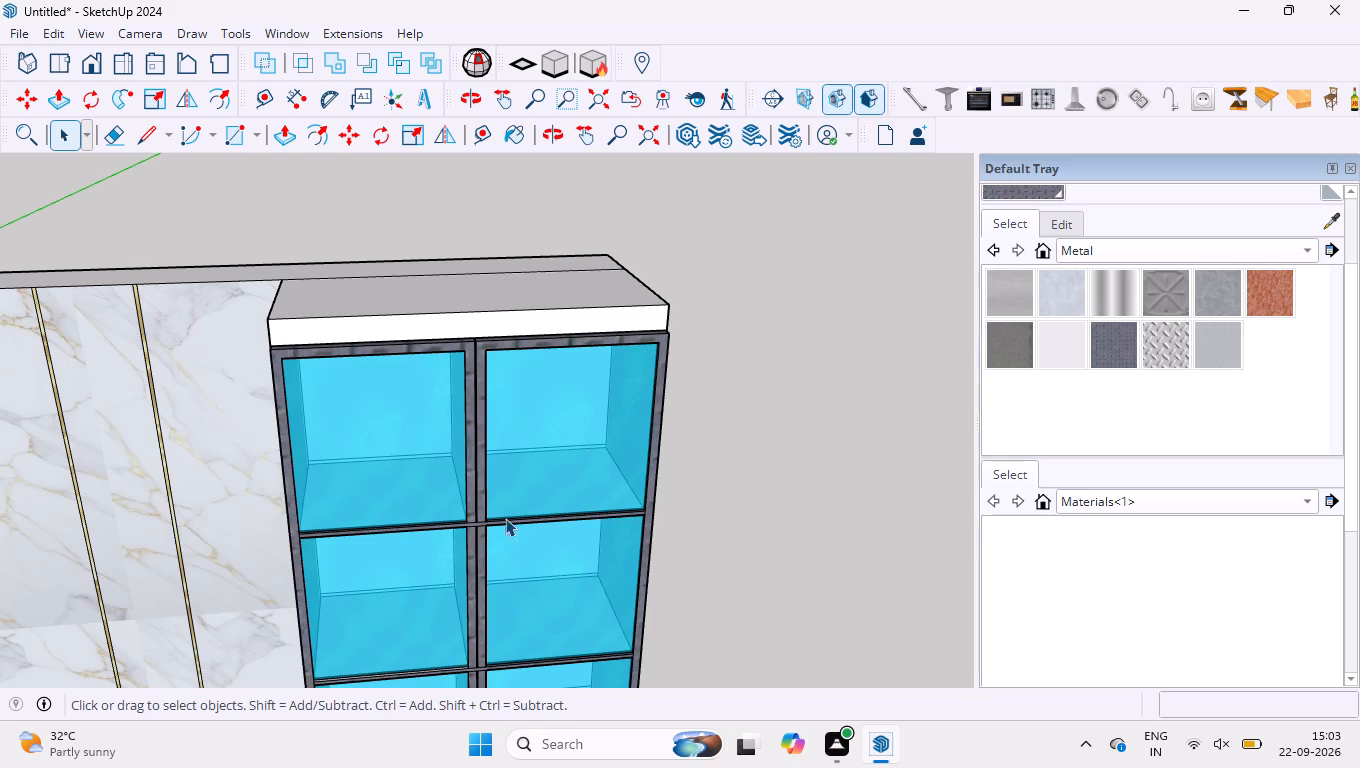
Examine the marble panels, the whole wall unit and the dark metal frame at the display unit's top corners.
scroll(499, 469, "down", 8)
scroll(488, 362, "down", 5)
scroll(448, 459, "down", 12)
scroll(396, 481, "up", 10)
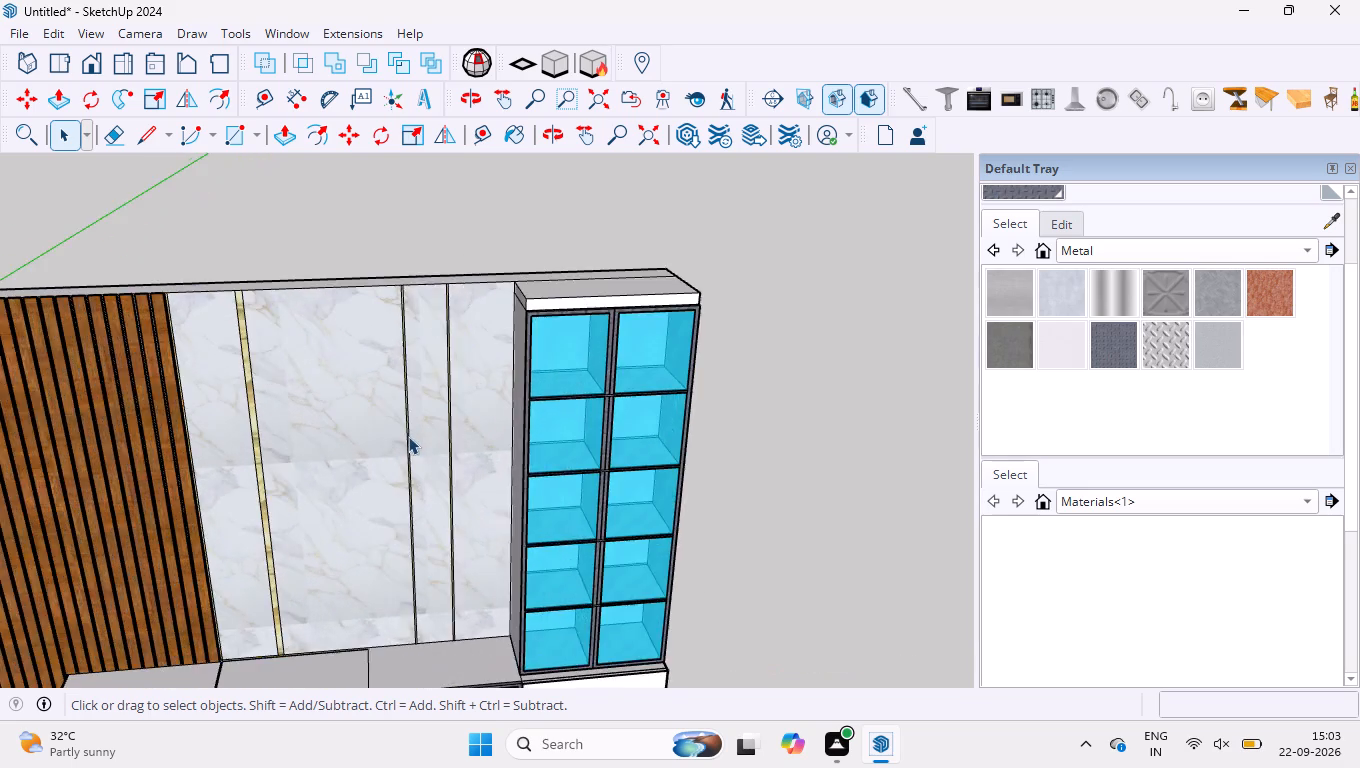
scroll(408, 436, "up", 20)
scroll(408, 436, "up", 3)
scroll(404, 411, "down", 9)
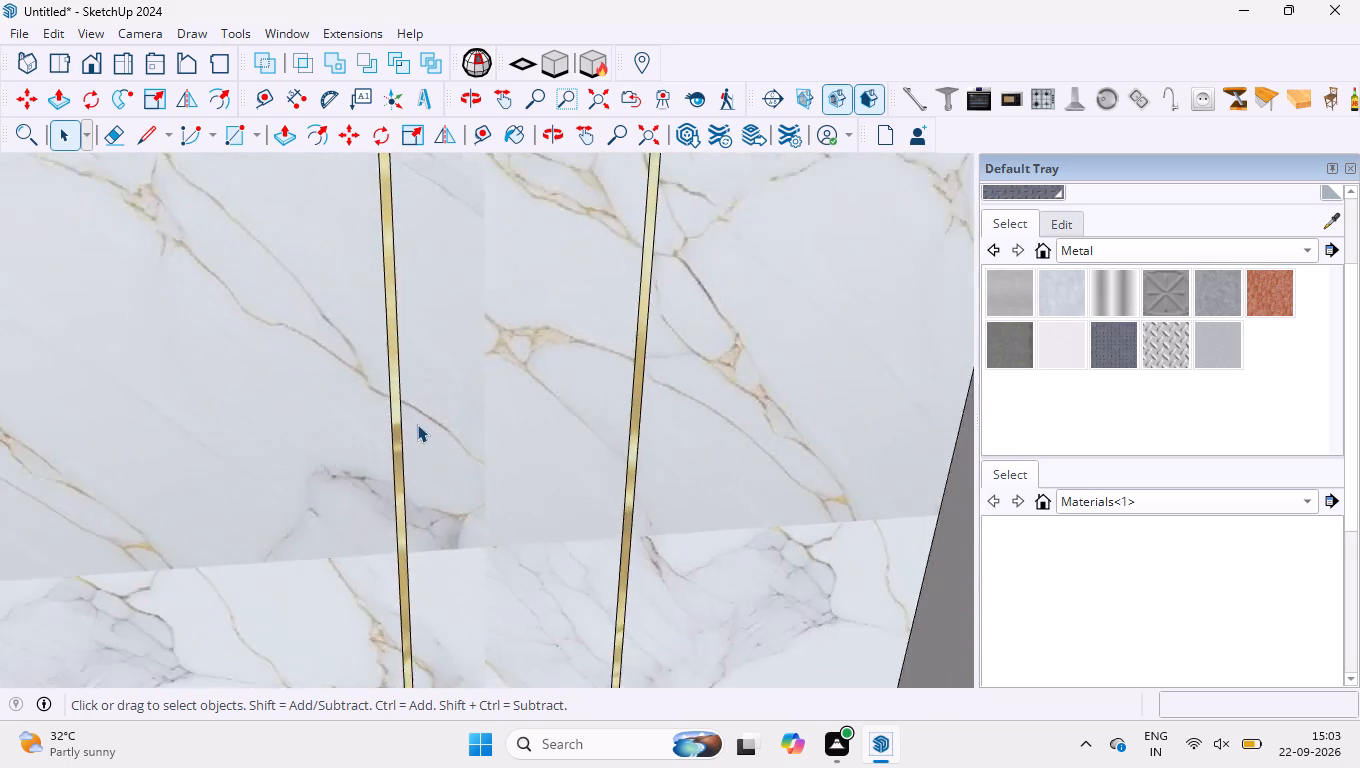
scroll(417, 424, "down", 20)
scroll(417, 424, "down", 3)
middle_click_drag(415, 499, 357, 380)
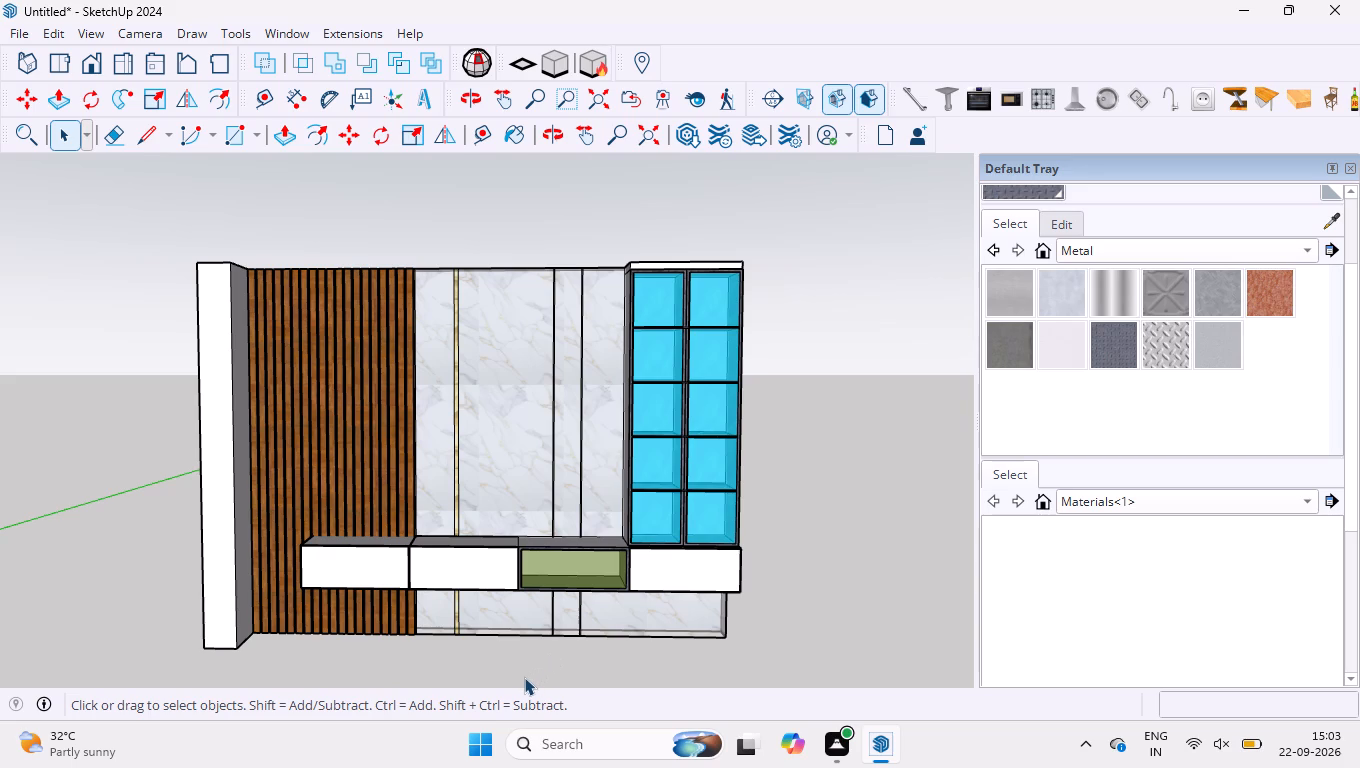
scroll(552, 692, "down", 2)
scroll(614, 424, "up", 3)
scroll(760, 211, "up", 8)
scroll(669, 202, "up", 19)
middle_click_drag(400, 236, 699, 331)
scroll(513, 323, "up", 9)
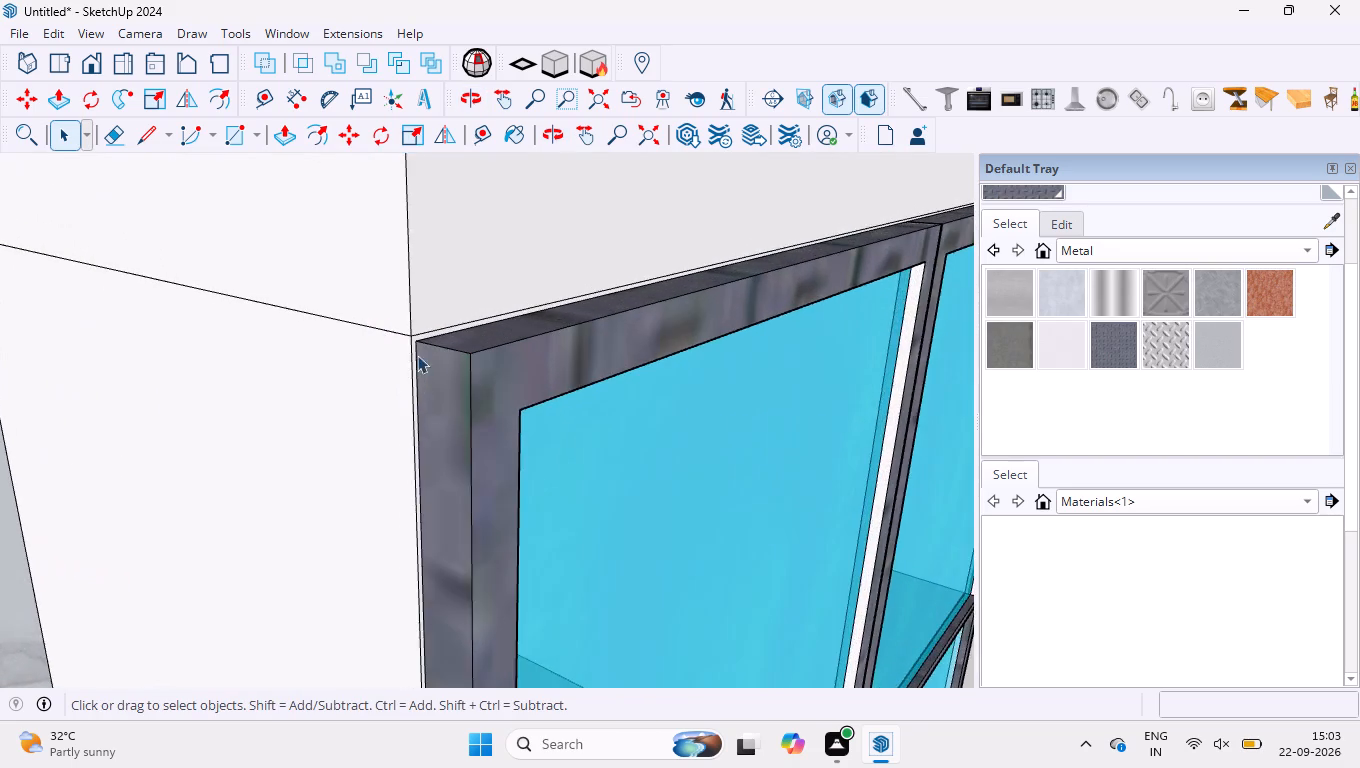
scroll(417, 355, "up", 15)
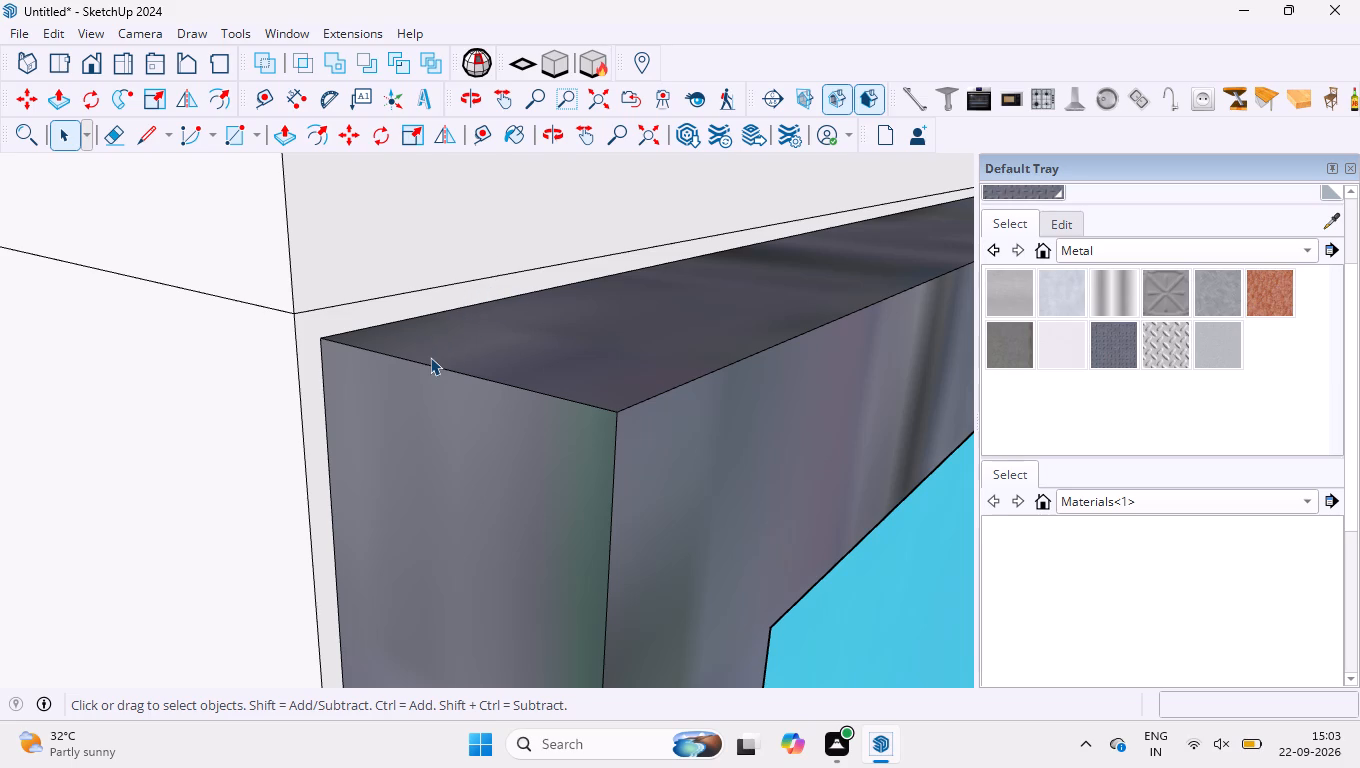
scroll(536, 445, "down", 4)
scroll(440, 446, "down", 9)
scroll(155, 256, "down", 18)
middle_click_drag(202, 364, 0, 336)
scroll(120, 301, "down", 9)
middle_click_drag(150, 364, 308, 438)
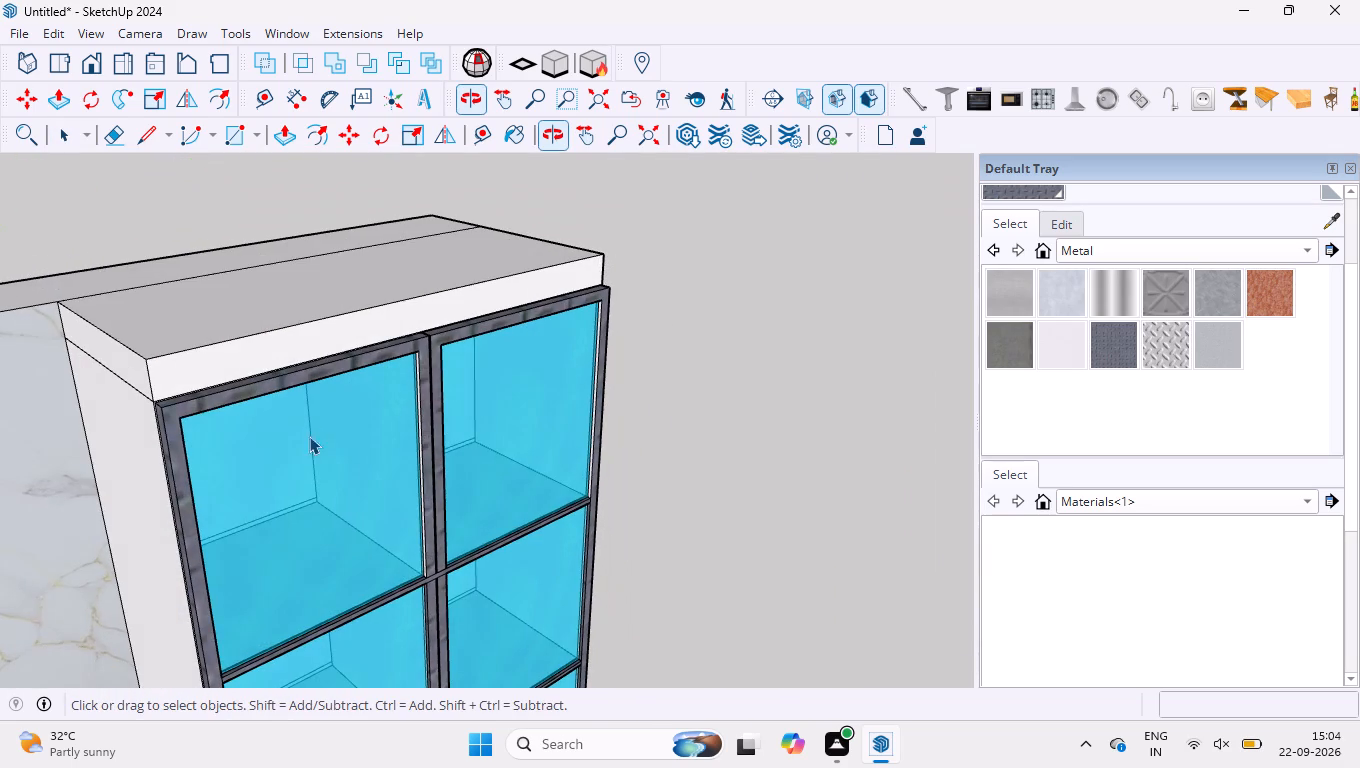
scroll(197, 395, "down", 17)
scroll(410, 390, "down", 4)
middle_click_drag(429, 541, 283, 551)
Delete the white front panel of the second compartment from the left in the floating TV console.
scroll(239, 525, "up", 4)
scroll(153, 642, "up", 3)
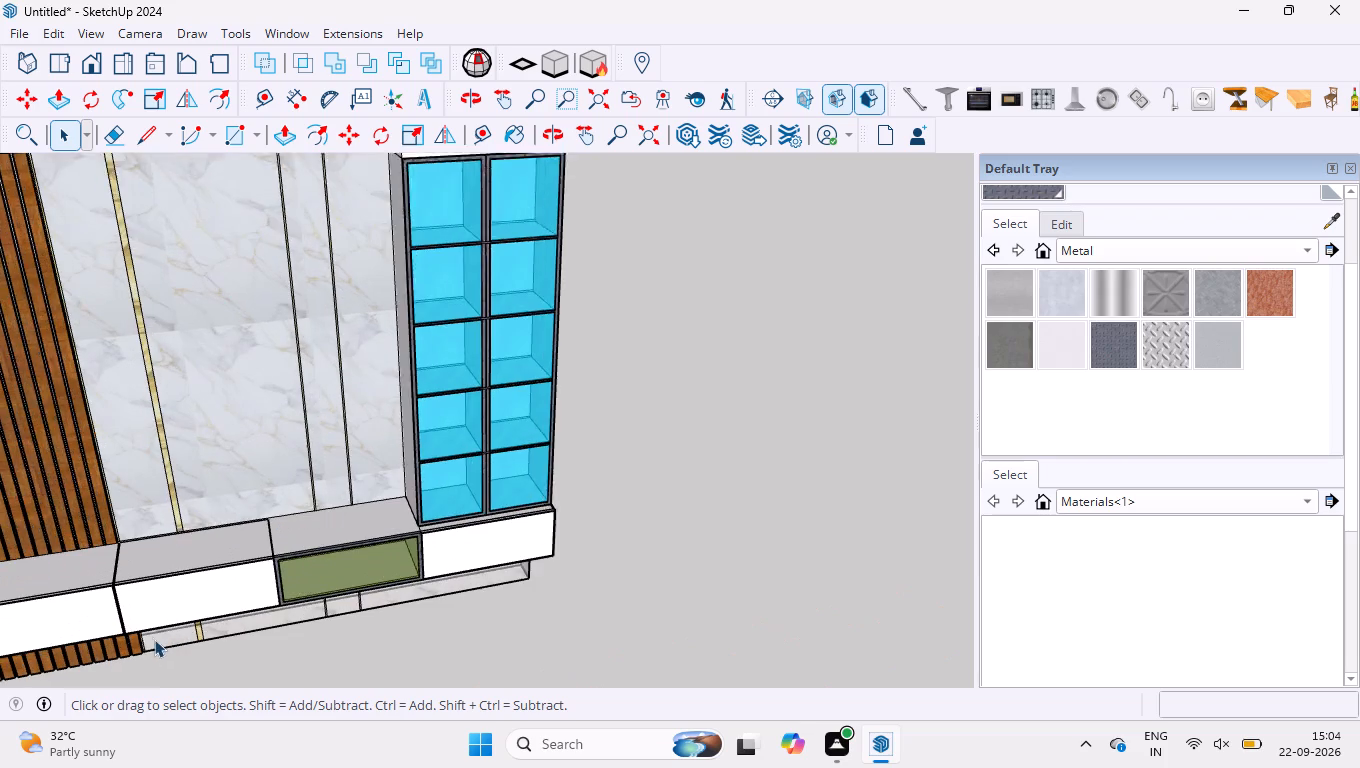
middle_click_drag(0, 767, 288, 620)
scroll(342, 520, "down", 5)
middle_click_drag(76, 621, 108, 511)
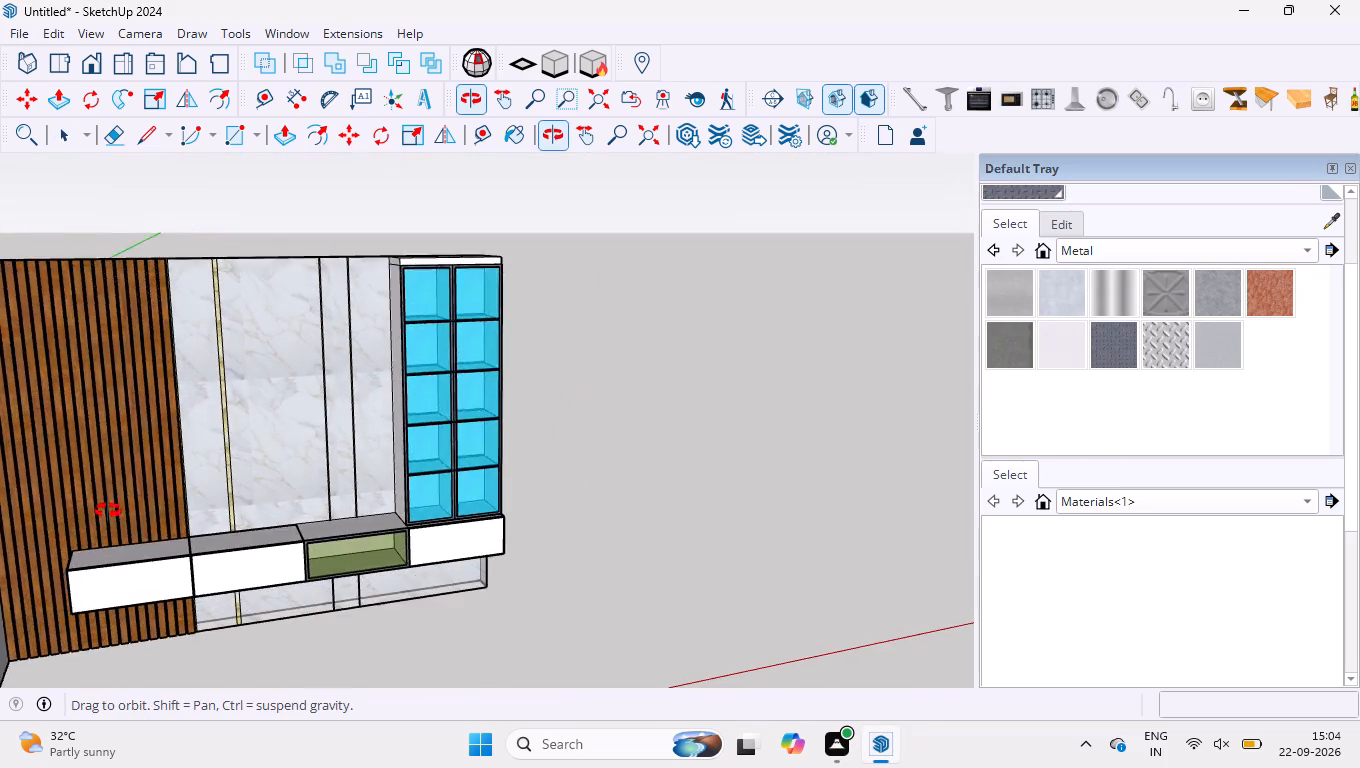
middle_click_drag(108, 511, 111, 498)
scroll(182, 551, "up", 9)
left_click(317, 584)
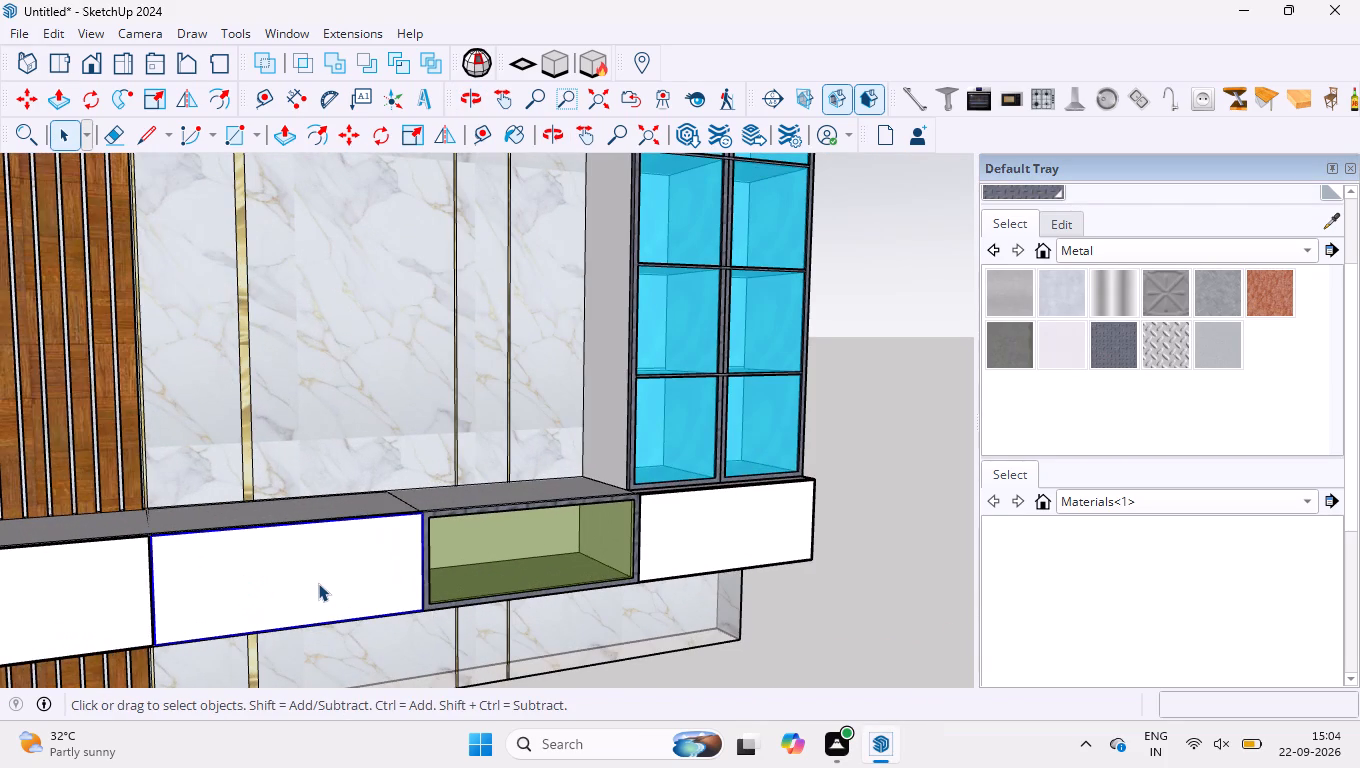
key("Delete")
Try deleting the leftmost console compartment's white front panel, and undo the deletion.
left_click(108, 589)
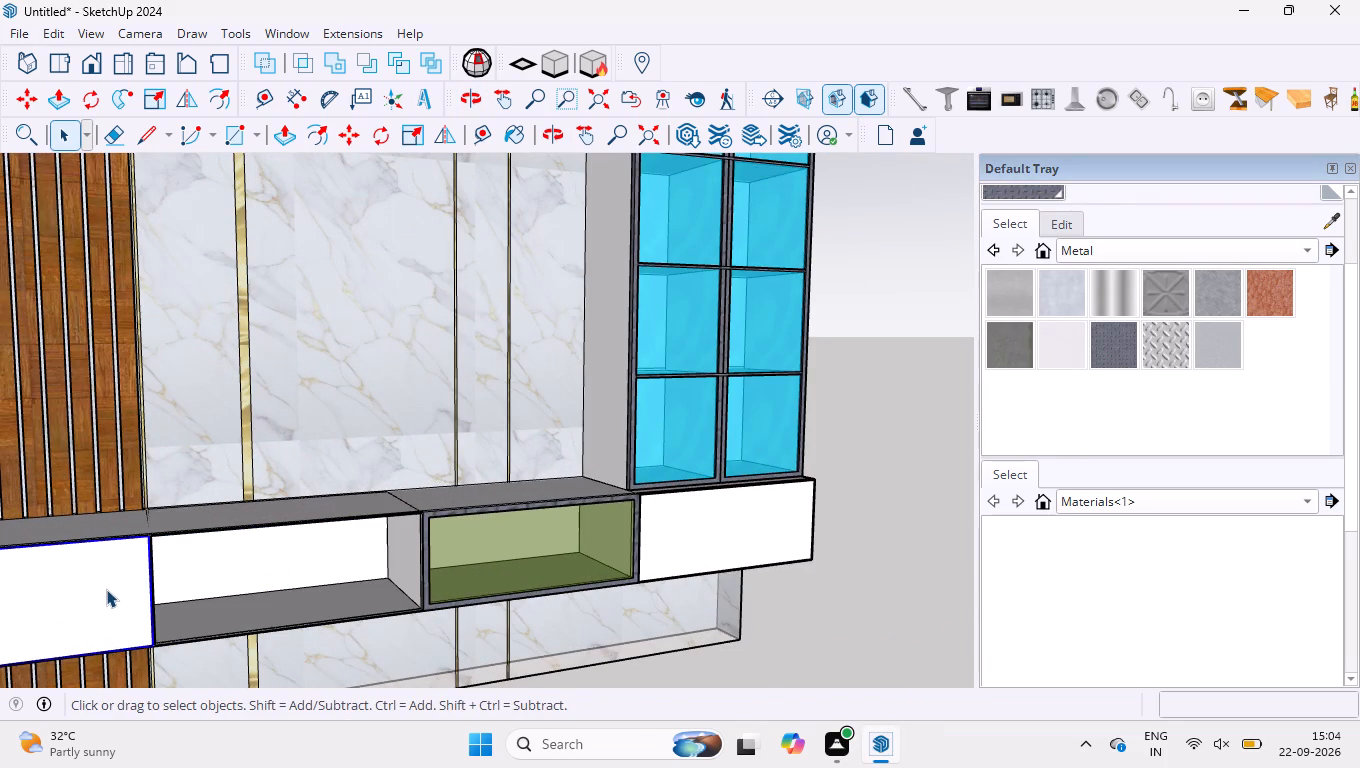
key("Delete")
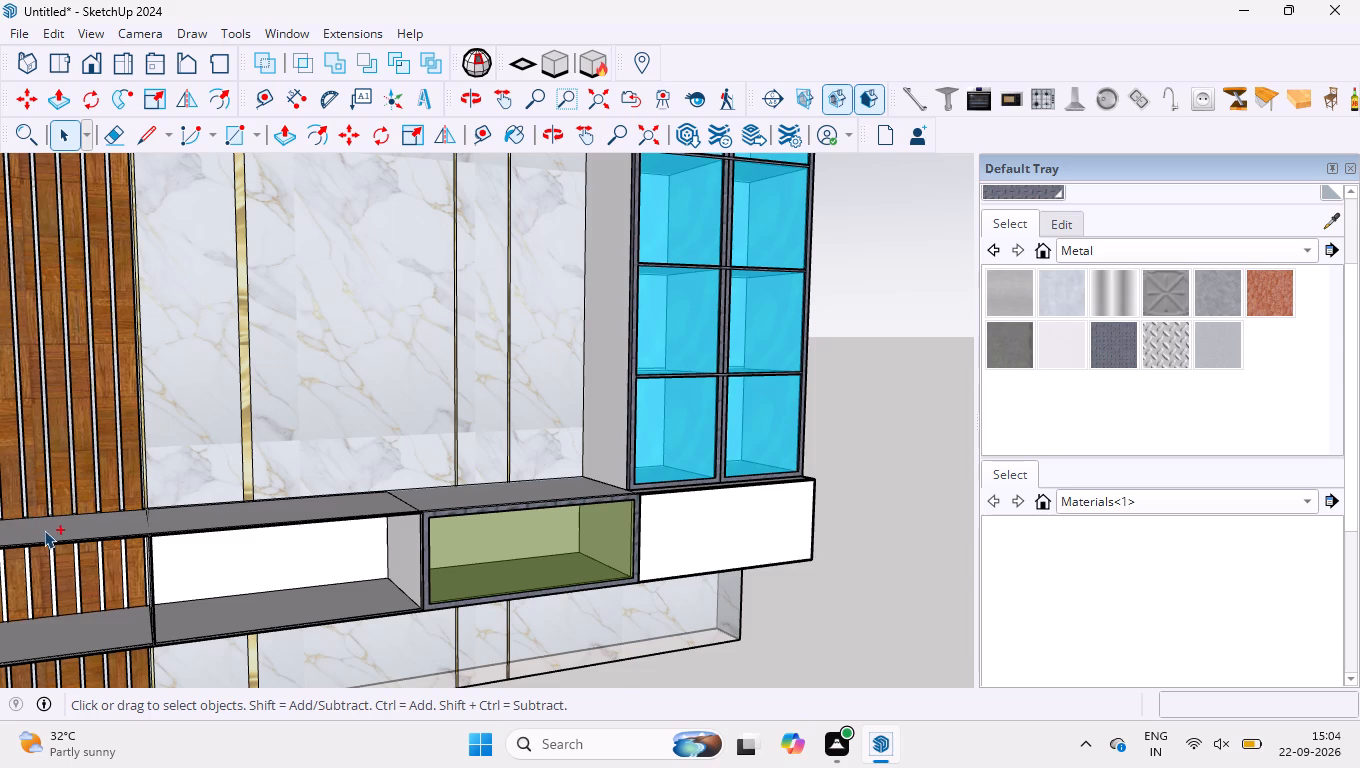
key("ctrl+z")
Move the leftmost console compartment's white front panel back about 306 mm to the rear of the box.
scroll(442, 494, "down", 4)
scroll(133, 563, "up", 3)
left_click(108, 611)
key("m")
scroll(219, 581, "up", 2)
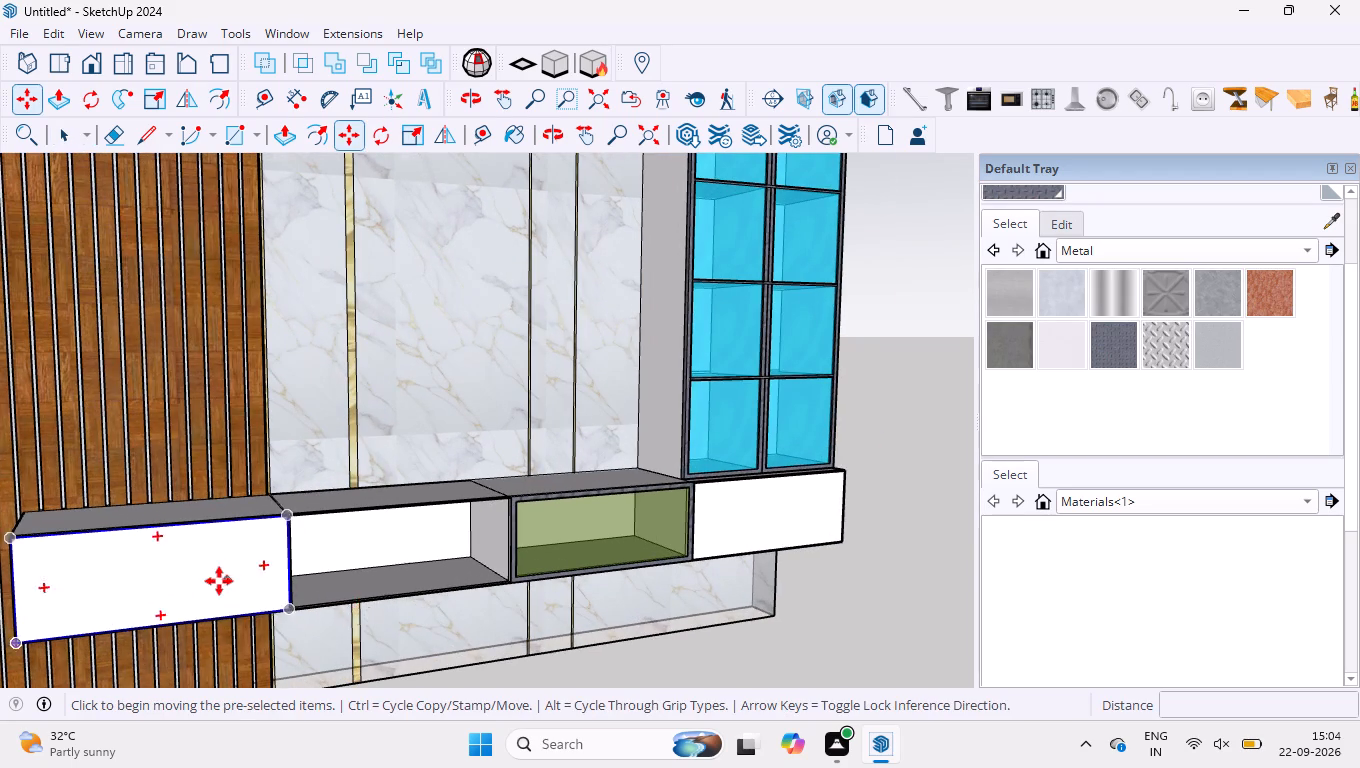
scroll(219, 581, "up", 5)
left_click(323, 625)
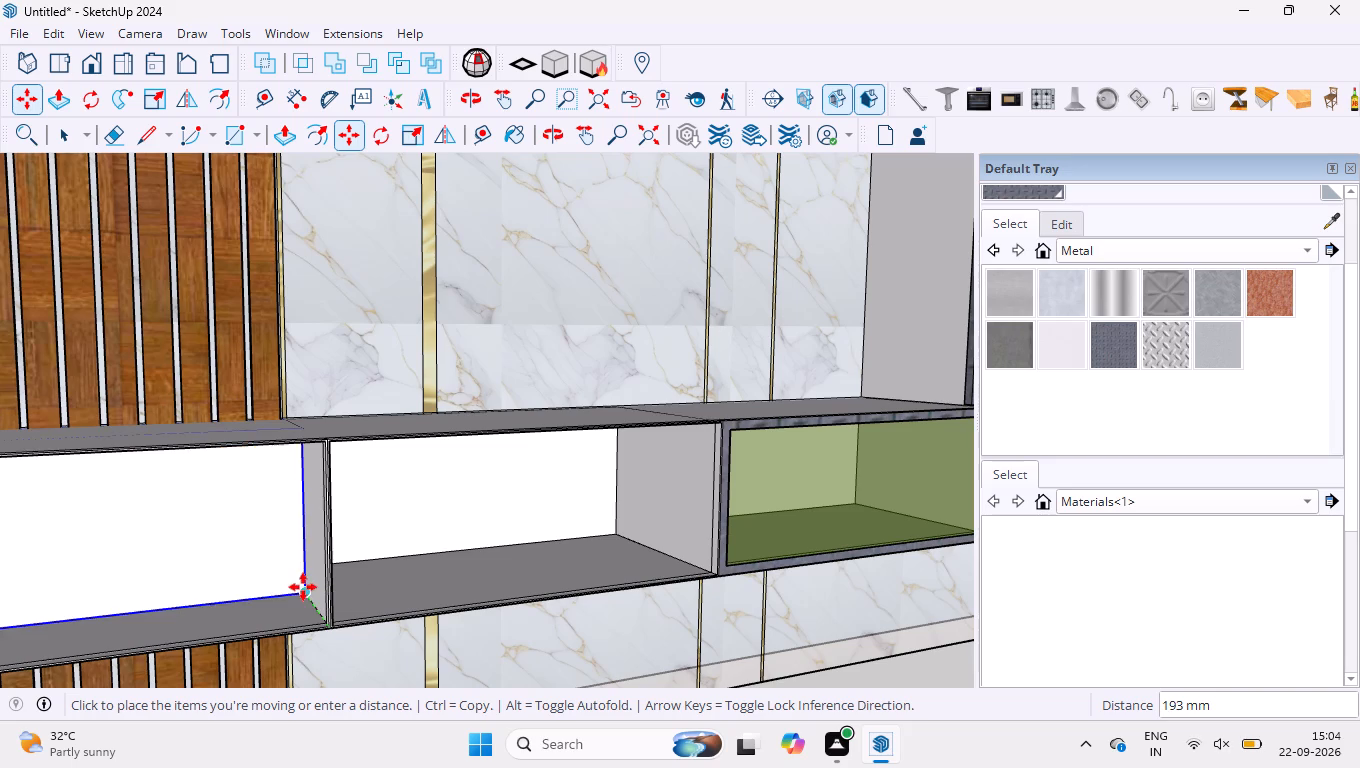
scroll(297, 578, "up", 14)
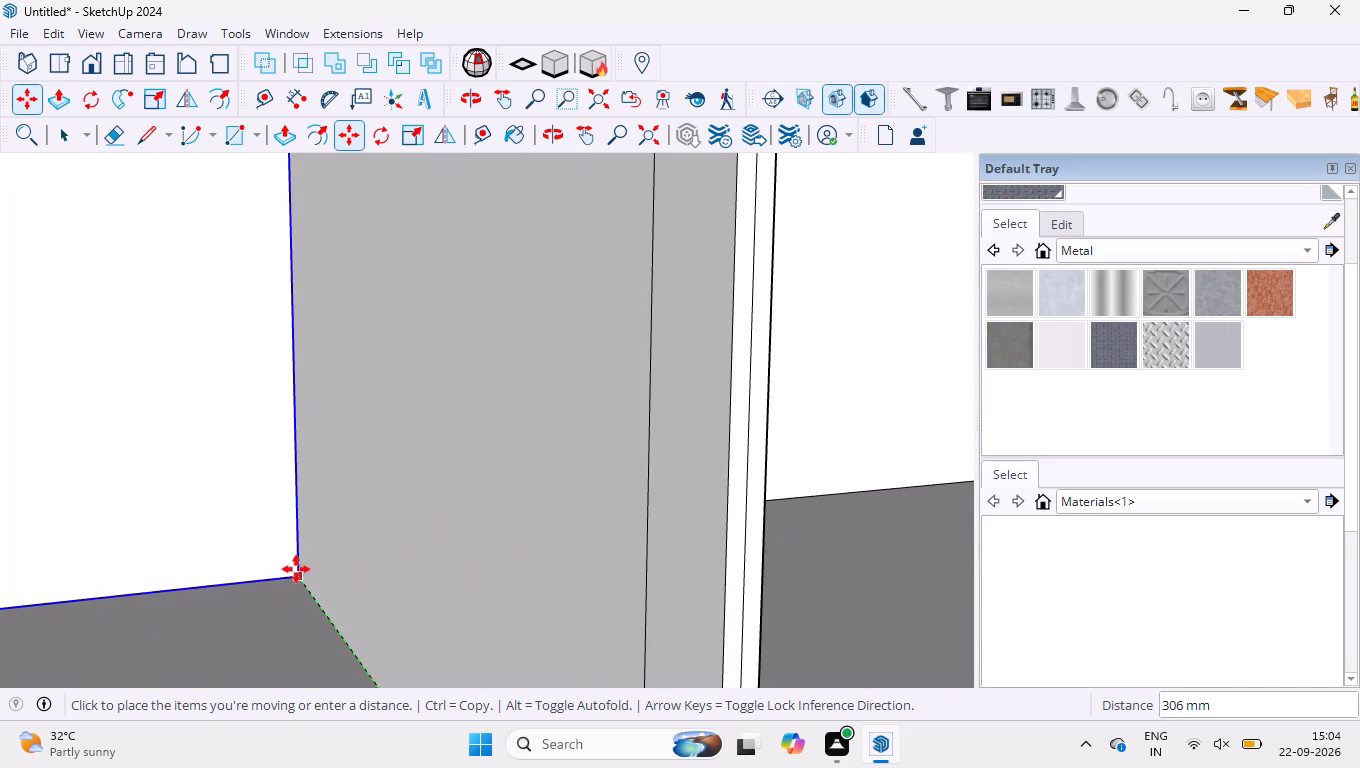
left_click(291, 562)
key("space")
Delete the white front panel of the console compartment below the glass display unit.
scroll(306, 599, "down", 14)
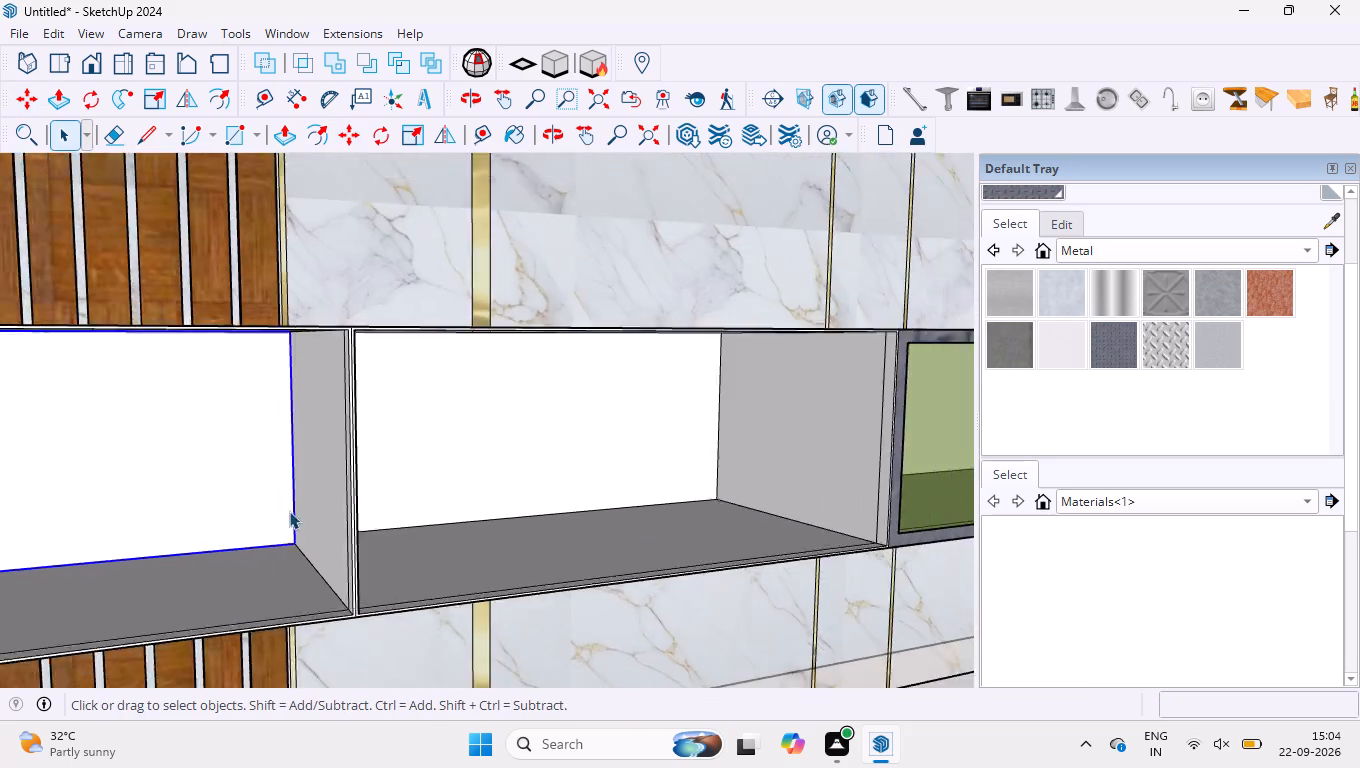
scroll(289, 511, "down", 8)
left_click(758, 460)
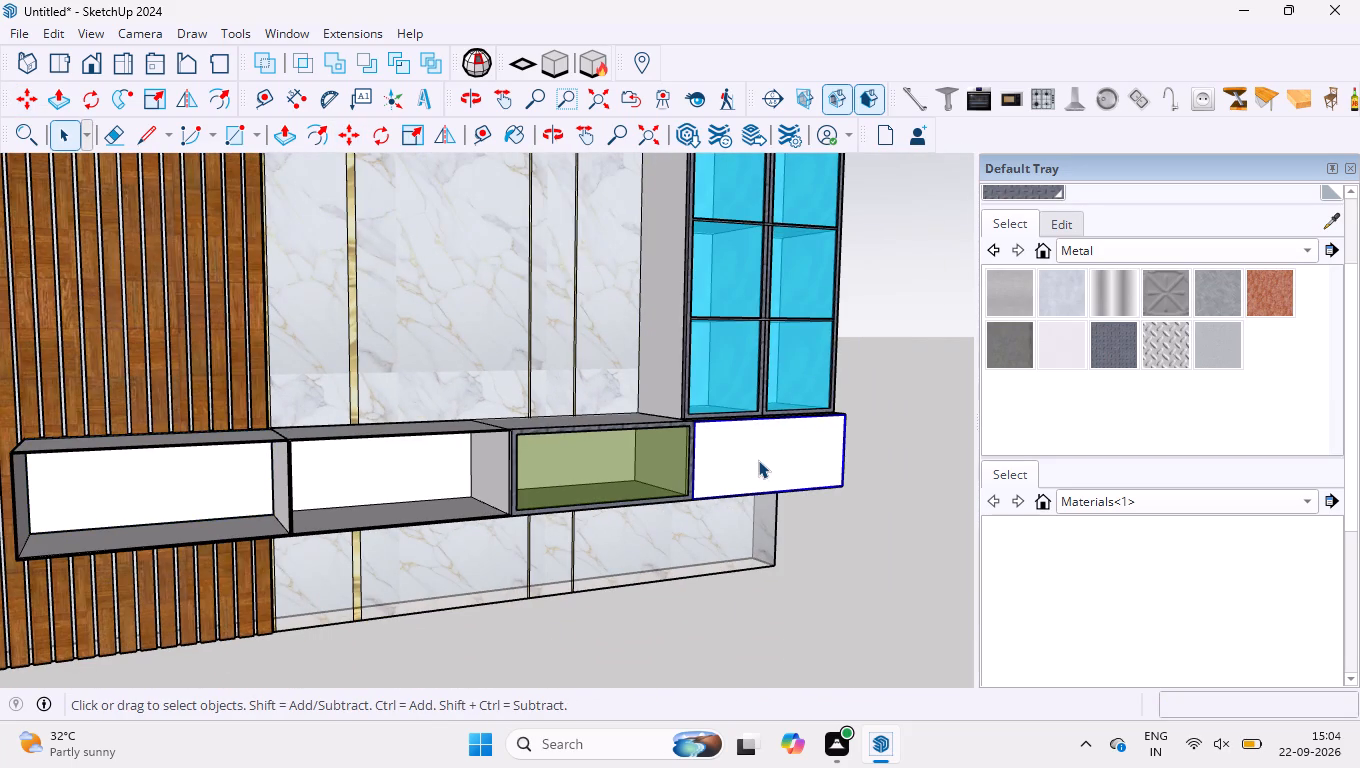
key("Delete")
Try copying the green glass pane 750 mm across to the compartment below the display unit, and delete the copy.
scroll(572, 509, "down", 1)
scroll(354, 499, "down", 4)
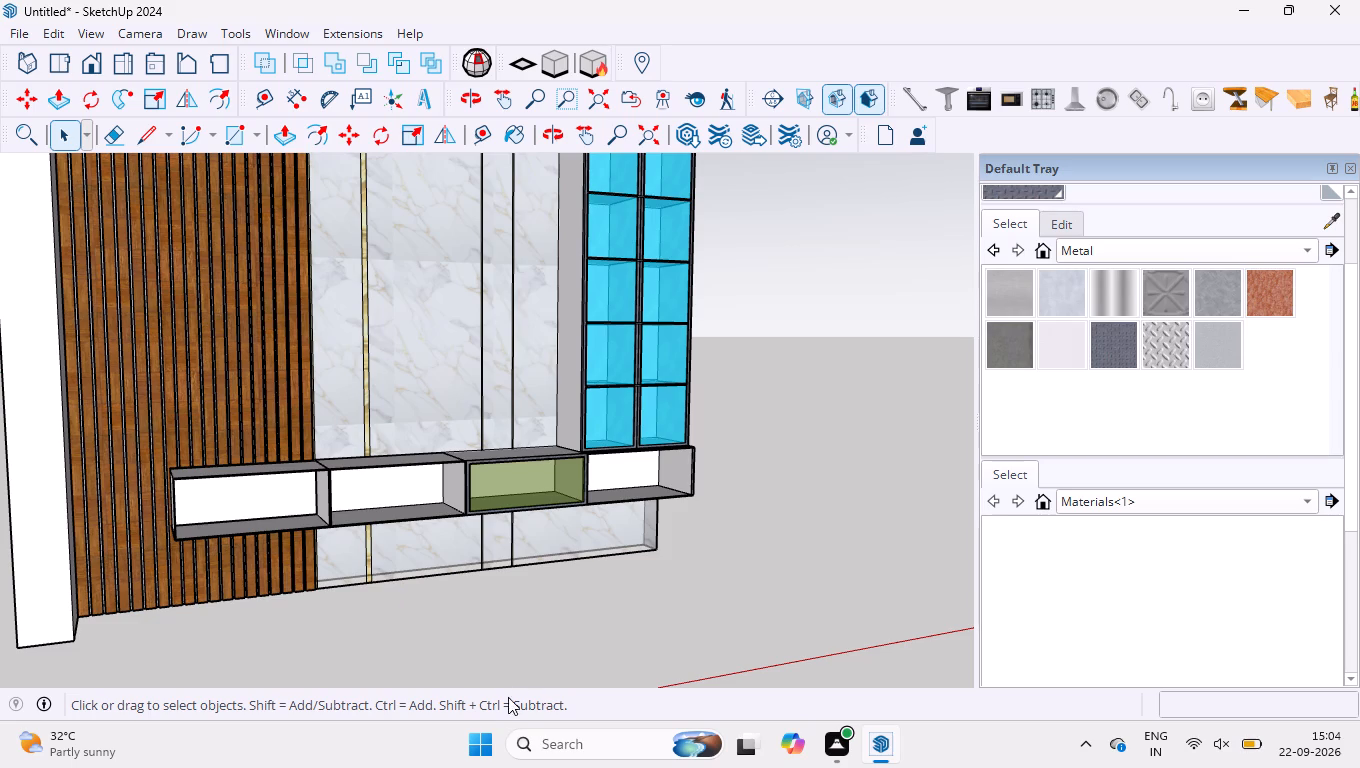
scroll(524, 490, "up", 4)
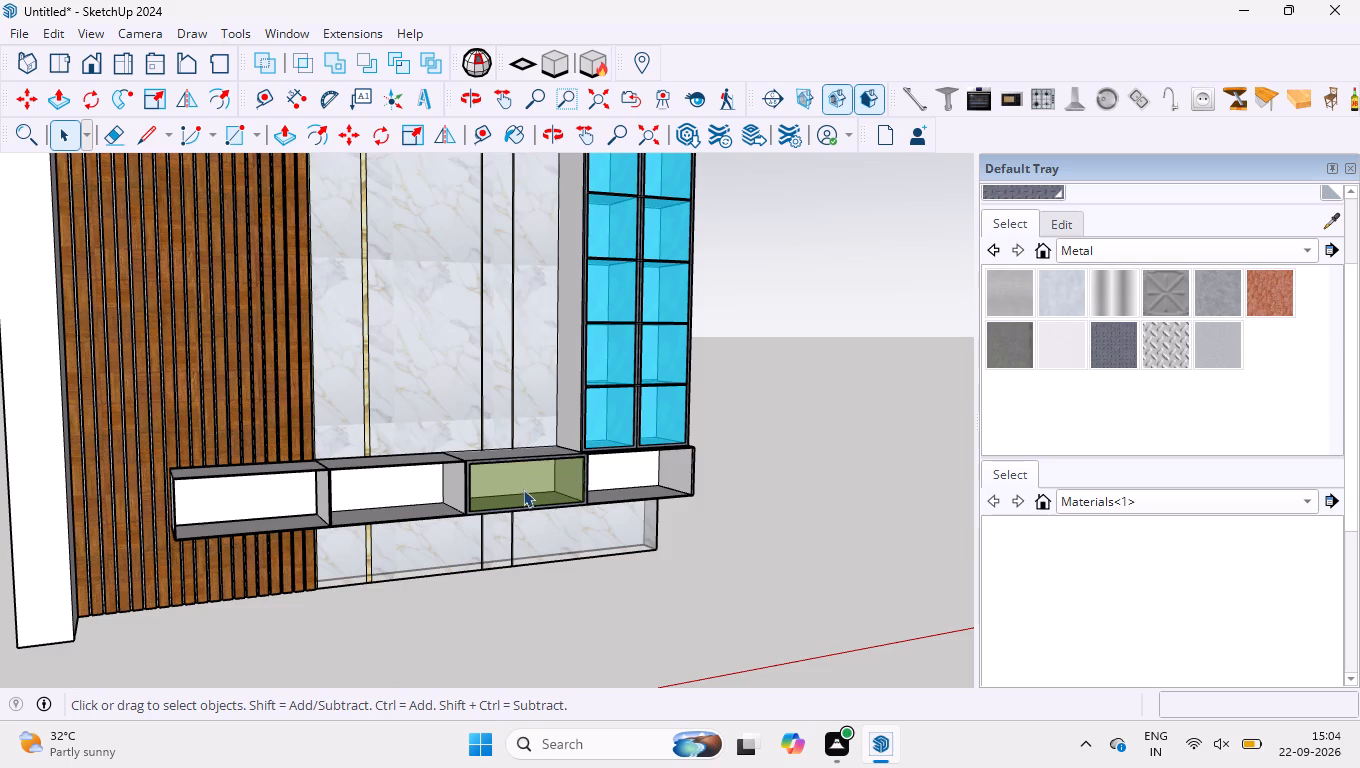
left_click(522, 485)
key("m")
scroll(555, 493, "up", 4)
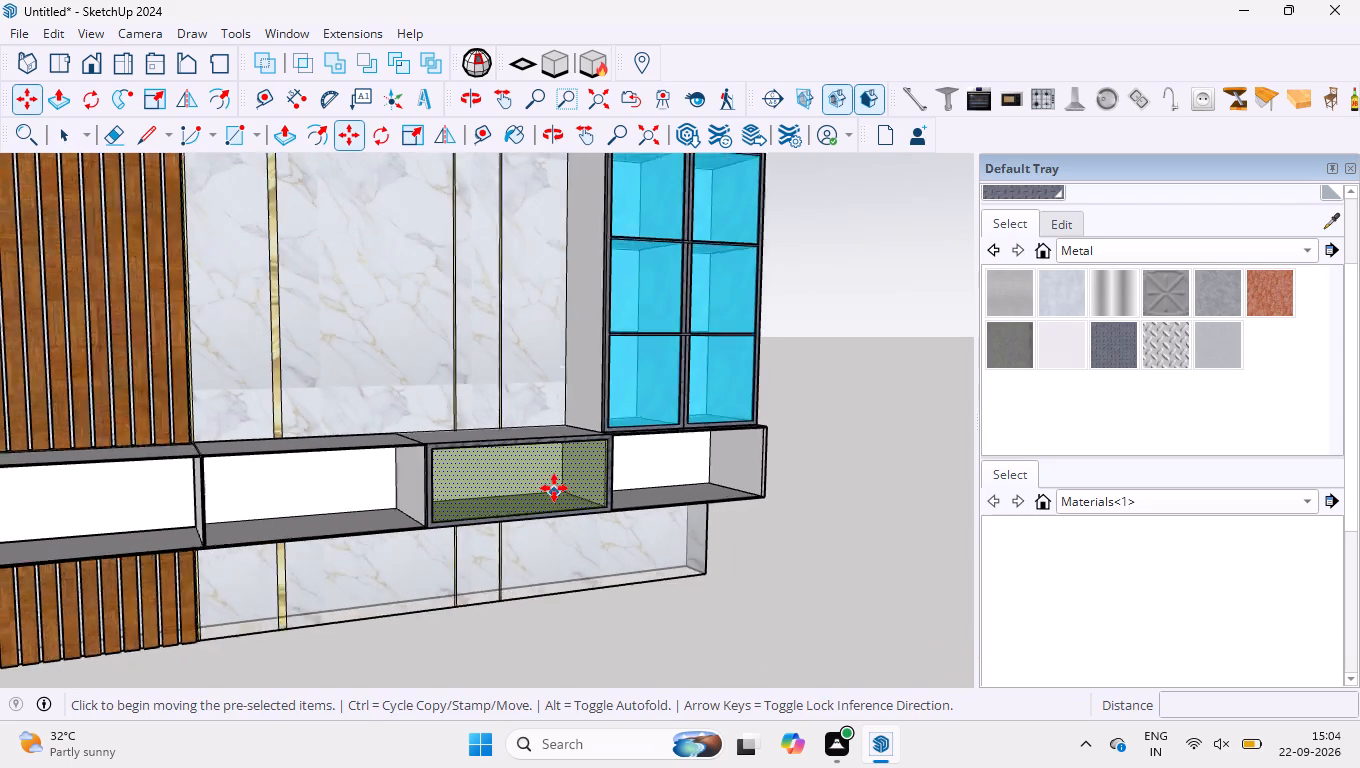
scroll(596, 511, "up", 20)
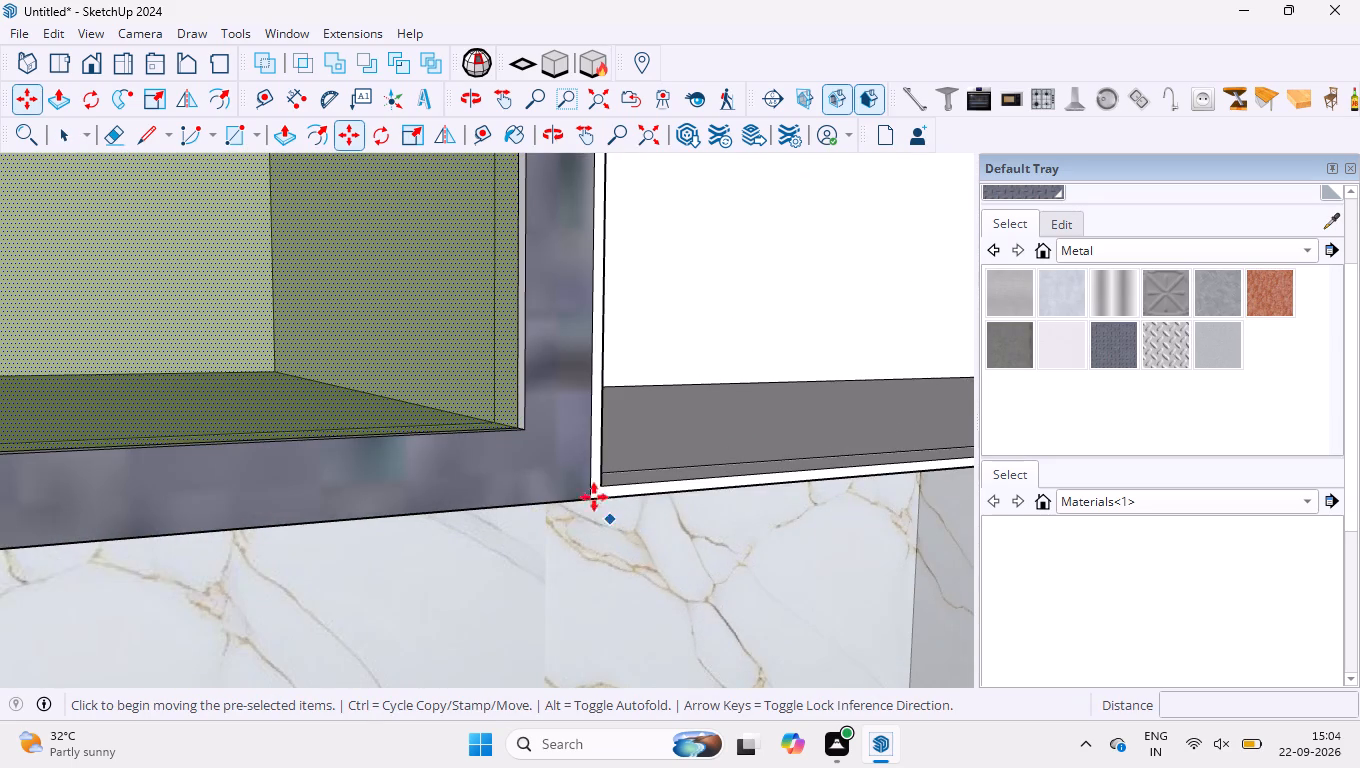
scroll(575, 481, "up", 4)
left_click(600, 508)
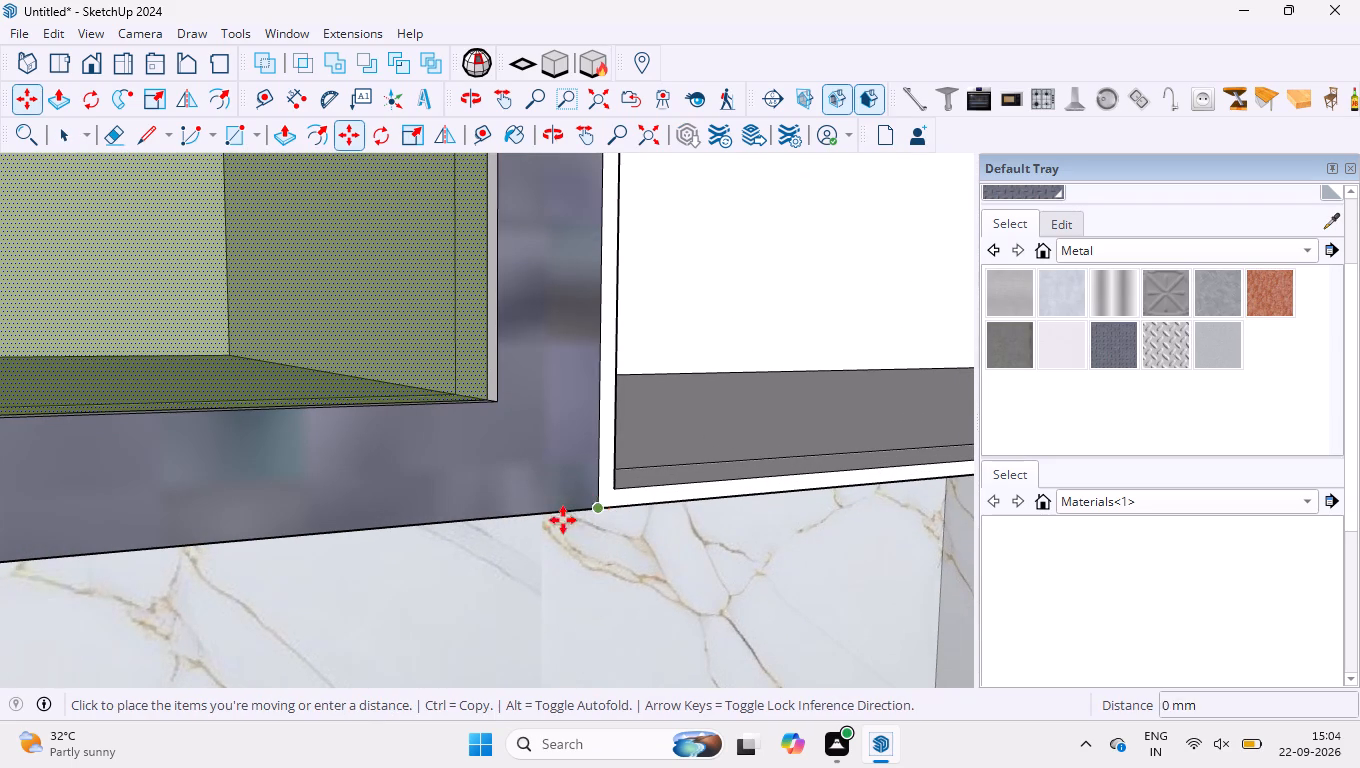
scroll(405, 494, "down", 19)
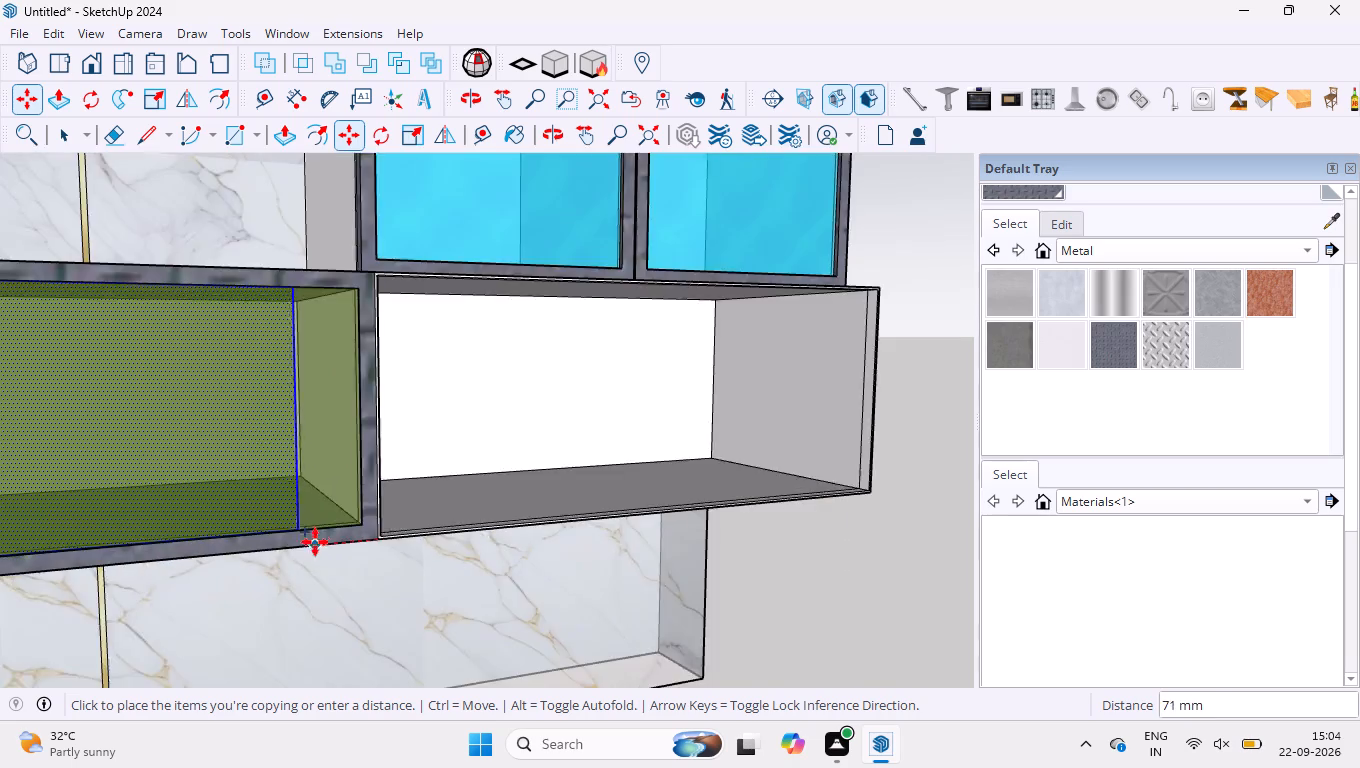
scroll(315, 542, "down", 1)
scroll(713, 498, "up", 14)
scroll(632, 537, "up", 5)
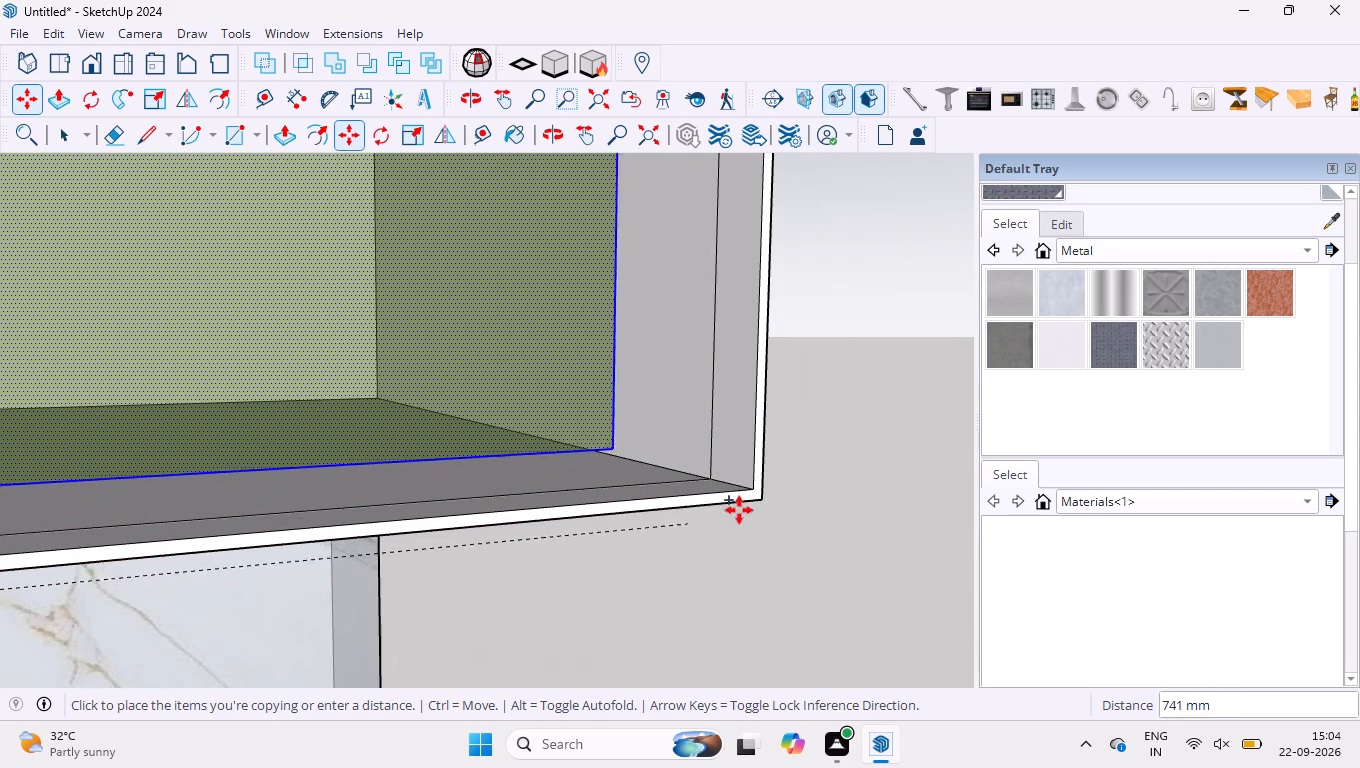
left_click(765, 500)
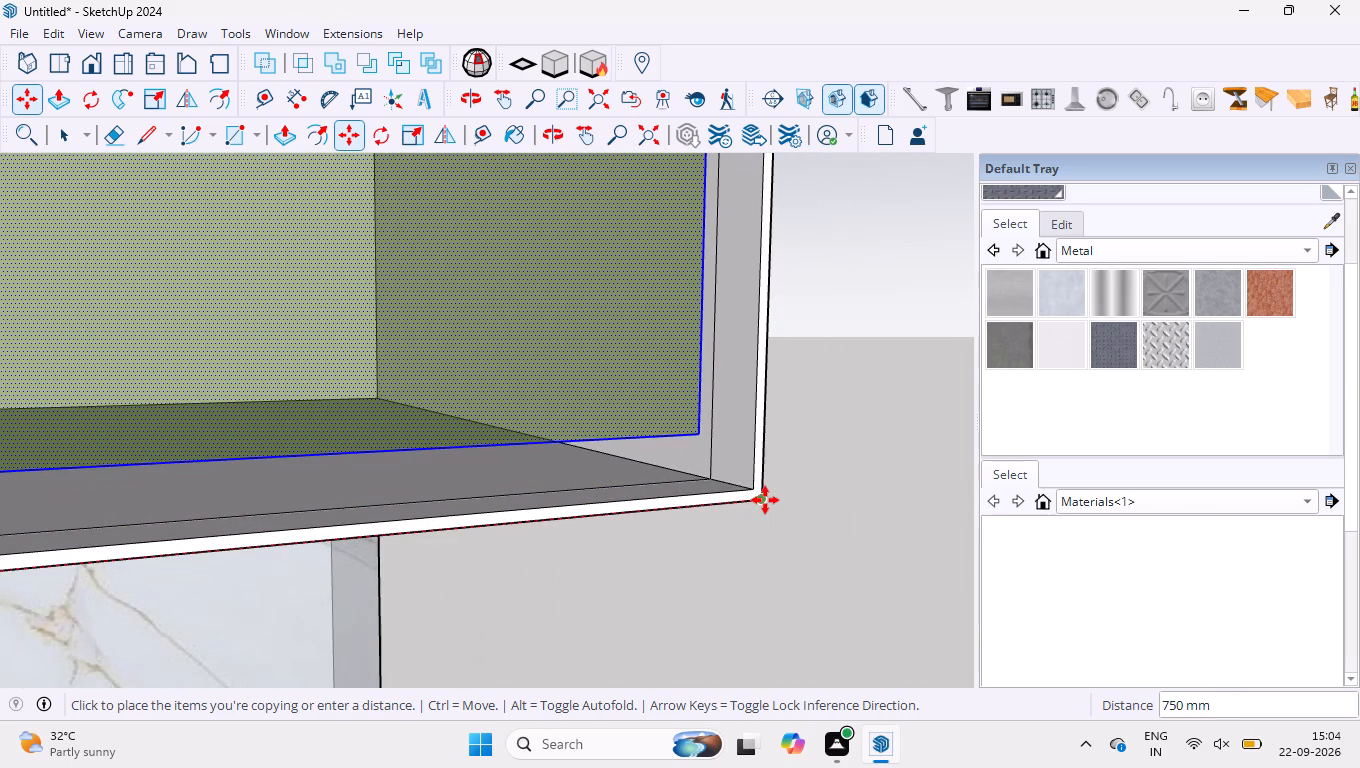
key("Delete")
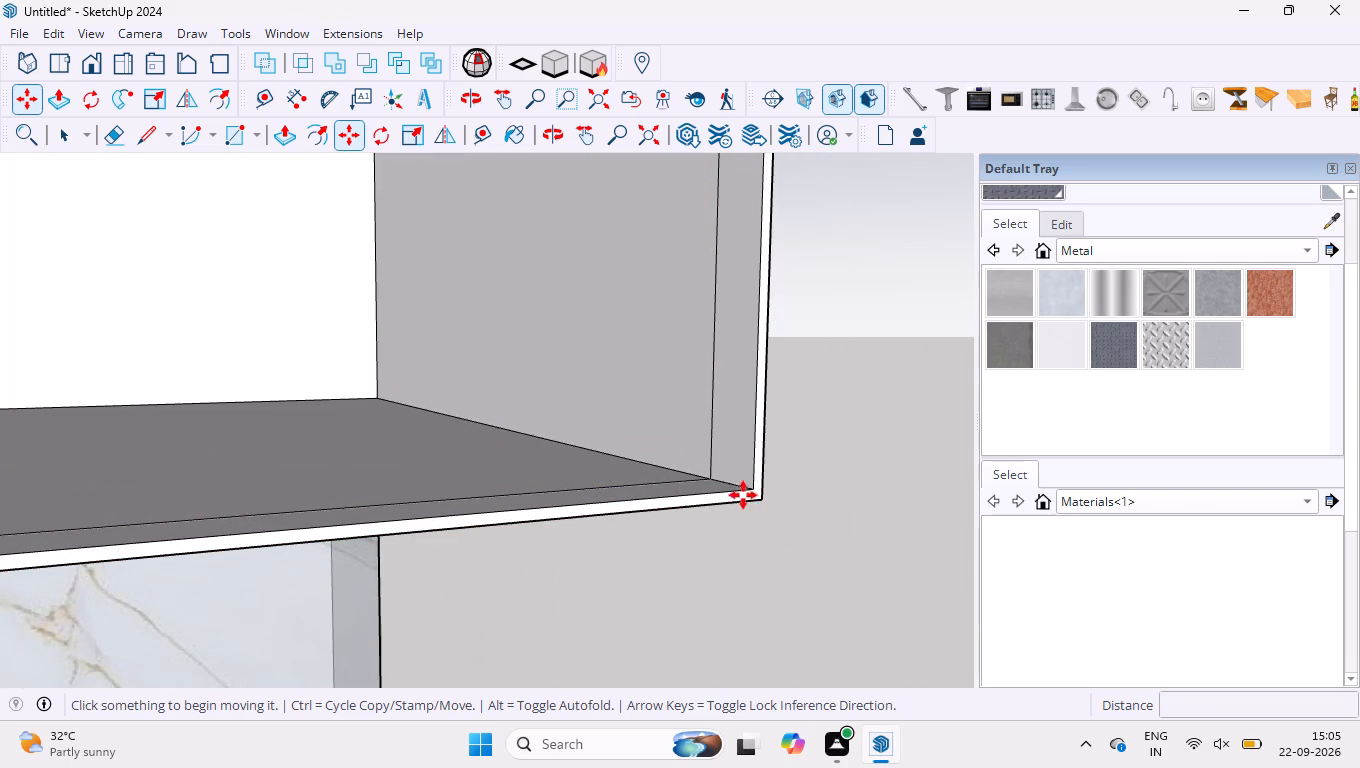
Draw a 744 by 294 mm rectangle across the opening of the compartment below the display unit, between its side-edge midpoints.
scroll(743, 513, "down", 10)
key("space")
scroll(706, 473, "up", 2)
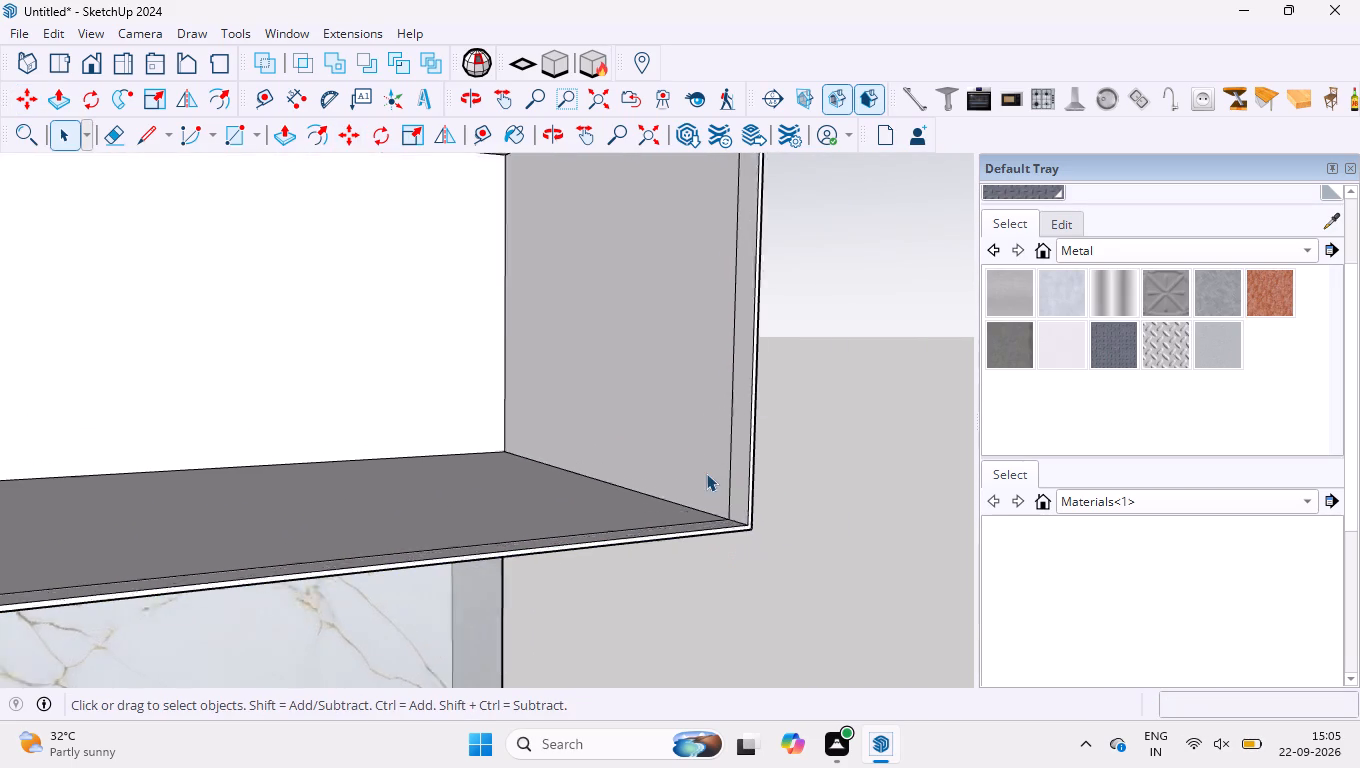
scroll(706, 473, "up", 1)
key("r")
scroll(704, 492, "up", 10)
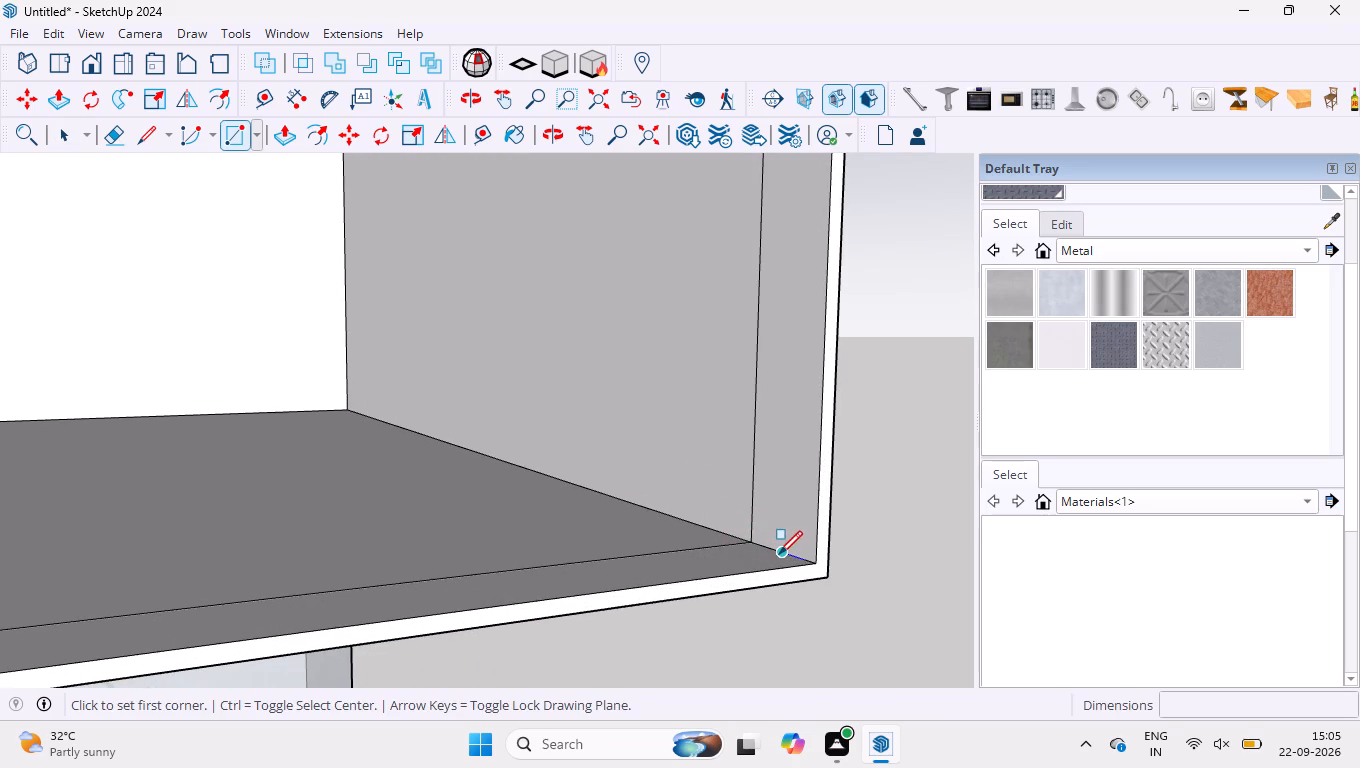
left_click(779, 554)
scroll(735, 543, "down", 20)
scroll(735, 543, "down", 1)
scroll(624, 550, "down", 2)
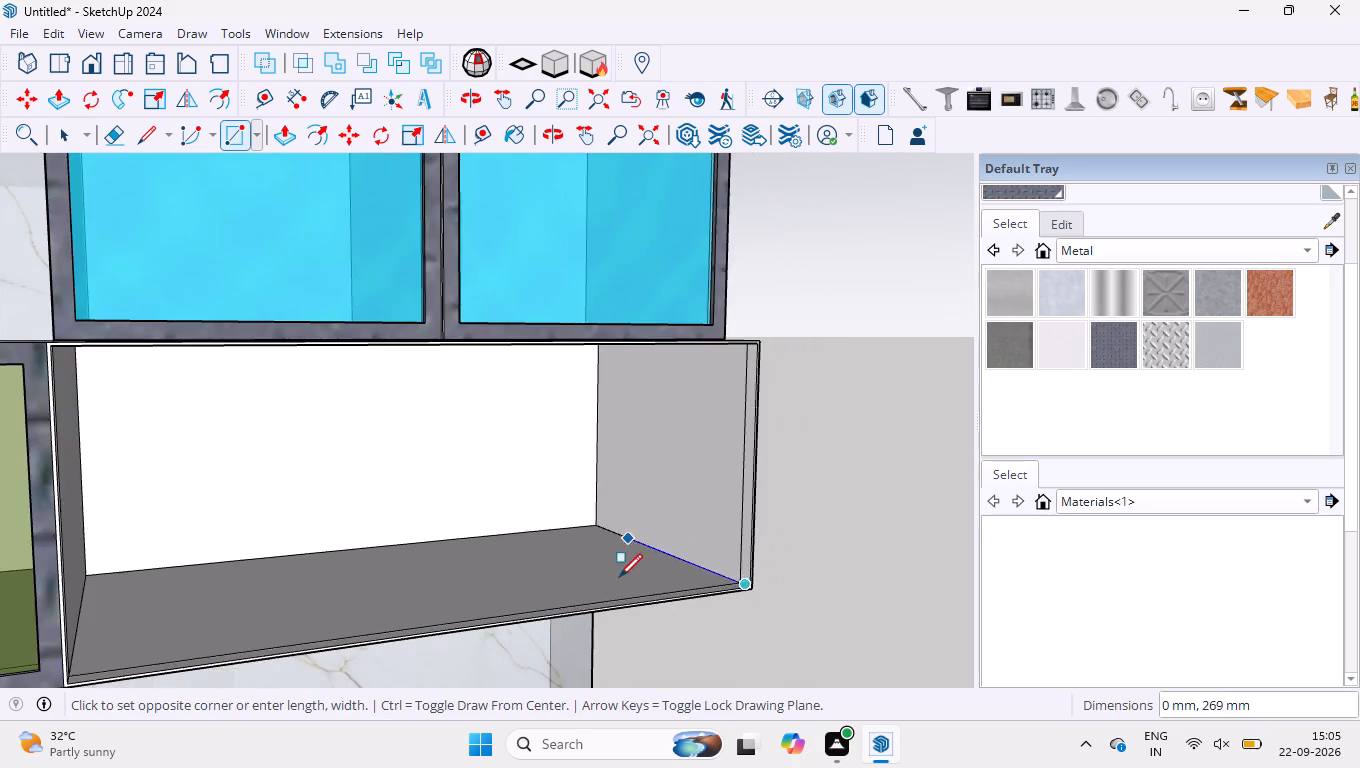
scroll(619, 577, "down", 3)
middle_click_drag(445, 511, 217, 458)
scroll(259, 424, "up", 10)
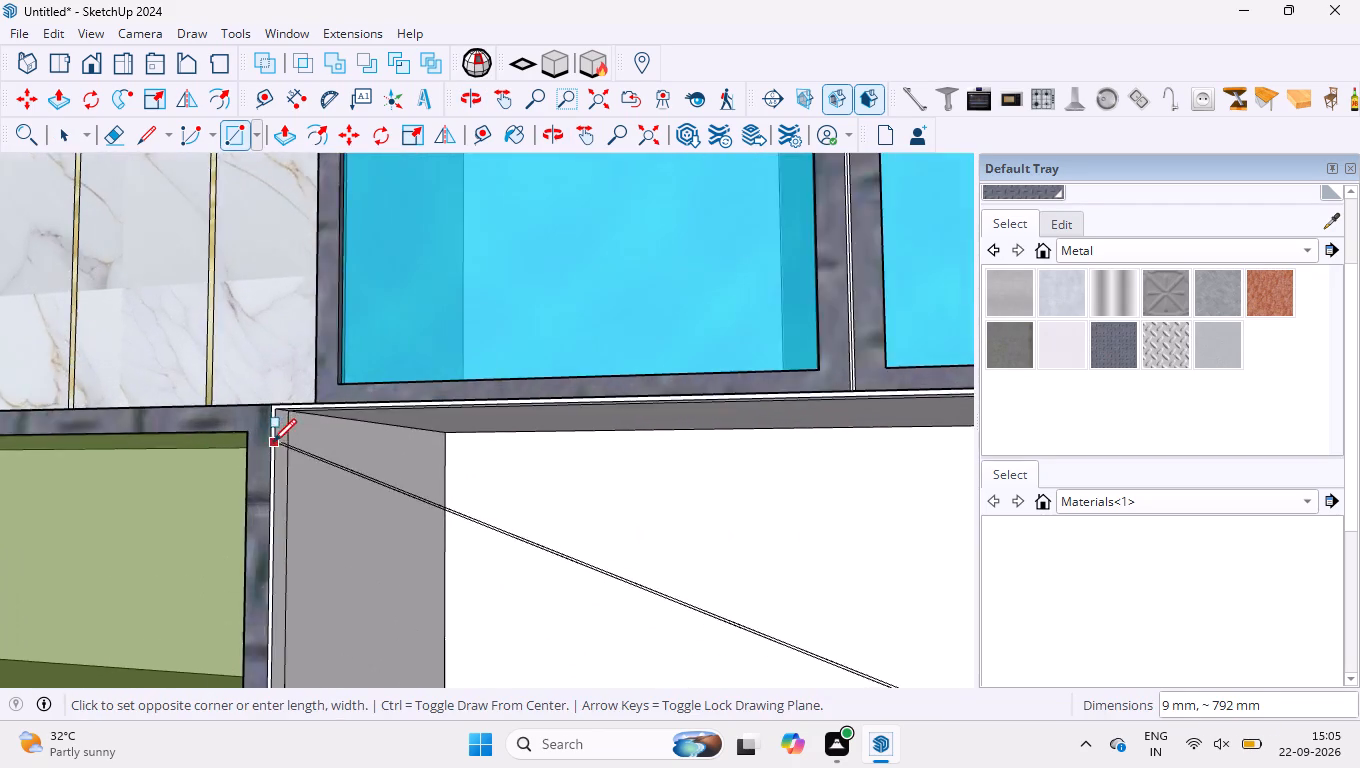
scroll(280, 436, "up", 20)
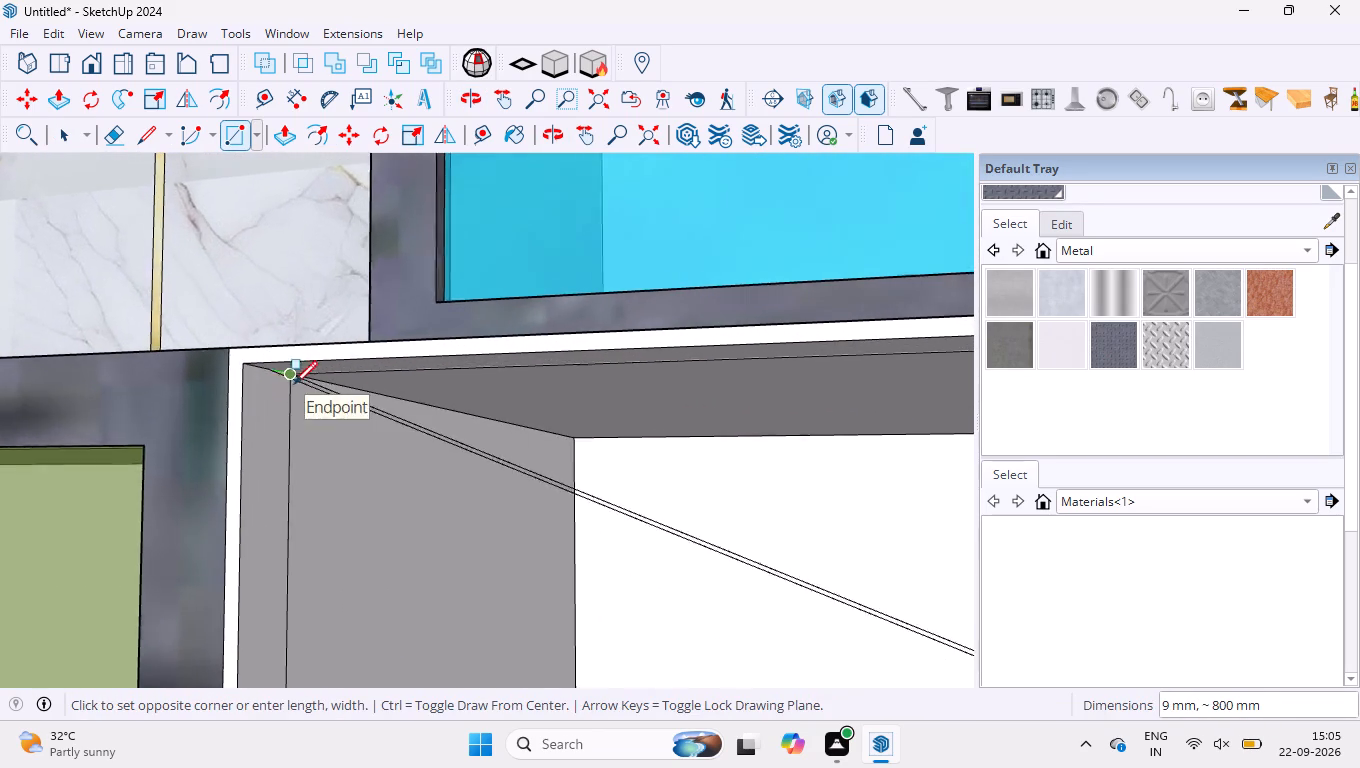
scroll(294, 384, "up", 11)
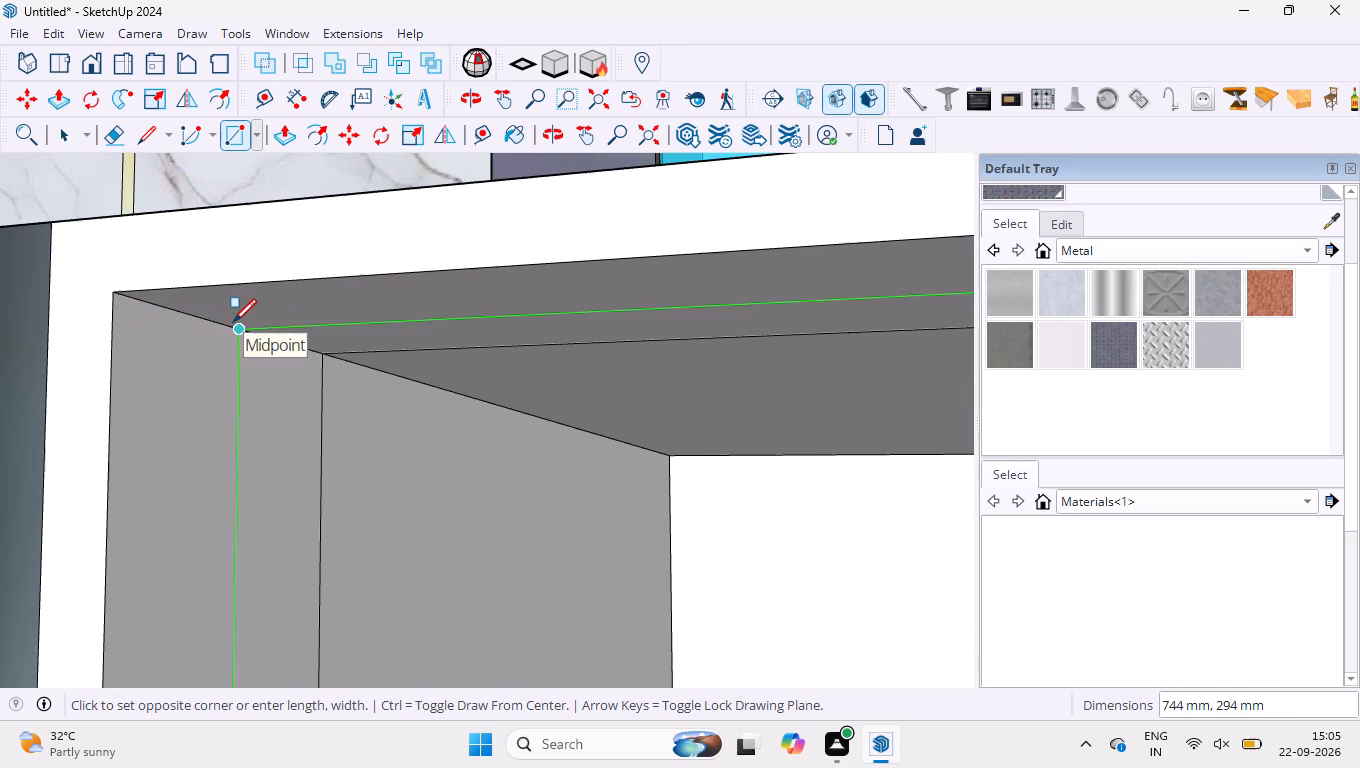
left_click(233, 322)
Reverse the new rectangular face in the compartment below the display unit.
key("space")
right_click(392, 420)
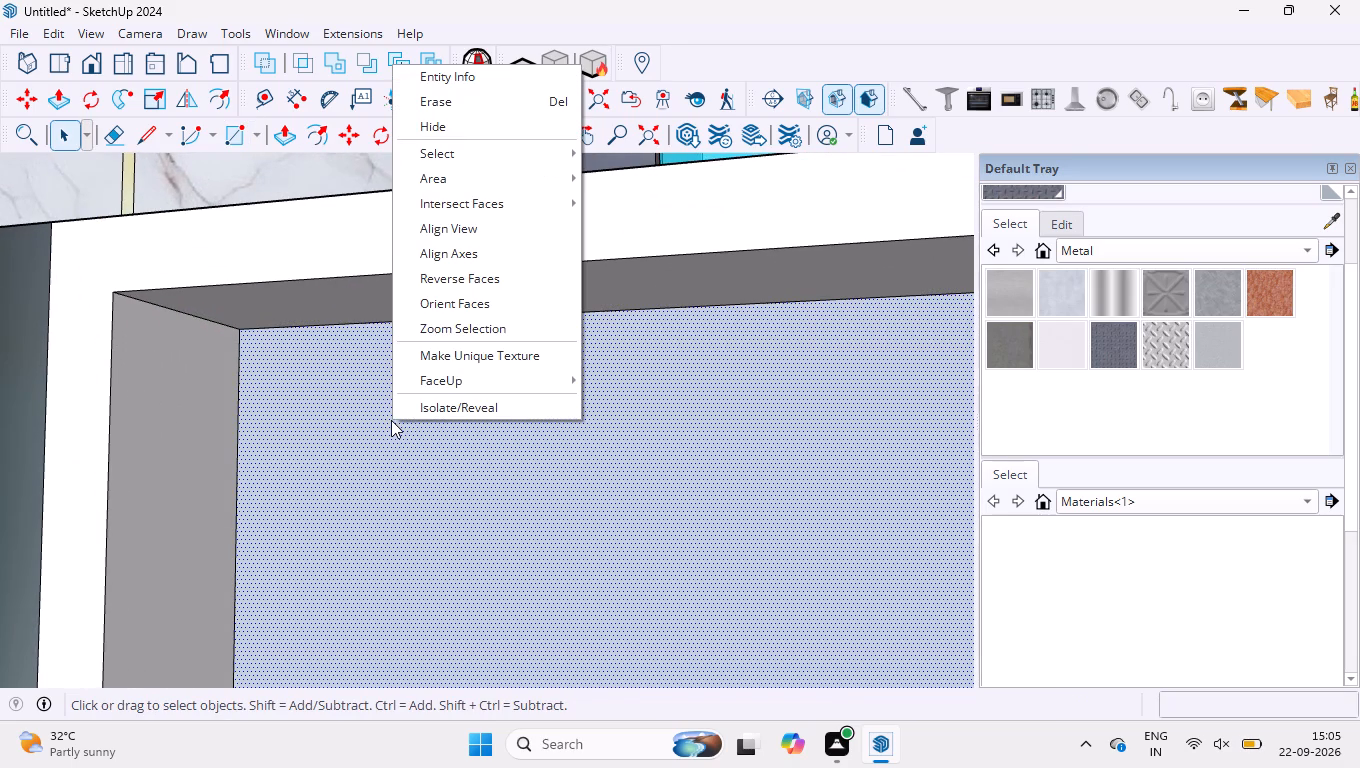
left_click(444, 280)
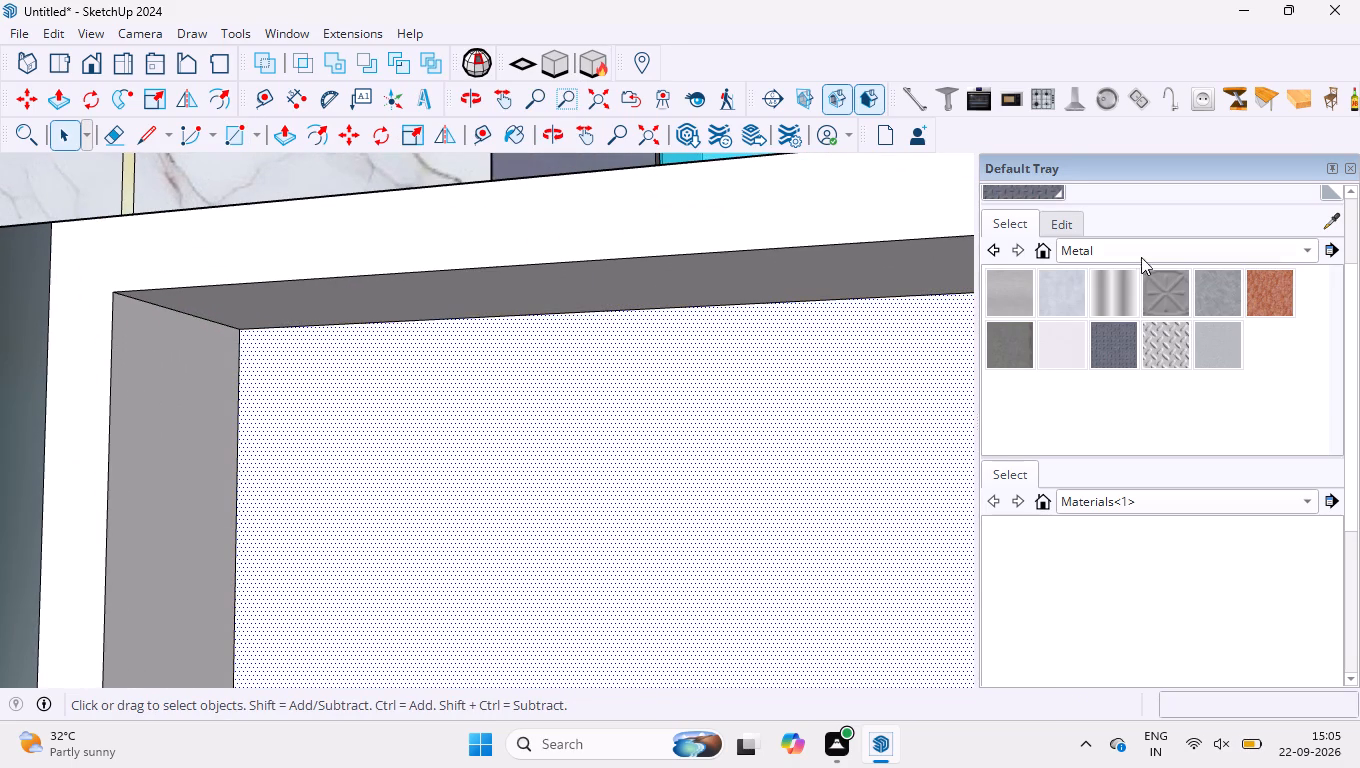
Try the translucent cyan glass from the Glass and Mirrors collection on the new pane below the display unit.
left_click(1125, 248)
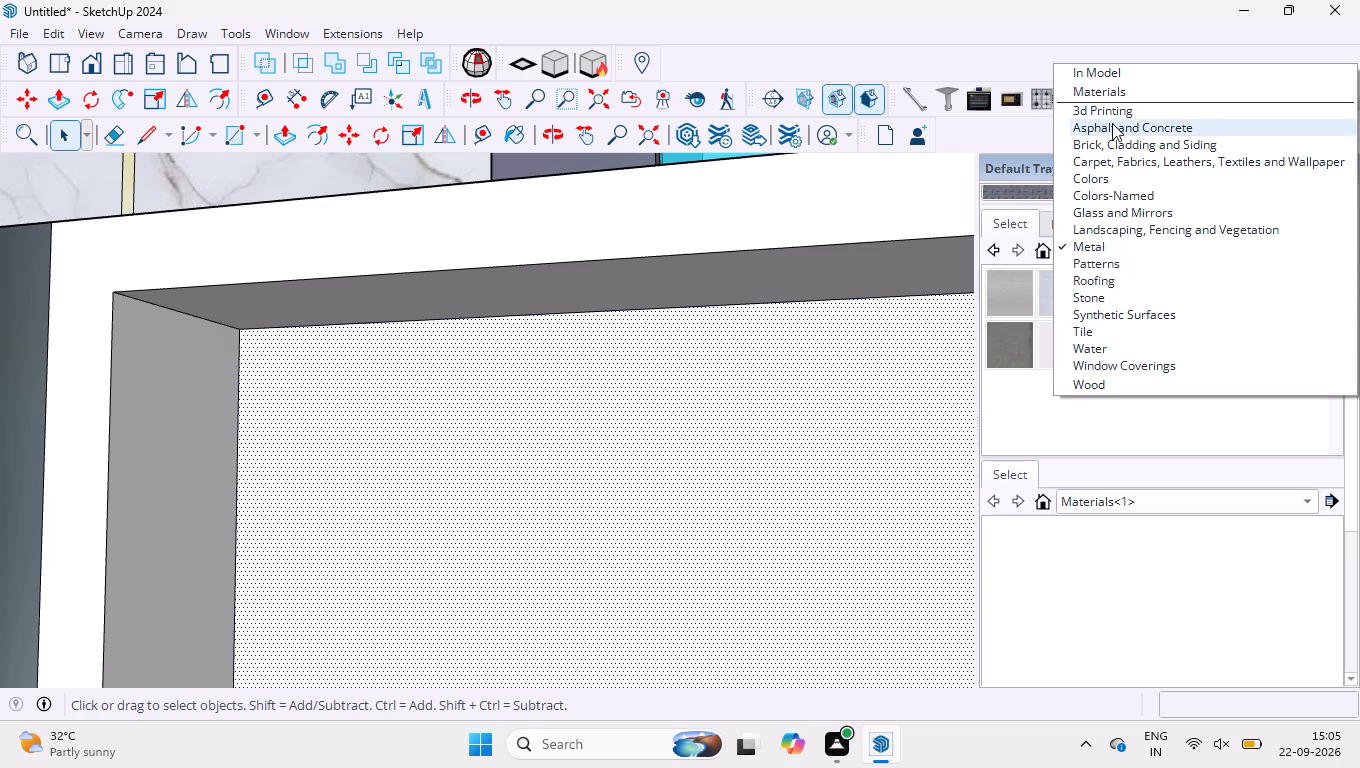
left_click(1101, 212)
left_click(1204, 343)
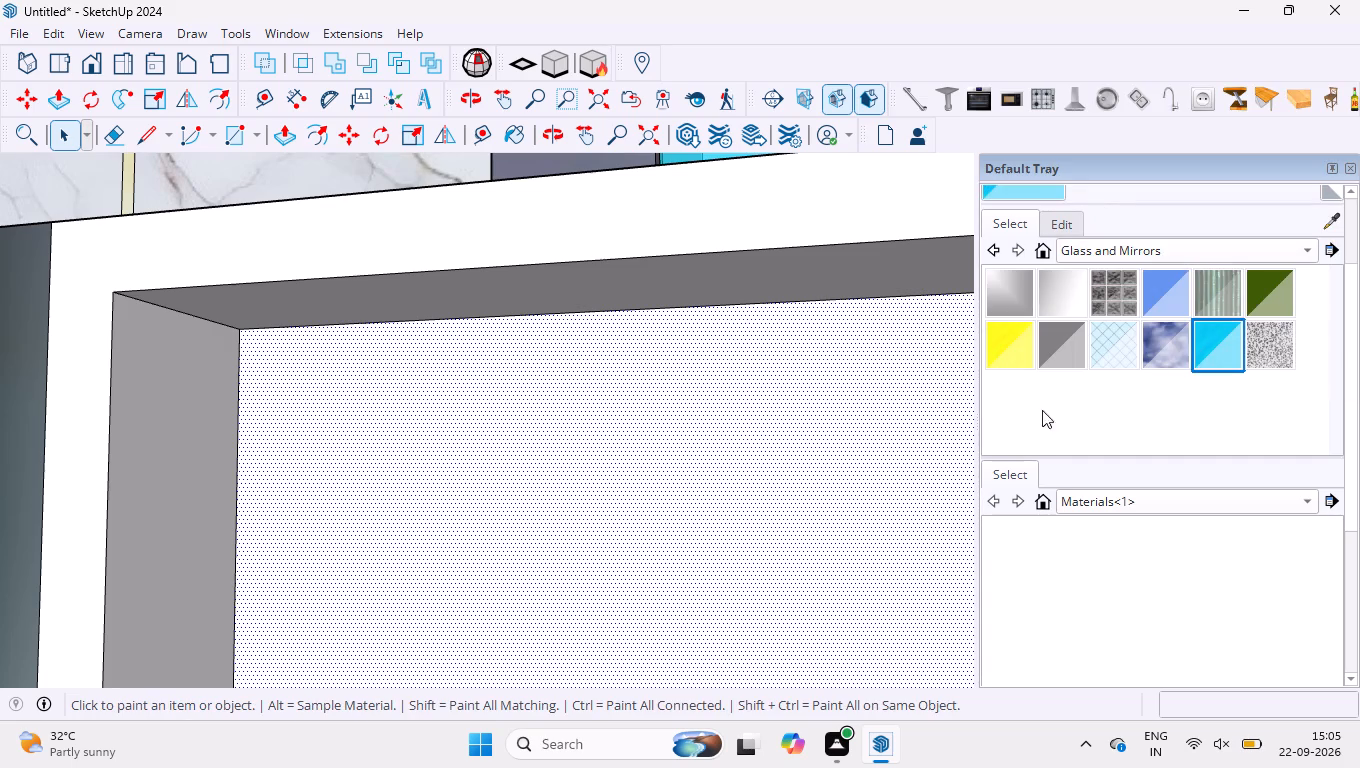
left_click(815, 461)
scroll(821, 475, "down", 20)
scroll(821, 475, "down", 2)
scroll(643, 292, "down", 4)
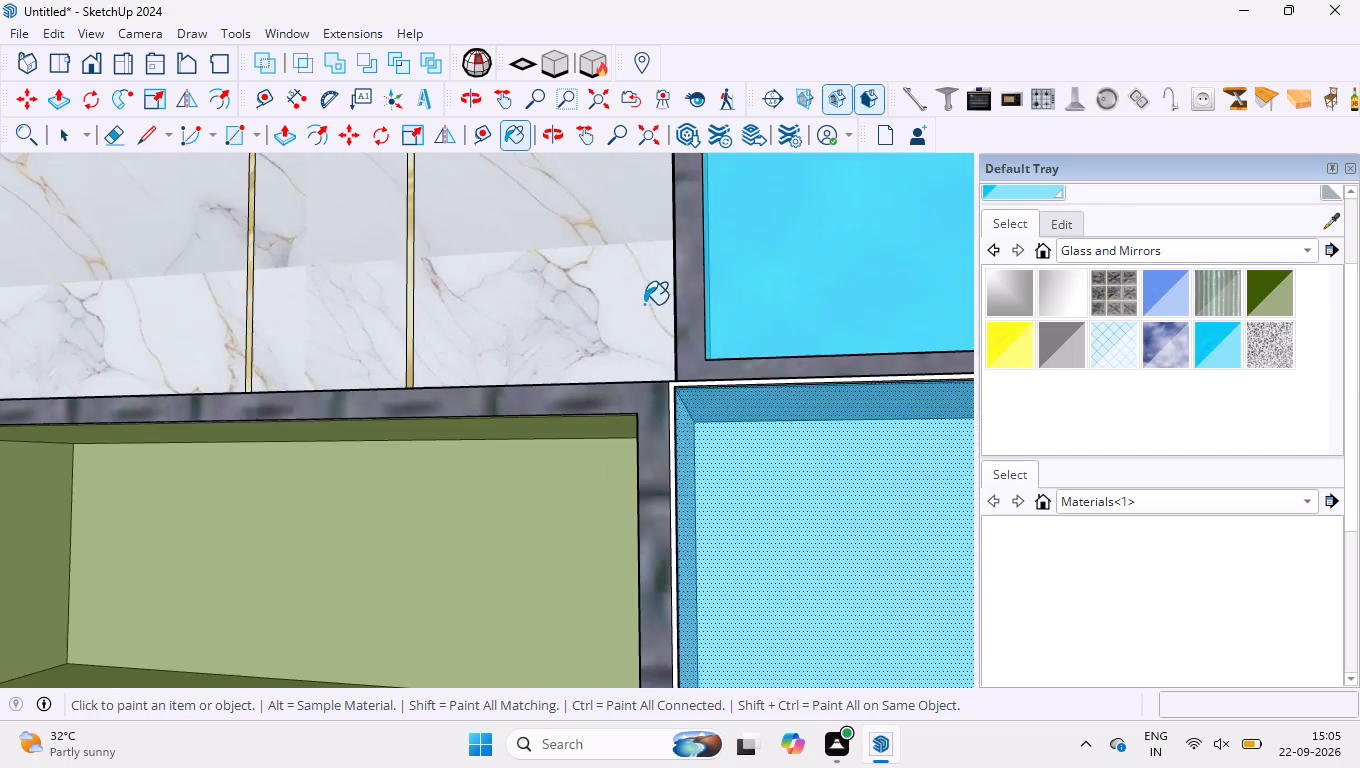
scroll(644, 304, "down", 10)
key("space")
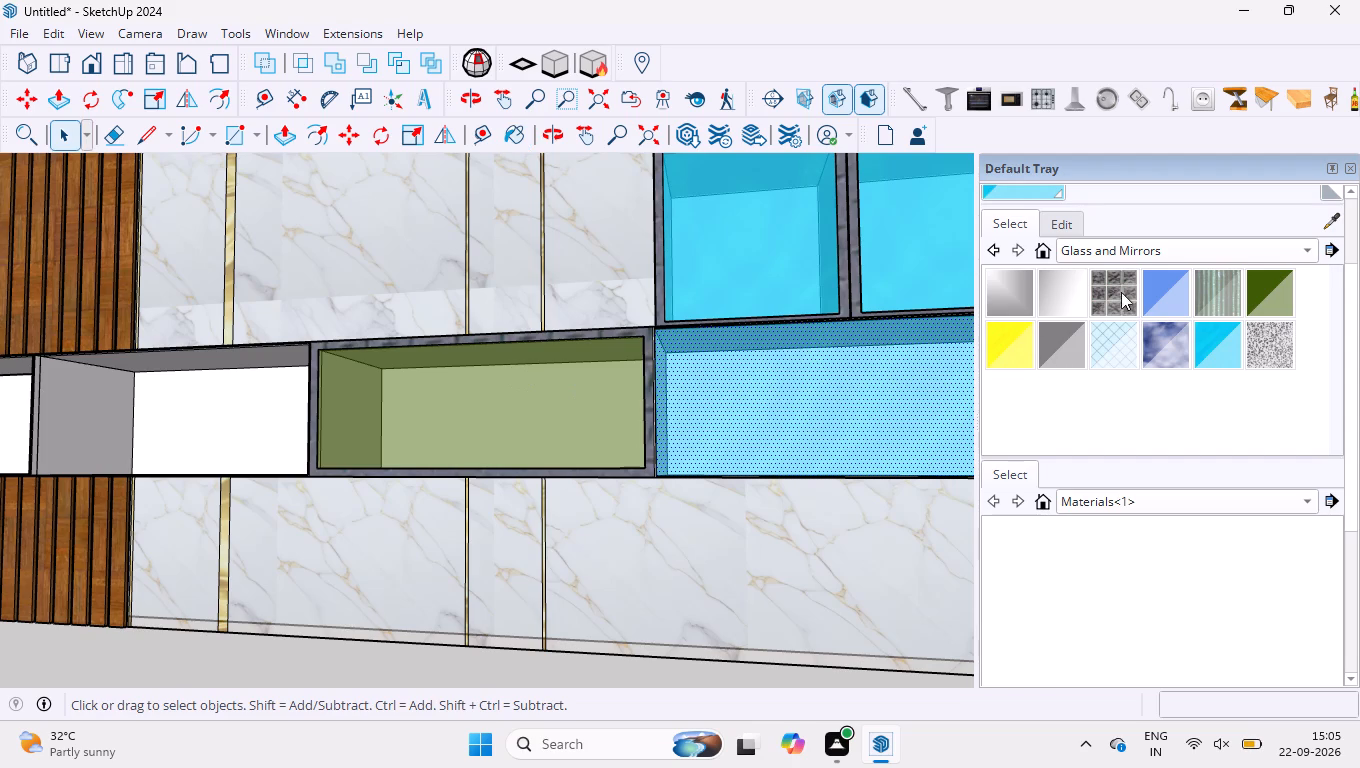
Paint the pane of the compartment below the display unit with the translucent blue glass from Glass and Mirrors.
scroll(1166, 289, "up", 3)
left_click(1166, 297)
left_click(790, 427)
scroll(795, 432, "down", 2)
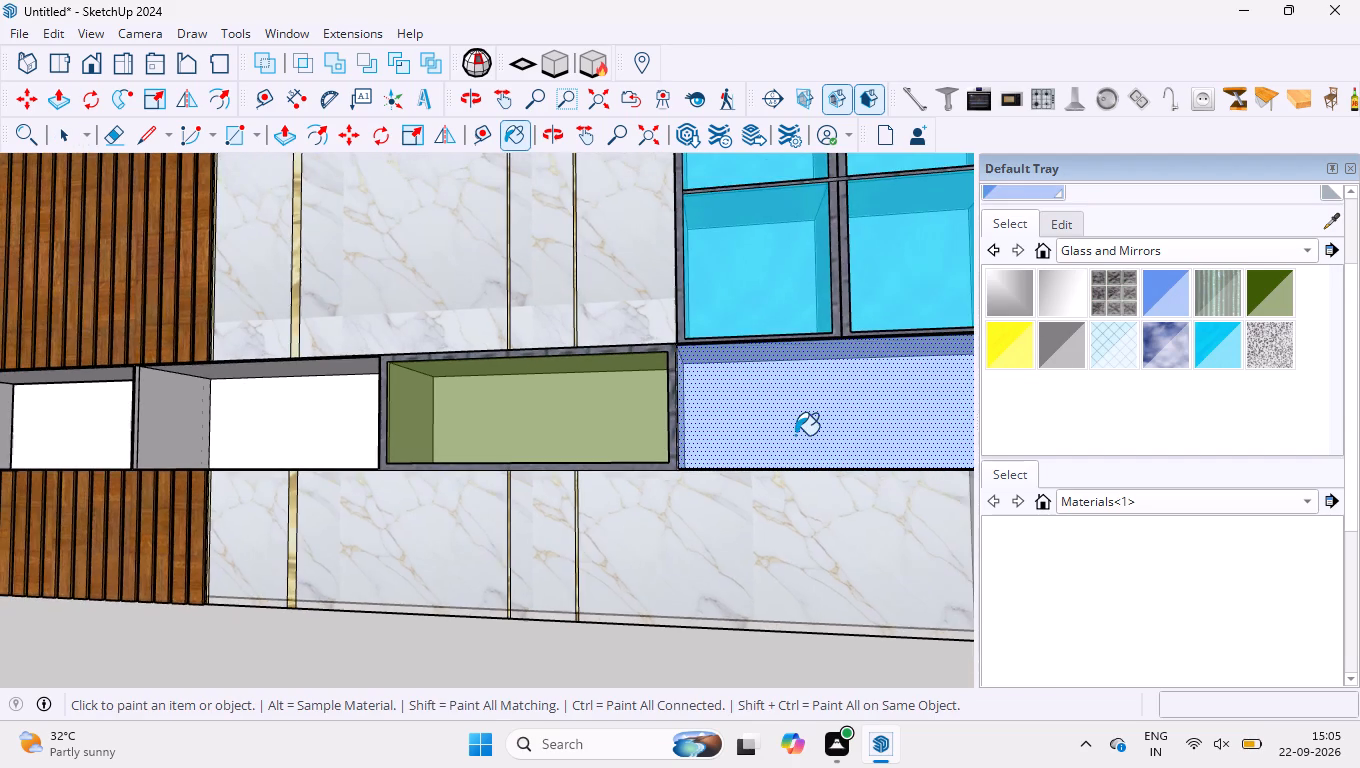
key("space")
Draw a 744 by 294 mm rectangle across the opening of the empty compartment adjoining the green-glass one, between its side-edge midpoints.
scroll(723, 566, "down", 5)
scroll(329, 464, "up", 18)
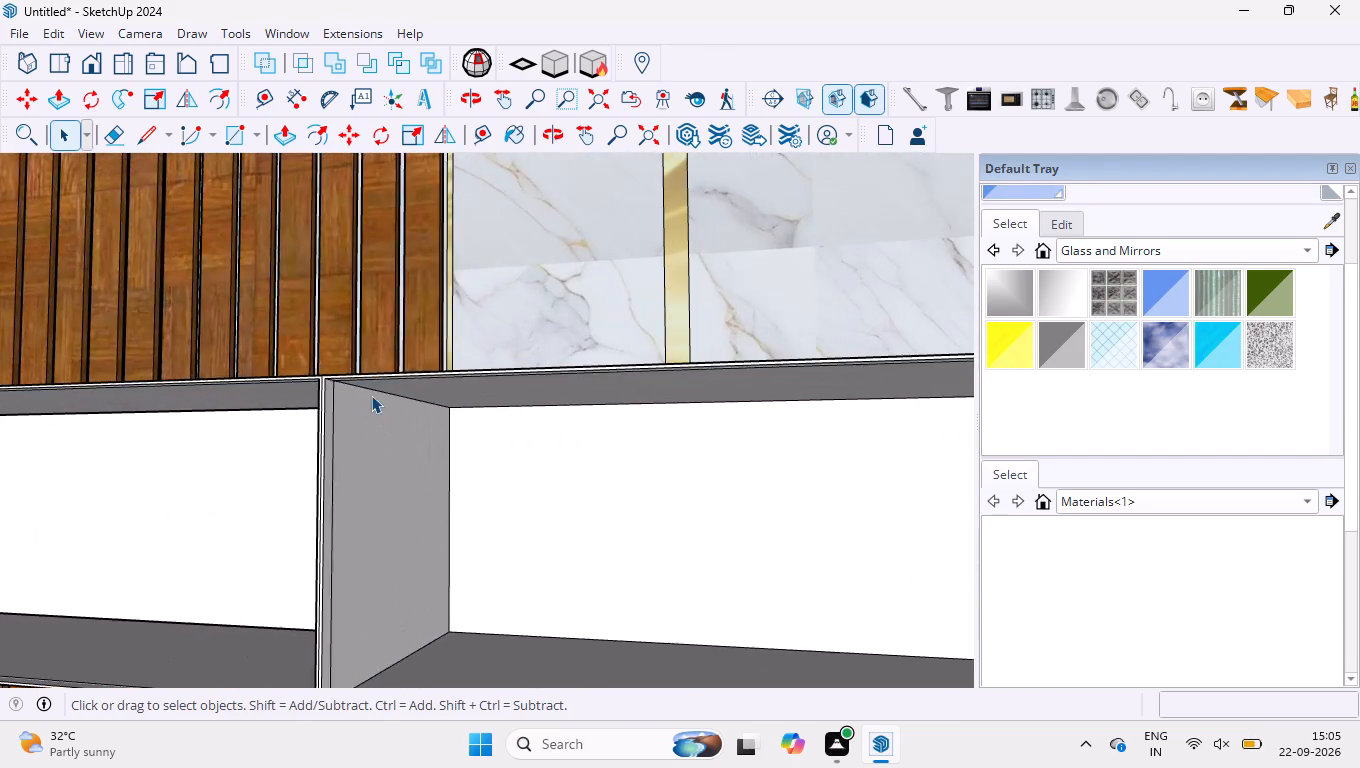
scroll(371, 395, "up", 15)
key("r")
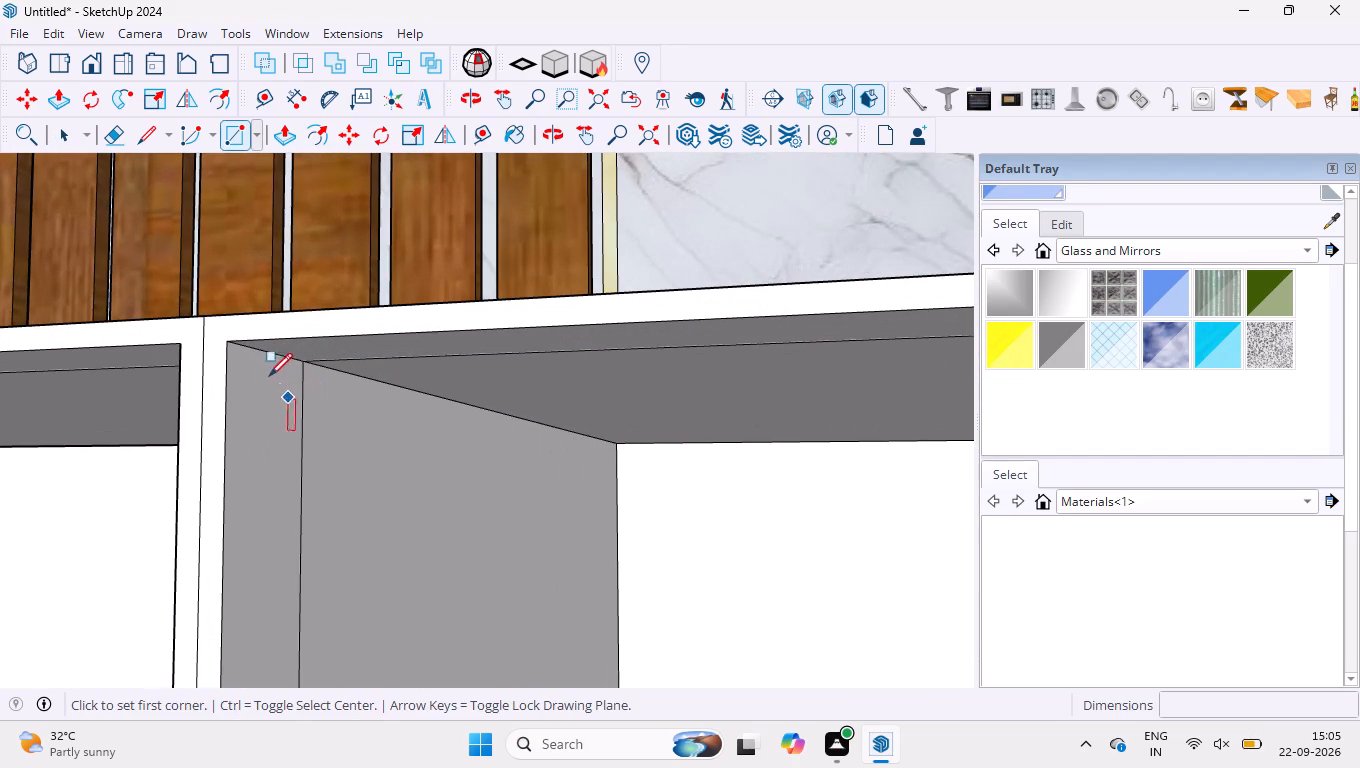
left_click(262, 352)
scroll(383, 521, "down", 5)
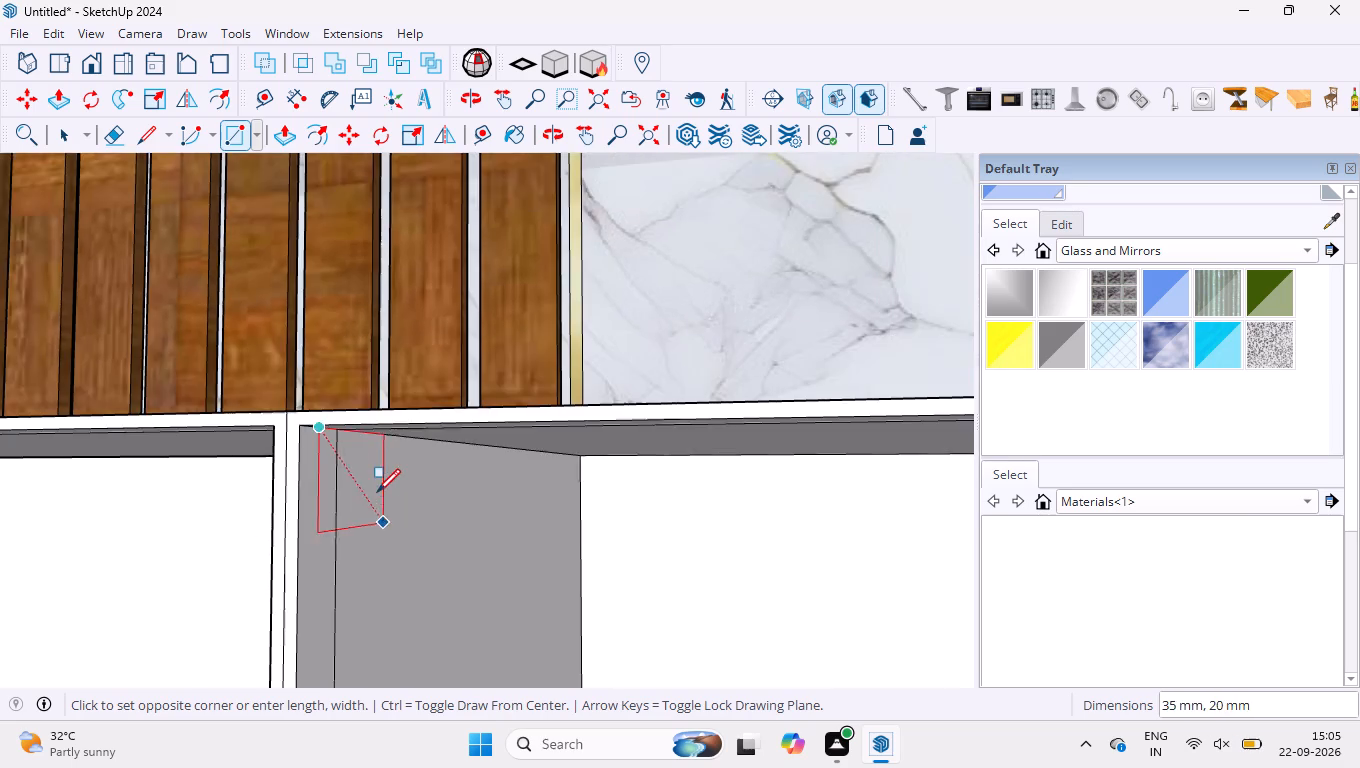
scroll(377, 492, "down", 20)
scroll(377, 492, "down", 8)
scroll(671, 601, "up", 3)
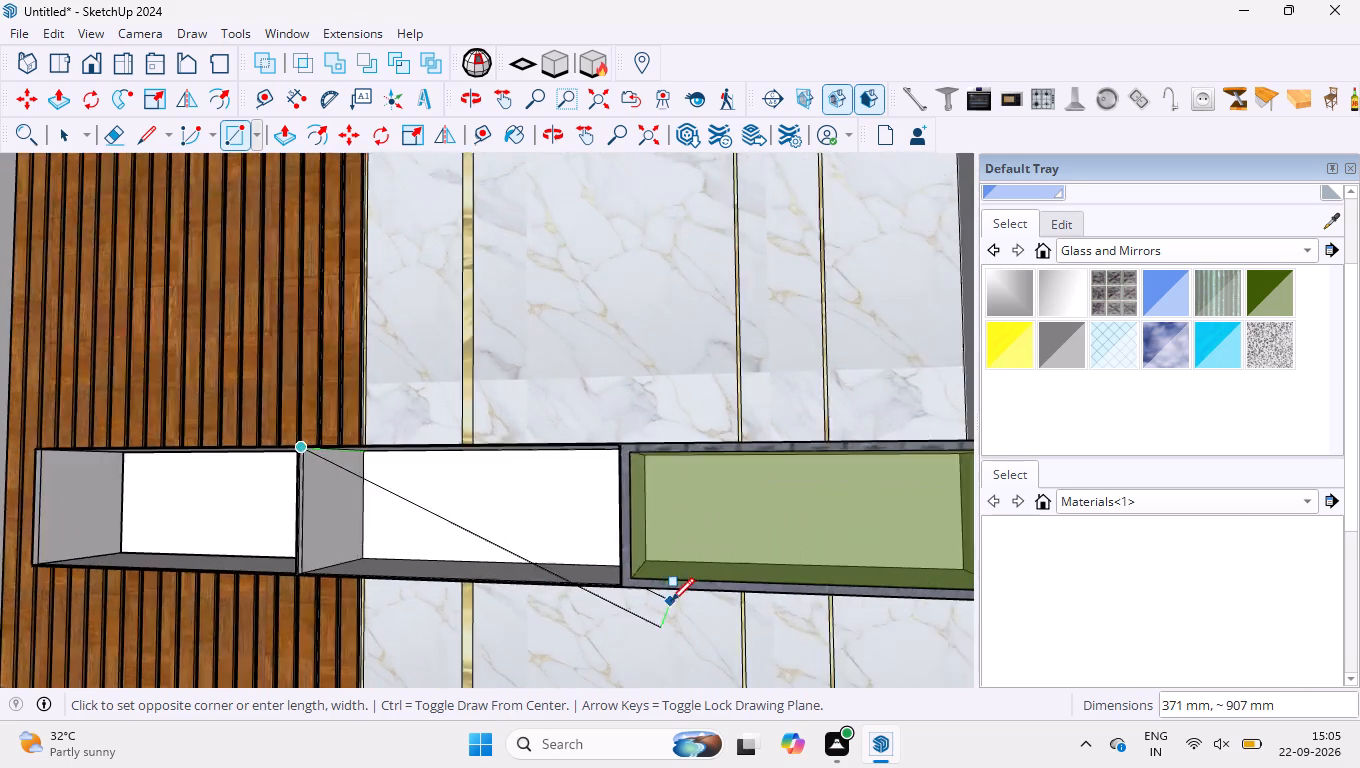
scroll(671, 601, "up", 10)
middle_click_drag(525, 561, 674, 605)
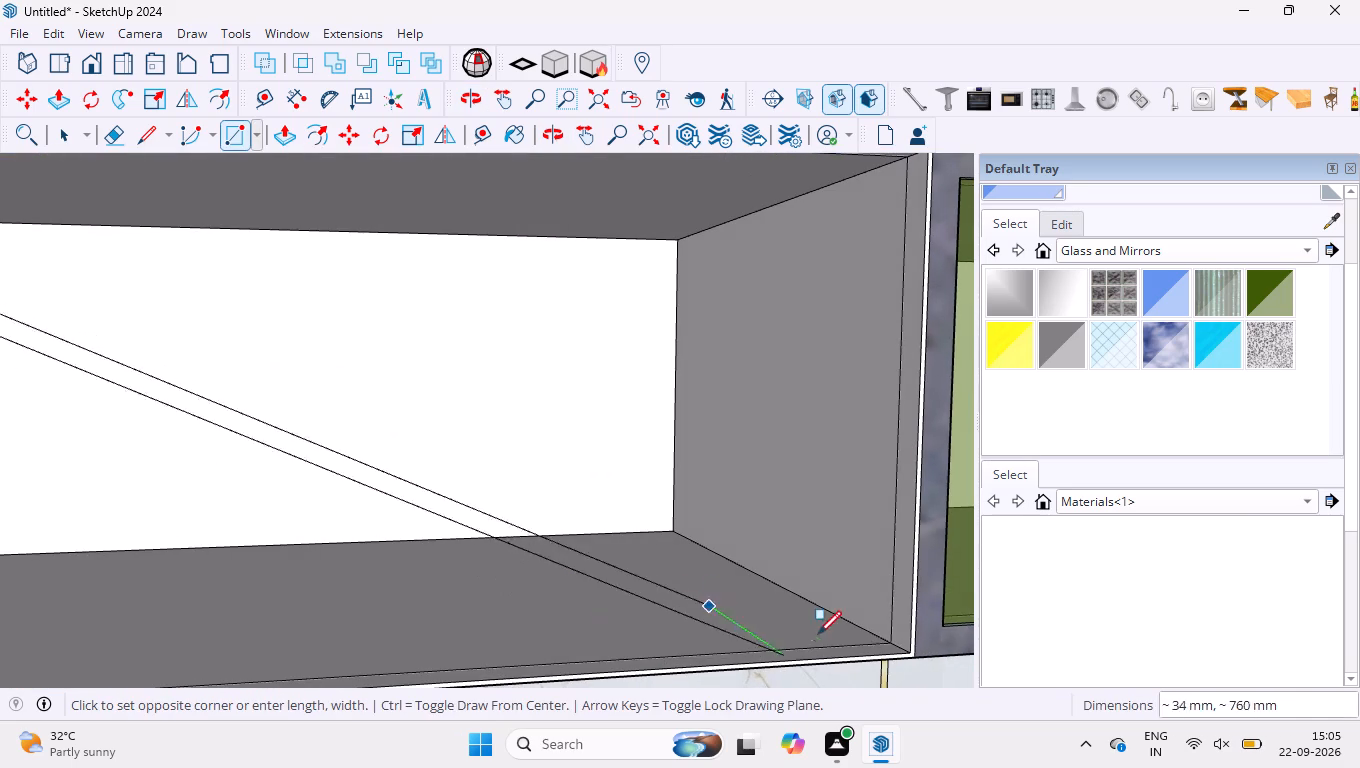
scroll(897, 645, "up", 4)
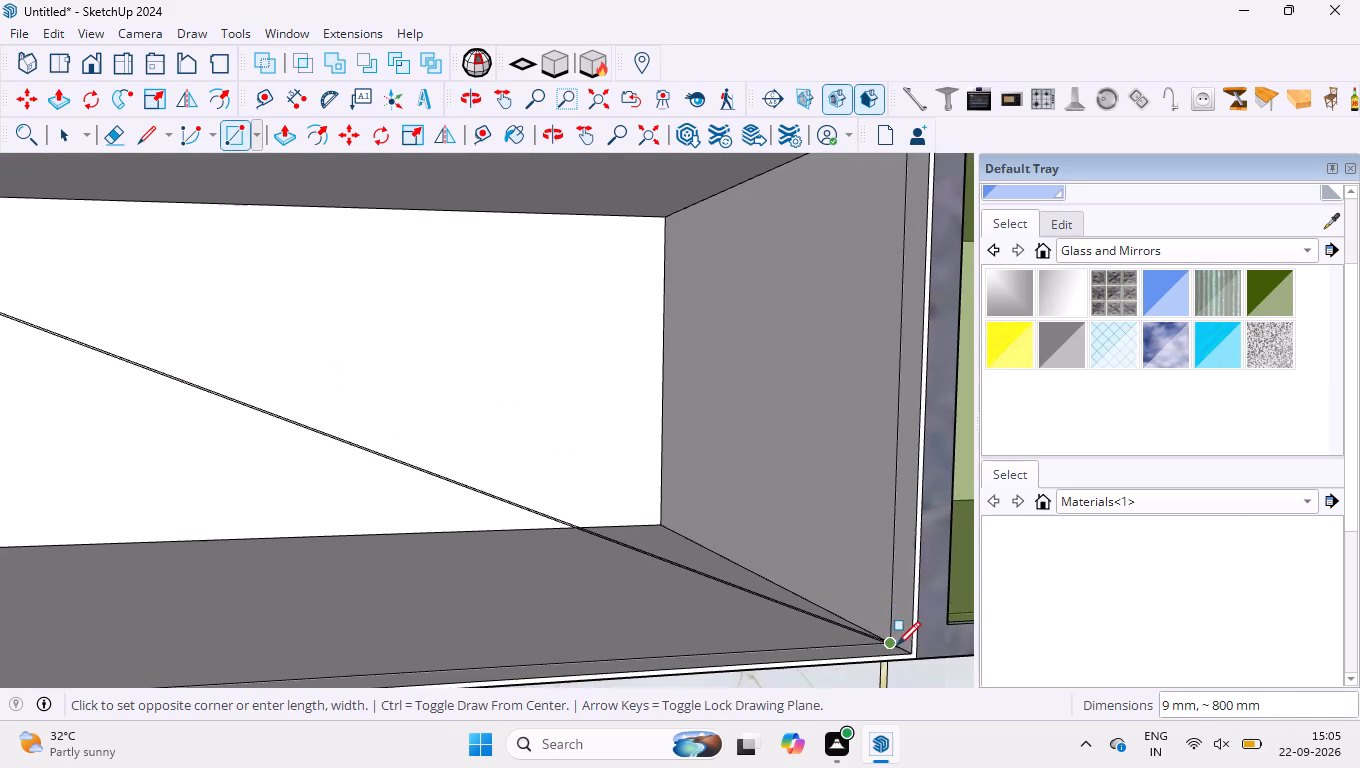
scroll(902, 653, "up", 7)
left_click(897, 648)
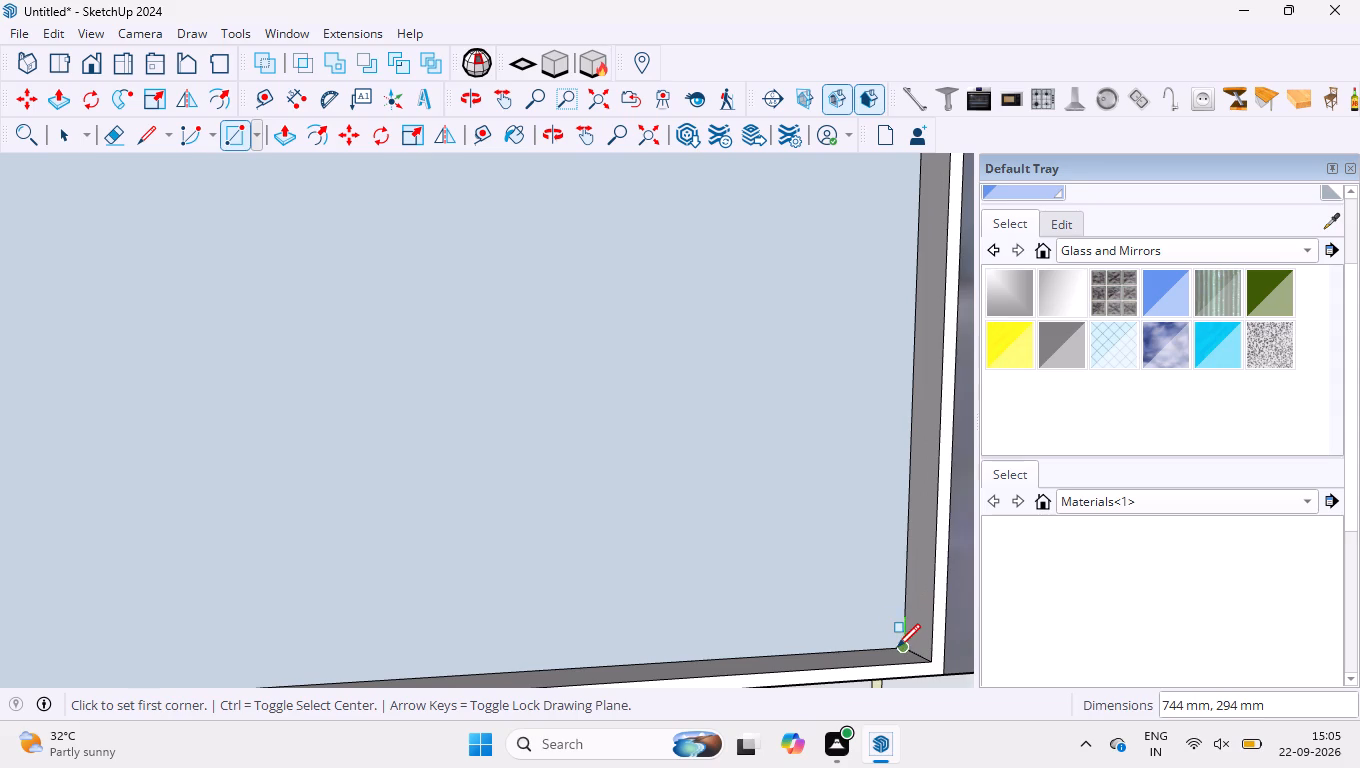
Reverse the new rectangular face in the compartment adjoining the green-glass one.
key("space")
left_click(719, 513)
right_click(718, 510)
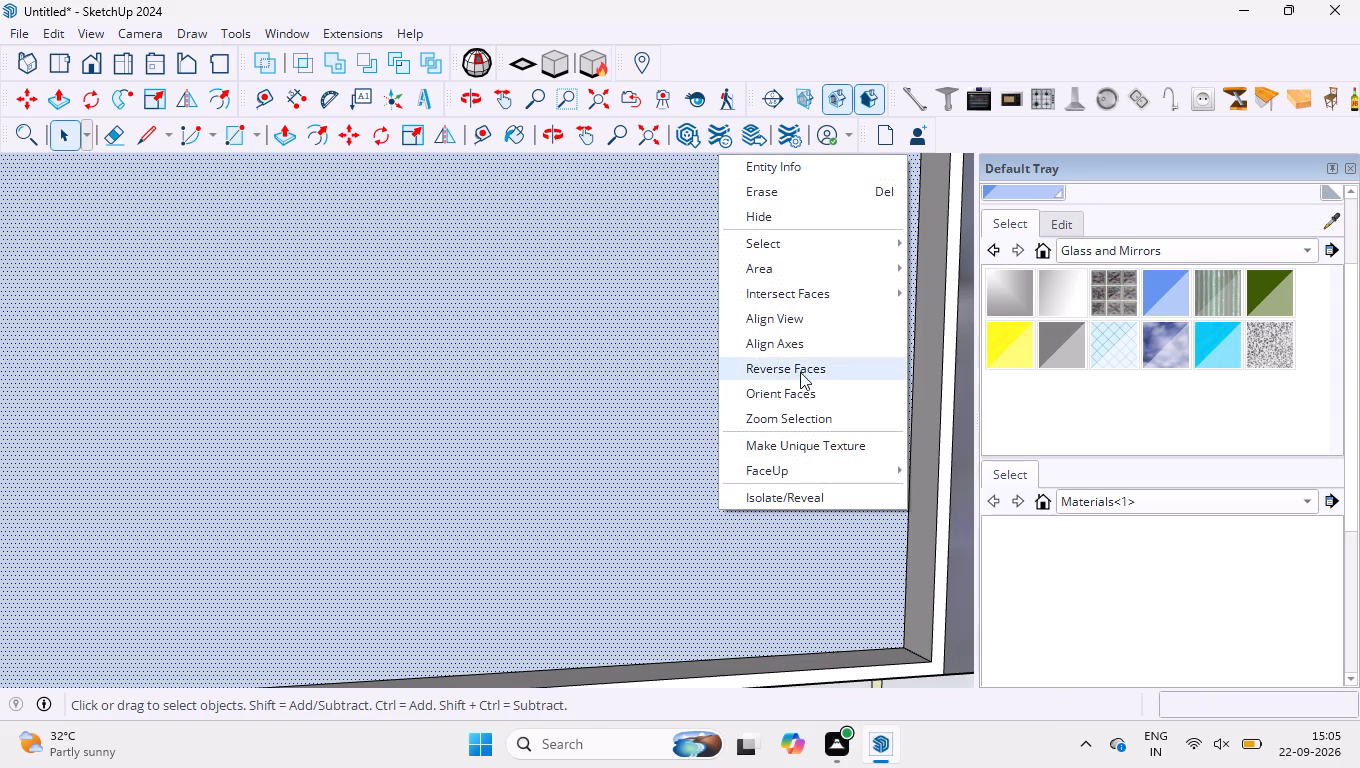
left_click(800, 372)
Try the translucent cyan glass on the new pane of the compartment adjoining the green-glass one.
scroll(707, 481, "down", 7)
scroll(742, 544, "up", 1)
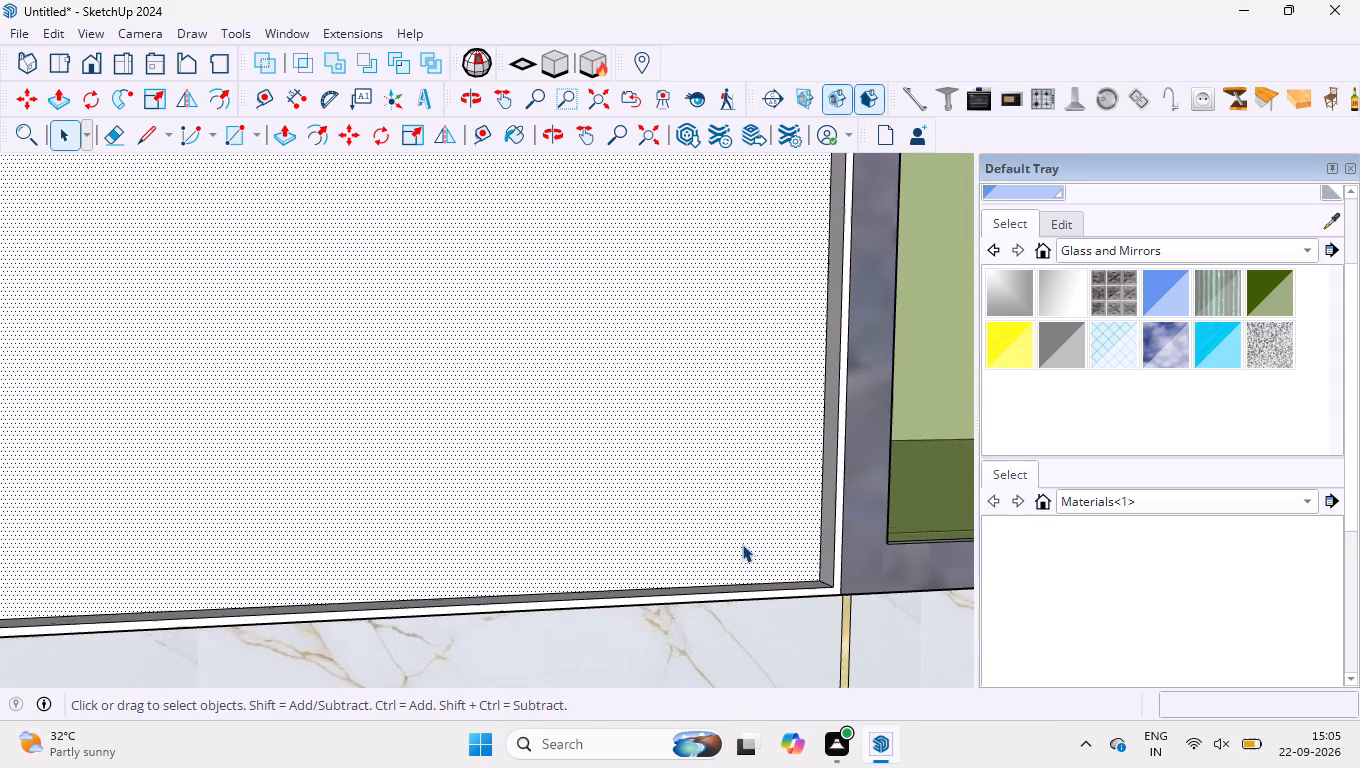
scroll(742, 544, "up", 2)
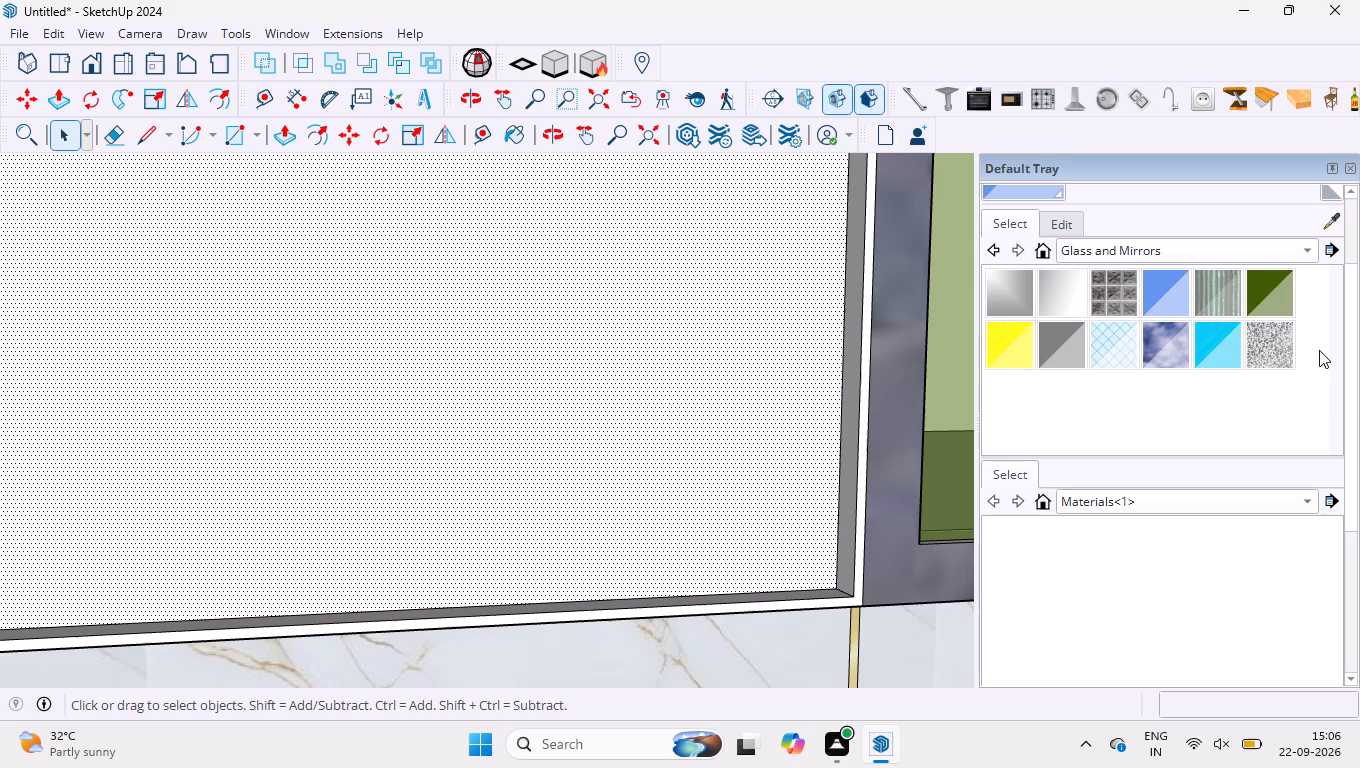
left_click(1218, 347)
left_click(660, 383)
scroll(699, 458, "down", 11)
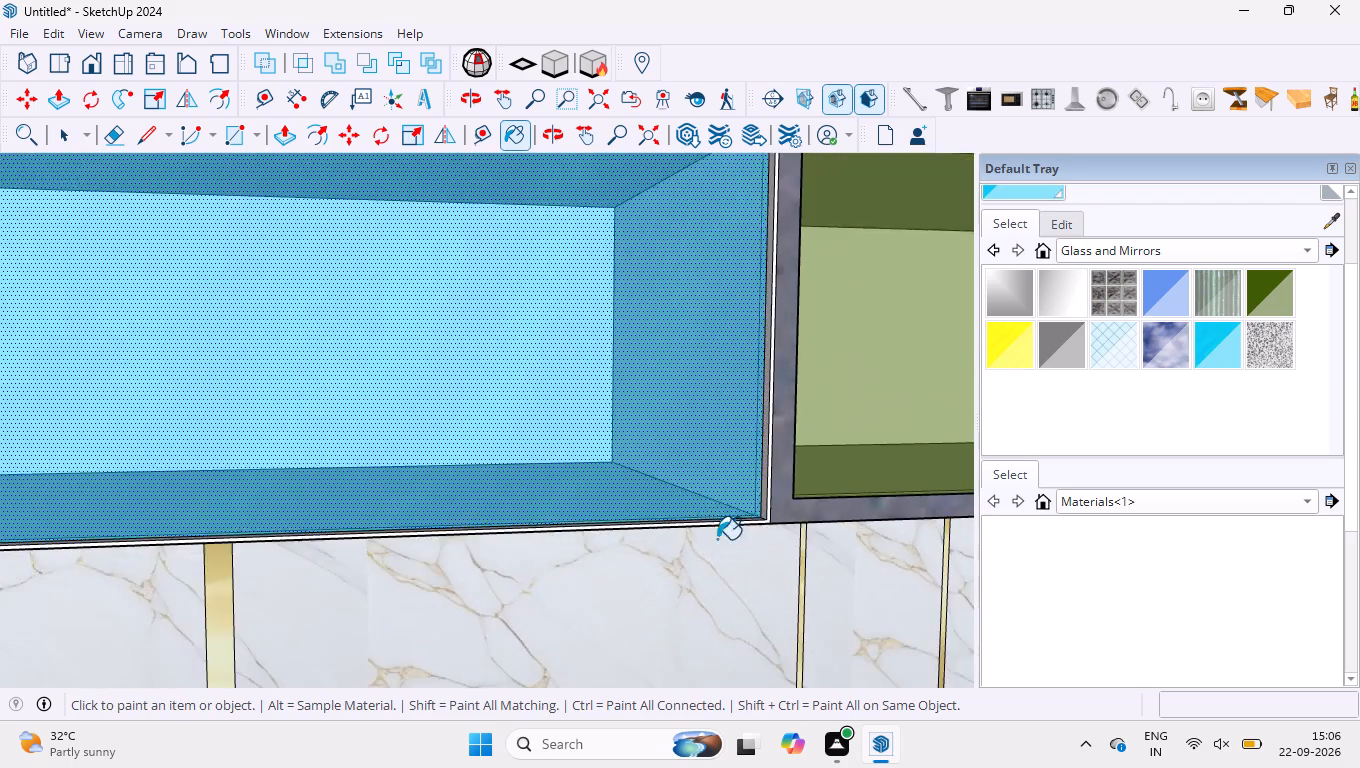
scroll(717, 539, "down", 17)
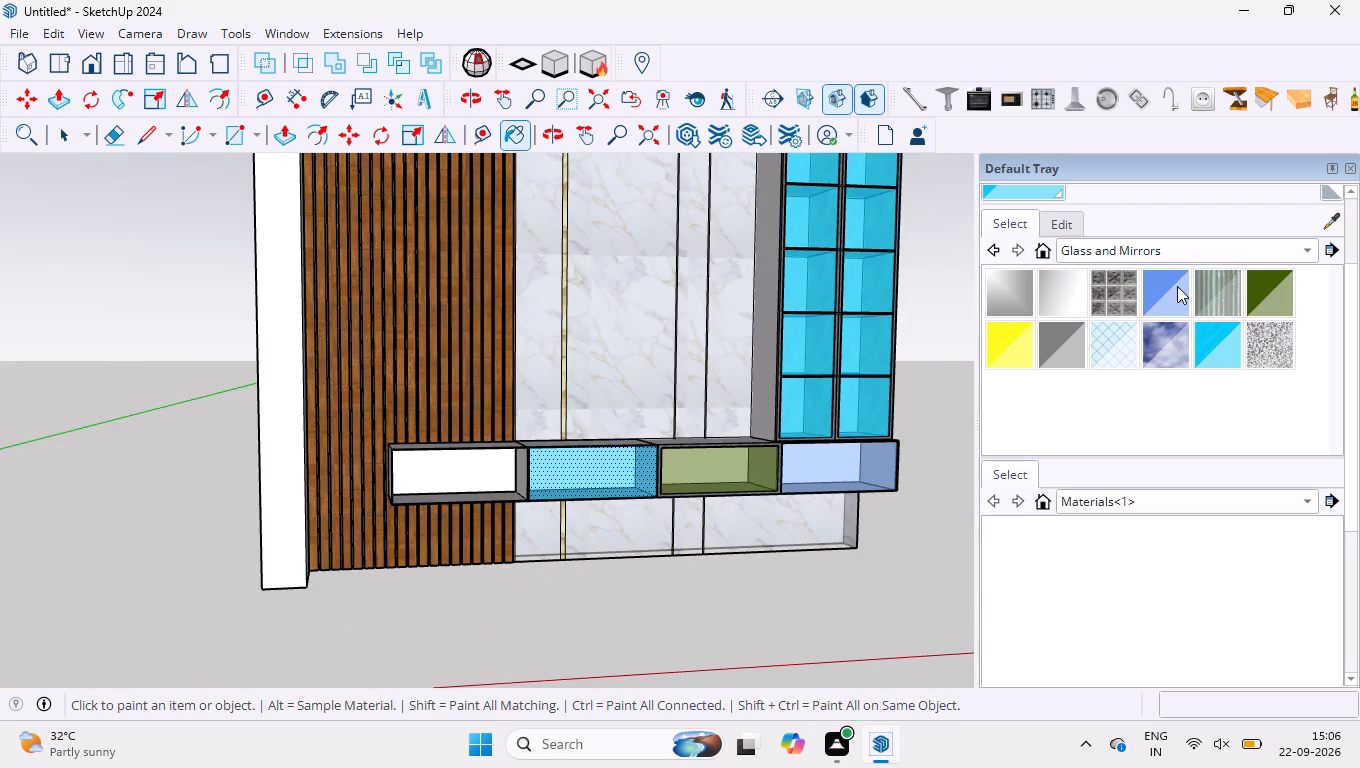
Paint the pane adjoining the green-glass compartment with the translucent blue glass.
left_click(1177, 286)
left_click(604, 486)
Draw a 744 by 294 mm rectangle across the opening of the end compartment over the wood slats, between its side-edge midpoints.
scroll(600, 485, "up", 4)
scroll(500, 521, "up", 6)
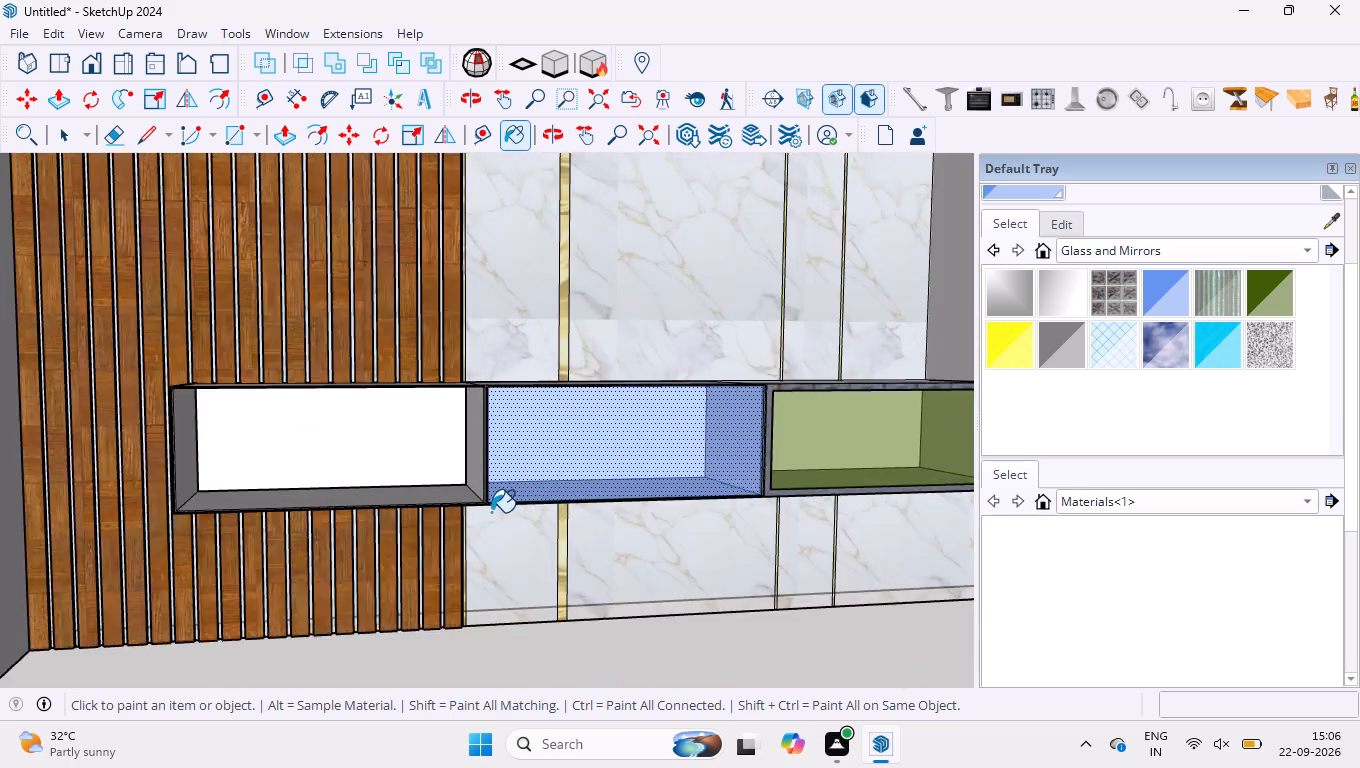
scroll(491, 512, "up", 15)
middle_click_drag(582, 565, 672, 616)
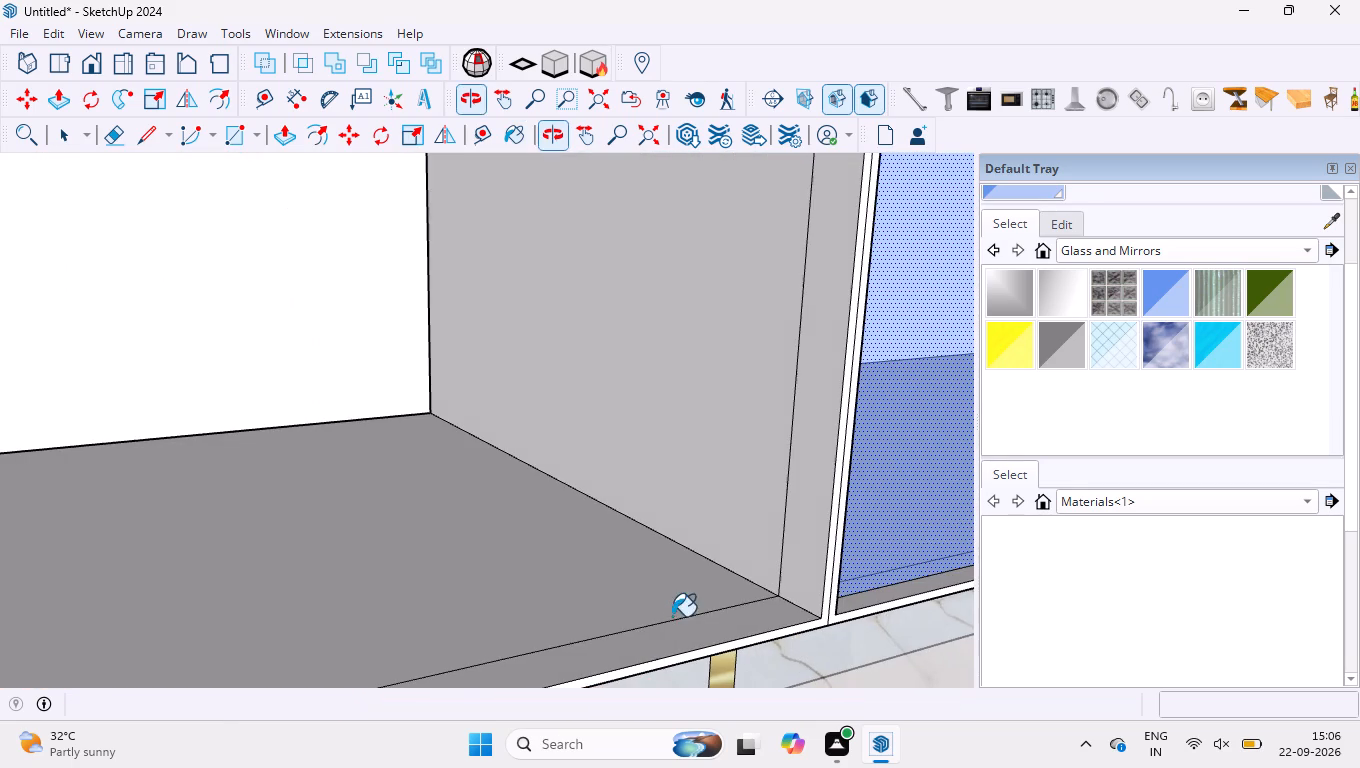
key("r")
left_click(800, 610)
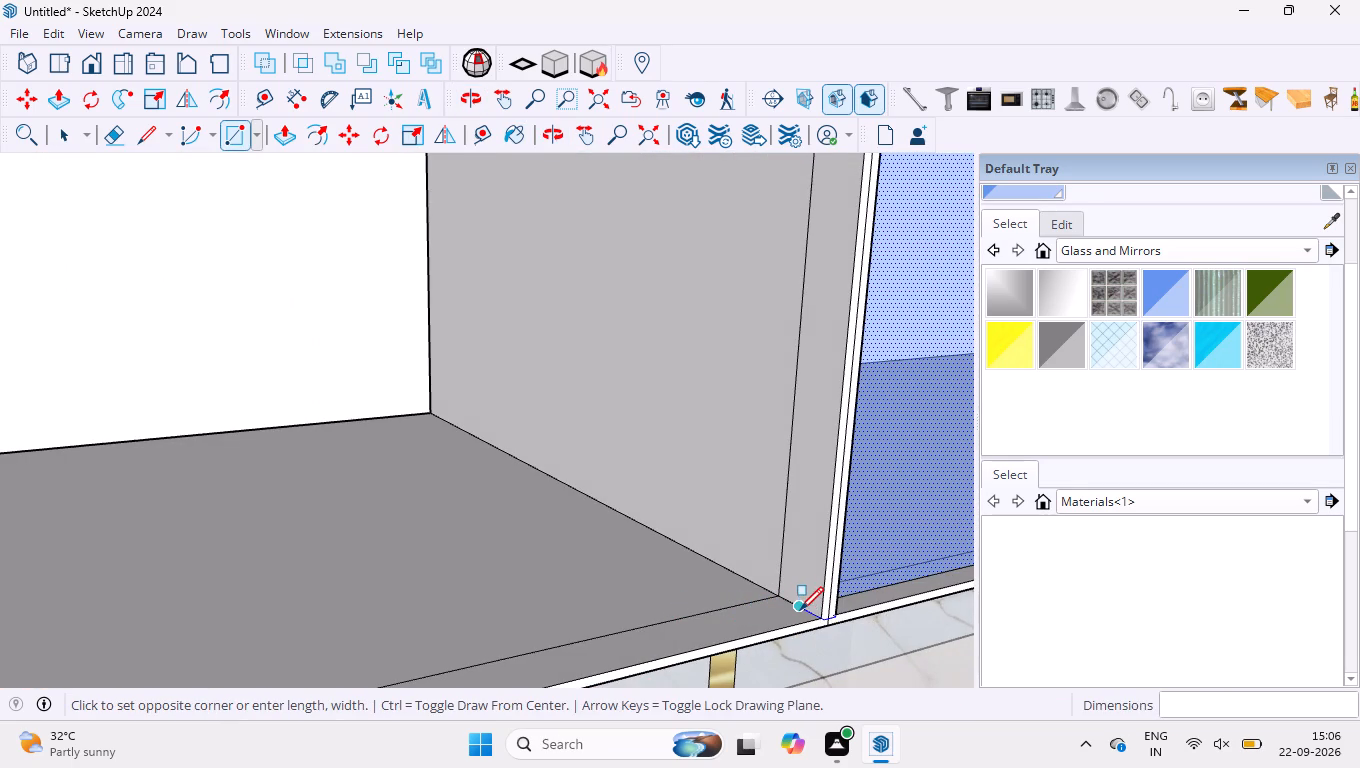
scroll(734, 620, "down", 20)
scroll(734, 620, "down", 6)
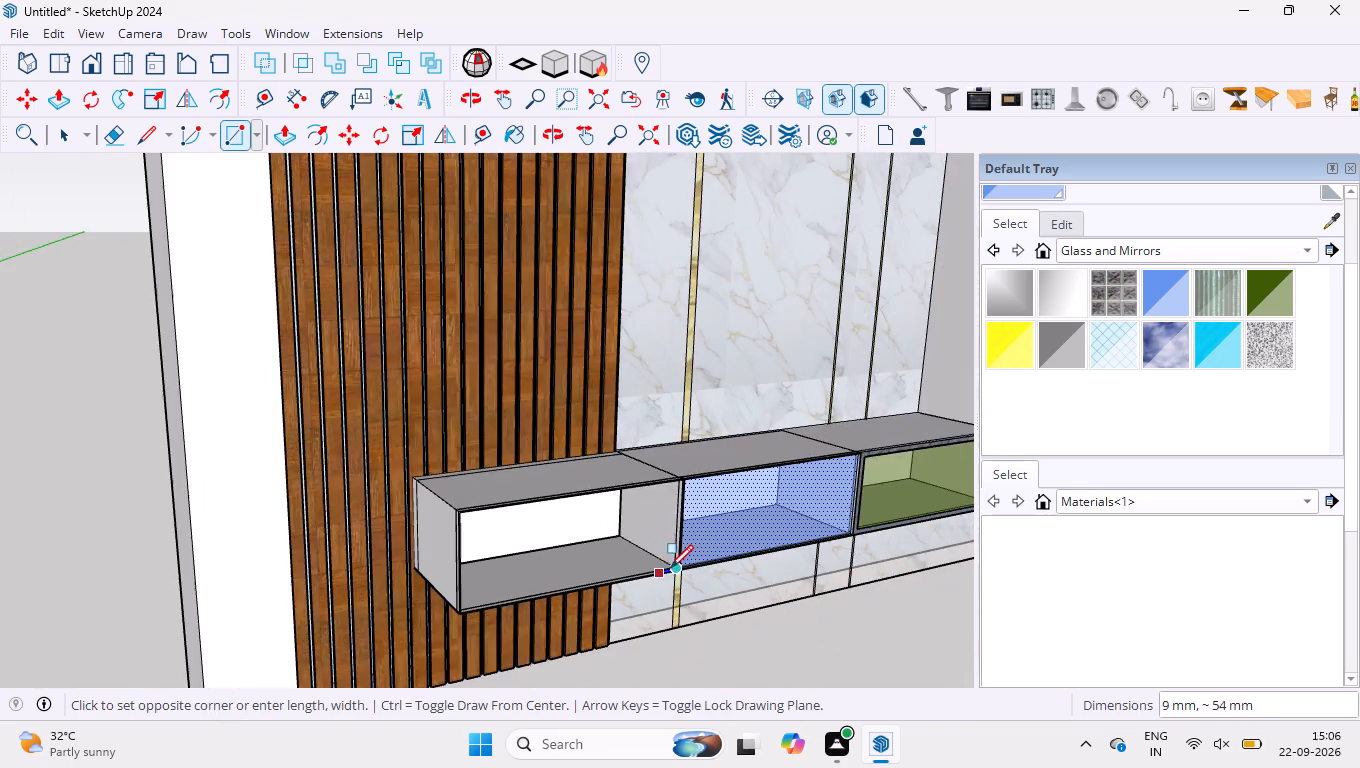
middle_click_drag(672, 568, 244, 502)
scroll(264, 464, "up", 16)
middle_click_drag(343, 461, 356, 388)
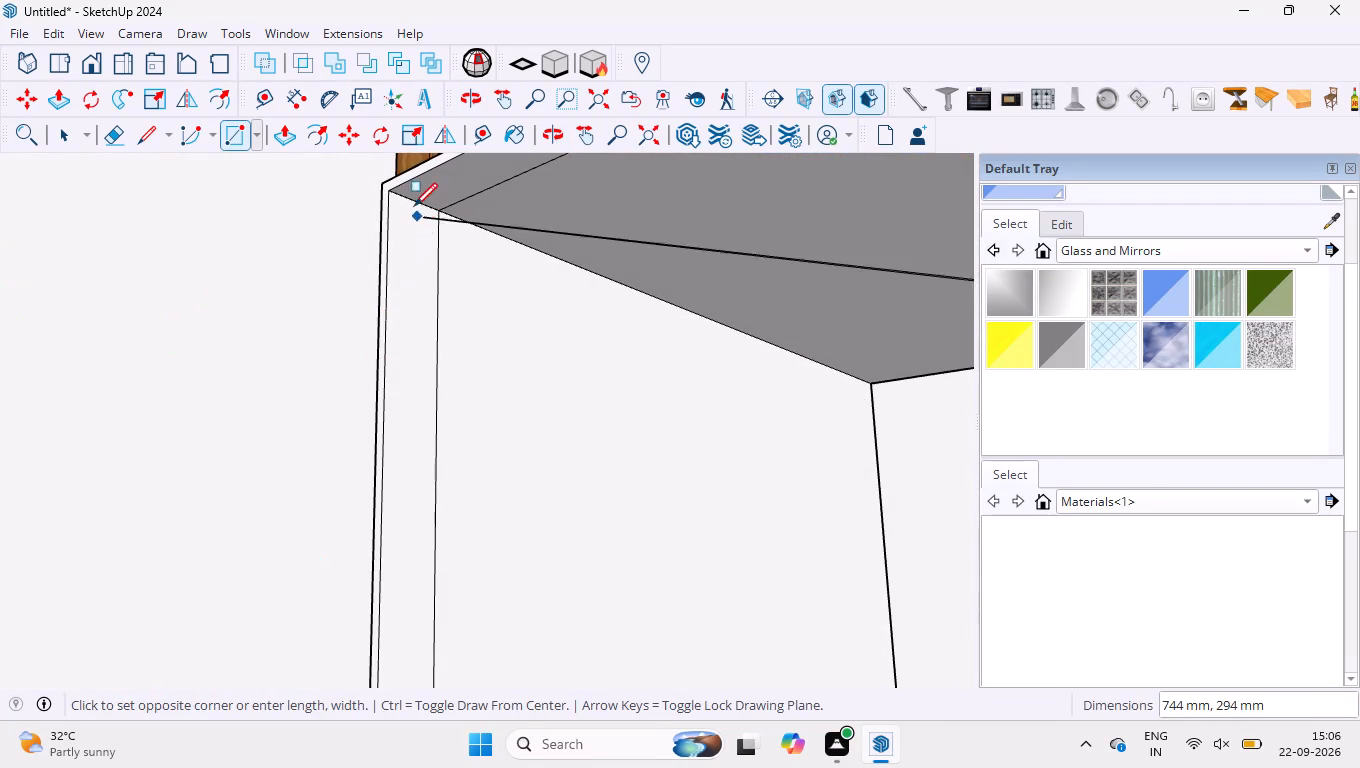
left_click(413, 197)
Reverse the new rectangular face in the end compartment over the wood slats.
left_click(543, 342)
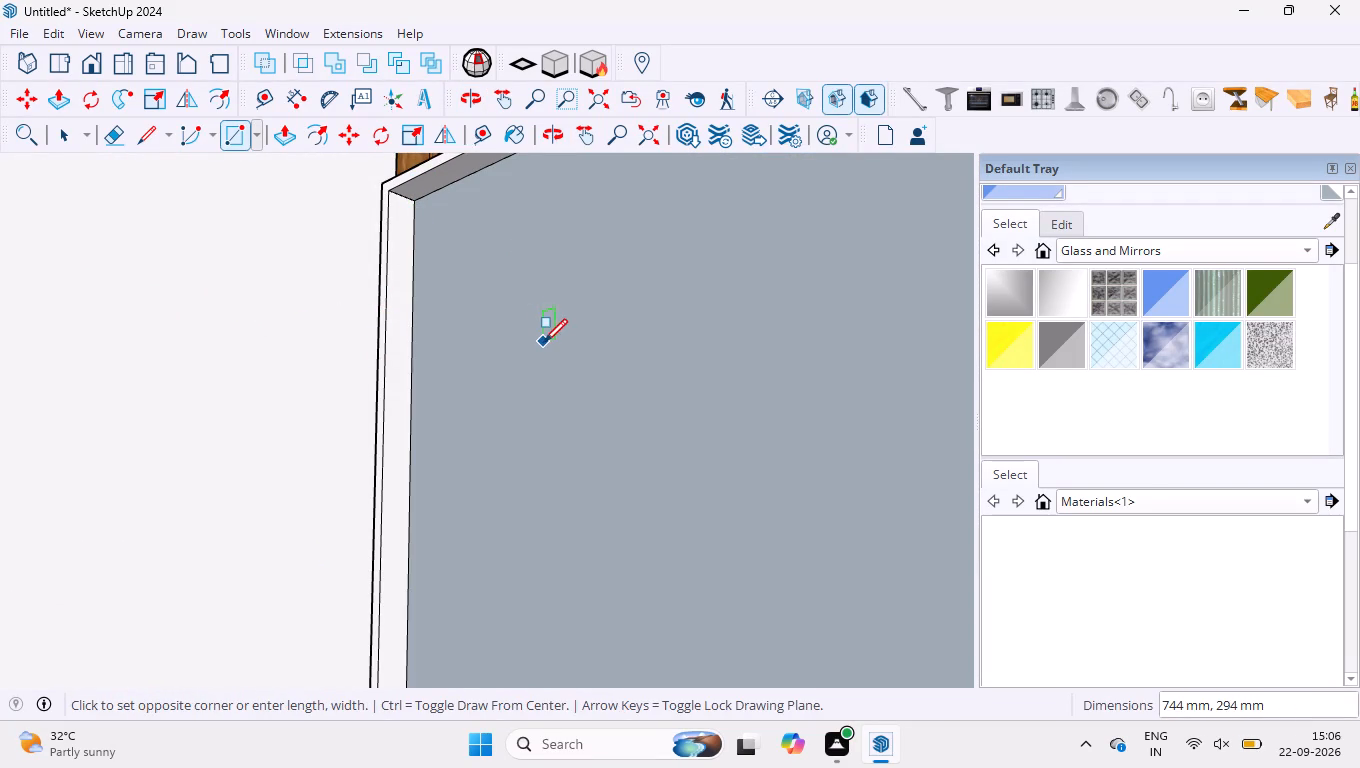
right_click(539, 349)
left_click(583, 559)
key("space")
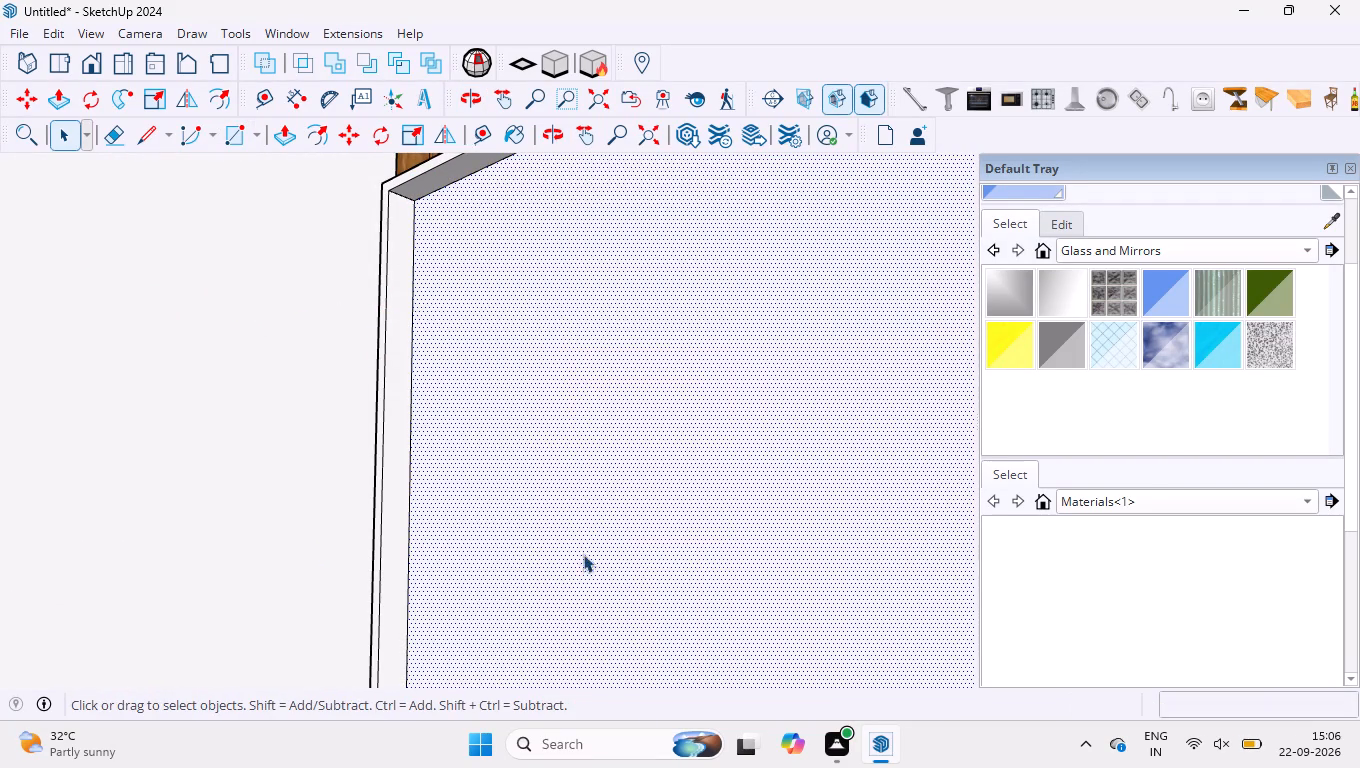
Paint the end compartment's new pane with the translucent blue glass.
left_click(1156, 294)
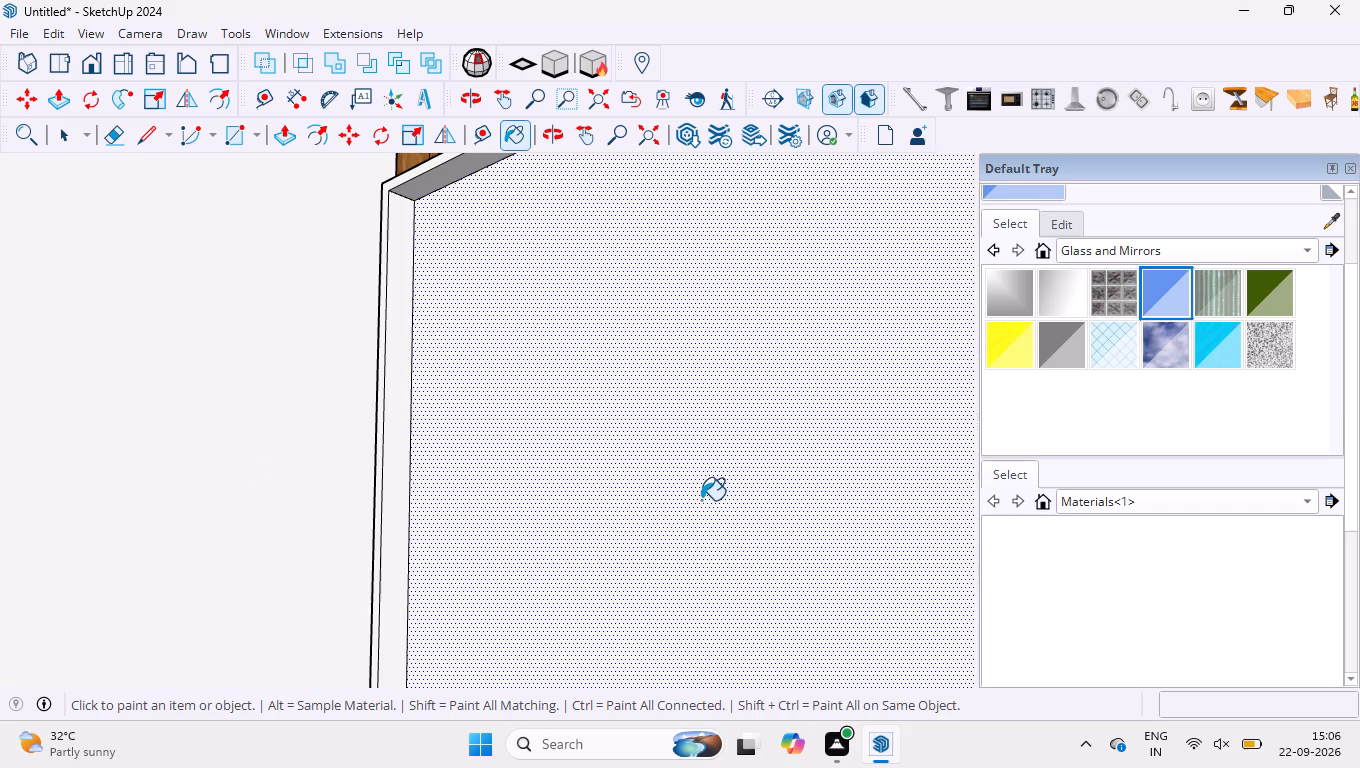
left_click(701, 500)
key("space")
Sample the dark metal from the green compartment's frame and paint the top edge strip and front frame of the adjoining blue-glass compartment.
scroll(694, 506, "down", 10)
middle_click_drag(425, 408, 503, 462)
scroll(587, 417, "down", 4)
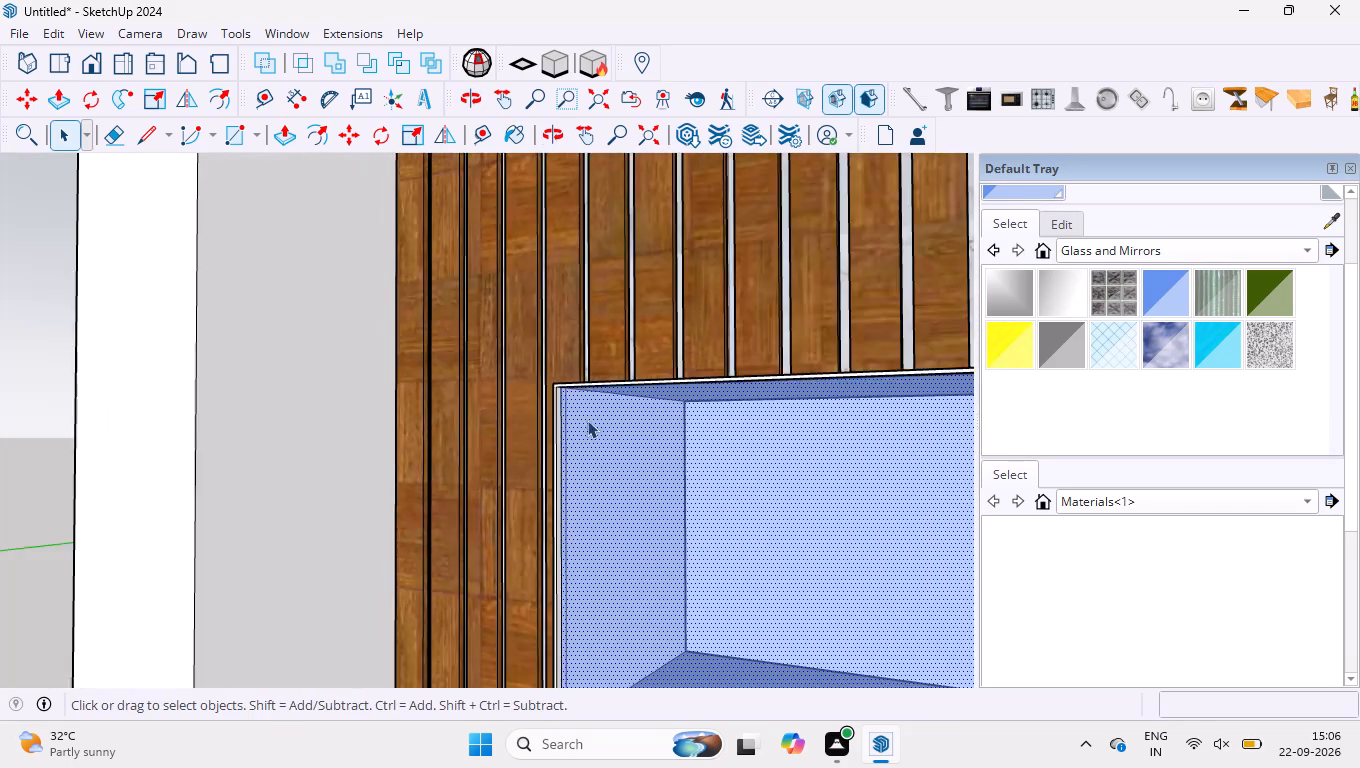
scroll(587, 420, "down", 6)
middle_click_drag(488, 389, 731, 562)
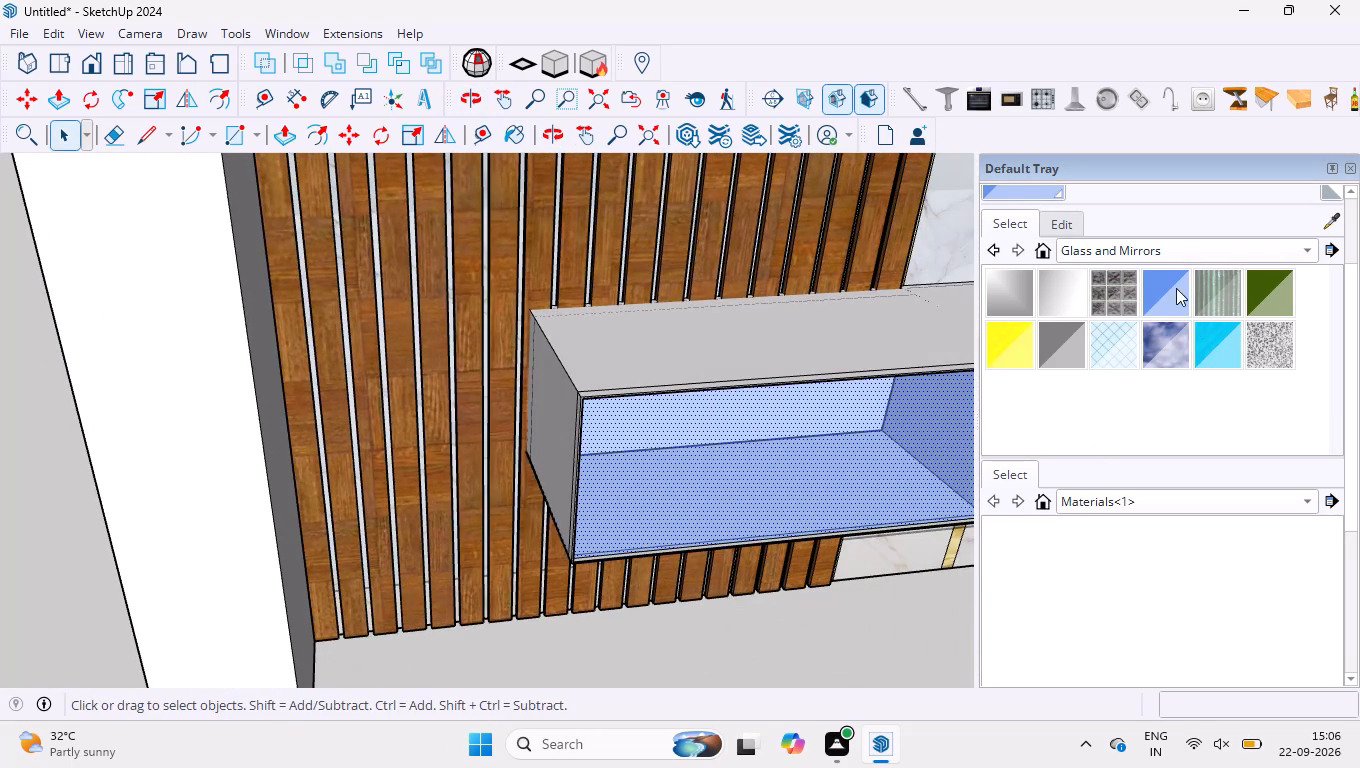
left_click(1337, 227)
scroll(622, 390, "down", 3)
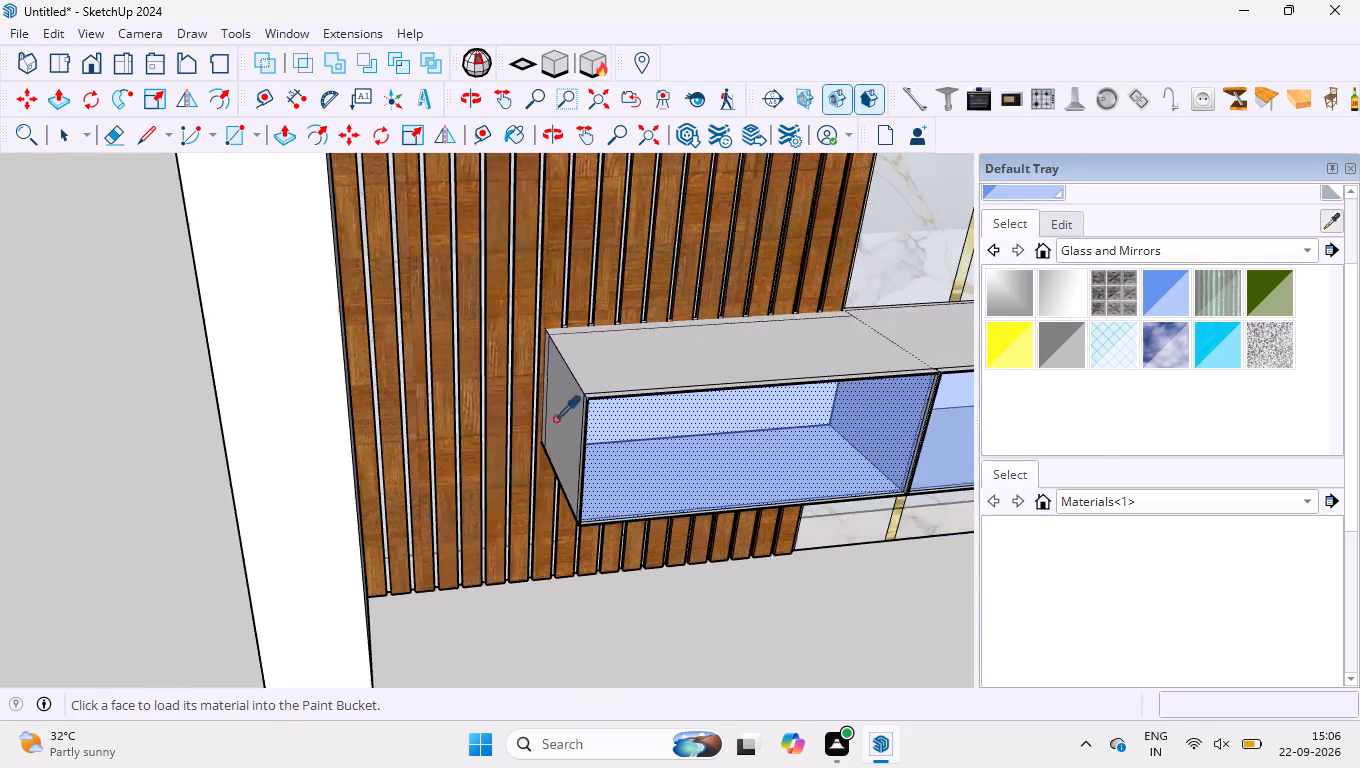
scroll(555, 419, "down", 11)
scroll(782, 410, "up", 16)
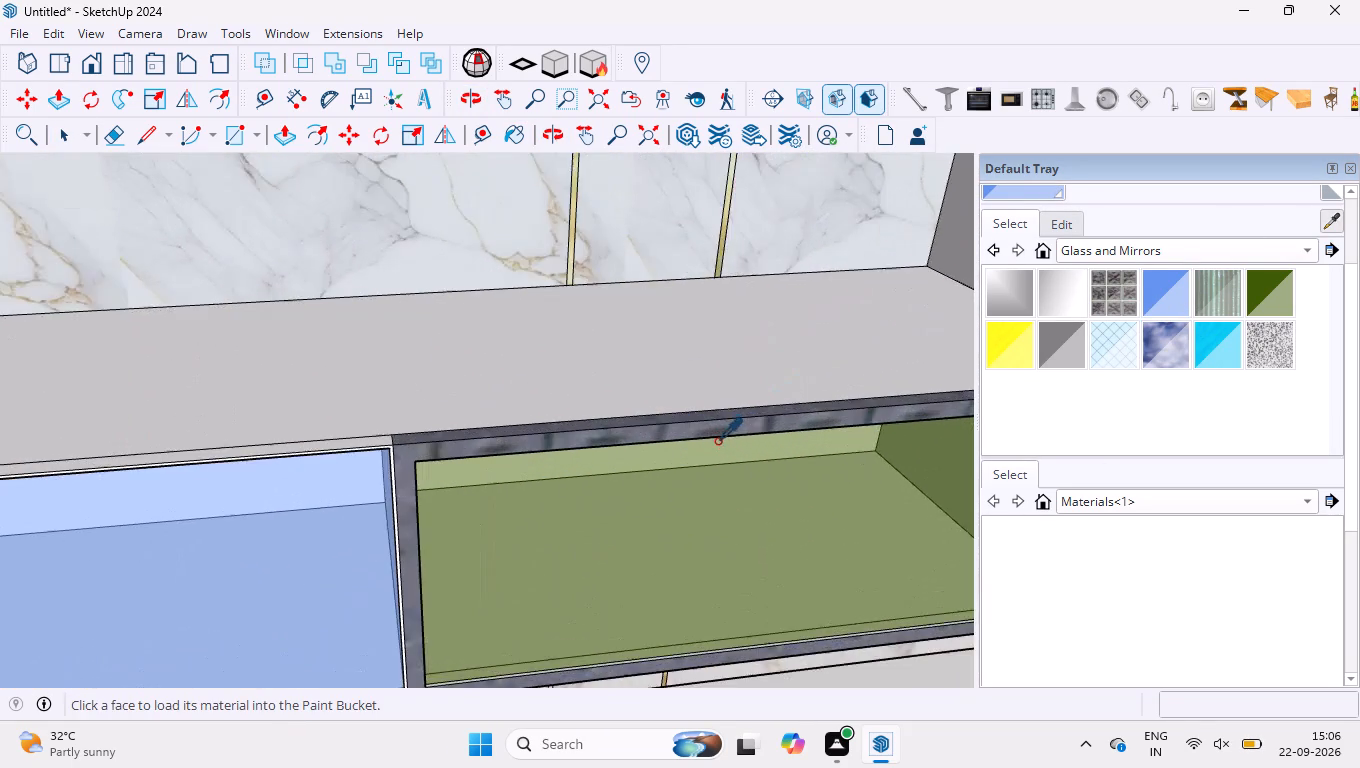
scroll(717, 441, "up", 5)
left_click(668, 439)
scroll(198, 448, "up", 3)
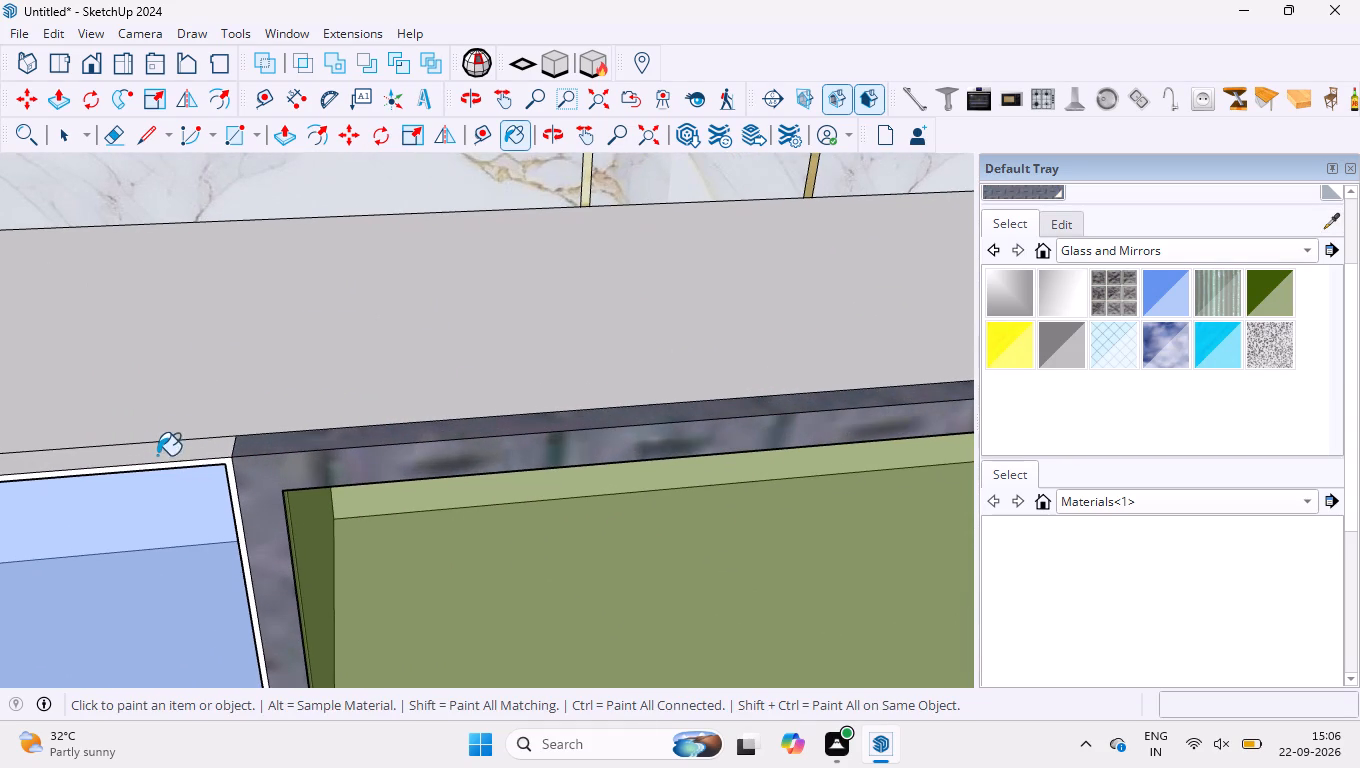
left_click(157, 453)
scroll(188, 464, "up", 8)
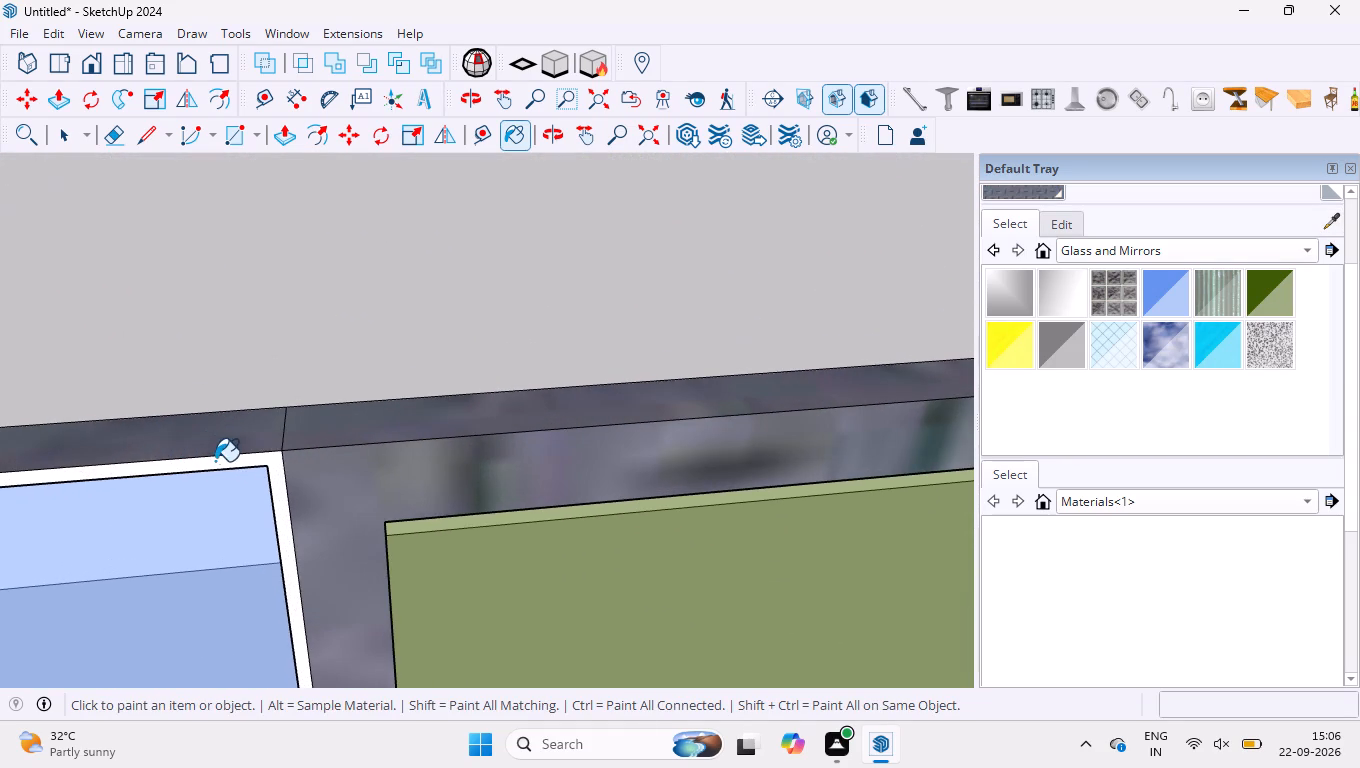
left_click(219, 463)
scroll(238, 469, "down", 20)
scroll(238, 469, "down", 5)
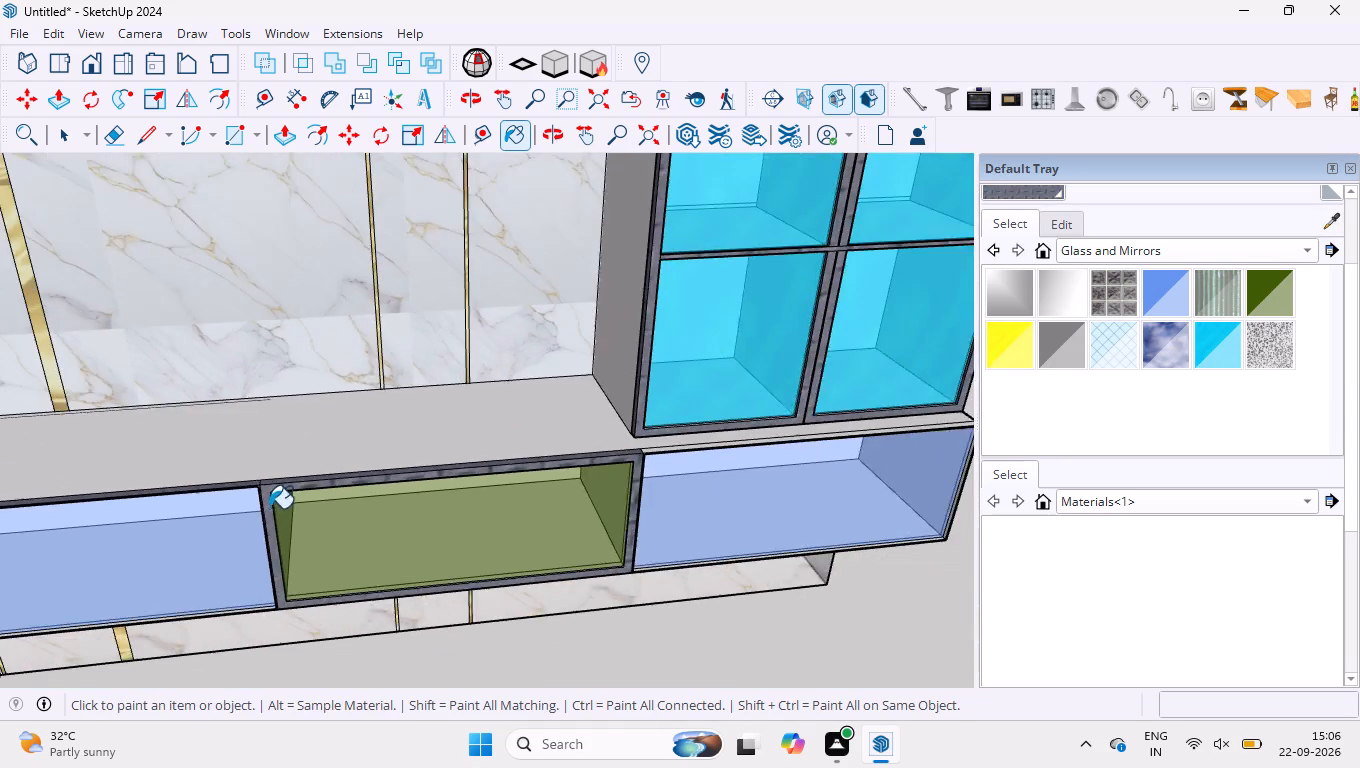
Paint the top edge strip and front frame of the compartment below the display unit with the same dark metal.
scroll(853, 446, "up", 20)
scroll(853, 446, "up", 5)
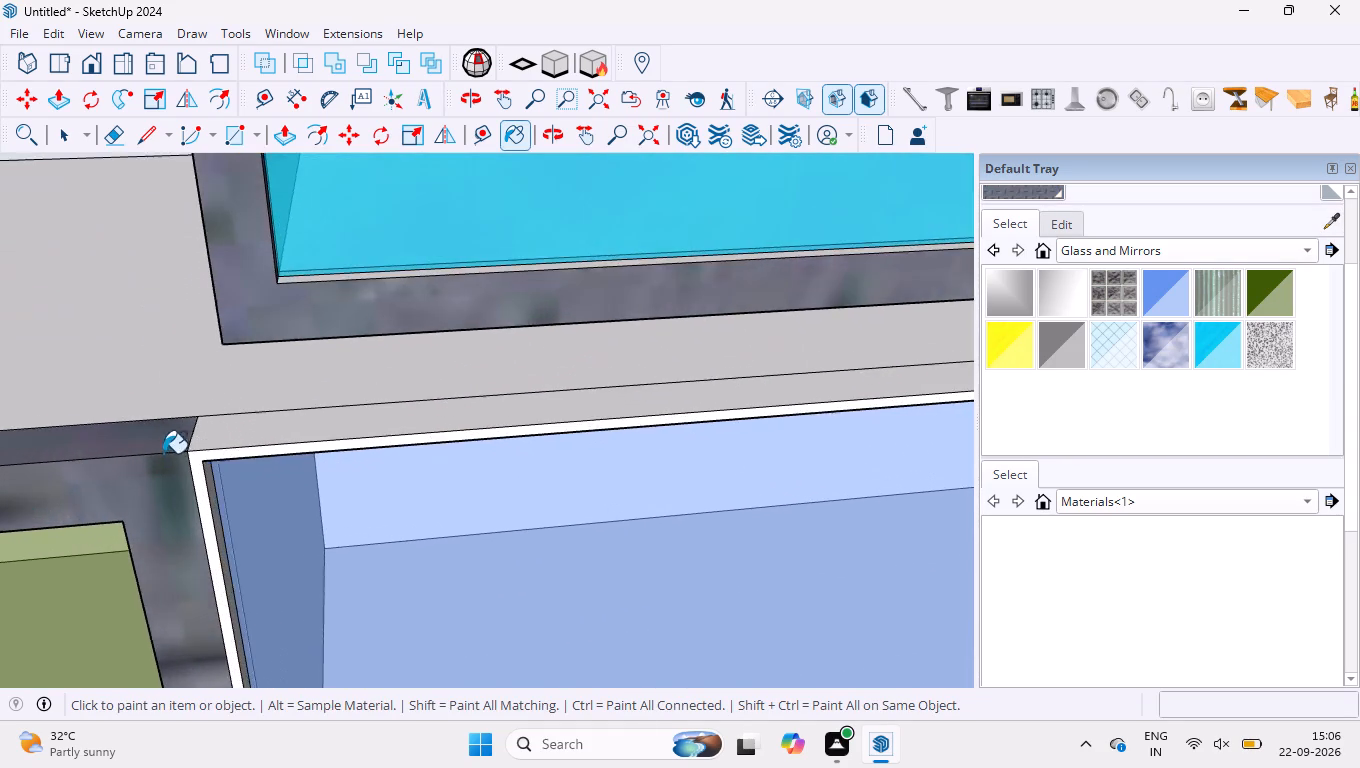
scroll(163, 453, "up", 9)
left_click(225, 439)
left_click(214, 473)
scroll(193, 437, "down", 7)
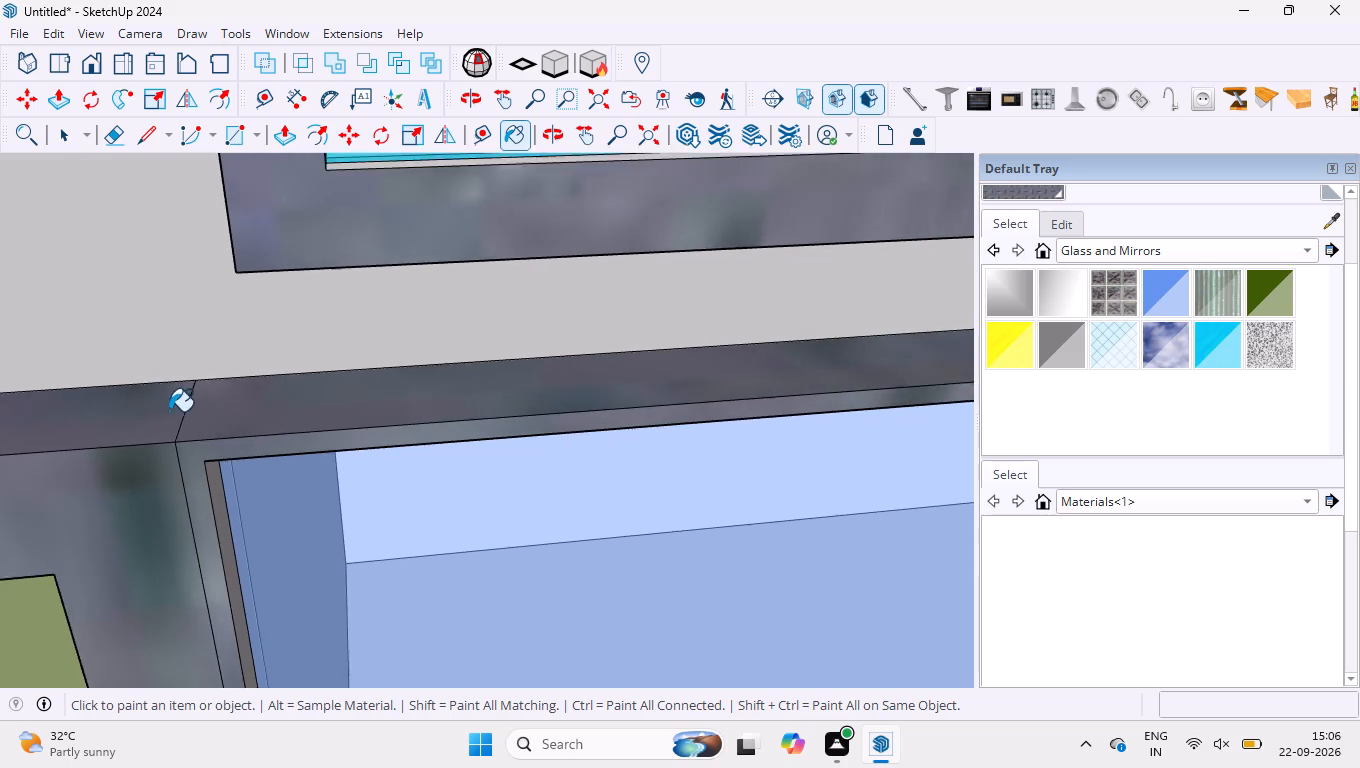
scroll(169, 411, "down", 20)
scroll(169, 411, "down", 3)
scroll(306, 479, "down", 4)
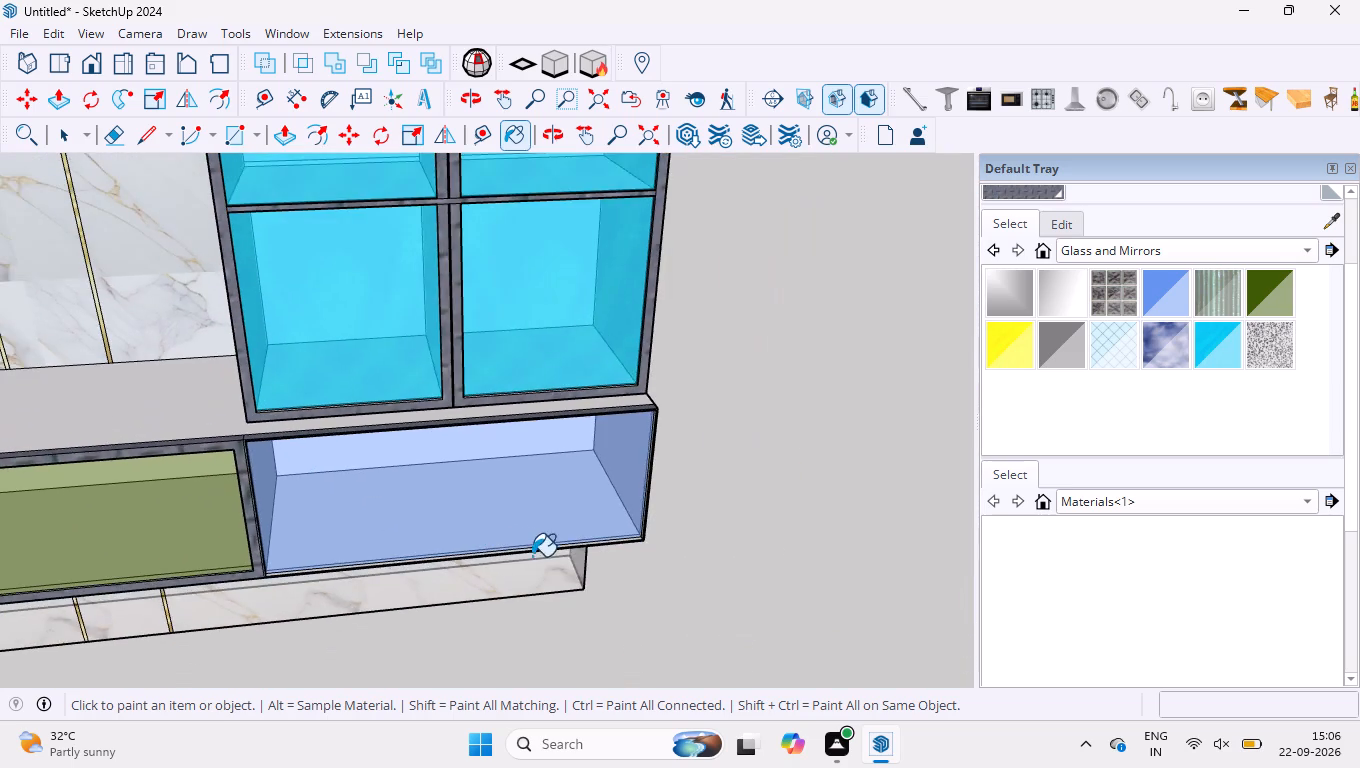
Paint the bottom edge strip and outer side strip of the blue-glass compartment below the display unit with the dark metal.
middle_click_drag(532, 556, 412, 150)
scroll(541, 553, "up", 4)
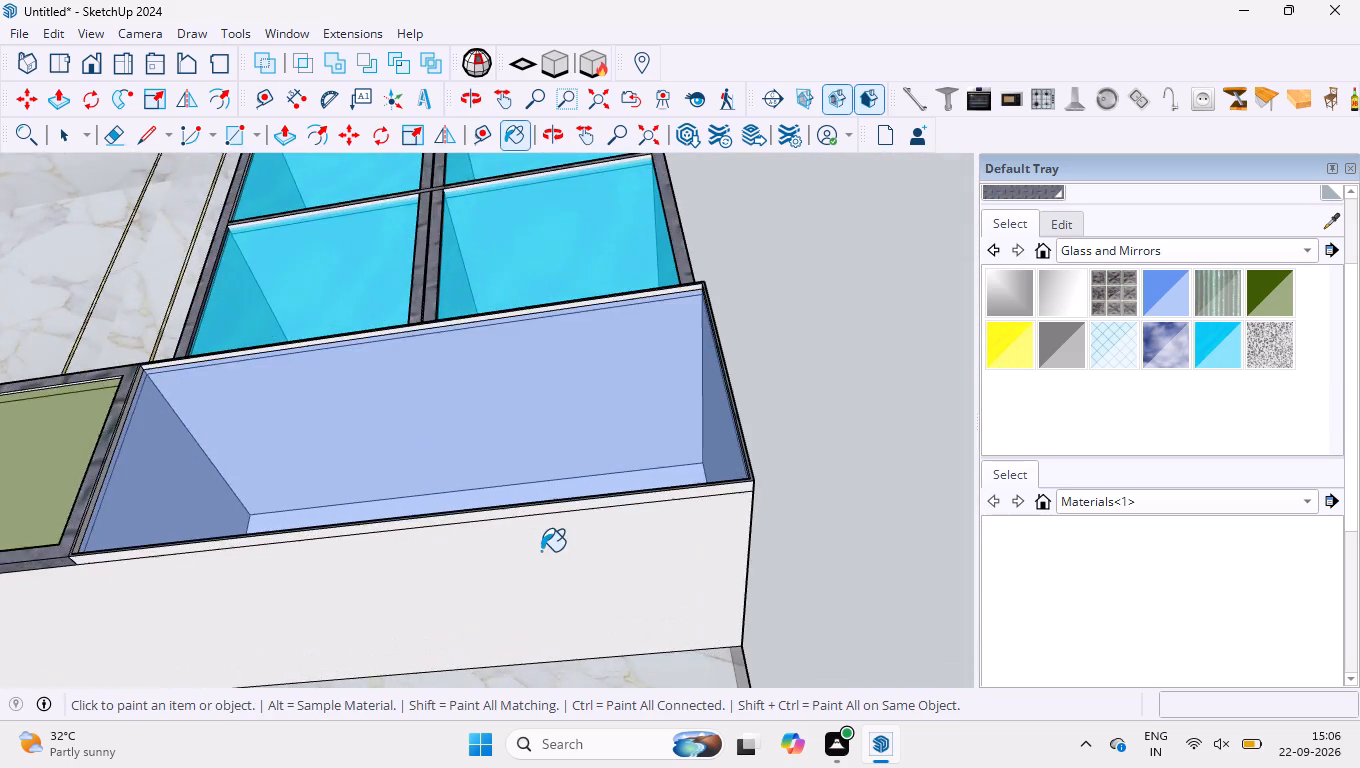
scroll(606, 489, "up", 5)
left_click(635, 514)
scroll(636, 542, "down", 4)
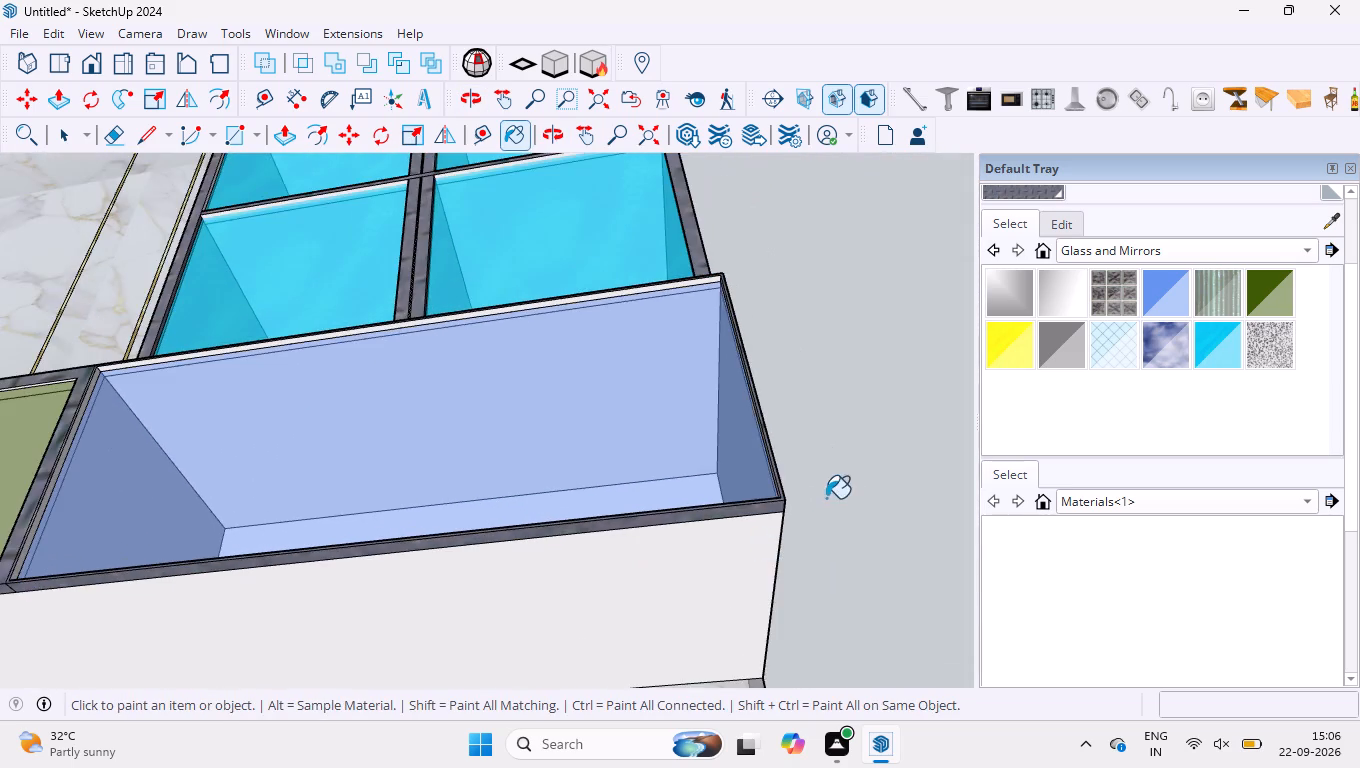
middle_click_drag(826, 498, 440, 546)
left_click(312, 494)
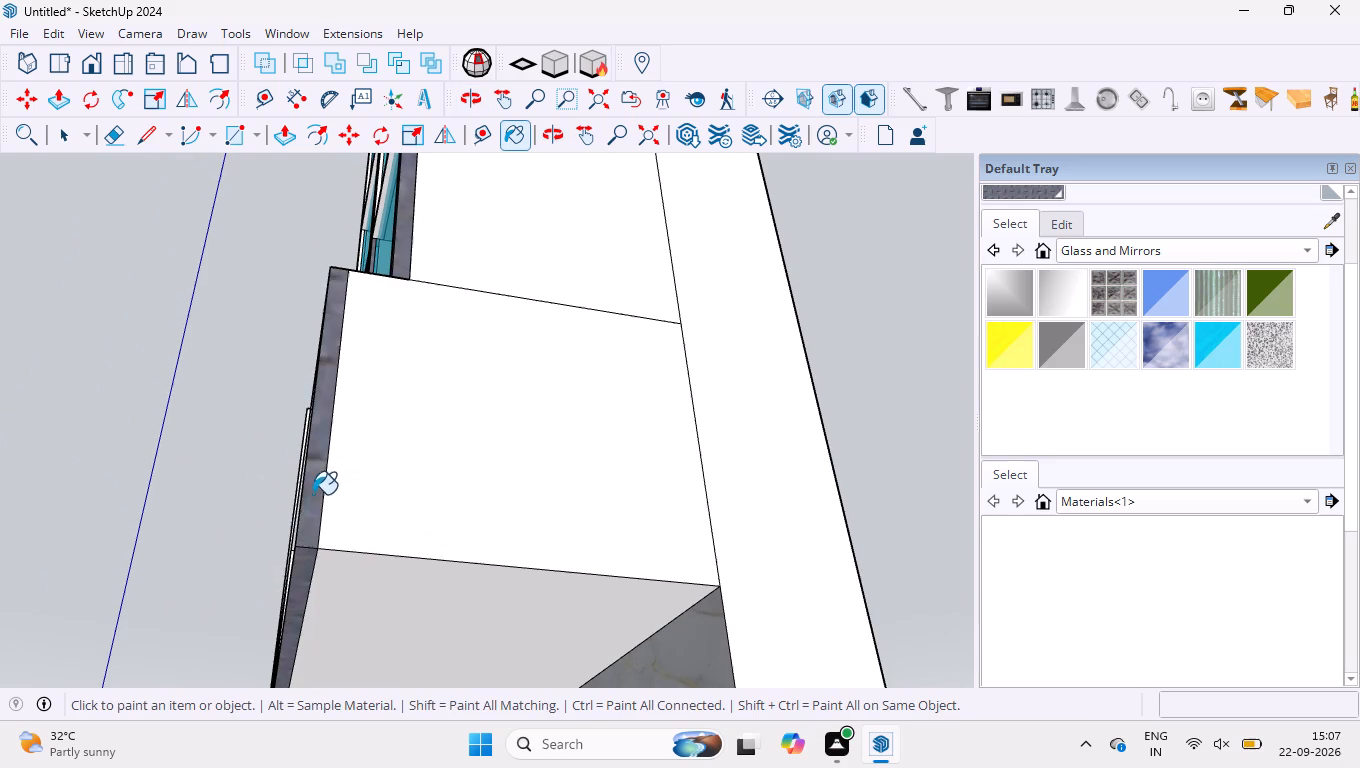
Paint the inner top and inner side edges of the frame around the compartment below the display unit with the dark metal.
scroll(469, 555, "down", 5)
middle_click_drag(261, 456, 401, 488)
scroll(200, 578, "up", 4)
scroll(358, 546, "down", 4)
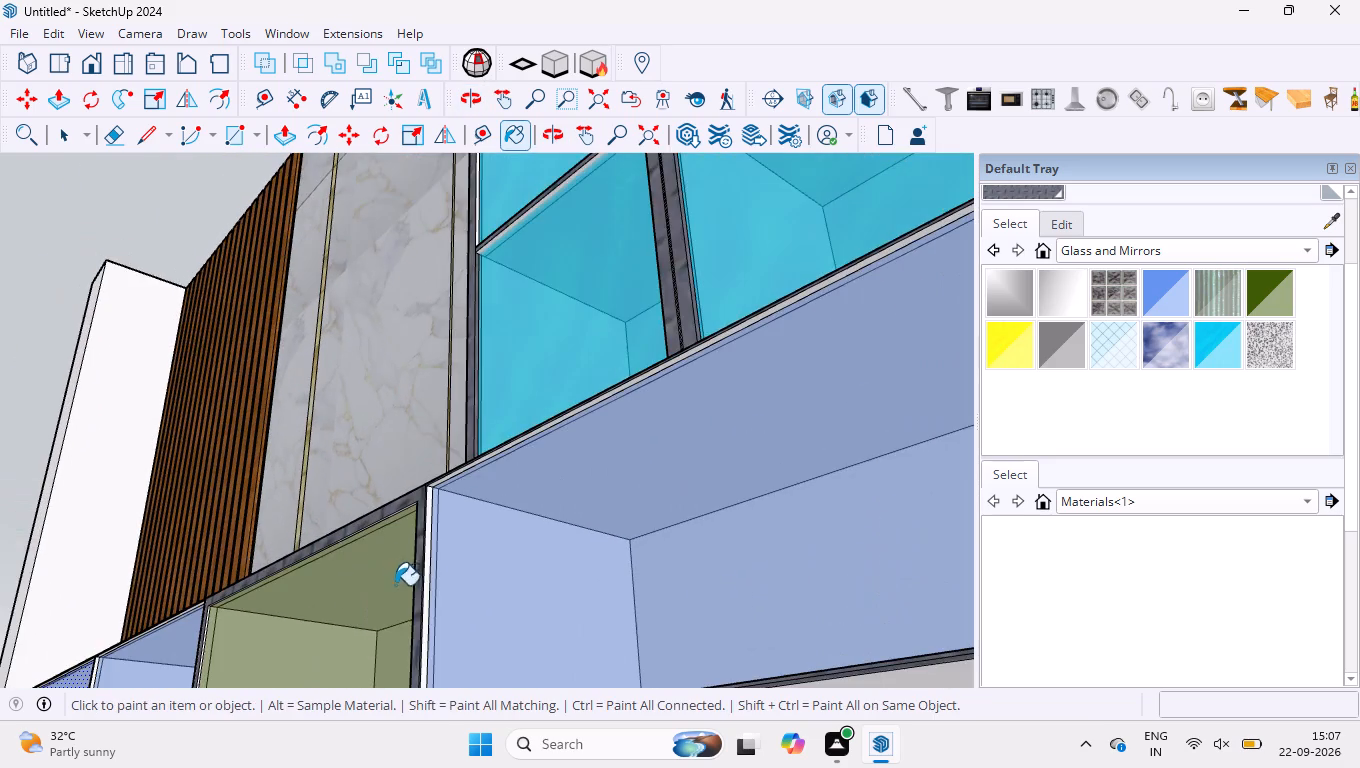
scroll(402, 569, "up", 10)
scroll(449, 384, "up", 12)
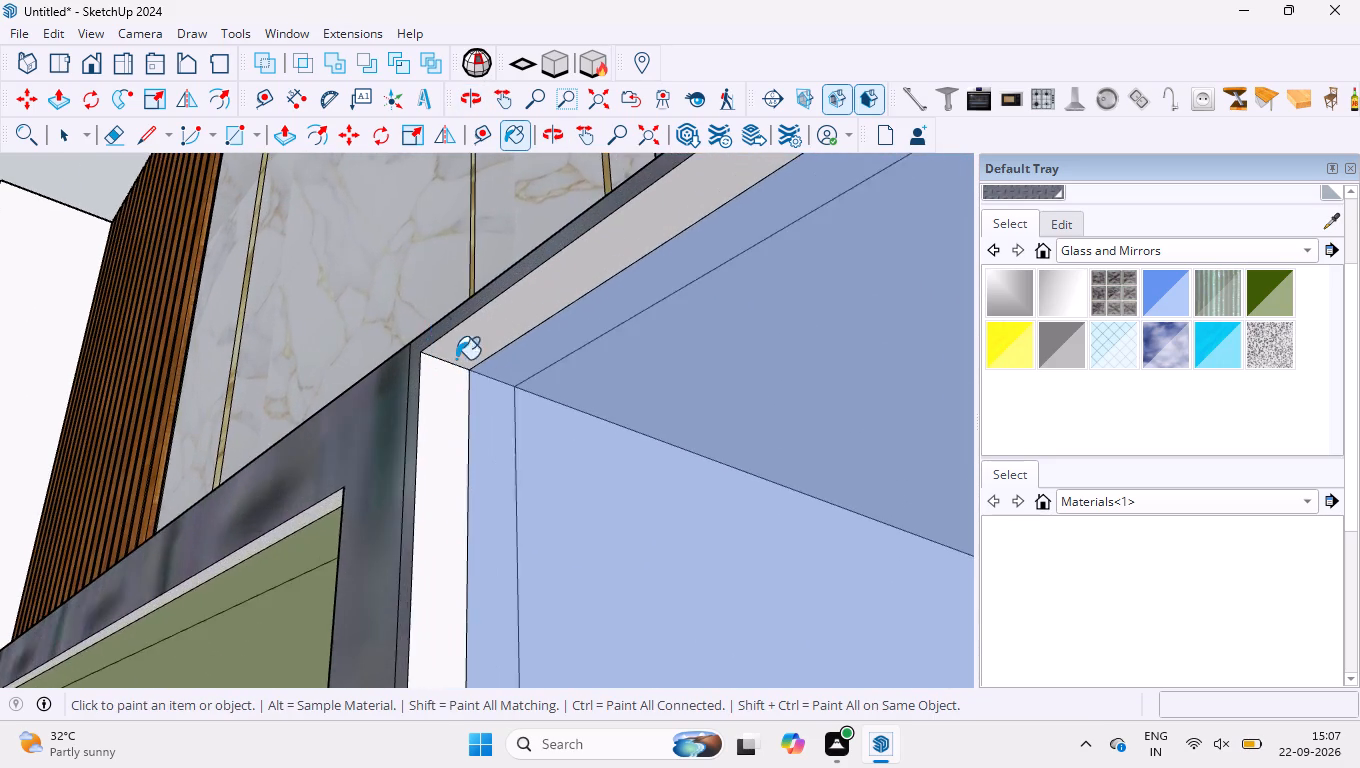
scroll(473, 369, "up", 7)
left_click(463, 350)
left_click(415, 425)
scroll(412, 444, "down", 8)
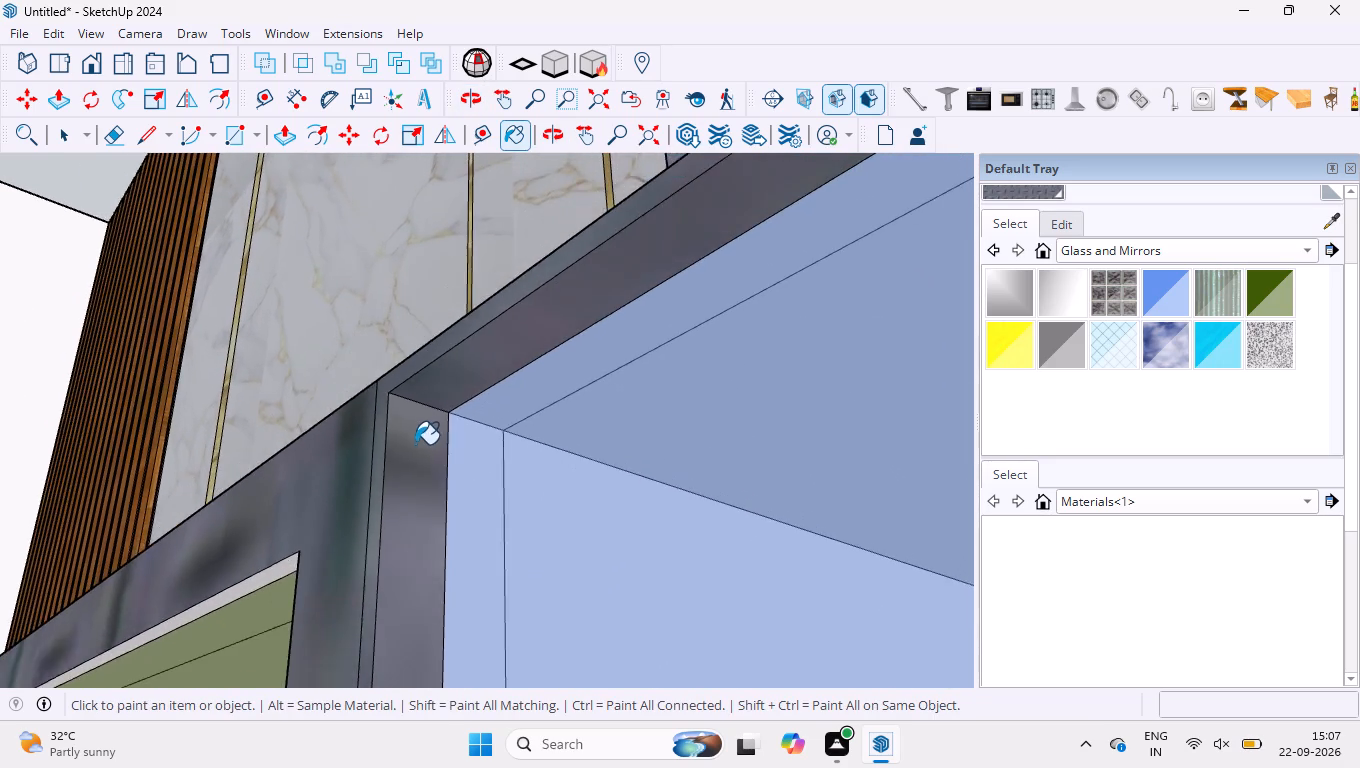
scroll(415, 444, "down", 10)
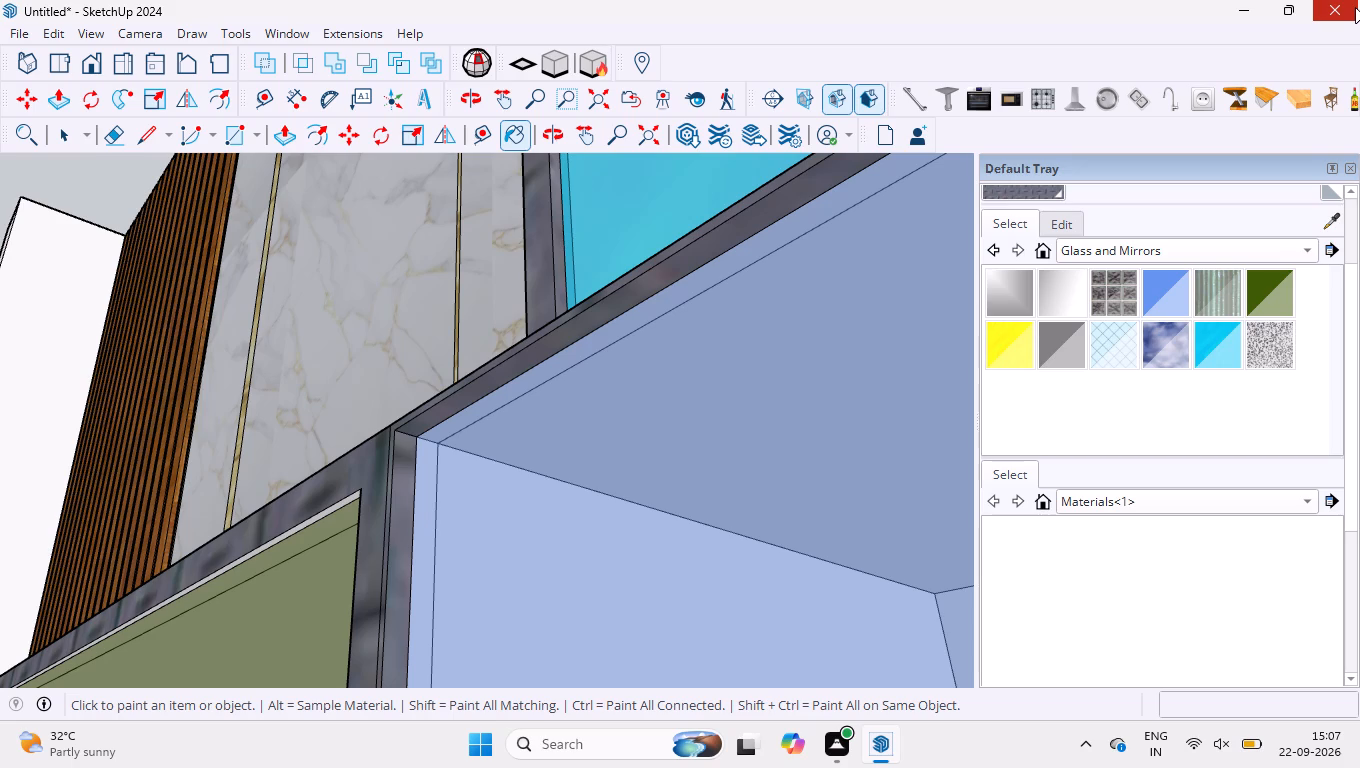
Paint the inner top and far inner side edges of the green-glass compartment's frame with the same dark metal.
scroll(592, 357, "down", 4)
scroll(239, 549, "up", 4)
scroll(335, 521, "up", 4)
scroll(518, 422, "up", 4)
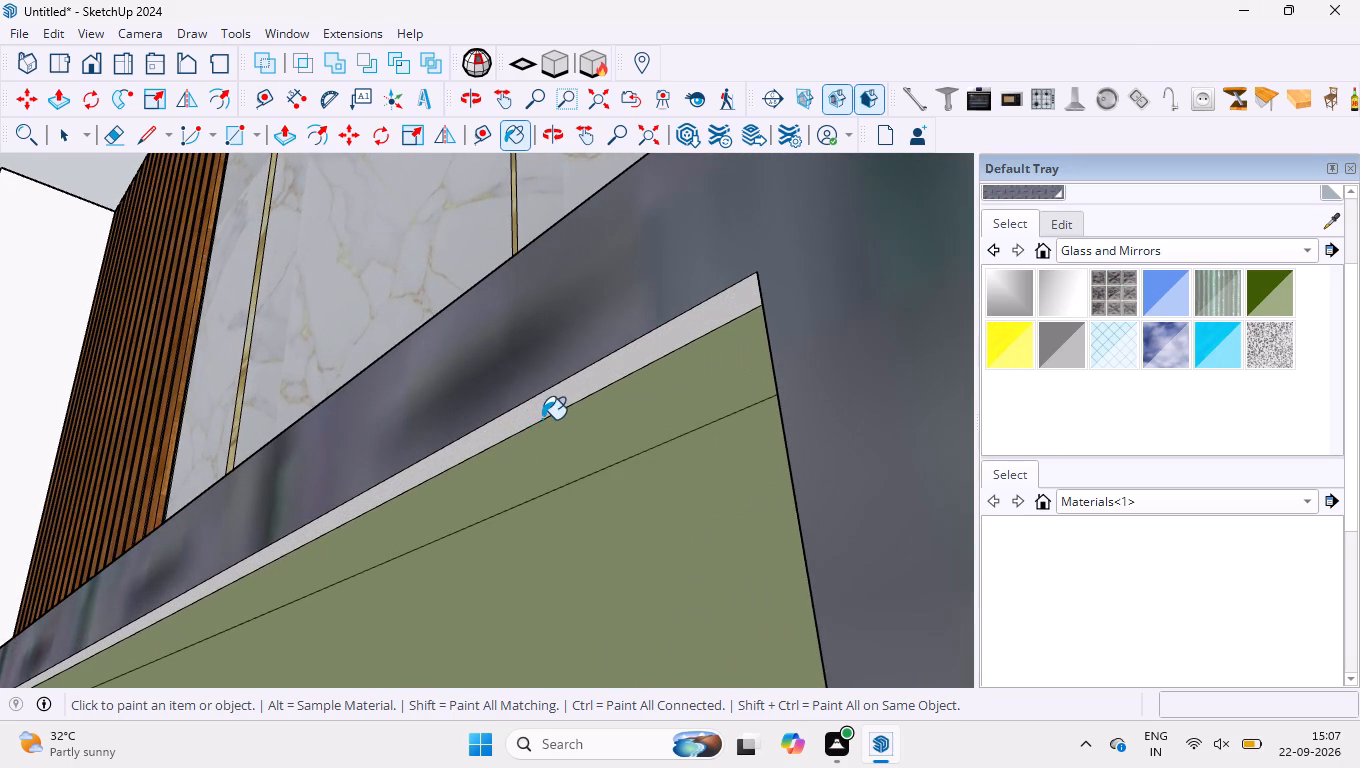
left_click(542, 419)
scroll(588, 391, "up", 6)
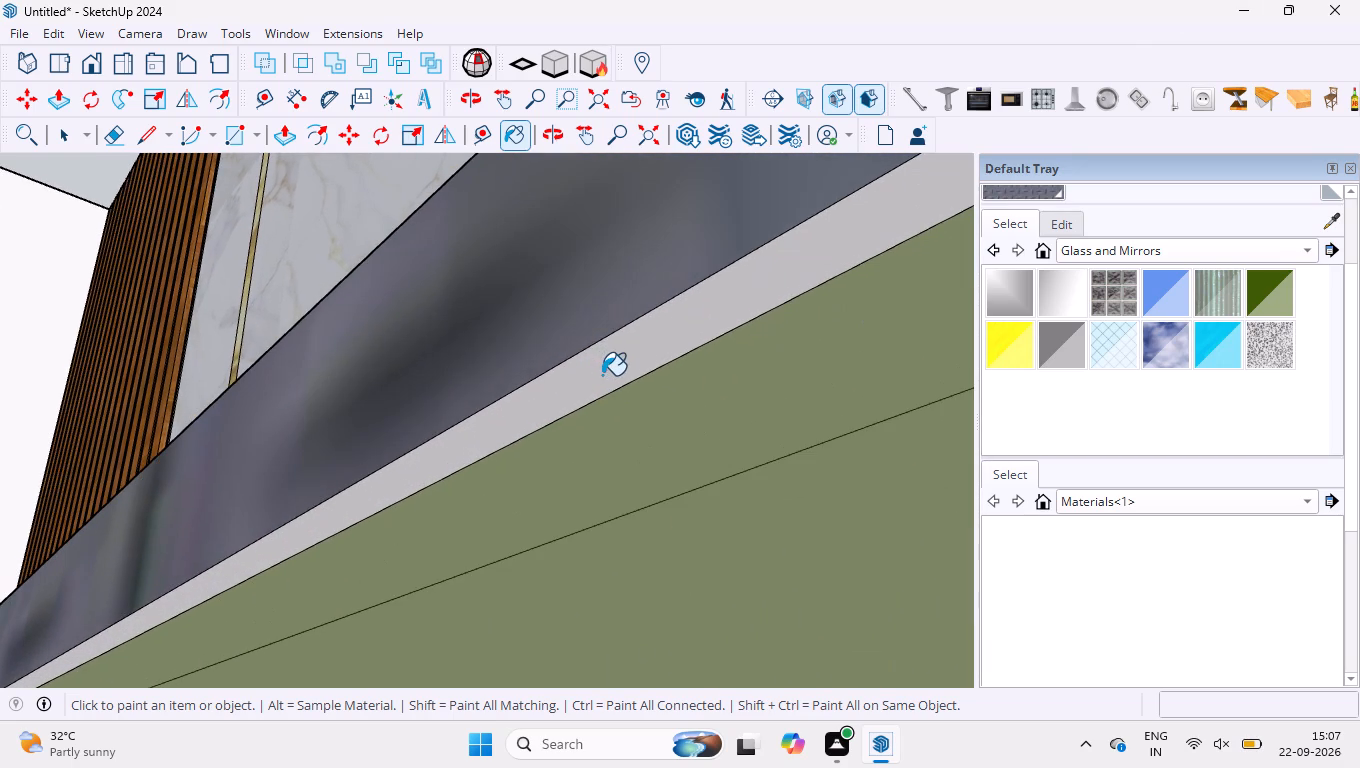
left_click(602, 375)
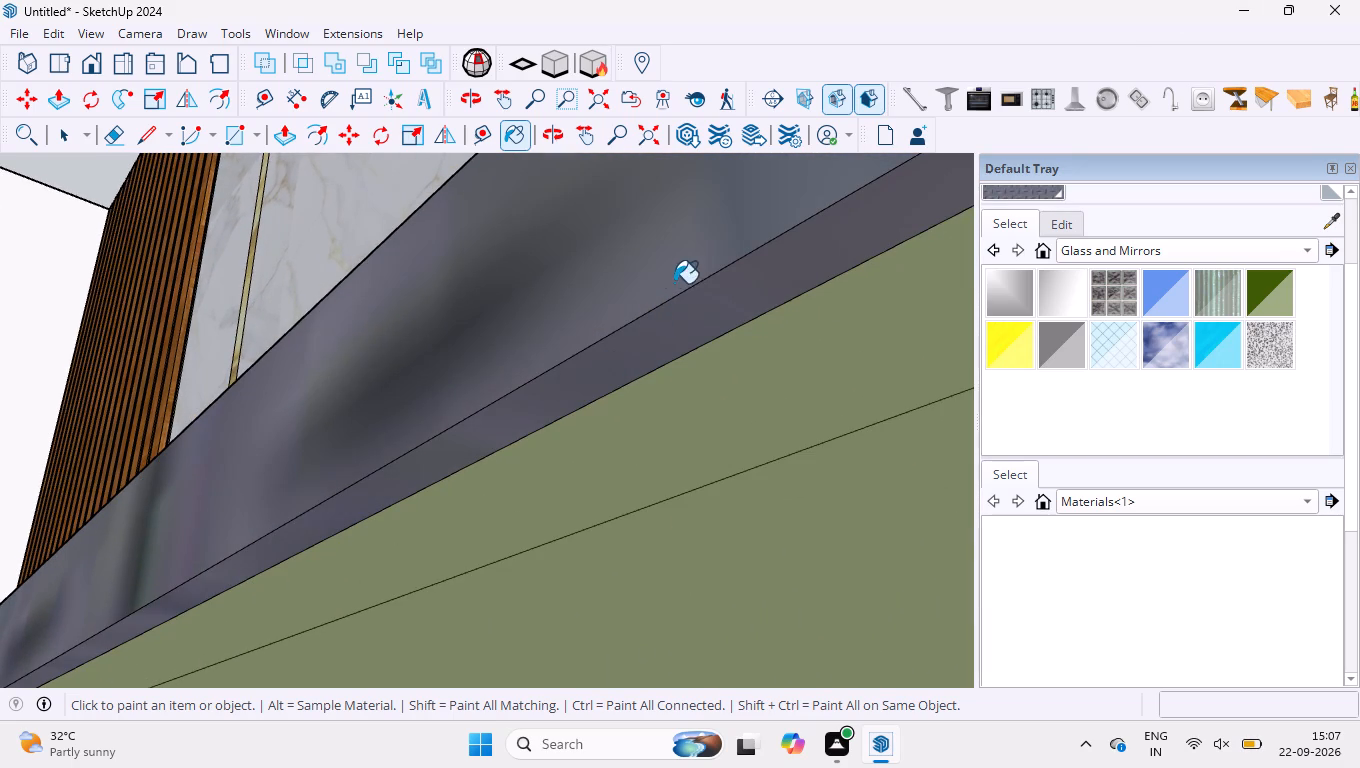
scroll(616, 232, "down", 20)
scroll(616, 232, "down", 4)
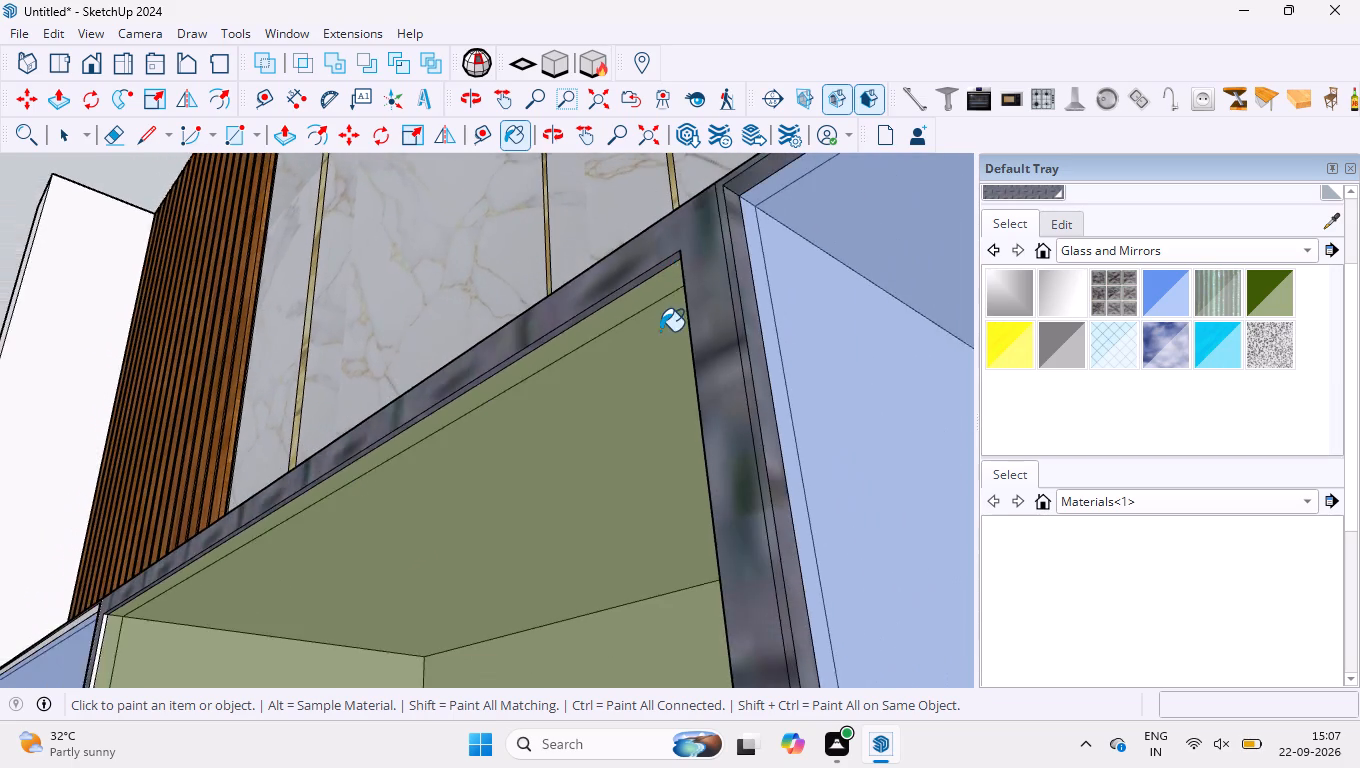
scroll(660, 331, "down", 10)
scroll(281, 586, "up", 10)
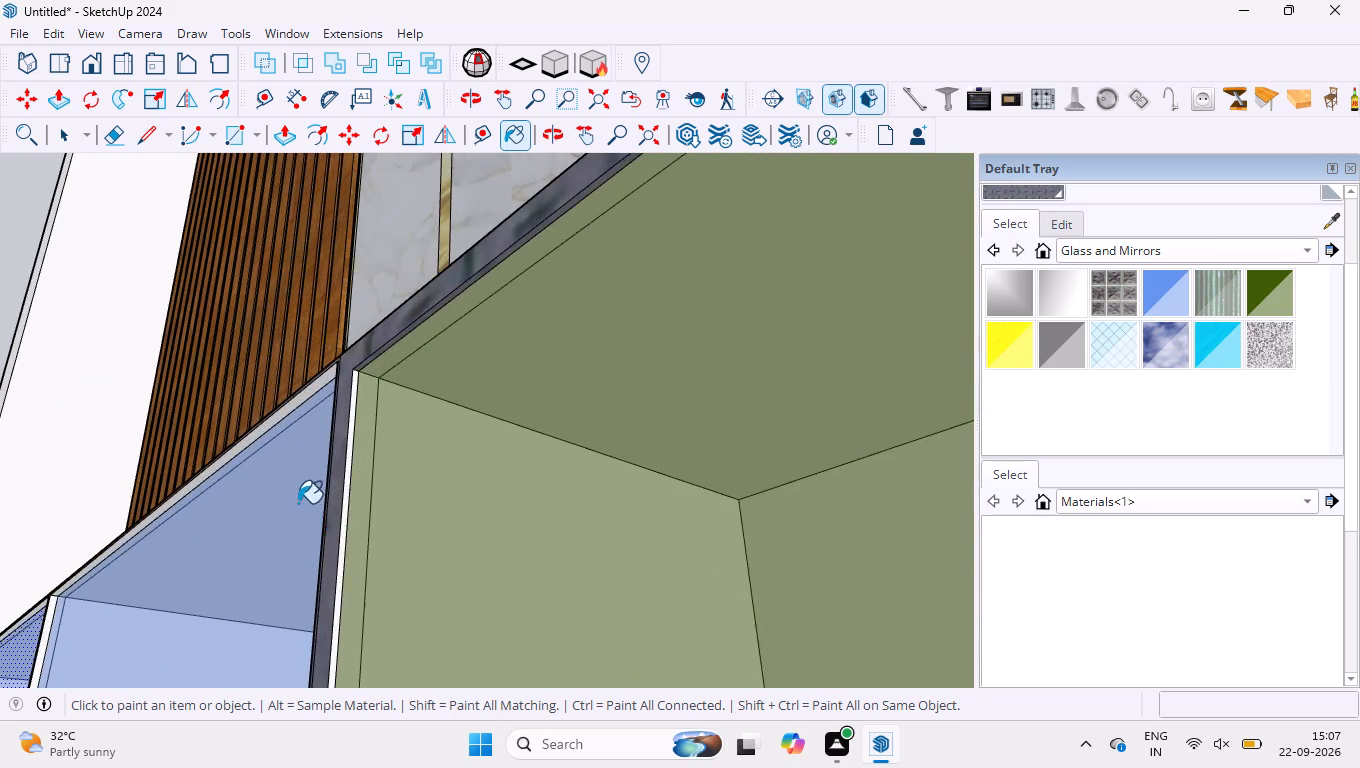
scroll(313, 508, "up", 11)
scroll(393, 499, "up", 6)
left_click(456, 497)
Paint the inner top edge, inner side edge and bottom strip of the blue-glass compartment beside the green one in dark metal.
scroll(456, 478, "down", 5)
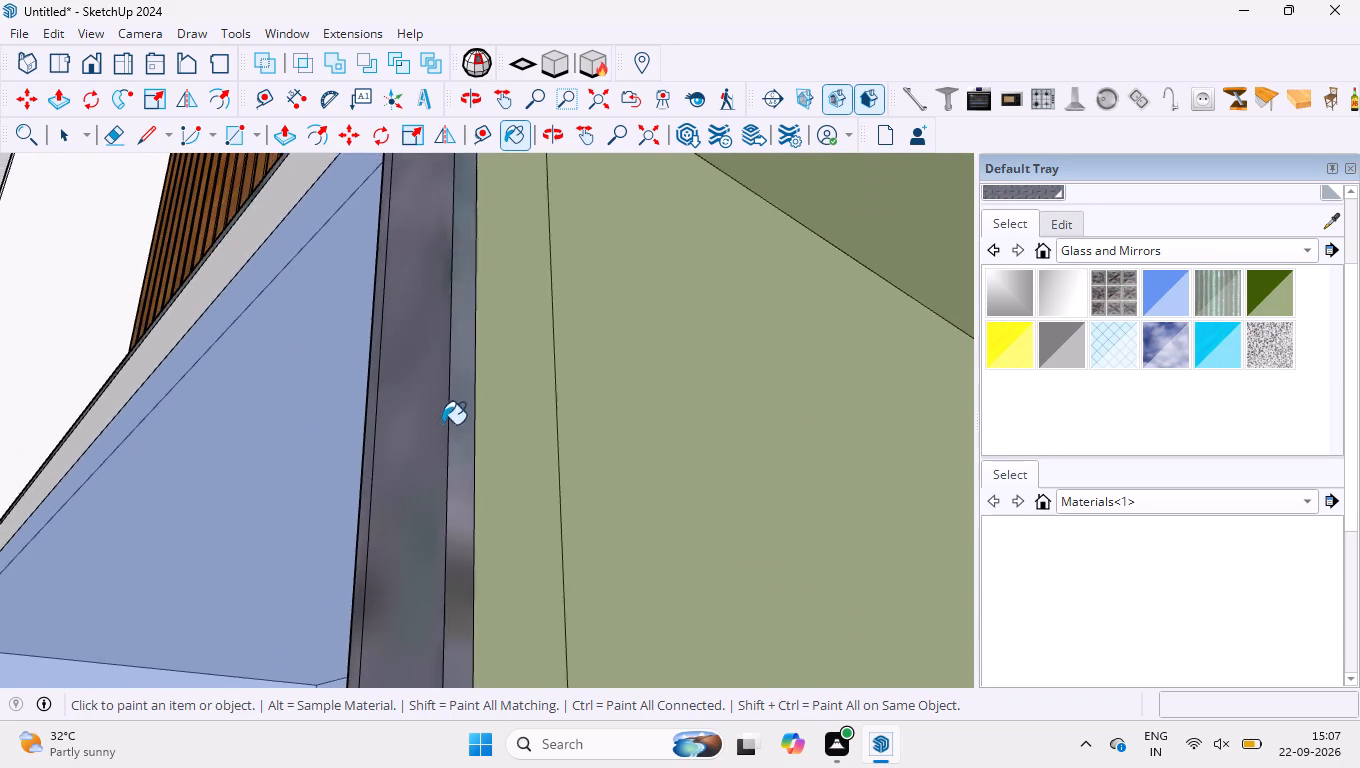
scroll(440, 407, "down", 16)
scroll(359, 332, "up", 4)
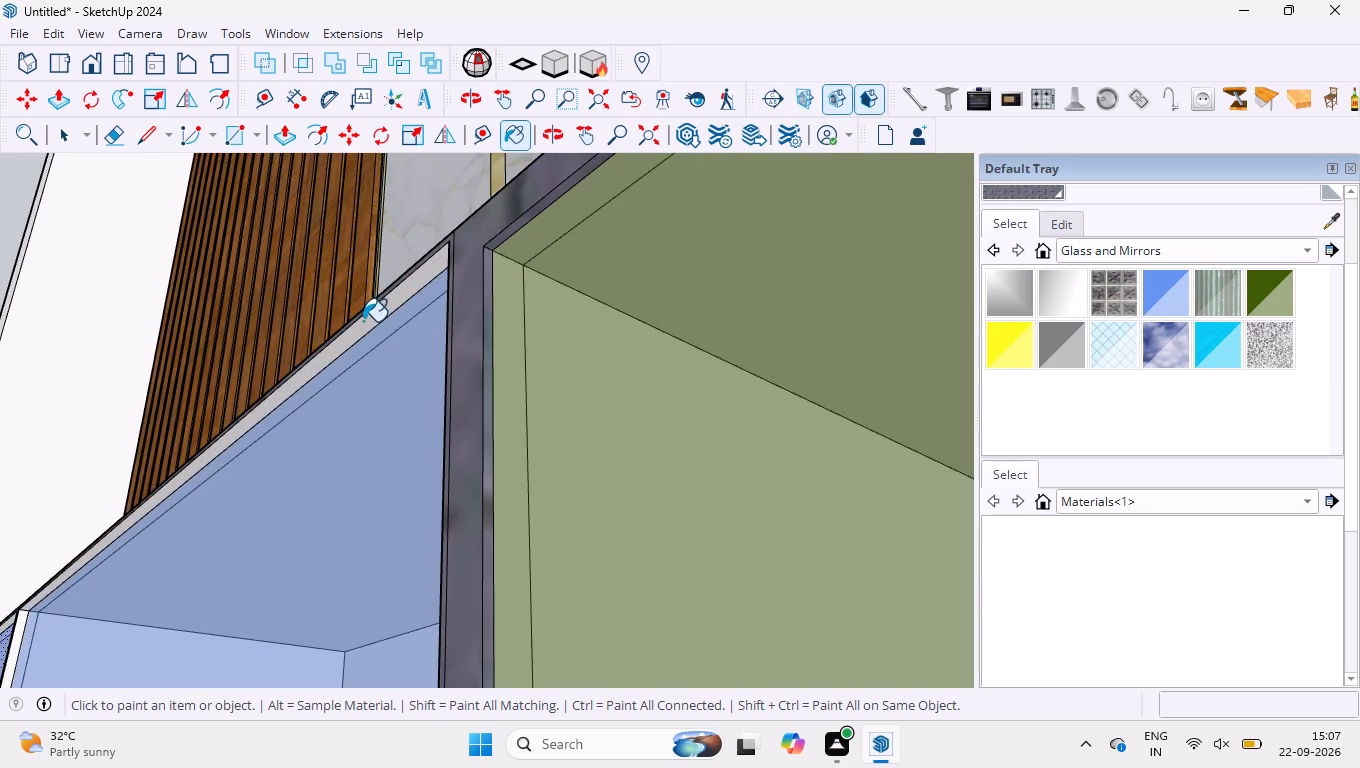
left_click(363, 325)
scroll(400, 336, "down", 14)
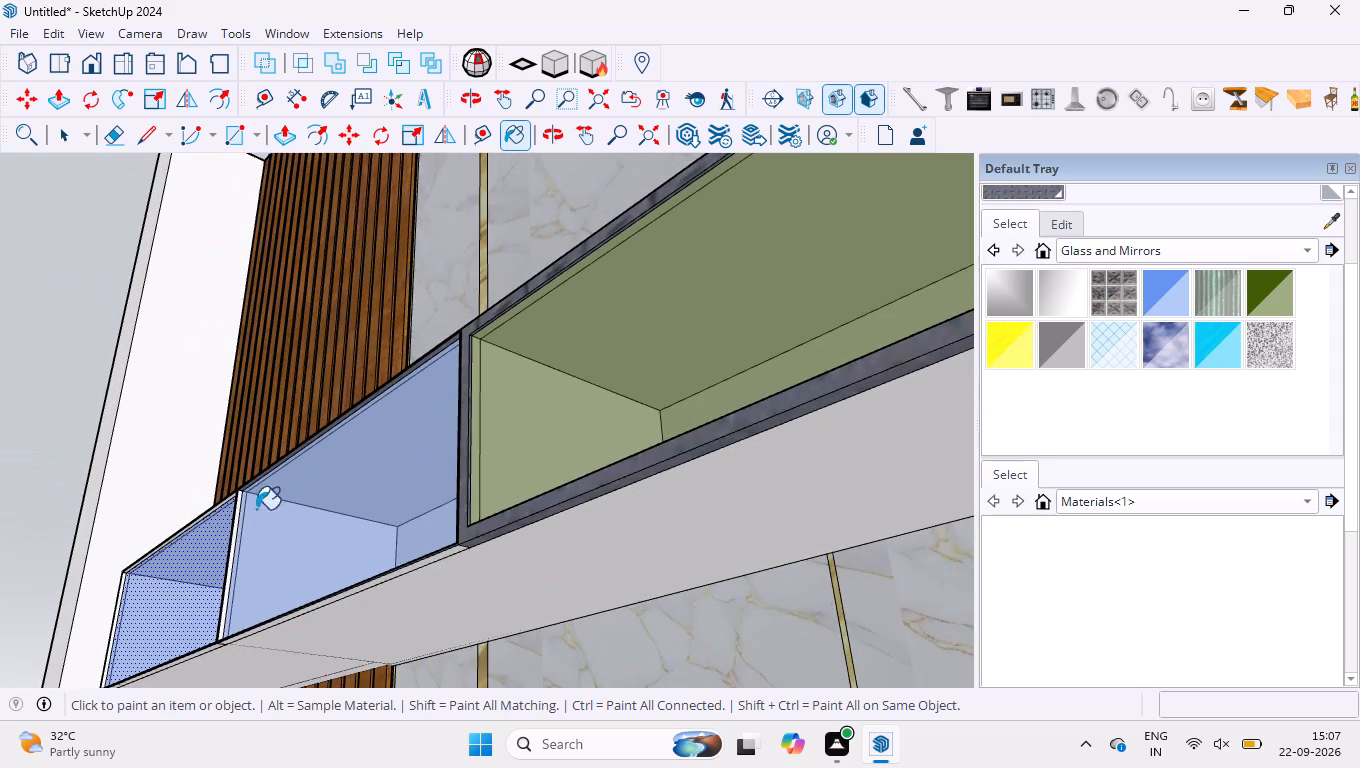
scroll(212, 544, "up", 7)
left_click(234, 536)
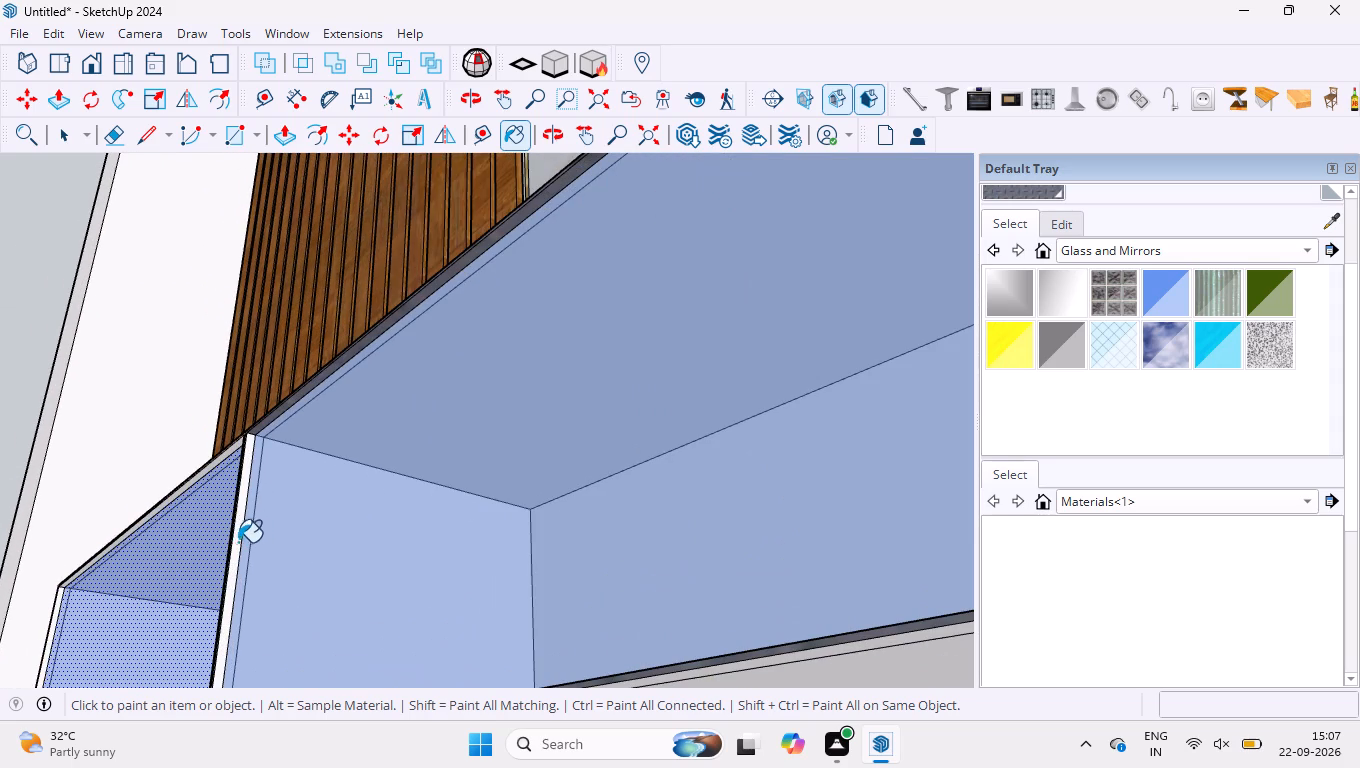
left_click(236, 544)
scroll(287, 476, "down", 6)
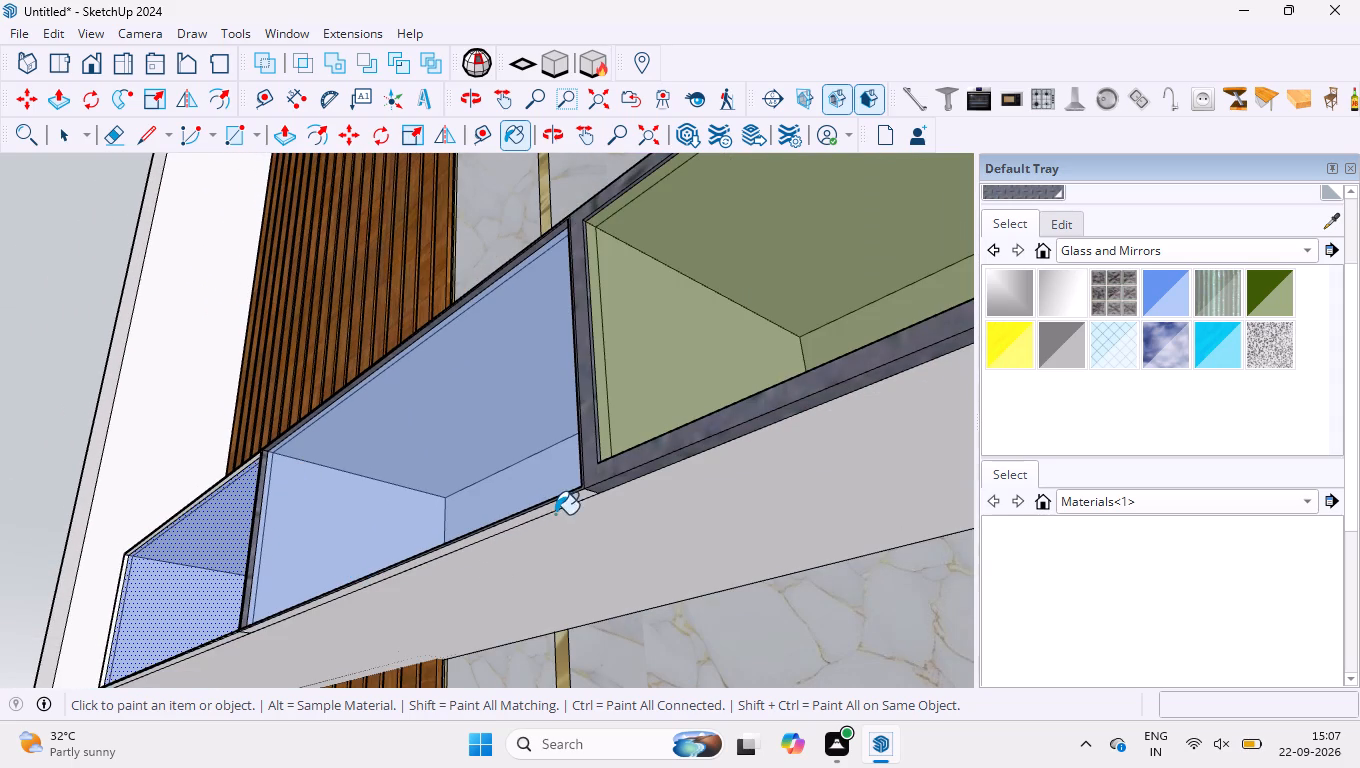
left_click(560, 509)
scroll(560, 508, "up", 11)
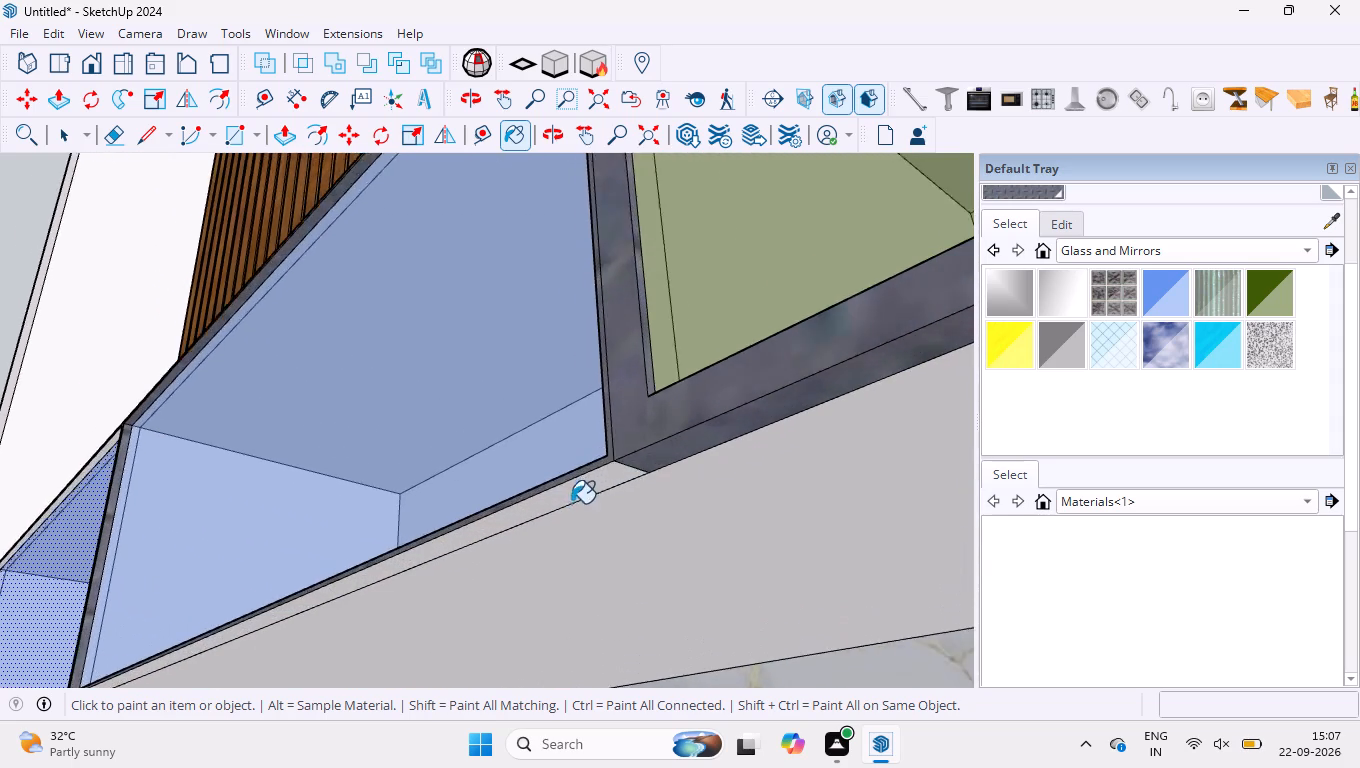
scroll(571, 503, "up", 1)
left_click(576, 491)
Paint the lower inner edge and bottom front rim of the end compartment over the wood slats with the dark metal.
scroll(580, 493, "down", 9)
middle_click_drag(539, 458, 610, 630)
scroll(562, 504, "down", 1)
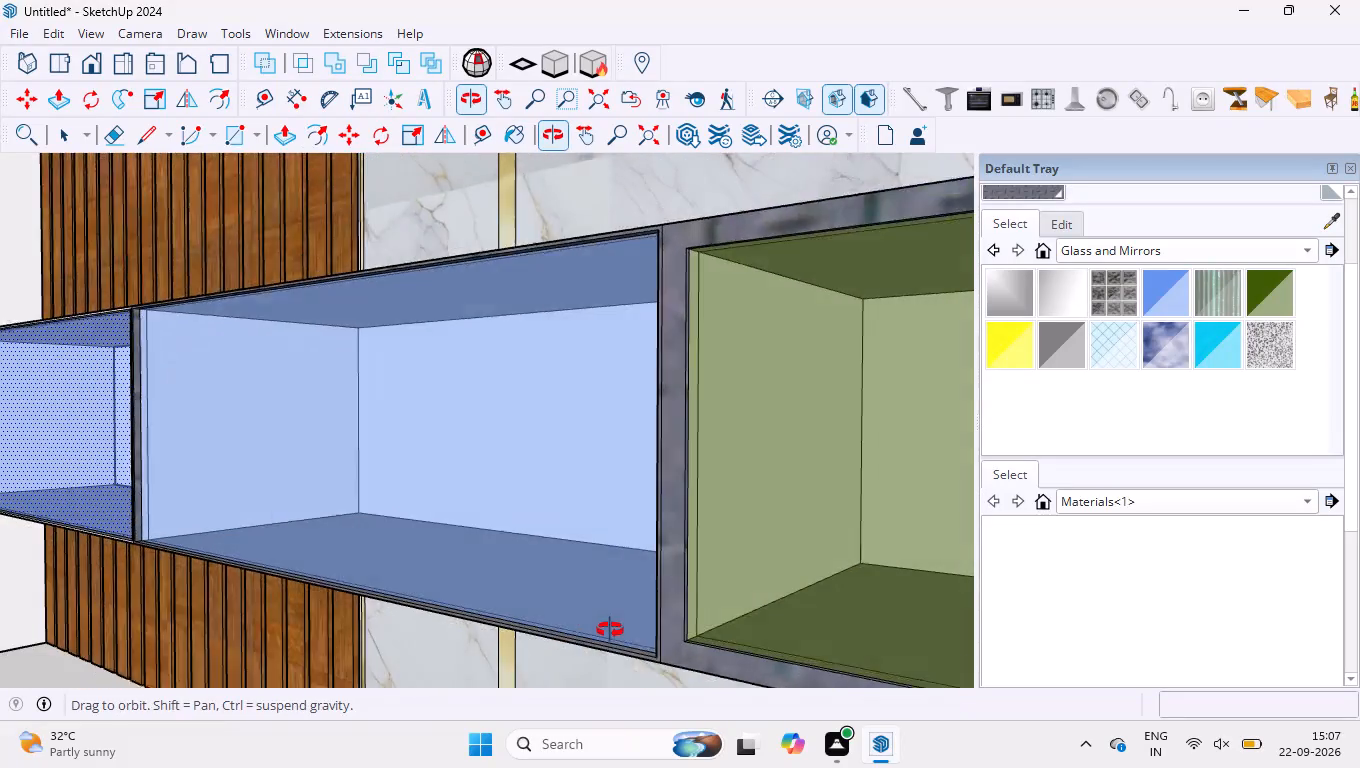
middle_click_drag(610, 630, 610, 657)
scroll(580, 513, "down", 12)
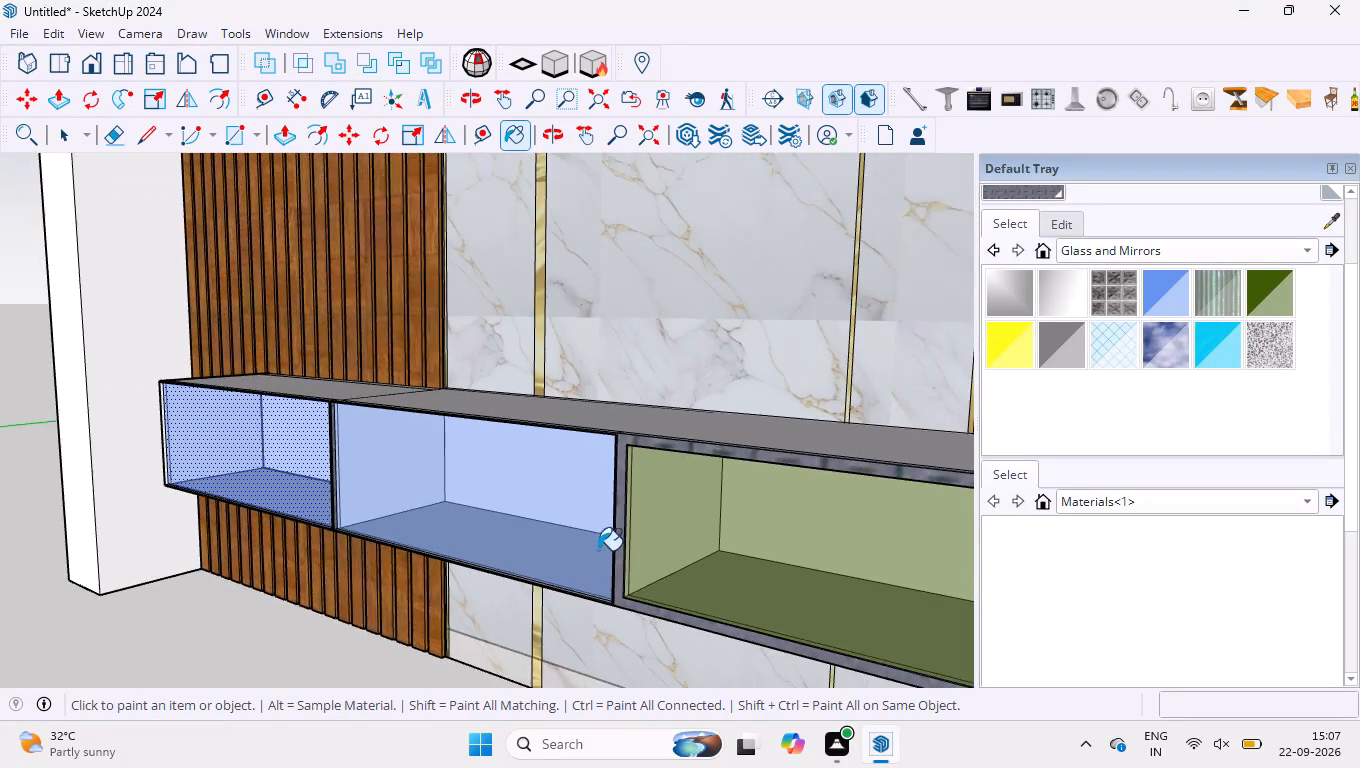
scroll(598, 550, "down", 4)
middle_click_drag(601, 585, 771, 607)
scroll(356, 528, "up", 9)
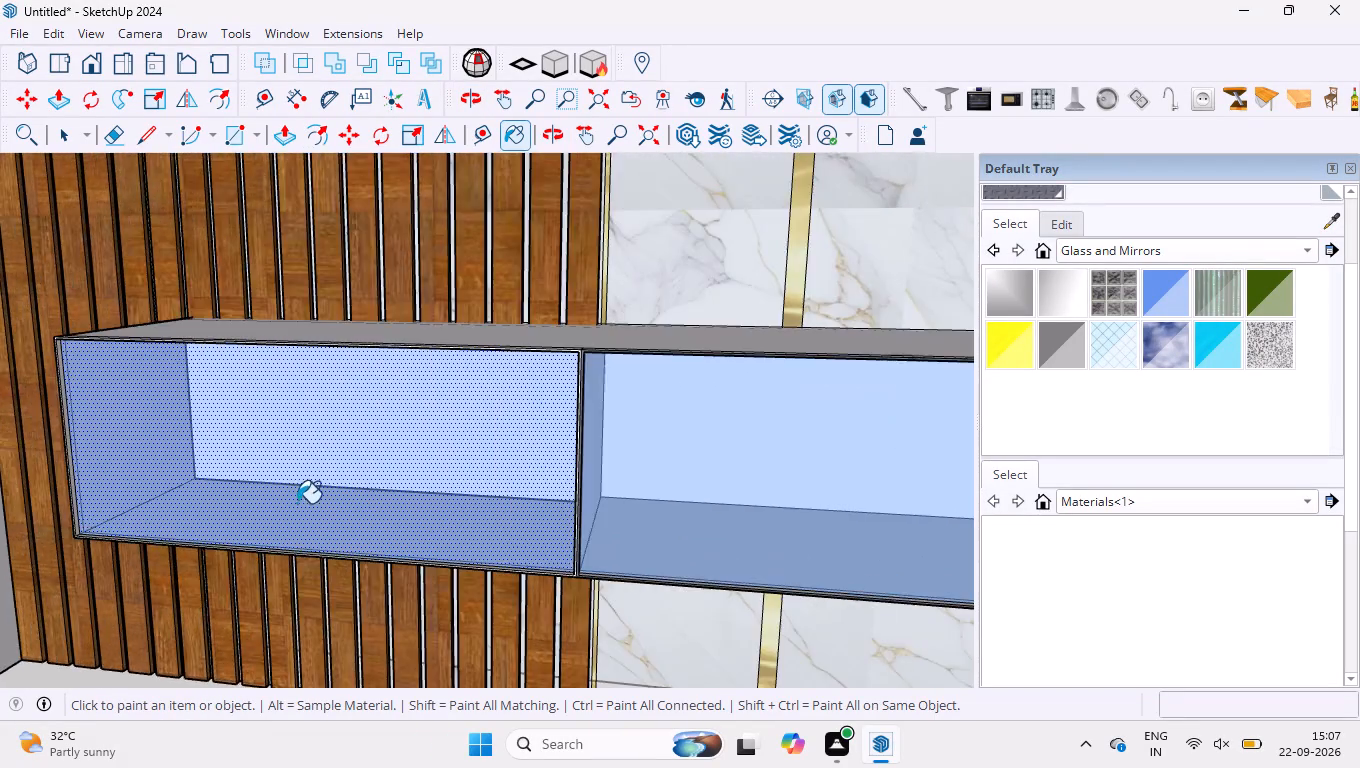
scroll(297, 503, "up", 17)
scroll(334, 516, "down", 5)
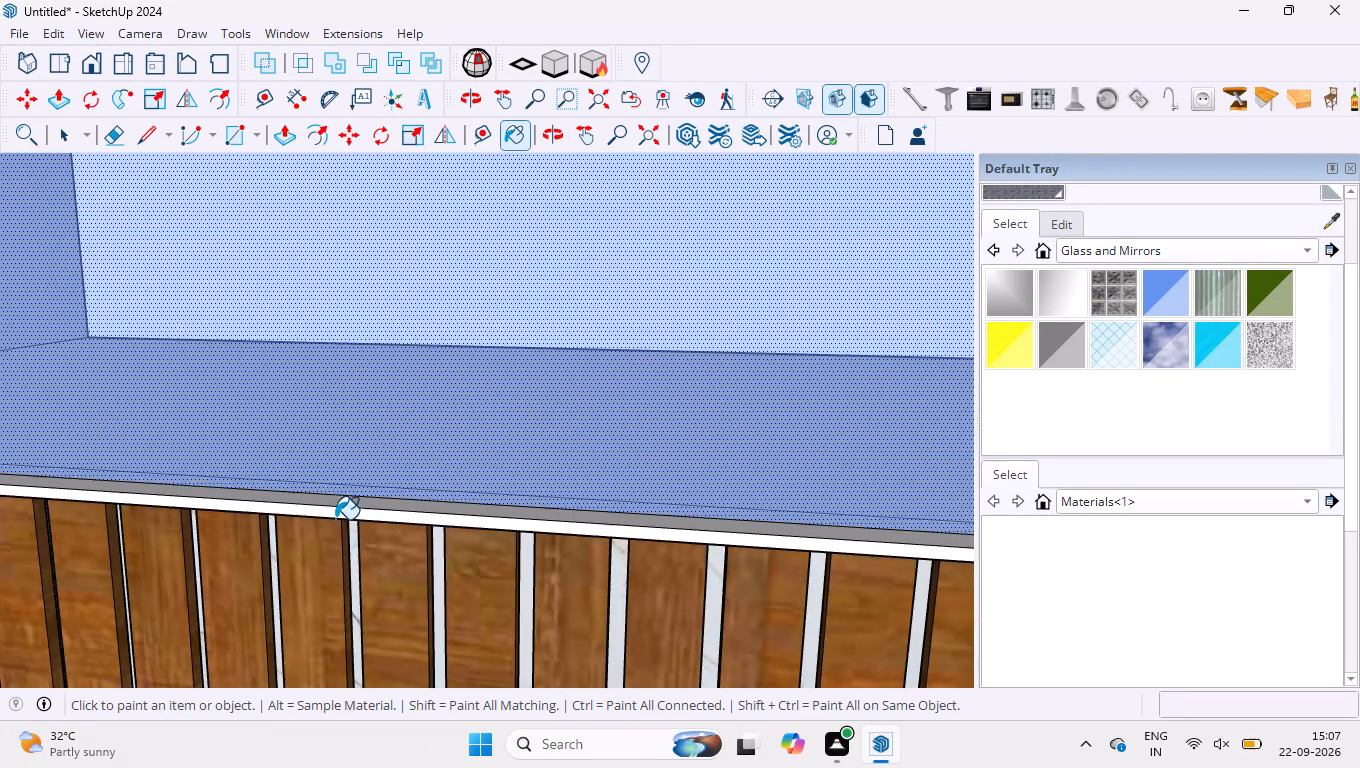
scroll(332, 511, "up", 9)
left_click(355, 495)
left_click(344, 538)
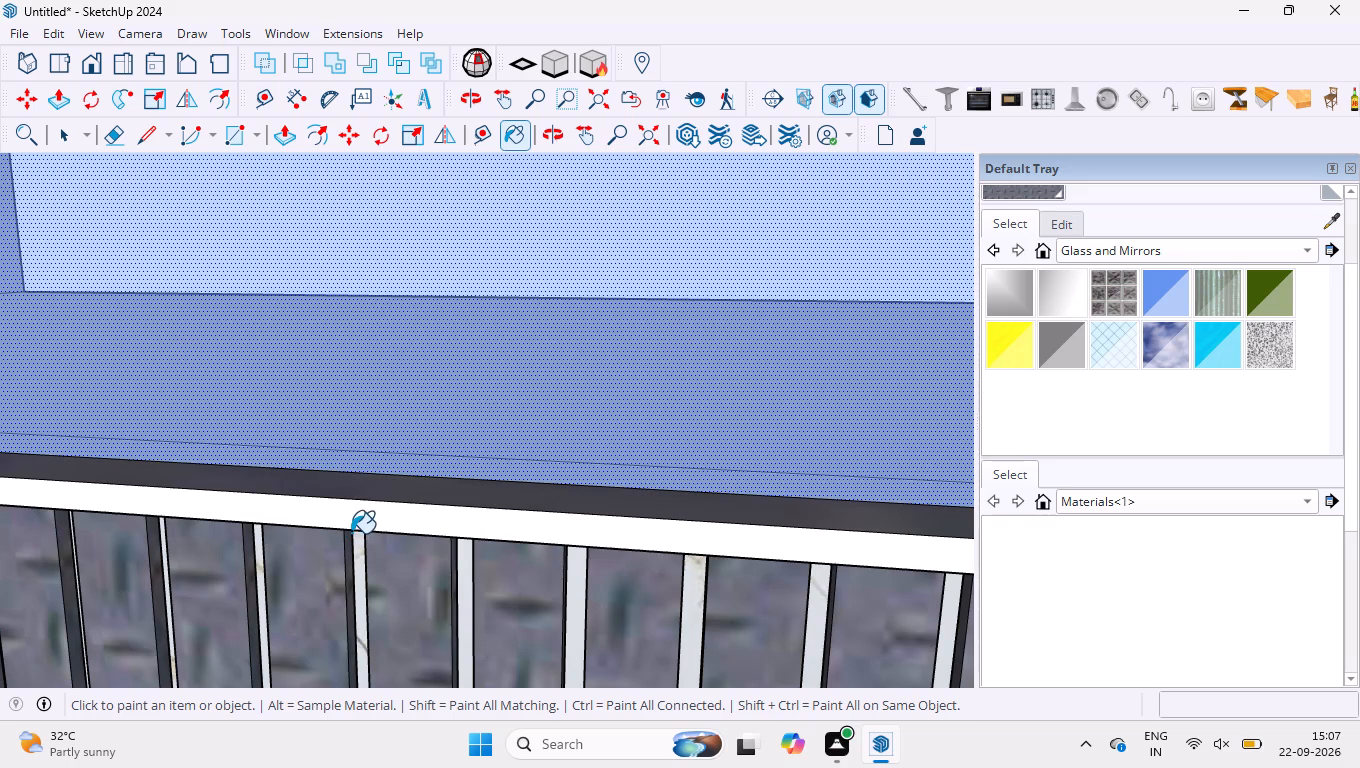
key("ctrl+z")
left_click(364, 523)
Paint the end compartment's two inner side edges and its top edge strip with the dark metal.
scroll(398, 557, "down", 2)
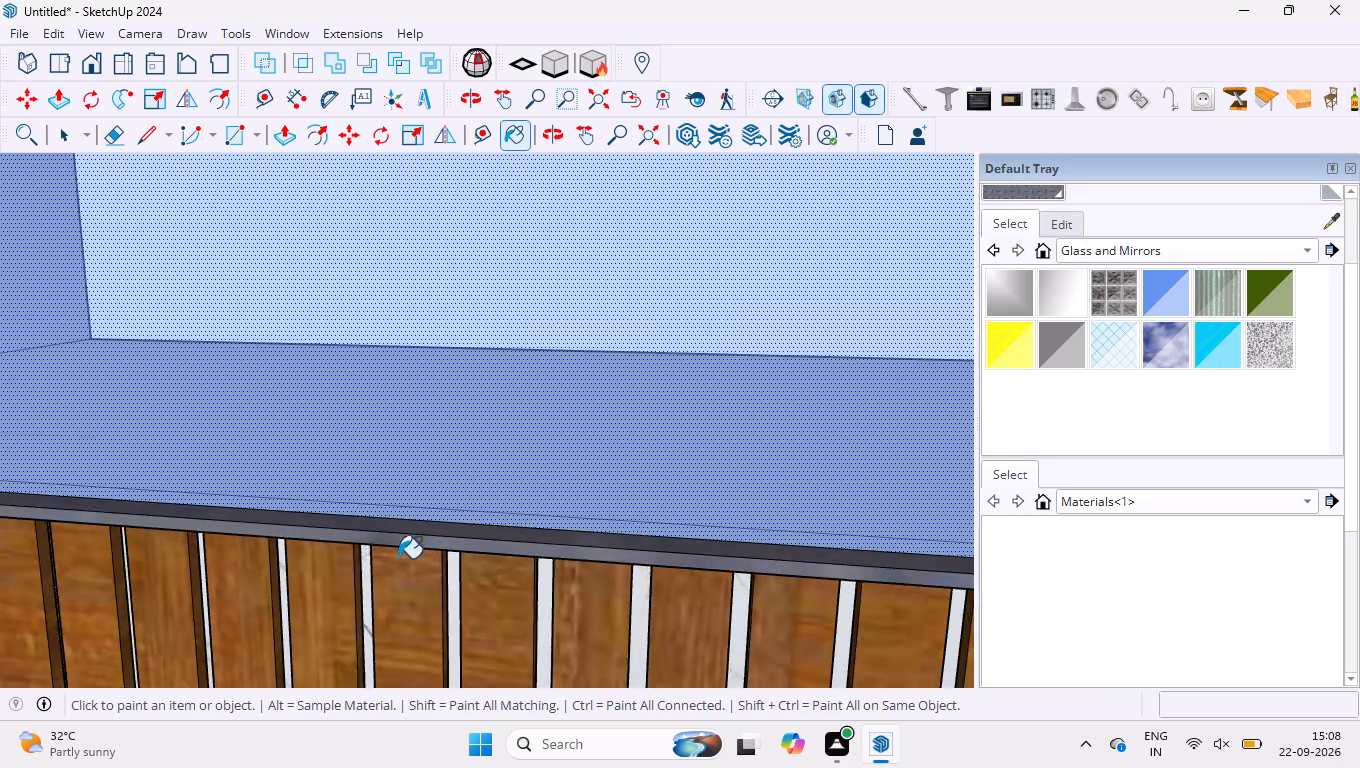
scroll(398, 558, "down", 10)
scroll(31, 425, "up", 9)
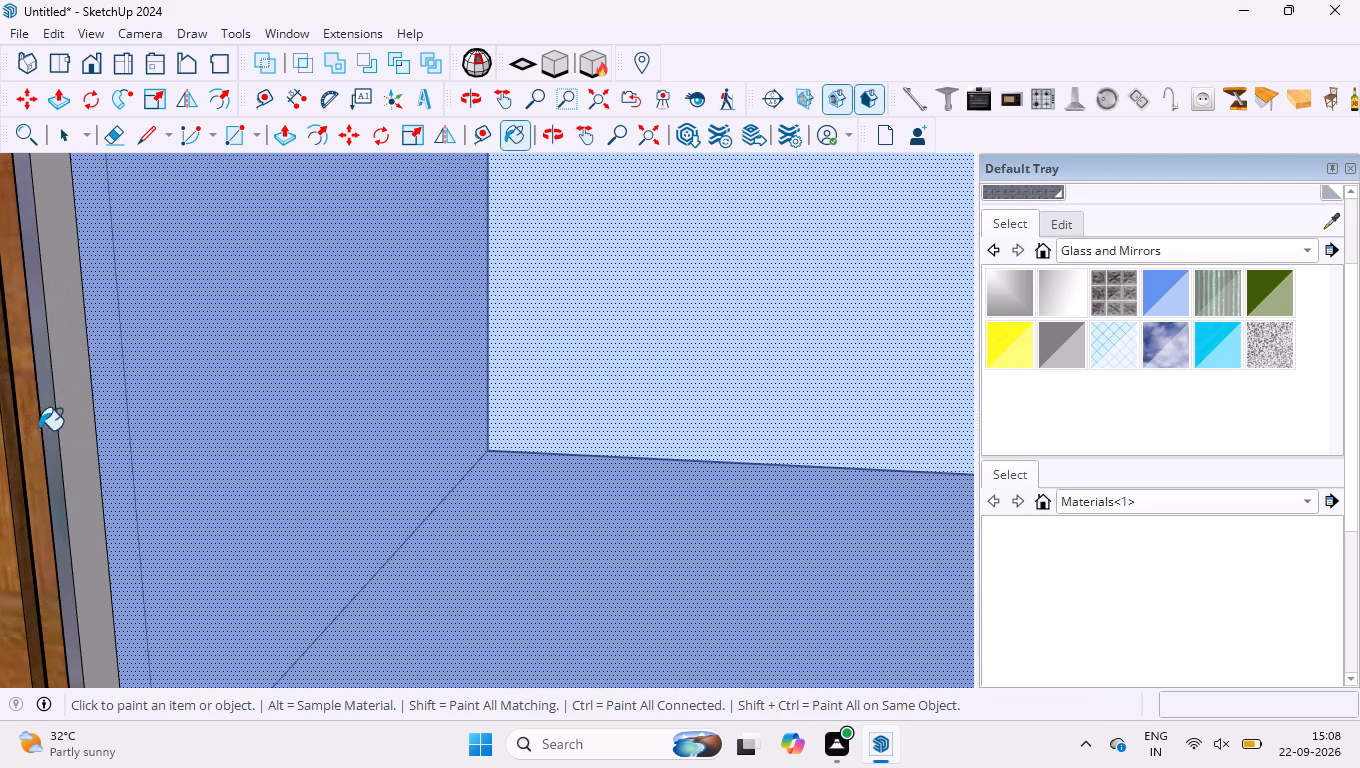
scroll(39, 430, "up", 4)
left_click(109, 457)
scroll(99, 464, "down", 16)
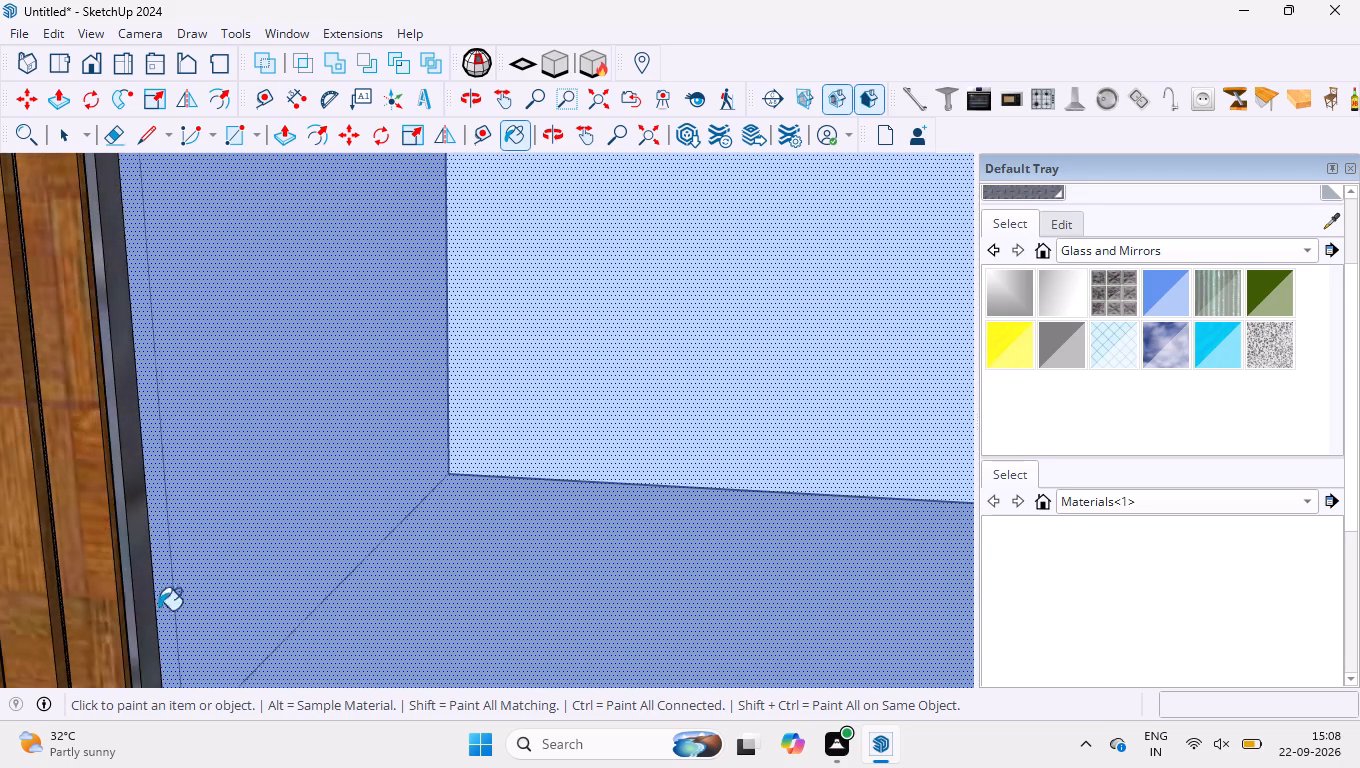
scroll(158, 610, "down", 18)
middle_click_drag(228, 530, 505, 591)
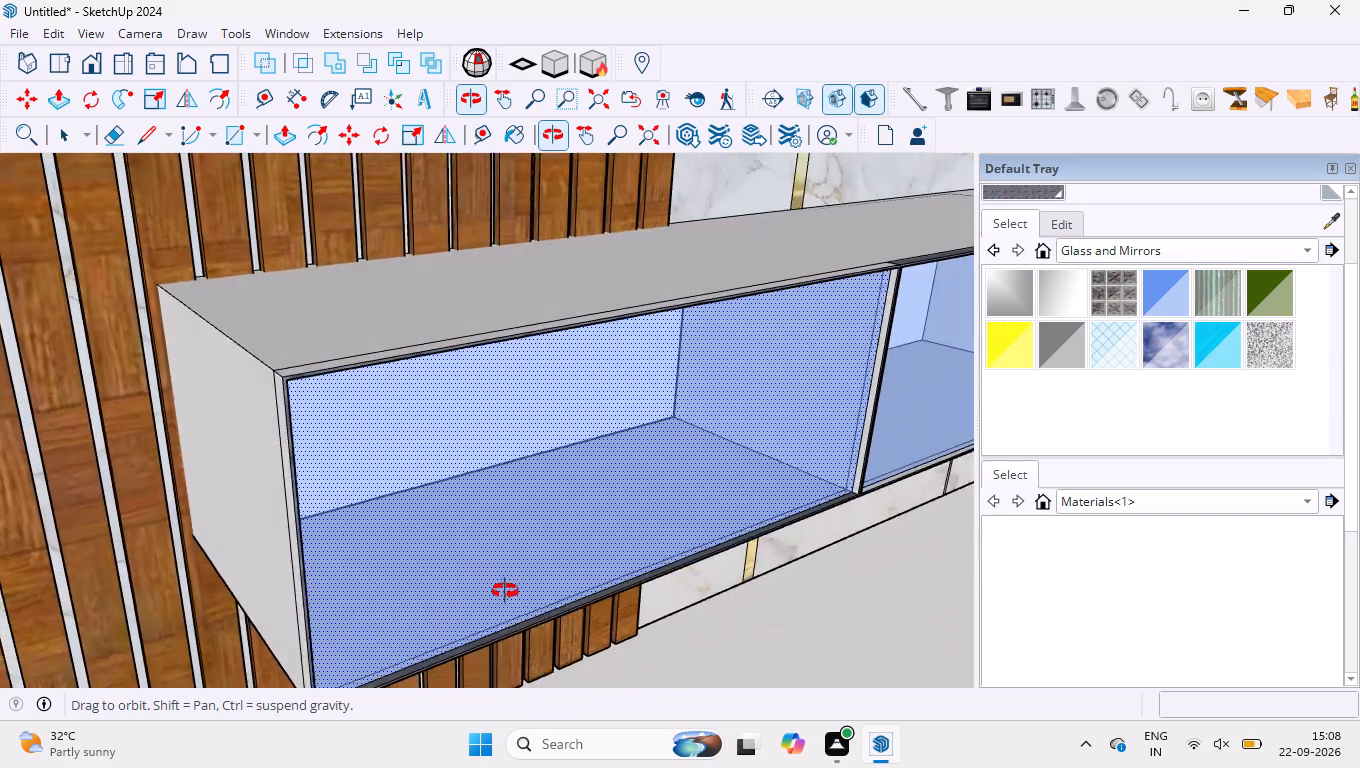
middle_click_drag(505, 591, 536, 591)
scroll(837, 232, "up", 10)
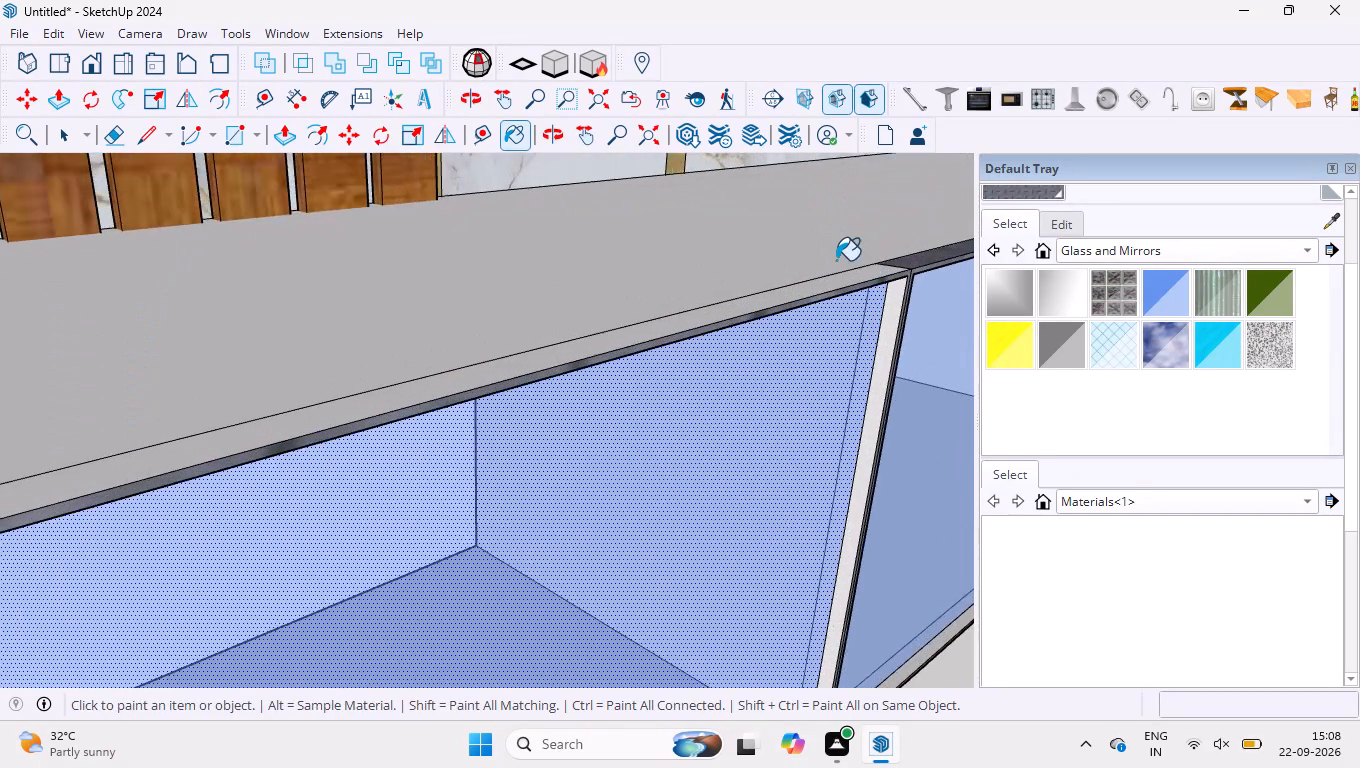
scroll(836, 260, "up", 4)
left_click(867, 293)
left_click(919, 335)
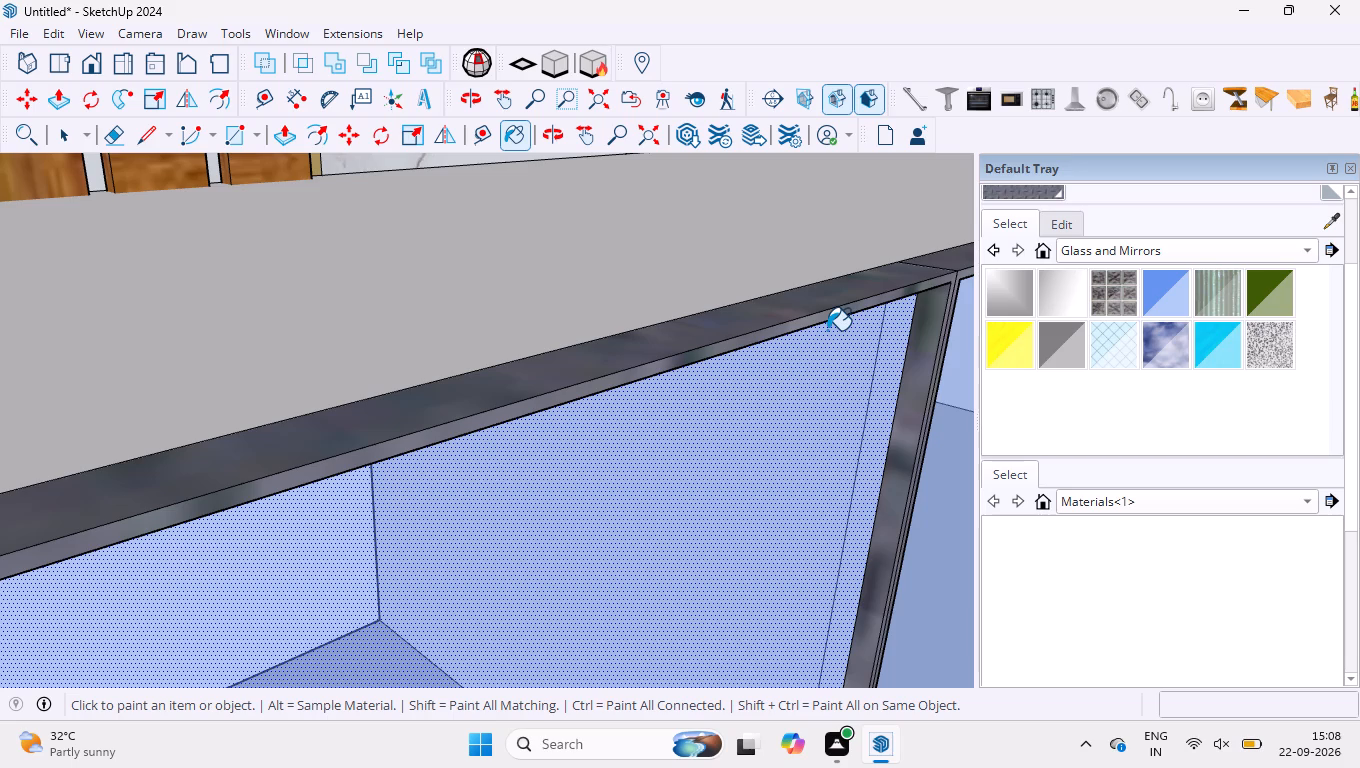
Paint the outer side strip at the free end of the end compartment's frame with the dark metal.
scroll(827, 325, "down", 10)
scroll(656, 349, "down", 8)
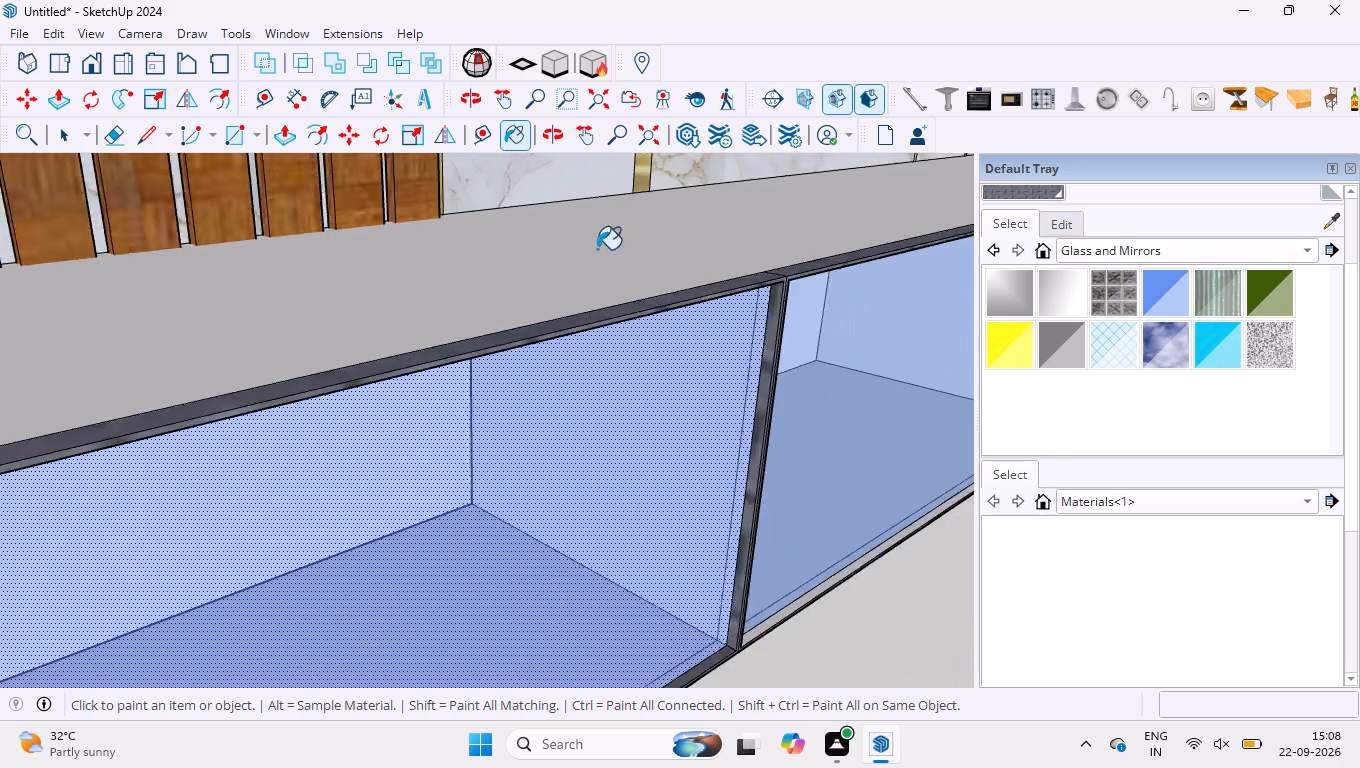
scroll(597, 249, "down", 5)
scroll(583, 381, "down", 4)
scroll(588, 484, "up", 3)
scroll(113, 583, "up", 5)
middle_click_drag(109, 577, 208, 572)
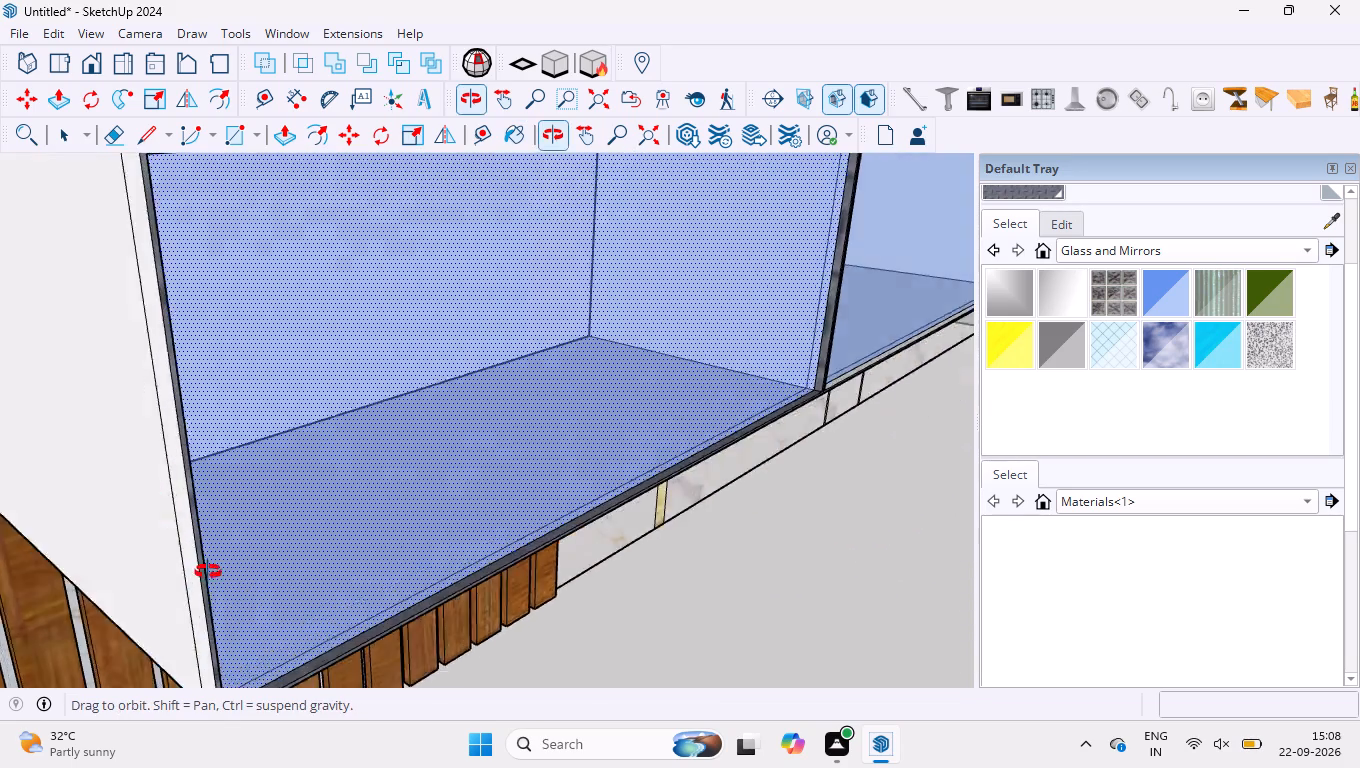
middle_click_drag(208, 572, 398, 541)
left_click(790, 495)
Examine the floating console from the front and from underneath for faces that still lack a material.
scroll(556, 503, "down", 11)
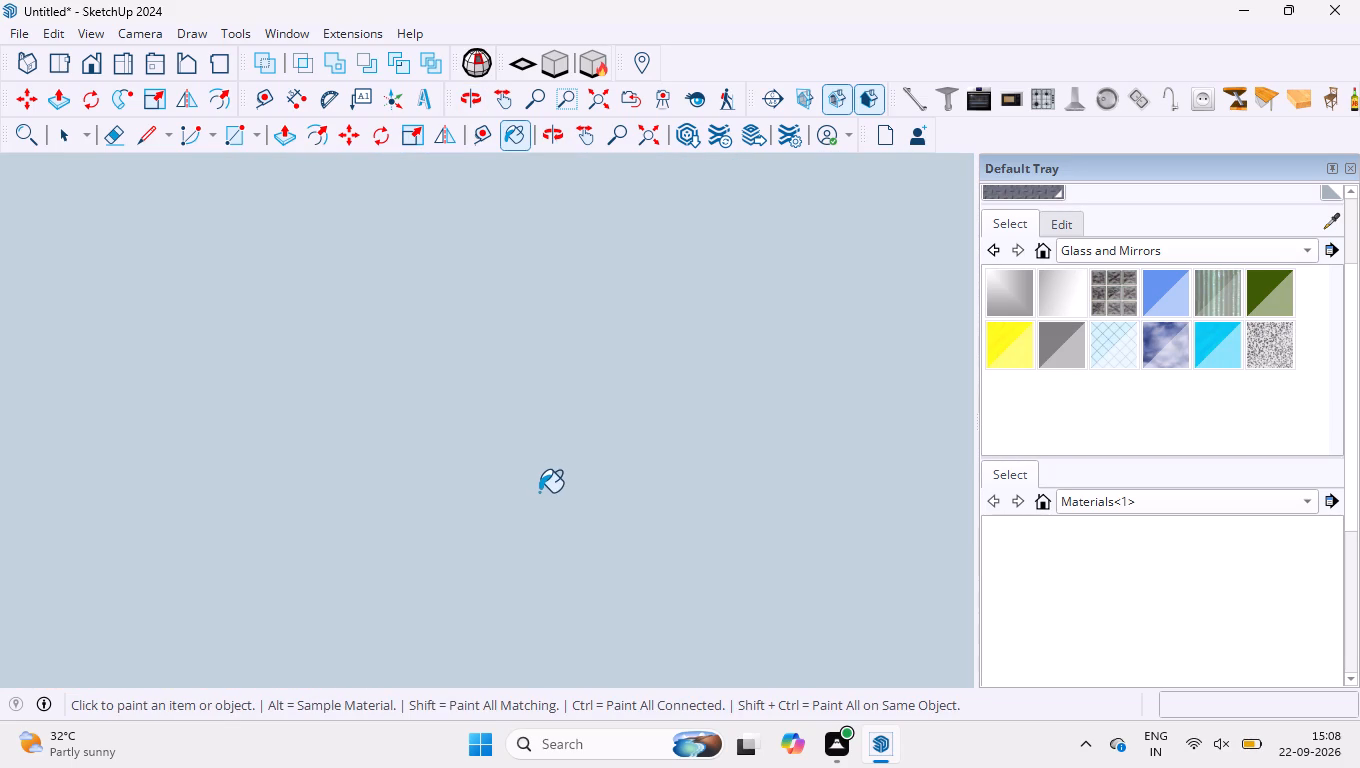
left_click(91, 59)
scroll(213, 258, "down", 8)
scroll(851, 357, "up", 4)
scroll(755, 368, "up", 2)
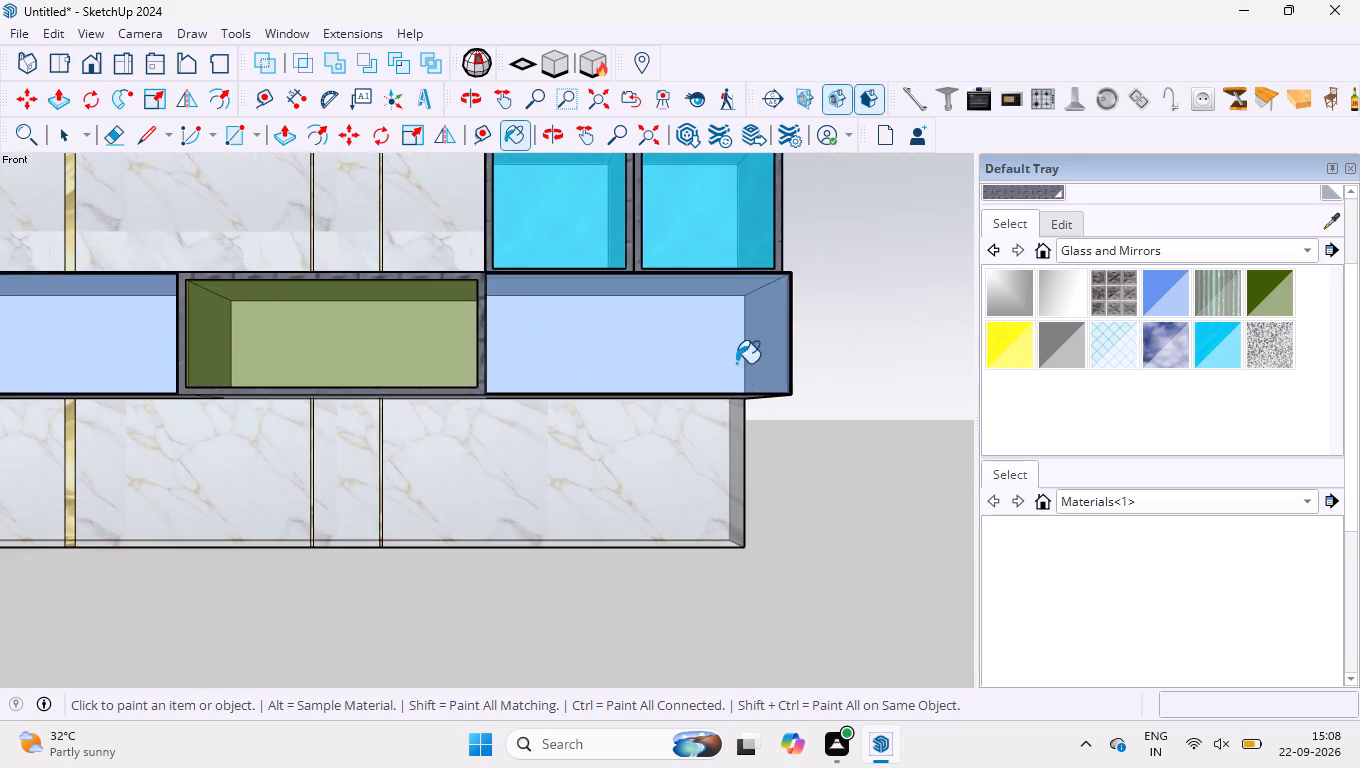
scroll(736, 363, "up", 3)
middle_click_drag(709, 419, 828, 165)
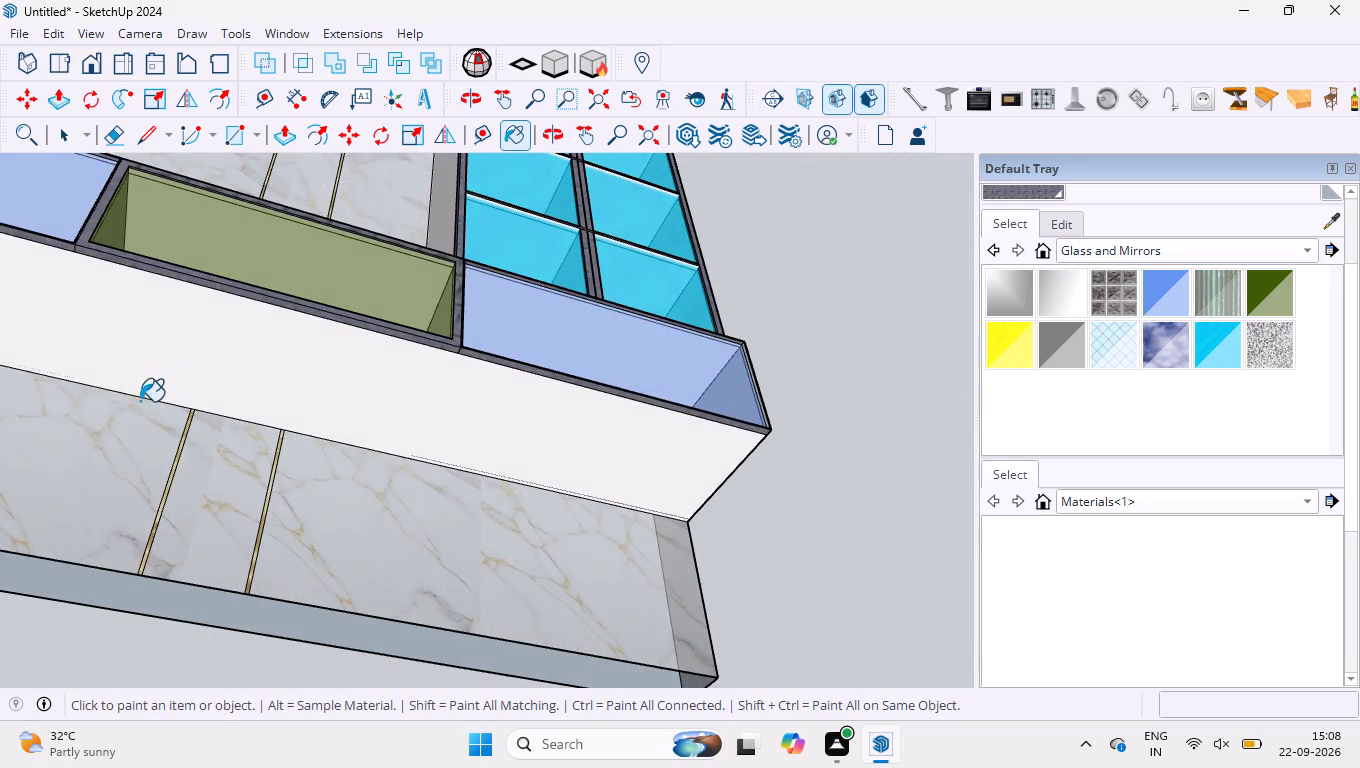
scroll(155, 393, "down", 4)
scroll(248, 382, "down", 9)
scroll(47, 344, "up", 7)
scroll(152, 367, "up", 2)
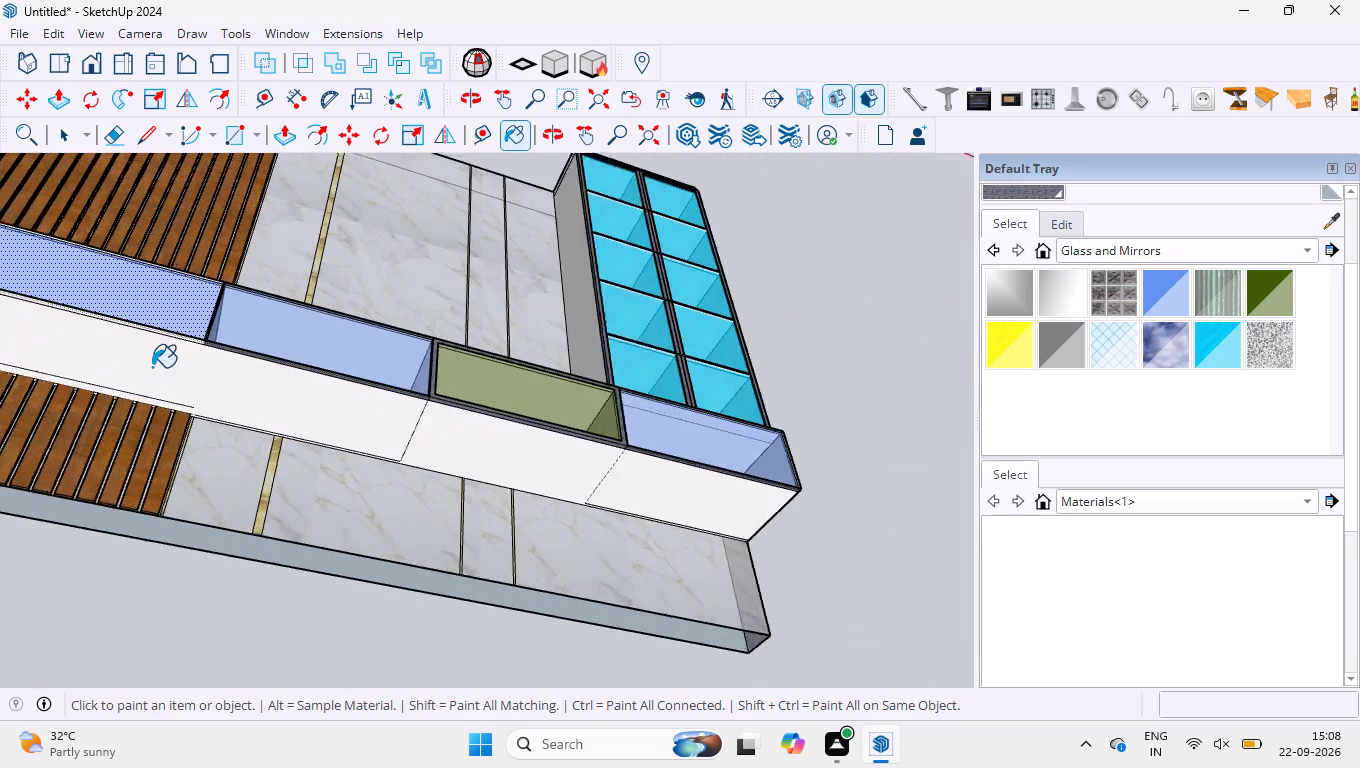
scroll(152, 367, "up", 1)
middle_click_drag(238, 379, 99, 476)
scroll(280, 417, "down", 3)
middle_click_drag(976, 478, 964, 482)
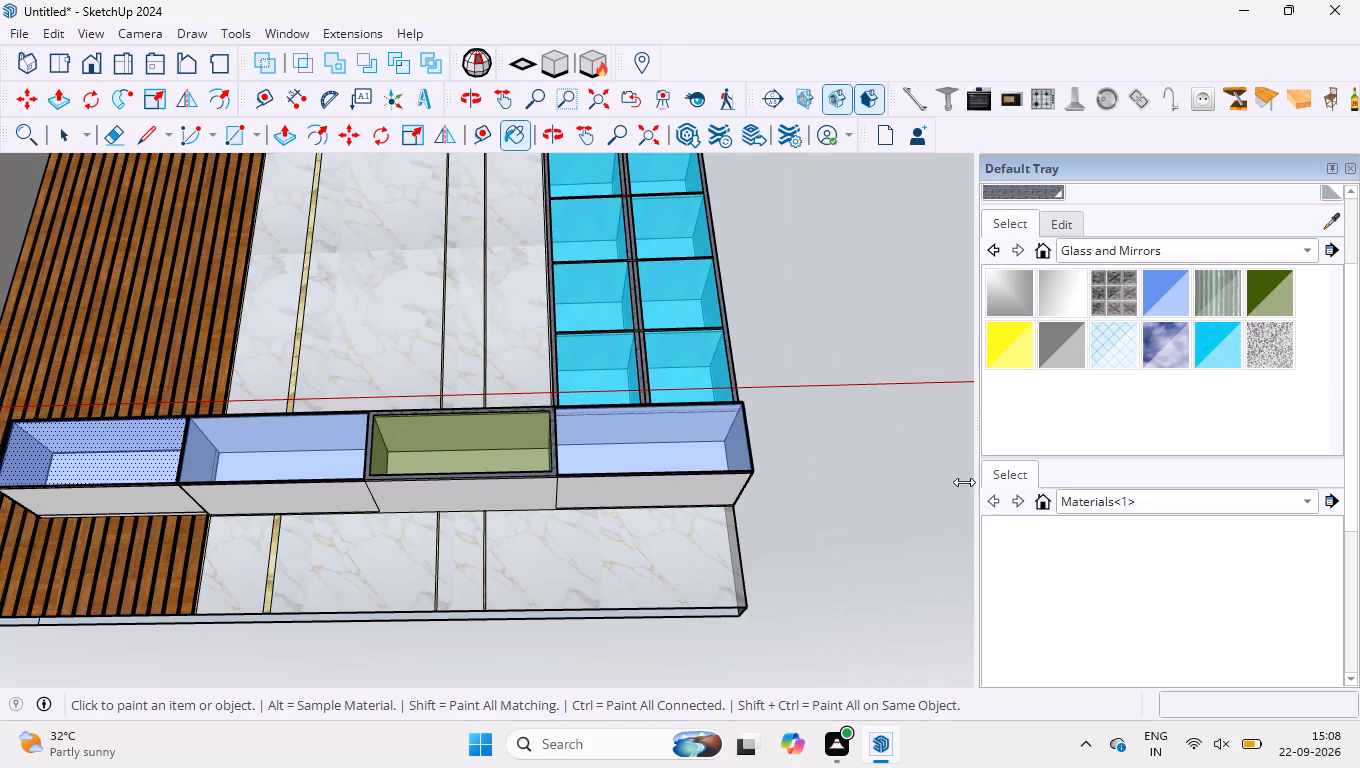
middle_click_drag(964, 482, 703, 547)
scroll(763, 417, "down", 4)
Paint the console's outer end panel beneath the glass cabinet with the dark brown material from the Wood collection.
middle_click_drag(776, 425, 250, 566)
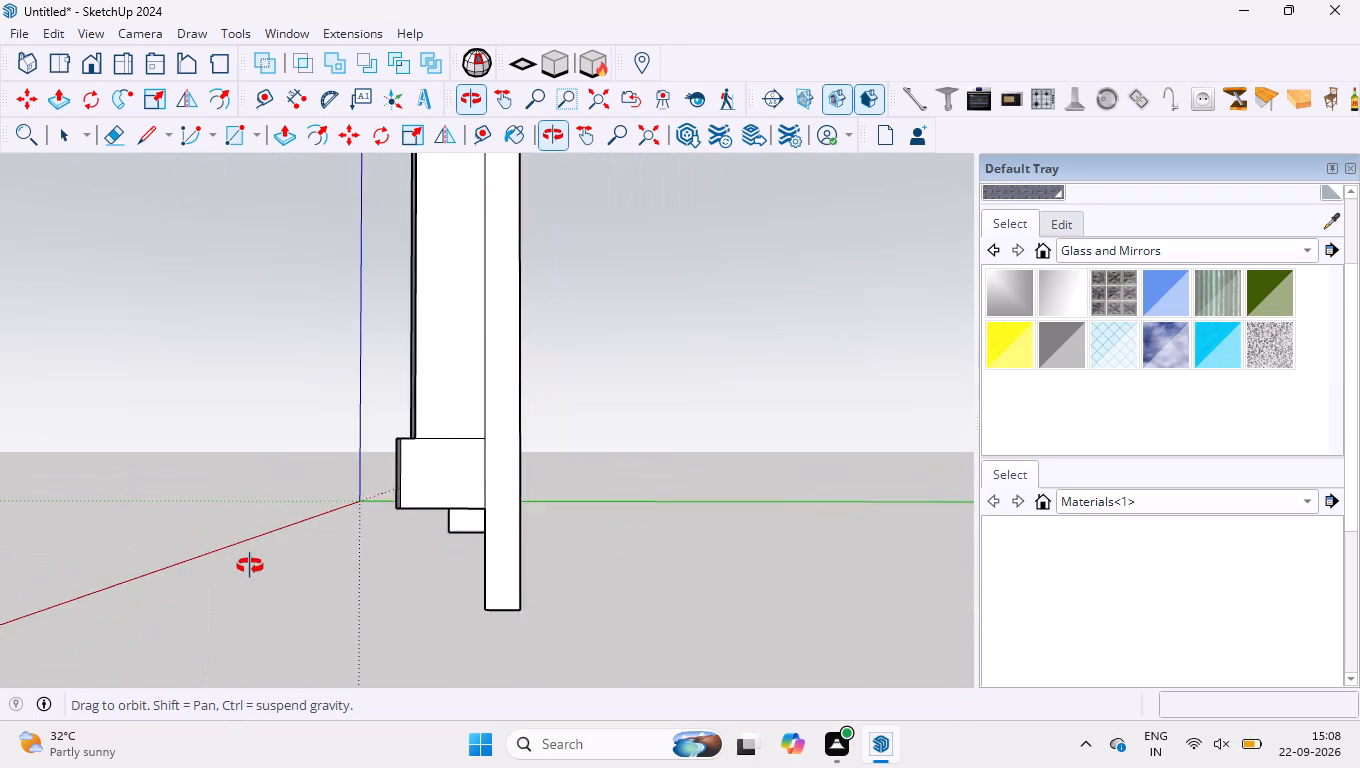
middle_click_drag(250, 566, 291, 565)
scroll(403, 459, "up", 14)
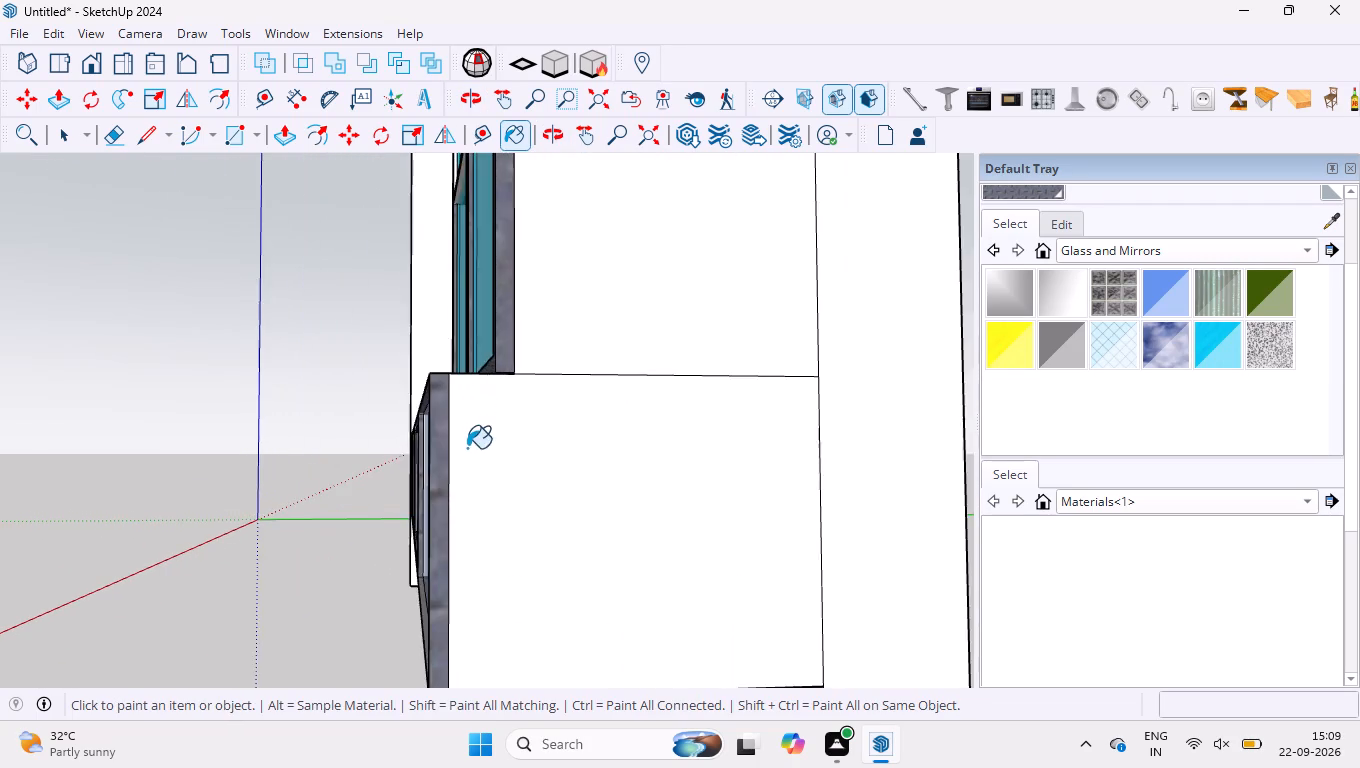
key("space")
left_click(1197, 256)
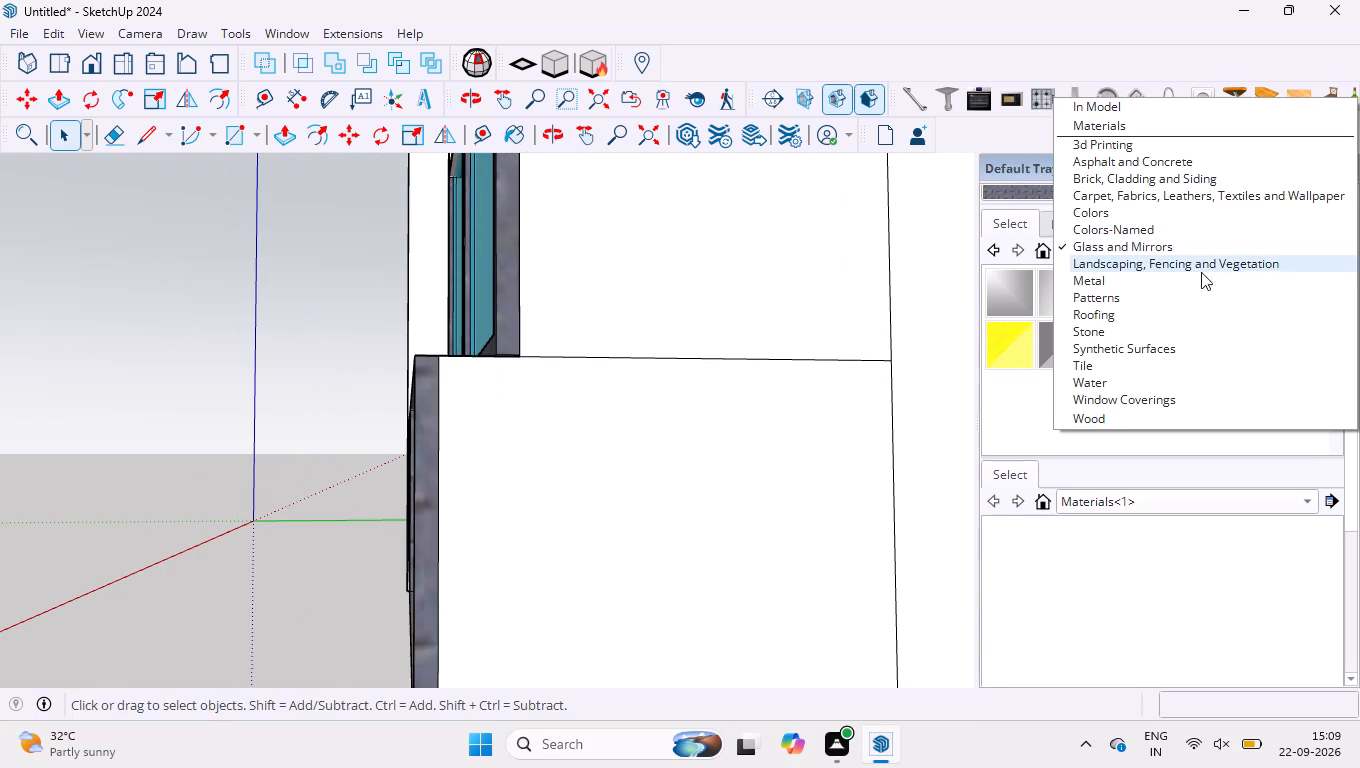
left_click(1108, 423)
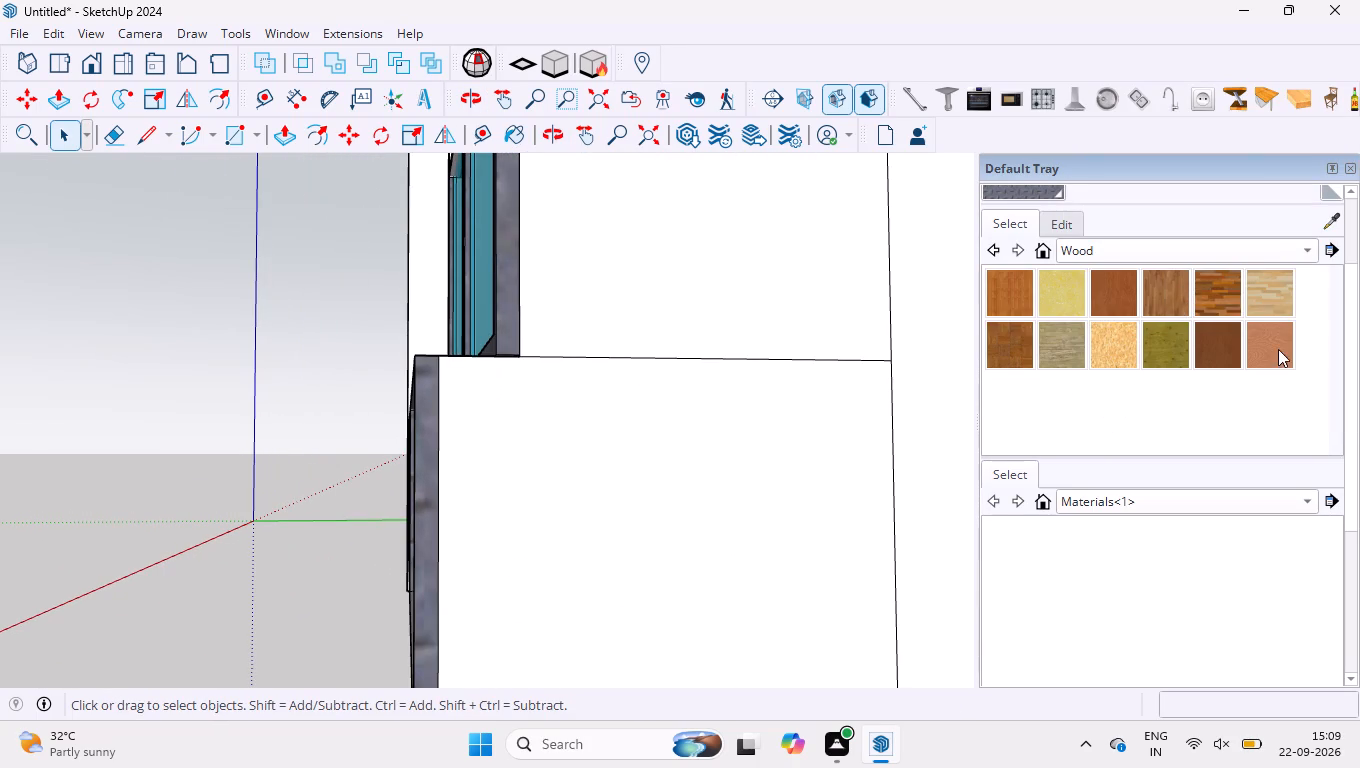
left_click(1226, 353)
left_click(709, 503)
Paint the console's top surface with the same dark brown wood.
scroll(765, 523, "down", 4)
middle_click_drag(640, 479, 797, 489)
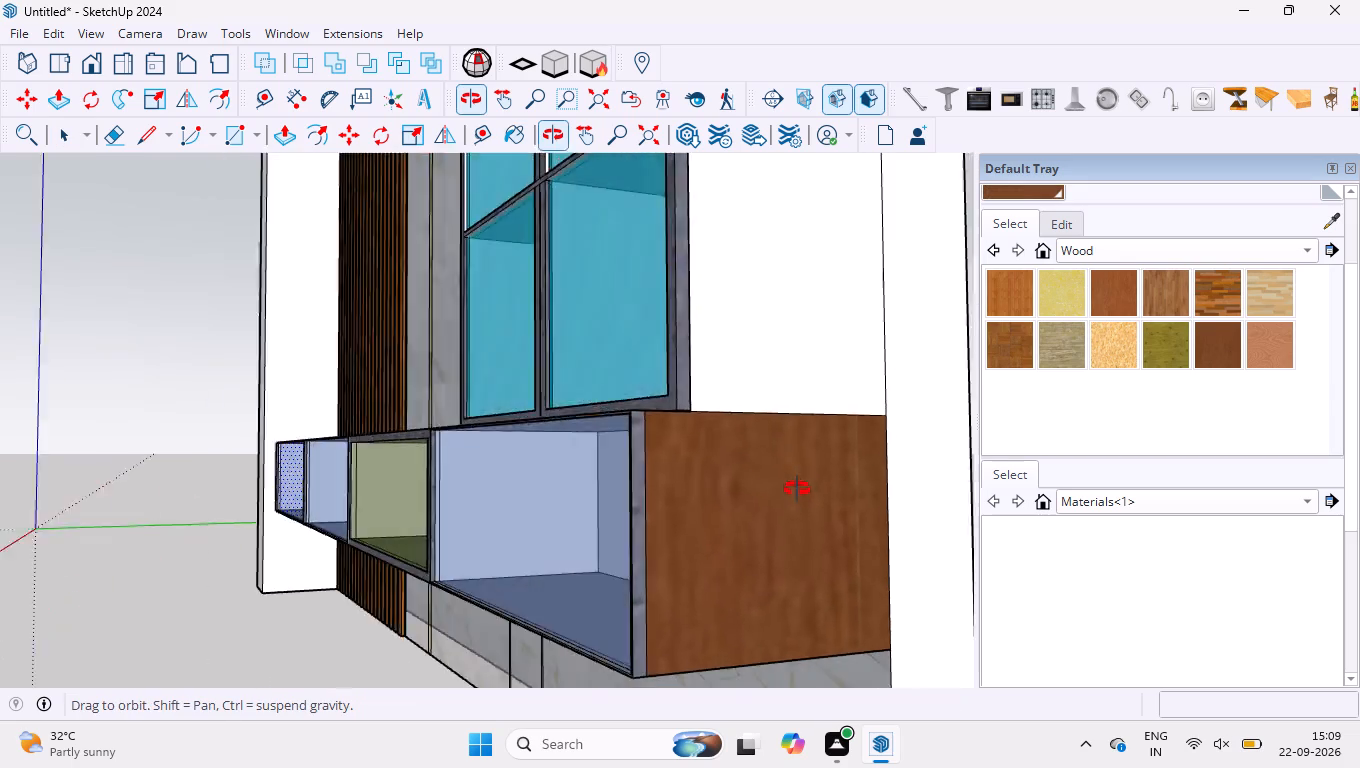
middle_click_drag(797, 489, 1106, 576)
scroll(836, 496, "down", 5)
scroll(518, 442, "up", 10)
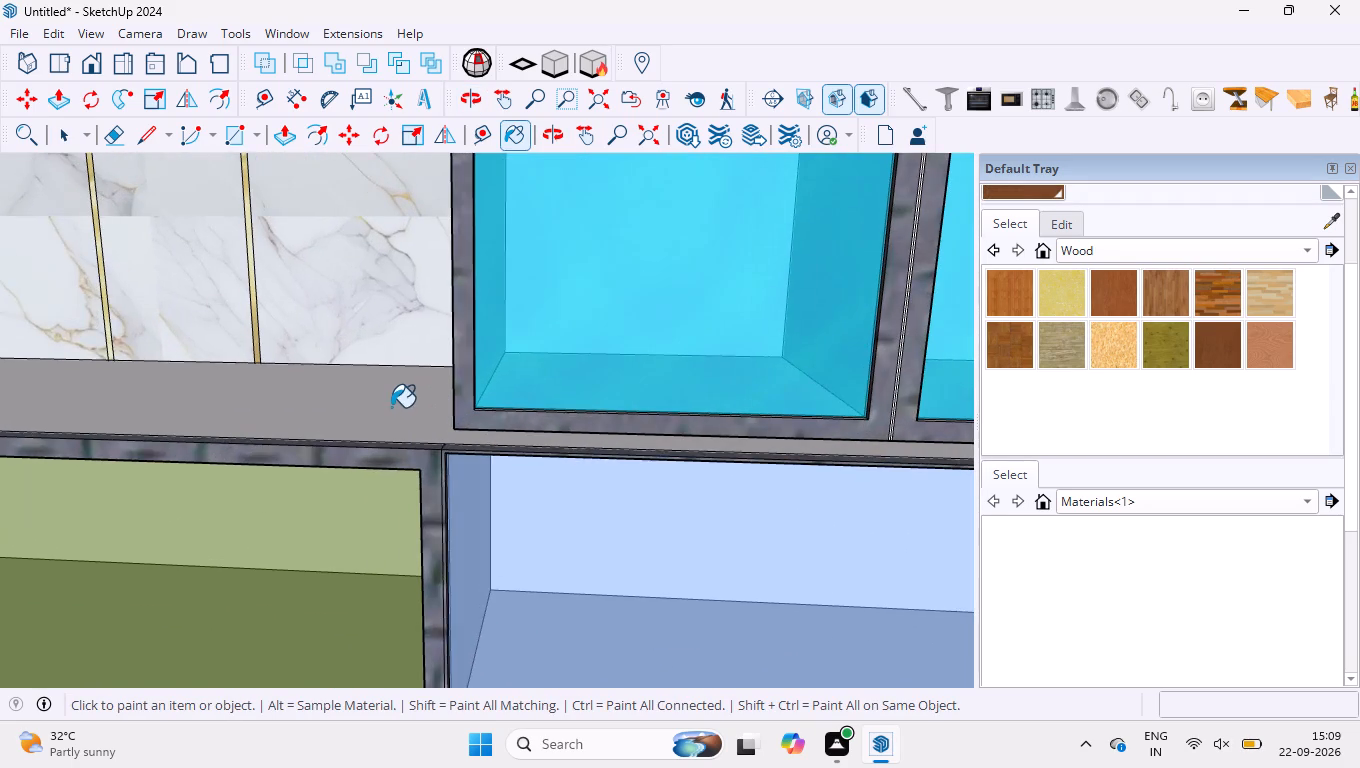
scroll(391, 407, "up", 1)
left_click(392, 409)
scroll(536, 446, "down", 15)
scroll(418, 520, "down", 5)
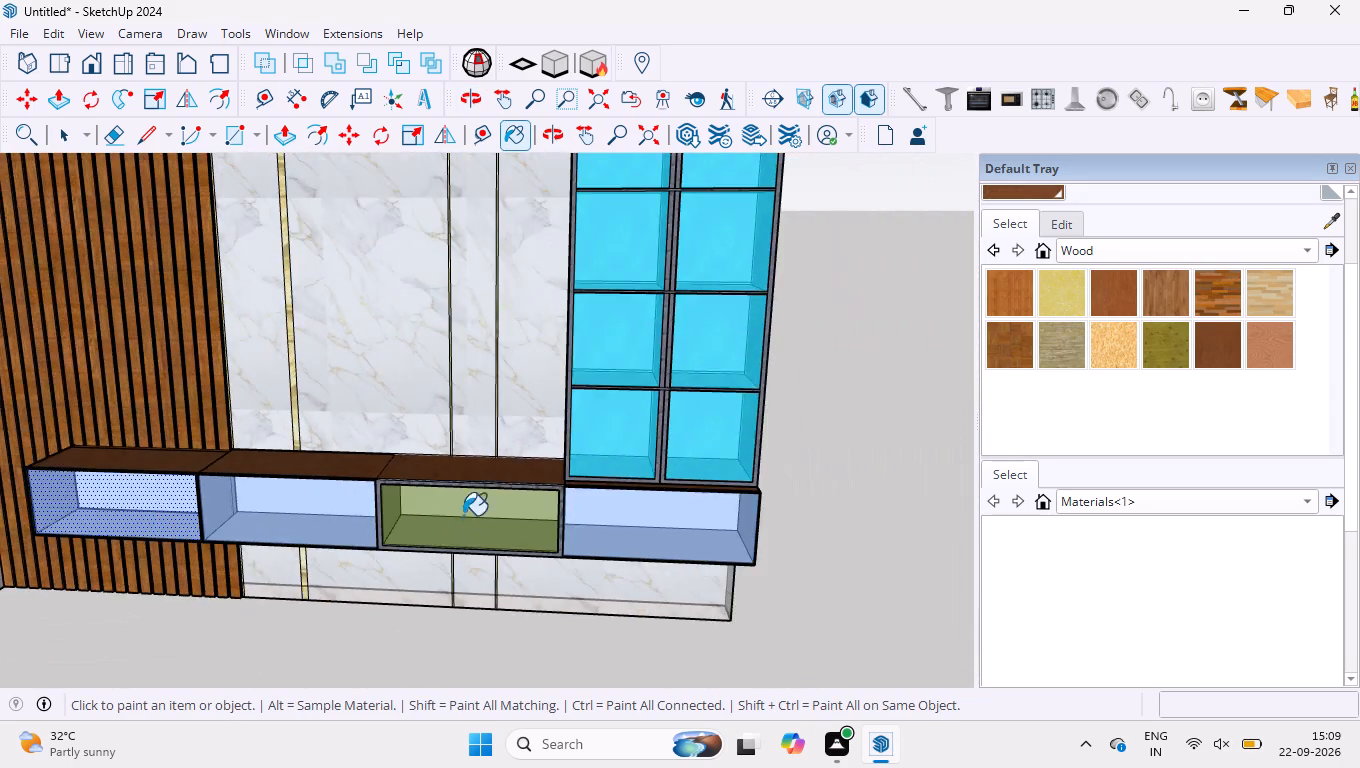
Paint the console's underside and its other end panel, beside the slats, with the dark brown wood.
scroll(463, 515, "down", 3)
middle_click_drag(325, 569, 542, 265)
scroll(274, 498, "up", 4)
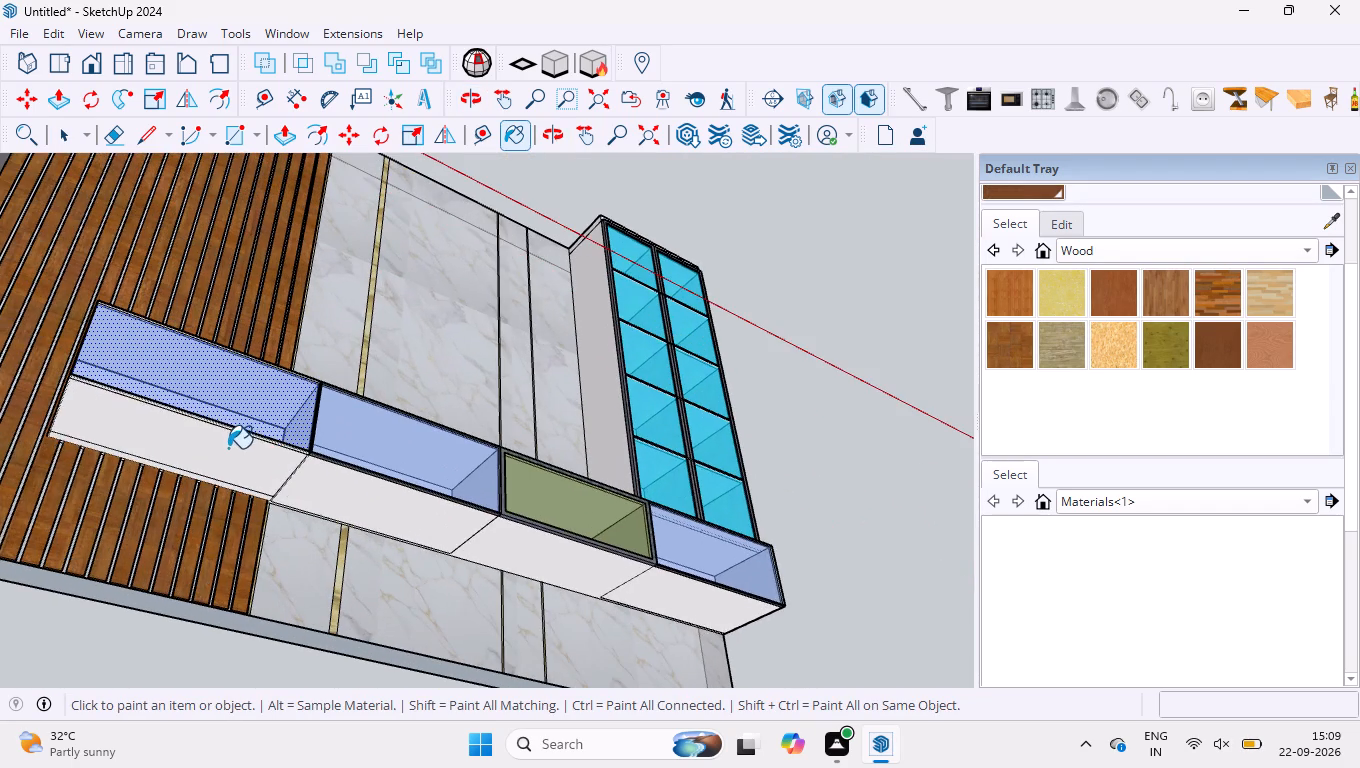
left_click(228, 448)
scroll(364, 513, "down", 4)
middle_click_drag(115, 416, 368, 488)
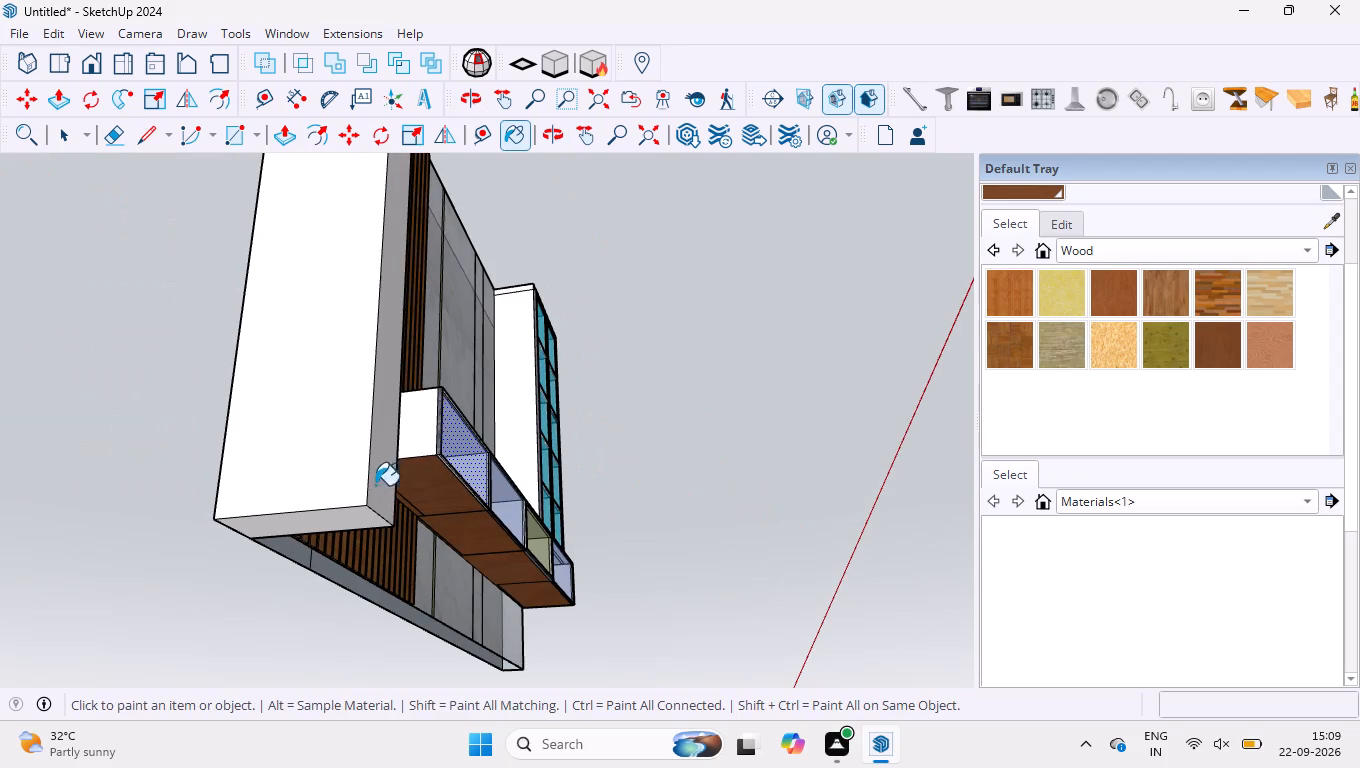
left_click(422, 442)
key("space")
left_click(668, 520)
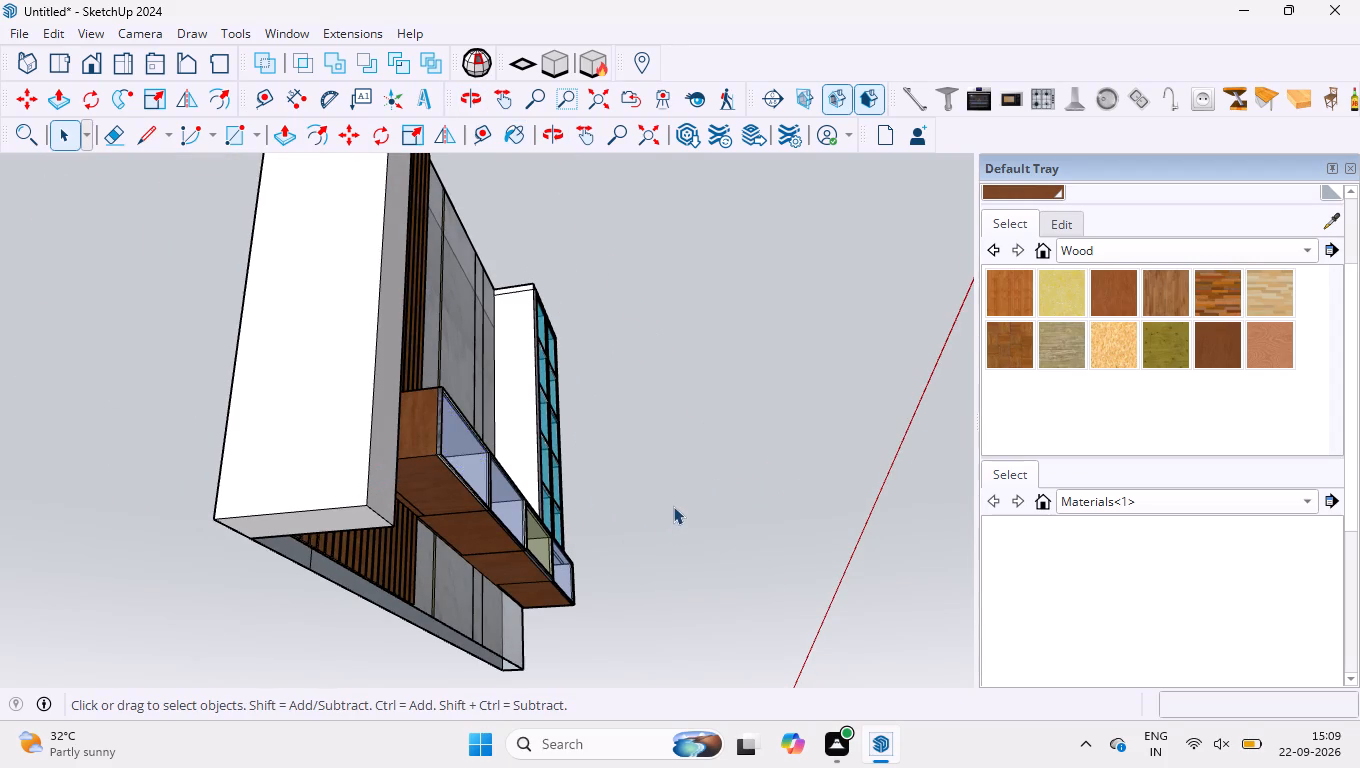
Repaint the vertical slats behind the console with the orange-brown material, first in the Wood collection.
scroll(673, 506, "down", 3)
scroll(536, 510, "up", 4)
middle_click_drag(533, 506, 234, 650)
scroll(128, 491, "down", 3)
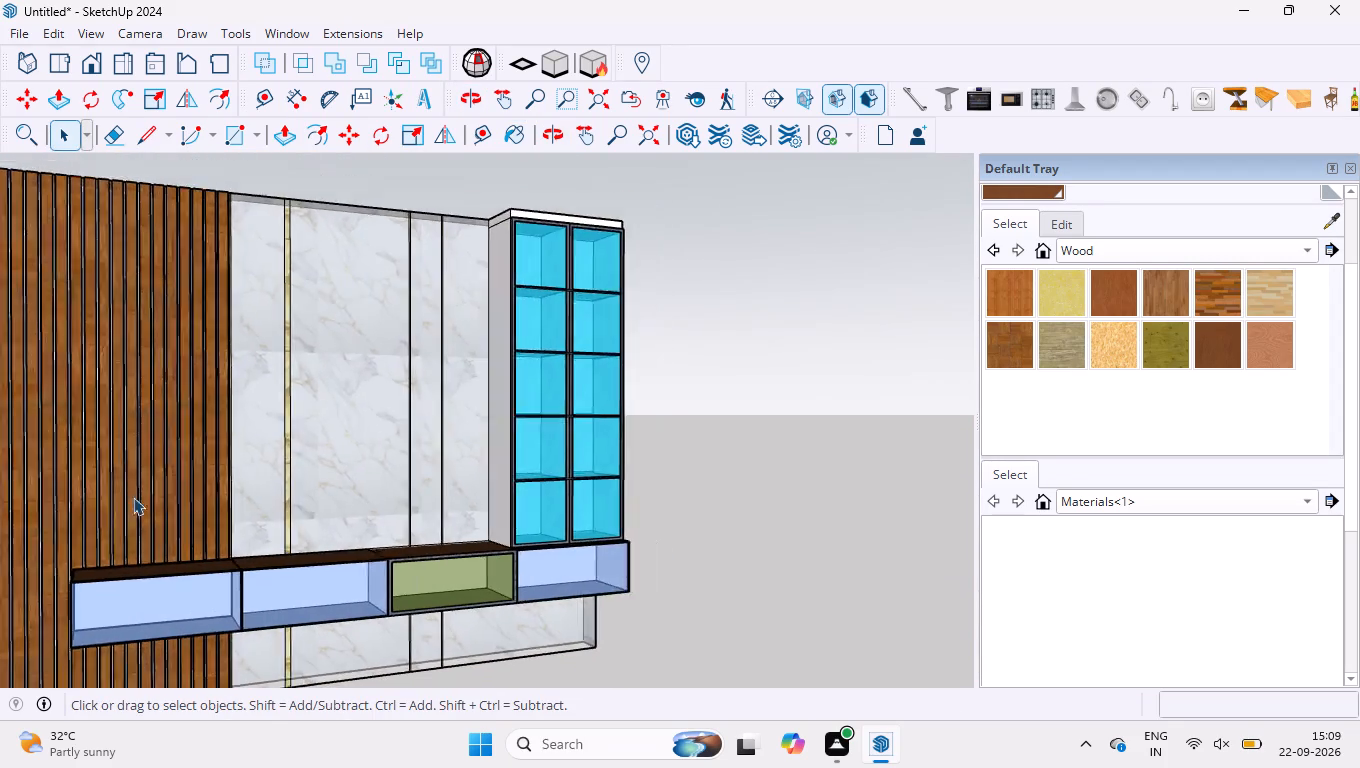
scroll(133, 497, "down", 1)
scroll(76, 598, "up", 8)
middle_click_drag(106, 594, 189, 587)
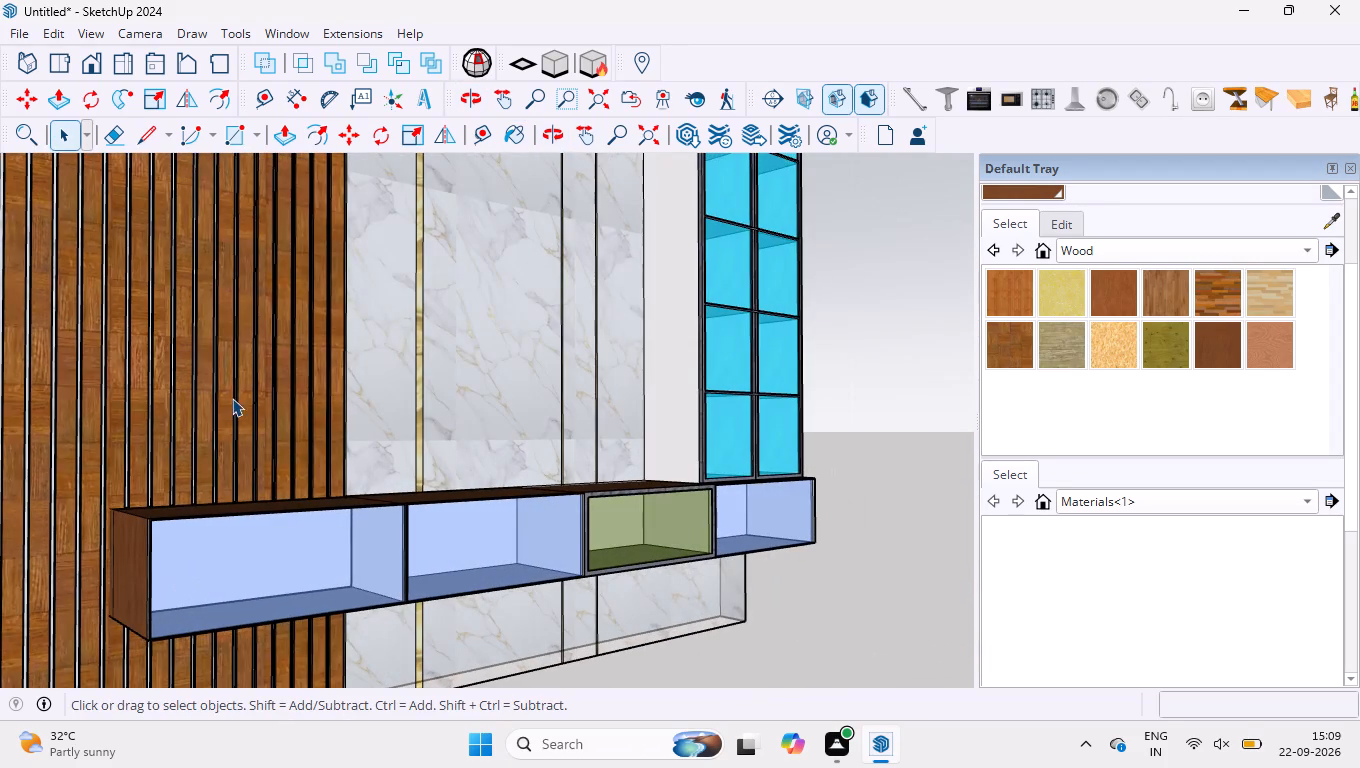
left_click(234, 397)
left_click(262, 388)
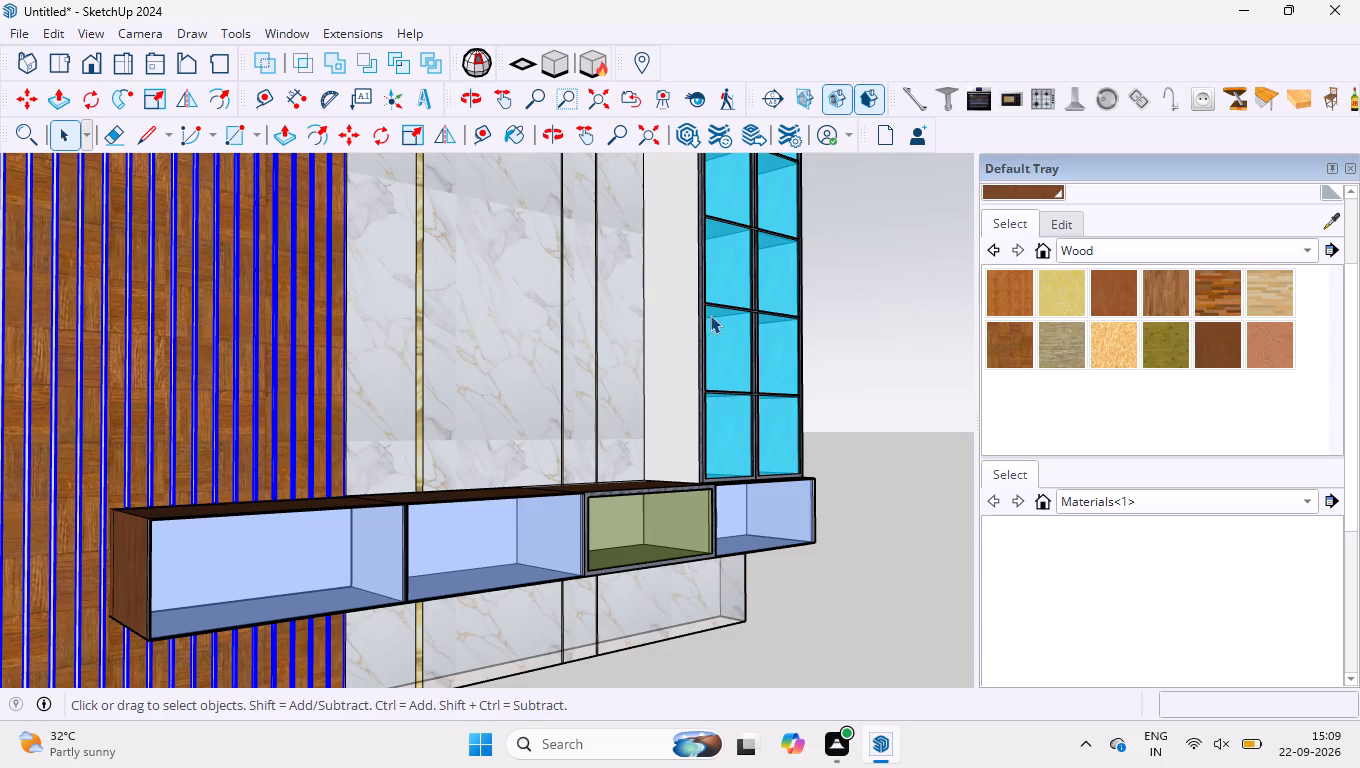
left_click(953, 432)
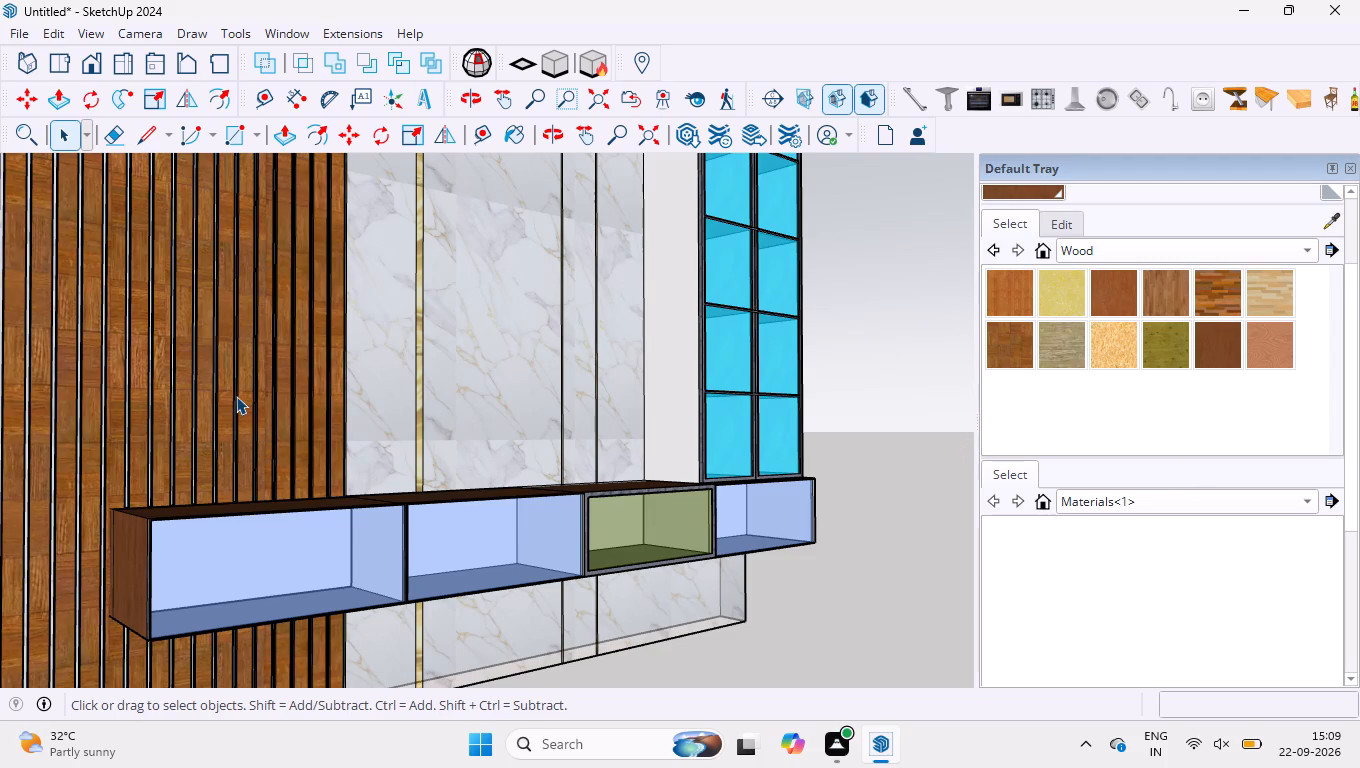
left_click(225, 396)
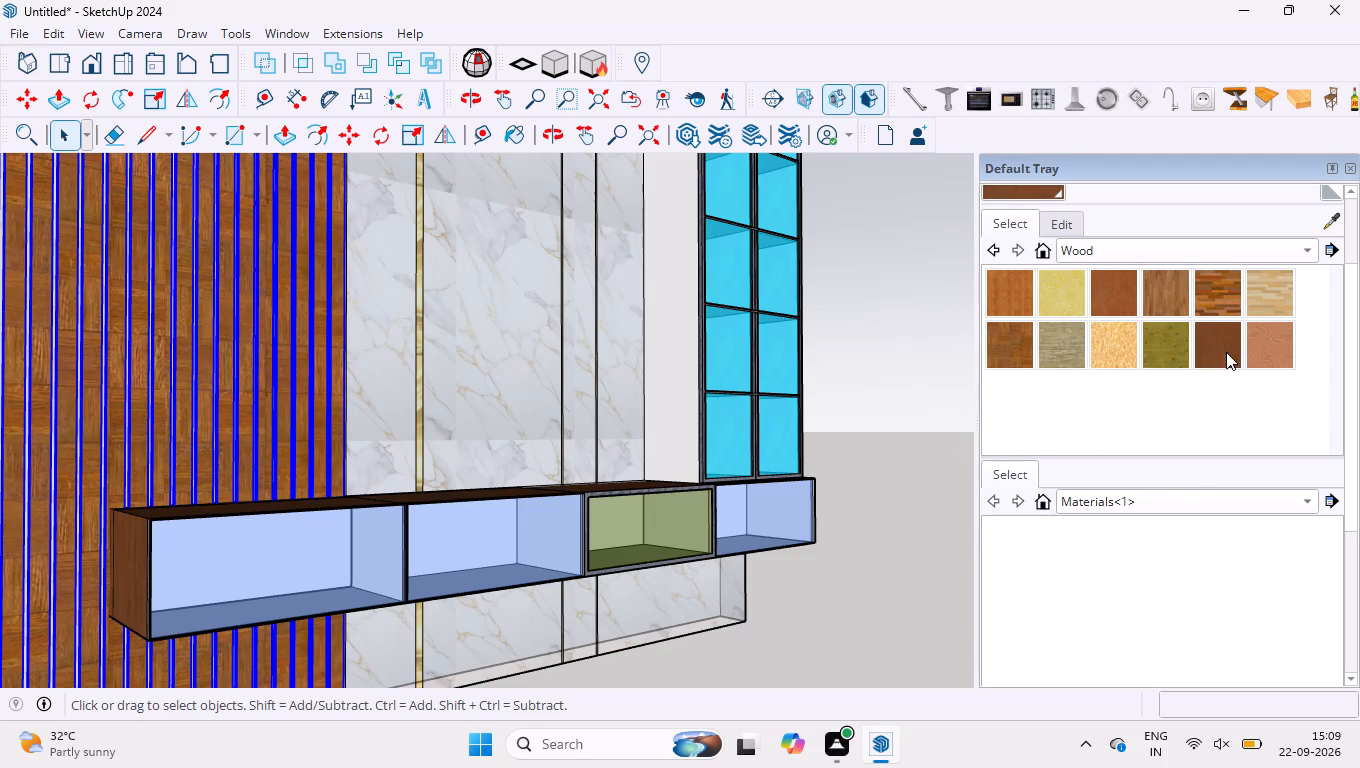
left_click(1014, 297)
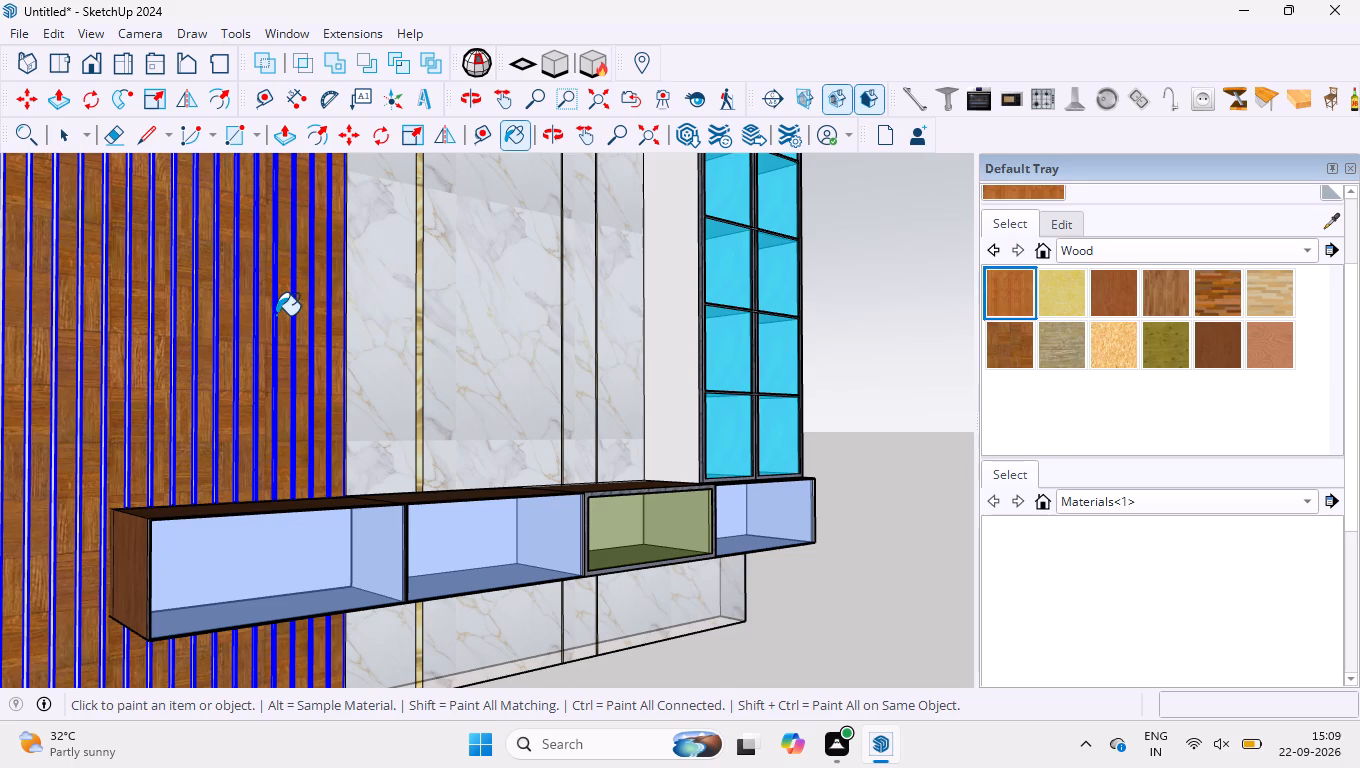
left_click(276, 315)
key("space")
left_click(913, 375)
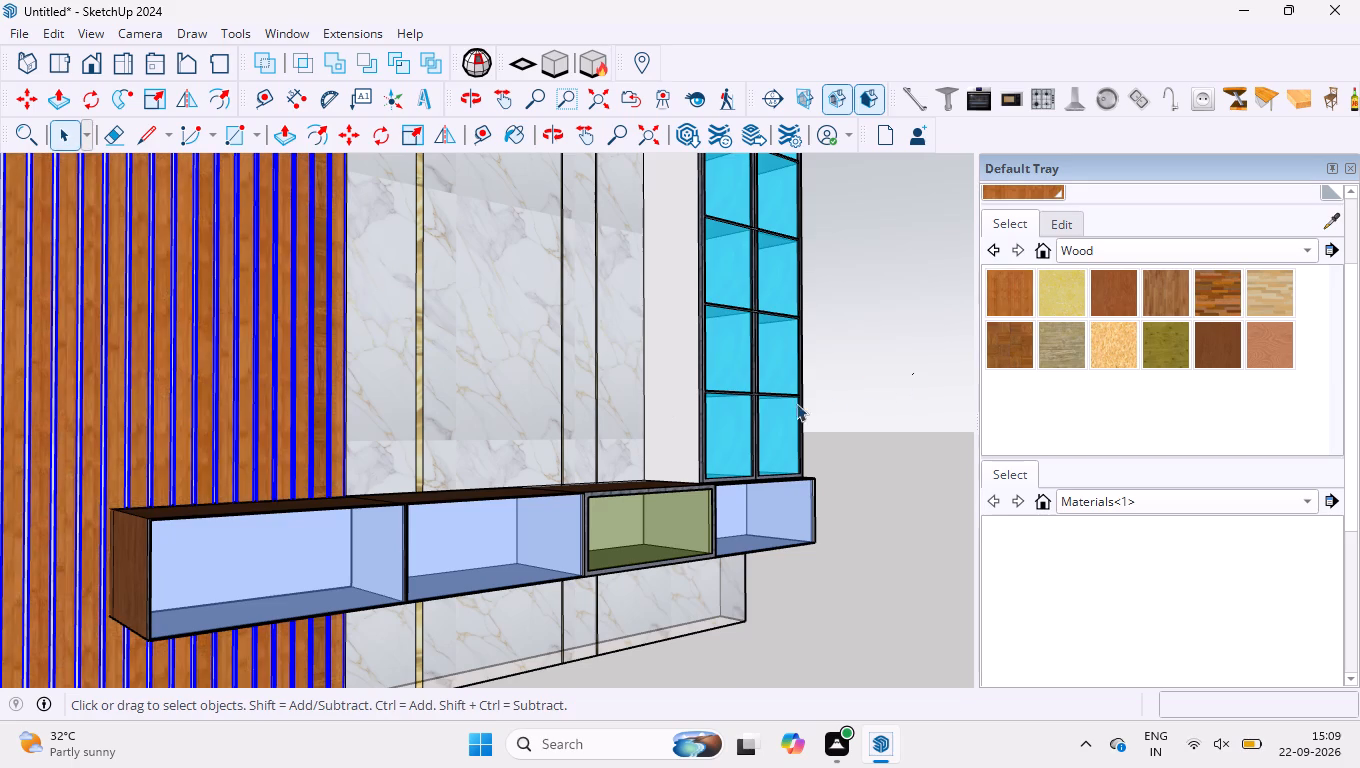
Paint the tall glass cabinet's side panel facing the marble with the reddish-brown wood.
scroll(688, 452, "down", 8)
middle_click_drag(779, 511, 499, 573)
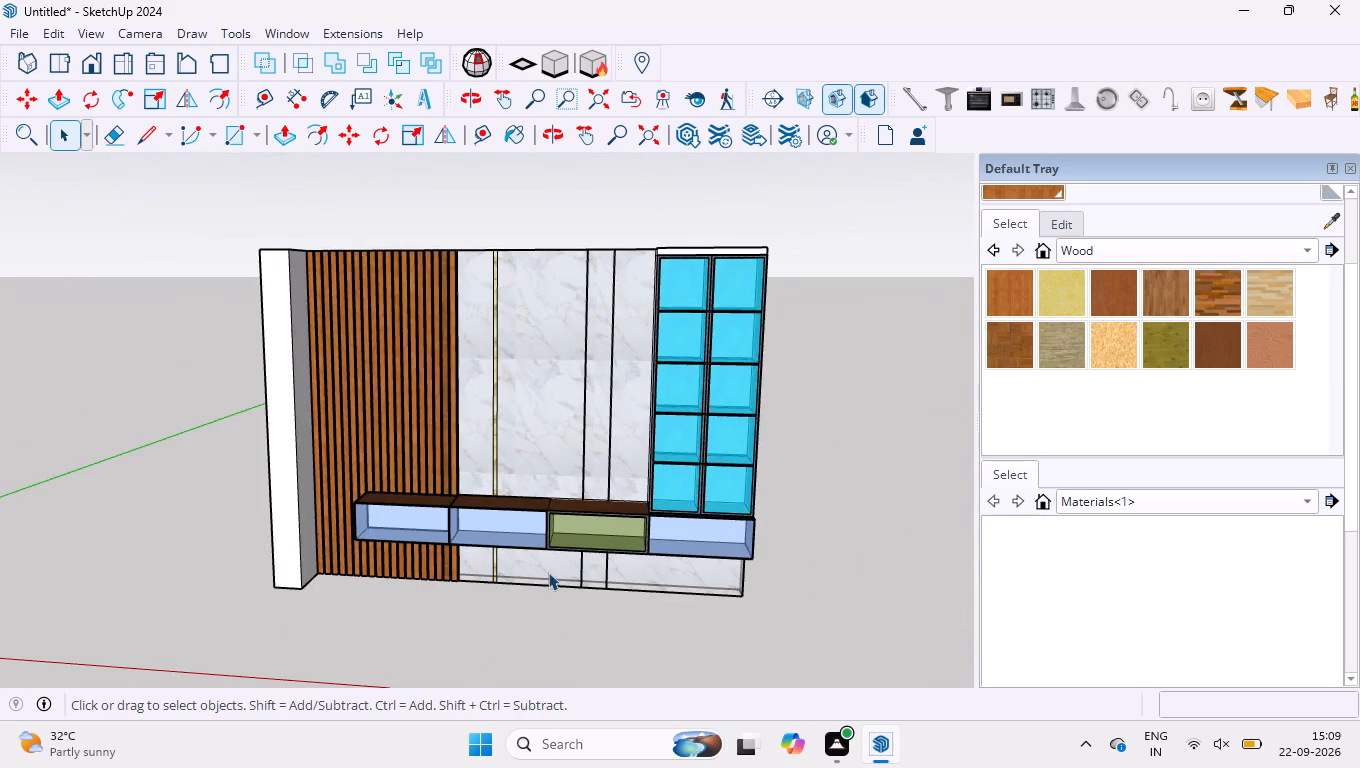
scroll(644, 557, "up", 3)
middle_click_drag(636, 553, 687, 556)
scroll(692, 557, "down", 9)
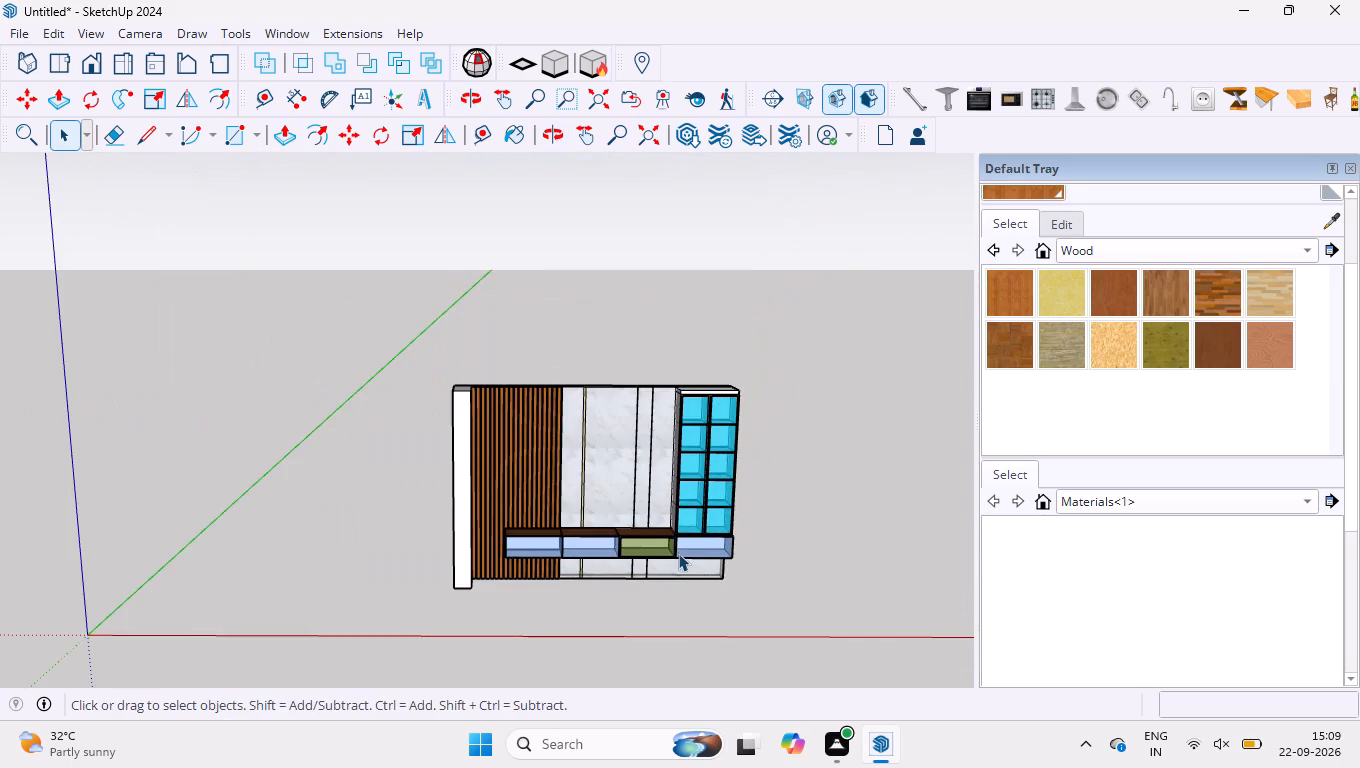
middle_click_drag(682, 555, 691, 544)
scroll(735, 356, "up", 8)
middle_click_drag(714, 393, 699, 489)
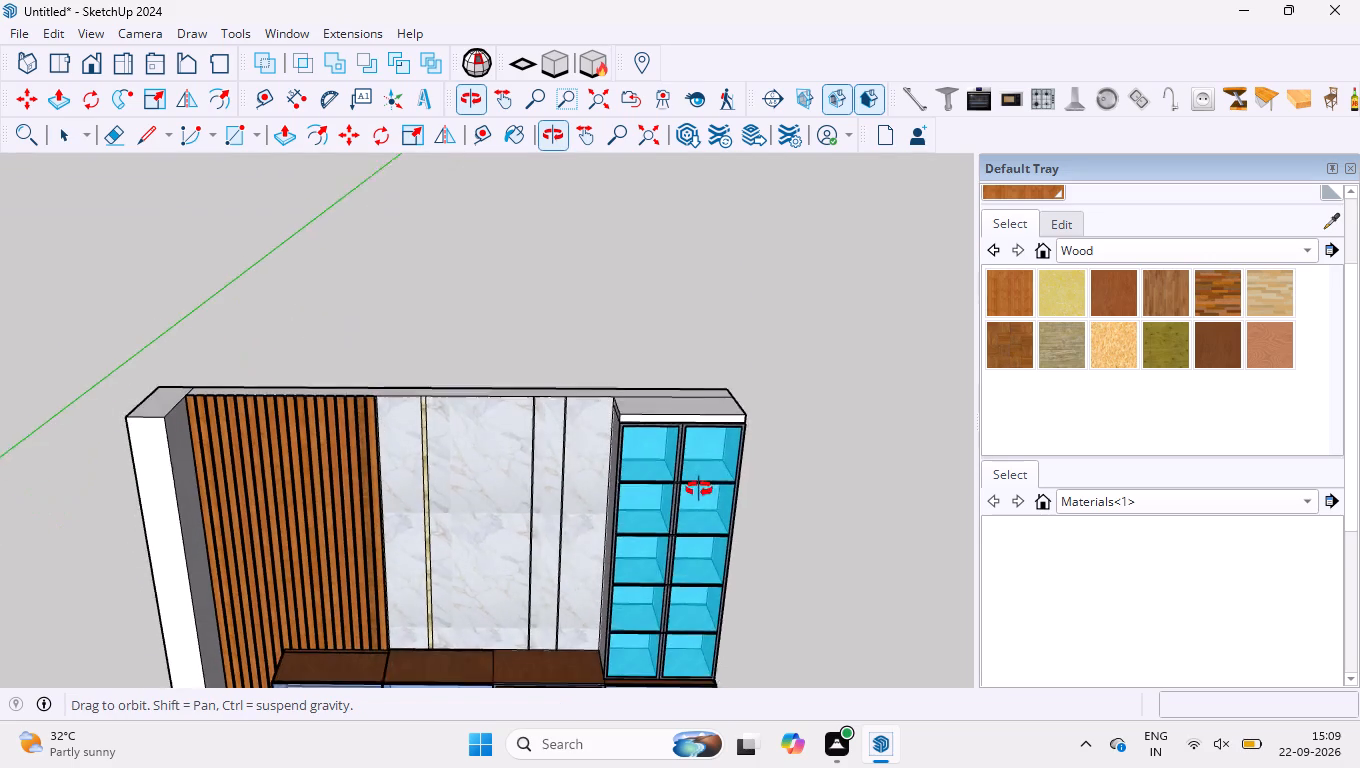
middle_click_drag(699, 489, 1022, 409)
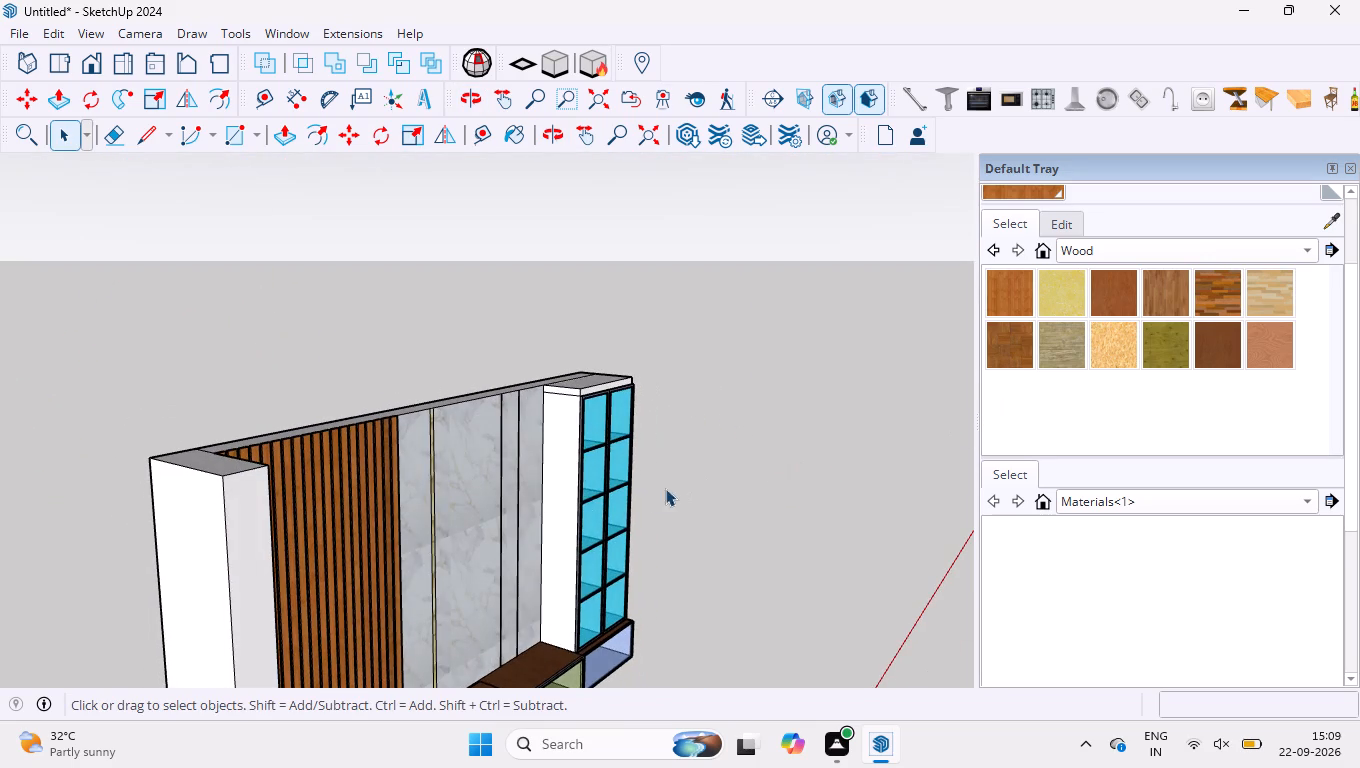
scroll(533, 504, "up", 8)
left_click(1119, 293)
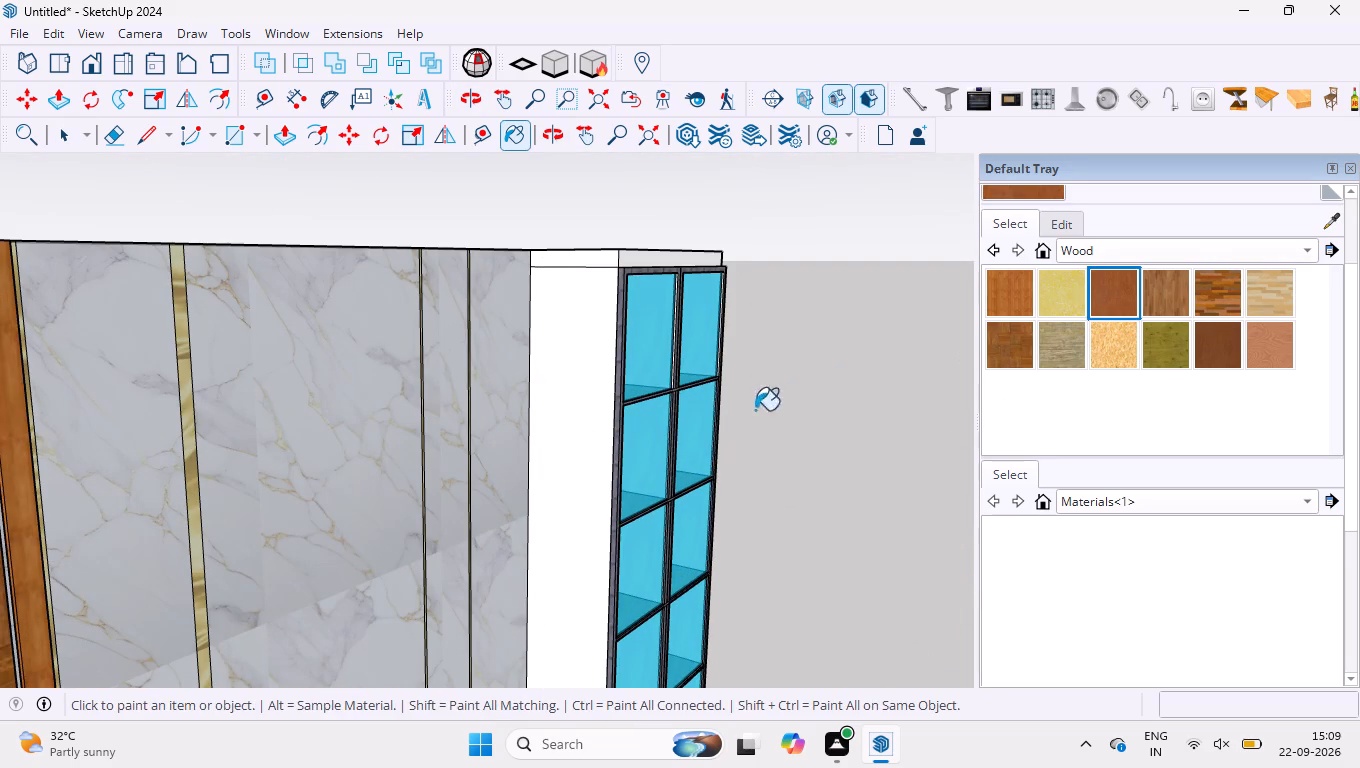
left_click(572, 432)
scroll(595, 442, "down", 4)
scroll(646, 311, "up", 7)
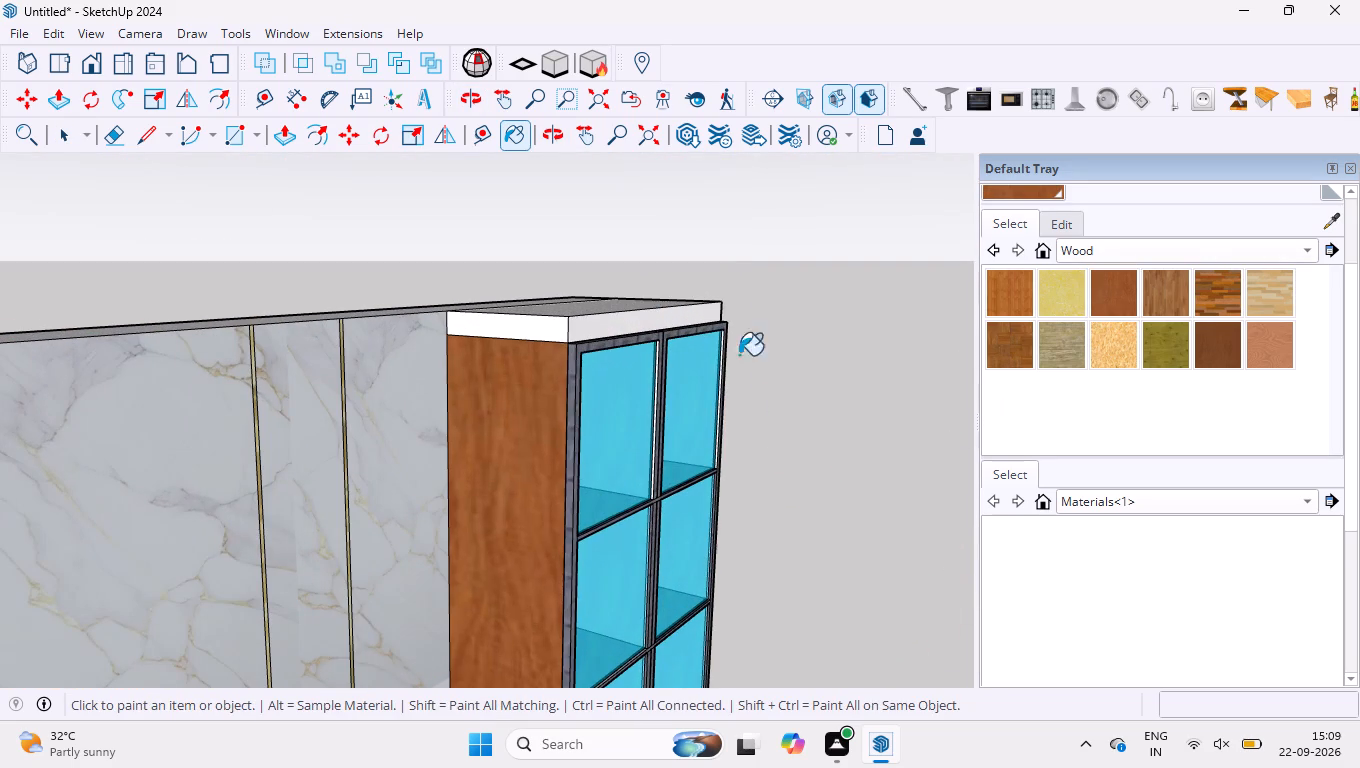
Paint the tall cabinet's marble-facing side, the side and front of its top band, and its top with the pinkish-brown wood.
left_click(1254, 338)
left_click(528, 493)
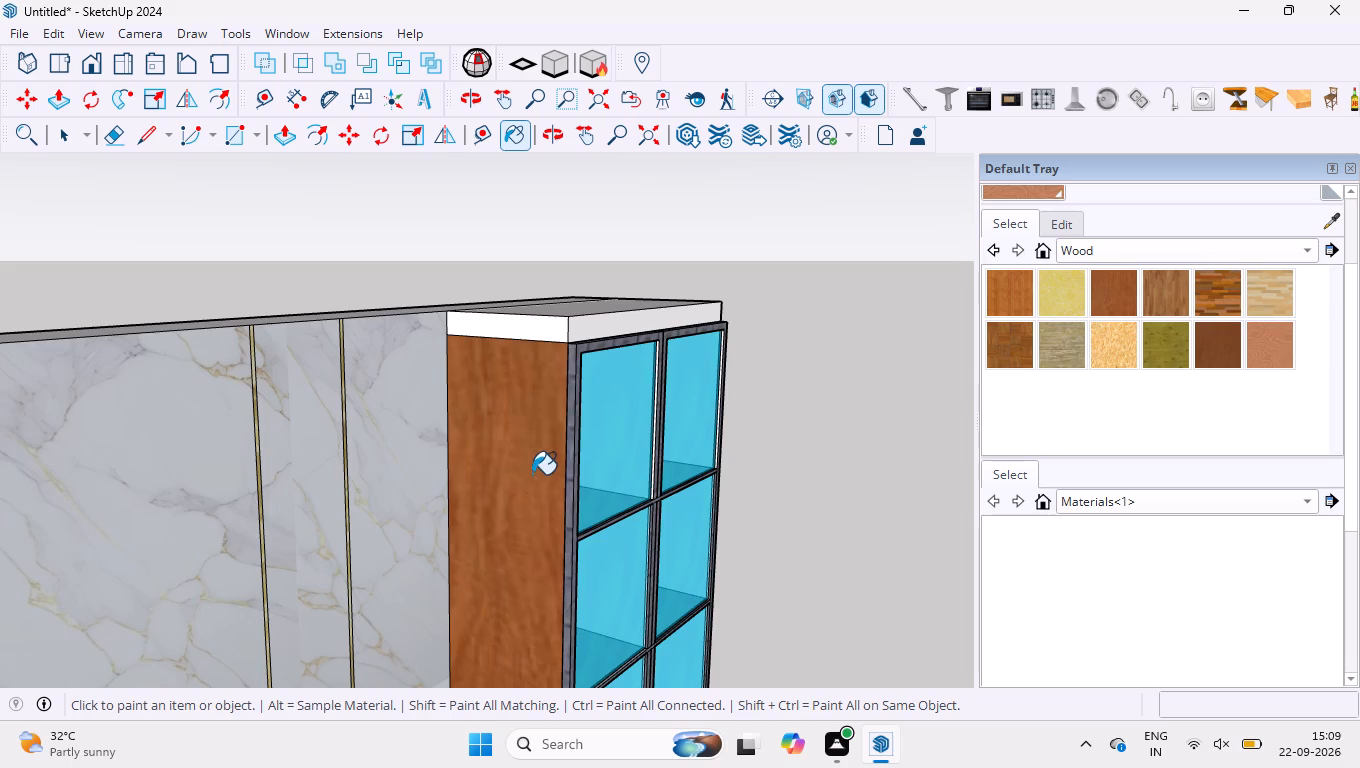
scroll(568, 315, "up", 3)
left_click(556, 339)
left_click(585, 345)
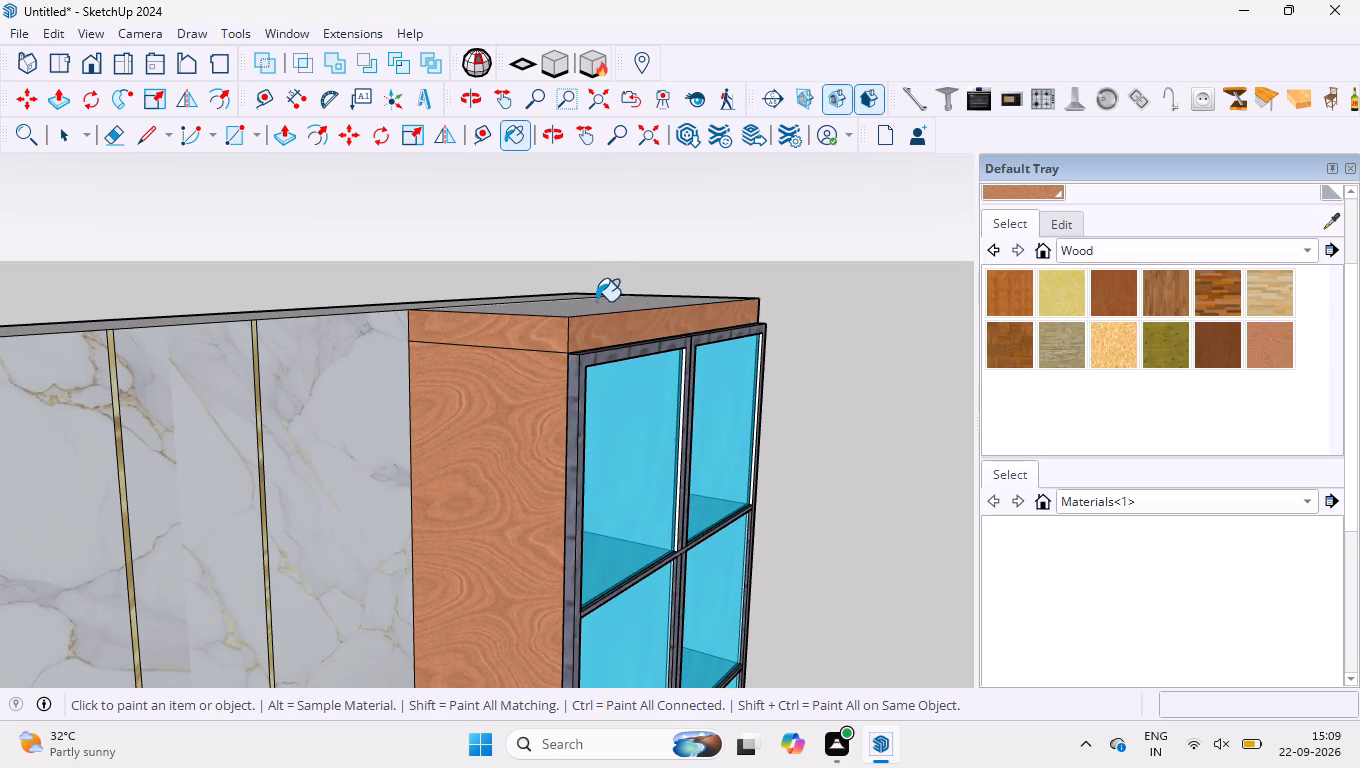
left_click(596, 303)
Paint the tall cabinet's outer side panel and the end of its top band with the same pinkish-brown wood.
scroll(587, 333, "down", 4)
middle_click_drag(698, 326, 80, 403)
scroll(80, 403, "up", 1)
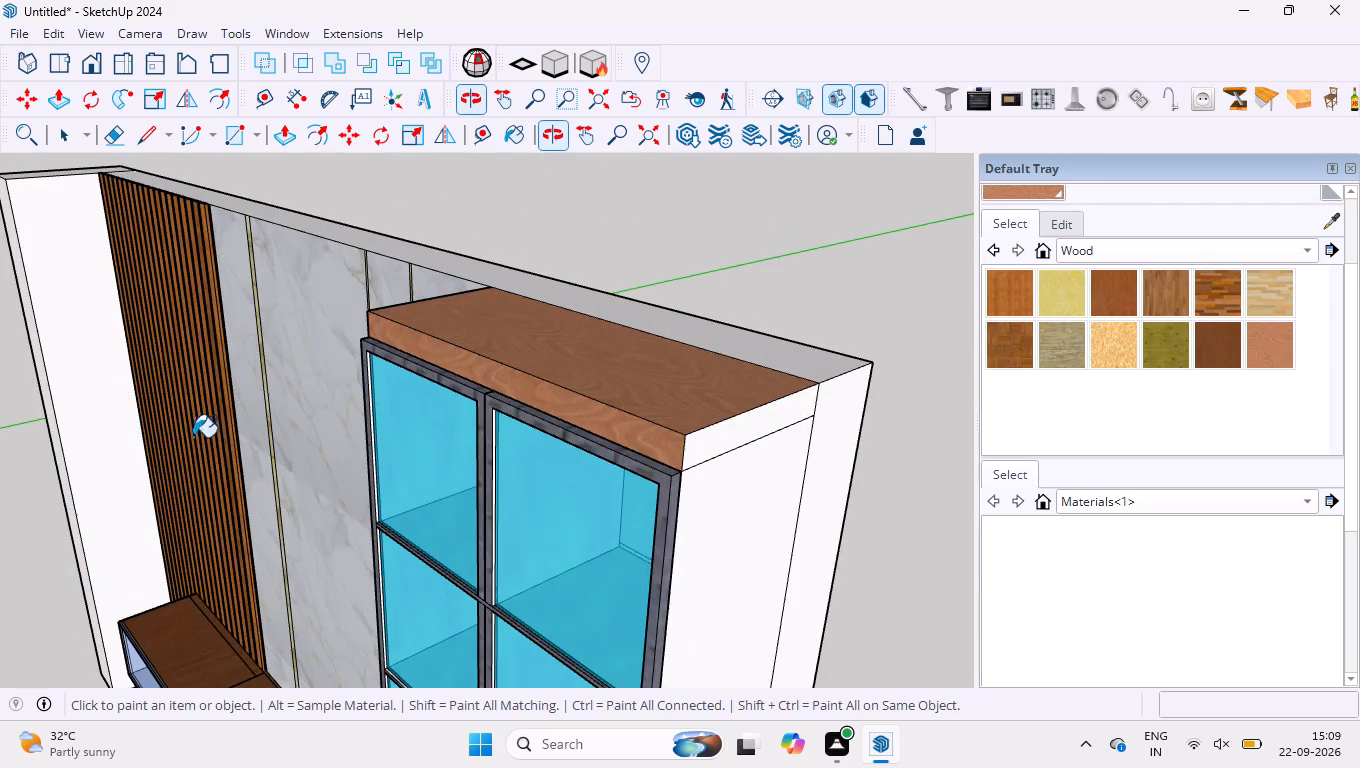
left_click(711, 452)
left_click(693, 526)
scroll(695, 337, "down", 9)
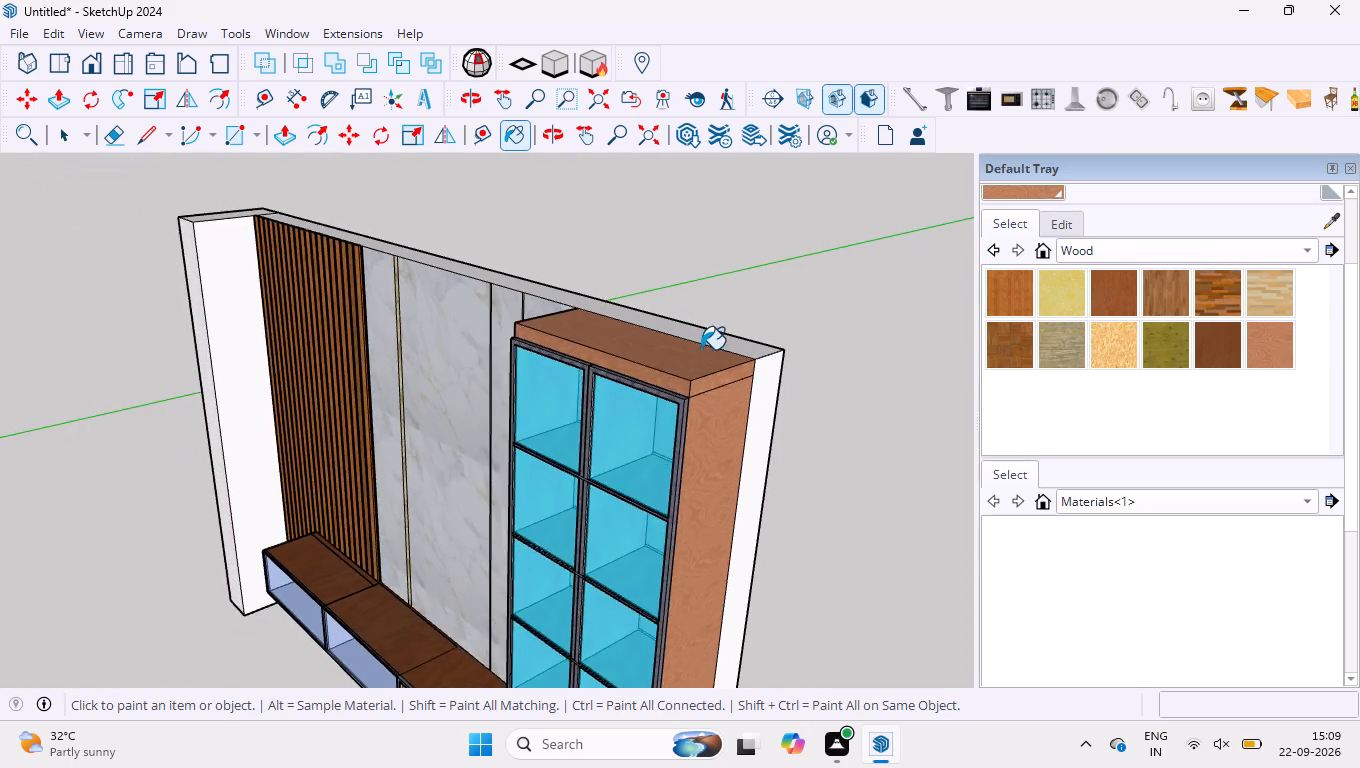
scroll(701, 349, "down", 11)
key("space")
left_click(837, 383)
Paint the front, inner side and outer side of the end pillar beside the slats with the dark grey material from the Stone collection.
scroll(455, 573, "up", 1)
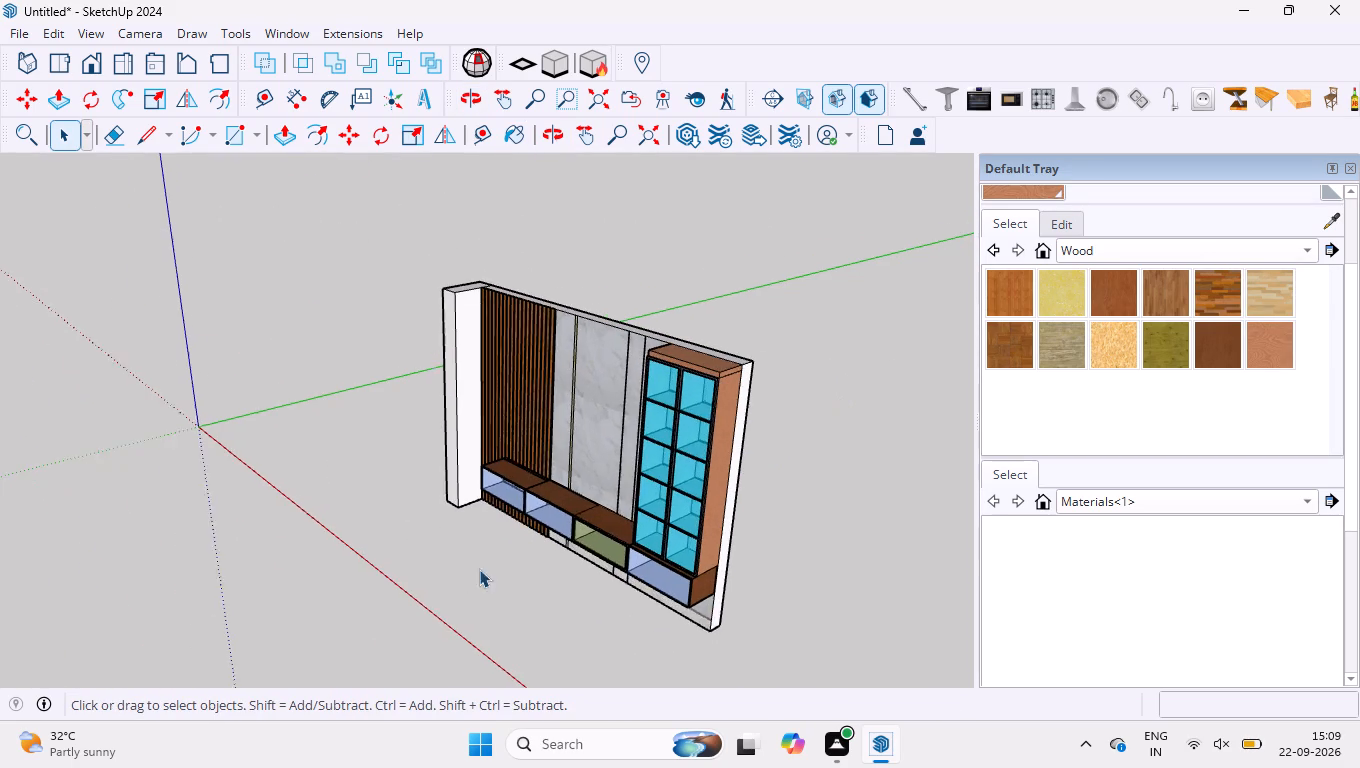
scroll(479, 569, "up", 2)
left_click(80, 61)
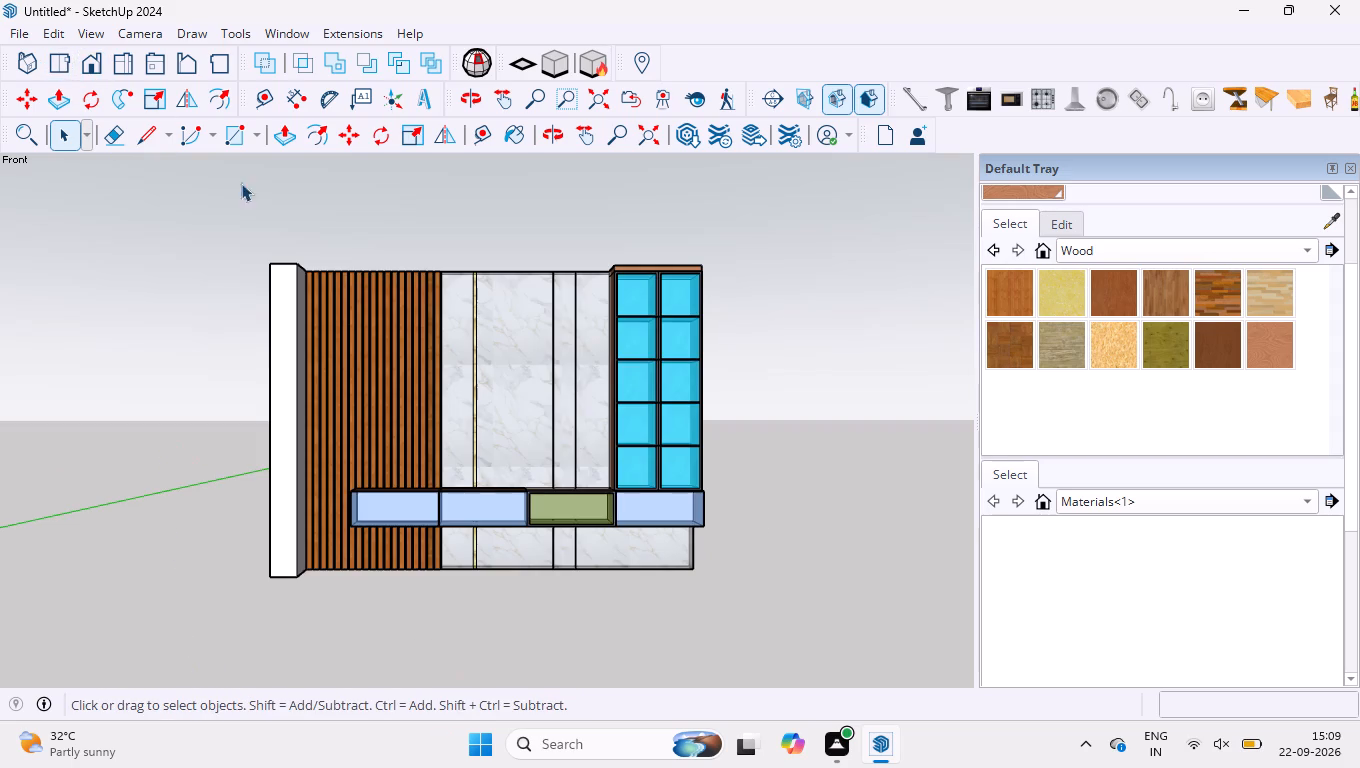
left_click(1157, 246)
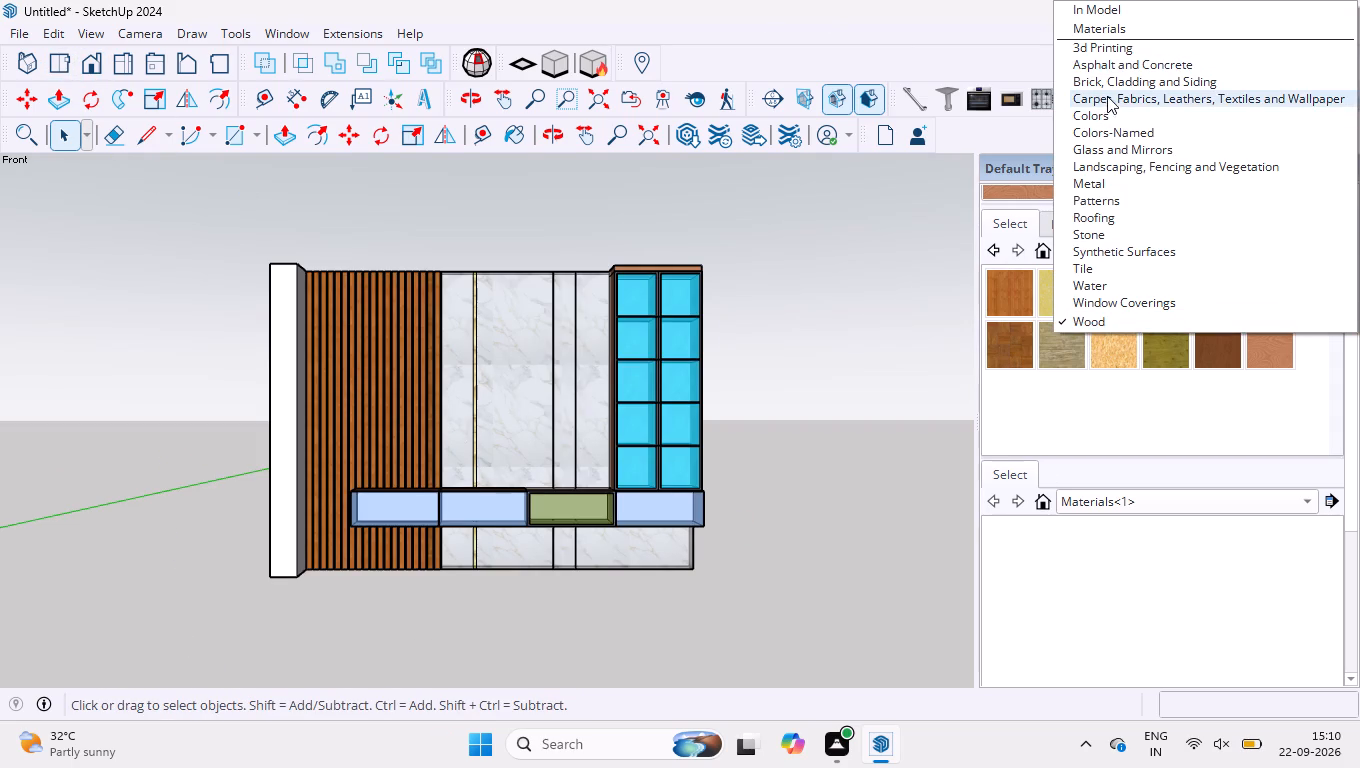
left_click(1092, 230)
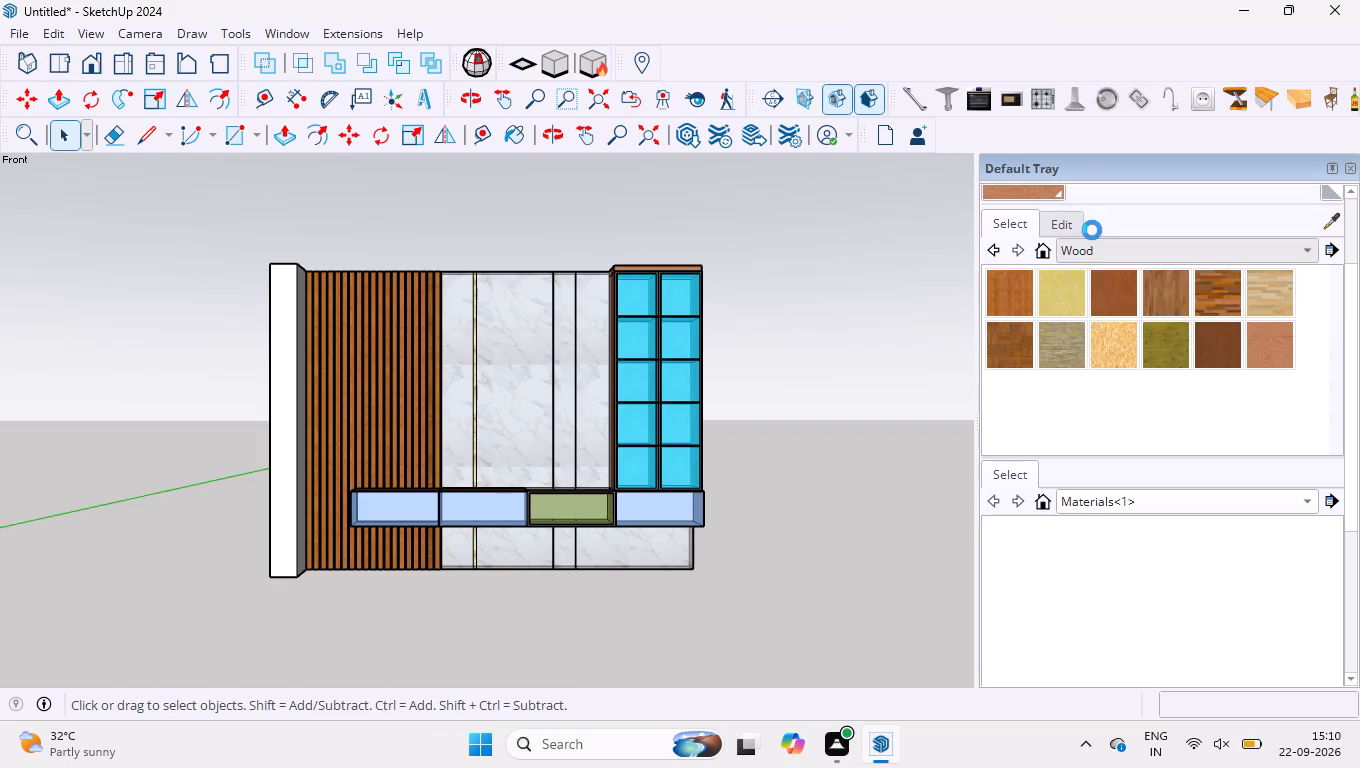
left_click(1123, 303)
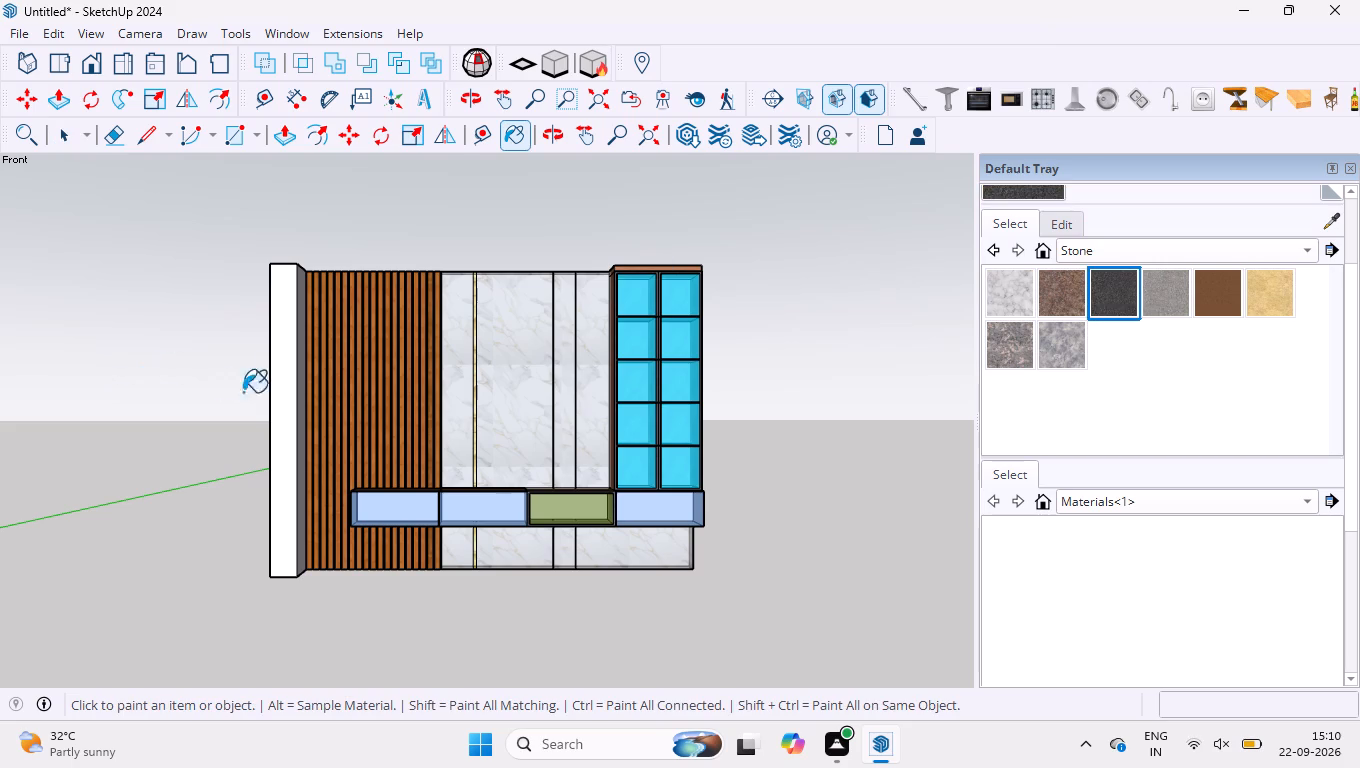
left_click(277, 388)
scroll(284, 393, "up", 4)
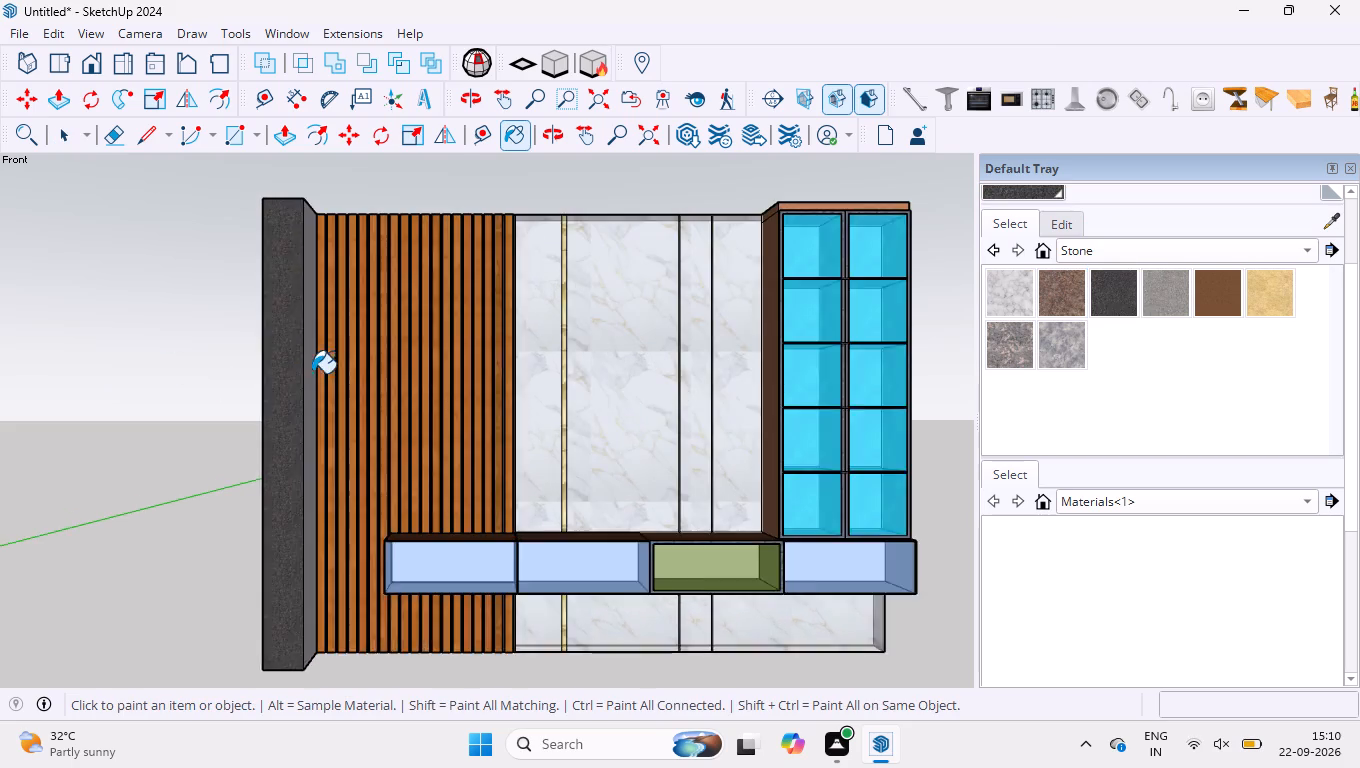
scroll(312, 371, "up", 1)
middle_click_drag(309, 368, 261, 389)
left_click(316, 353)
middle_click_drag(246, 388, 608, 394)
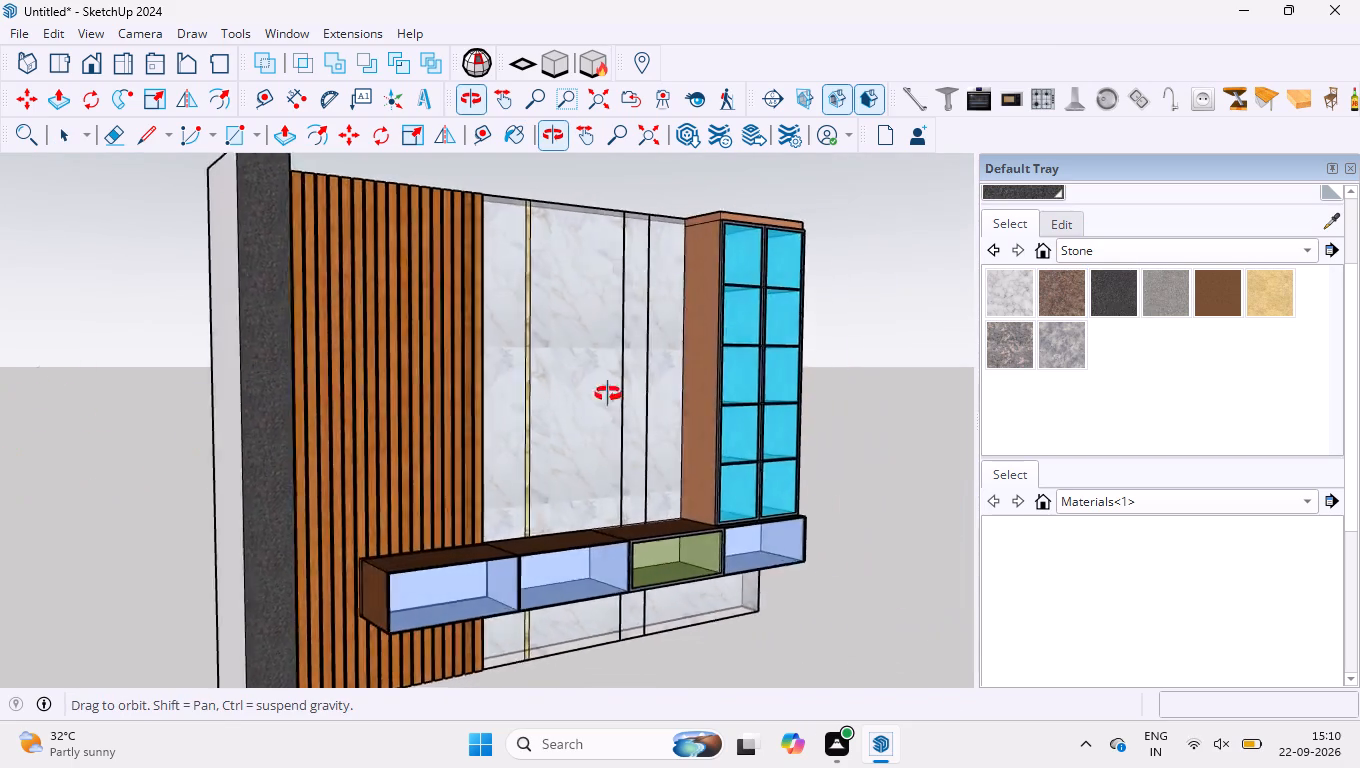
middle_click_drag(608, 394, 679, 403)
left_click(262, 388)
scroll(311, 407, "down", 9)
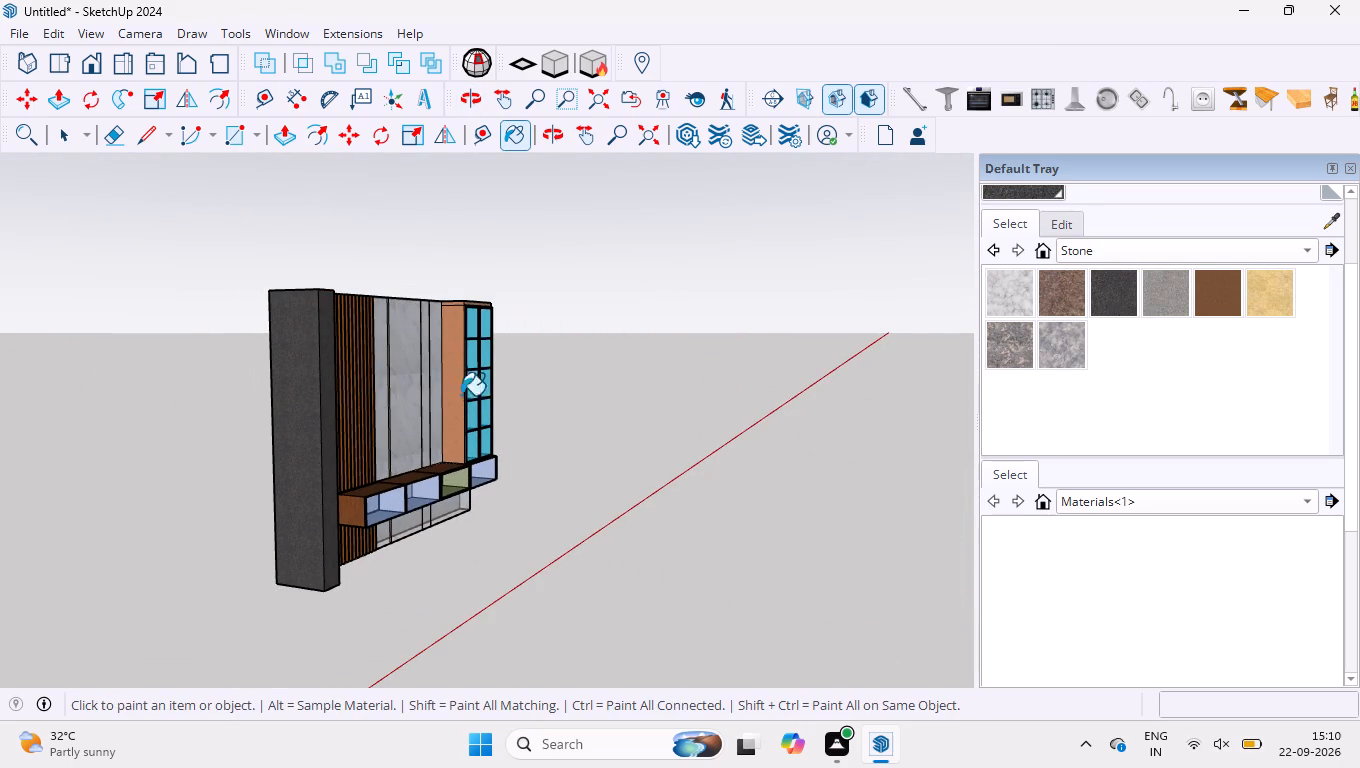
Set the standard Front view of the wall unit and close the Default Tray.
left_click(101, 73)
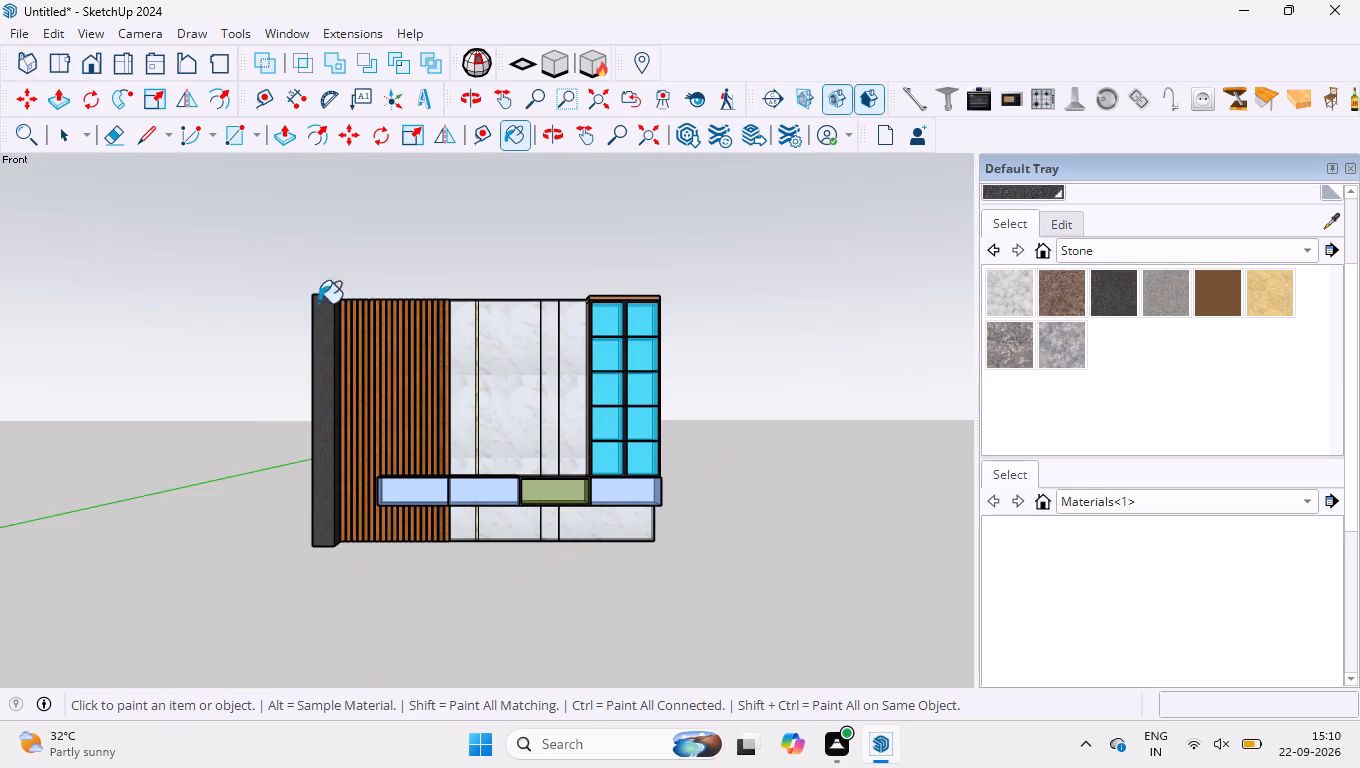
left_click(1347, 168)
scroll(703, 388, "up", 4)
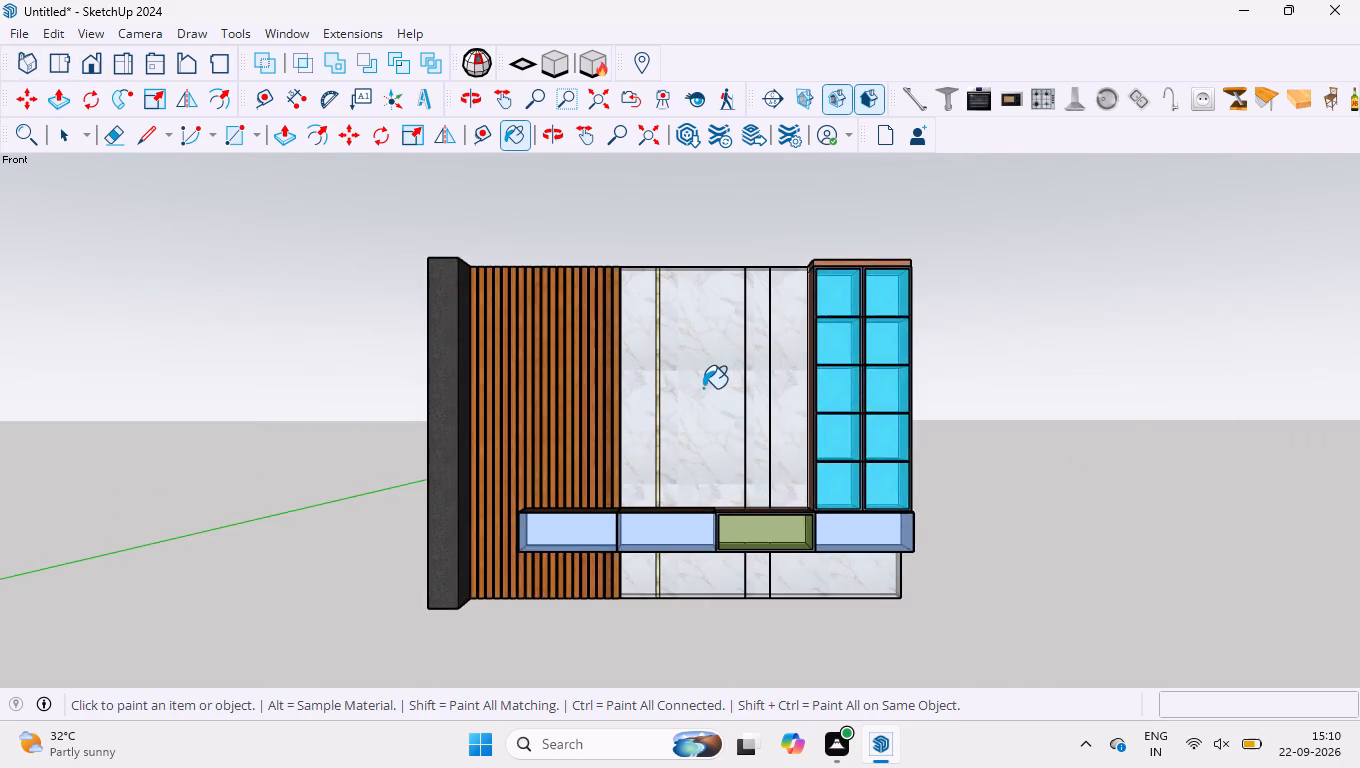
scroll(701, 386, "up", 2)
scroll(682, 381, "down", 1)
scroll(647, 531, "up", 1)
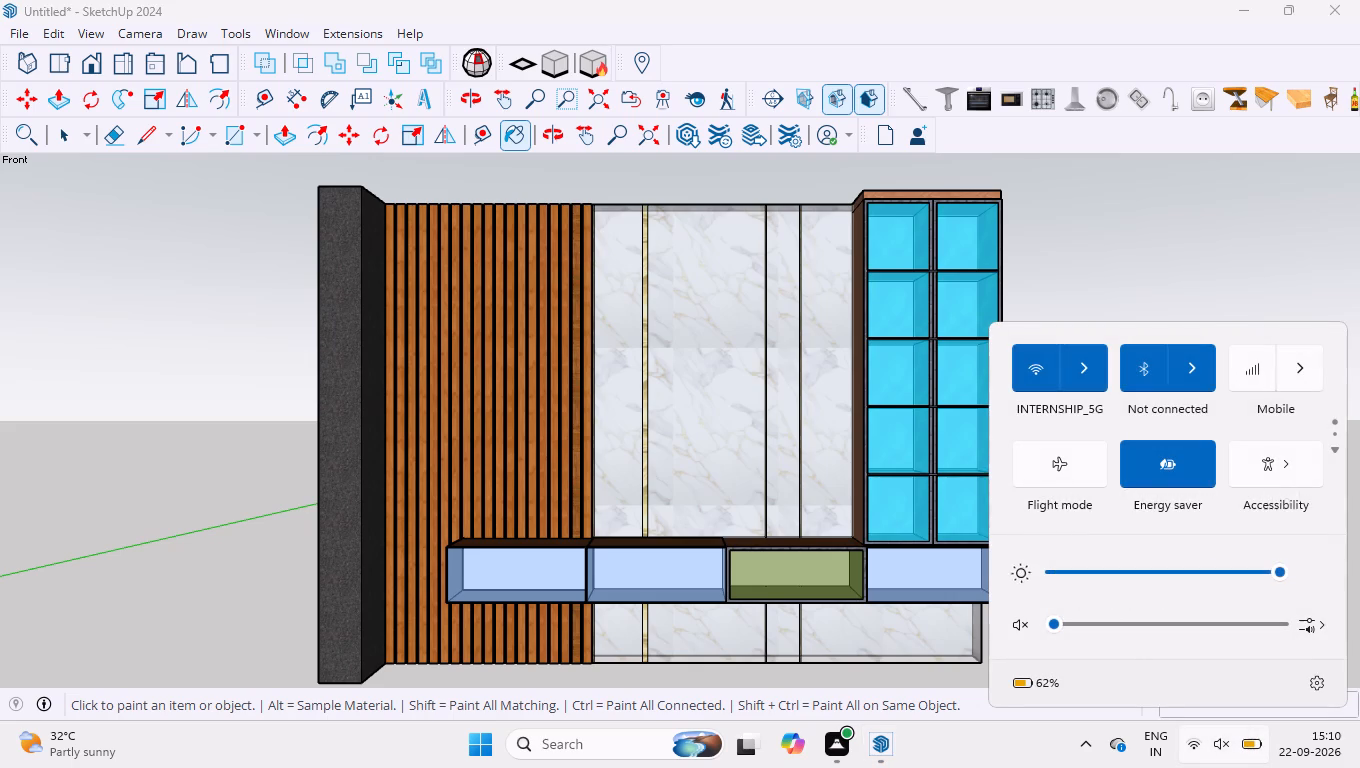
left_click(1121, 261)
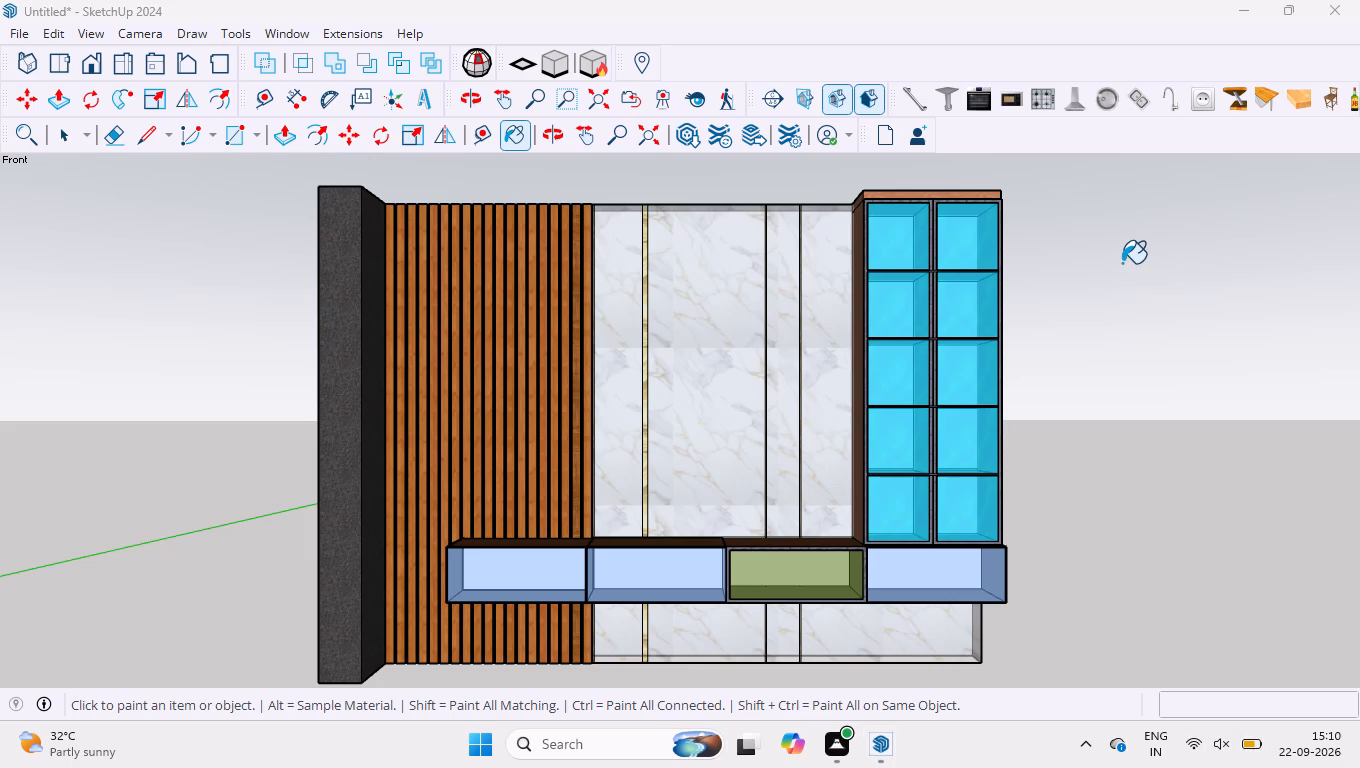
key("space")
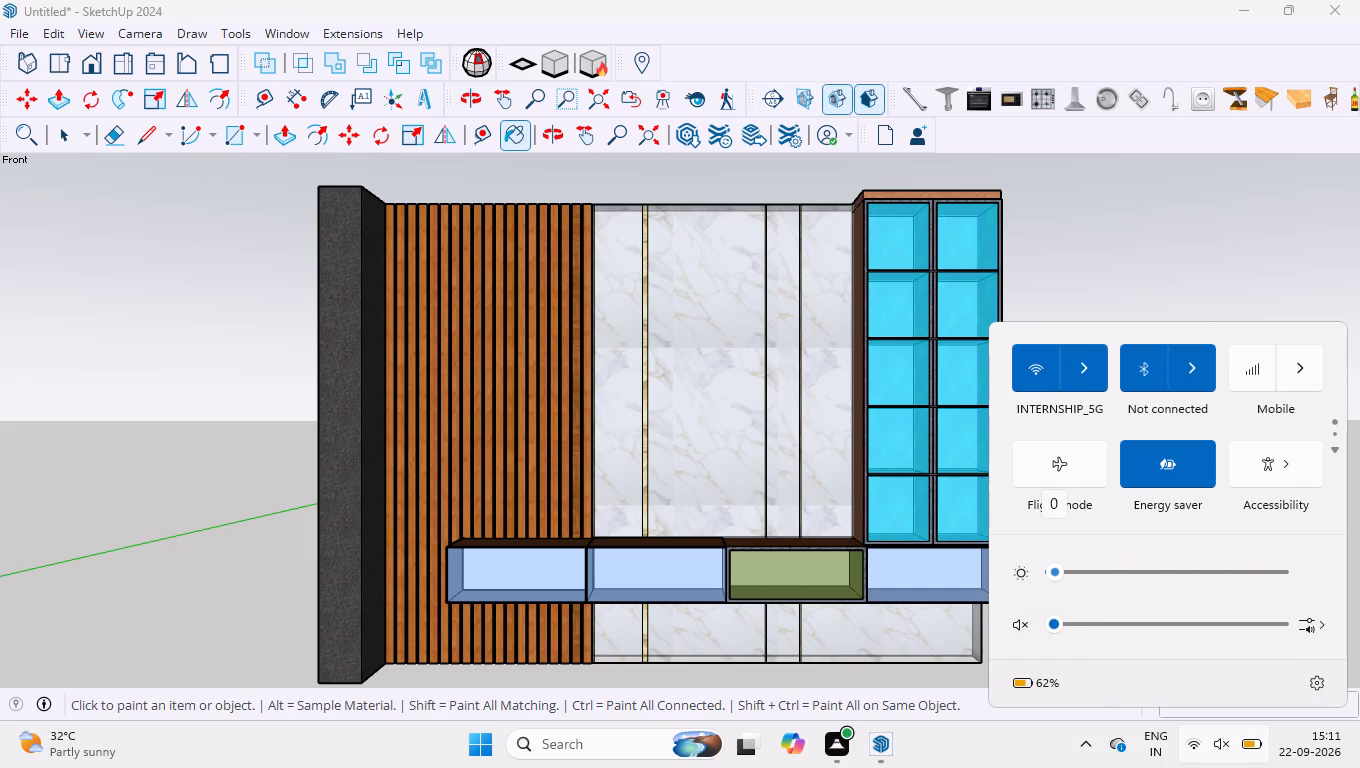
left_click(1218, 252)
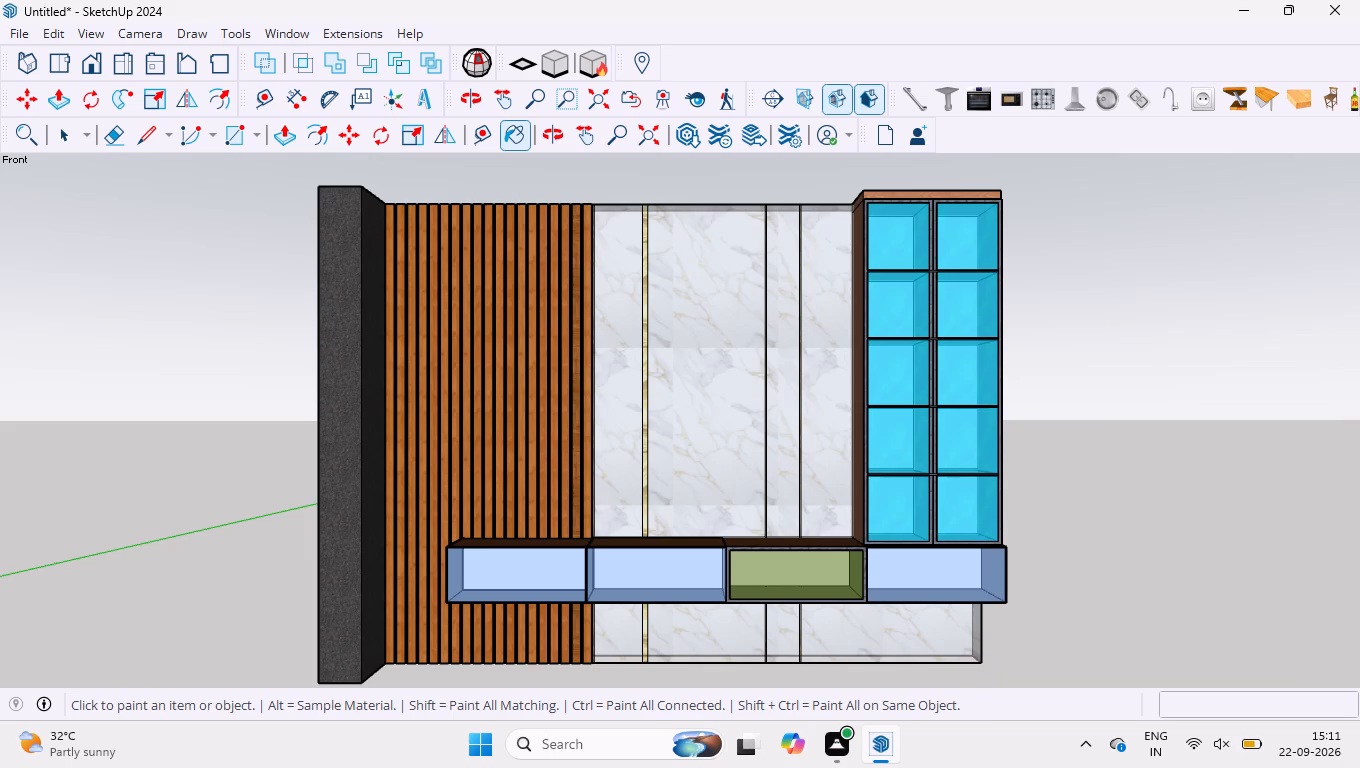
Examine the tall cabinet's glass compartments and dark metal door frames up close.
scroll(809, 293, "up", 4)
scroll(984, 232, "up", 2)
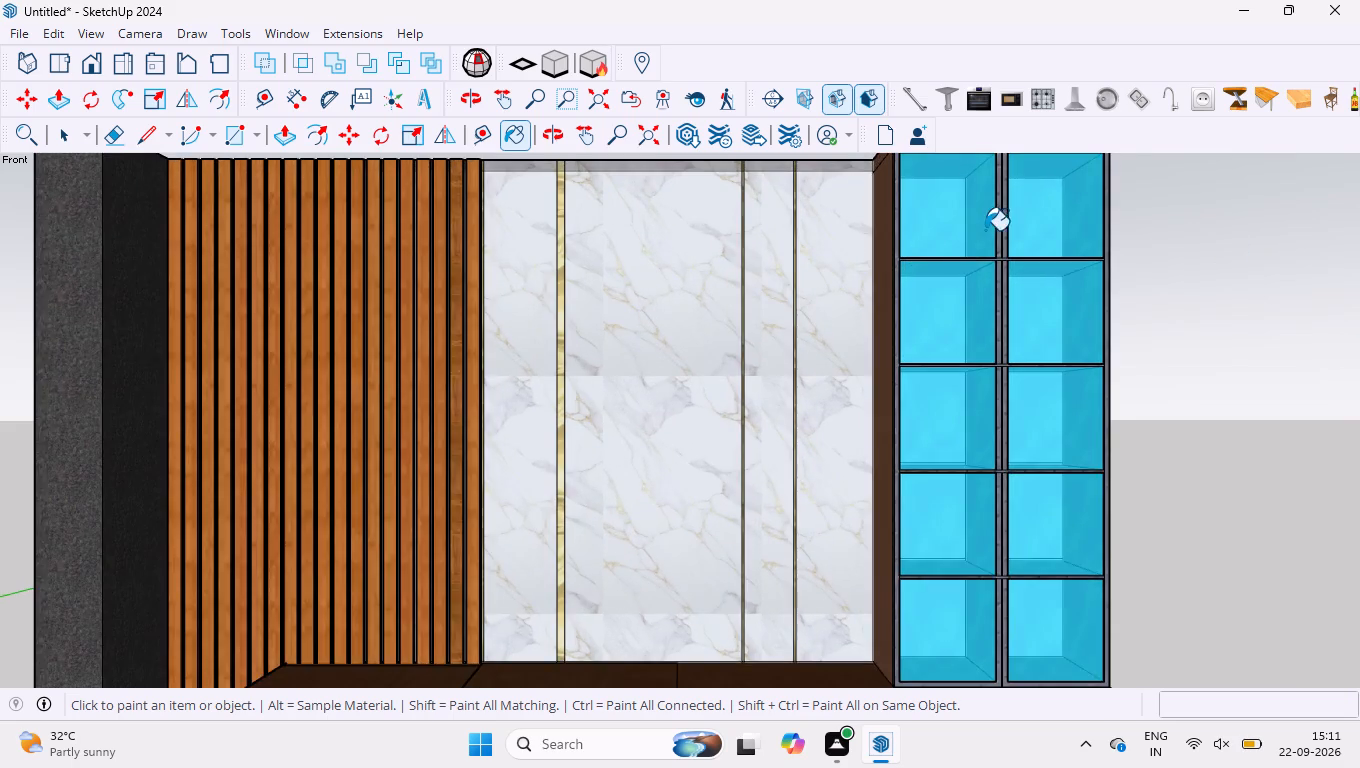
scroll(985, 230, "up", 6)
scroll(895, 196, "up", 4)
middle_click_drag(956, 266, 972, 411)
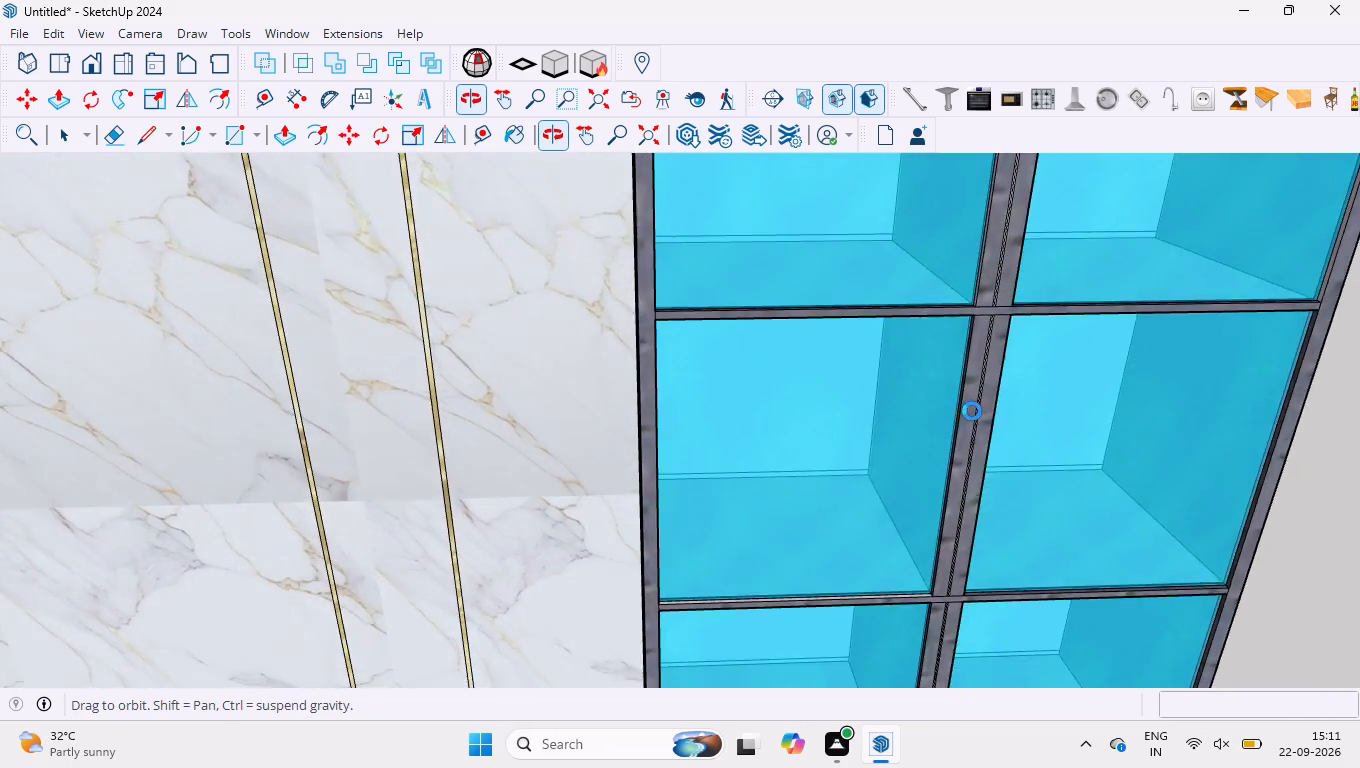
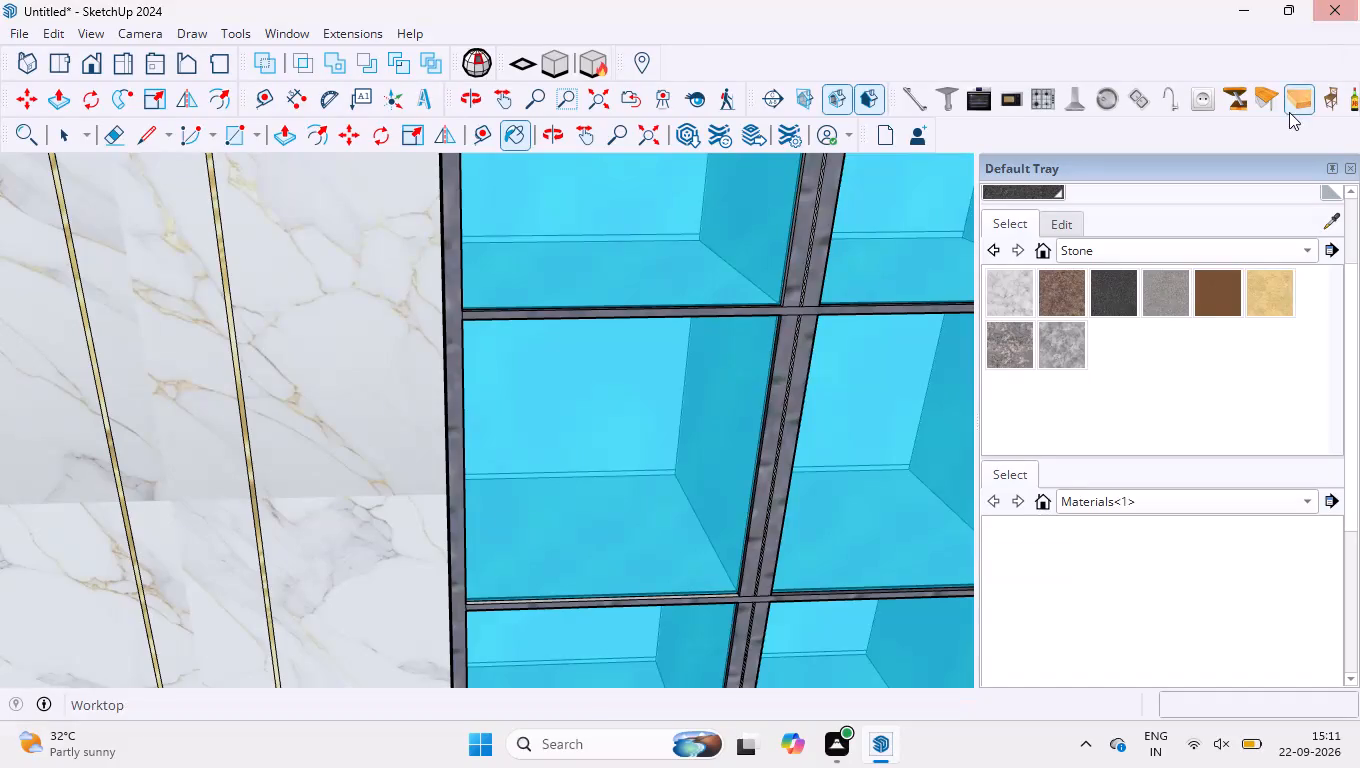
Close the Default Tray.
left_click(1348, 166)
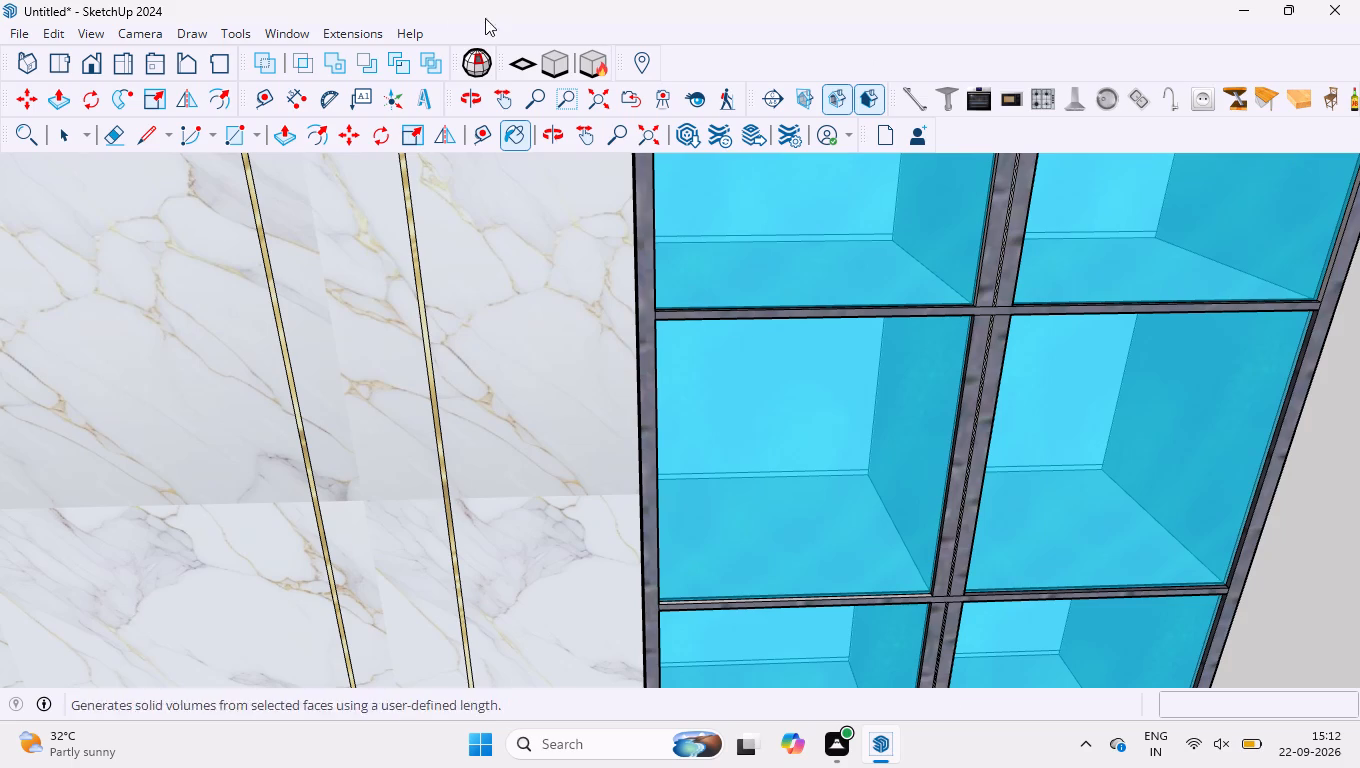
Open 3D Warehouse and search its content for tv.
left_click(694, 141)
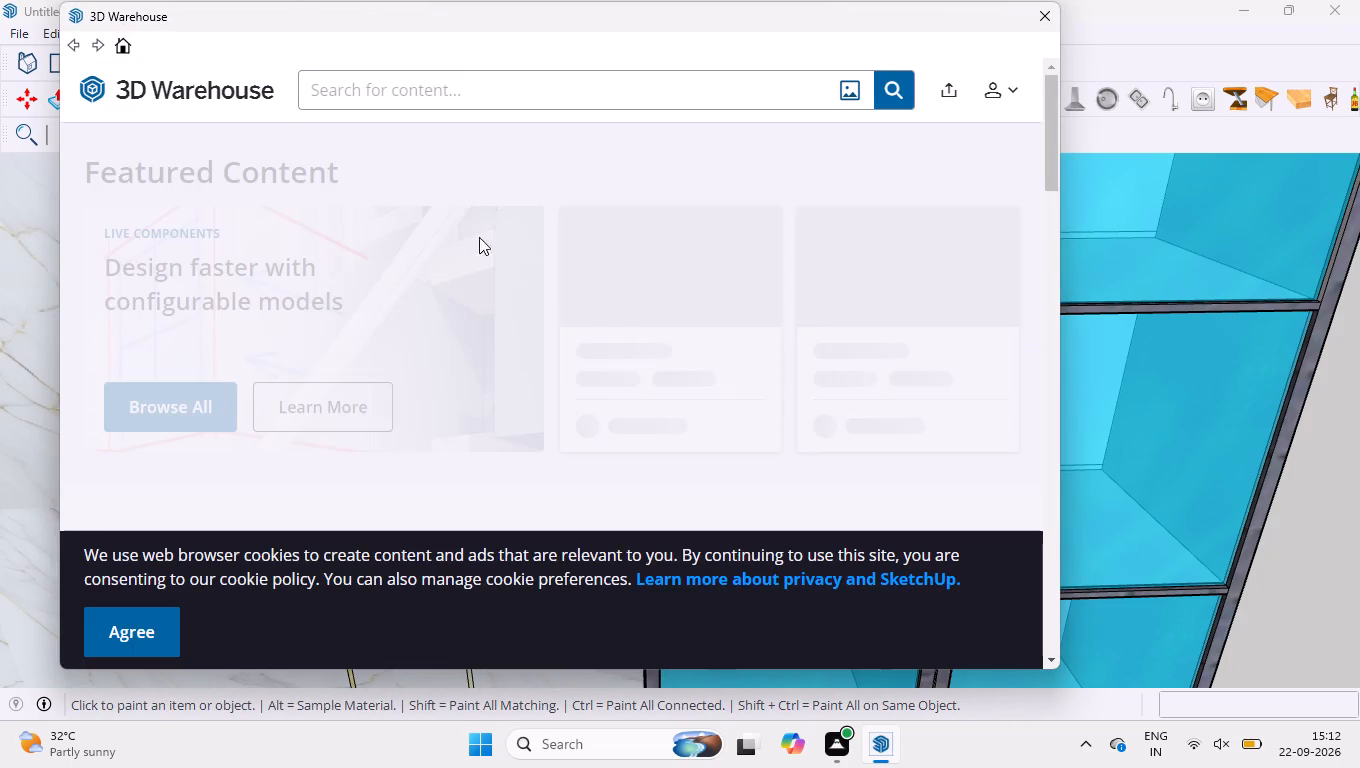
left_click(533, 88)
type("tv")
key("Return")
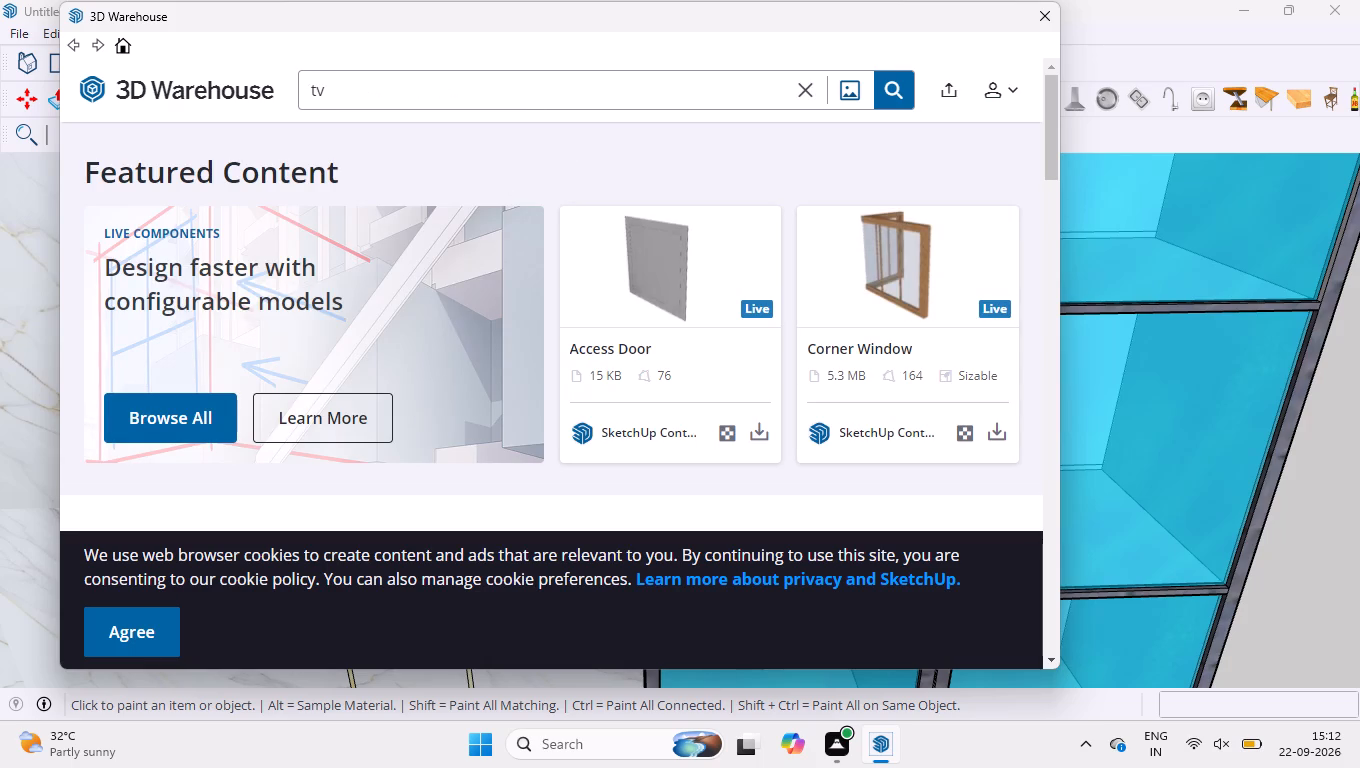
Browse the TV models in the search results for a suitable flat-screen television.
scroll(642, 162, "down", 2)
scroll(637, 224, "up", 2)
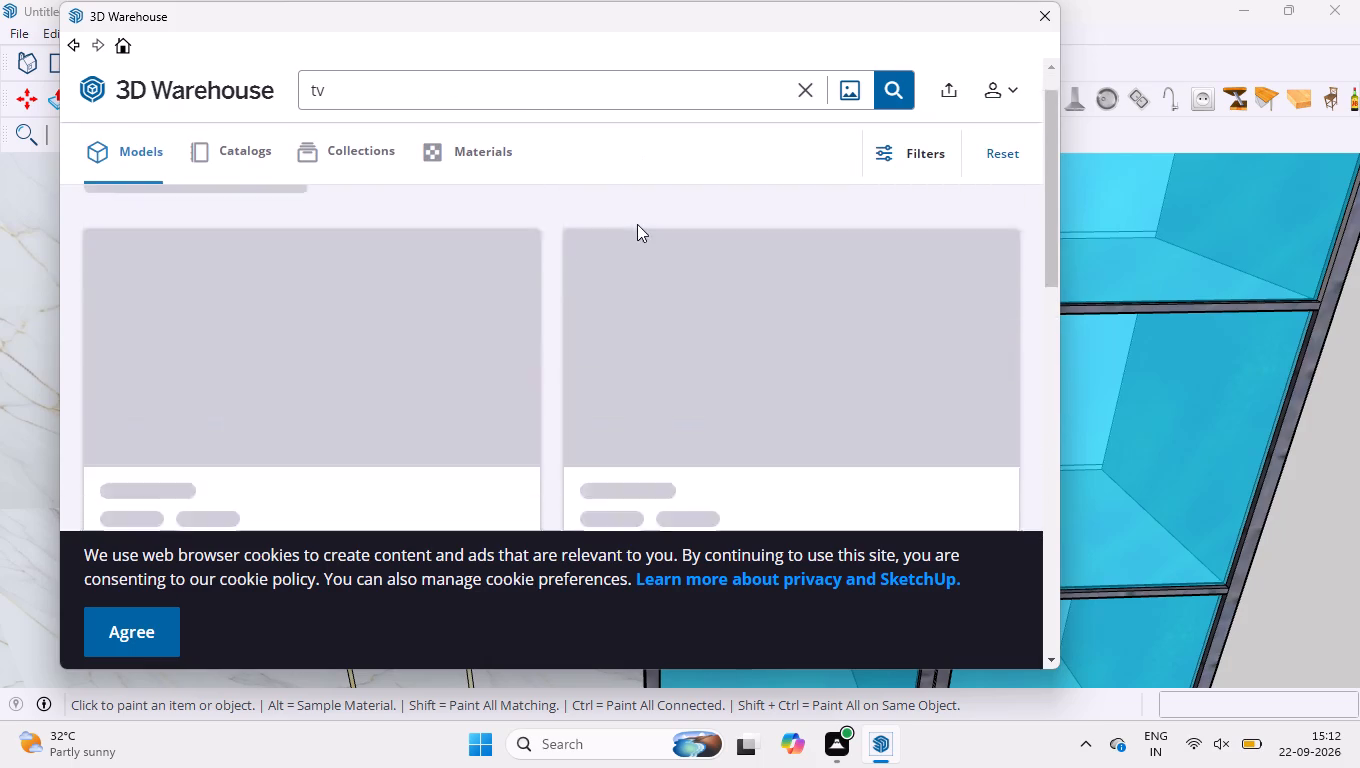
scroll(637, 224, "down", 1)
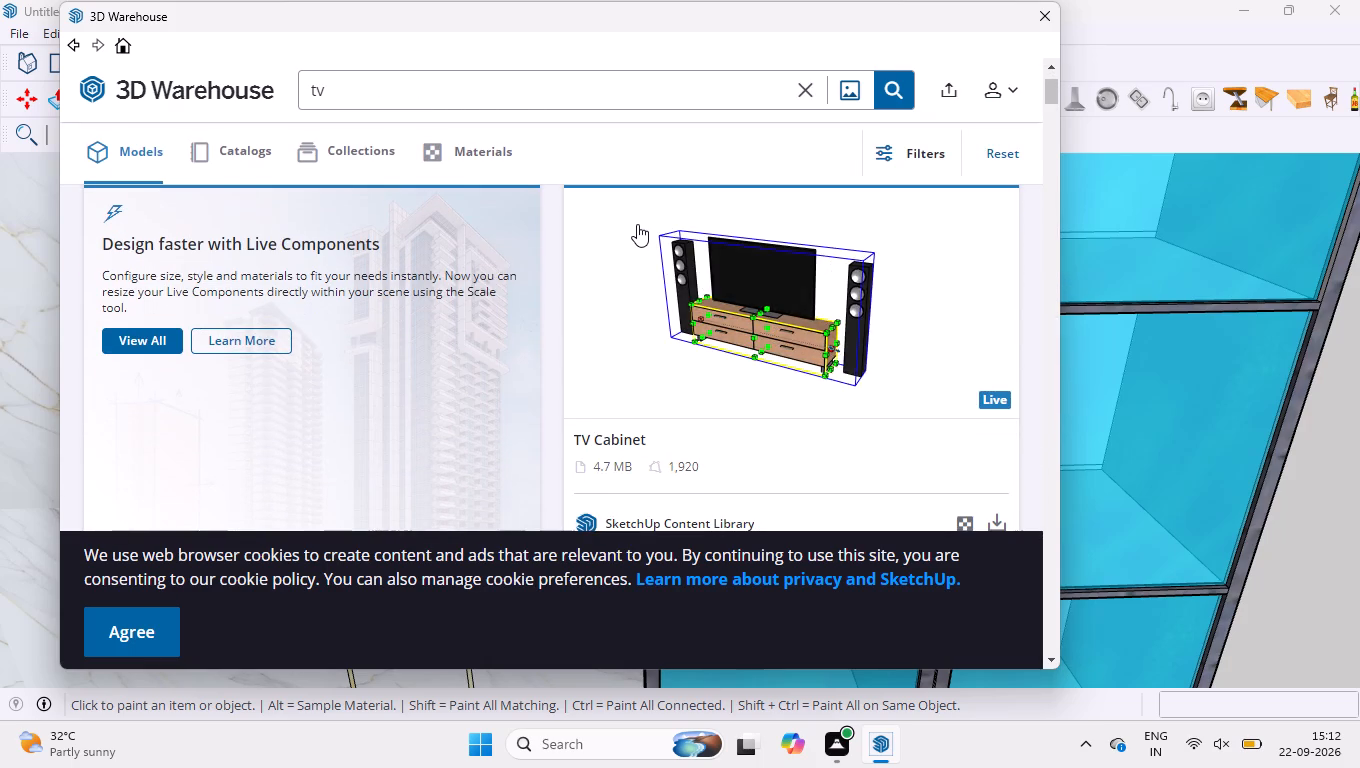
scroll(637, 224, "down", 8)
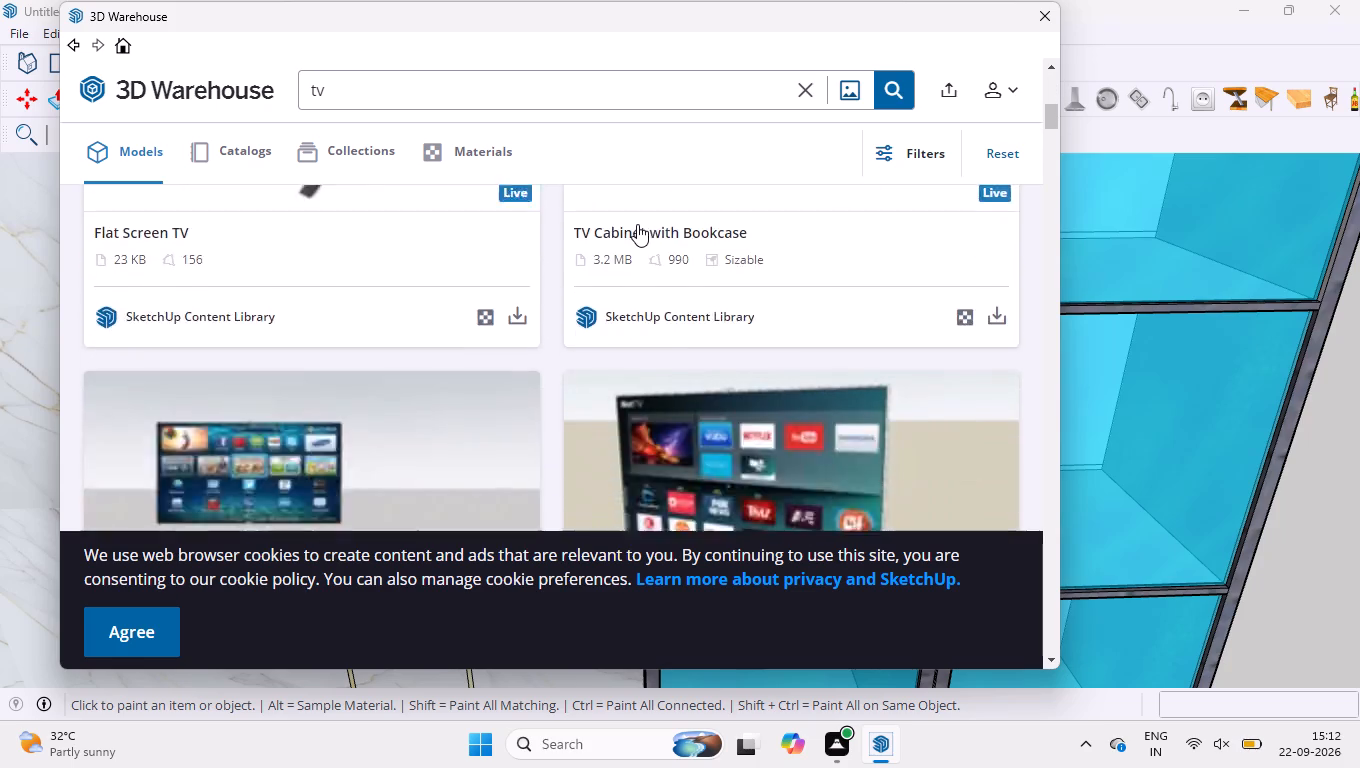
scroll(772, 322, "down", 6)
scroll(750, 278, "up", 3)
scroll(748, 282, "down", 5)
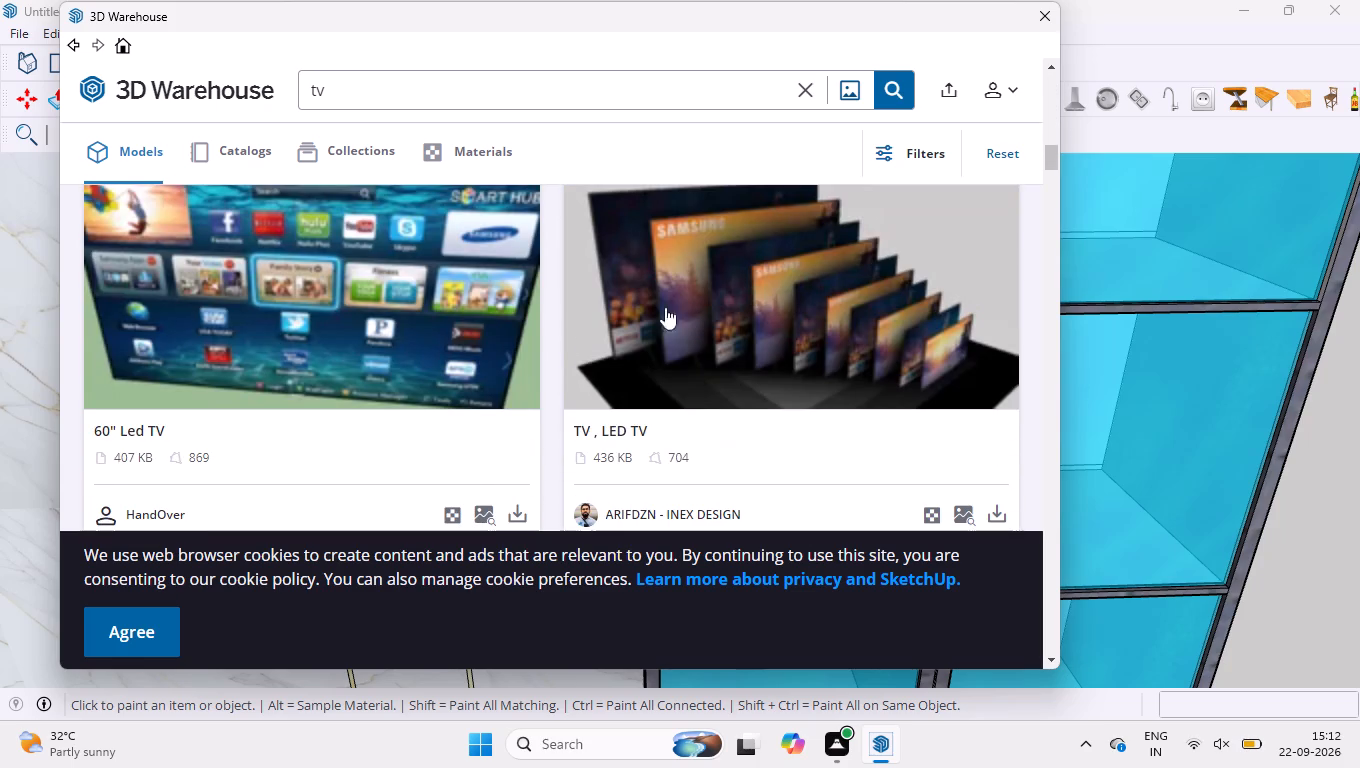
scroll(560, 332, "up", 1)
scroll(573, 307, "down", 2)
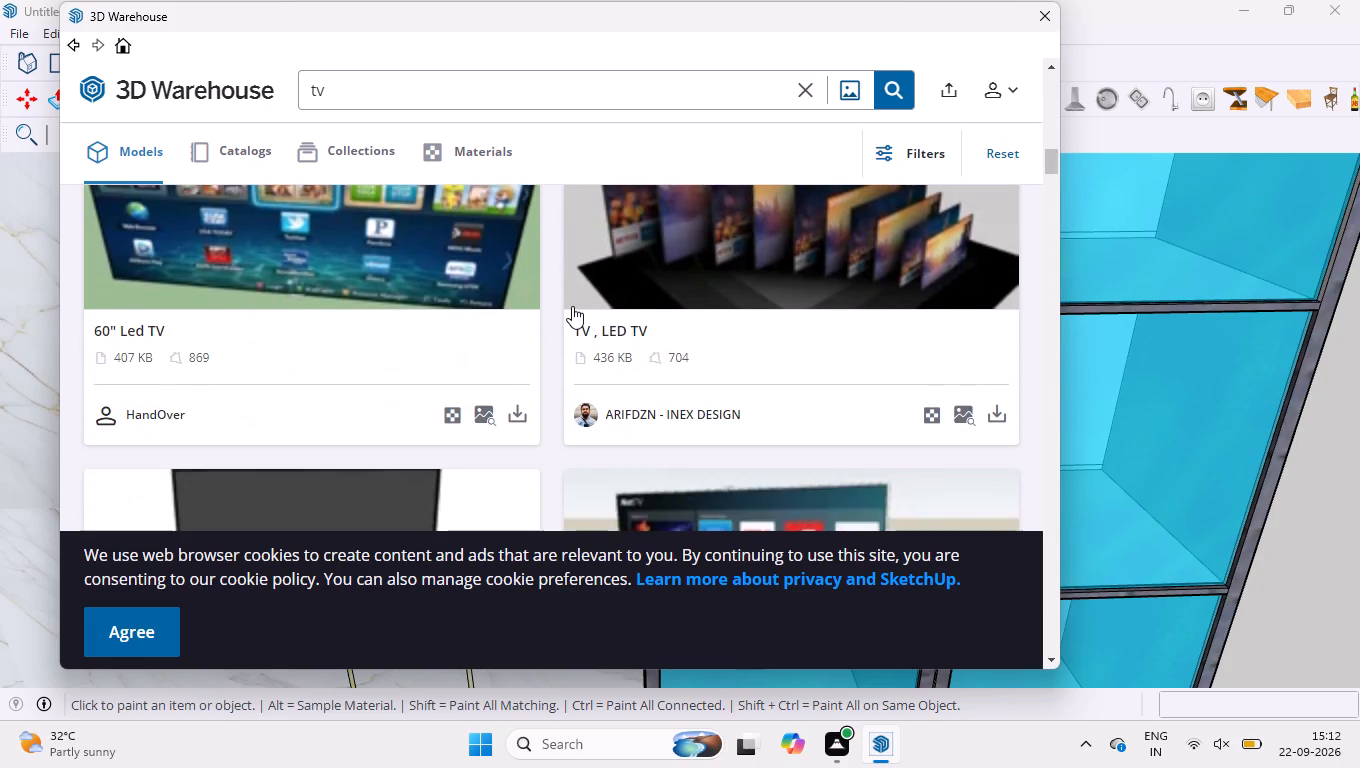
scroll(572, 306, "up", 10)
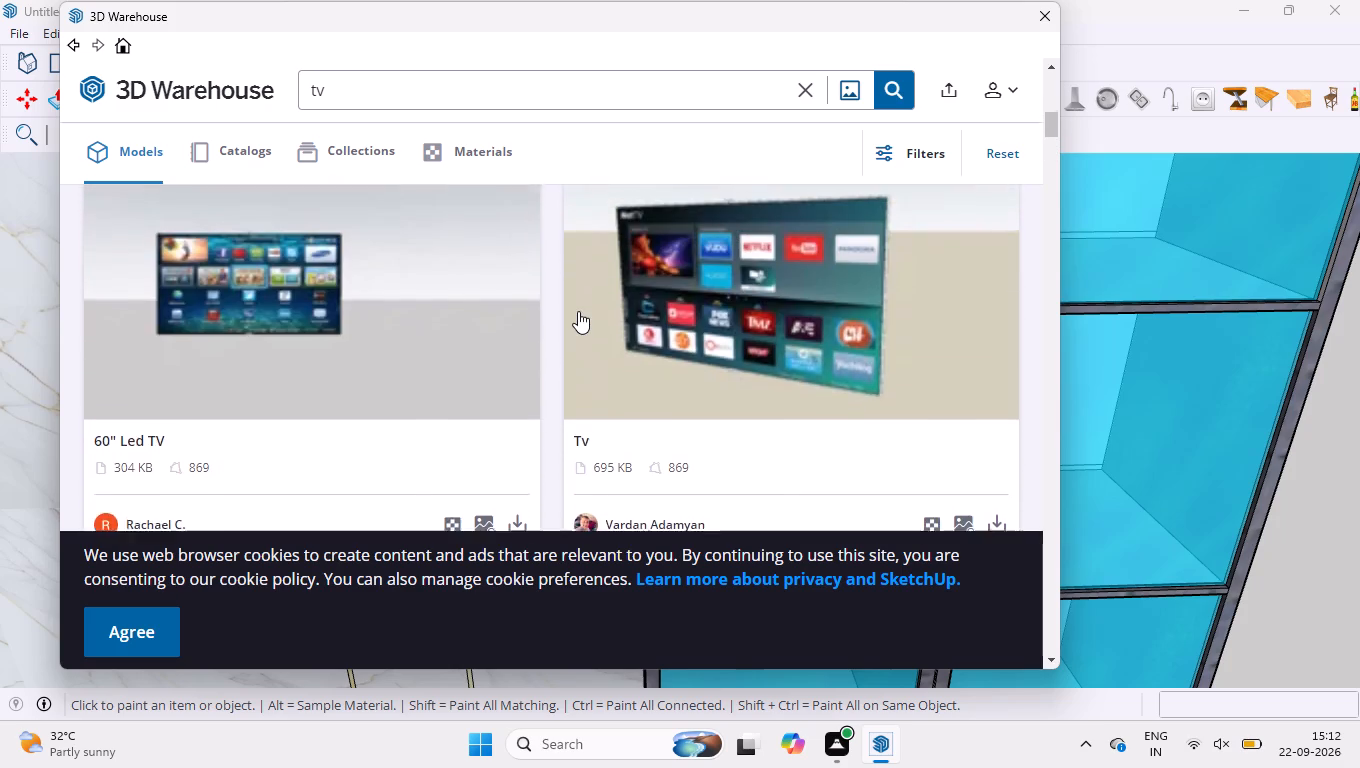
scroll(578, 312, "down", 12)
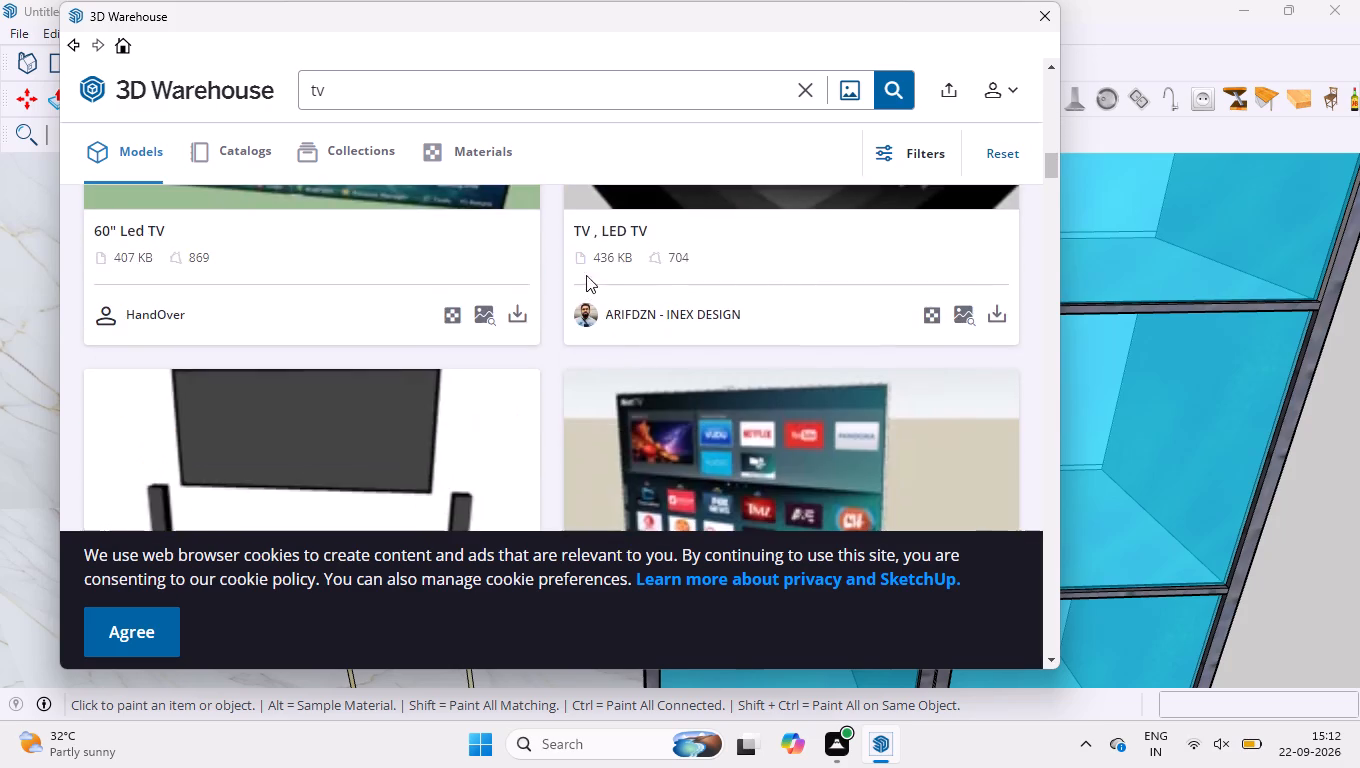
scroll(586, 275, "down", 5)
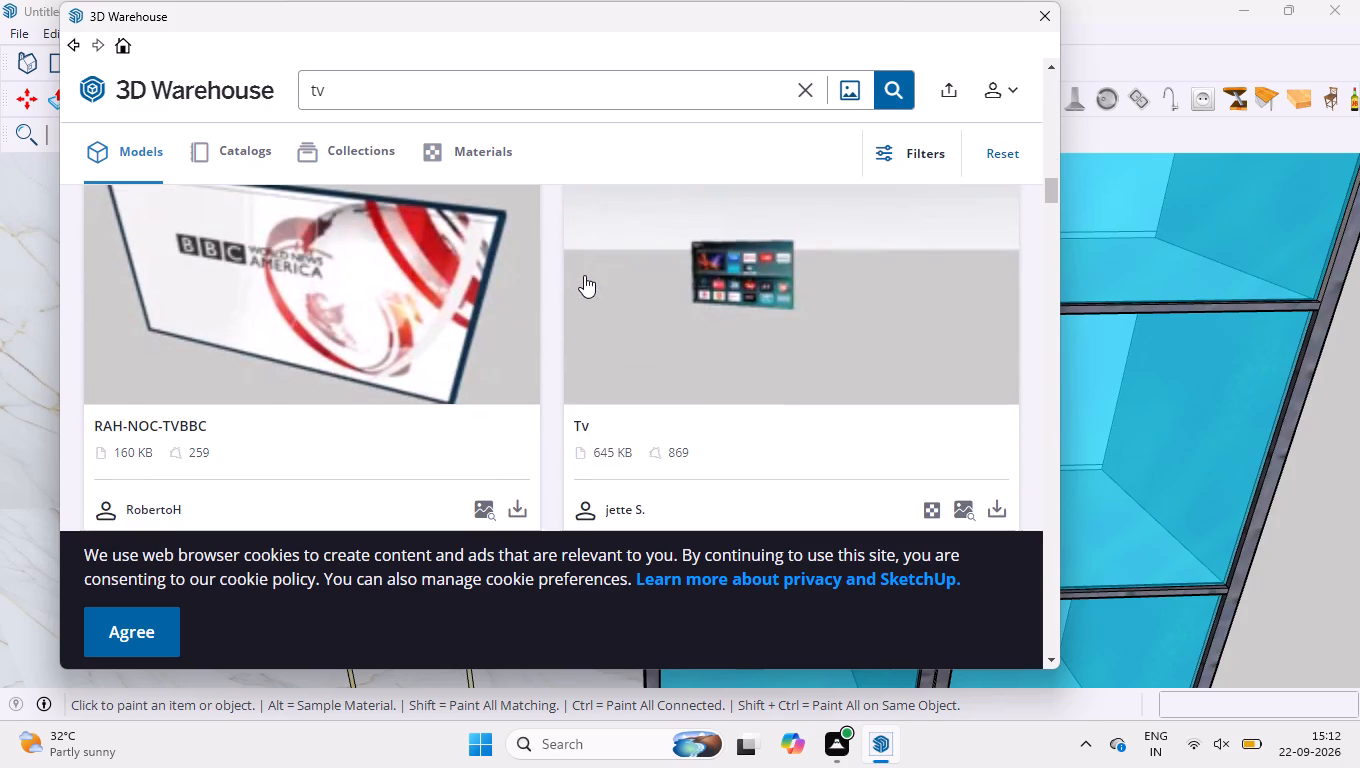
scroll(584, 275, "down", 10)
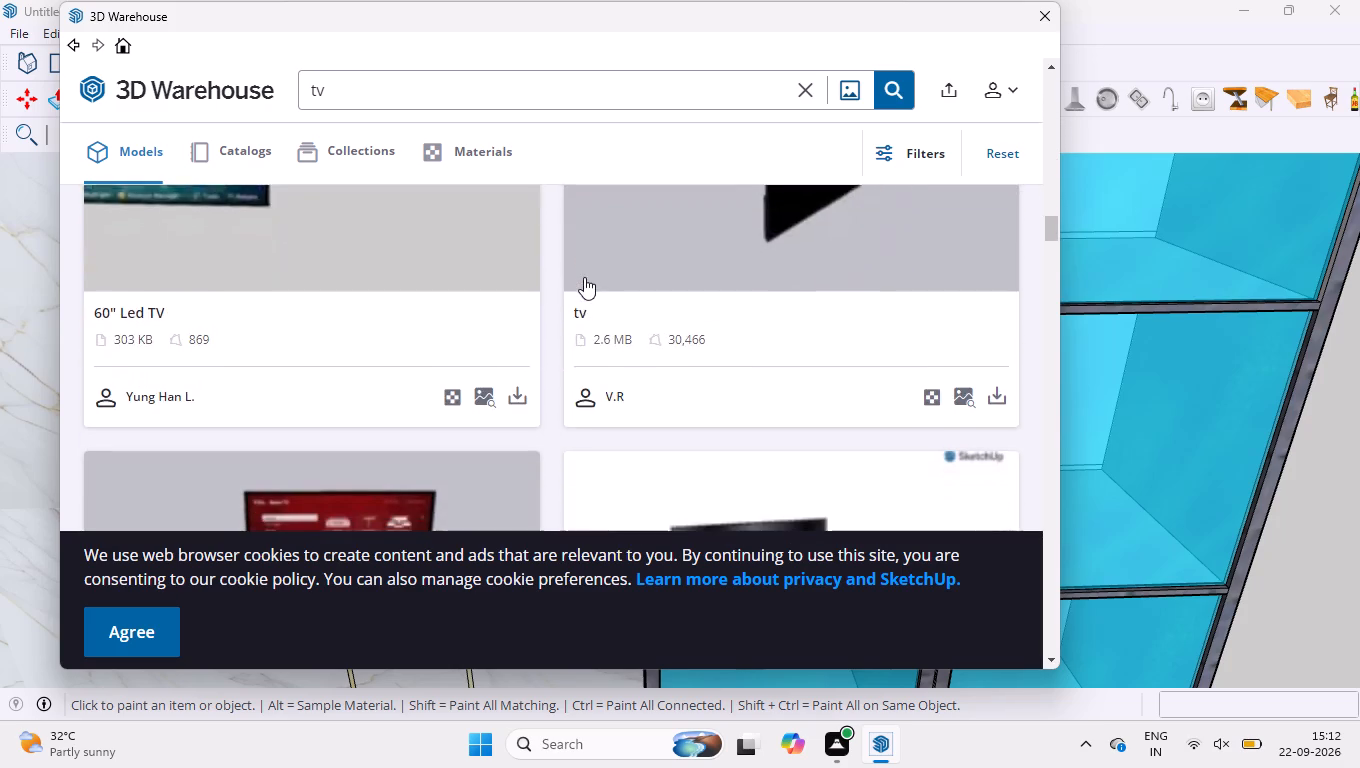
scroll(584, 277, "down", 1)
scroll(584, 277, "up", 4)
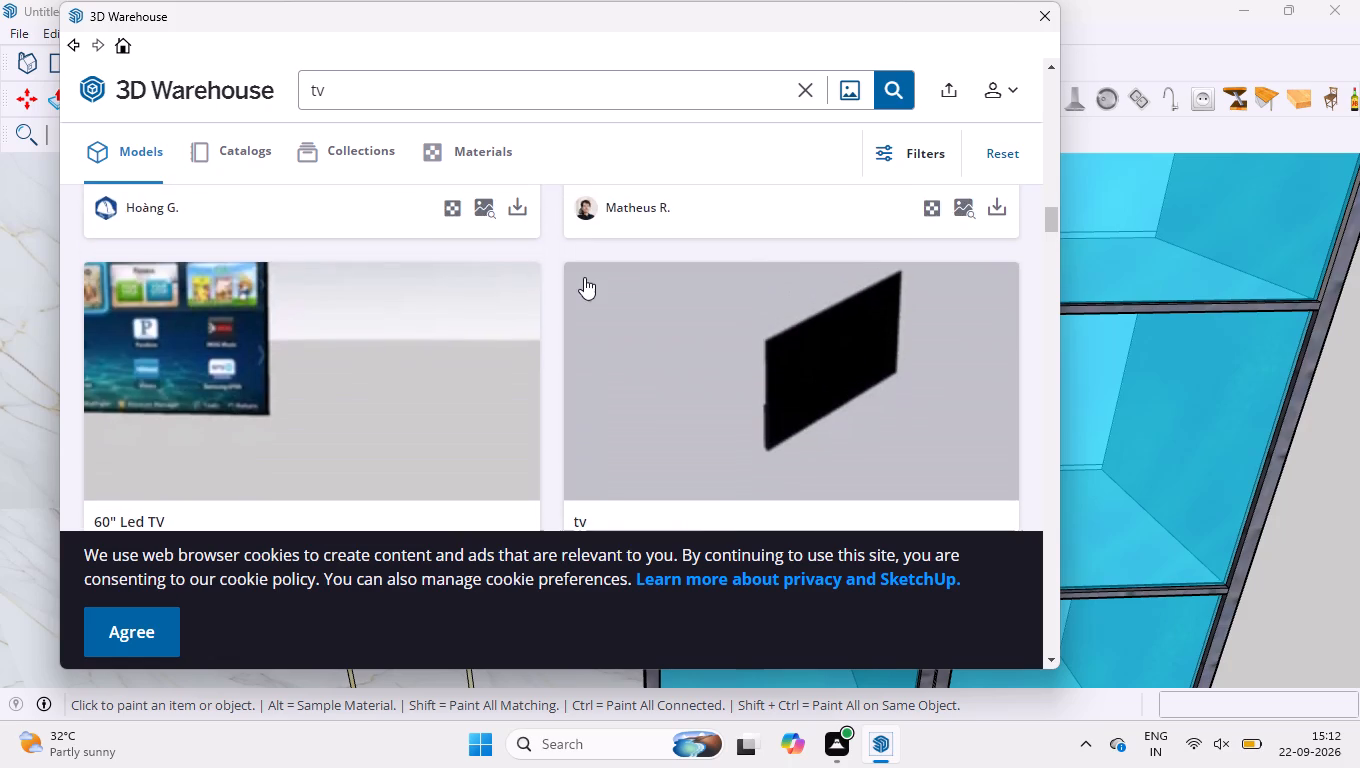
scroll(584, 277, "down", 10)
scroll(592, 268, "up", 8)
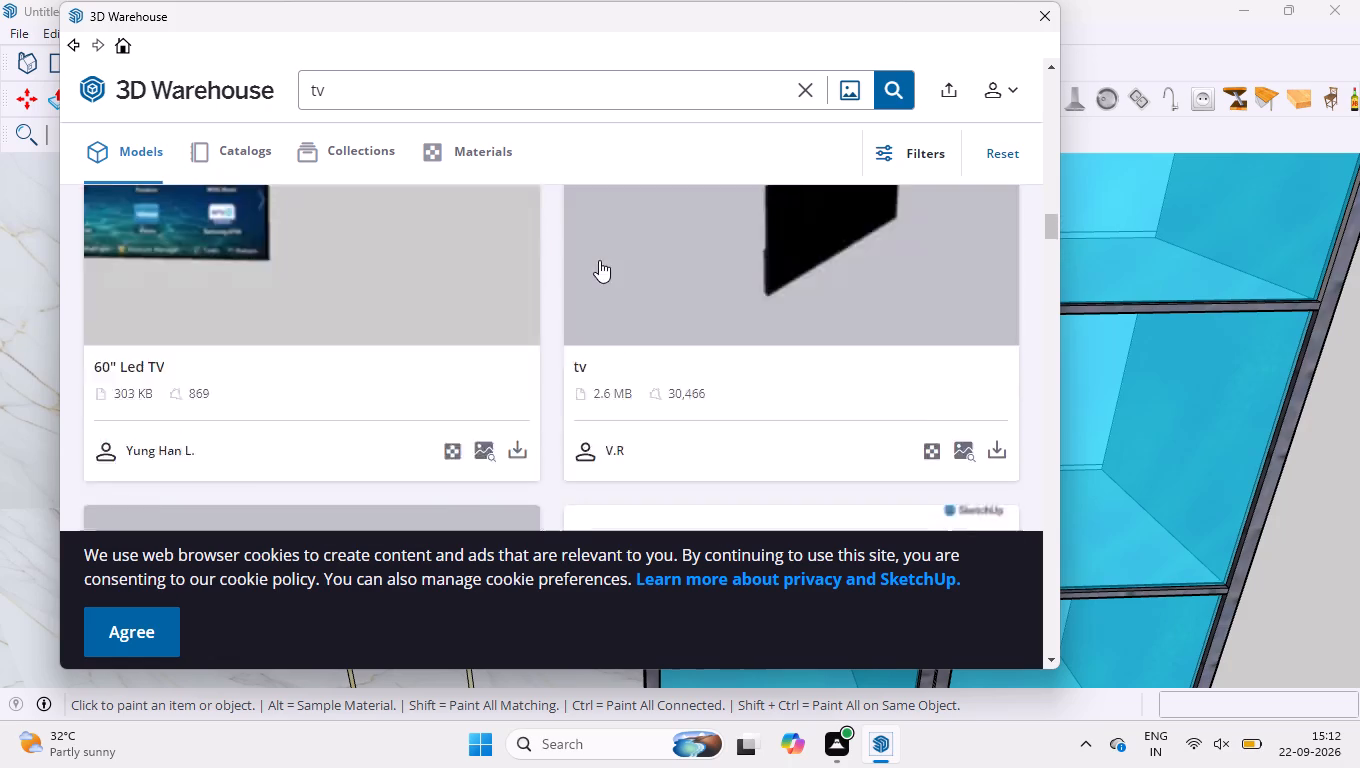
scroll(599, 260, "up", 20)
scroll(614, 271, "up", 7)
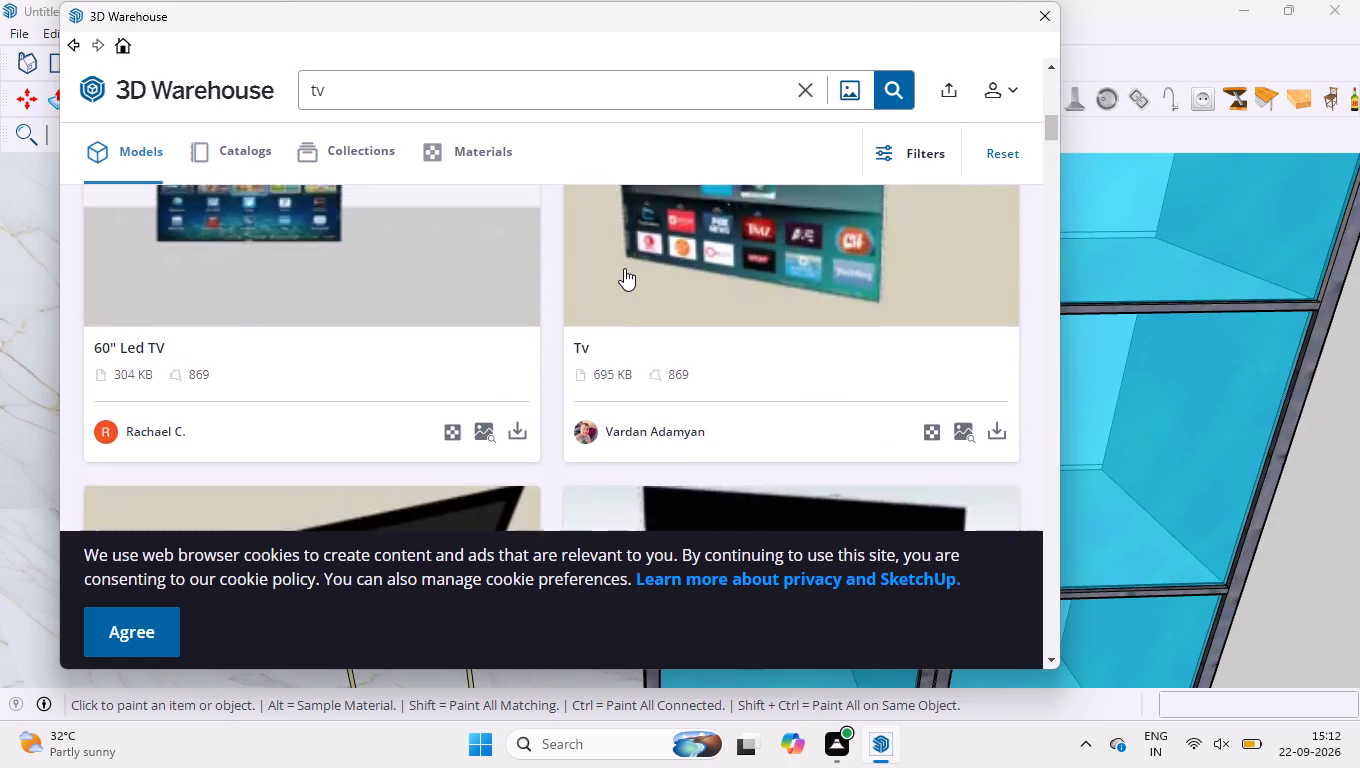
scroll(624, 268, "up", 1)
scroll(622, 266, "down", 3)
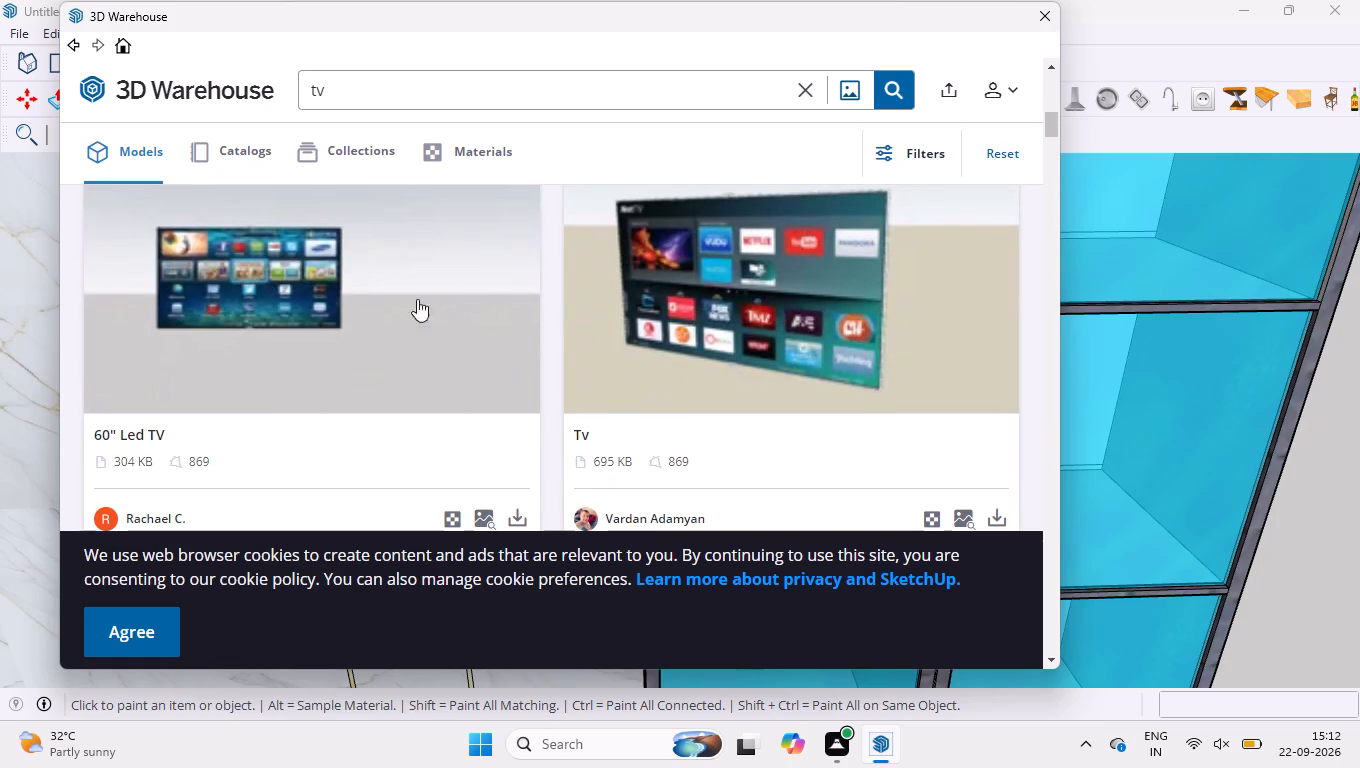
Download the 304 KB 60" Led TV model as a SketchUp 2024 file named tv in Downloads, and close 3D Warehouse.
left_click(381, 301)
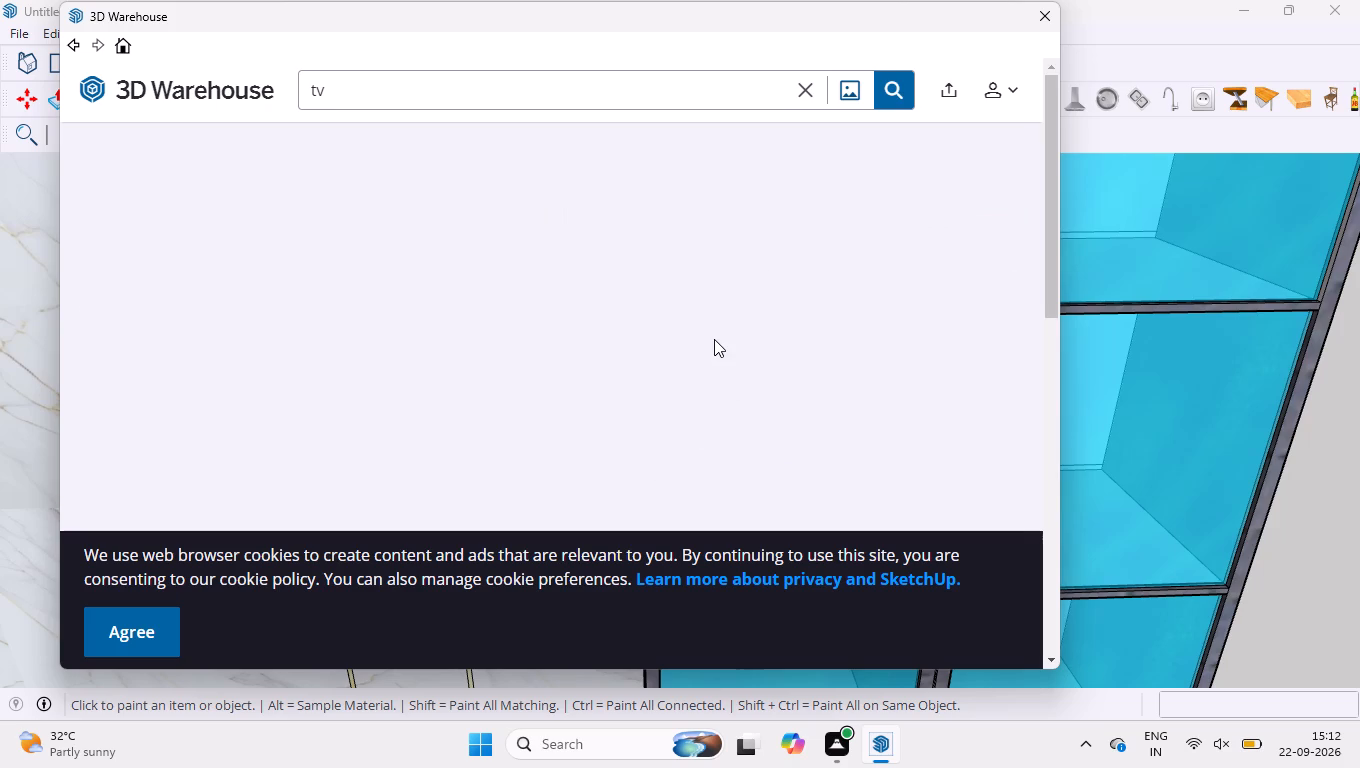
scroll(714, 339, "down", 4)
left_click(882, 514)
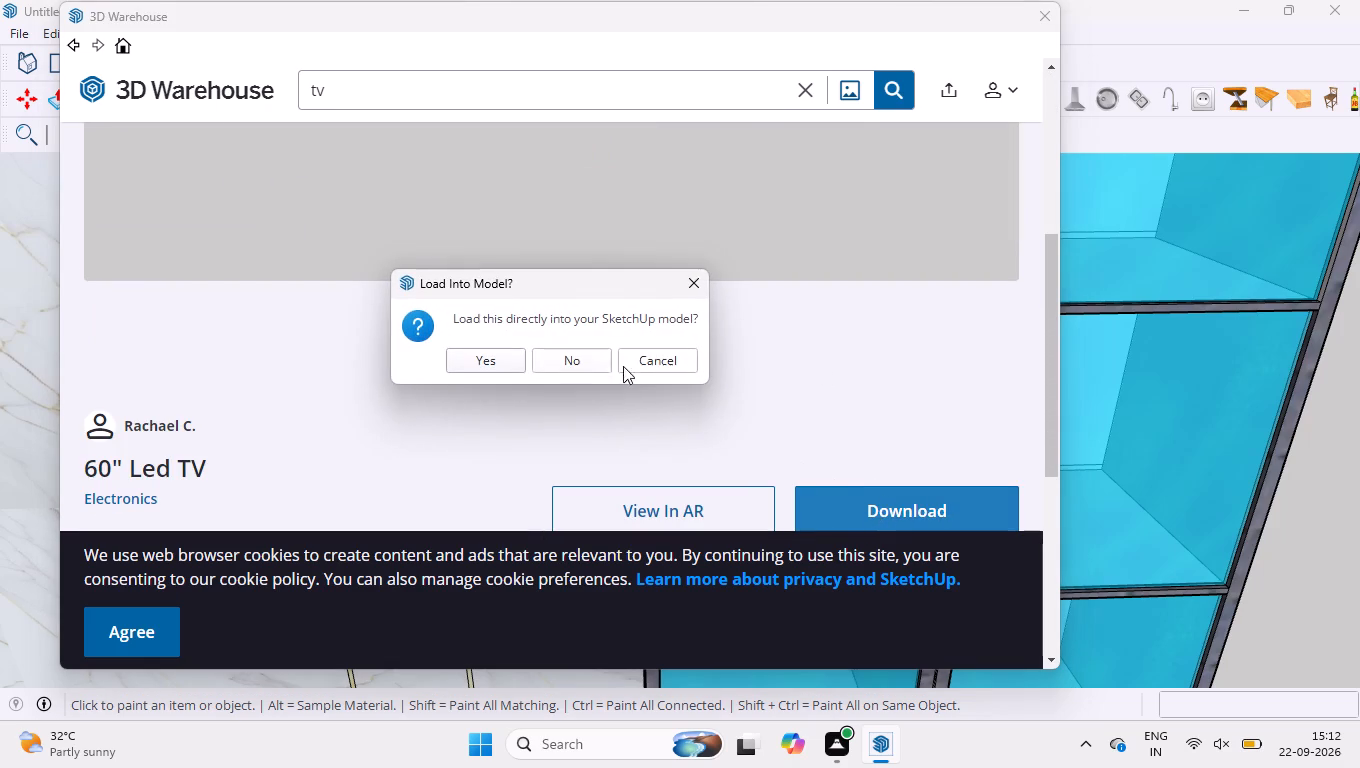
left_click(608, 362)
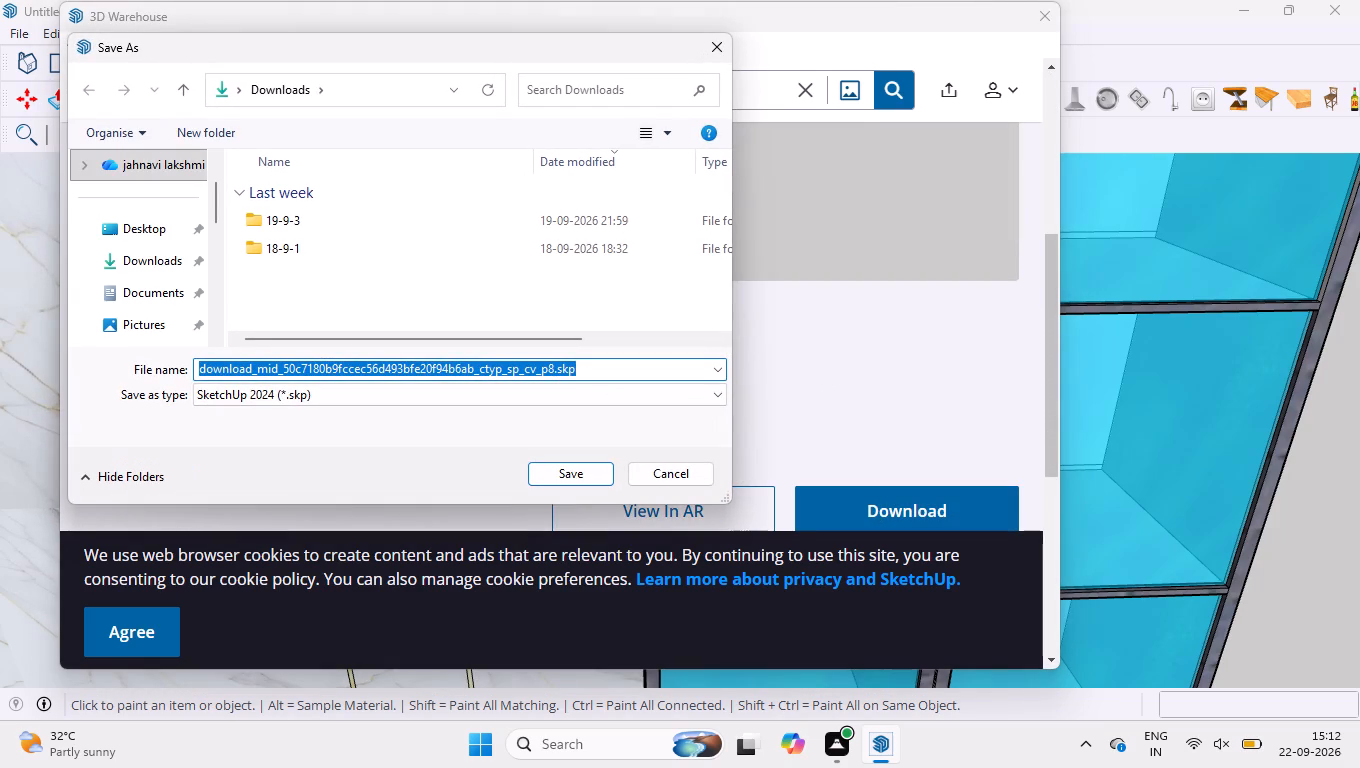
type("tv")
key("Return")
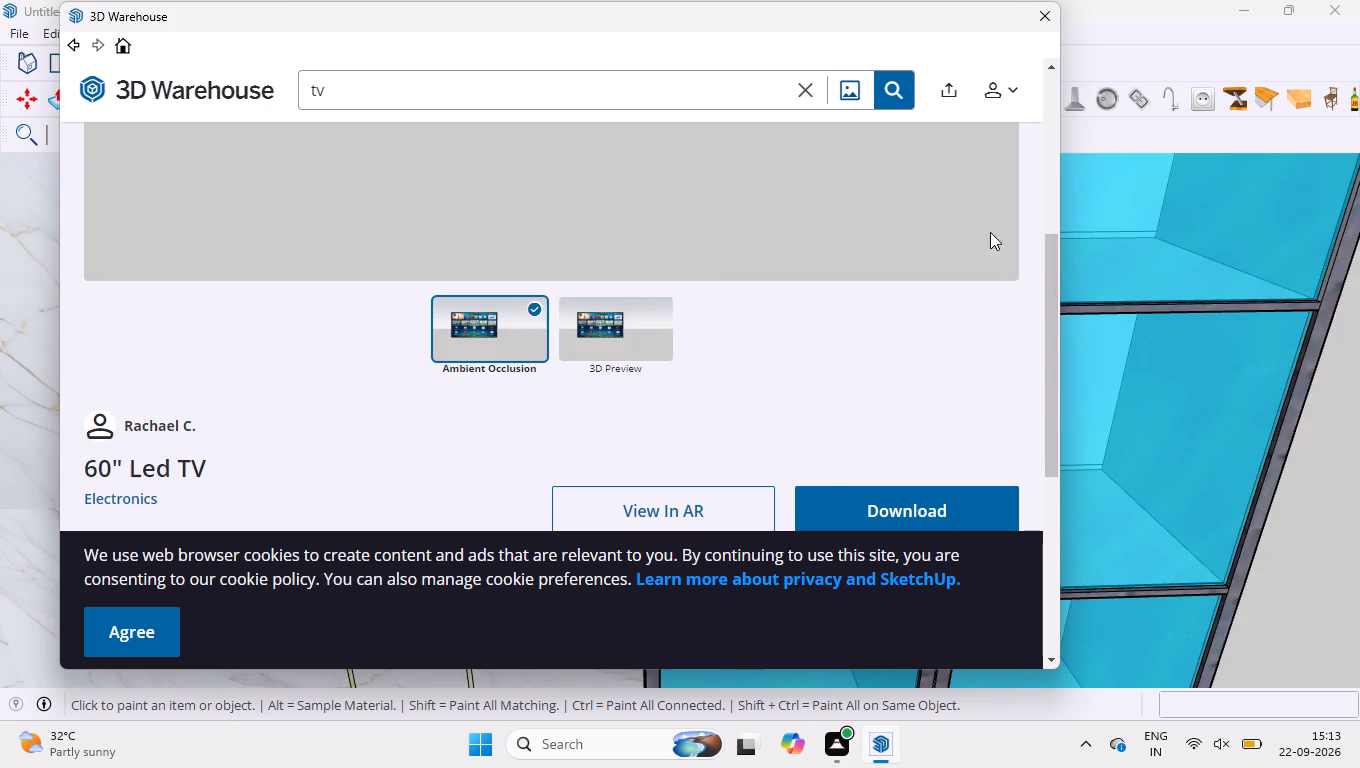
left_click(1035, 21)
Start importing a file into the TV wall unit model.
scroll(638, 265, "down", 17)
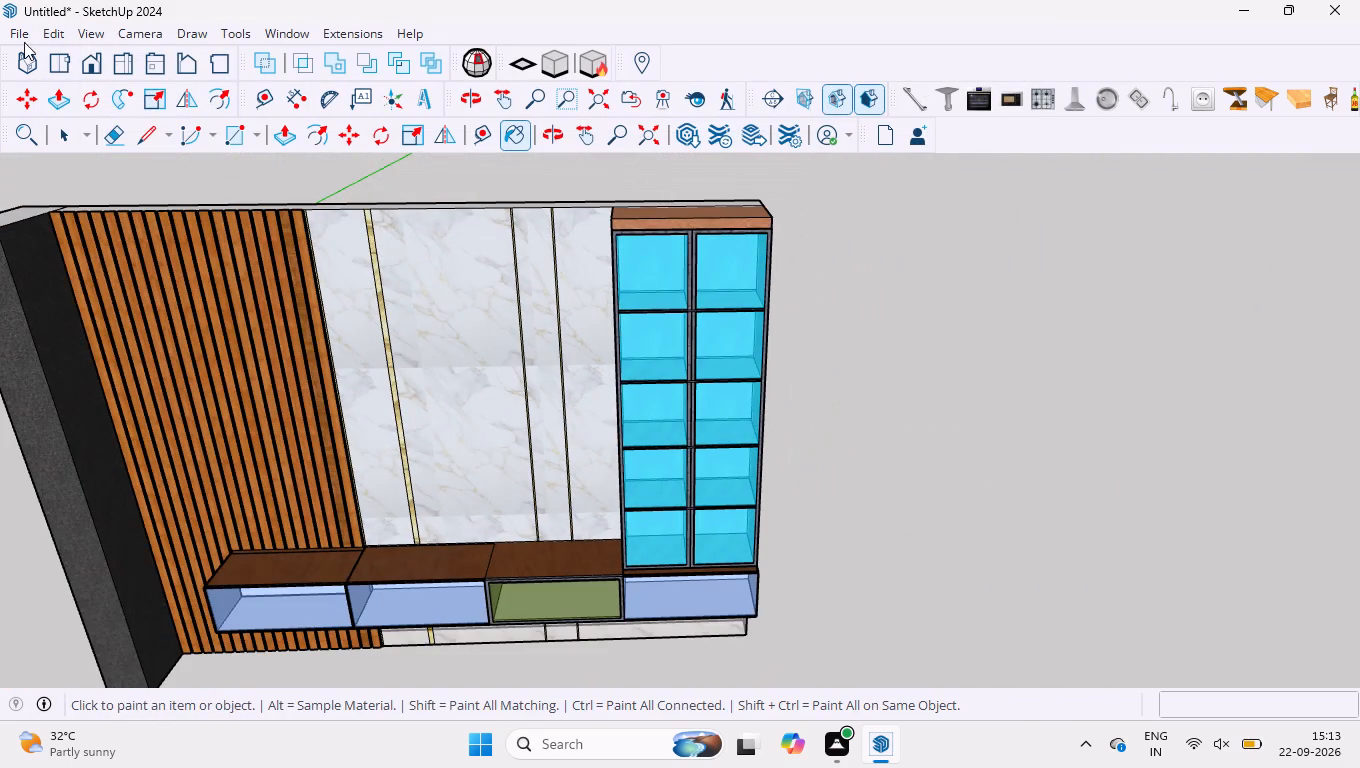
left_click(43, 30)
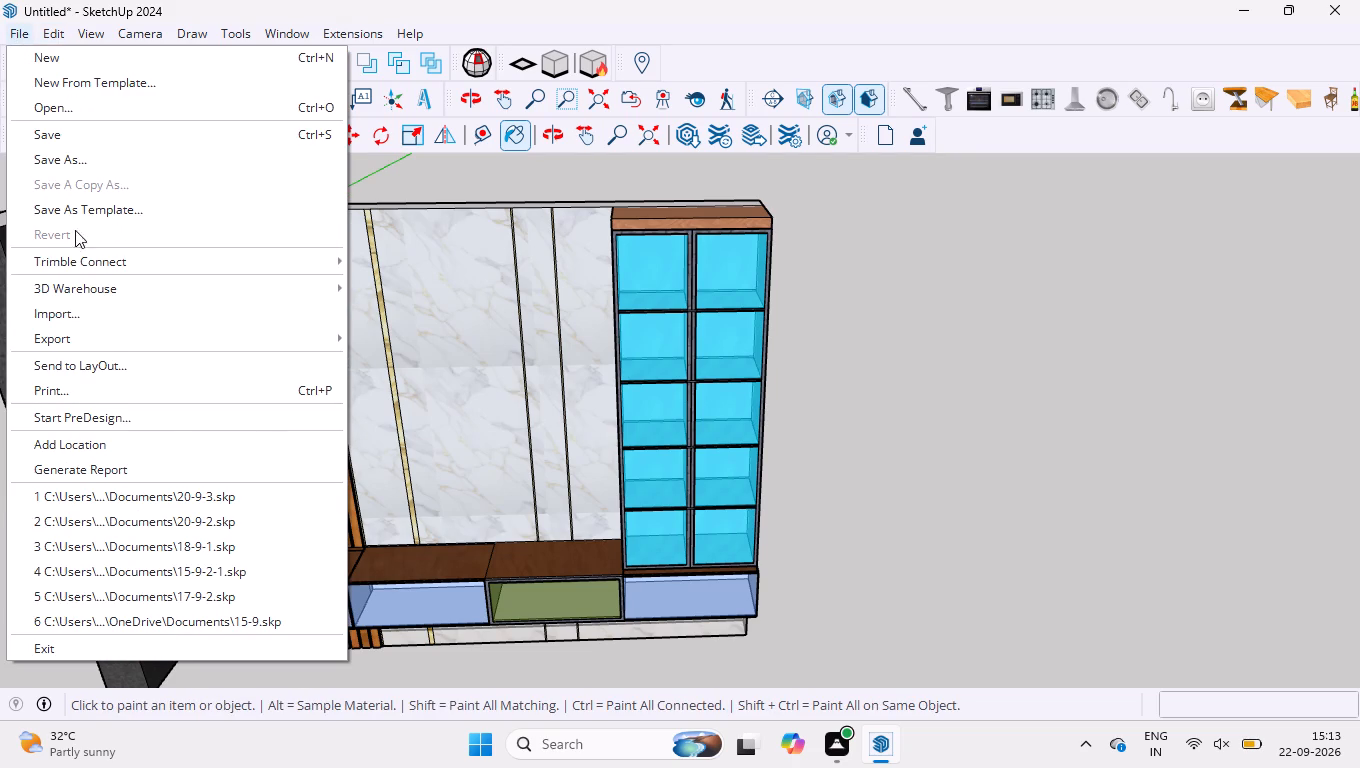
left_click(101, 320)
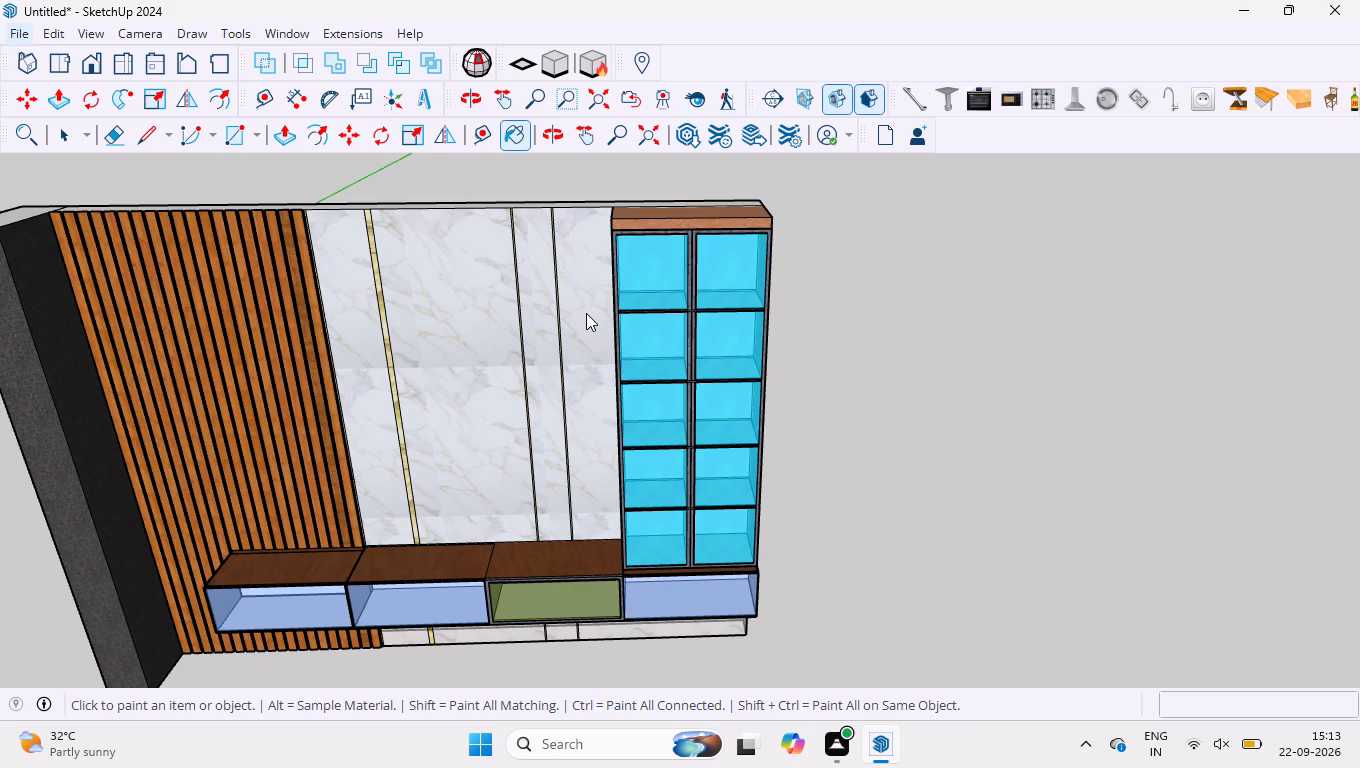
scroll(586, 313, "down", 2)
scroll(522, 238, "down", 3)
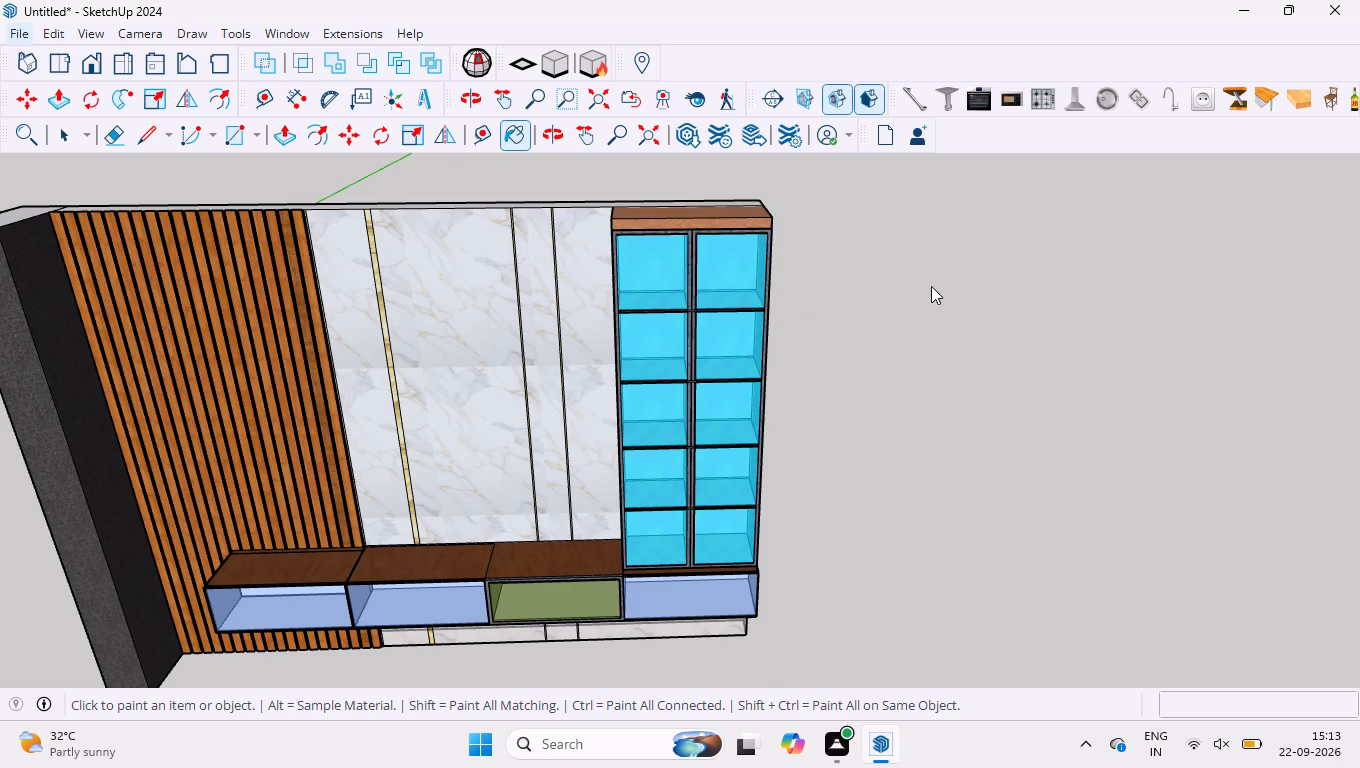
left_click(928, 285)
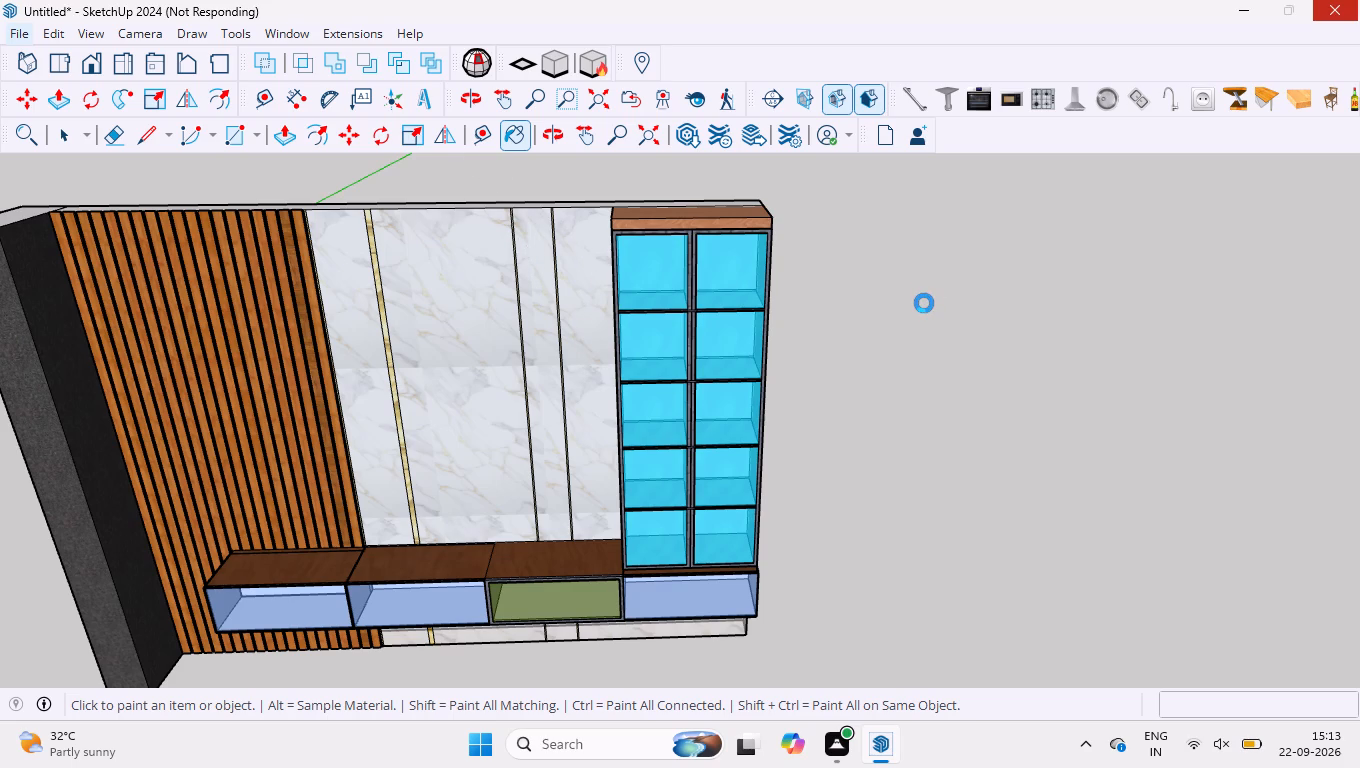
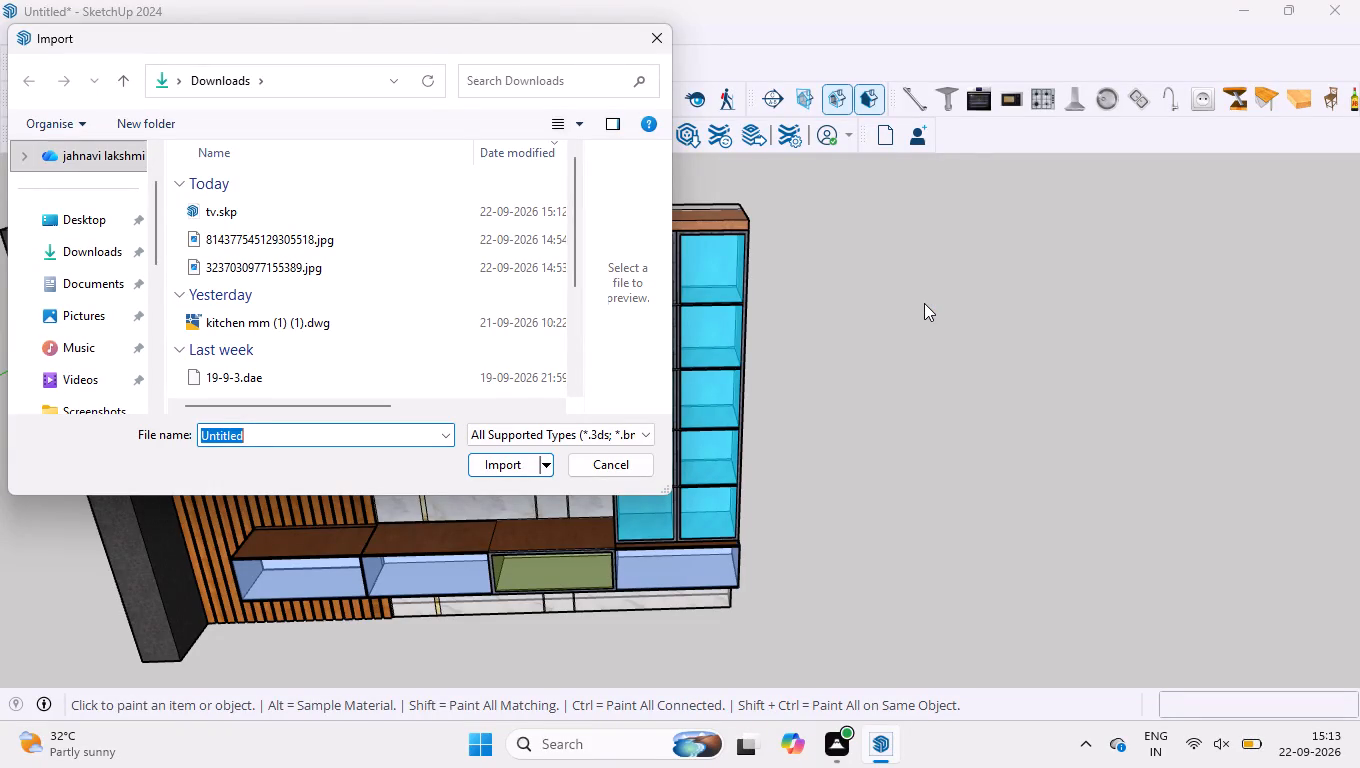
Sample the dark stone from the side pillar and apply it to the pillar's top and the back wall's top edge.
left_click(650, 38)
scroll(830, 388, "down", 4)
scroll(527, 337, "up", 3)
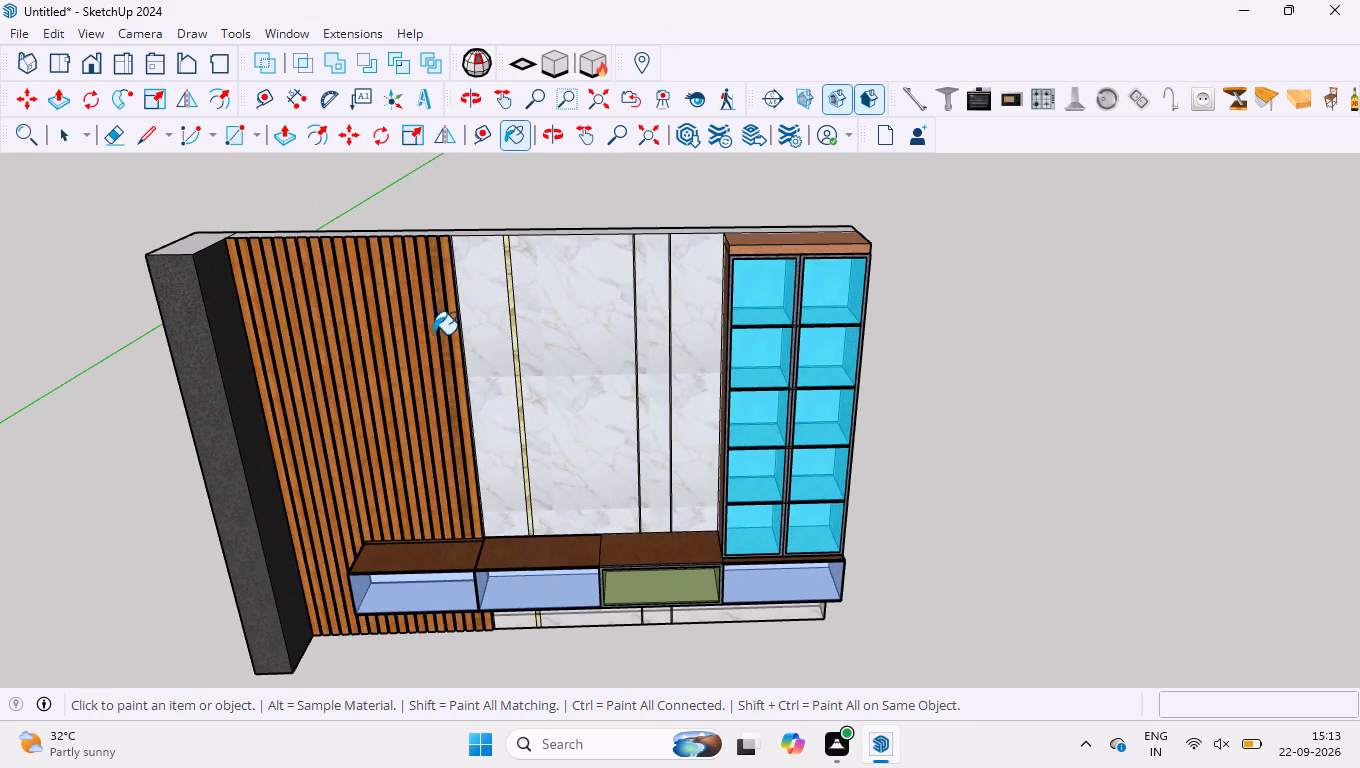
left_click(515, 135)
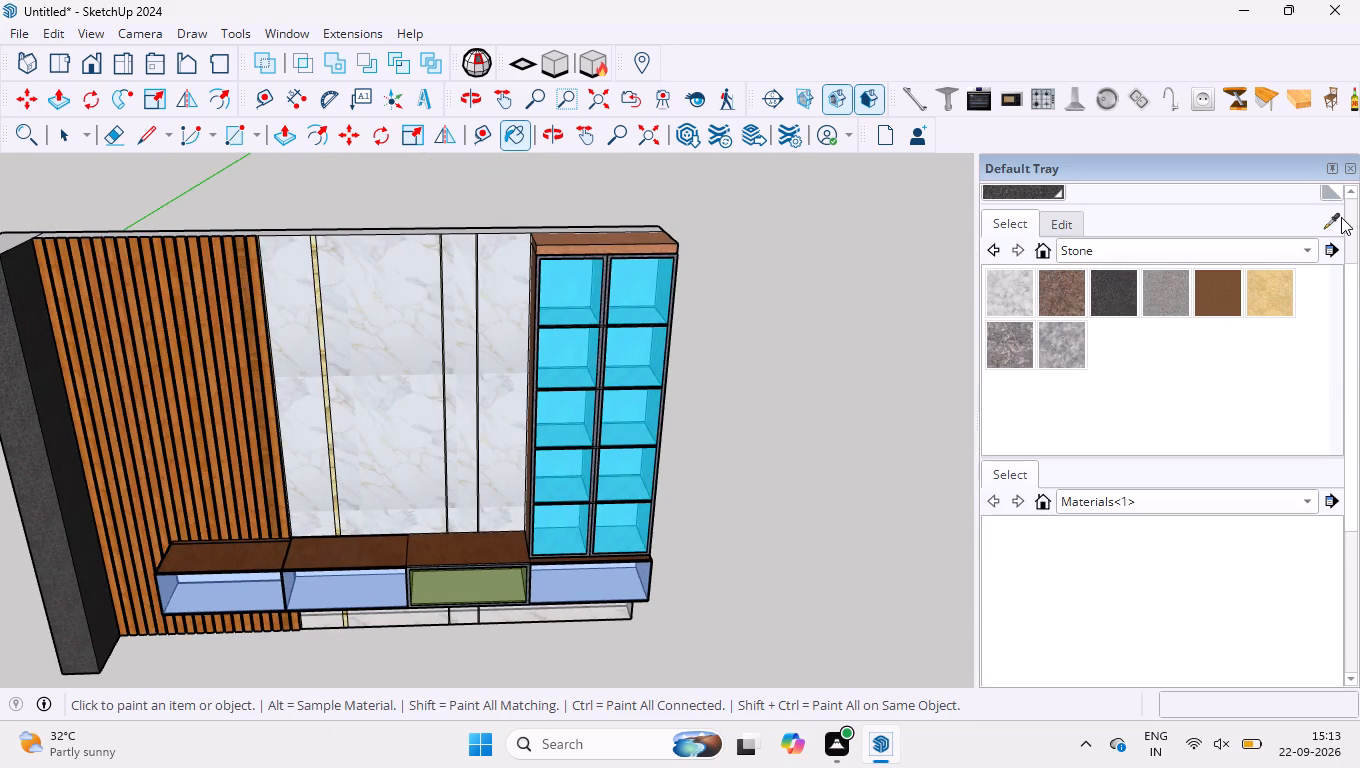
left_click(1332, 220)
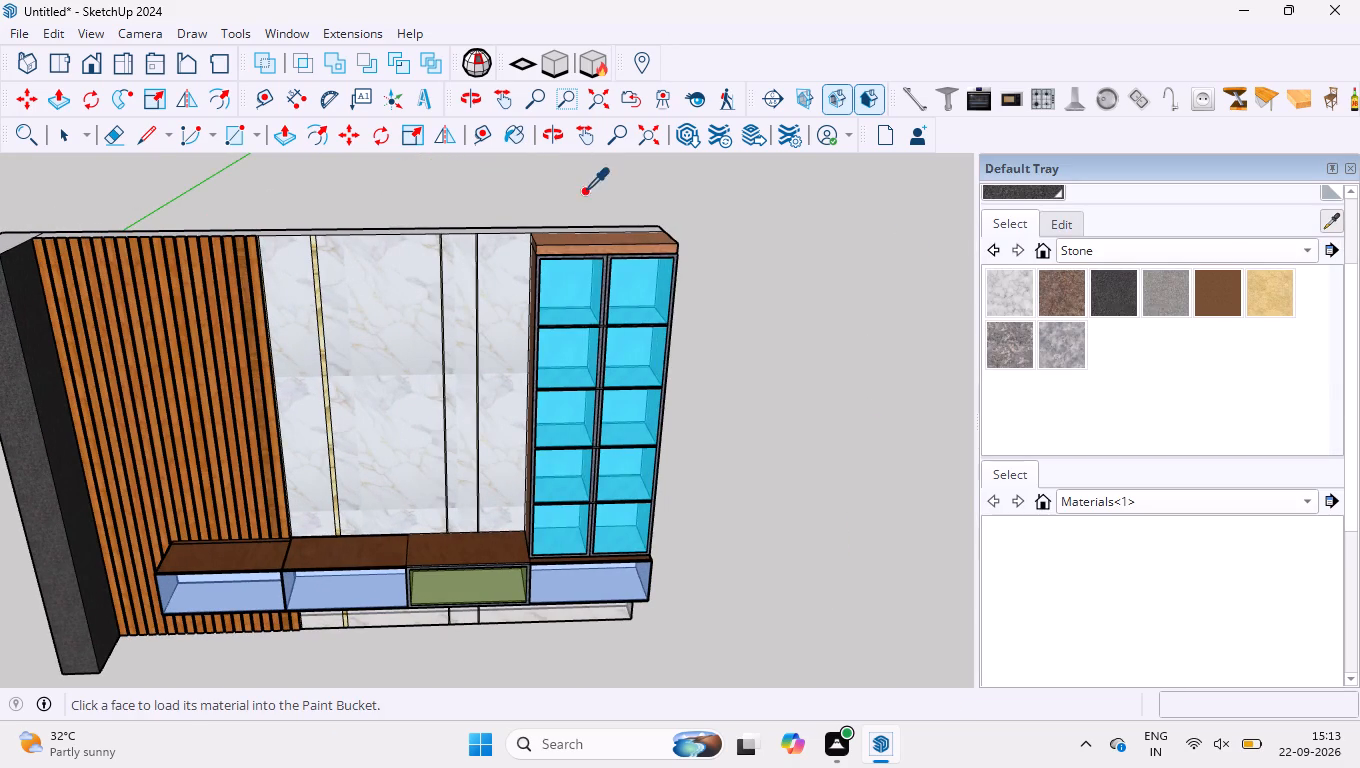
scroll(593, 193, "down", 4)
scroll(136, 181, "up", 9)
left_click(241, 379)
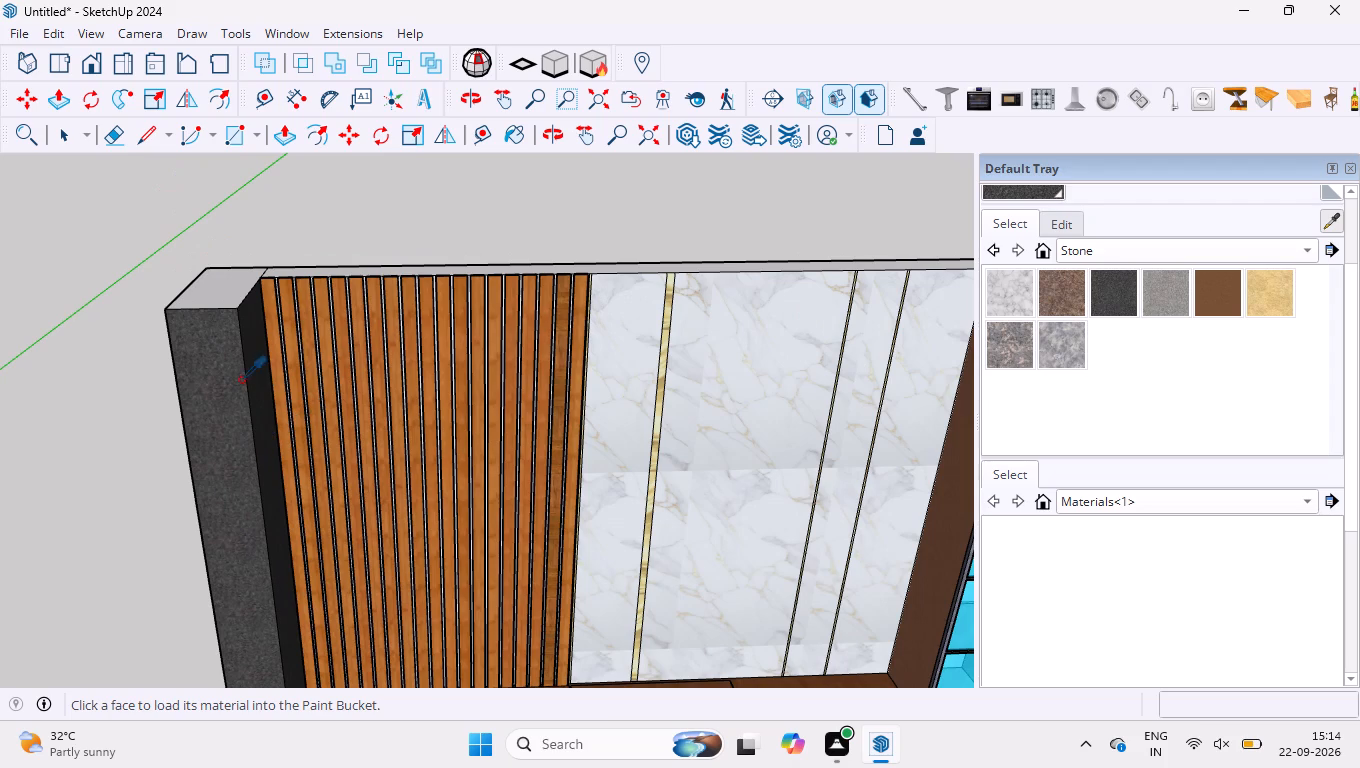
left_click(231, 298)
scroll(293, 272, "up", 8)
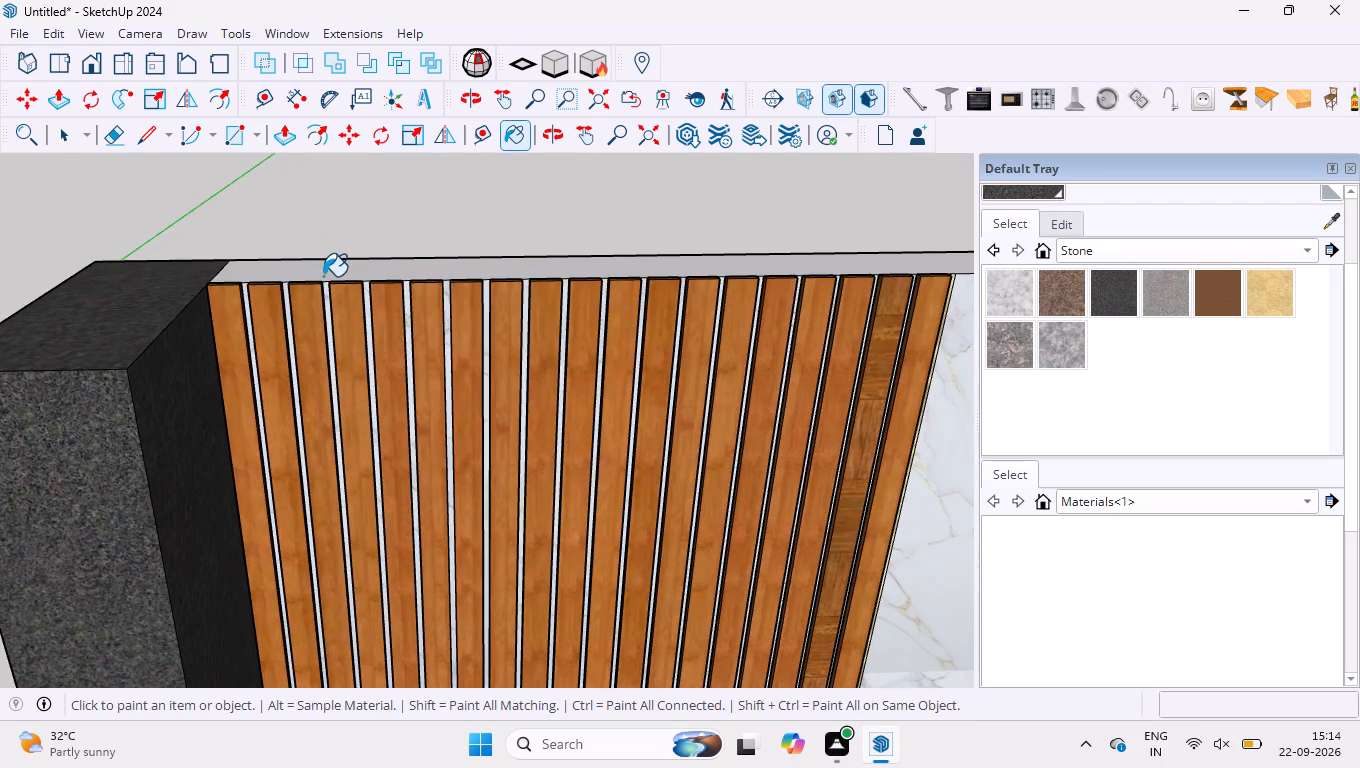
left_click(323, 276)
Paint the back wall's outer side edge, beside the glass-shelf cabinet, with the same dark stone.
scroll(295, 267, "down", 20)
scroll(295, 267, "down", 1)
middle_click_drag(791, 415, 733, 431)
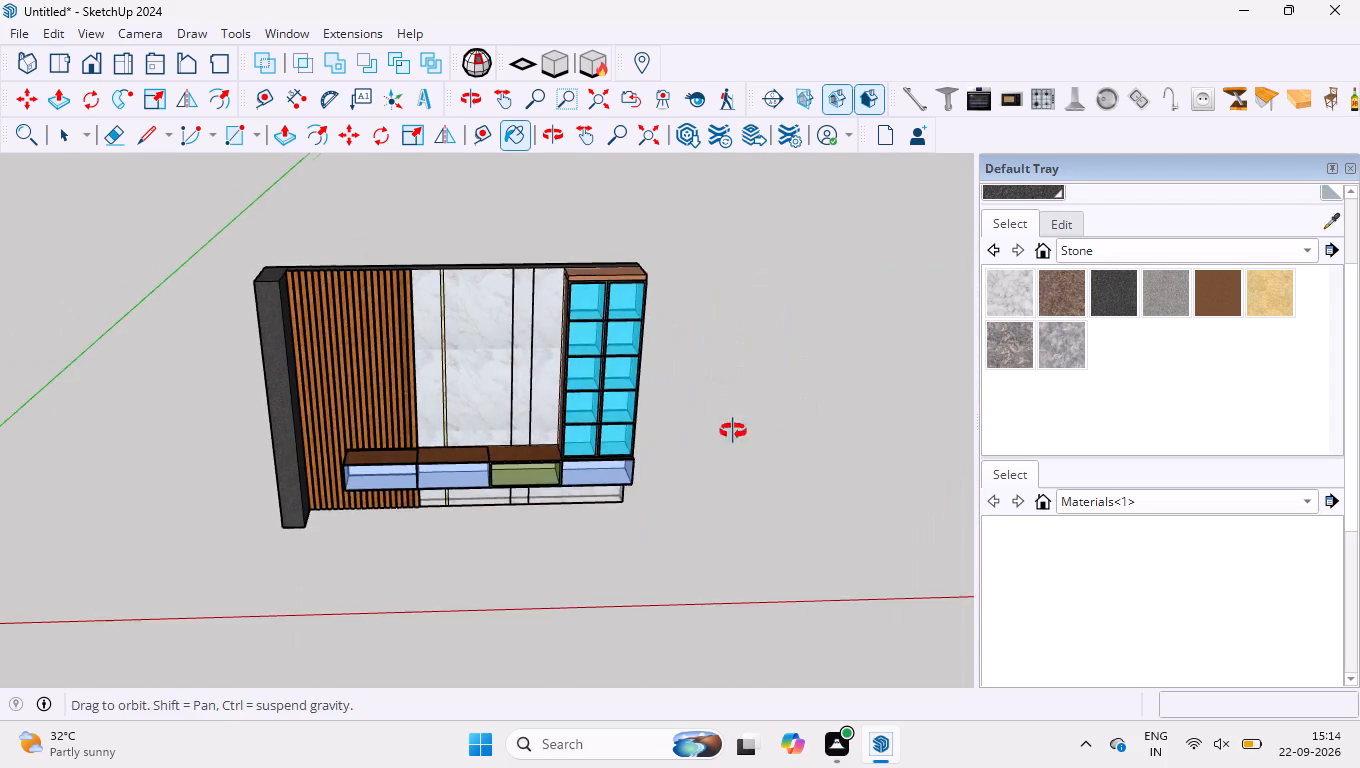
middle_click_drag(733, 431, 319, 401)
scroll(609, 472, "up", 7)
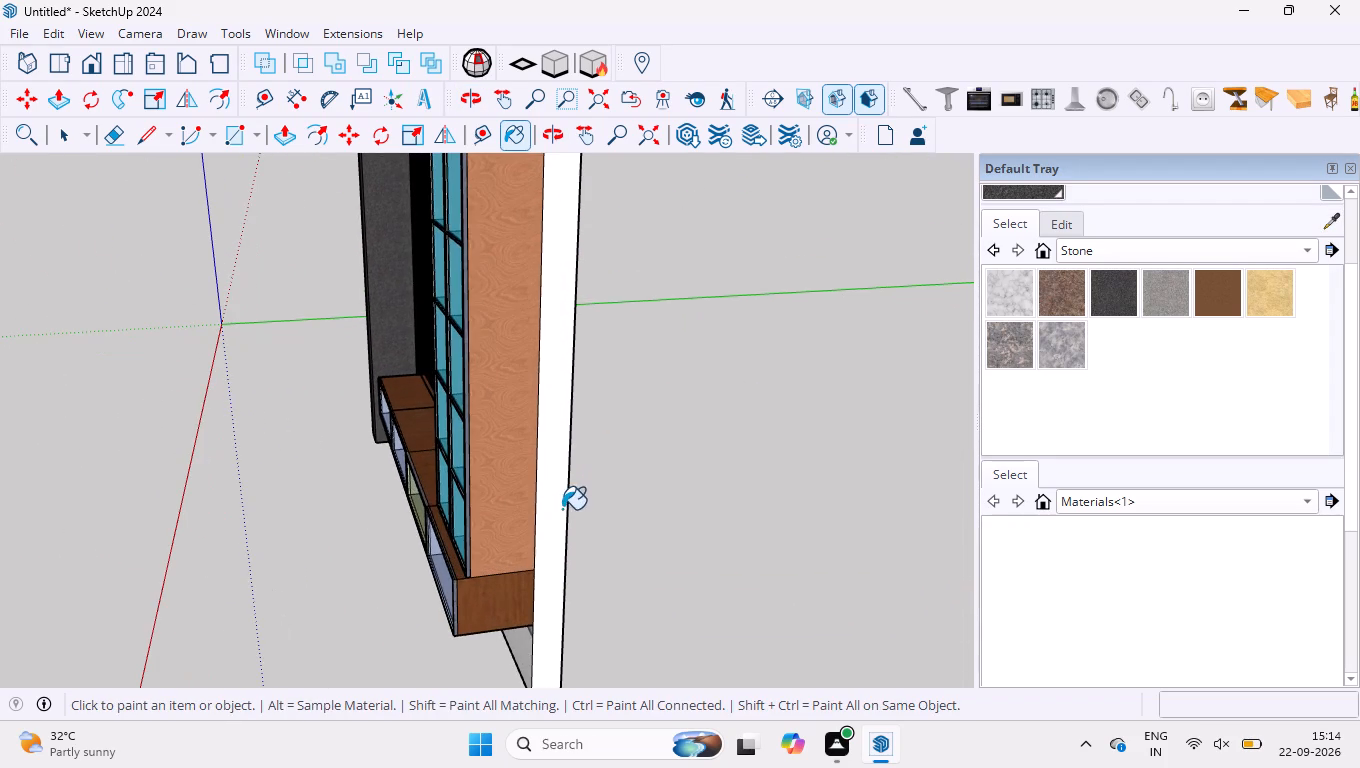
left_click(562, 509)
Examine the lower marble panel's outer end and check the whole wall unit in the front view.
scroll(556, 601, "up", 4)
middle_click_drag(499, 542, 919, 373)
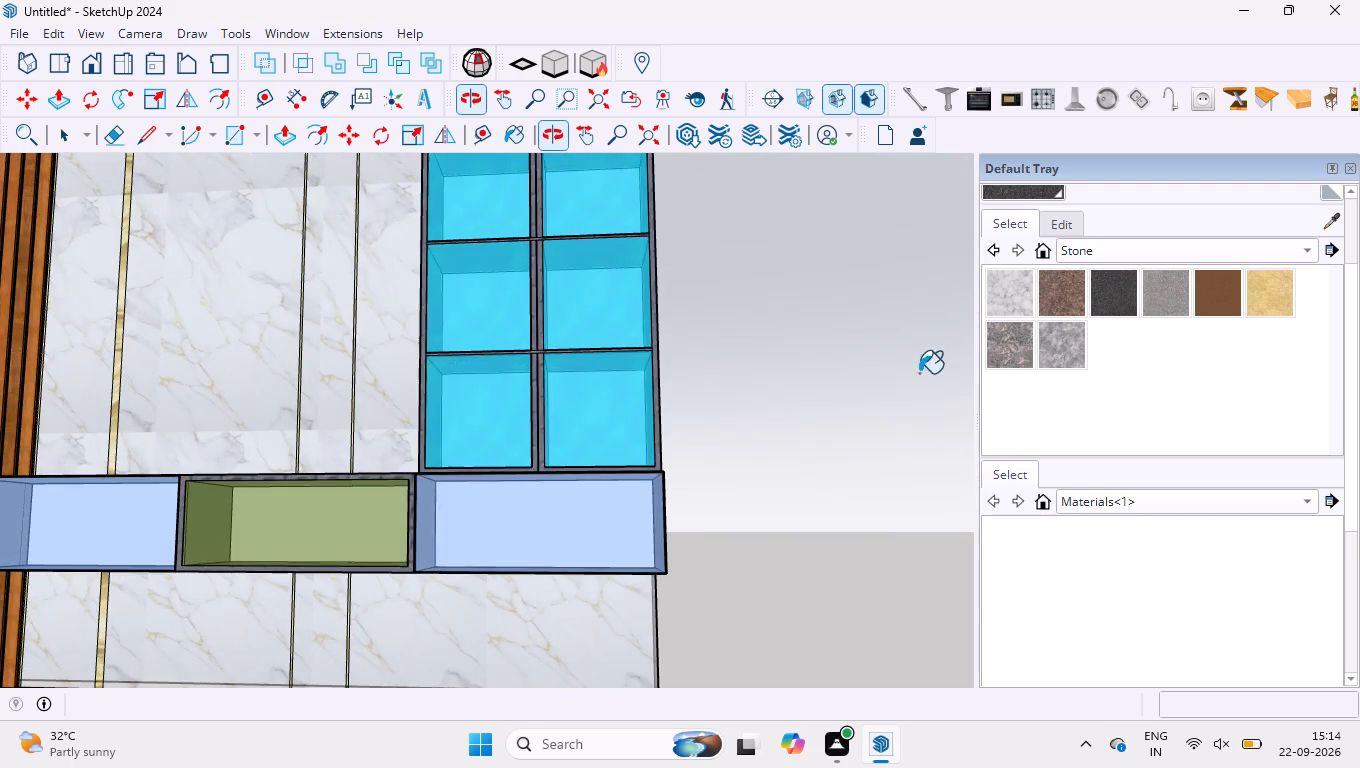
scroll(700, 383, "down", 3)
scroll(574, 509, "up", 2)
scroll(690, 500, "down", 1)
key("space")
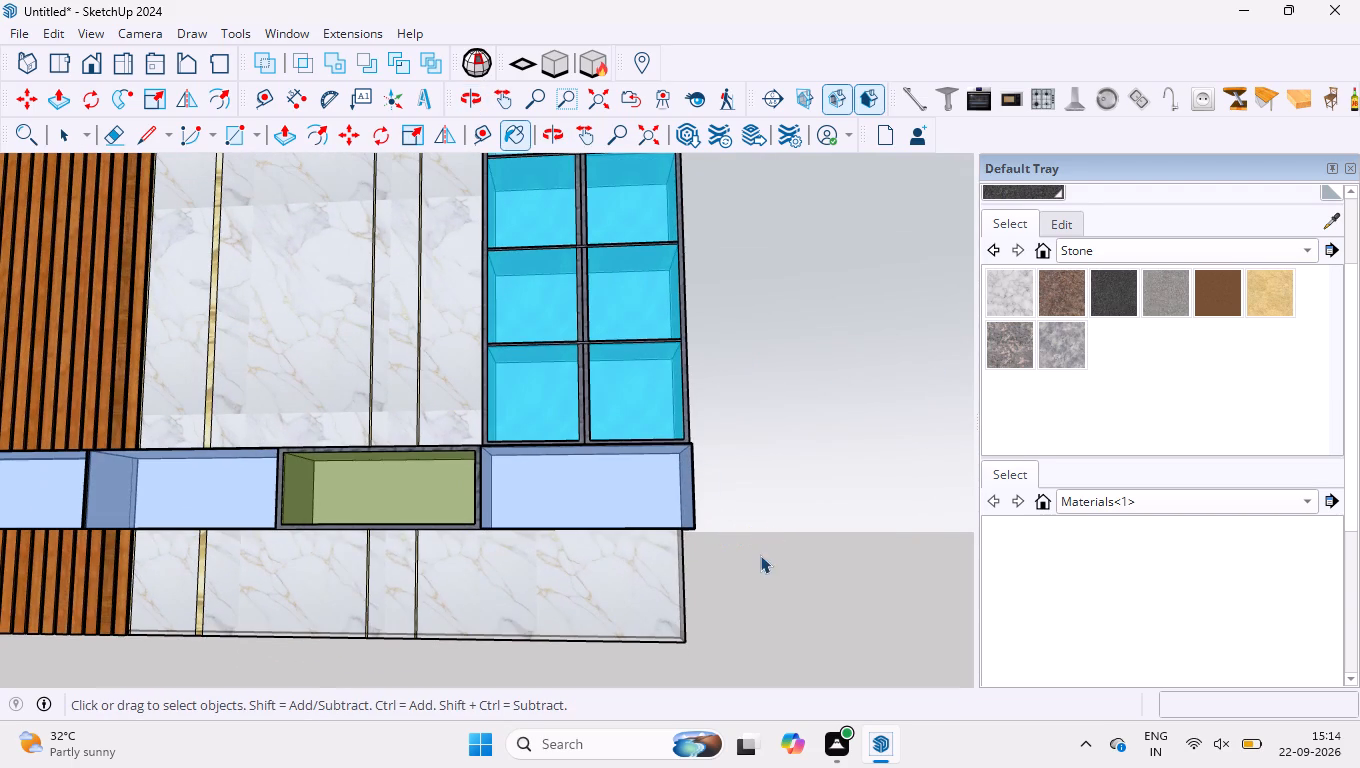
left_click(761, 562)
scroll(722, 622, "up", 11)
middle_click_drag(713, 614, 680, 626)
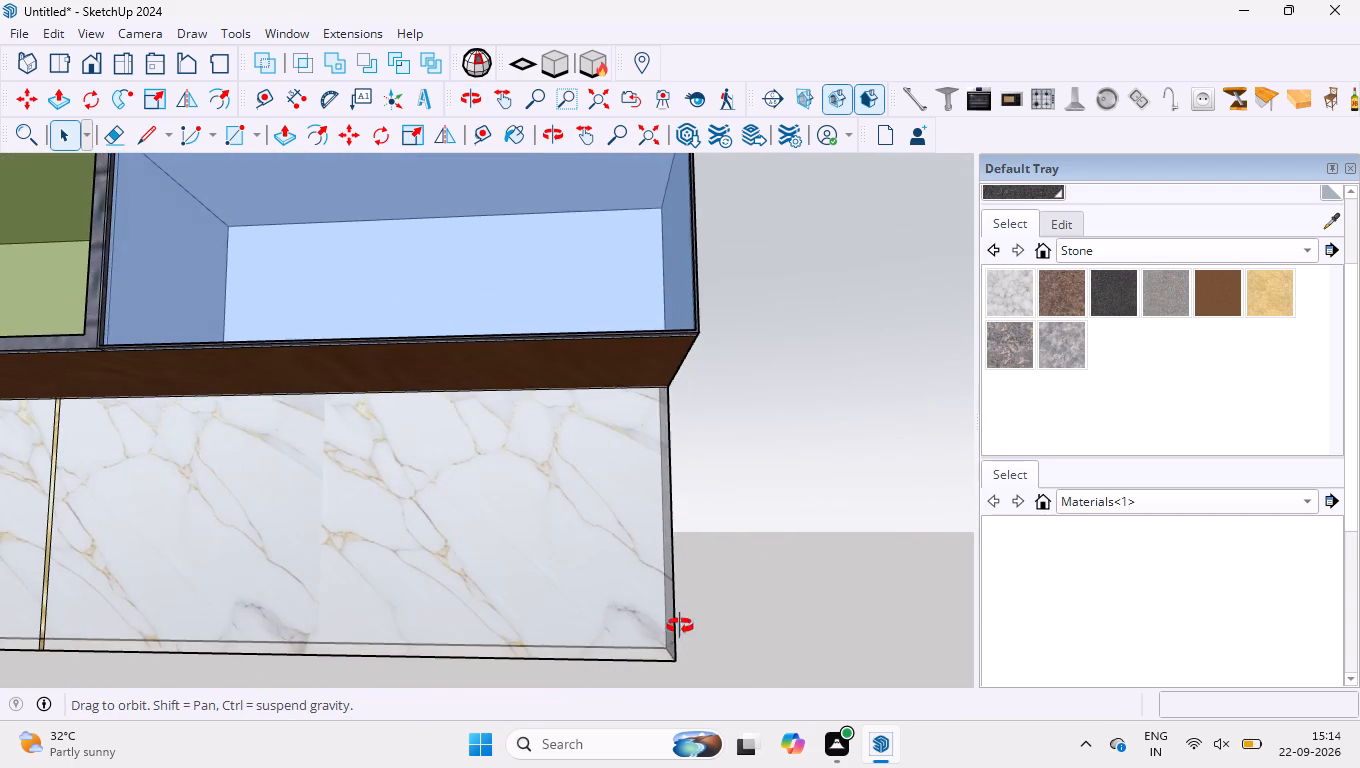
middle_click_drag(680, 626, 805, 638)
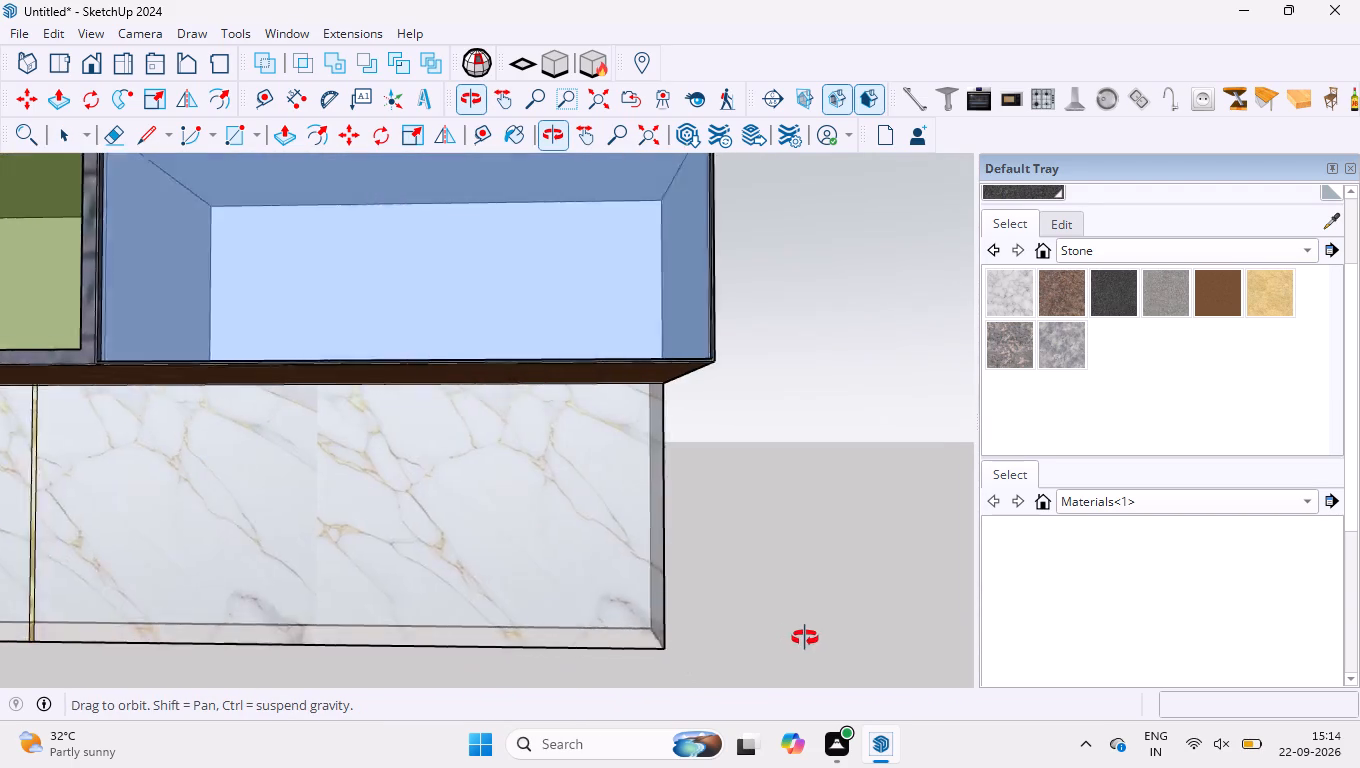
middle_click_drag(805, 638, 807, 637)
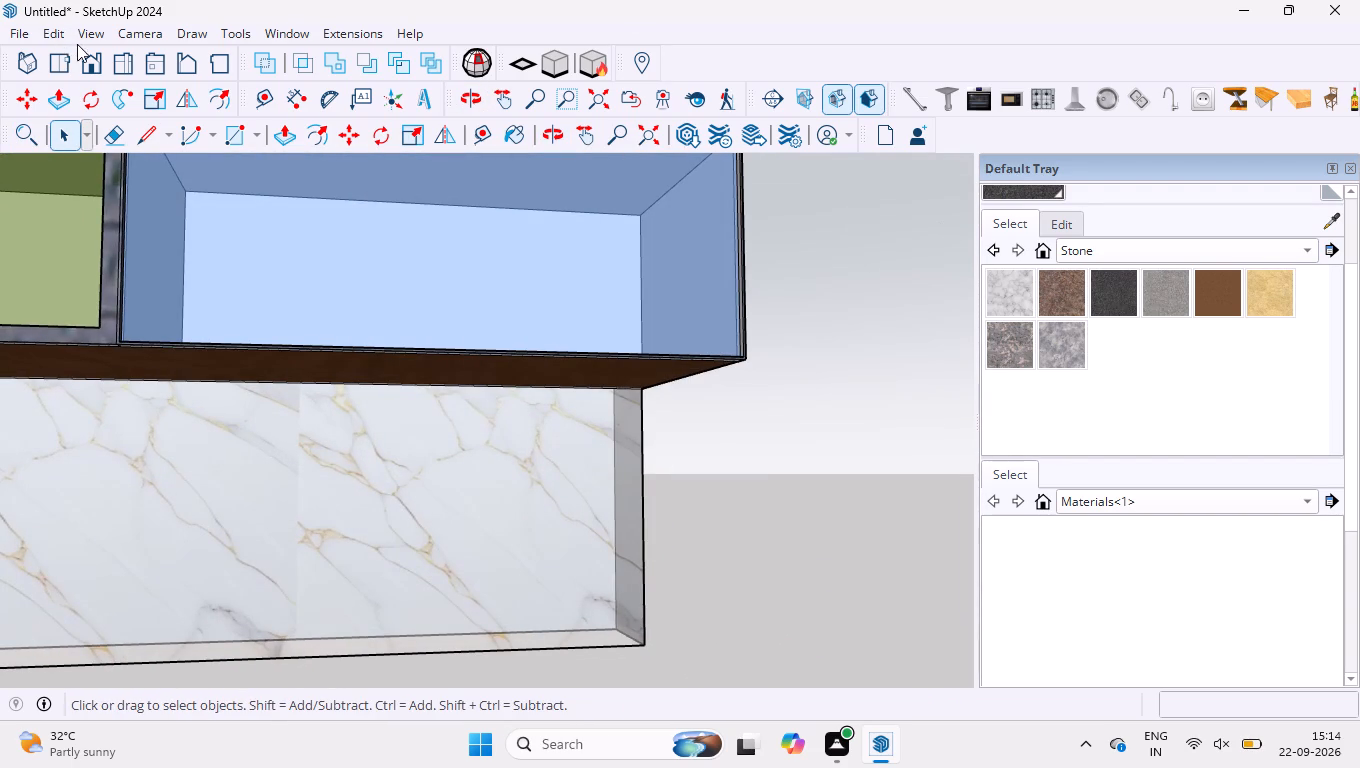
left_click(100, 69)
scroll(633, 398, "down", 18)
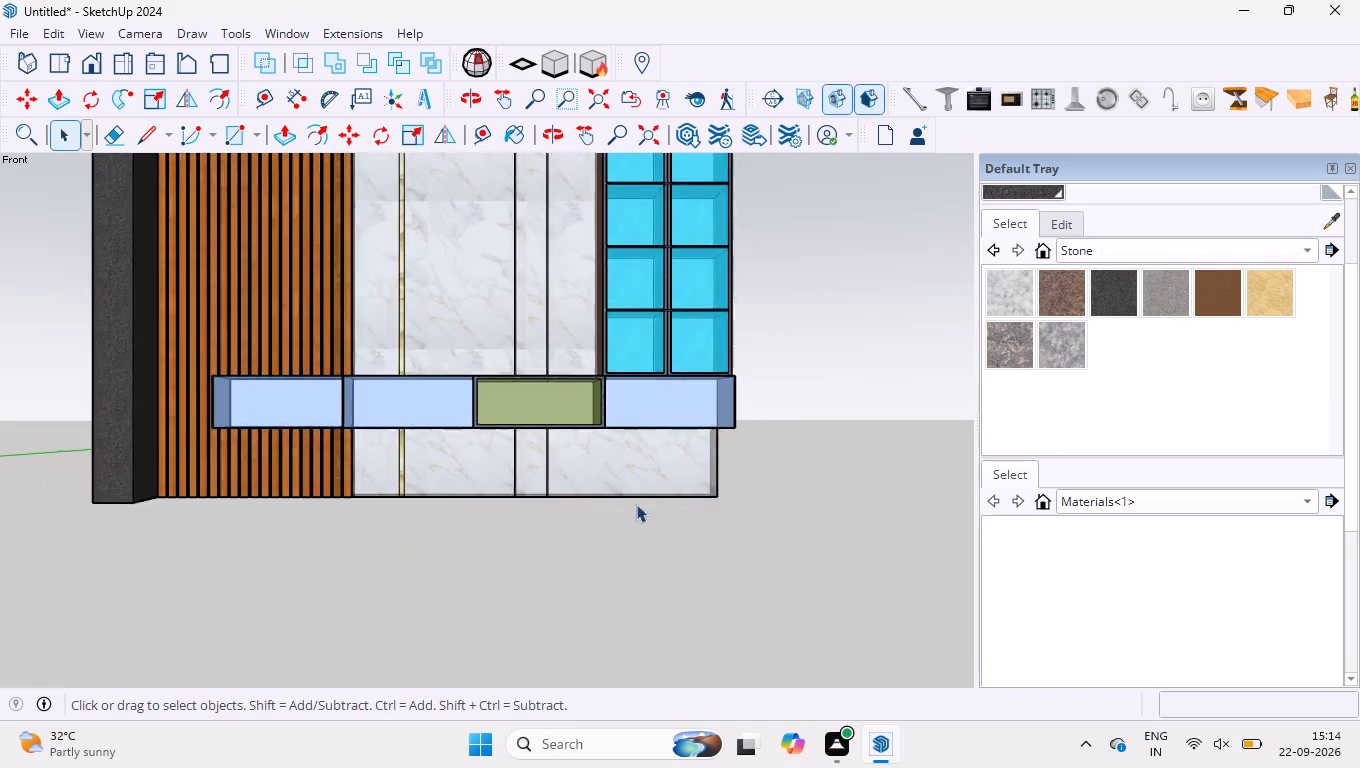
scroll(636, 504, "down", 7)
scroll(492, 288, "up", 6)
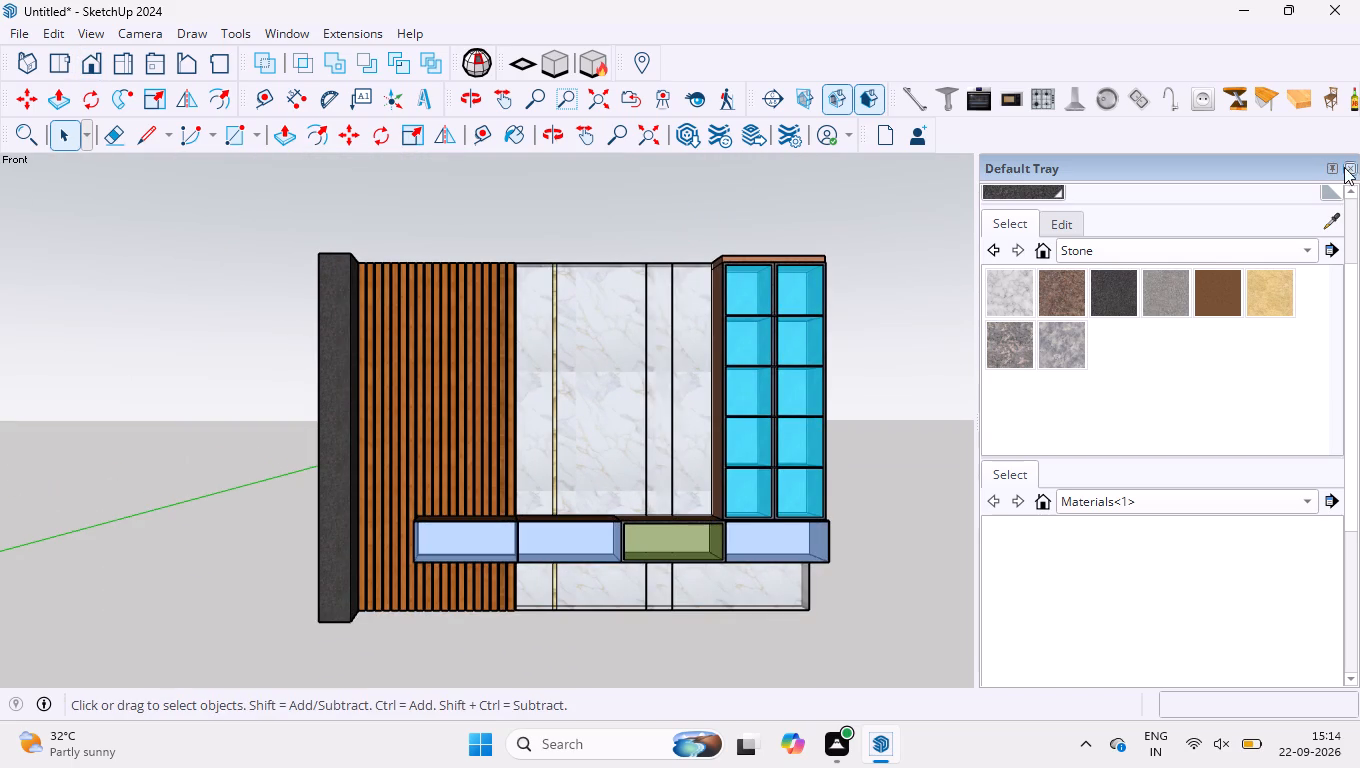
left_click(1354, 167)
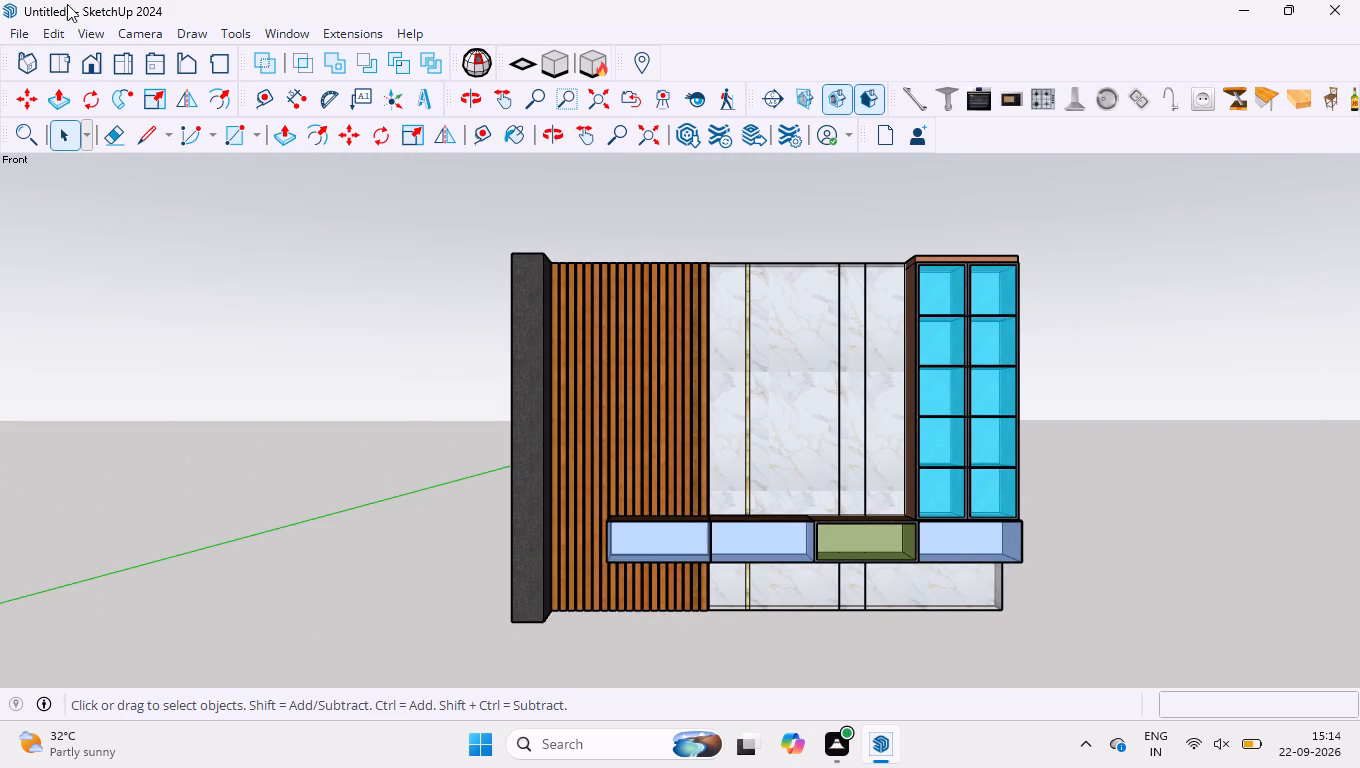
Import tv.skp from Downloads and place the television beside the wall unit.
left_click(27, 32)
left_click(106, 314)
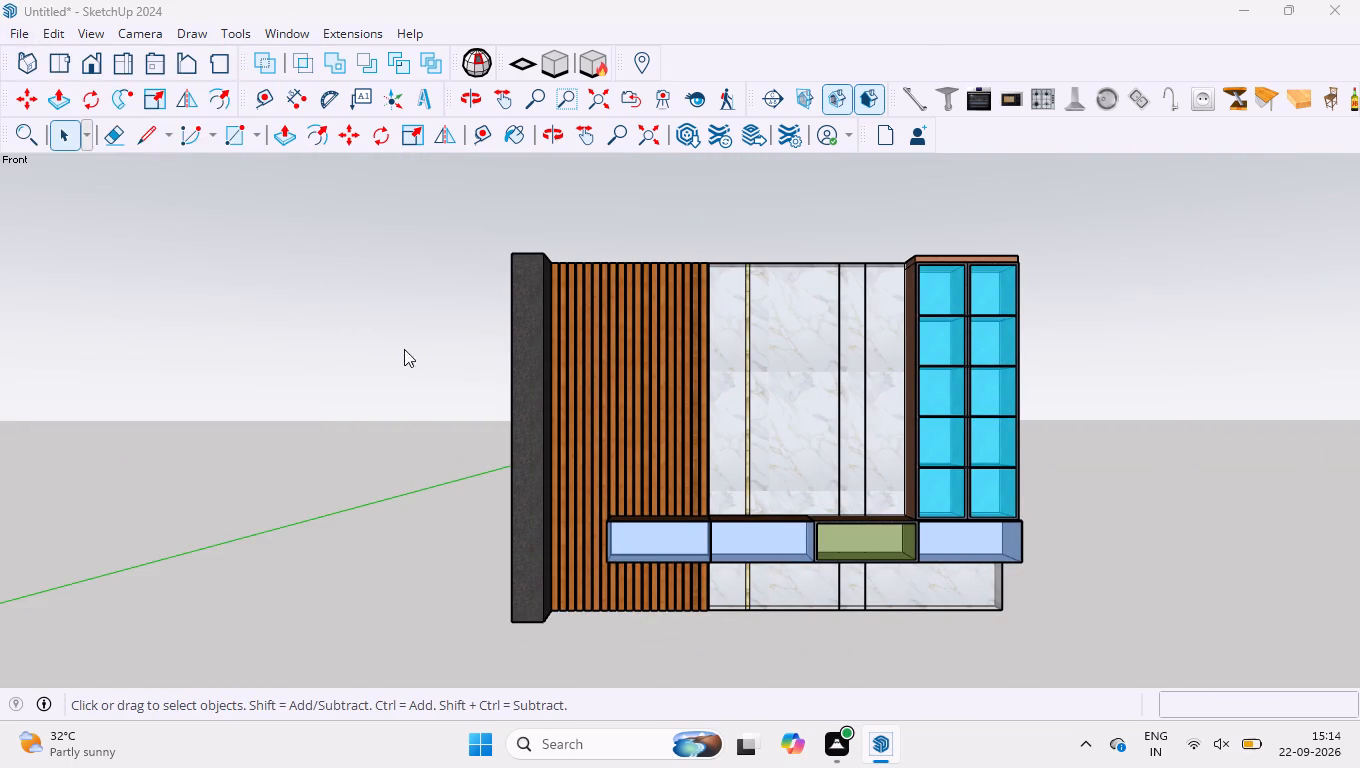
scroll(260, 289, "down", 4)
scroll(243, 219, "up", 4)
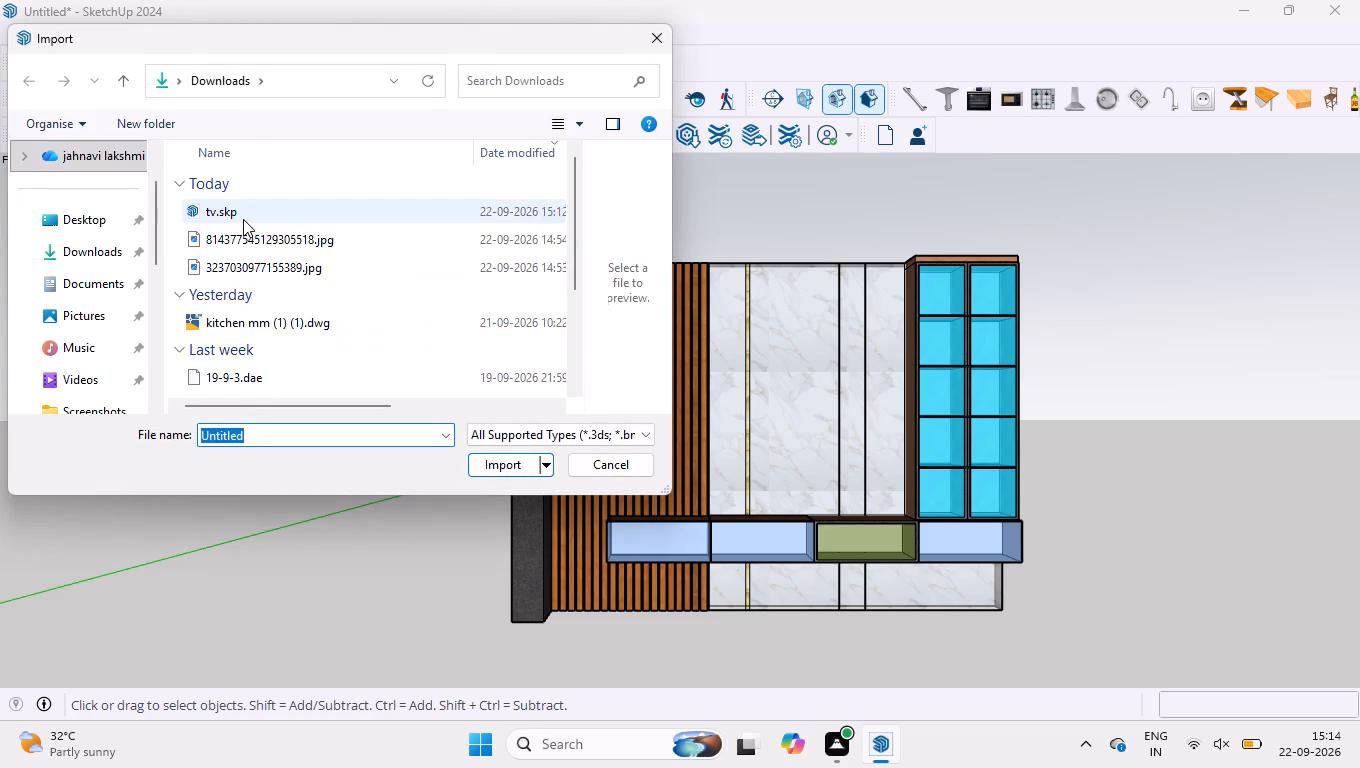
left_click(242, 218)
left_click(500, 477)
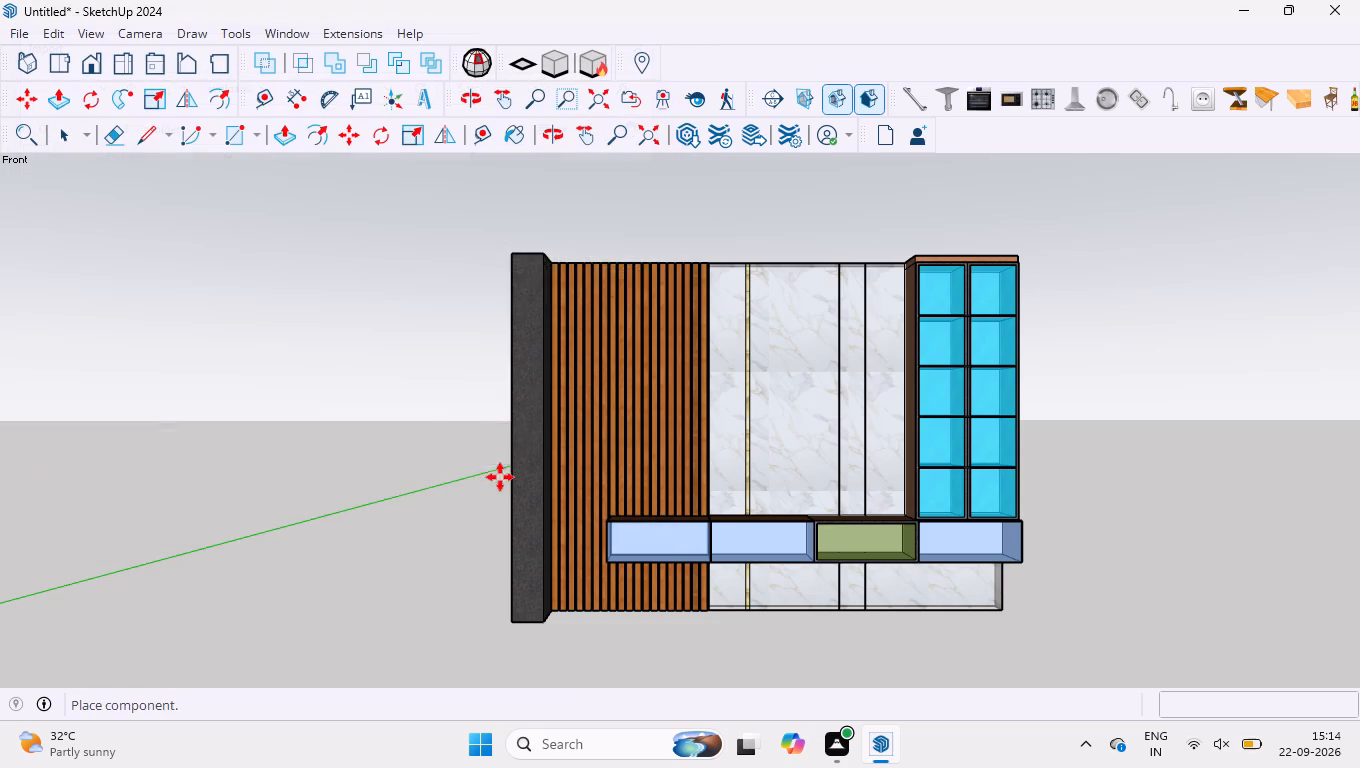
scroll(453, 431, "down", 10)
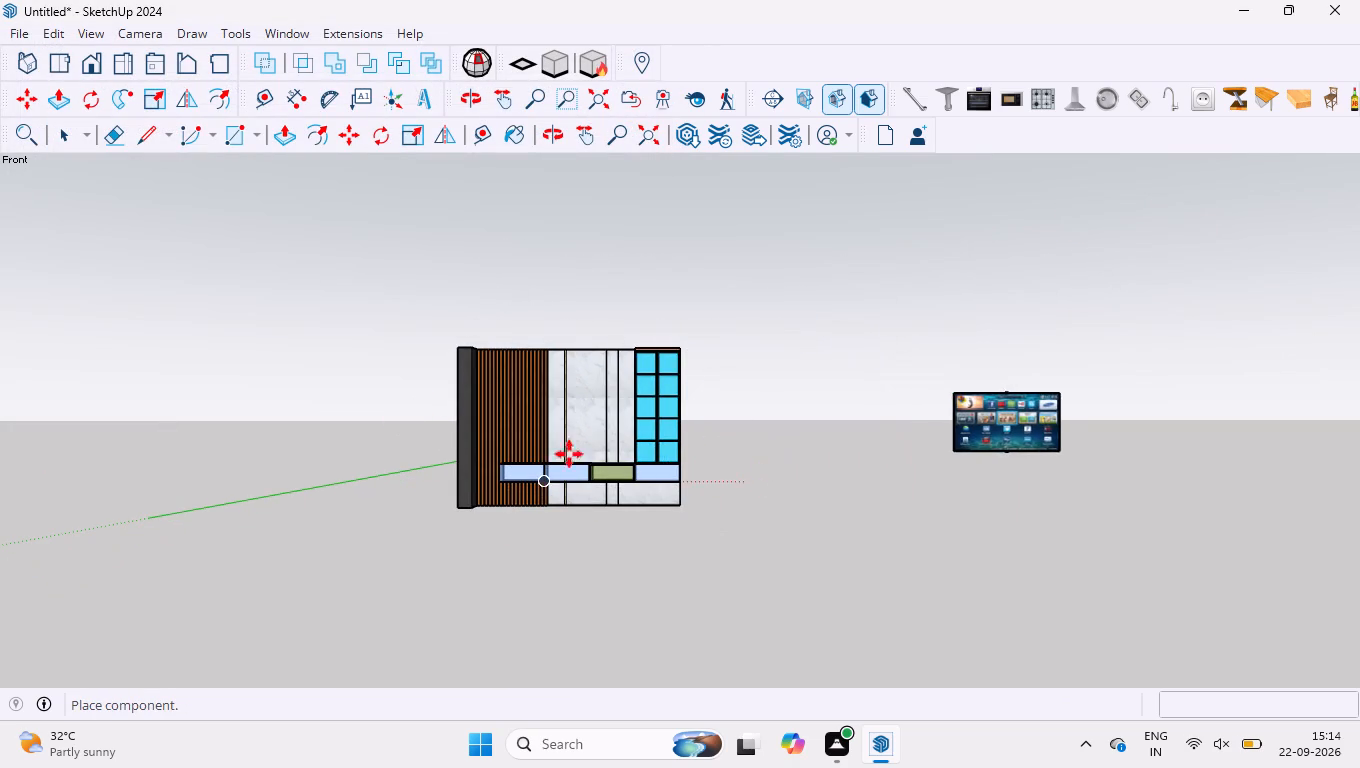
left_click(707, 491)
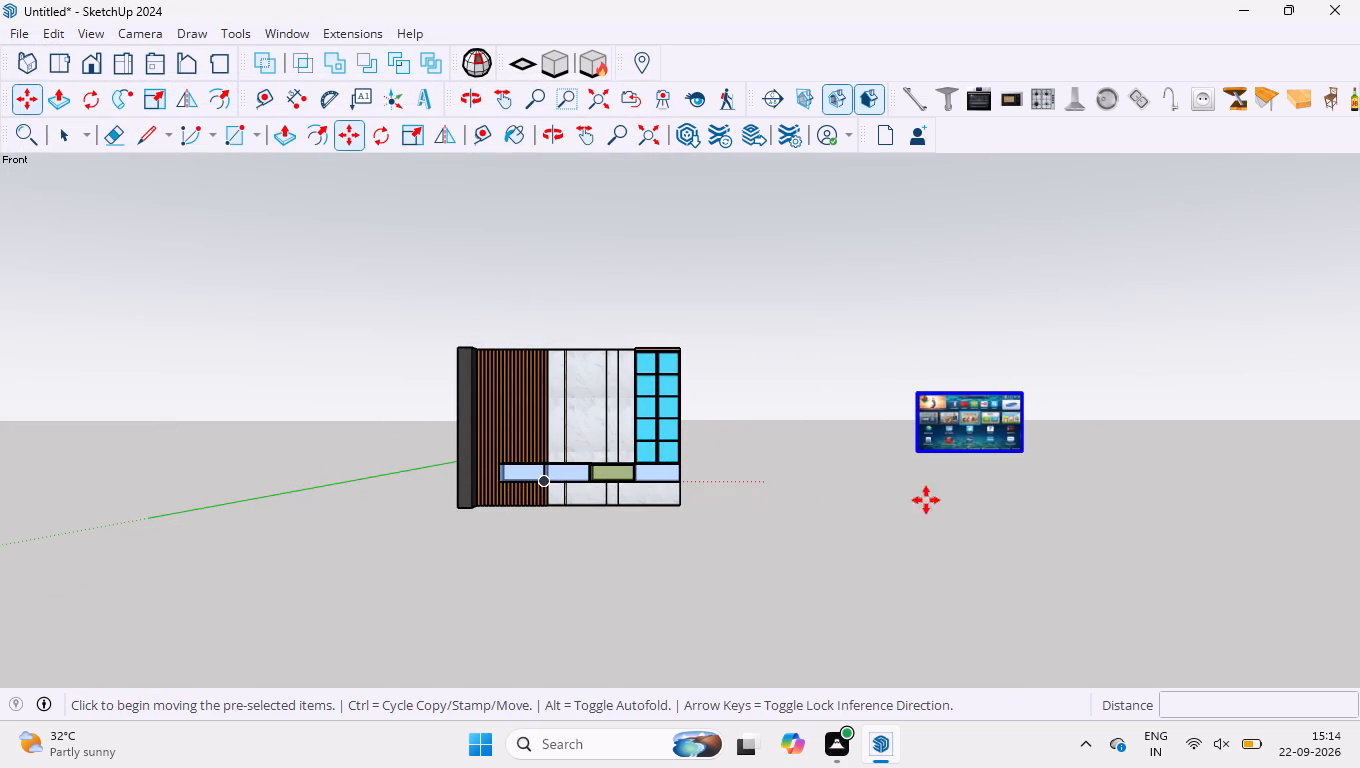
Move the television by its lower back corner to the wall unit, above the floating cabinets and across the slatted and marble panels.
scroll(989, 427, "up", 16)
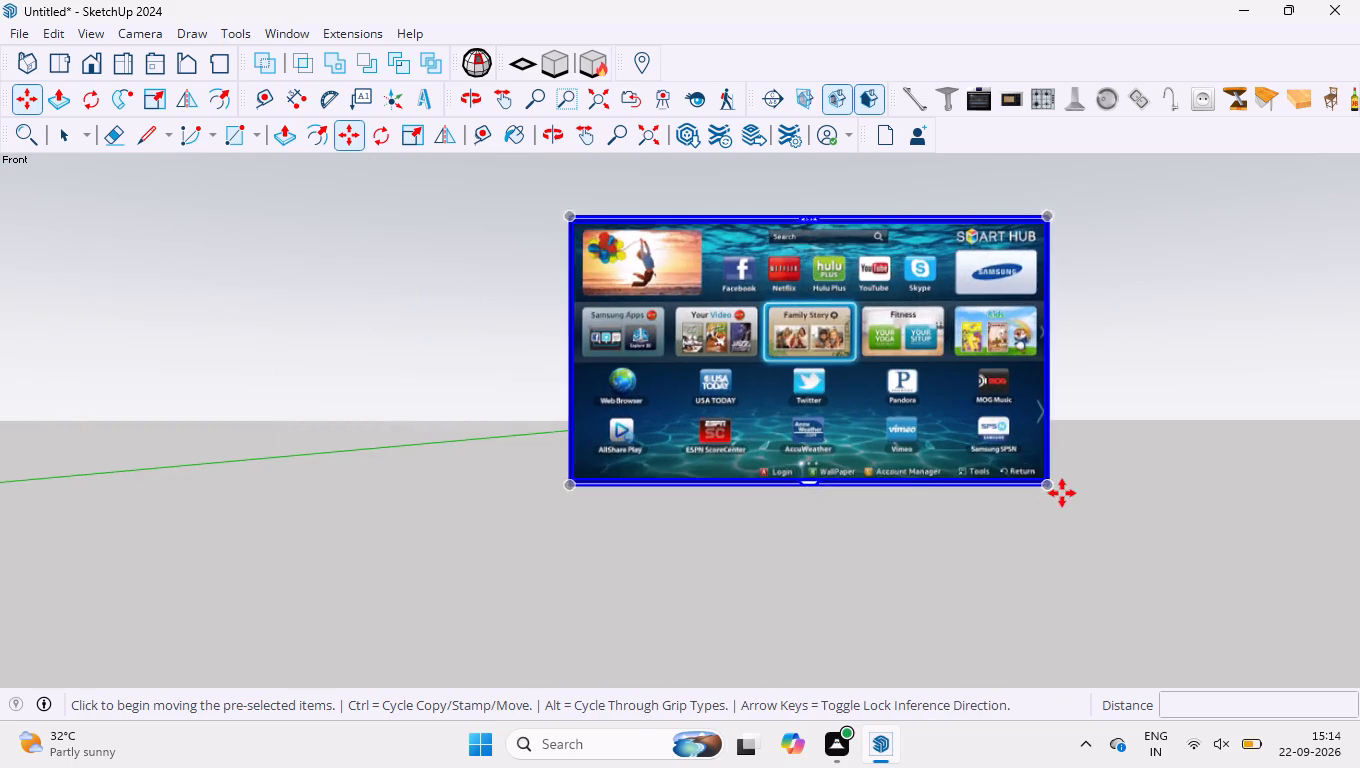
scroll(1062, 493, "up", 17)
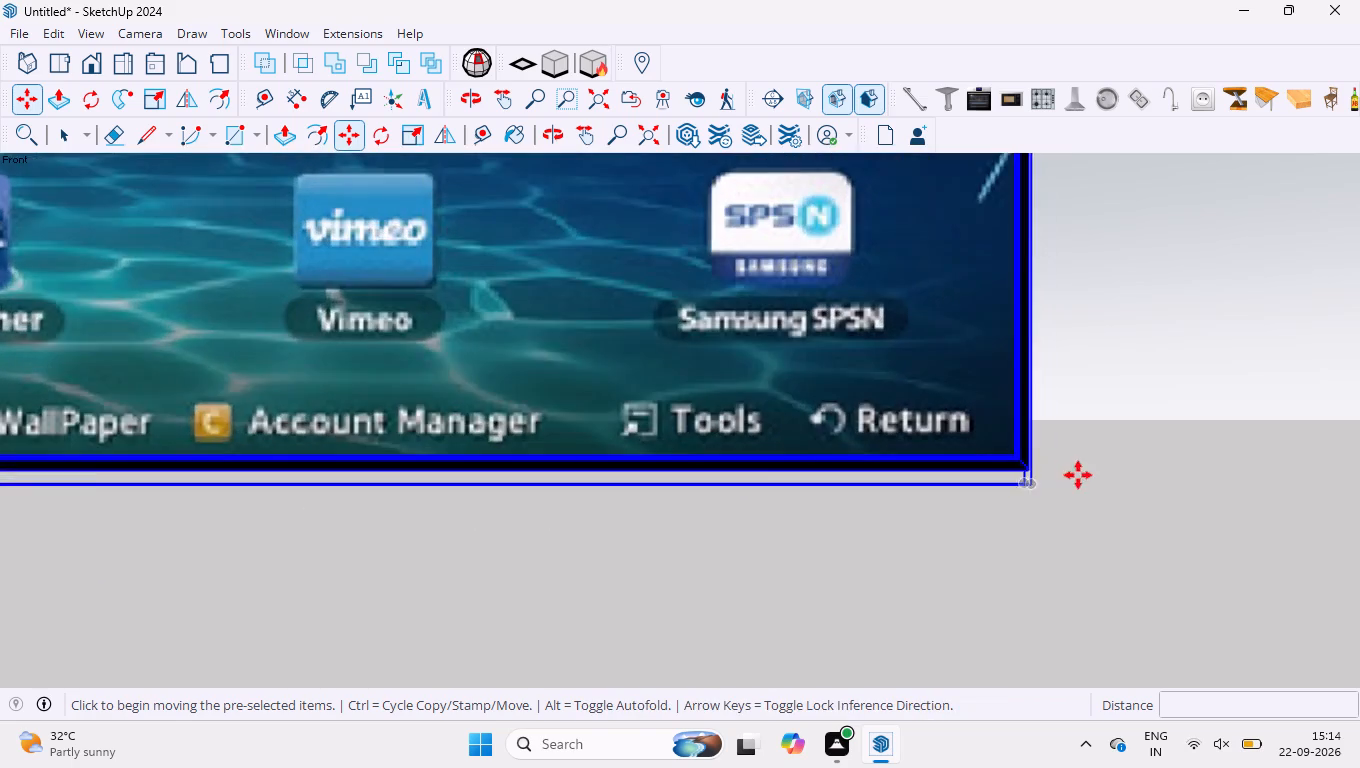
middle_click_drag(1073, 472, 690, 509)
scroll(964, 550, "up", 7)
scroll(925, 482, "down", 9)
scroll(739, 291, "up", 13)
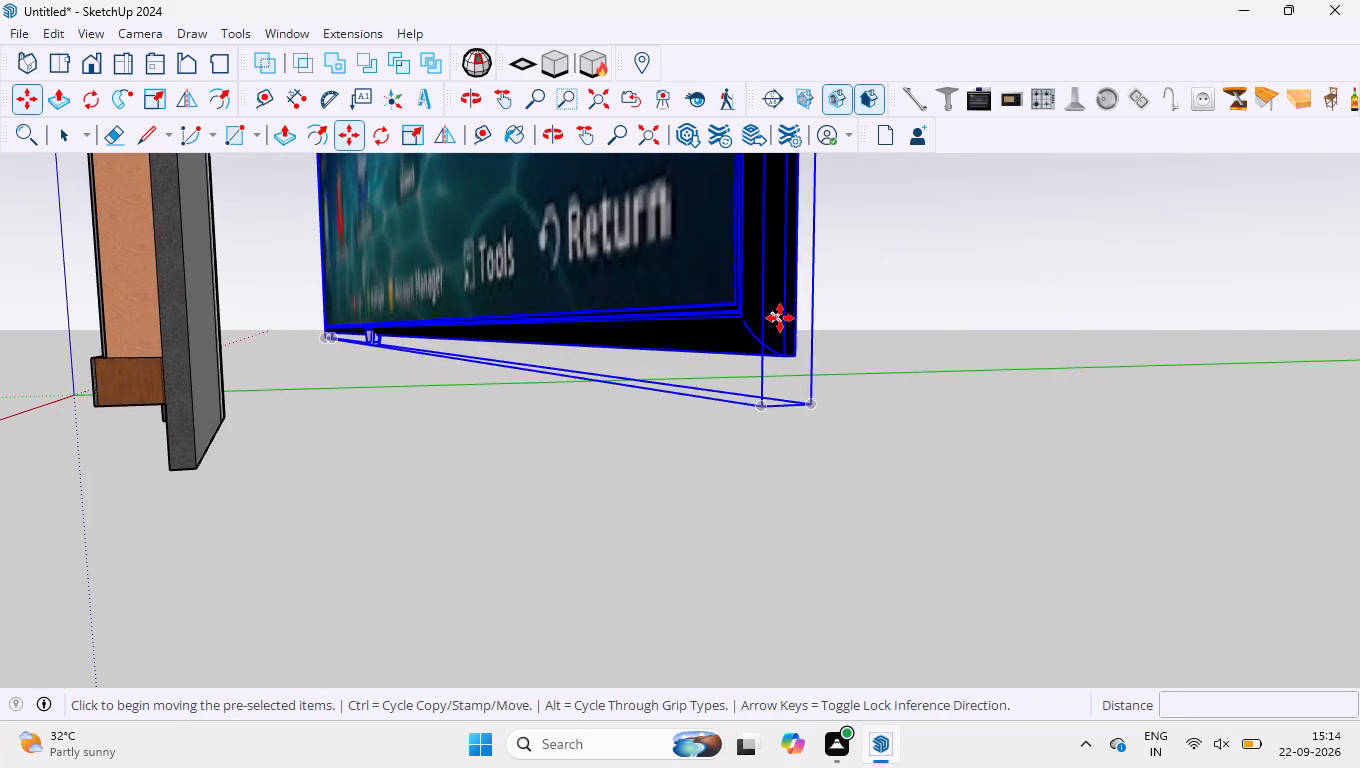
left_click(798, 360)
scroll(1033, 395, "down", 13)
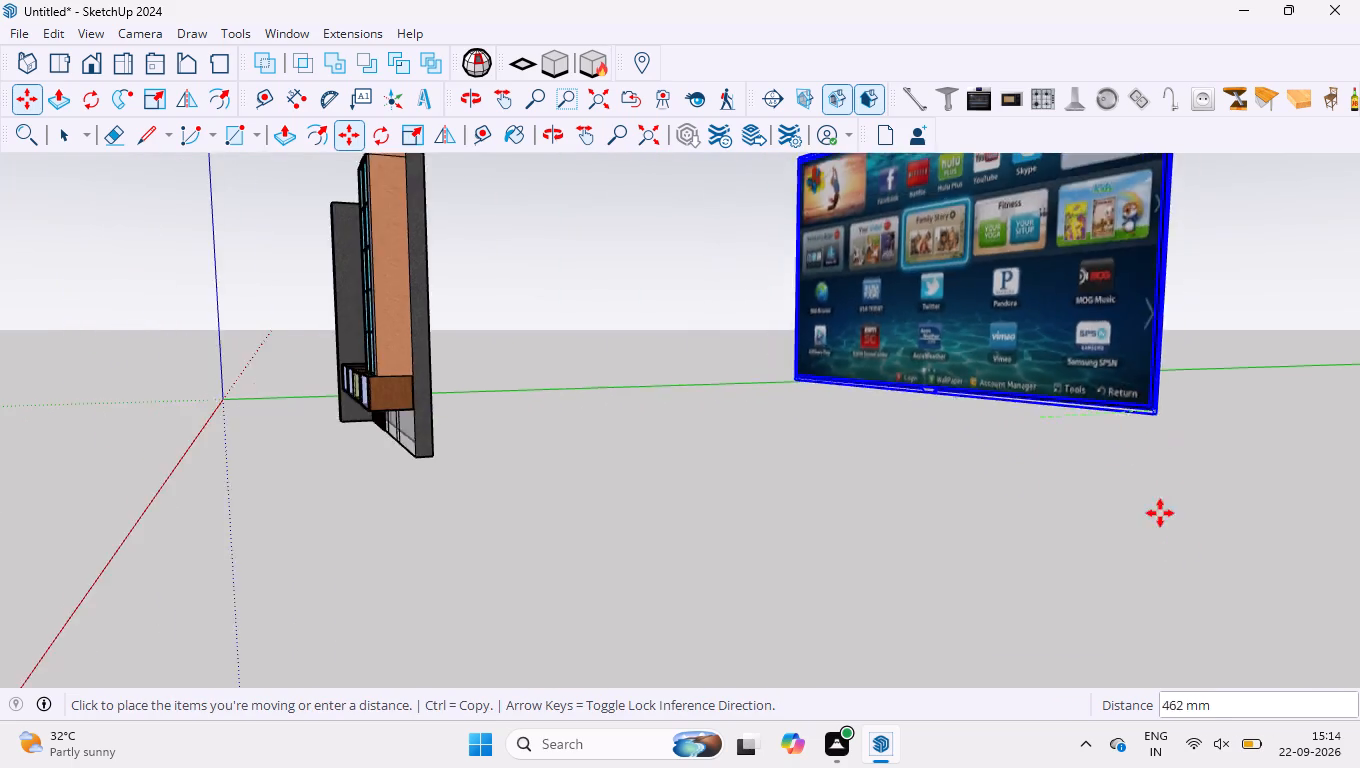
scroll(1160, 513, "down", 7)
scroll(433, 389, "up", 4)
scroll(519, 384, "up", 4)
middle_click_drag(542, 405, 674, 443)
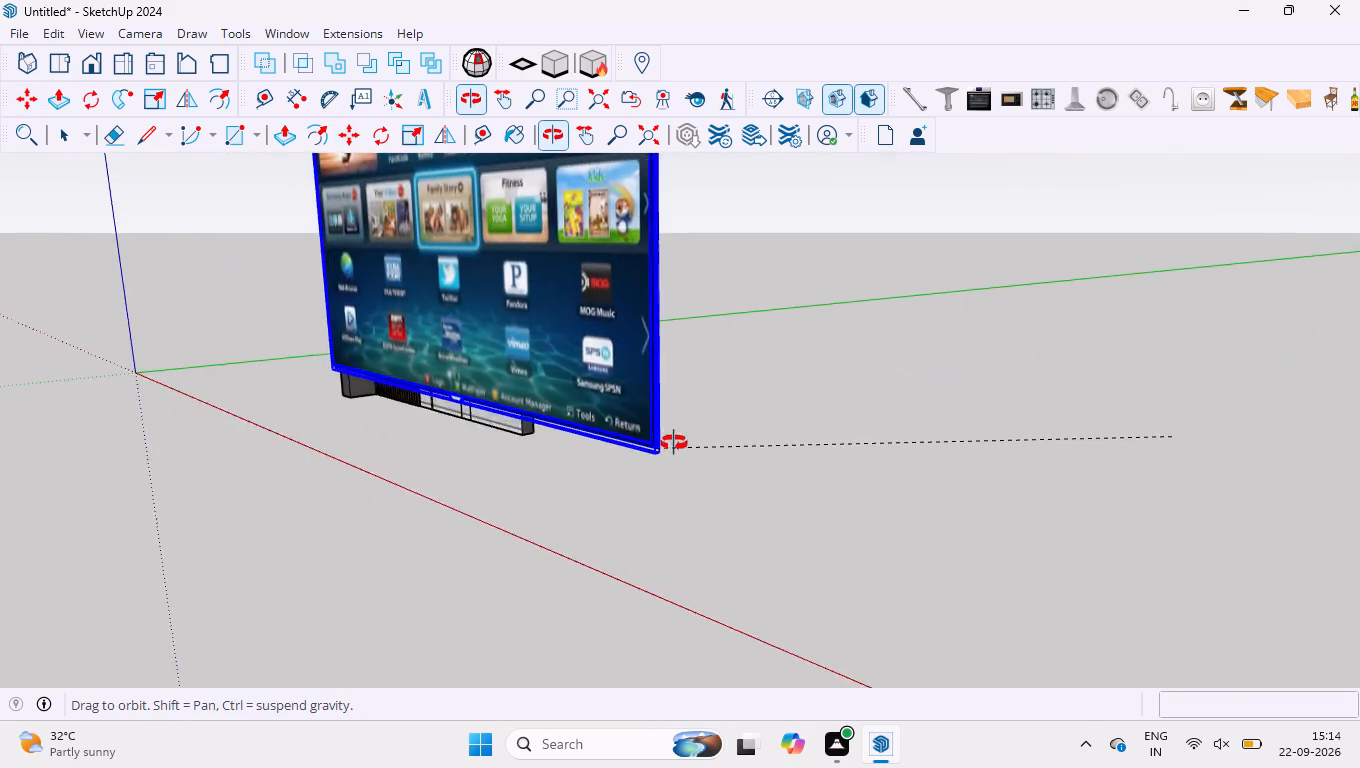
middle_click_drag(674, 443, 899, 487)
scroll(894, 480, "down", 14)
scroll(256, 337, "up", 2)
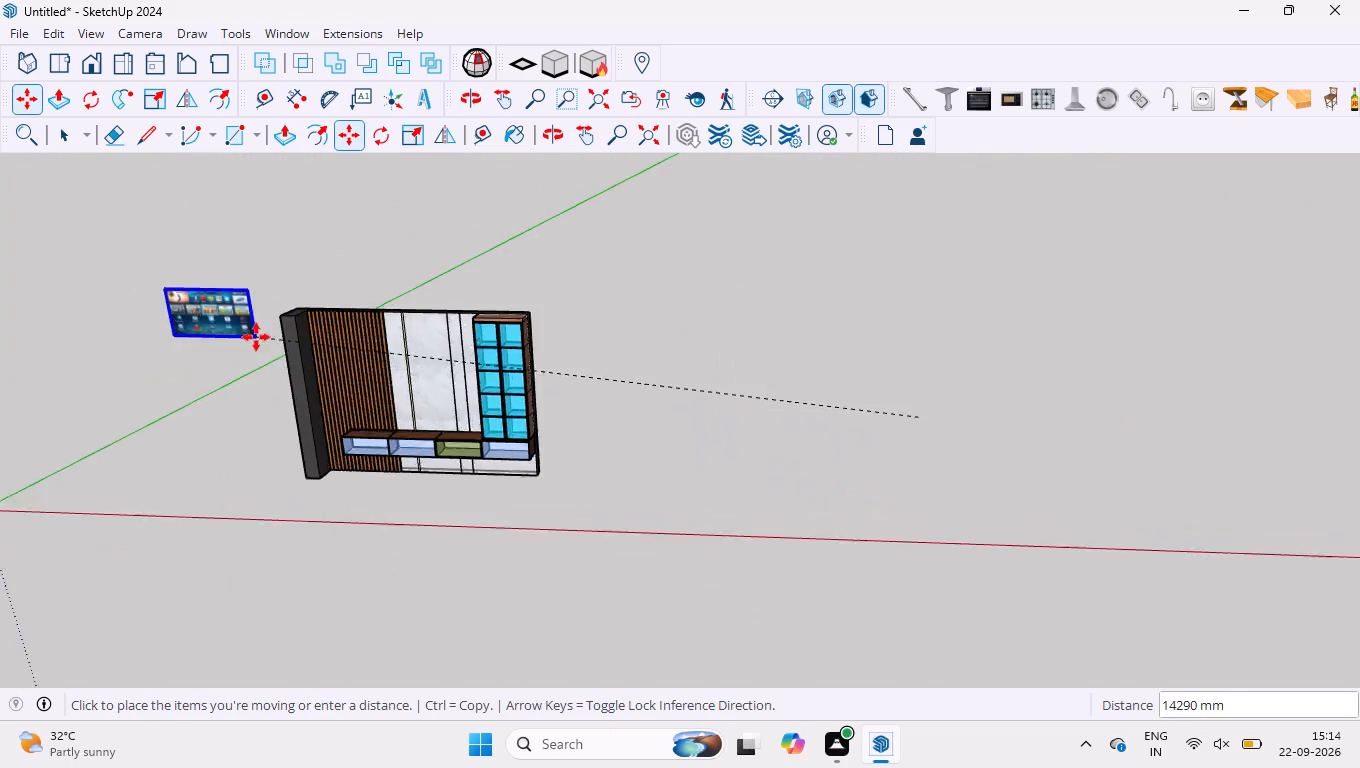
scroll(256, 337, "up", 3)
scroll(388, 424, "up", 5)
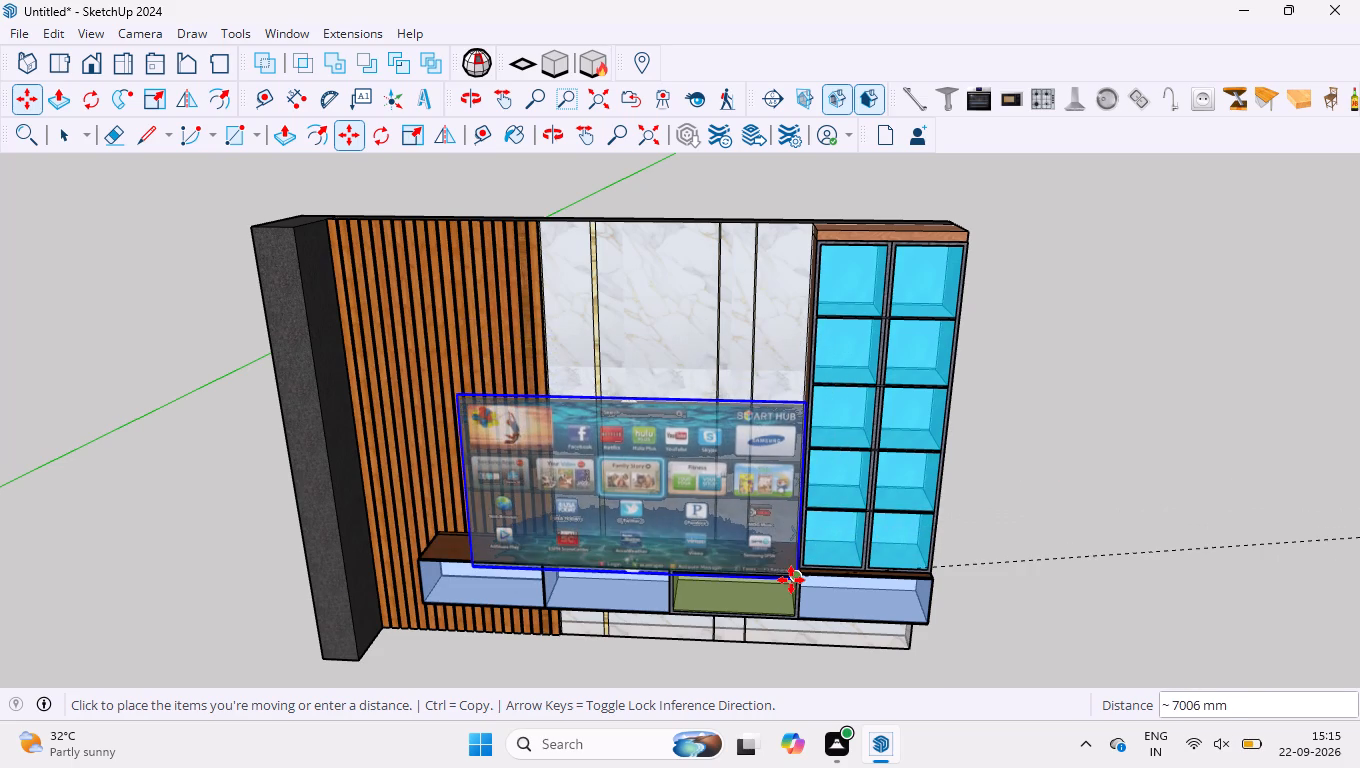
left_click(775, 568)
Move the television by its upper back corner onto the face of the slatted panel.
scroll(534, 412, "up", 5)
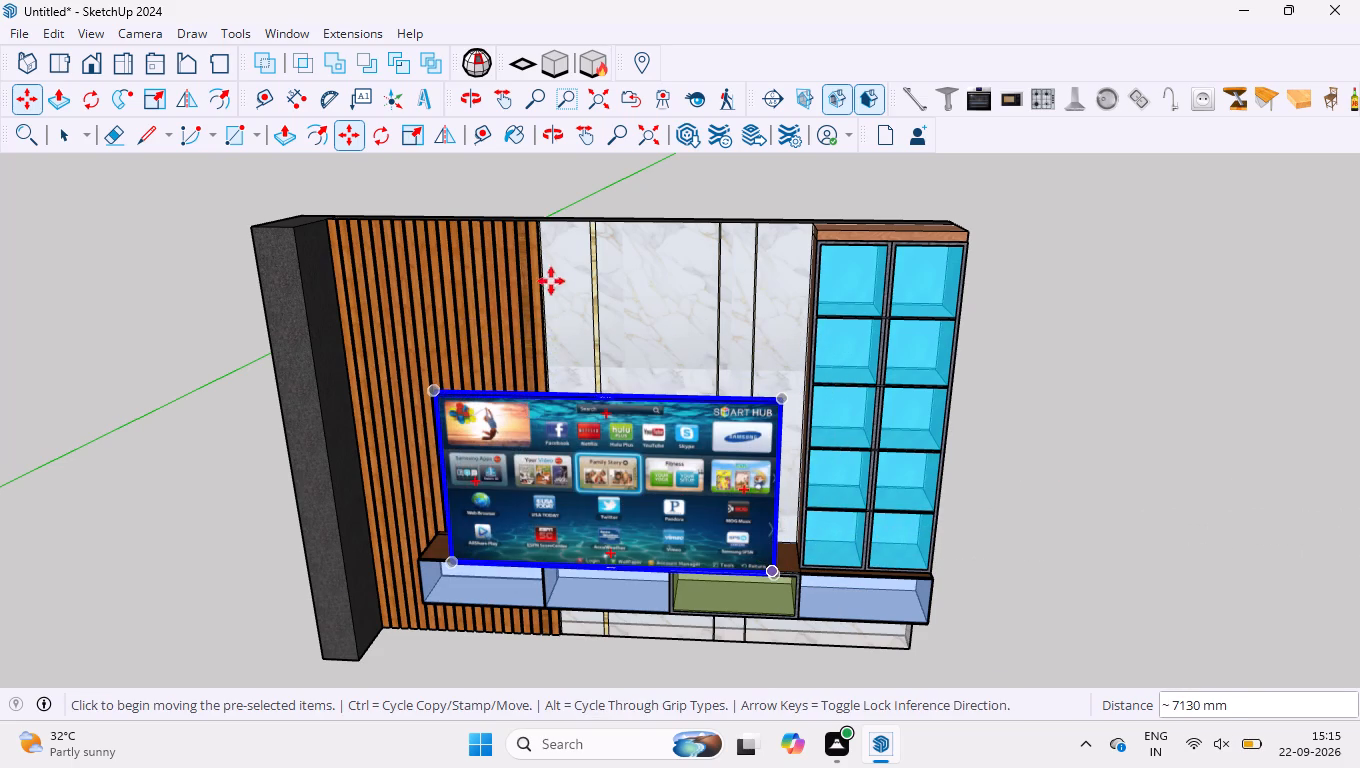
scroll(564, 308, "up", 8)
middle_click_drag(499, 348, 561, 519)
scroll(460, 349, "up", 9)
scroll(418, 394, "down", 4)
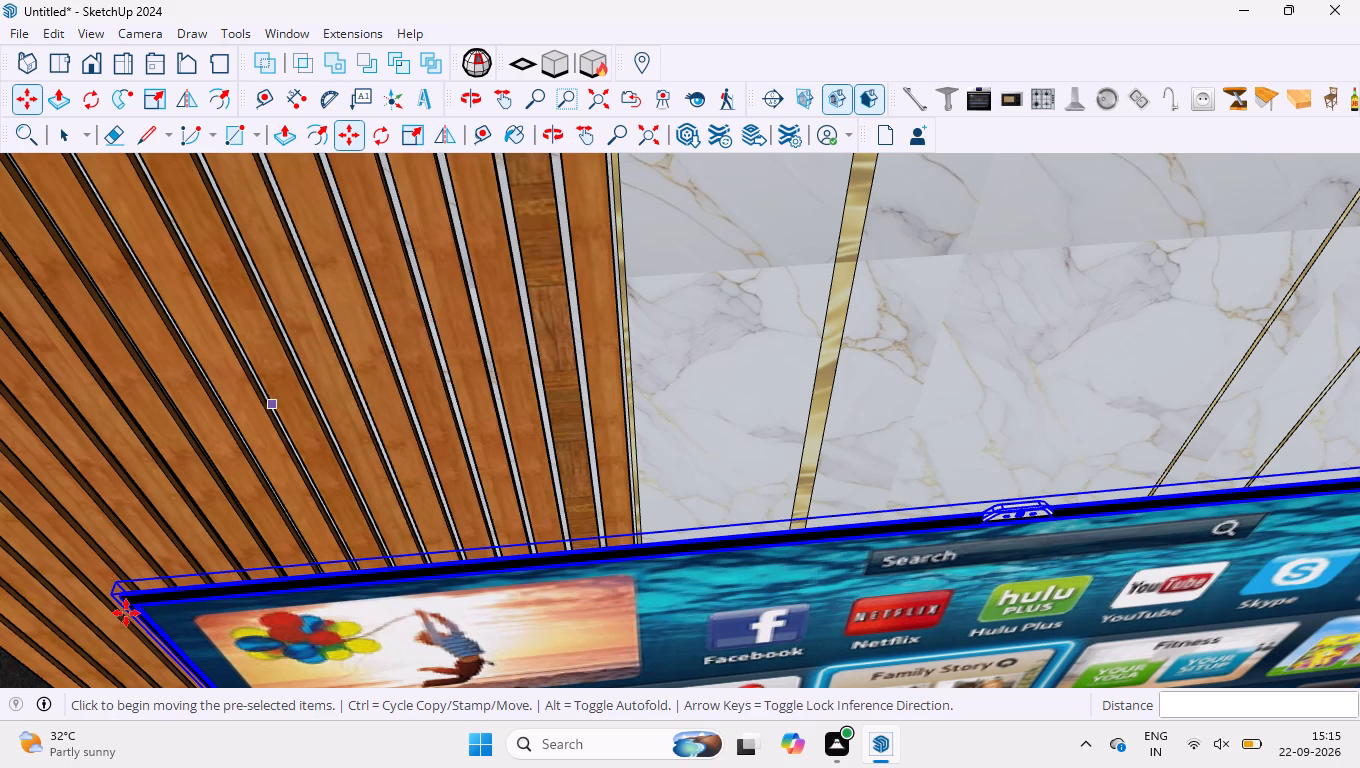
scroll(129, 619, "up", 5)
scroll(105, 535, "up", 2)
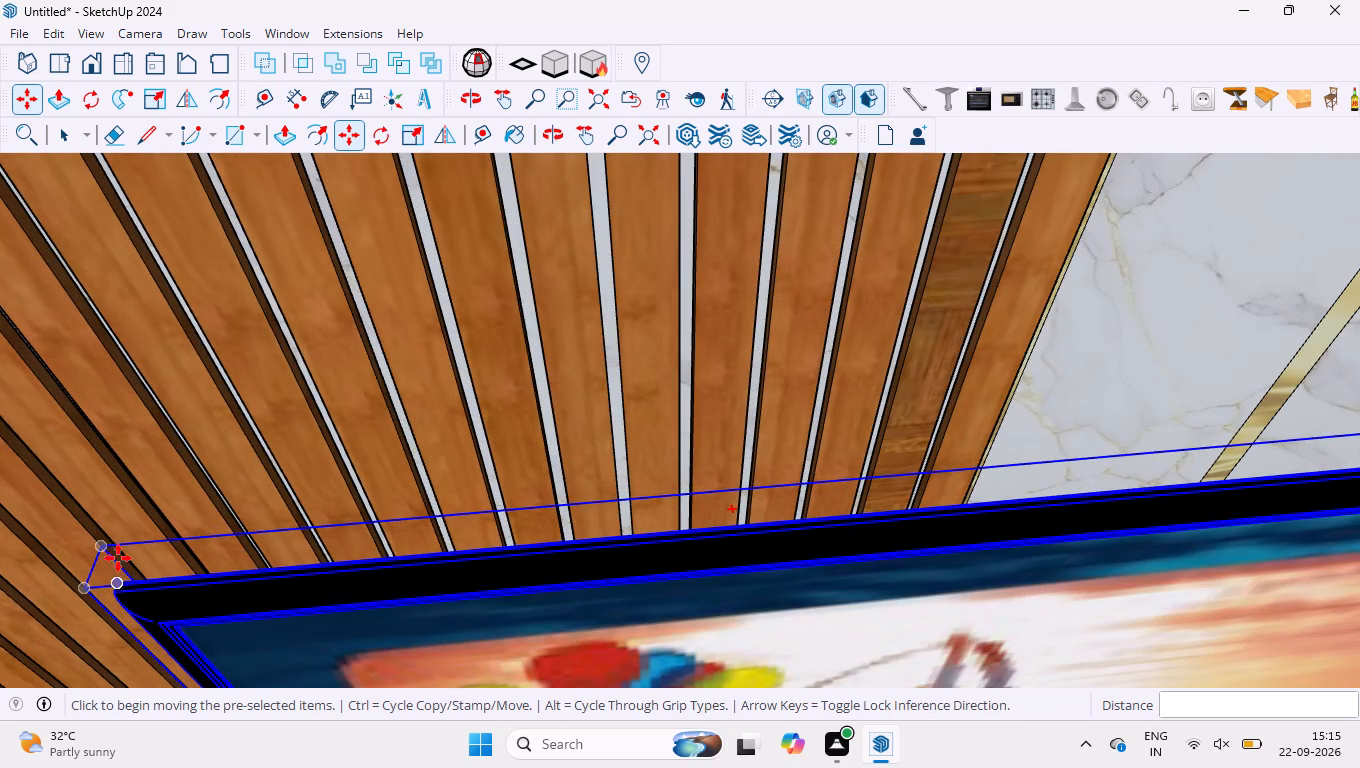
left_click(101, 544)
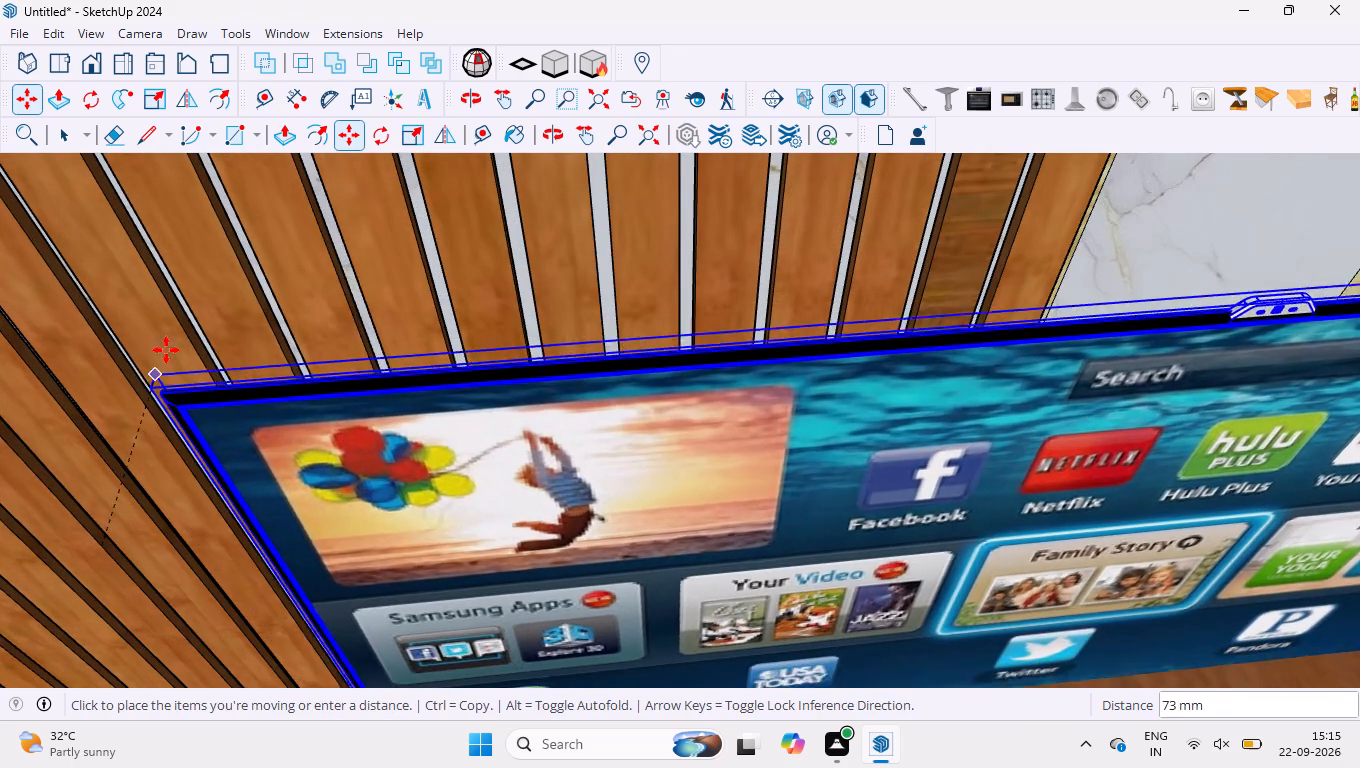
left_click(102, 237)
Move the television by its upper back corner about 546 mm up the slatted and marble panels, clear of the floating cabinets.
scroll(73, 295, "down", 12)
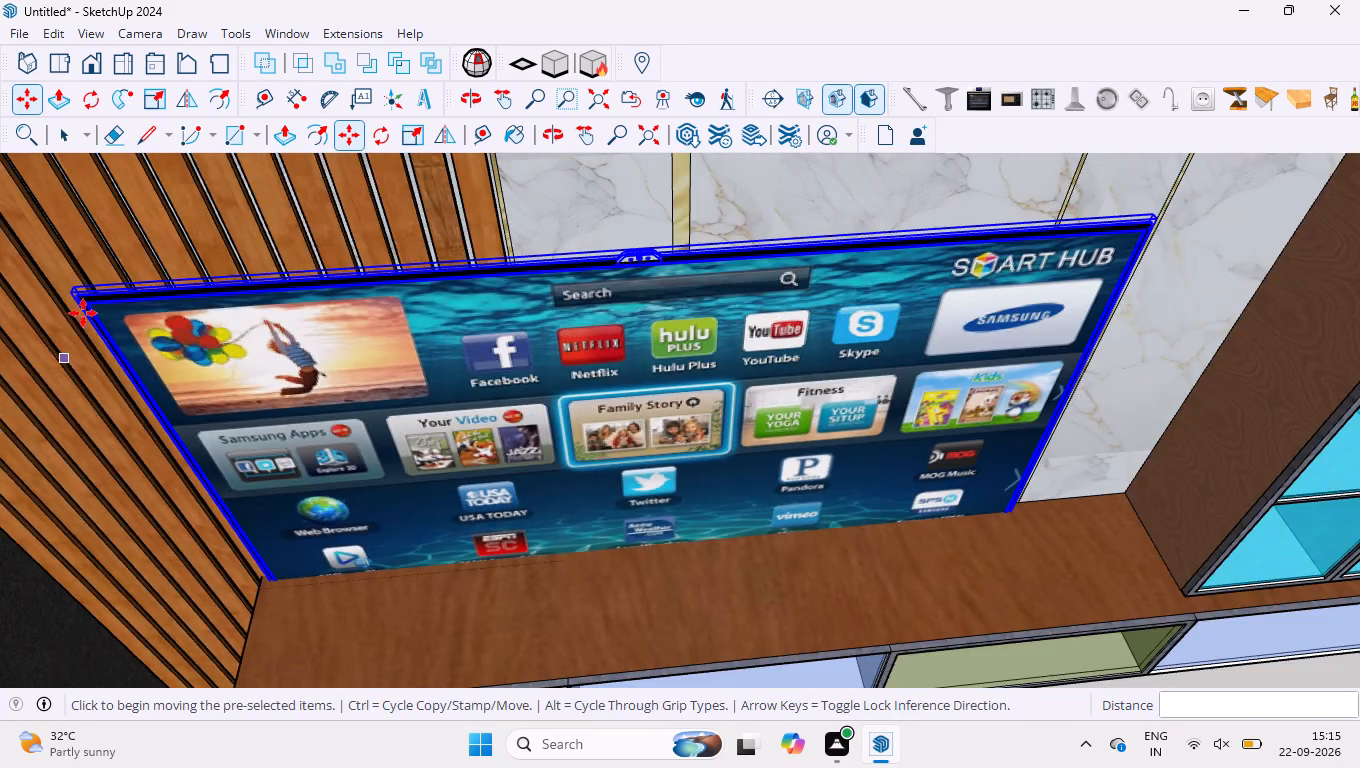
scroll(83, 313, "down", 15)
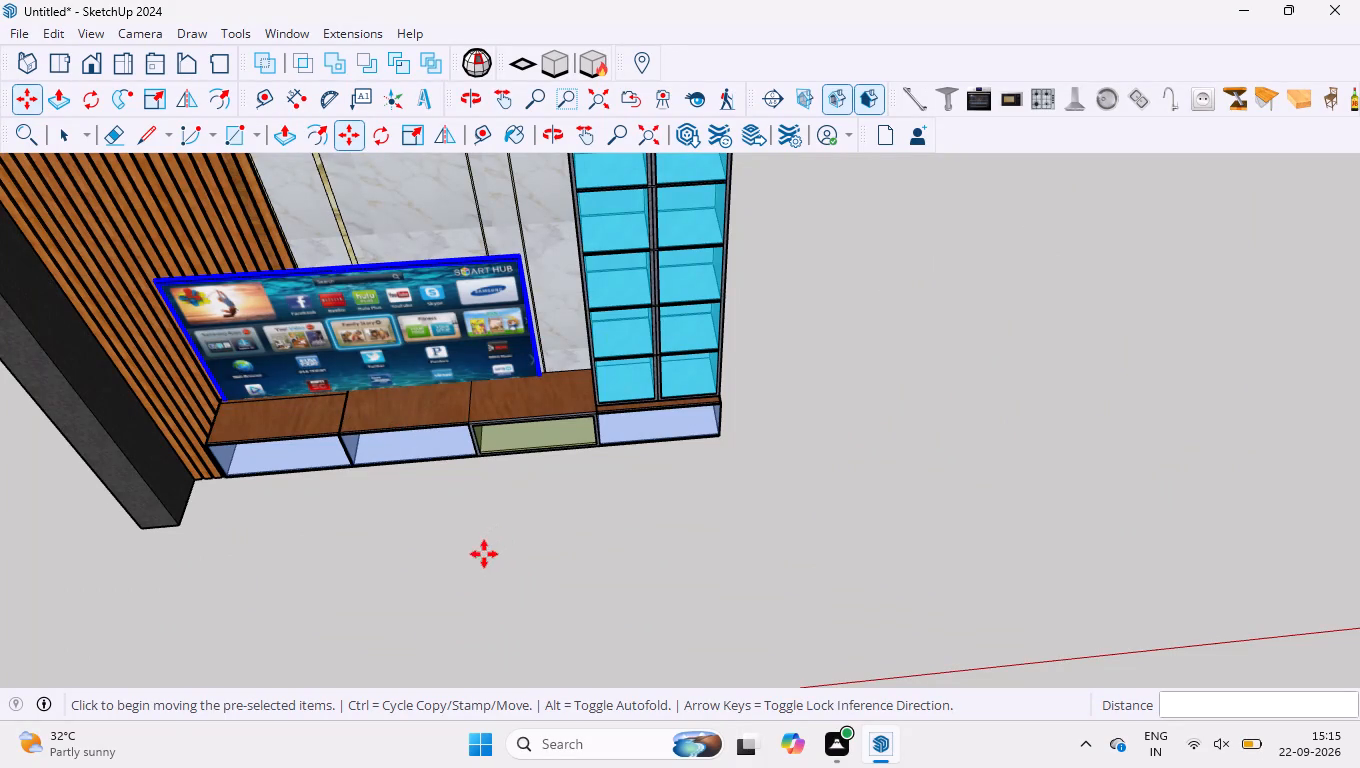
middle_click_drag(434, 537, 471, 299)
scroll(316, 336, "up", 8)
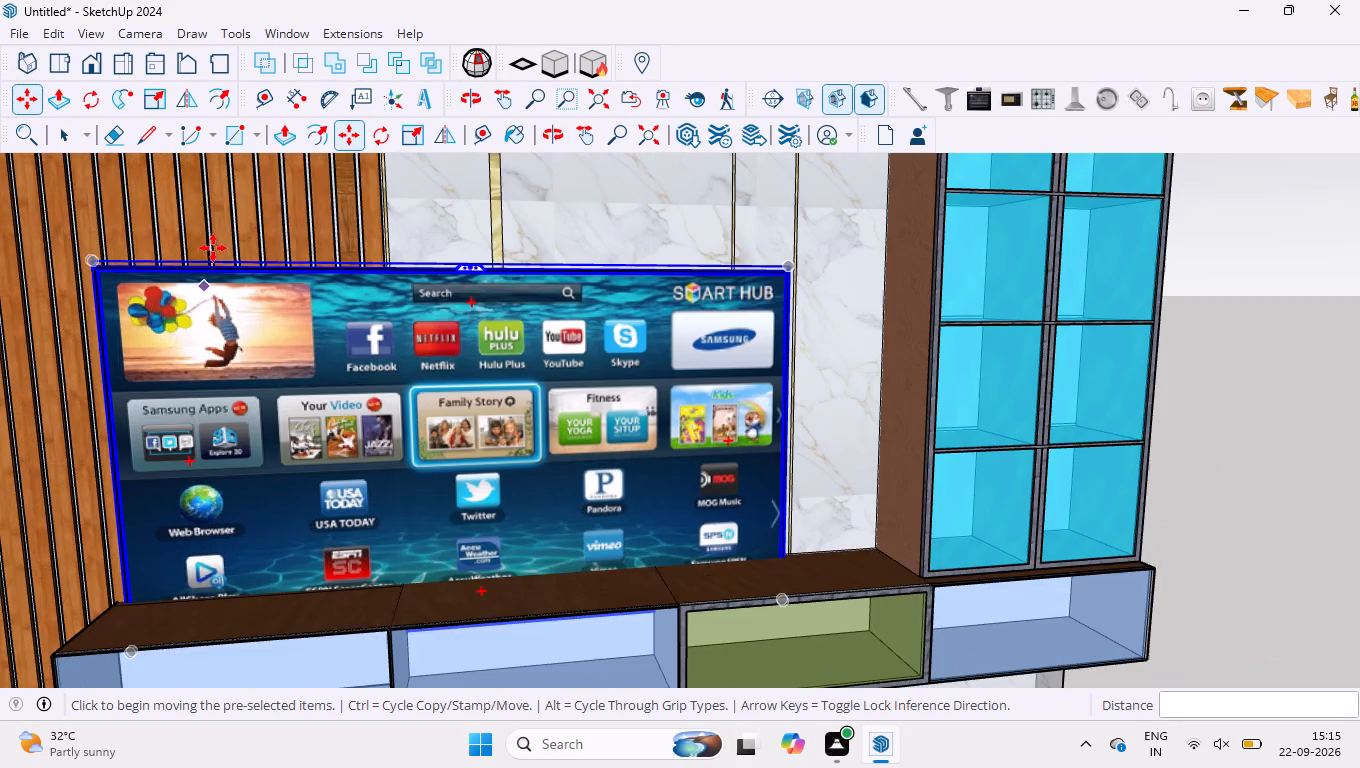
scroll(134, 281, "up", 17)
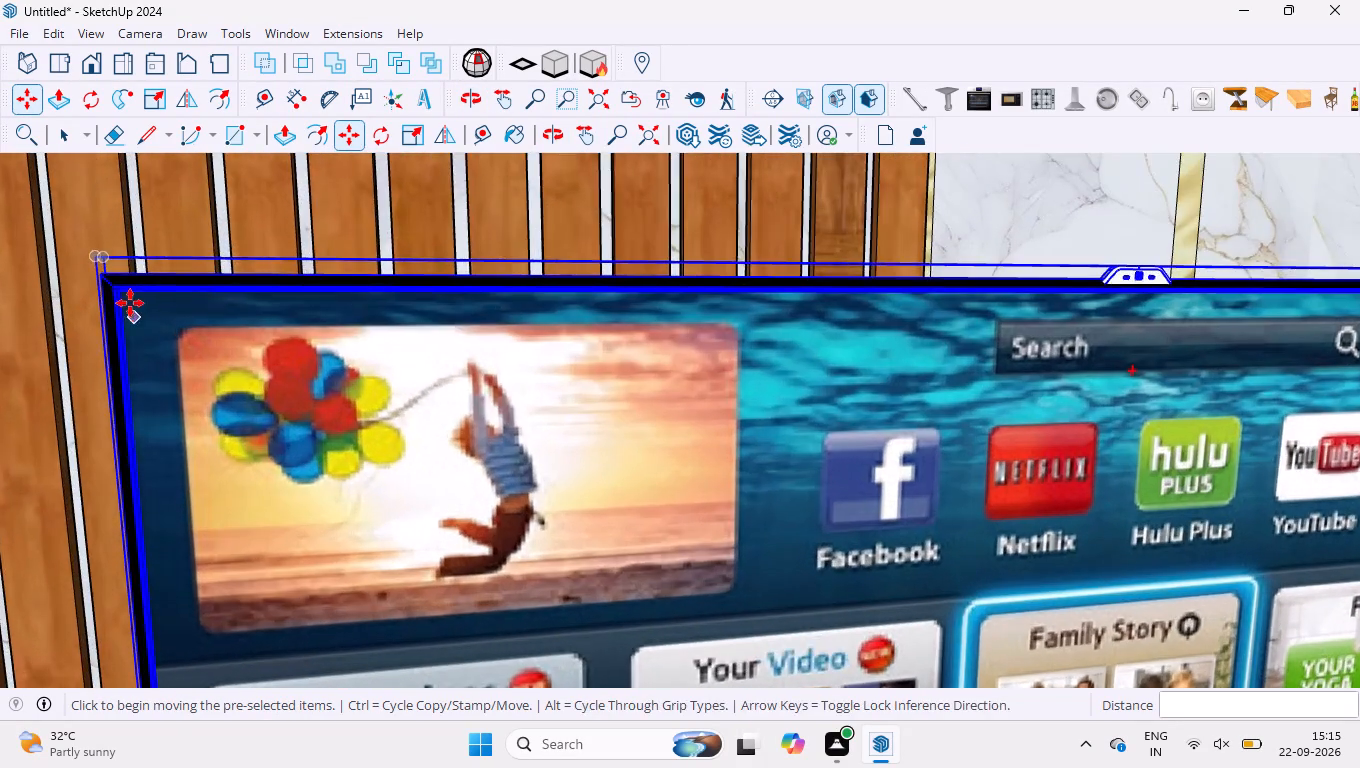
scroll(116, 253, "up", 11)
scroll(51, 441, "down", 4)
scroll(142, 219, "up", 4)
left_click(99, 201)
scroll(262, 257, "down", 20)
scroll(262, 257, "down", 7)
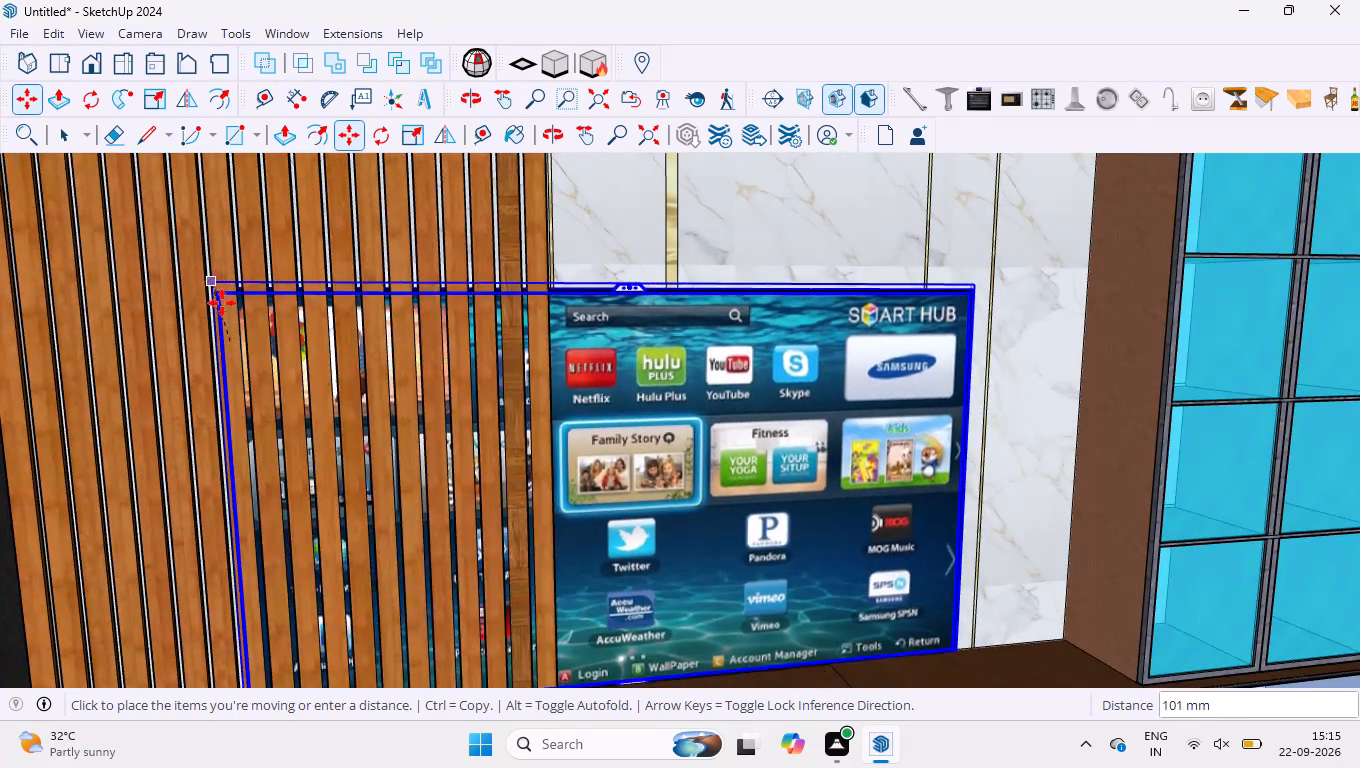
scroll(222, 303, "down", 1)
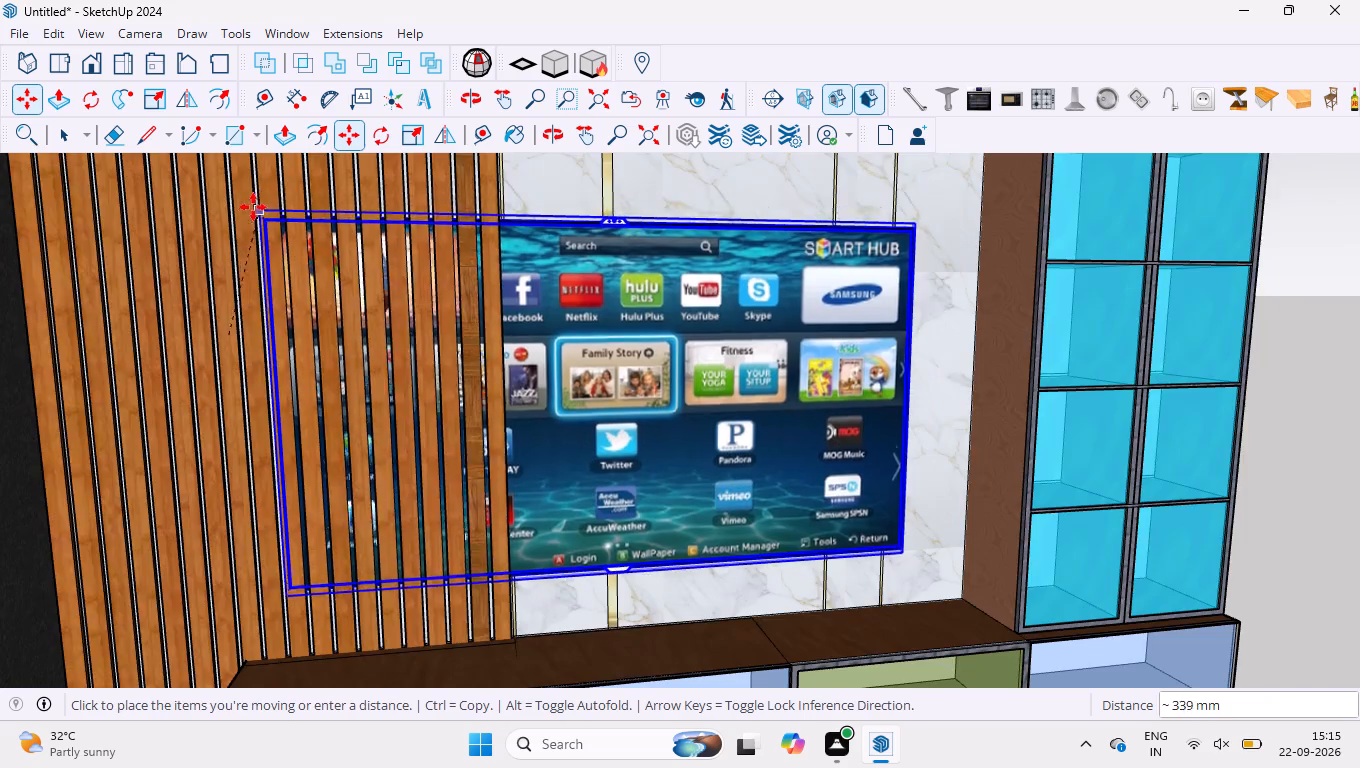
scroll(253, 207, "down", 13)
scroll(286, 305, "down", 10)
scroll(264, 231, "up", 3)
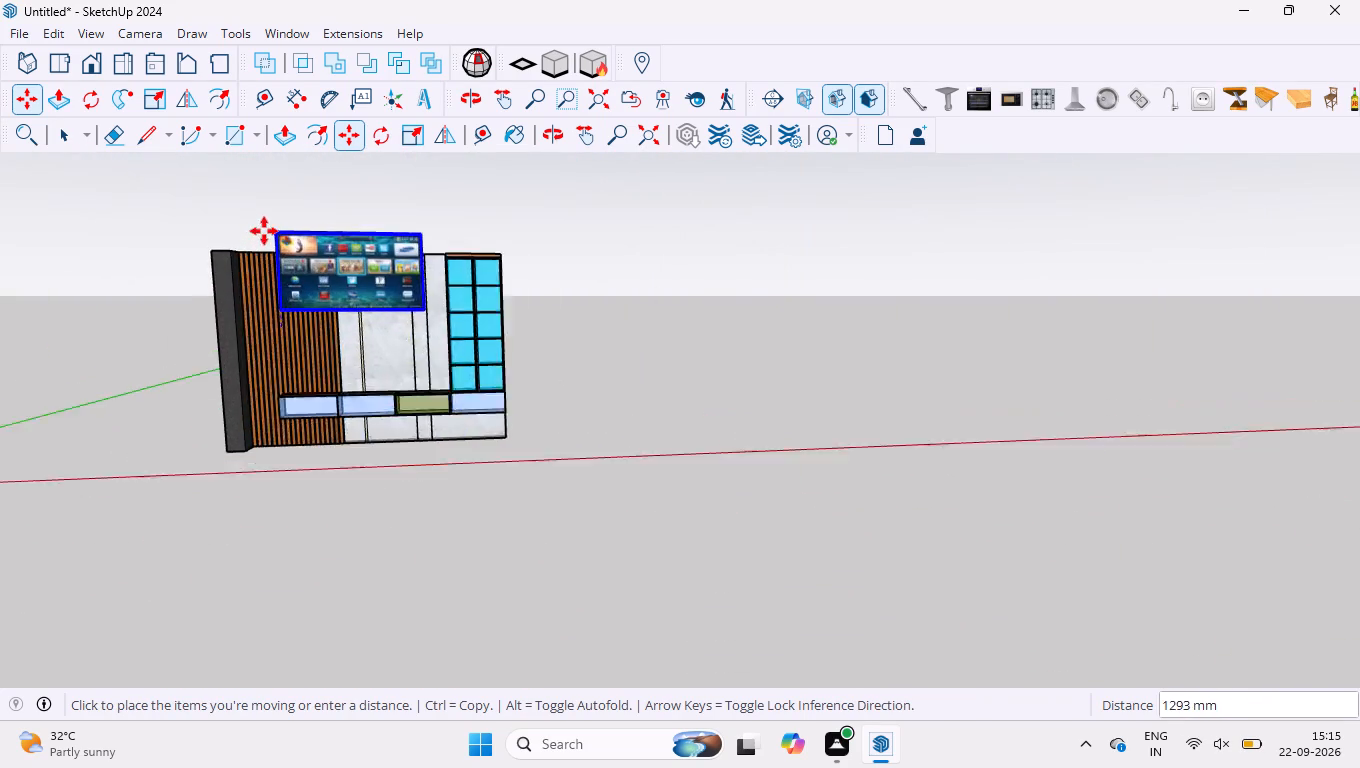
scroll(264, 231, "up", 10)
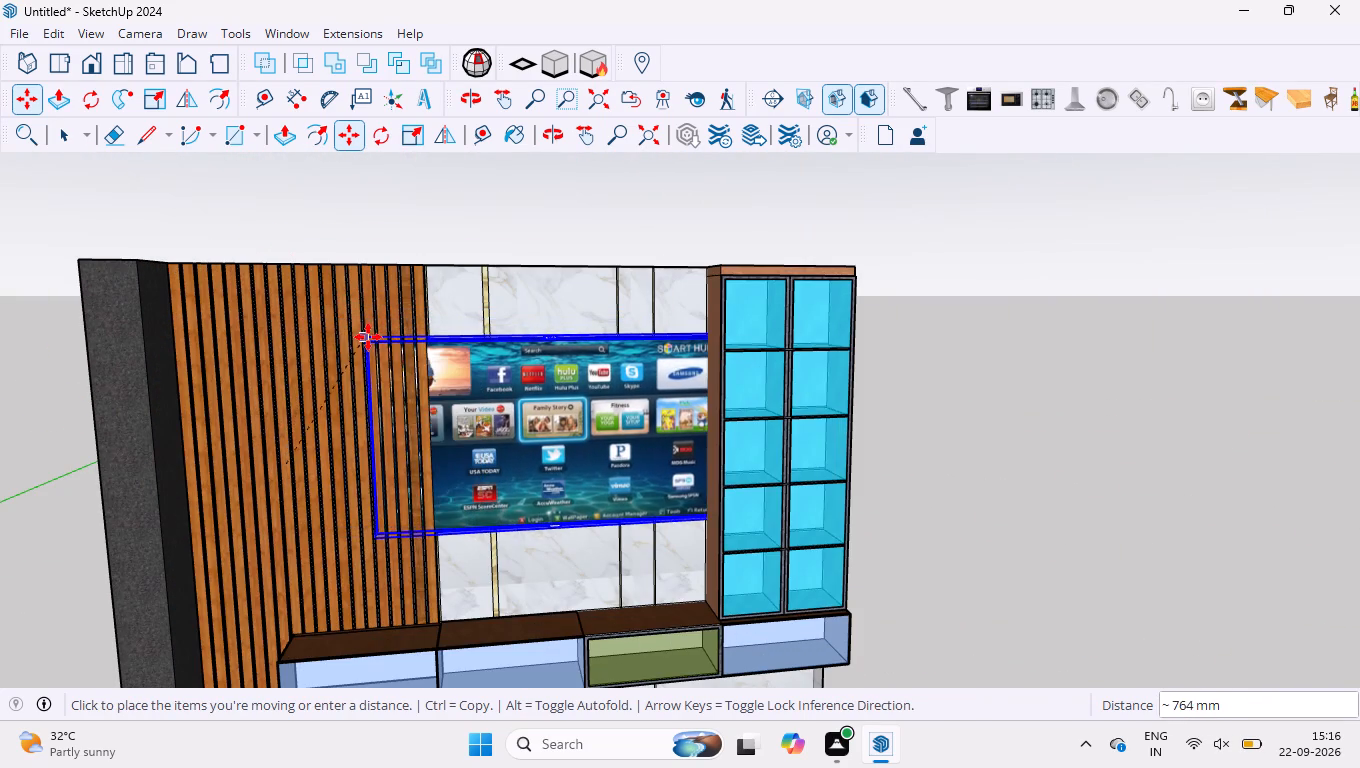
left_click(305, 361)
Move the television by its upper back corner about 44 mm along the green axis, out in front of the slatted panel.
scroll(314, 342, "up", 15)
middle_click_drag(303, 370, 304, 432)
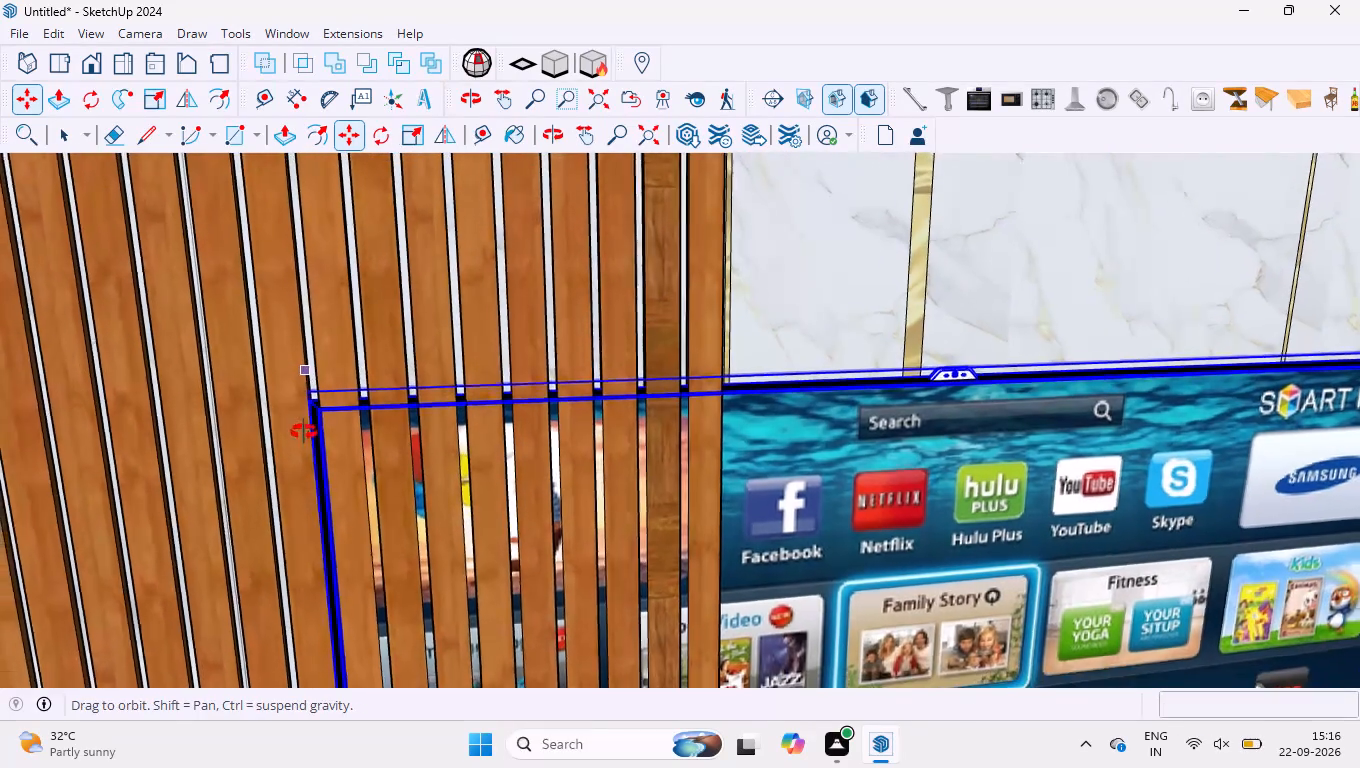
middle_click_drag(304, 432, 309, 467)
scroll(299, 373, "up", 12)
left_click(313, 419)
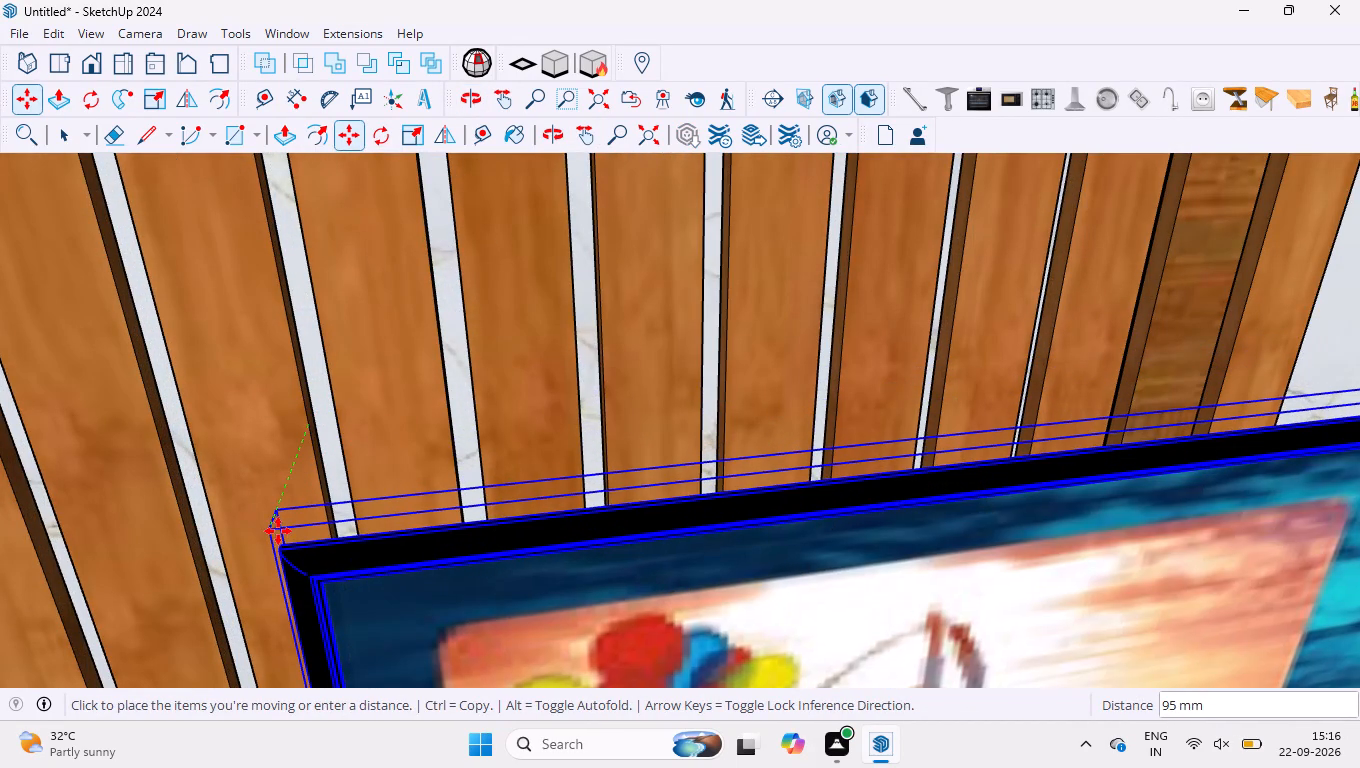
key("Left")
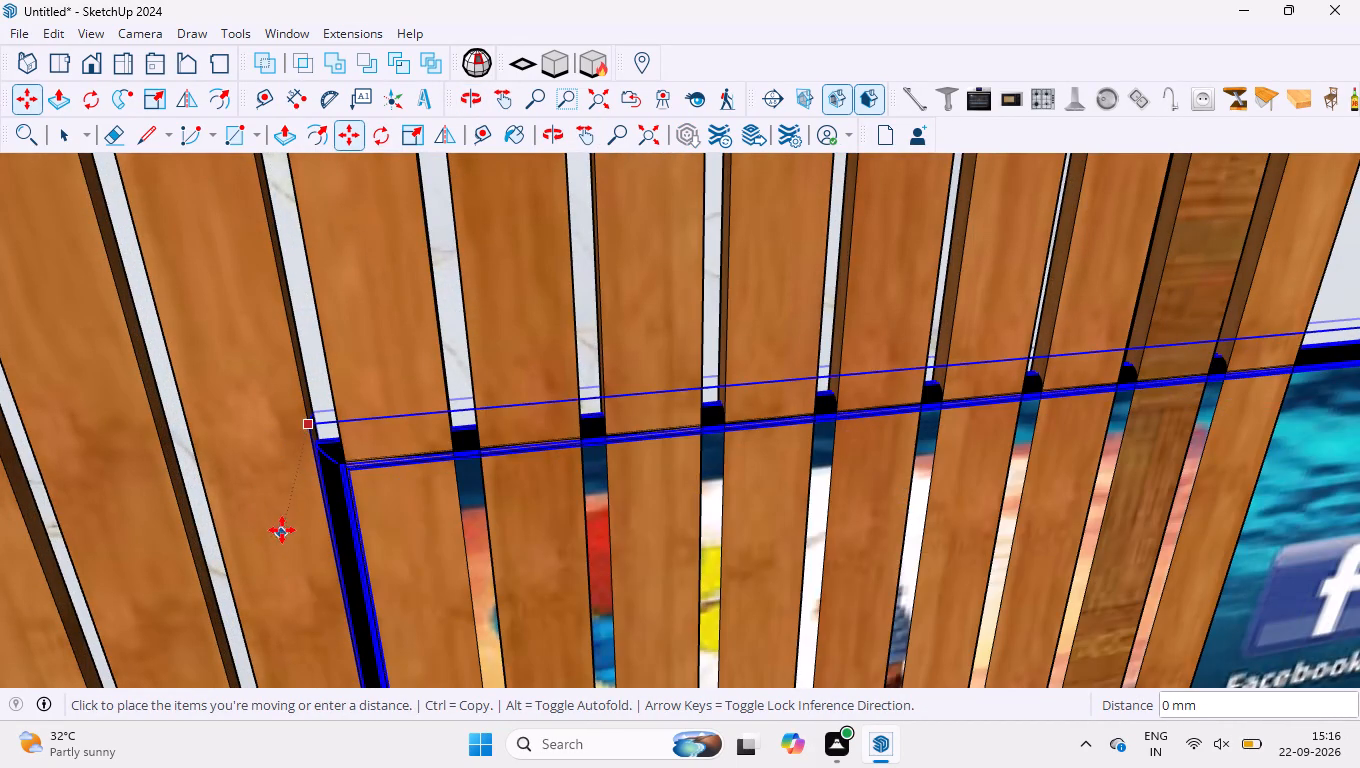
scroll(267, 406, "up", 8)
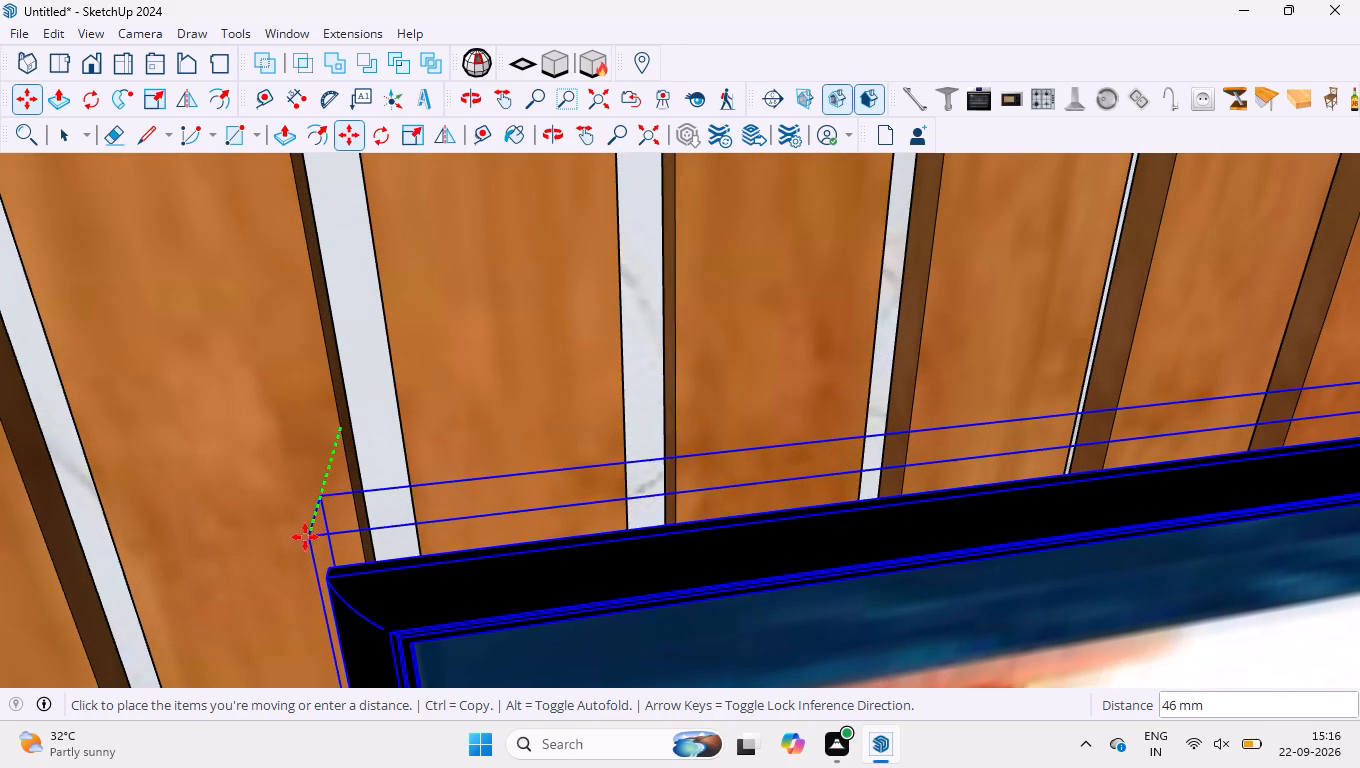
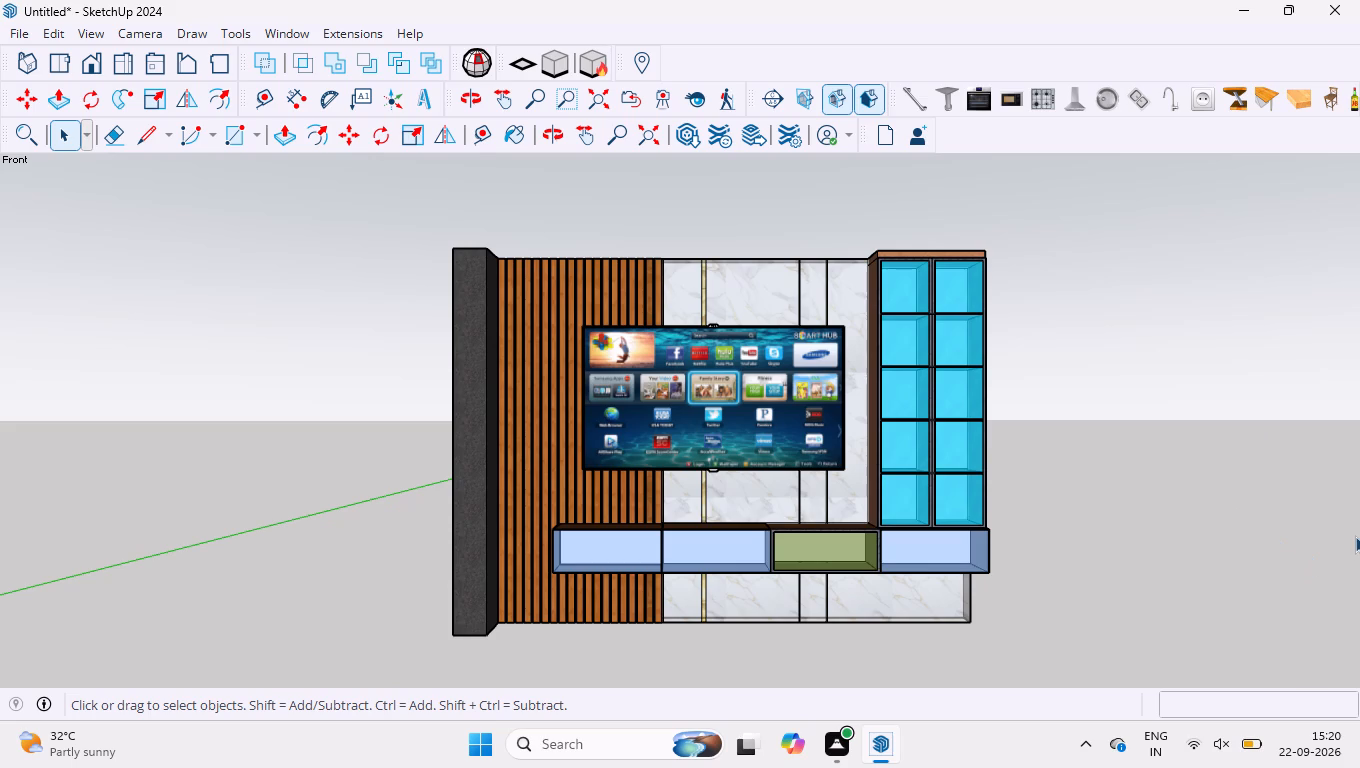
Save the TV wall unit model in the Documents folder as a SketchUp model named 20-9-3.
scroll(1350, 577, "down", 3)
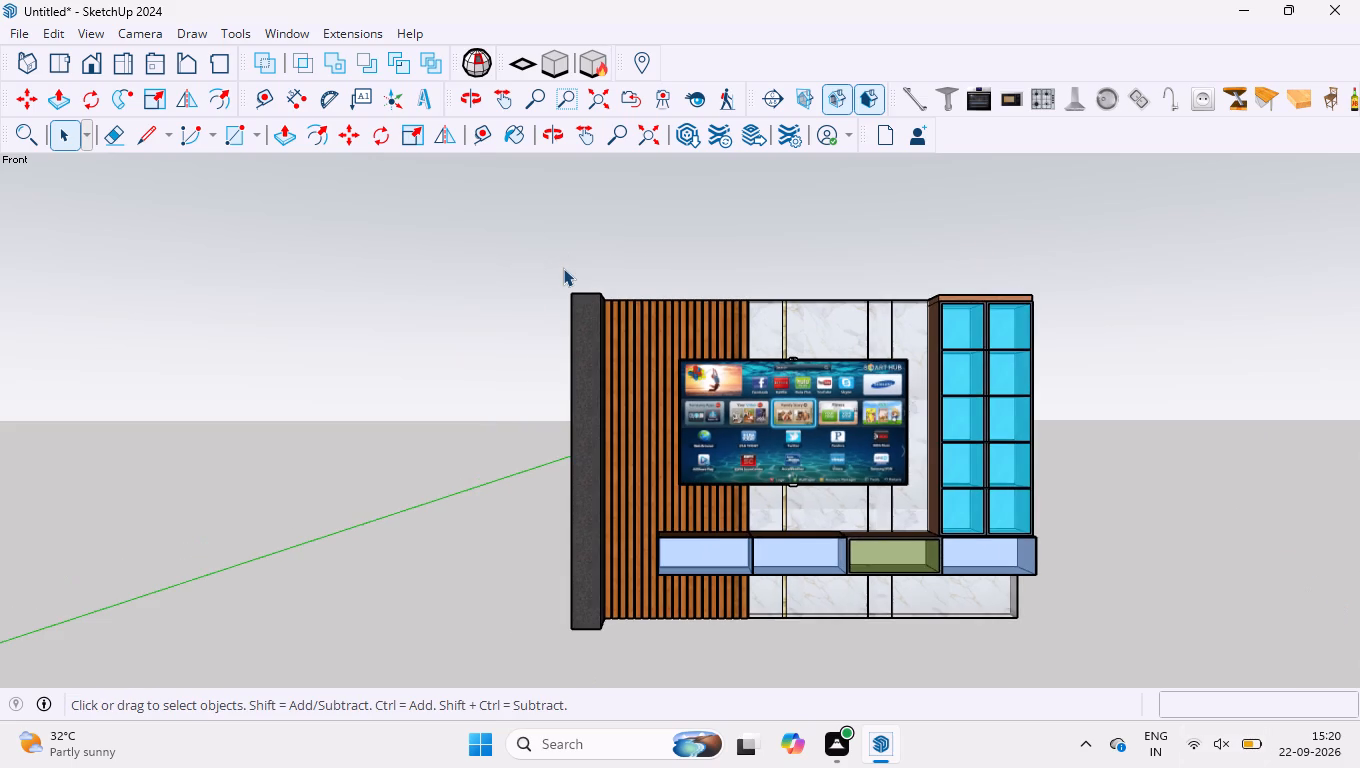
key("ctrl+s")
type("20-9-3")
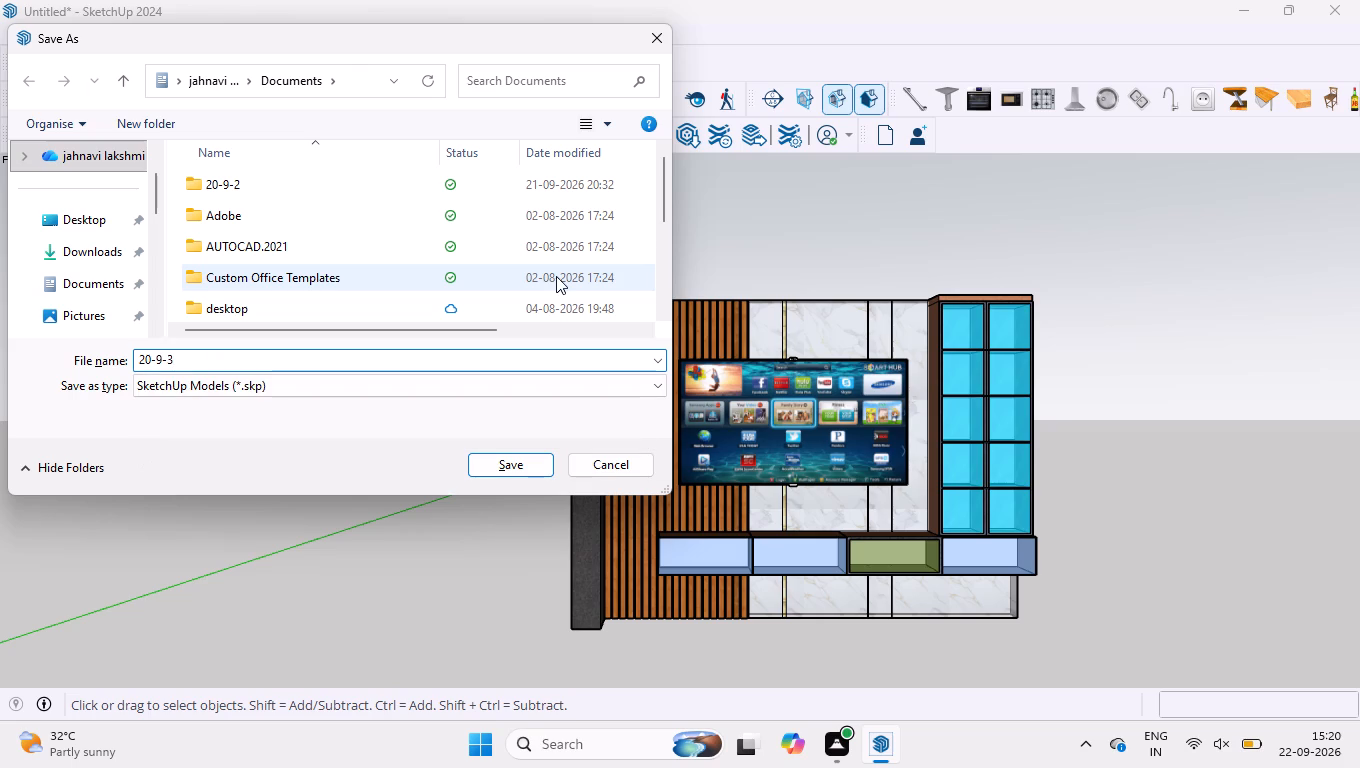
key("Return")
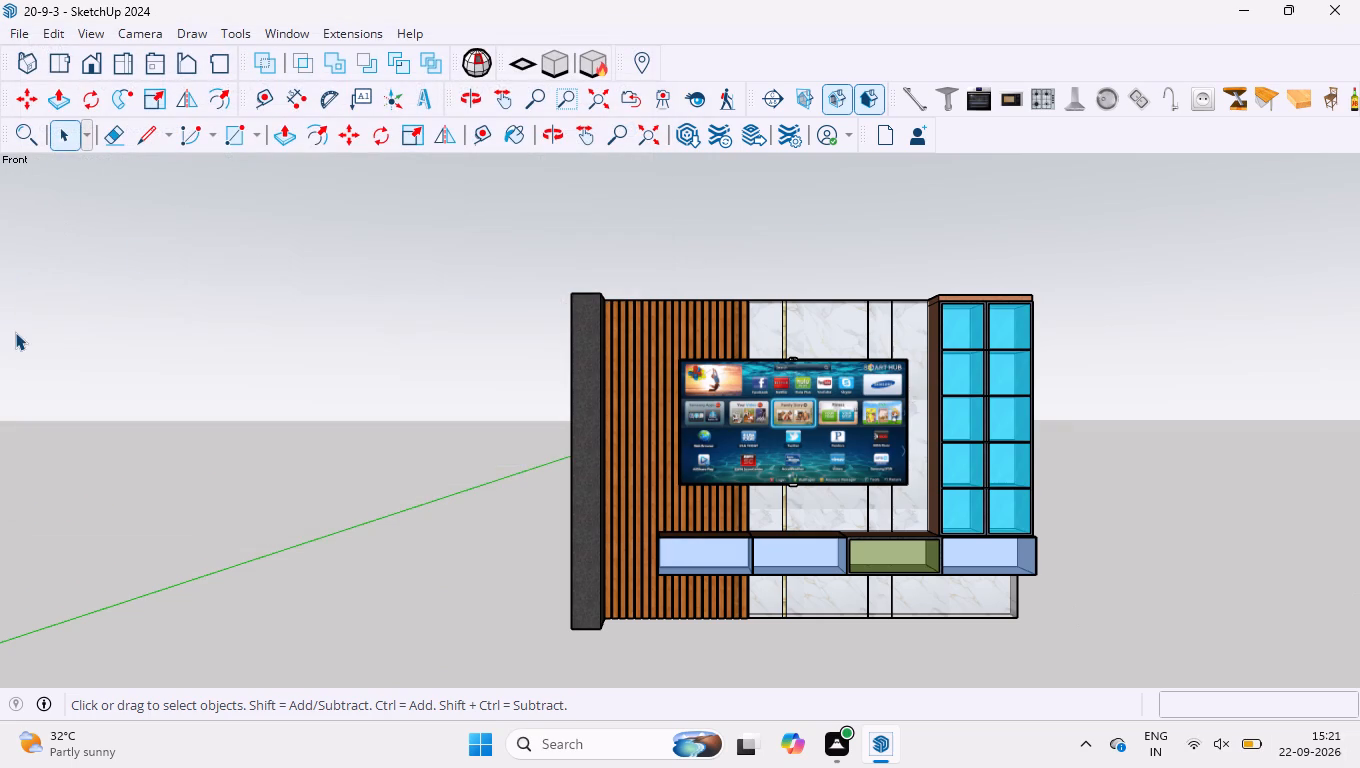
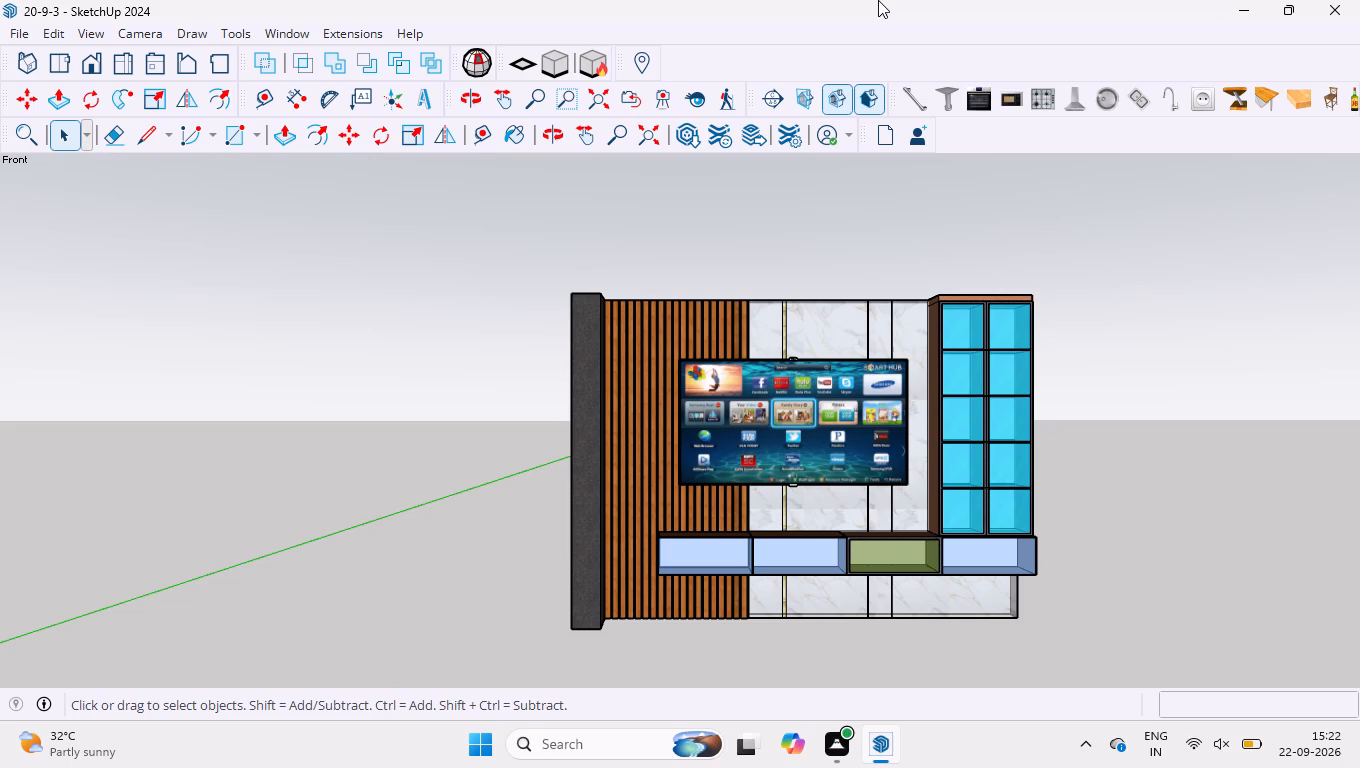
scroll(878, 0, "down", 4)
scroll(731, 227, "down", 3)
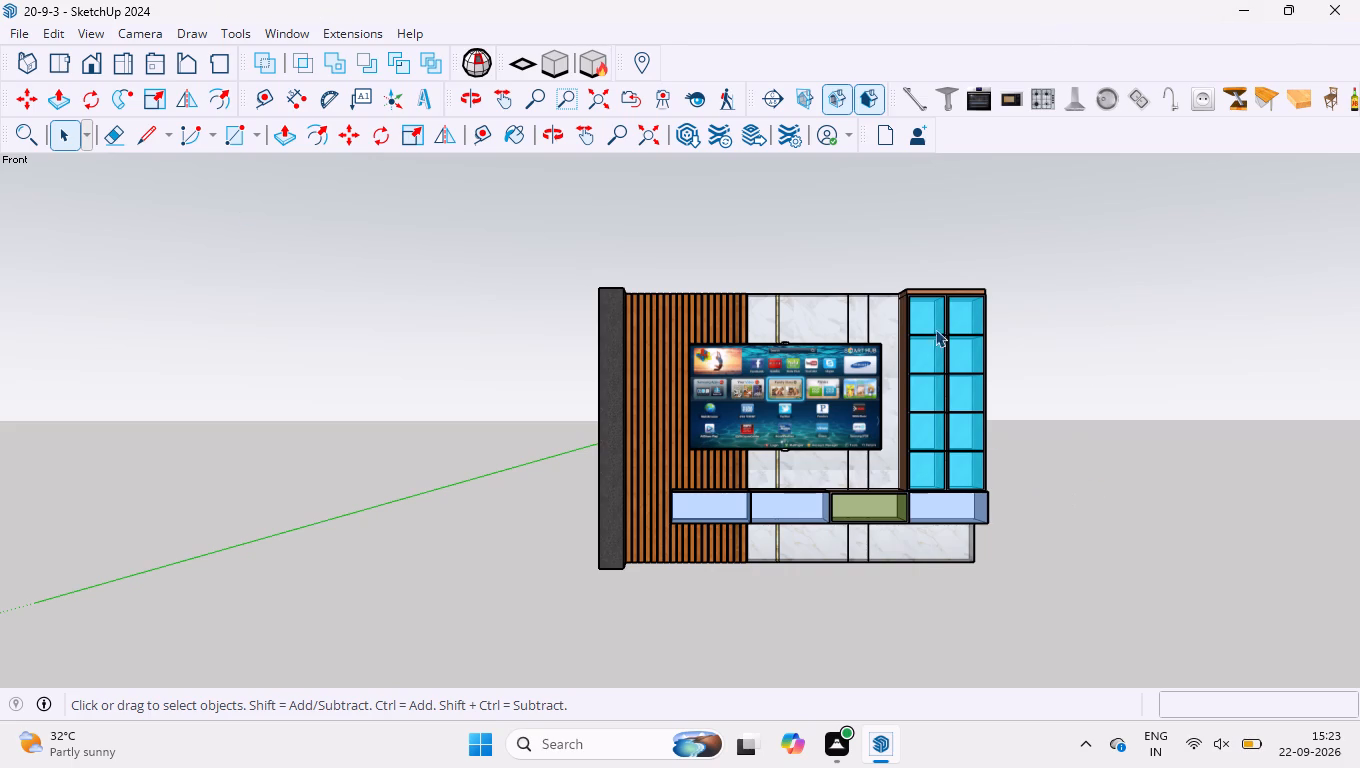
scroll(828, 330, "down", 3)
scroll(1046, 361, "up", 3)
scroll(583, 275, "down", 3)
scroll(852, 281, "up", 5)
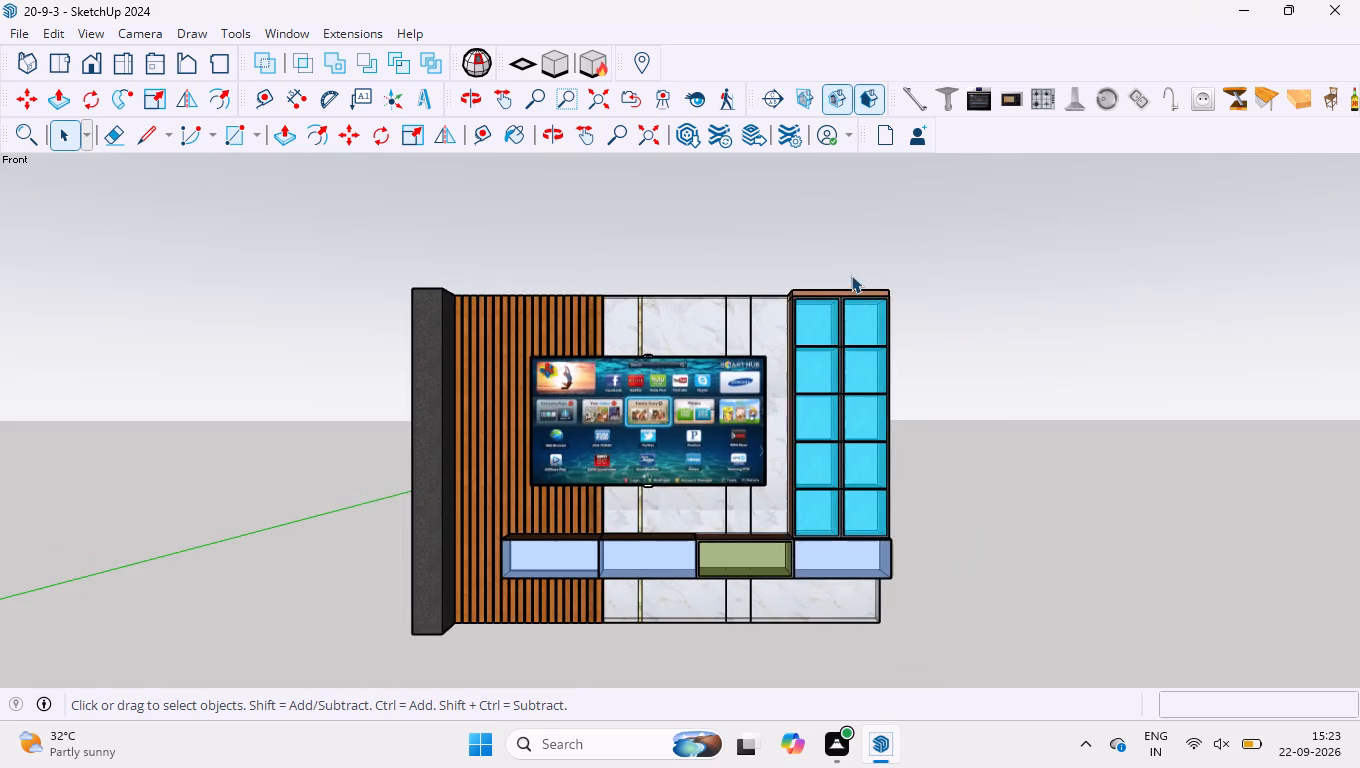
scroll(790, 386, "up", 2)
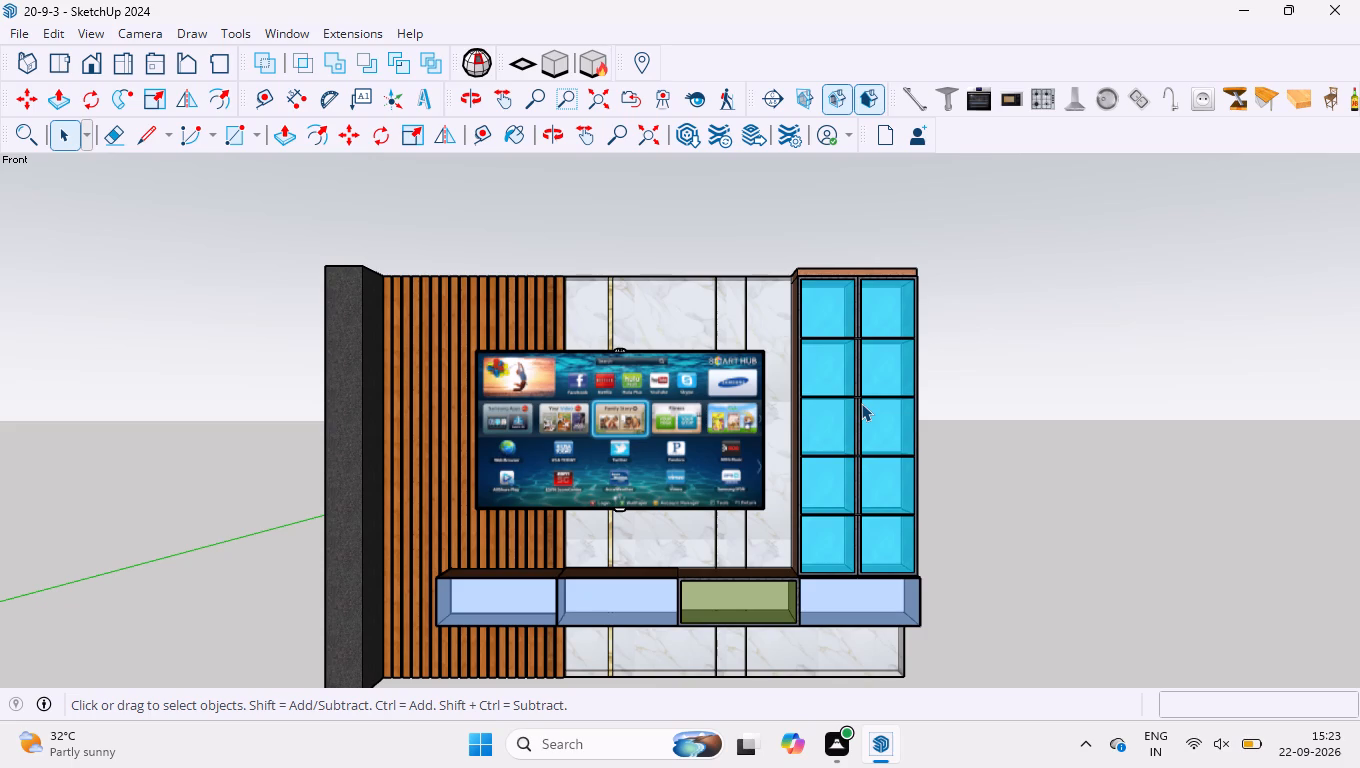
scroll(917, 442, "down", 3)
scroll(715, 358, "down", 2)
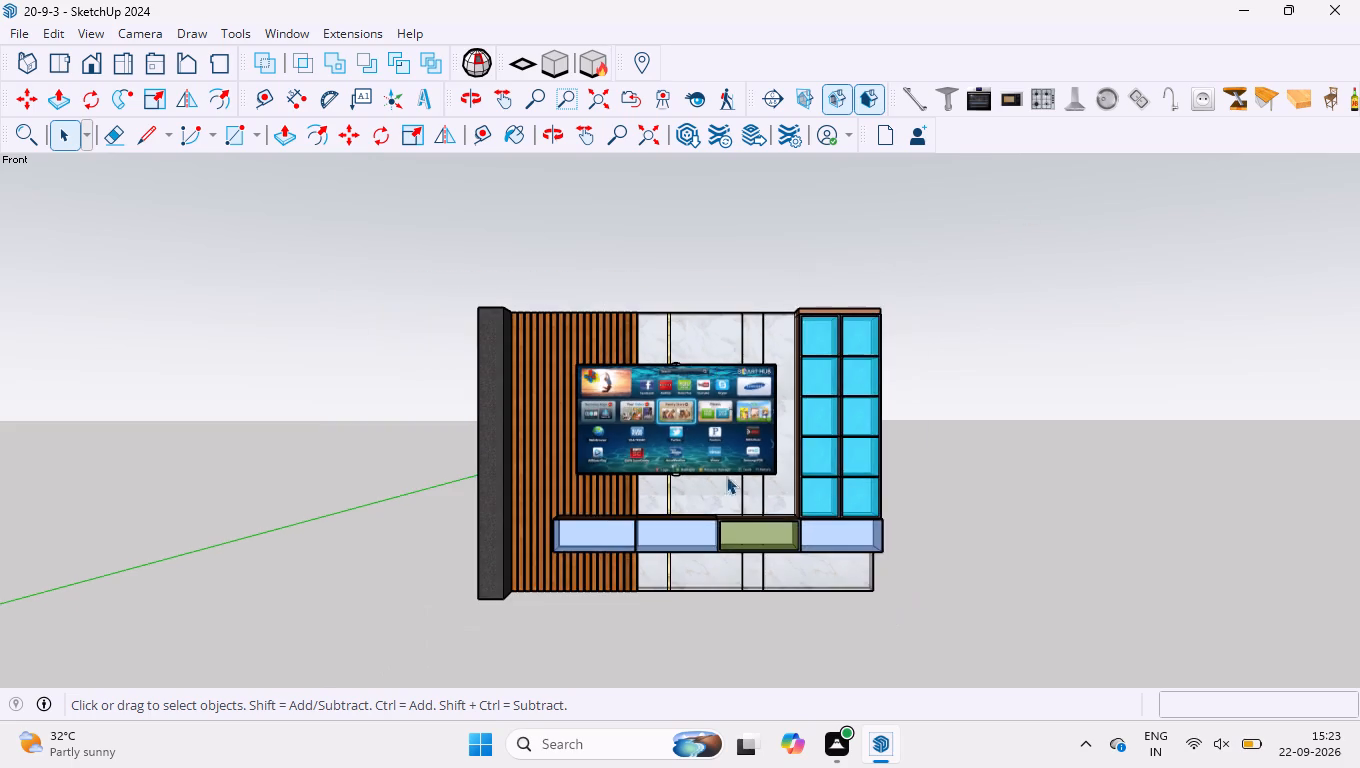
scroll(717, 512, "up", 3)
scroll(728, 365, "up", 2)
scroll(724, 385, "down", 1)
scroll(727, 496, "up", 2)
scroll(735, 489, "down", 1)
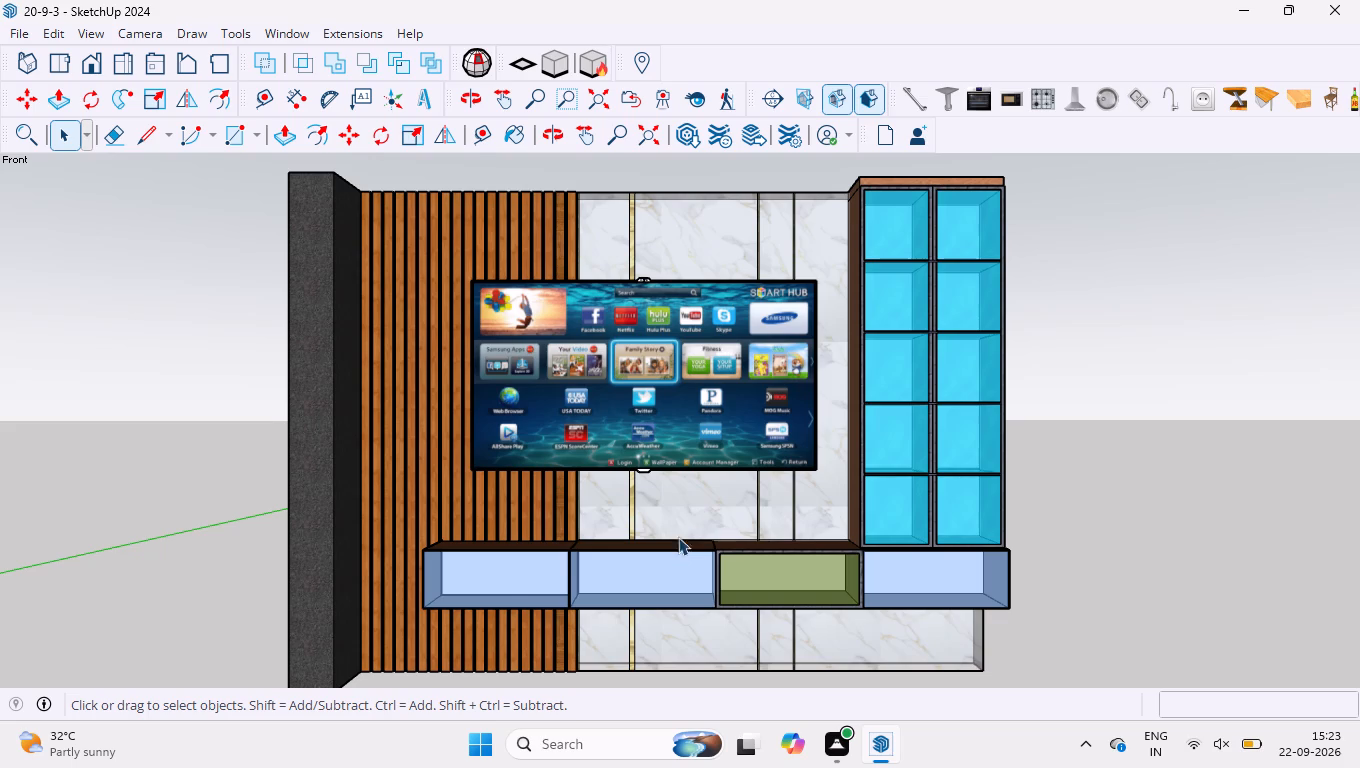
Erase the two vertical seam lines on the plain white back face of the wall.
scroll(693, 497, "down", 2)
middle_click_drag(388, 426, 947, 415)
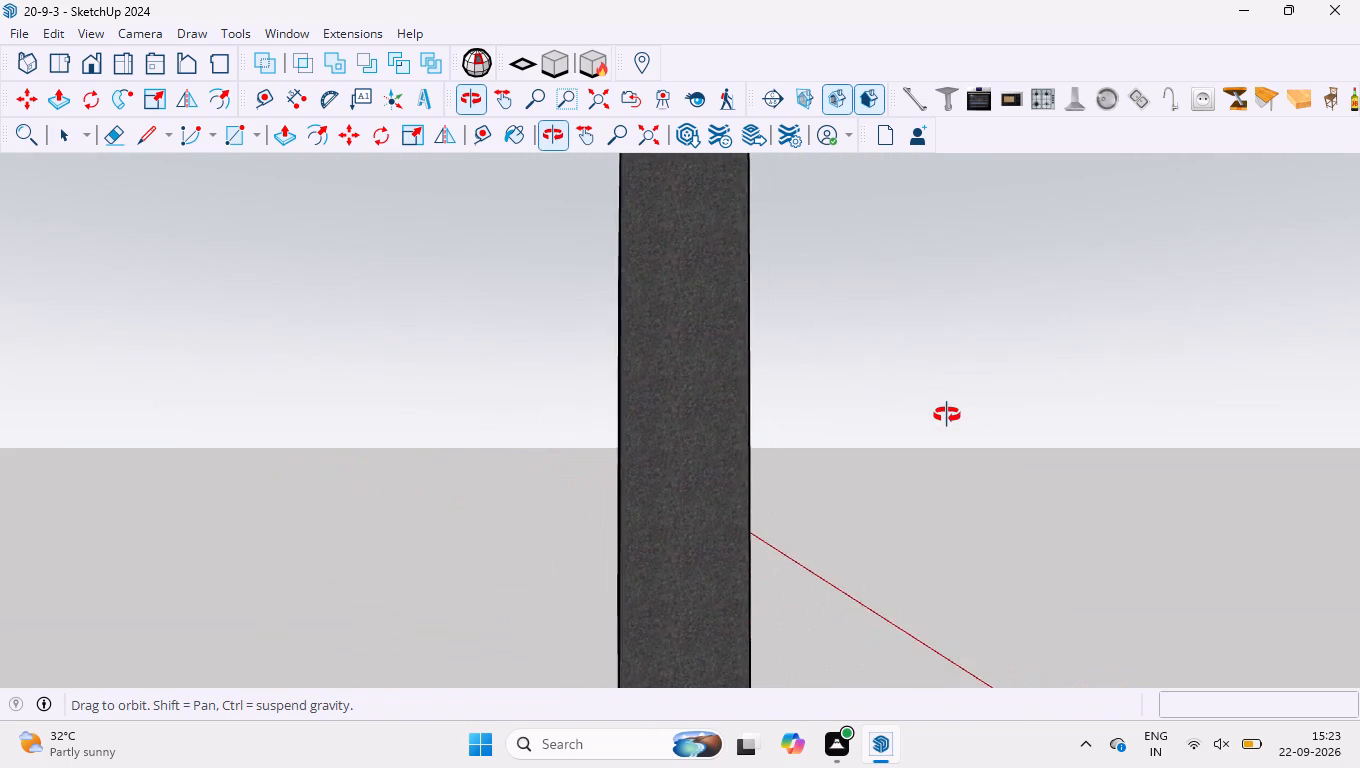
middle_click_drag(947, 415, 944, 414)
scroll(807, 331, "down", 9)
scroll(662, 370, "up", 3)
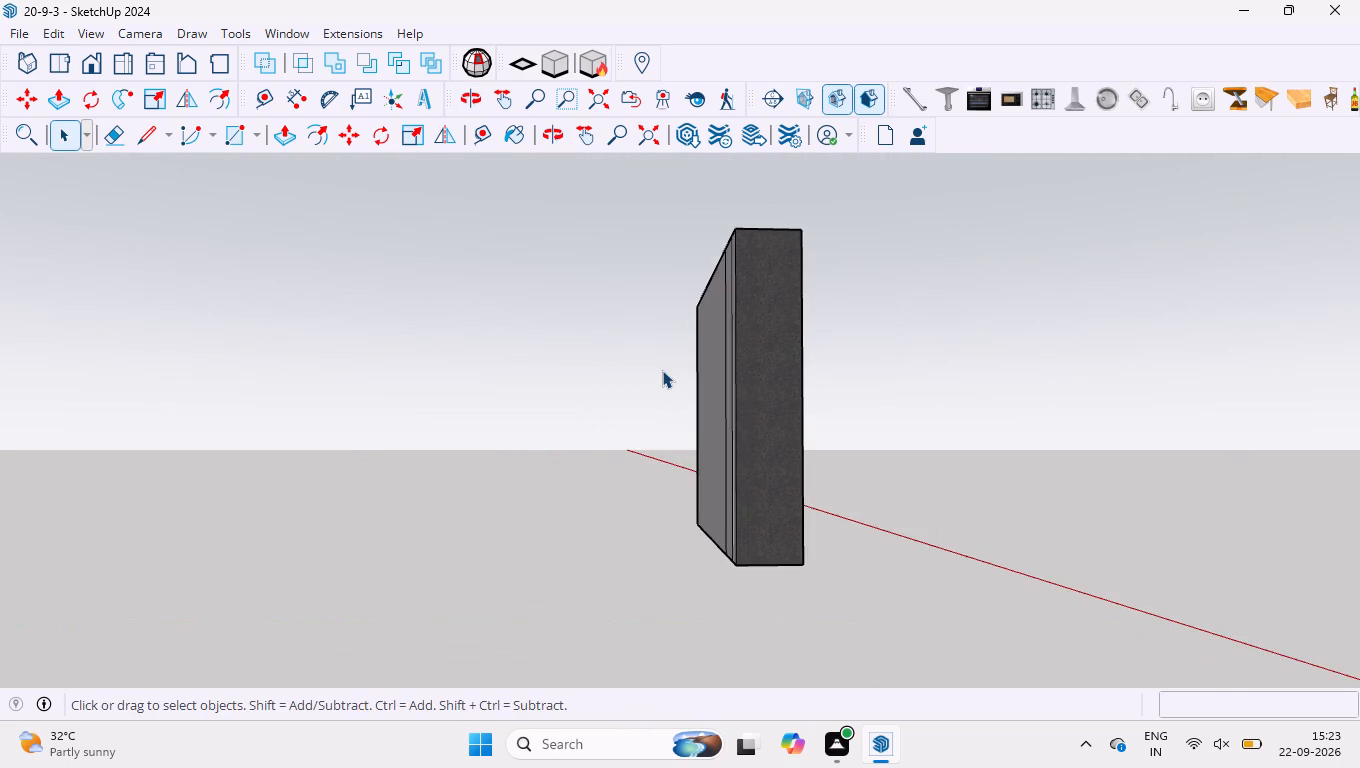
middle_click_drag(637, 399, 1098, 392)
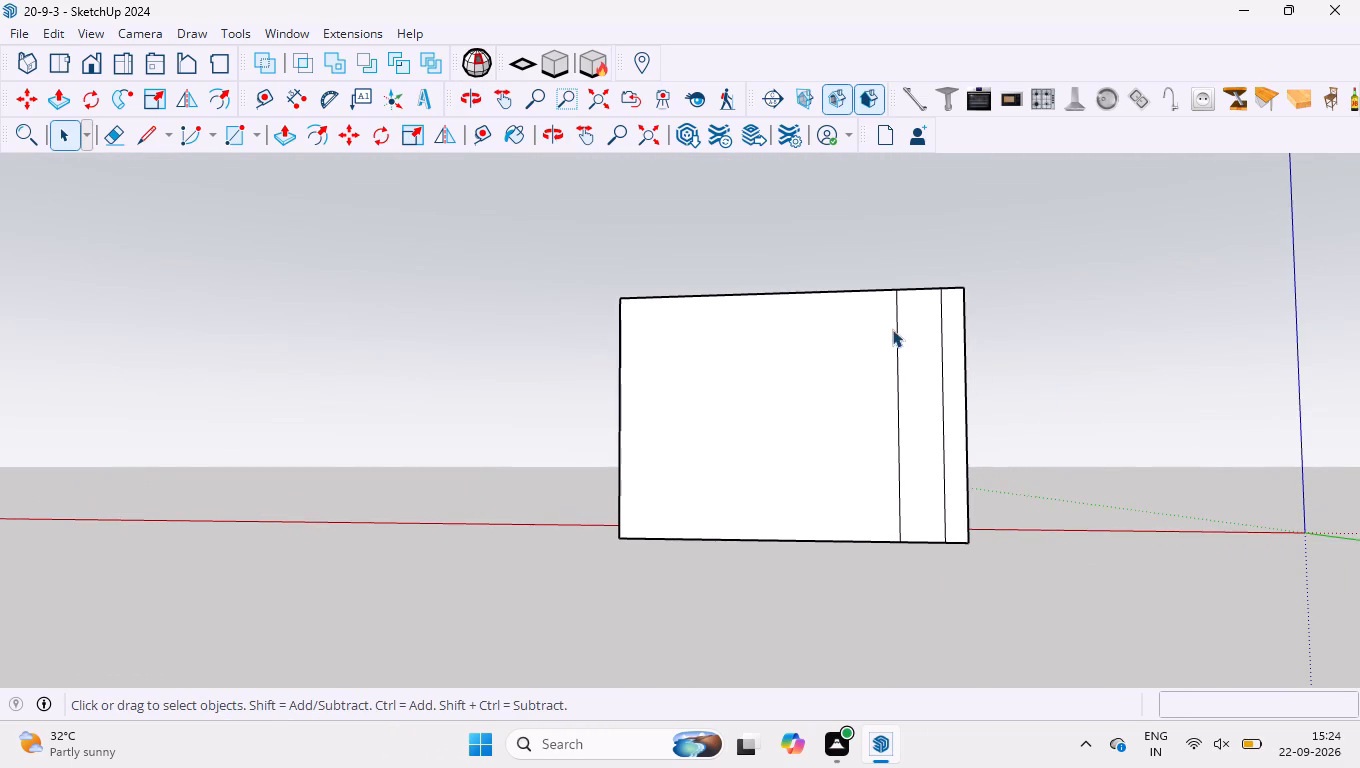
scroll(884, 327, "up", 4)
key("e")
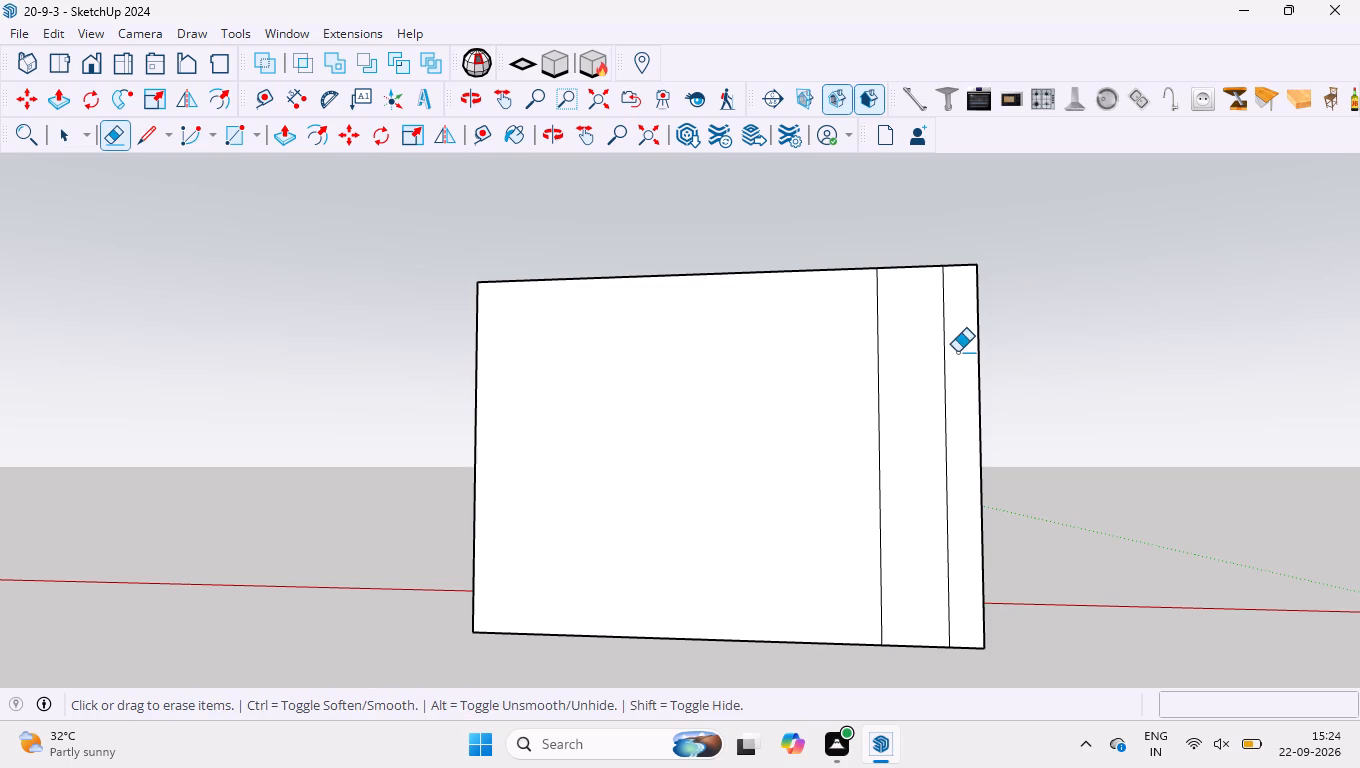
left_click_drag(957, 352, 834, 406)
Erase the leftover seam line on top of the dark wall at the corner beside the slatted panel.
scroll(997, 353, "down", 5)
middle_click_drag(1021, 393, 235, 442)
scroll(577, 401, "down", 1)
middle_click_drag(564, 344, 561, 667)
scroll(382, 488, "up", 3)
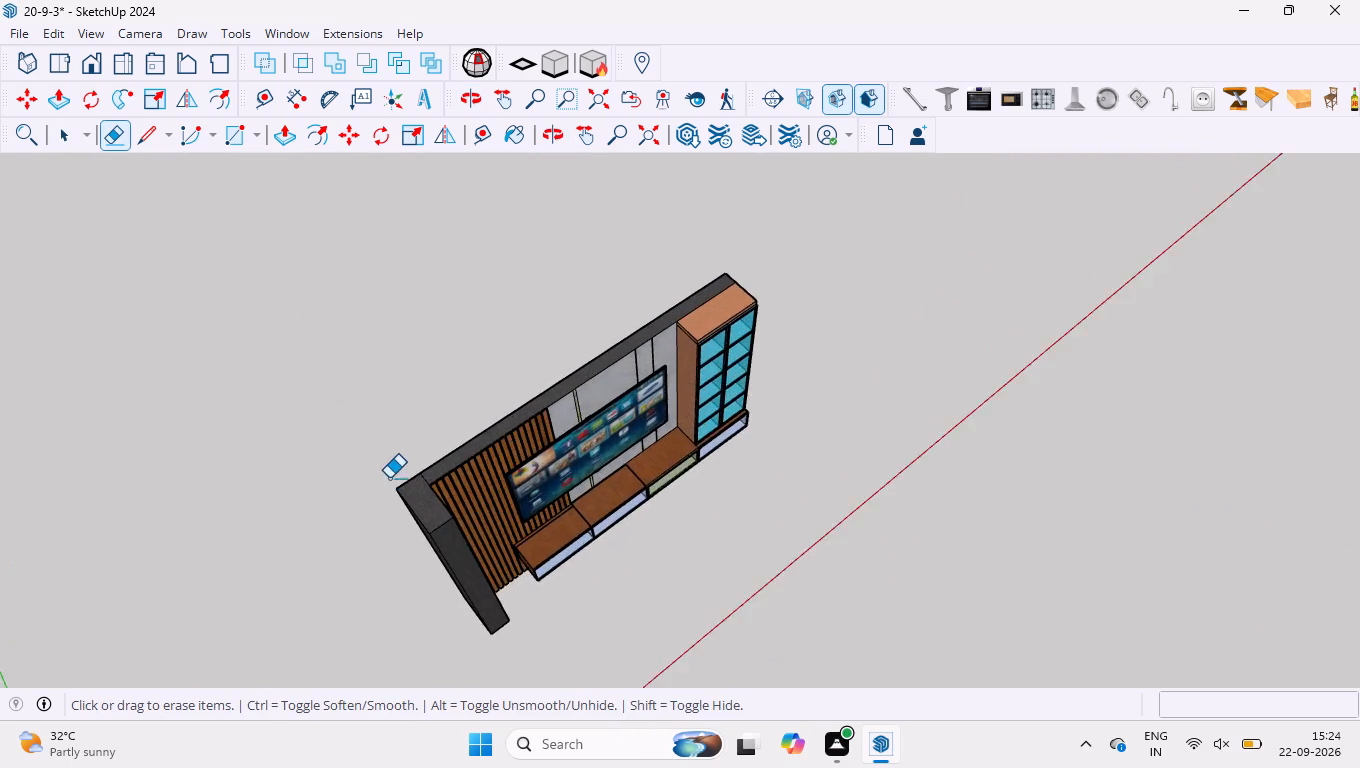
scroll(389, 478, "up", 20)
scroll(389, 478, "up", 3)
left_click_drag(425, 474, 504, 438)
Erase the horizontal seam line near the top of the tall glass cabinet's outer wooden side.
scroll(421, 341, "down", 15)
middle_click_drag(712, 496, 589, 514)
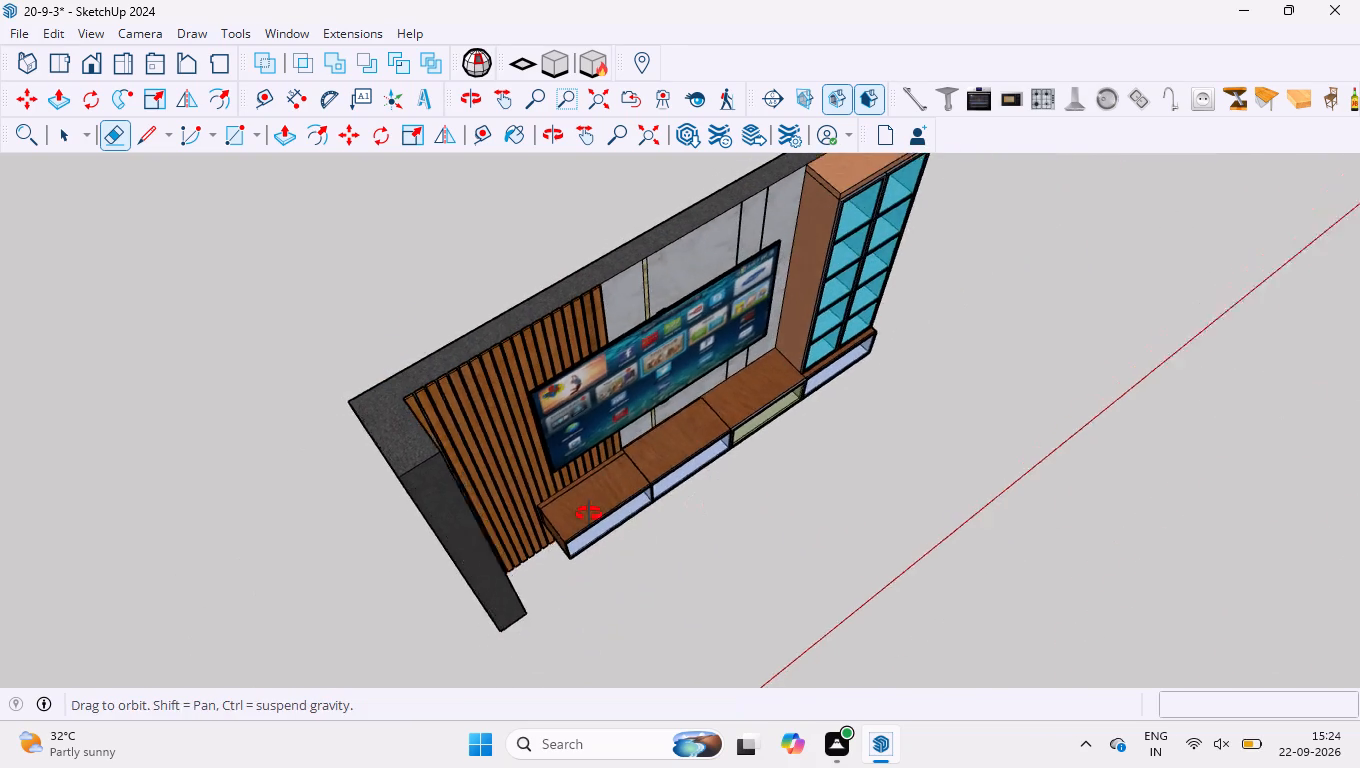
middle_click_drag(589, 514, 519, 476)
key("space")
middle_click_drag(642, 585, 628, 475)
scroll(868, 465, "up", 2)
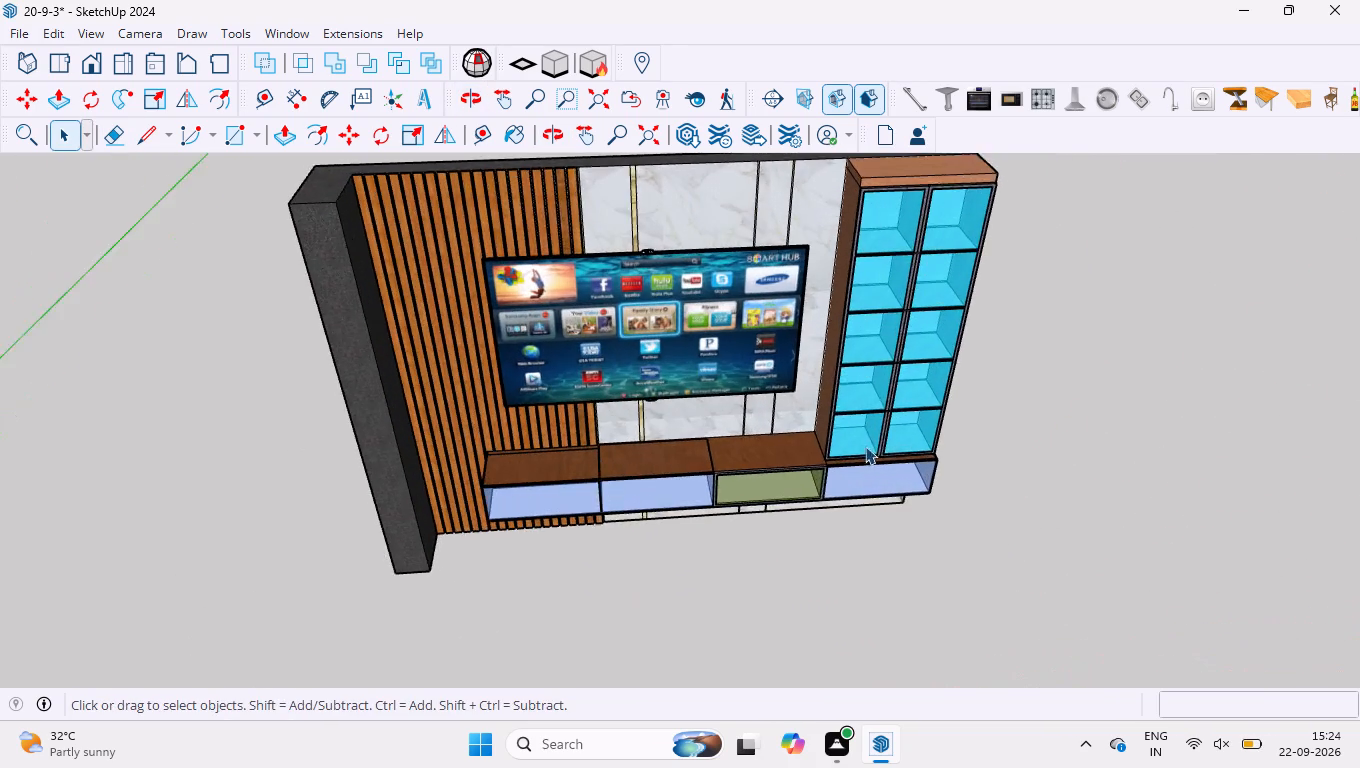
middle_click_drag(1027, 446, 426, 441)
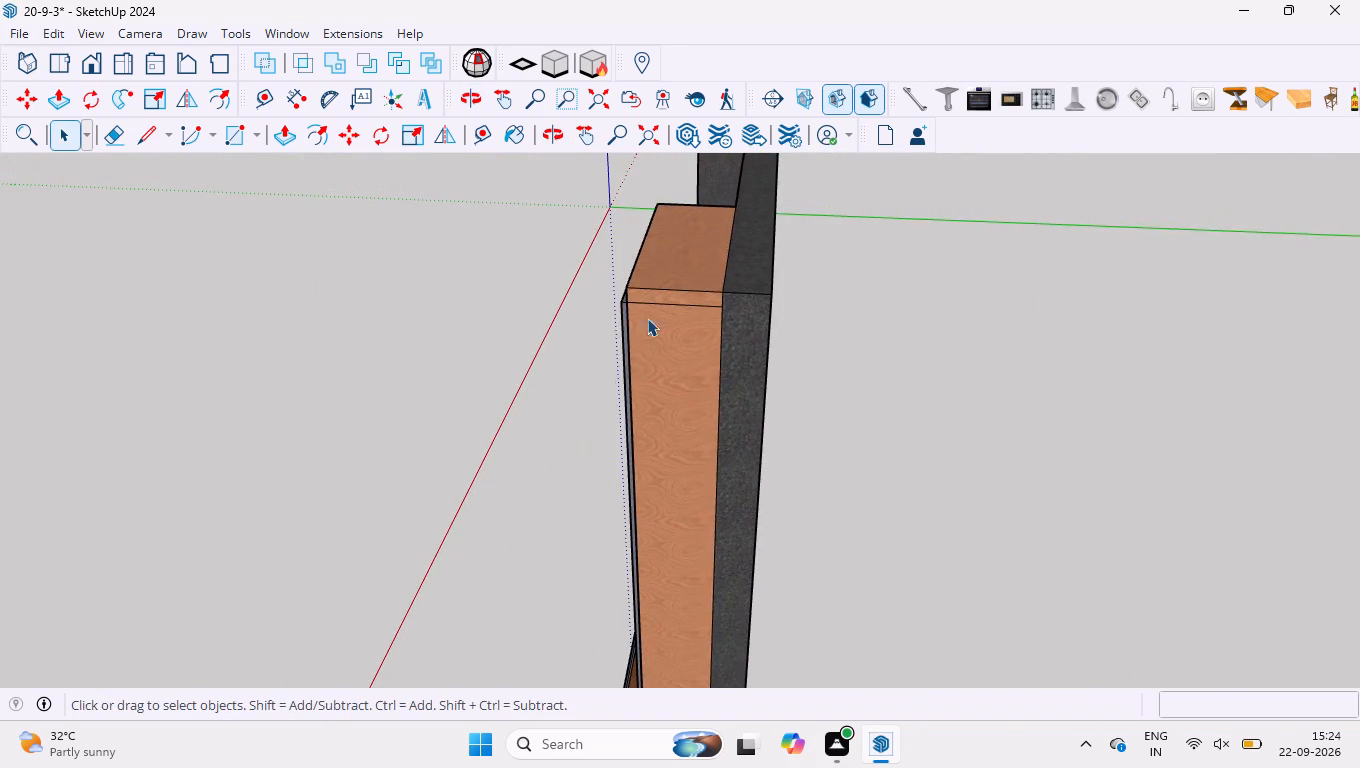
scroll(649, 293, "up", 13)
middle_click_drag(536, 330, 696, 329)
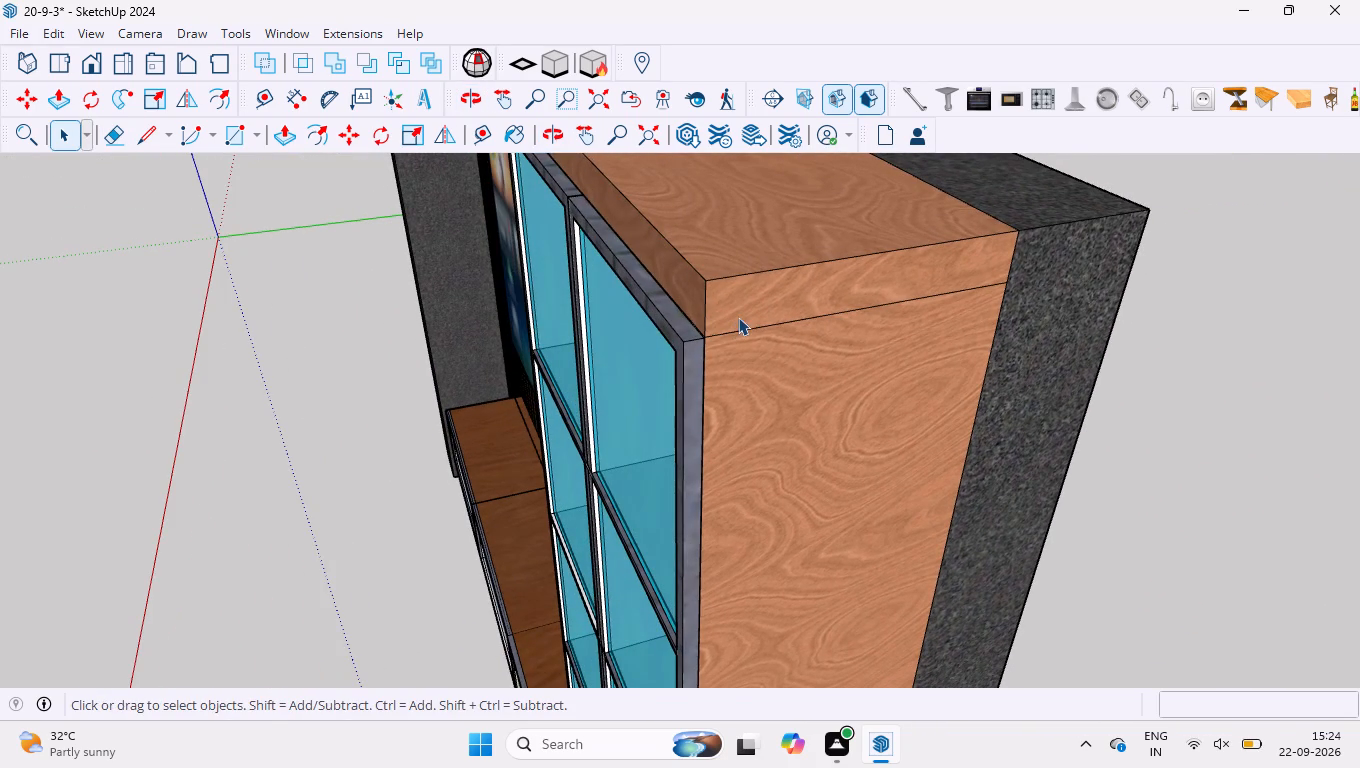
key("e")
left_click_drag(764, 307, 789, 411)
Examine the outer side of the tall cabinet and the end and fronts of the floating cabinets for stray edges.
scroll(751, 323, "down", 6)
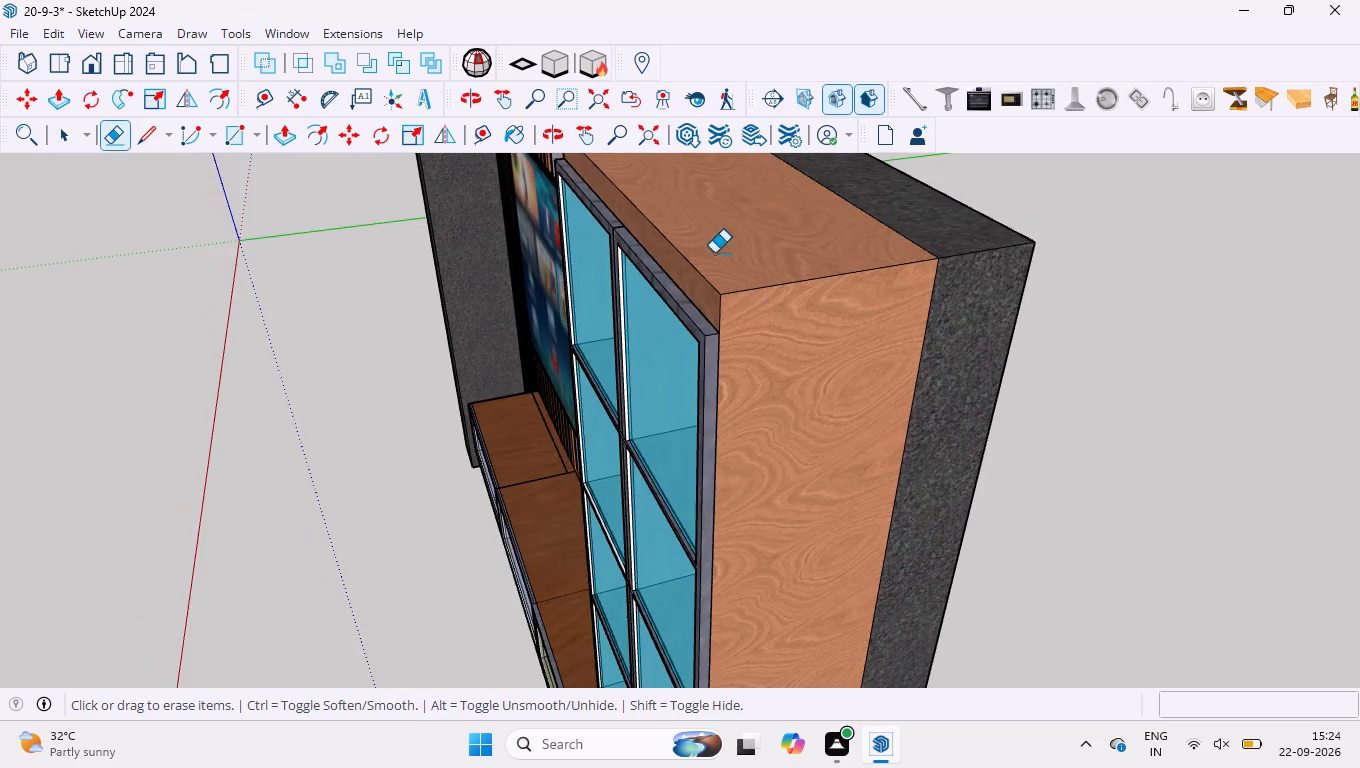
scroll(714, 253, "down", 11)
middle_click_drag(808, 603, 800, 299)
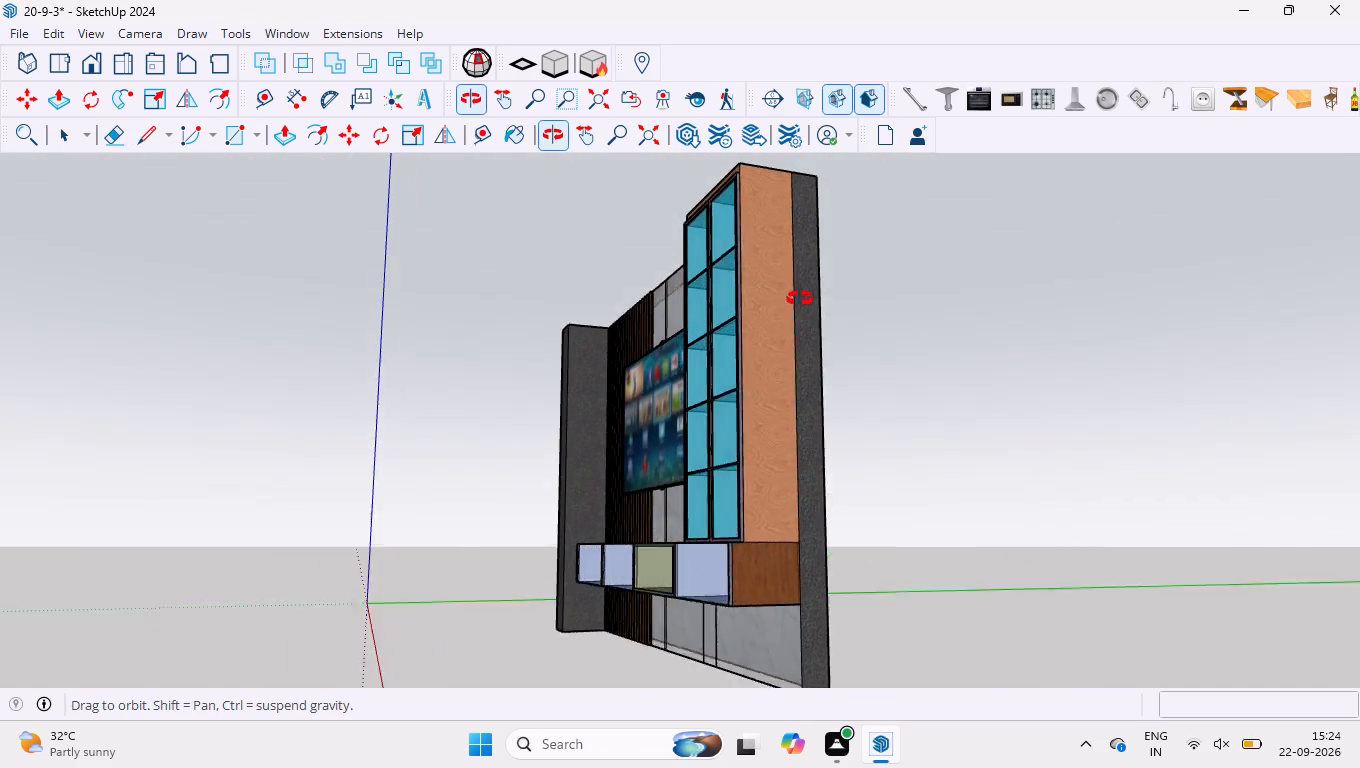
middle_click_drag(800, 299, 799, 295)
scroll(693, 767, "up", 3)
scroll(735, 632, "up", 12)
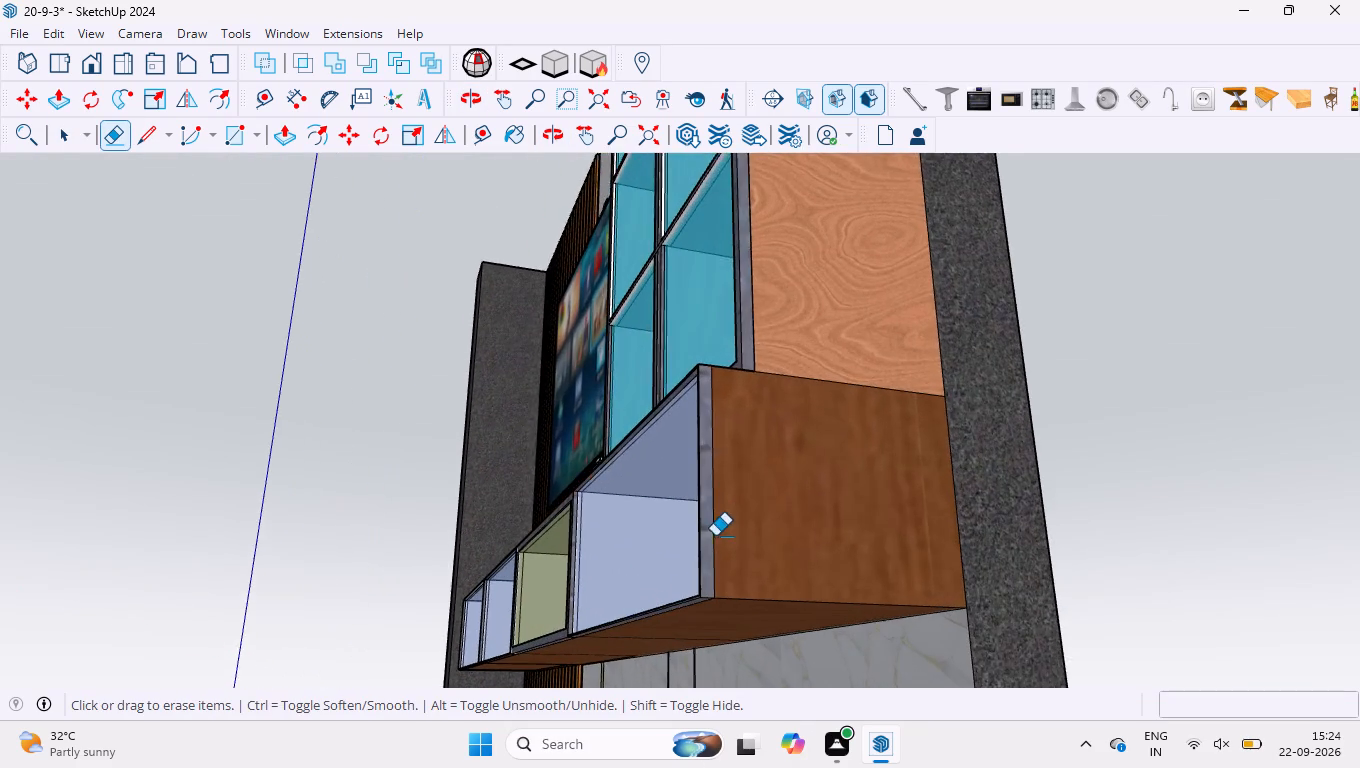
scroll(714, 535, "up", 1)
middle_click_drag(738, 535, 1276, 581)
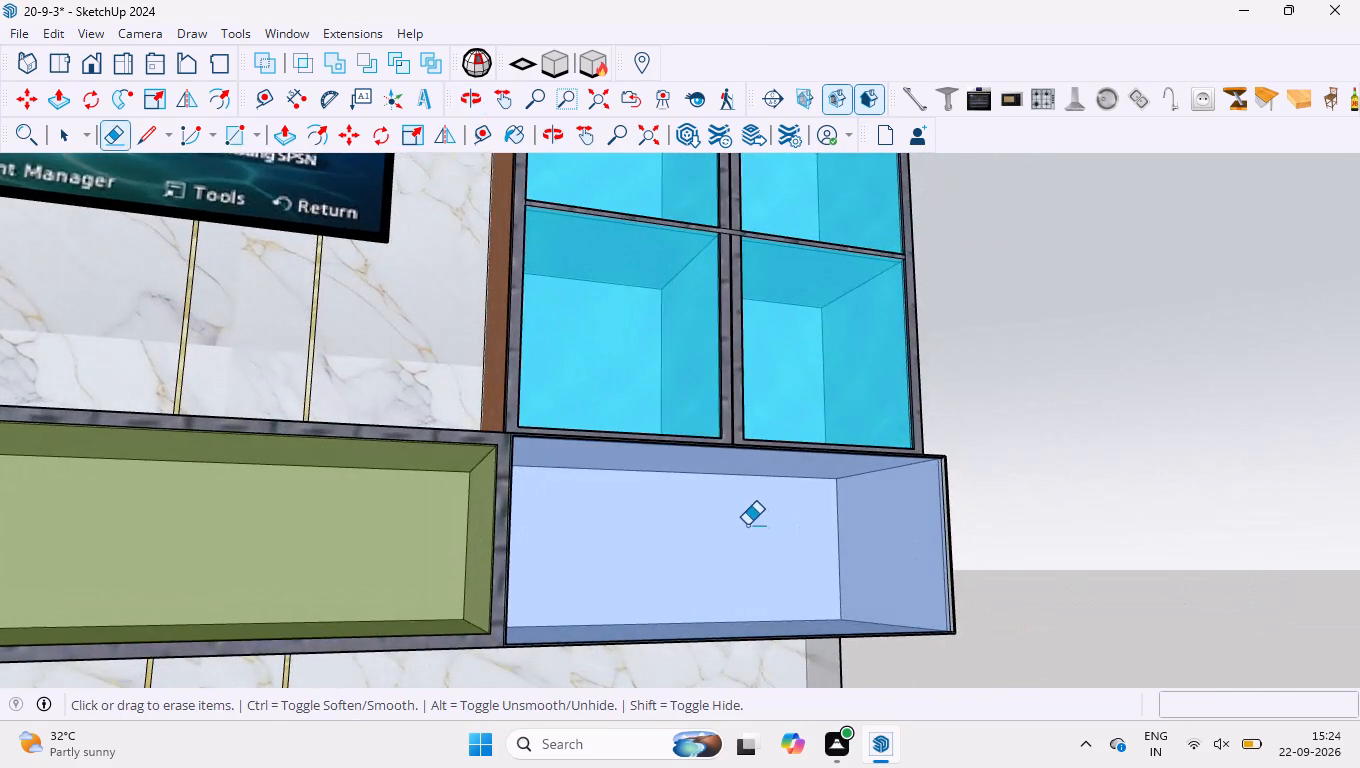
scroll(743, 526, "down", 4)
key("space")
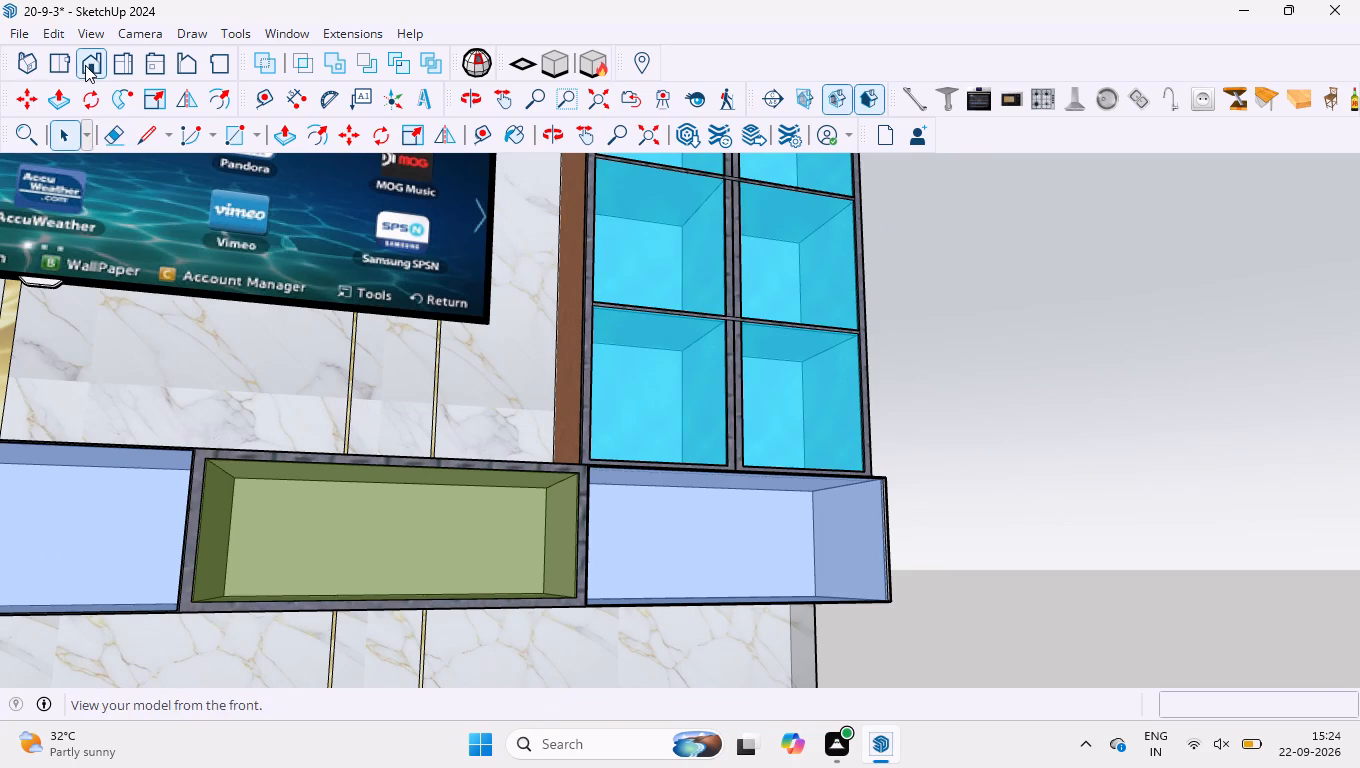
View the whole TV wall unit from the front.
left_click(85, 64)
scroll(389, 398, "down", 13)
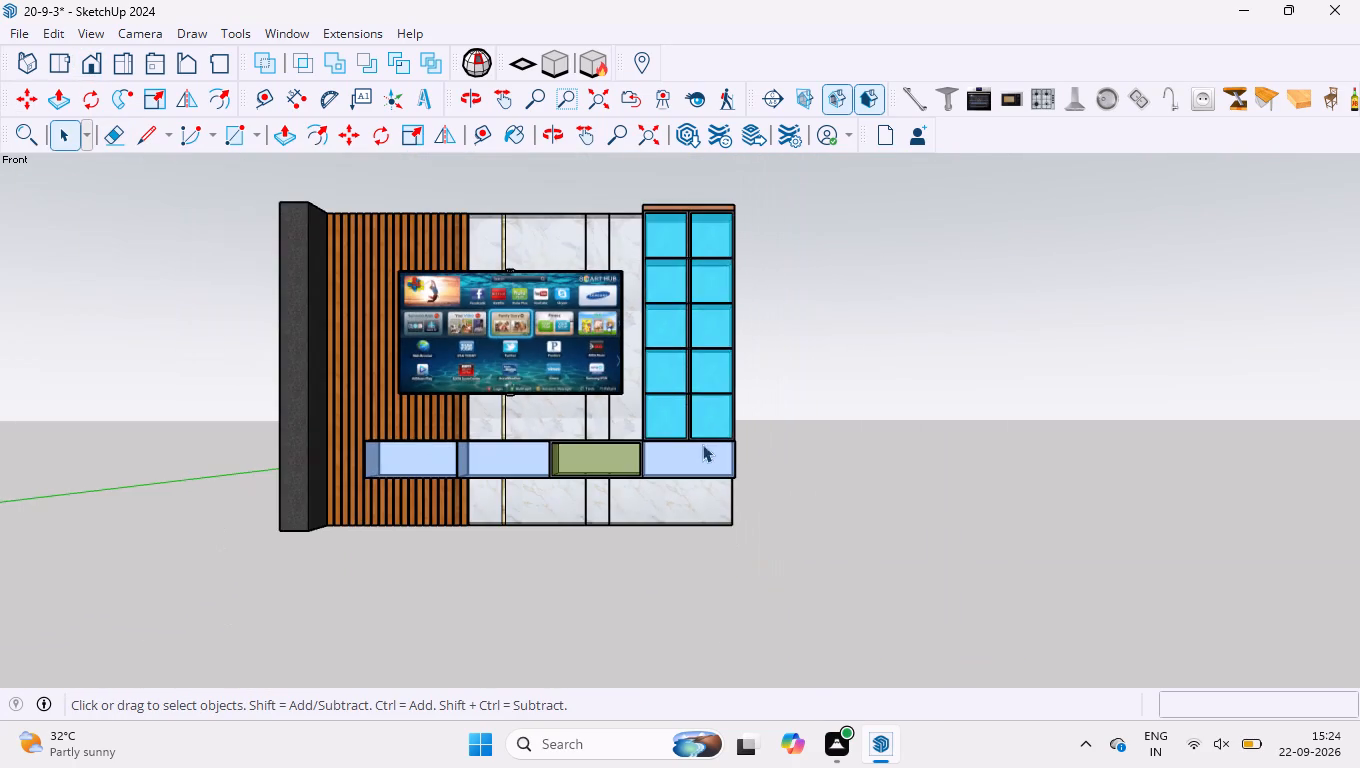
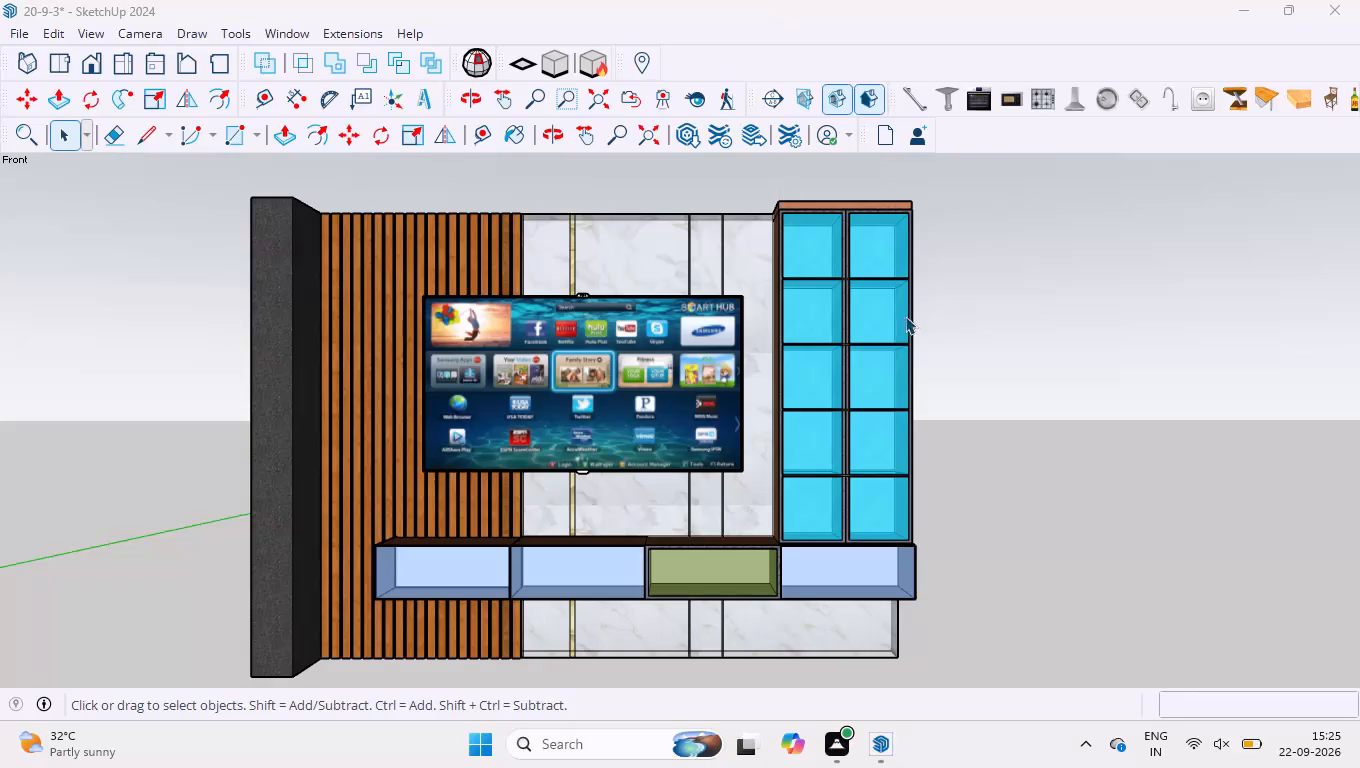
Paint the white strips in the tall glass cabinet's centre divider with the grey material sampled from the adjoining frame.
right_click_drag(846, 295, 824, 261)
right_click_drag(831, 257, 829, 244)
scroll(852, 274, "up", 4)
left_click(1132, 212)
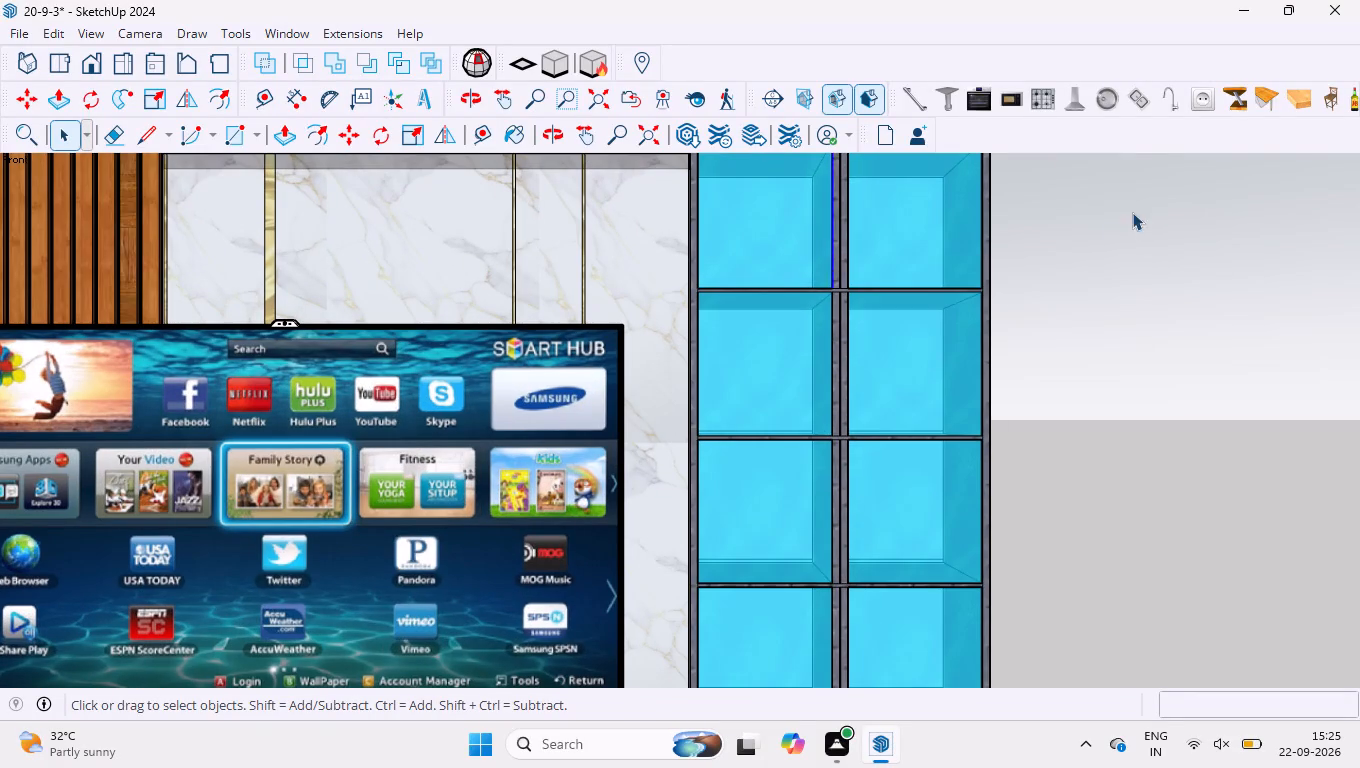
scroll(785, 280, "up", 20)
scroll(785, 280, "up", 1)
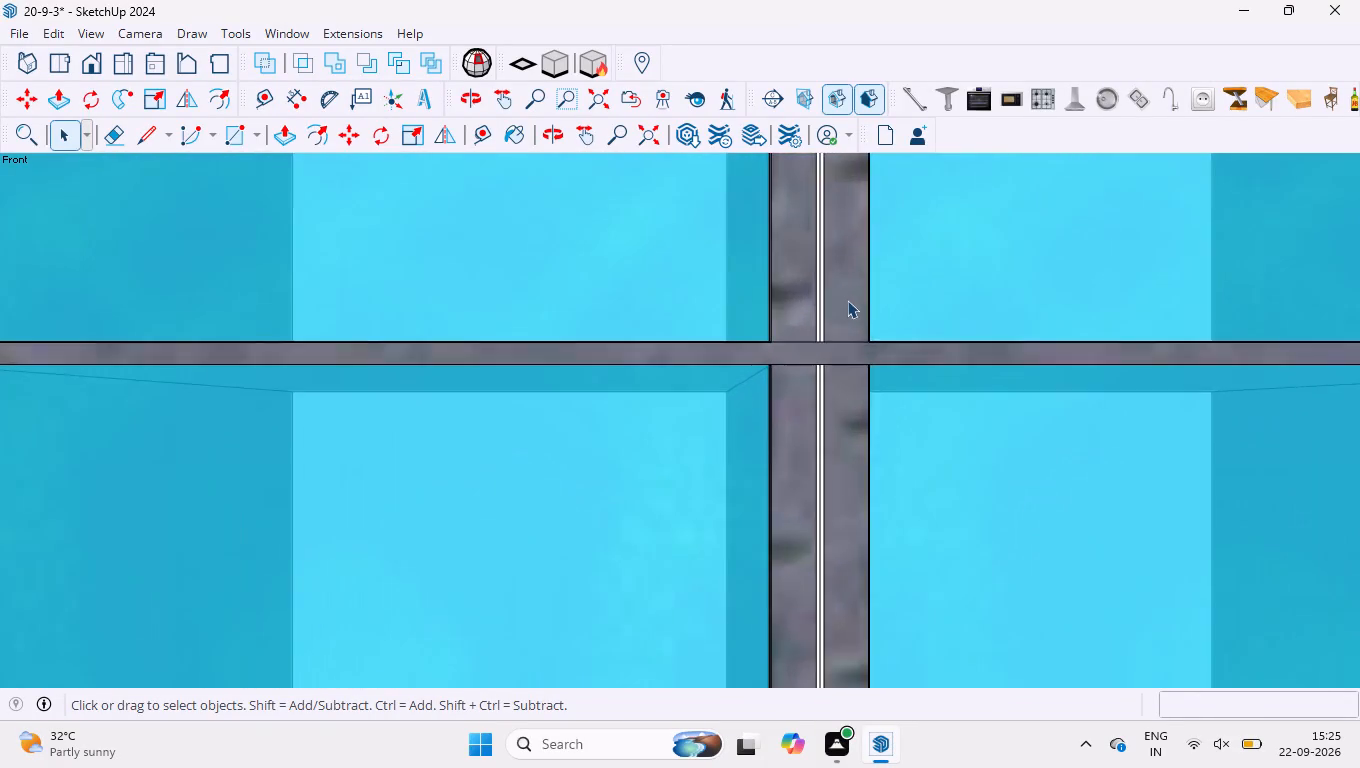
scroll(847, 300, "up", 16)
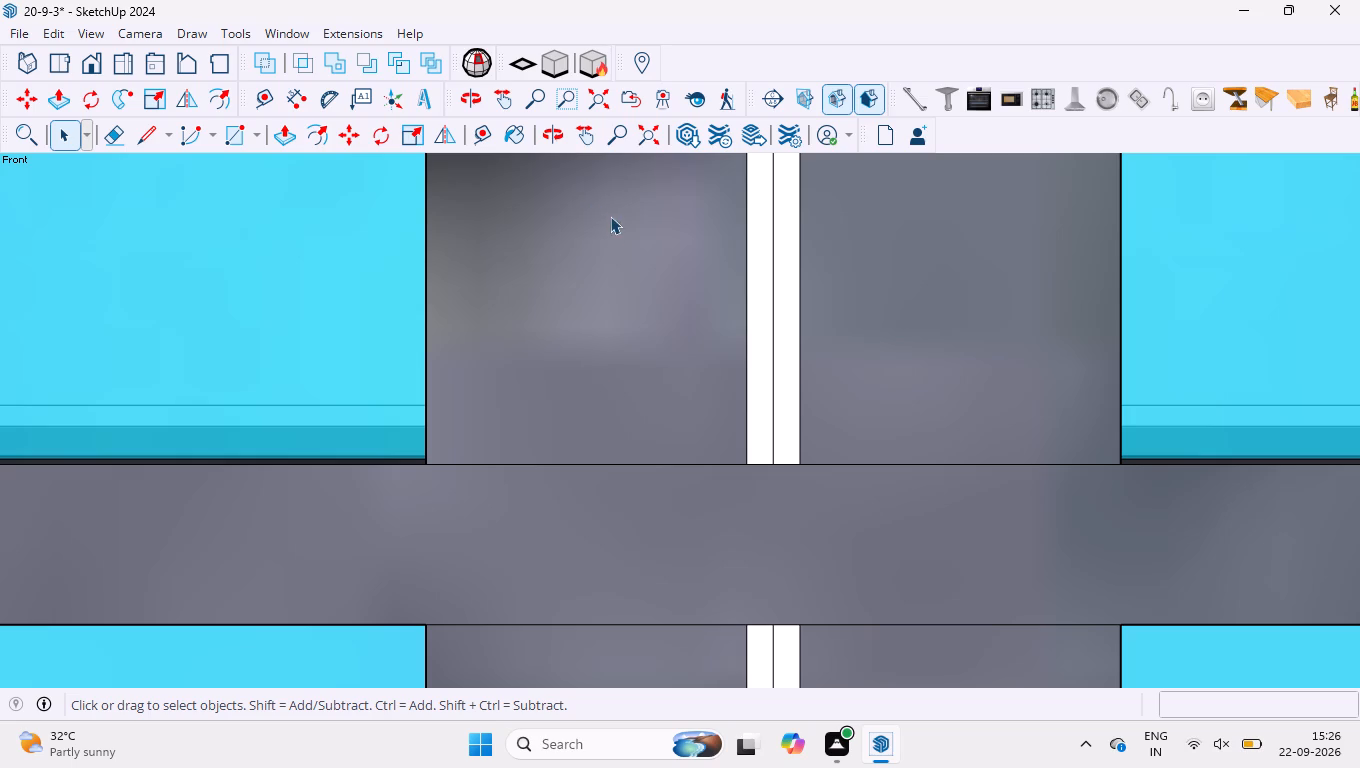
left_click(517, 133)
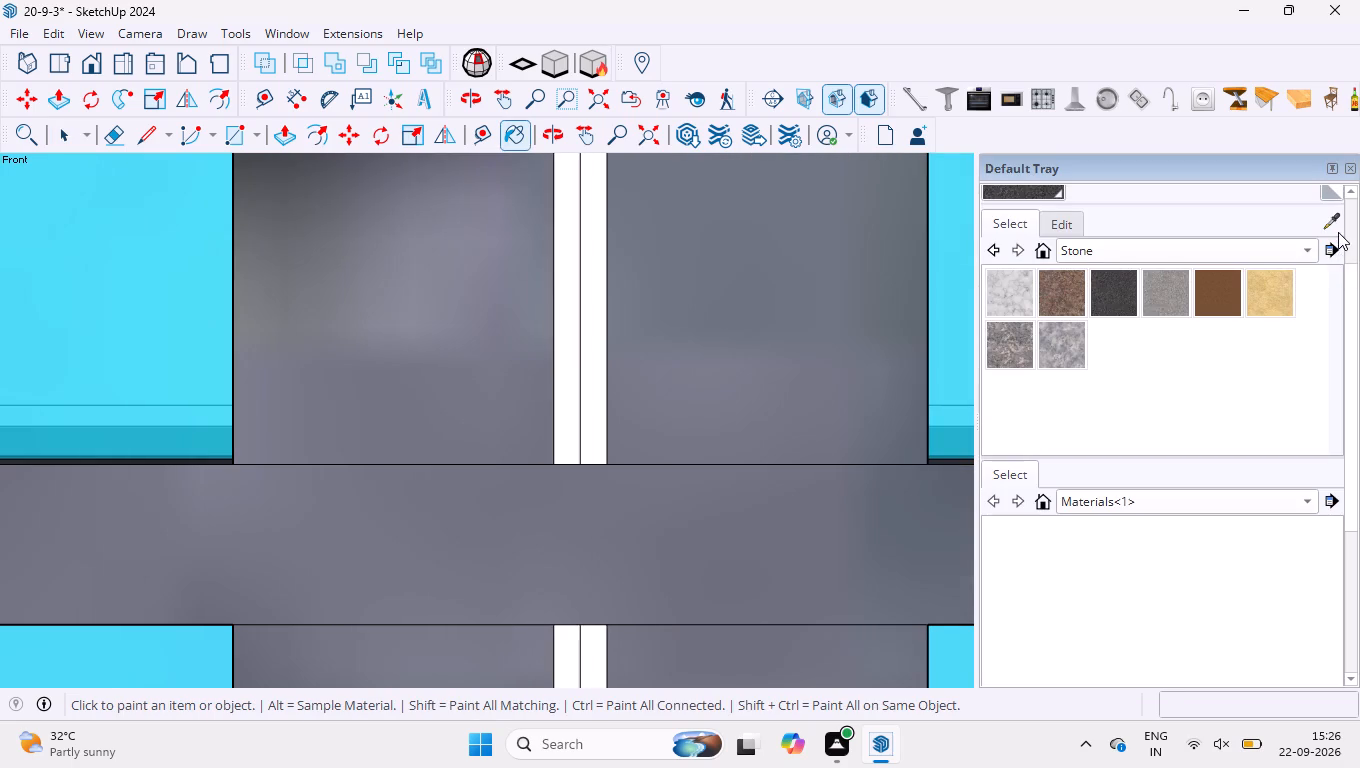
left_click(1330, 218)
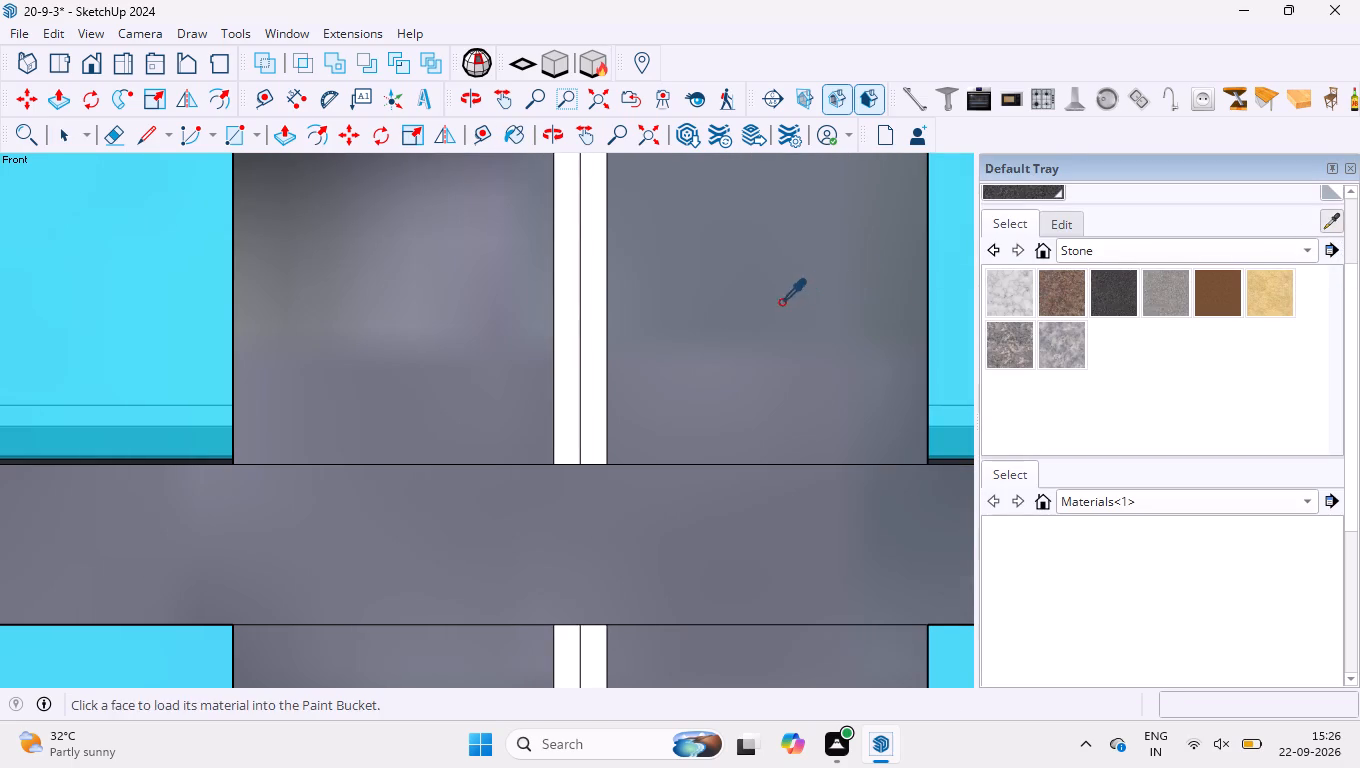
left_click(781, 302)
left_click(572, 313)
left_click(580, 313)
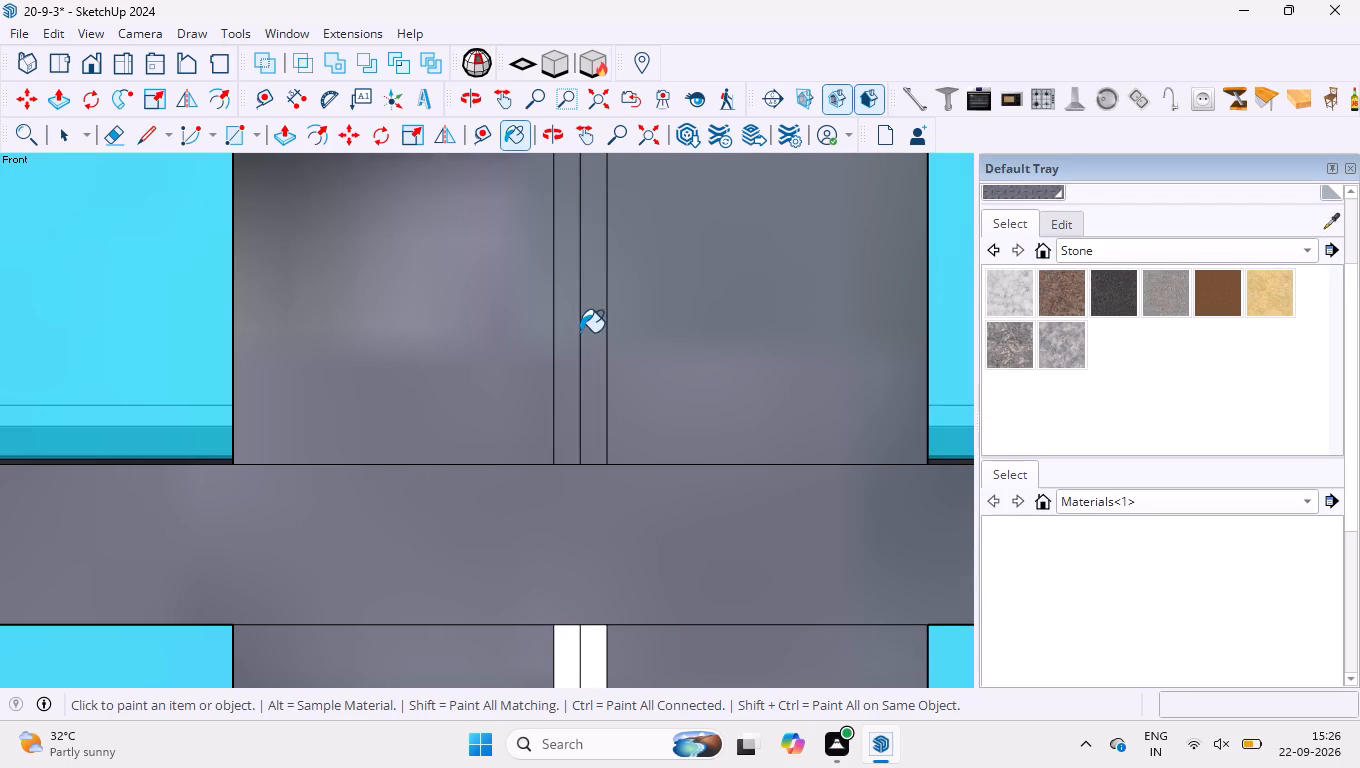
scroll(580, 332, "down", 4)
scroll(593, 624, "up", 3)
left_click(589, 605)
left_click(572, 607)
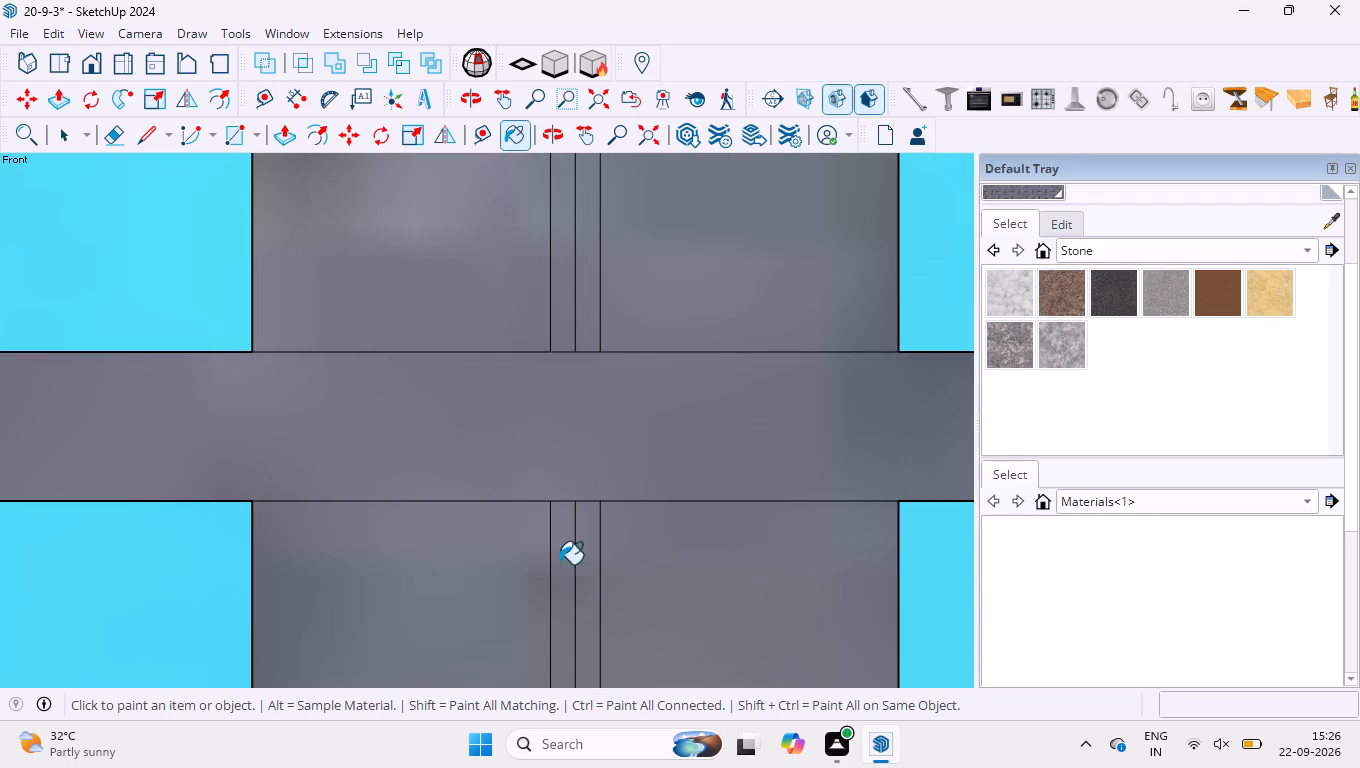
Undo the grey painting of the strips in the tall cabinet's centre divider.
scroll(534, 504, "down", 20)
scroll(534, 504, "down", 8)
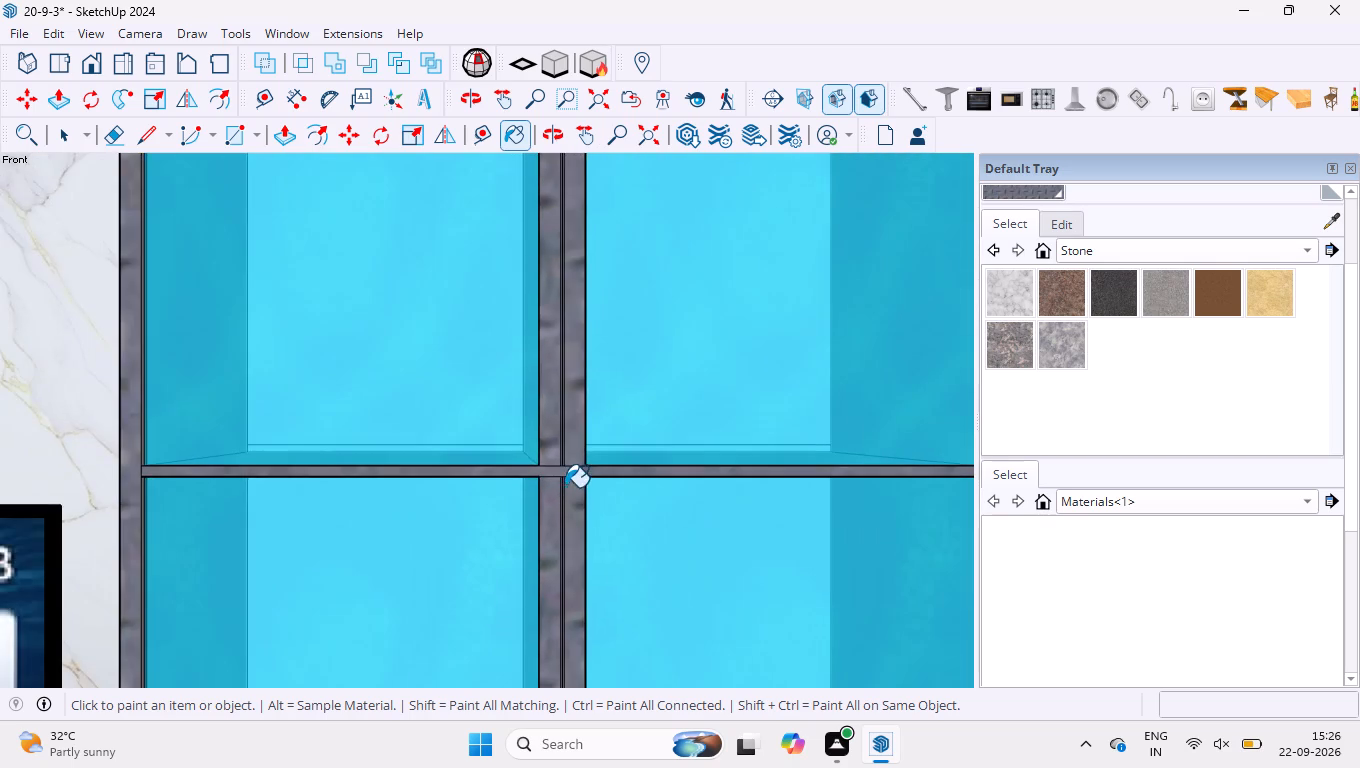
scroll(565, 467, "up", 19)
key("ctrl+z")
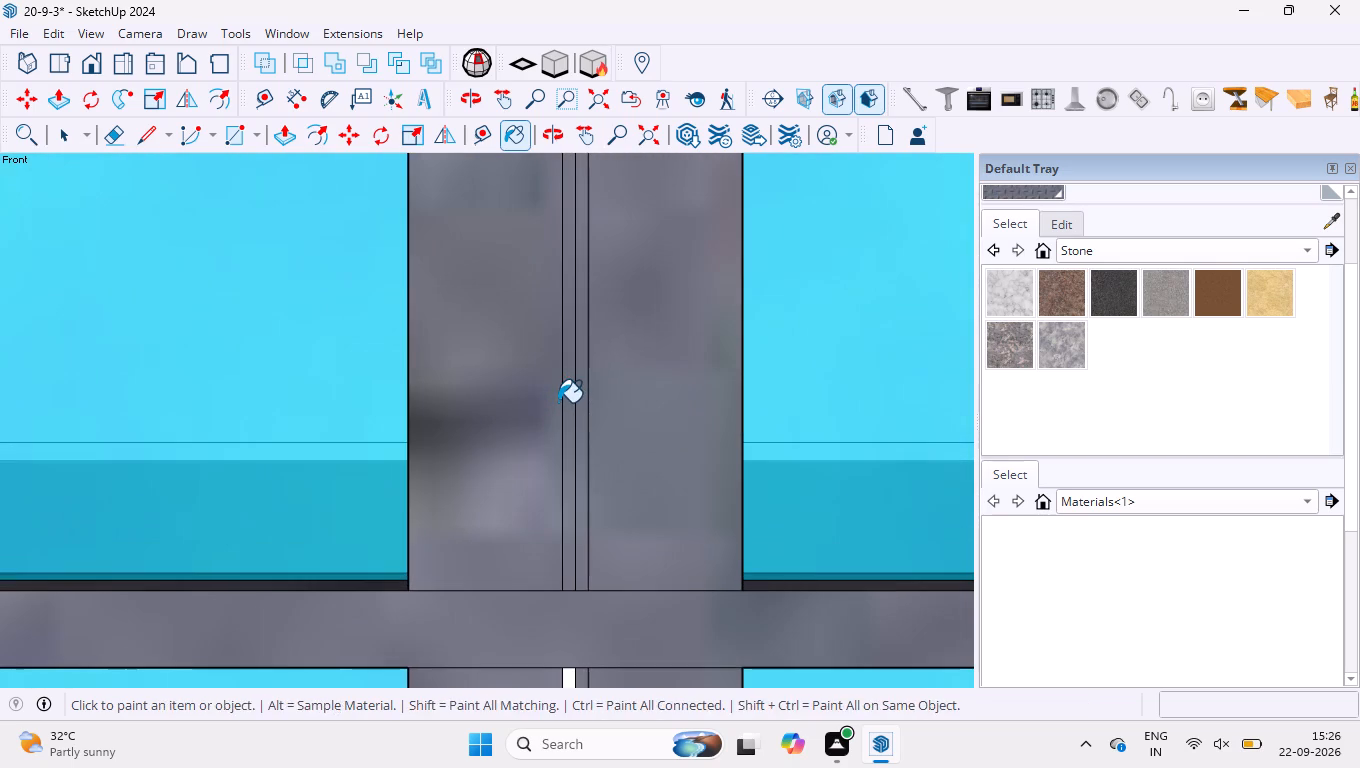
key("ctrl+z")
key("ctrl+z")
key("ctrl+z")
Paint the white strips in the tall cabinet's centre divider with the dark brown material from the Wood collection.
scroll(561, 394, "down", 5)
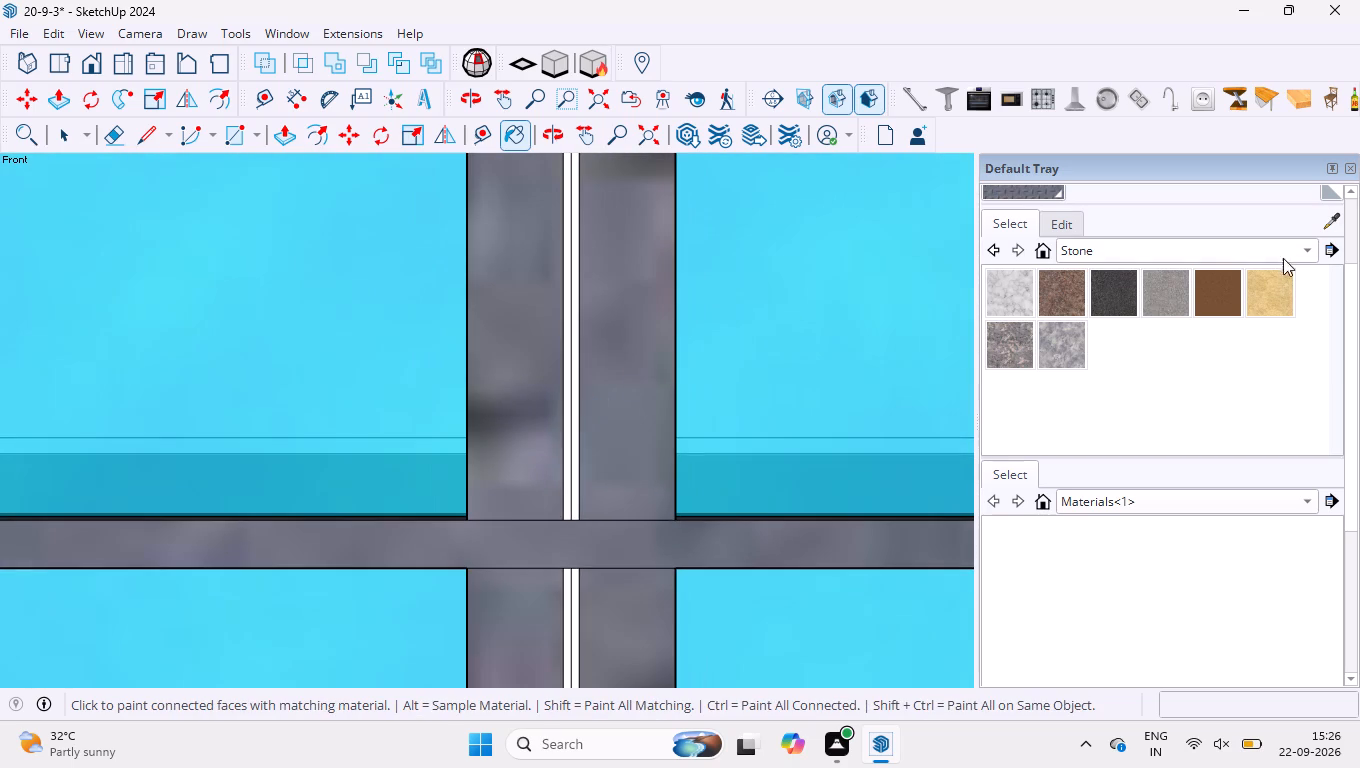
left_click(1210, 261)
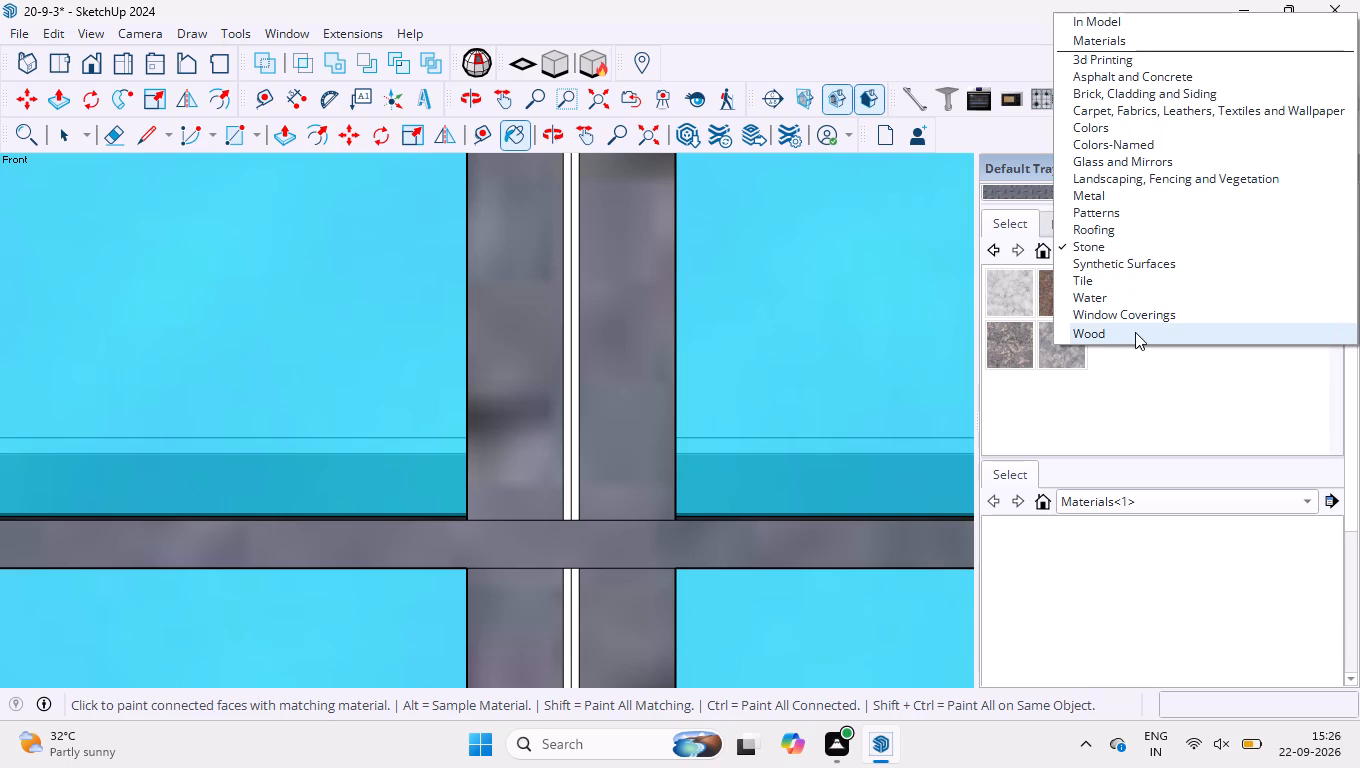
left_click(1131, 335)
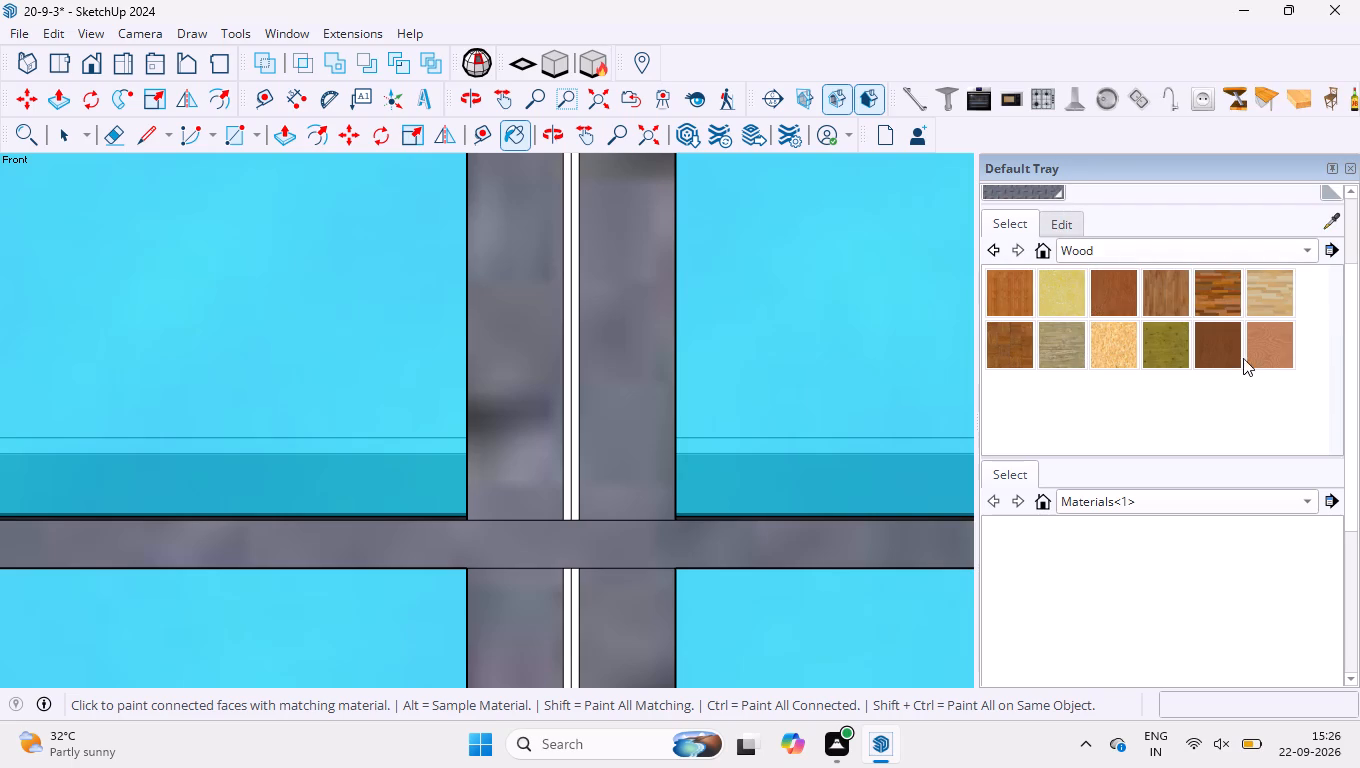
left_click(1220, 349)
scroll(465, 444, "up", 9)
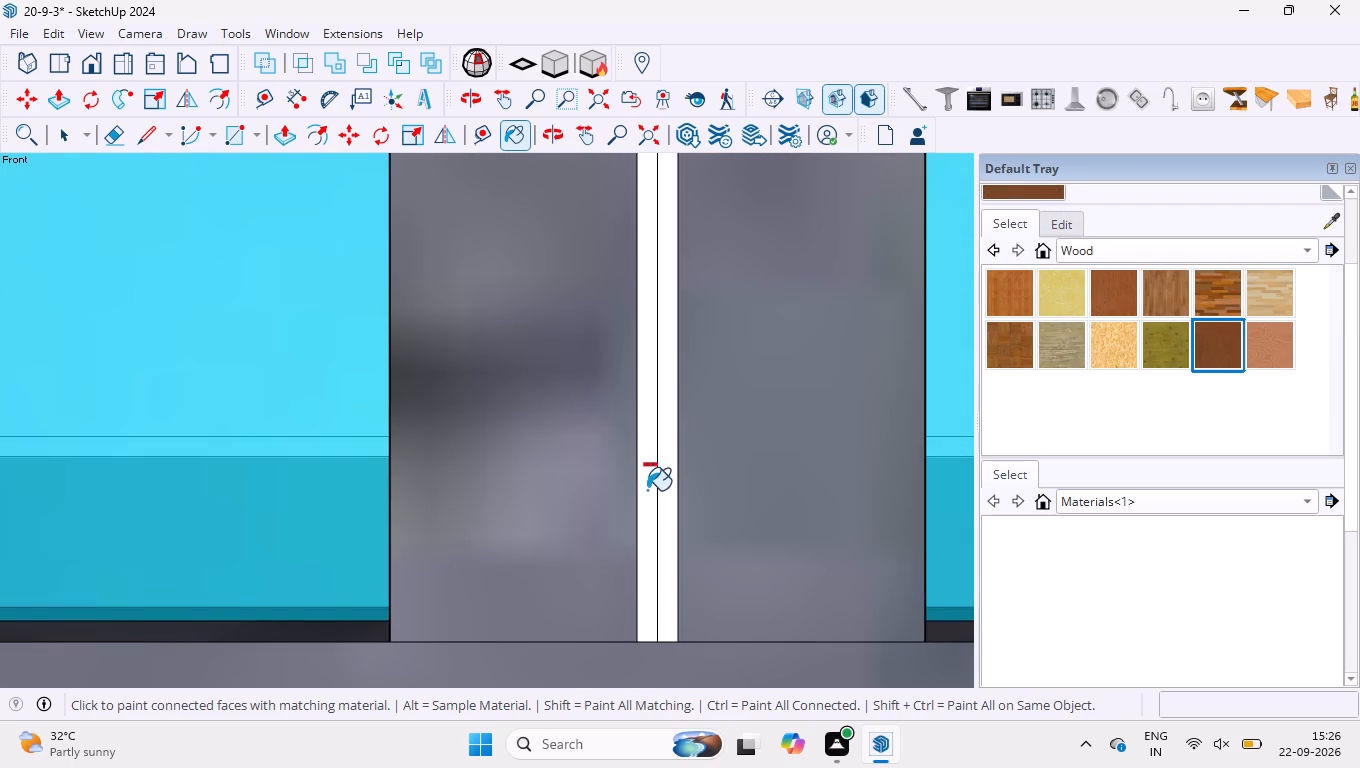
left_click(647, 490)
scroll(648, 482, "down", 20)
scroll(648, 482, "down", 5)
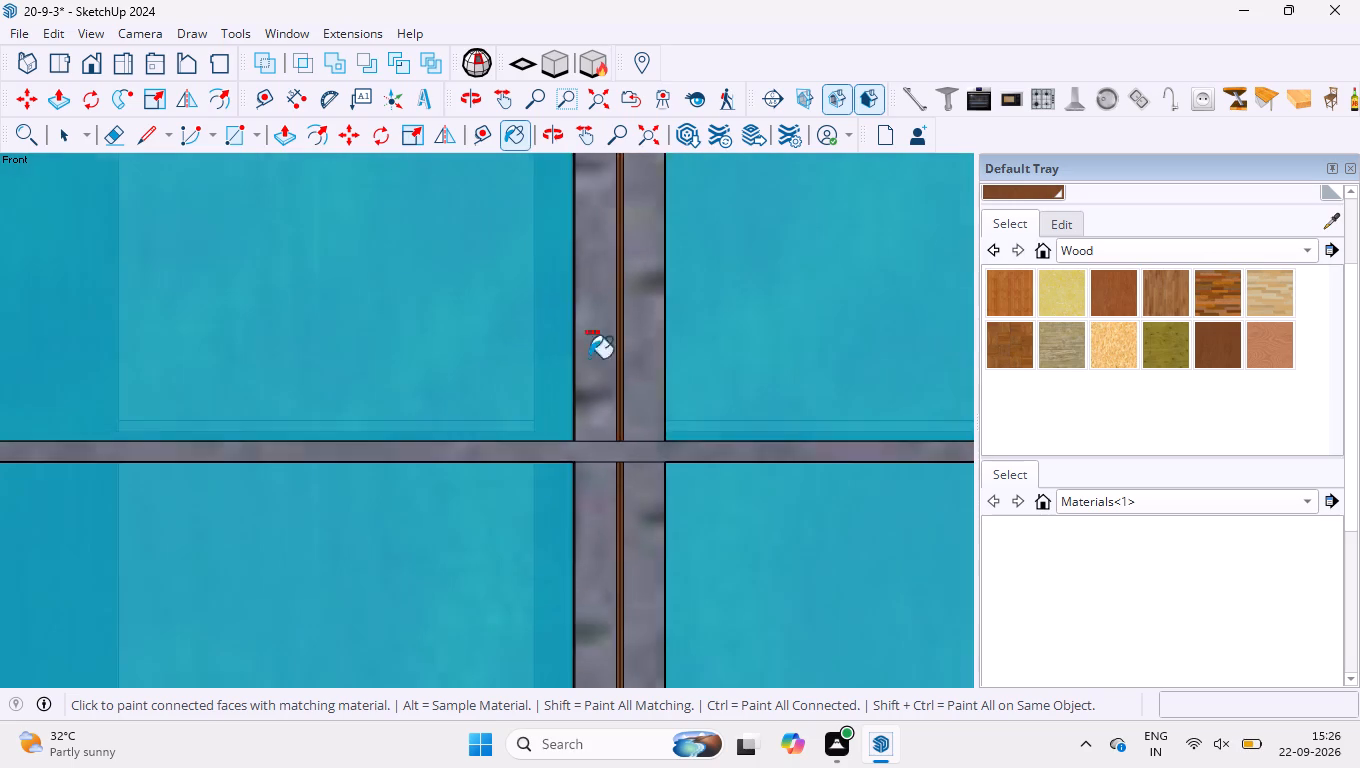
scroll(589, 358, "down", 20)
scroll(589, 358, "down", 12)
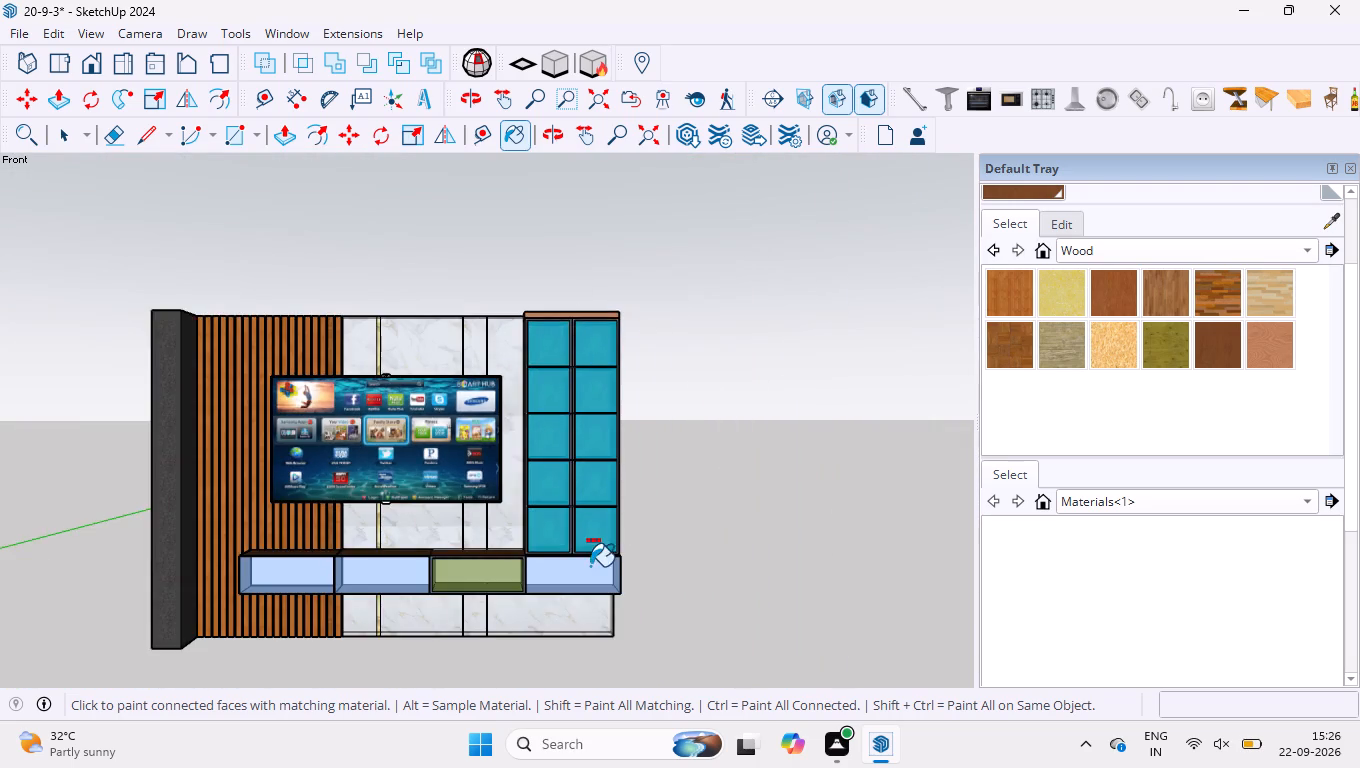
scroll(590, 566, "up", 20)
scroll(590, 566, "up", 15)
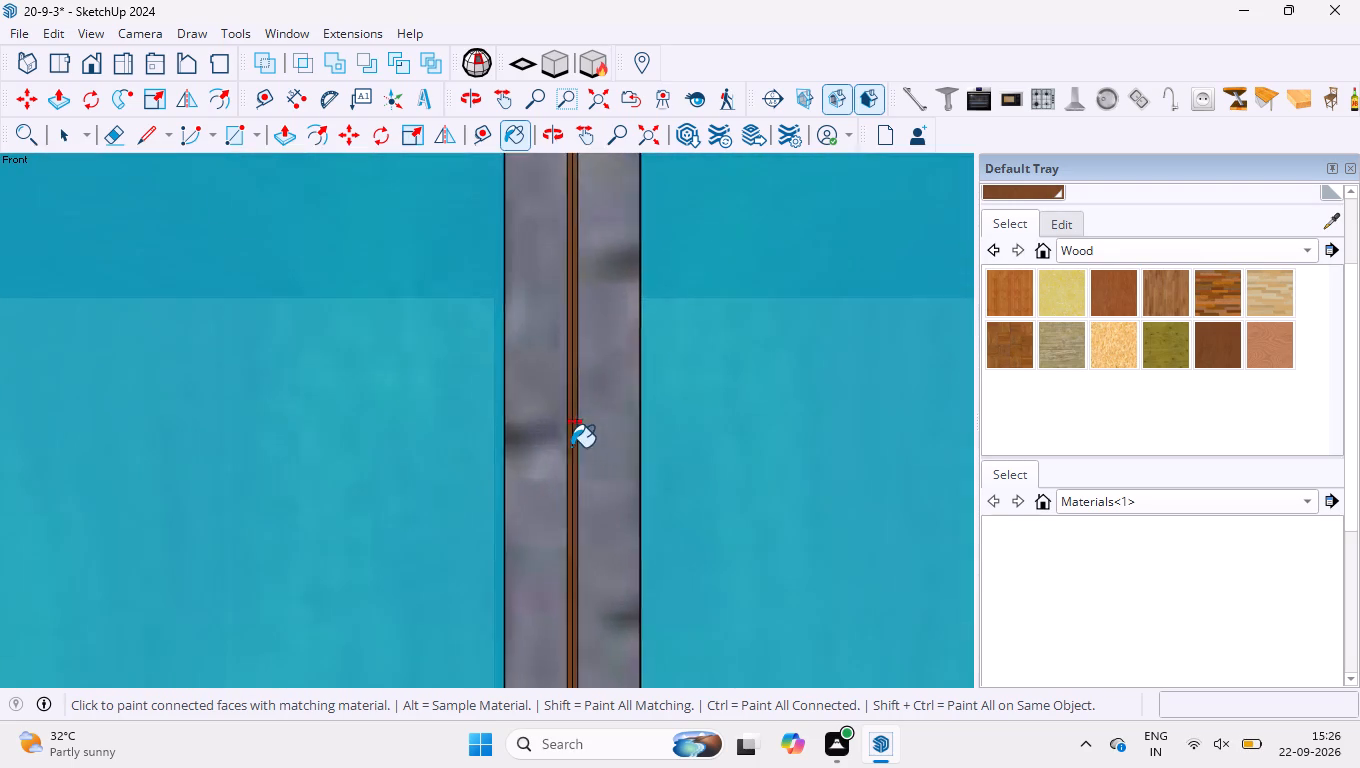
scroll(571, 447, "up", 3)
scroll(573, 441, "down", 12)
scroll(568, 234, "up", 5)
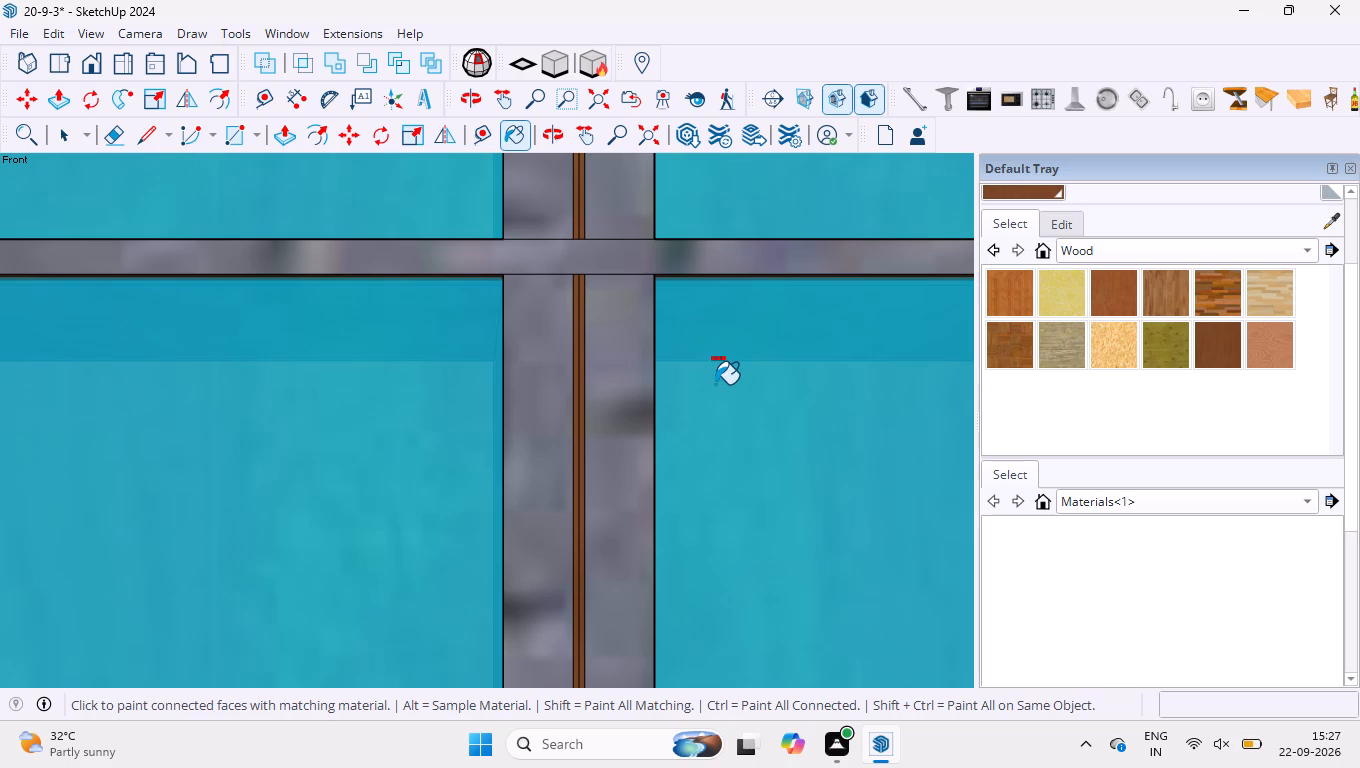
key("space")
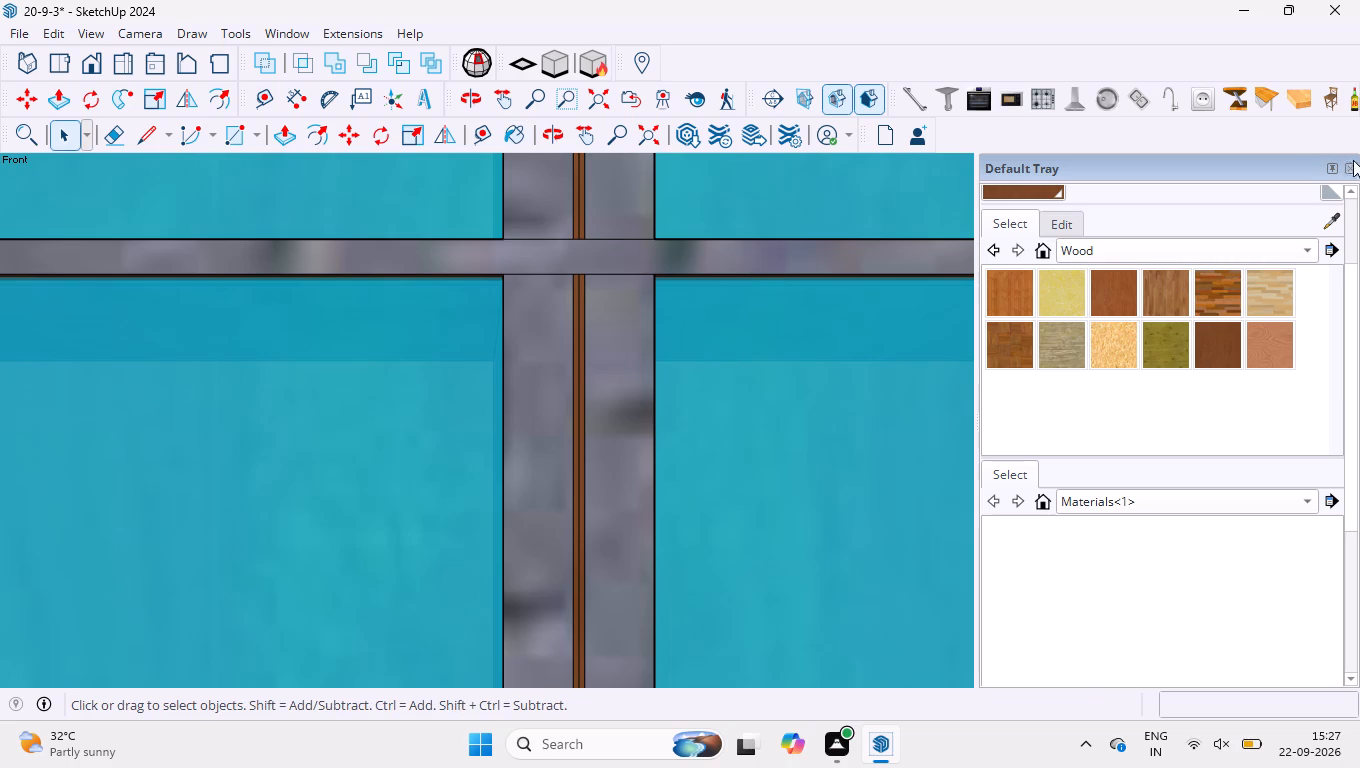
left_click(1352, 168)
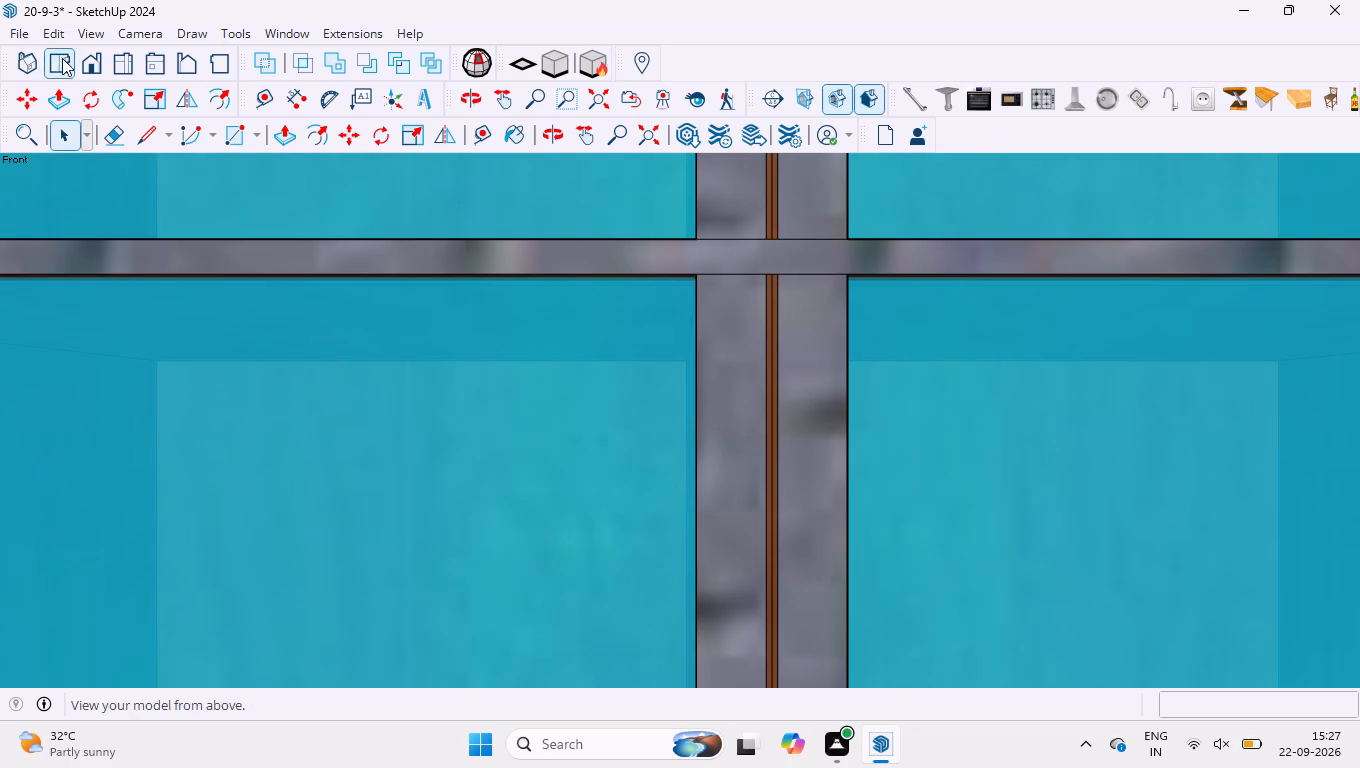
Check the whole TV wall unit in the front view.
left_click(91, 60)
scroll(664, 454, "down", 4)
scroll(774, 489, "down", 7)
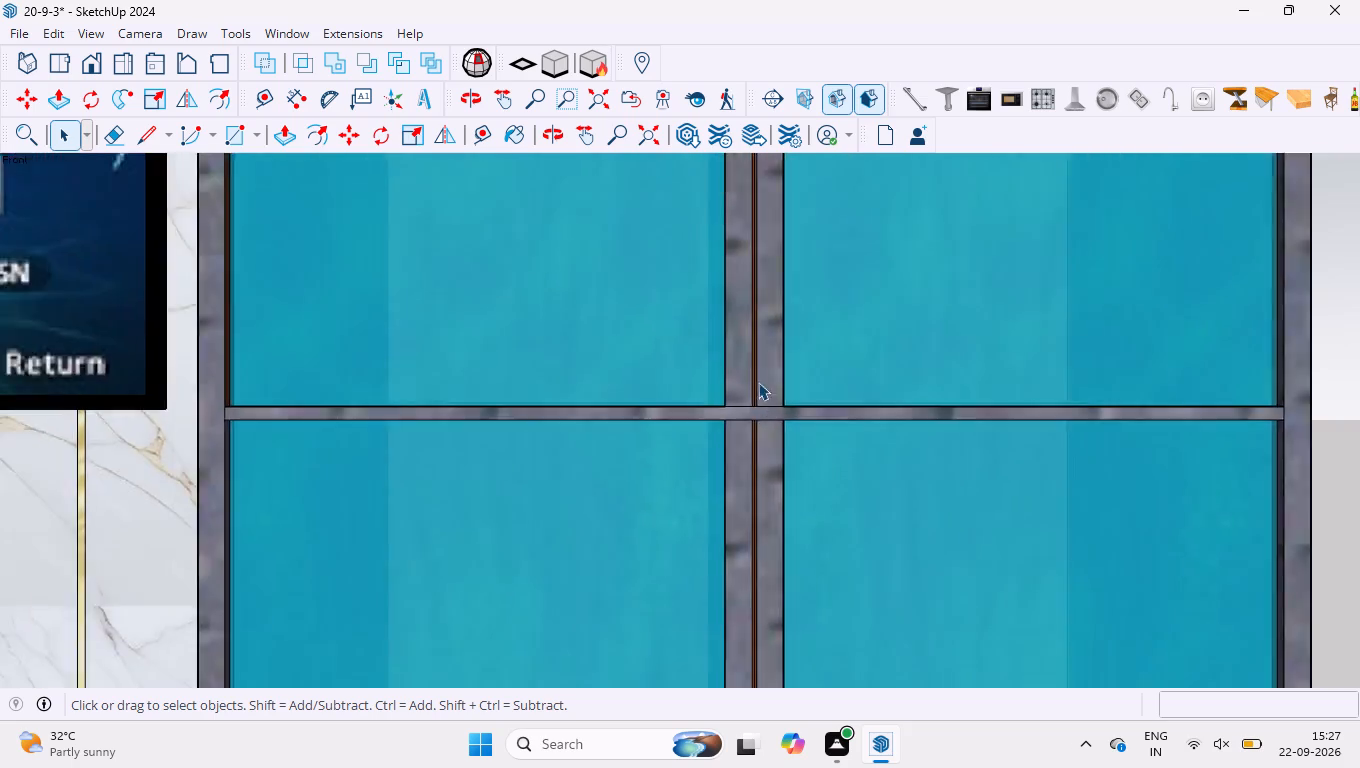
scroll(758, 382, "down", 17)
scroll(776, 352, "down", 11)
scroll(587, 171, "up", 4)
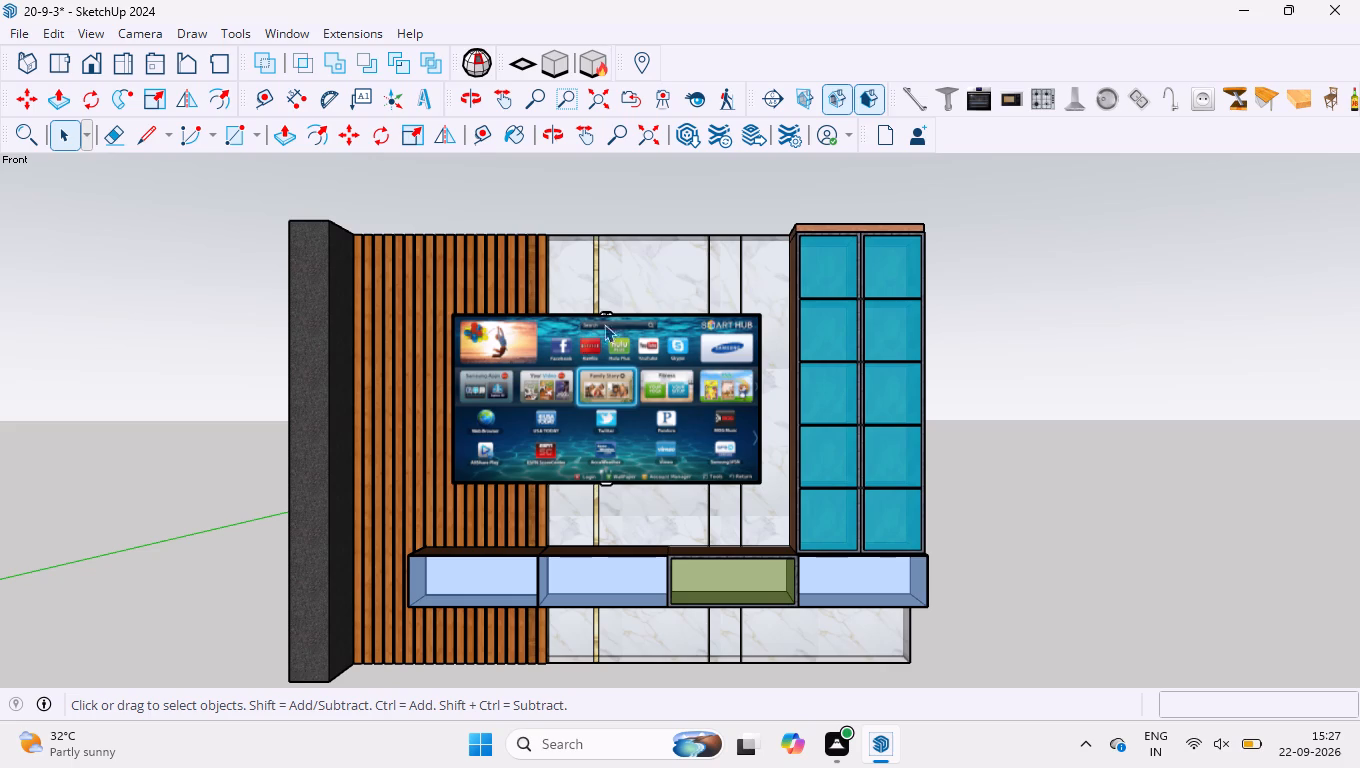
Move the TV about 30 mm back along the green axis, toward the slatted and marble wall behind it.
scroll(614, 306, "up", 4)
middle_click_drag(613, 274, 661, 743)
scroll(465, 367, "up", 5)
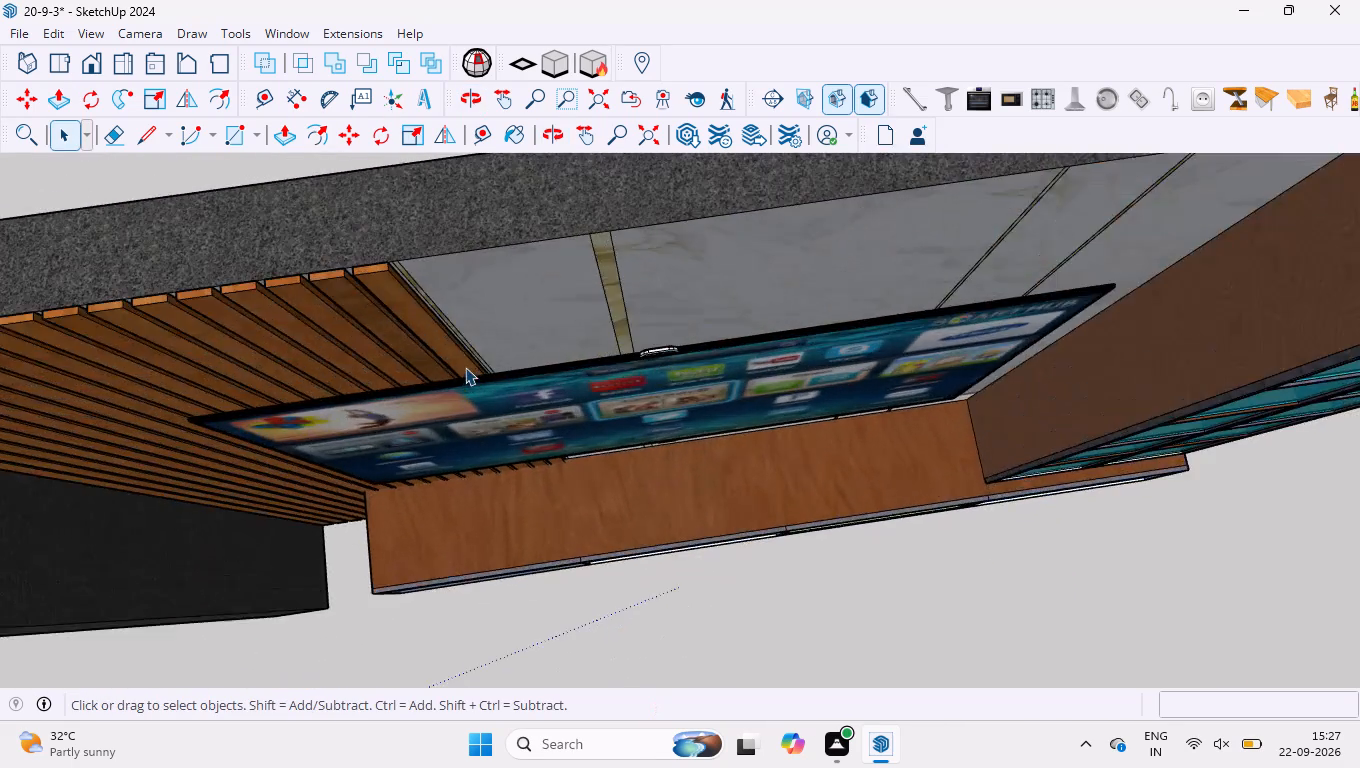
scroll(465, 367, "up", 11)
middle_click_drag(500, 393, 525, 494)
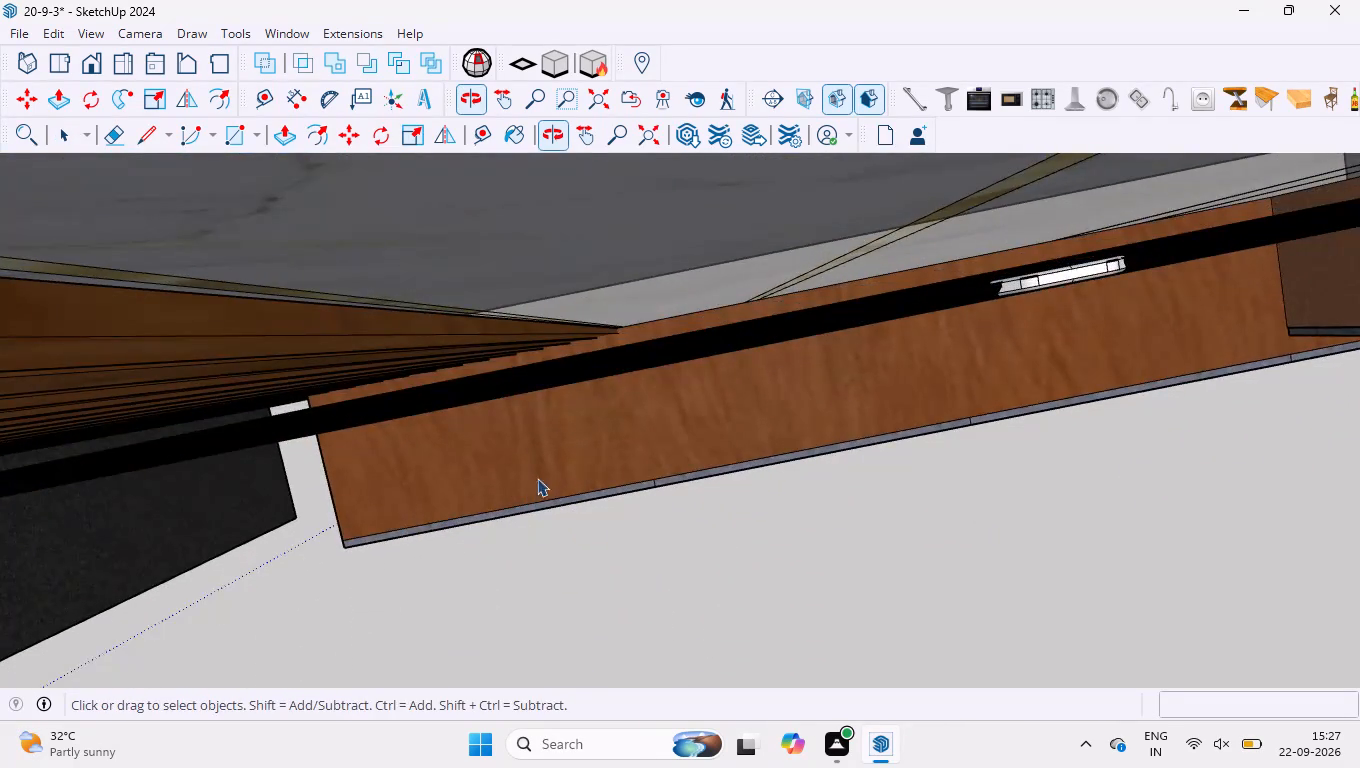
scroll(612, 405, "down", 4)
middle_click_drag(567, 410, 563, 373)
scroll(364, 379, "up", 4)
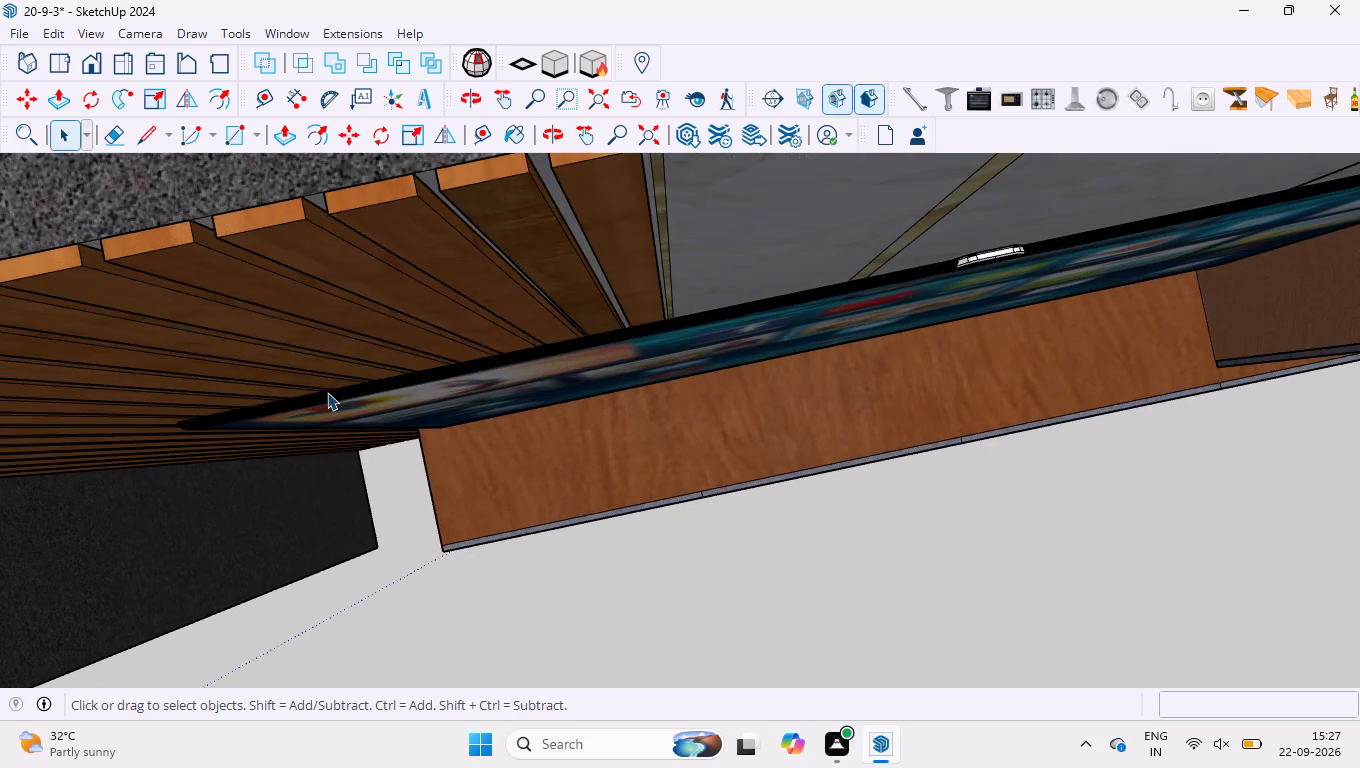
scroll(215, 419, "up", 4)
scroll(112, 411, "up", 5)
left_click(222, 450)
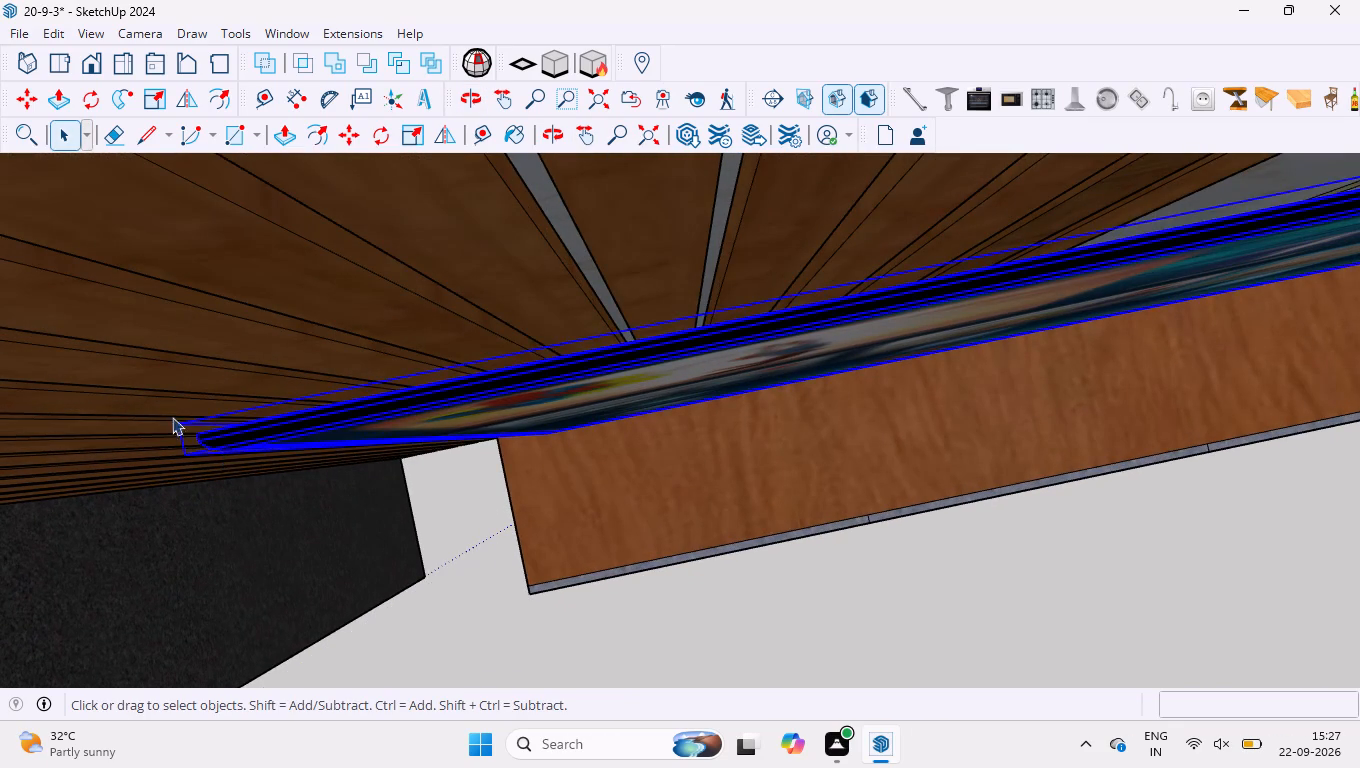
scroll(141, 398, "up", 10)
middle_click_drag(183, 441, 323, 436)
scroll(297, 410, "down", 5)
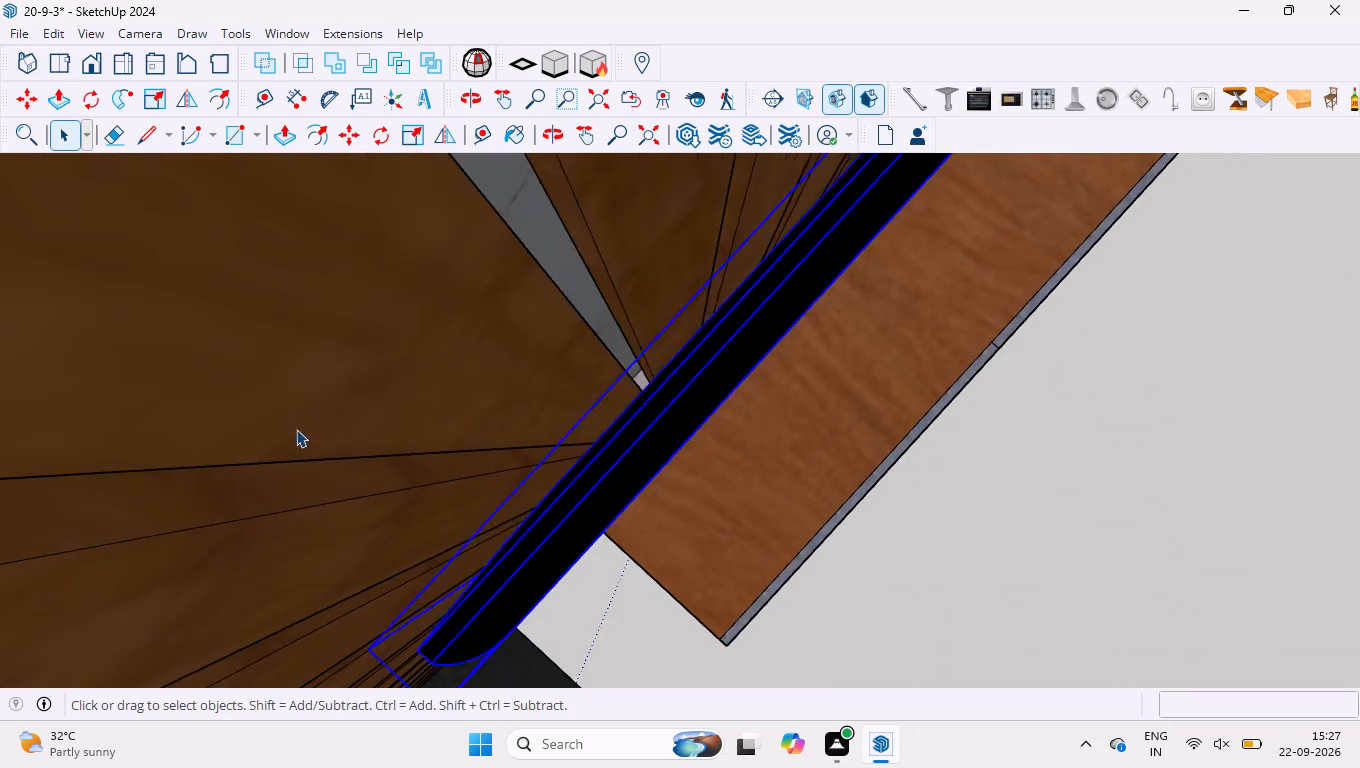
middle_click_drag(492, 649, 400, 608)
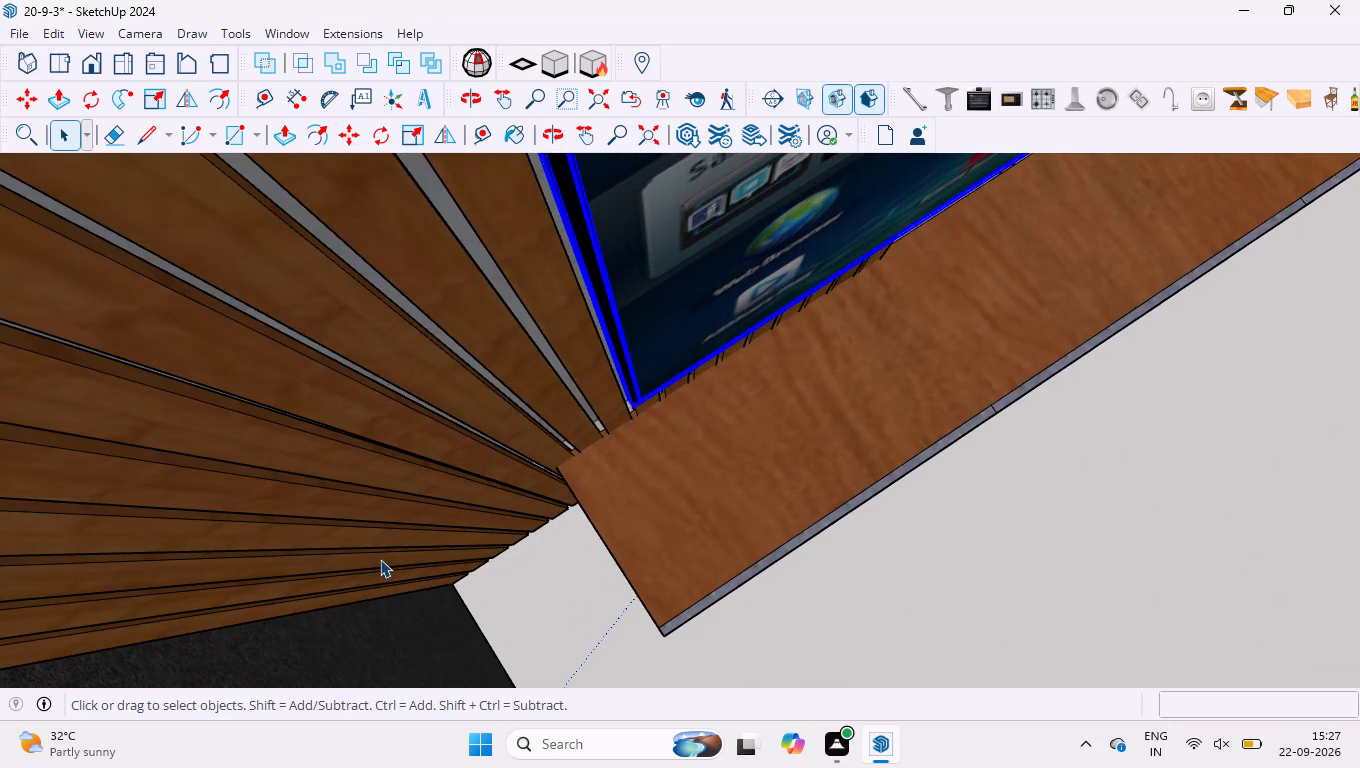
scroll(380, 559, "down", 3)
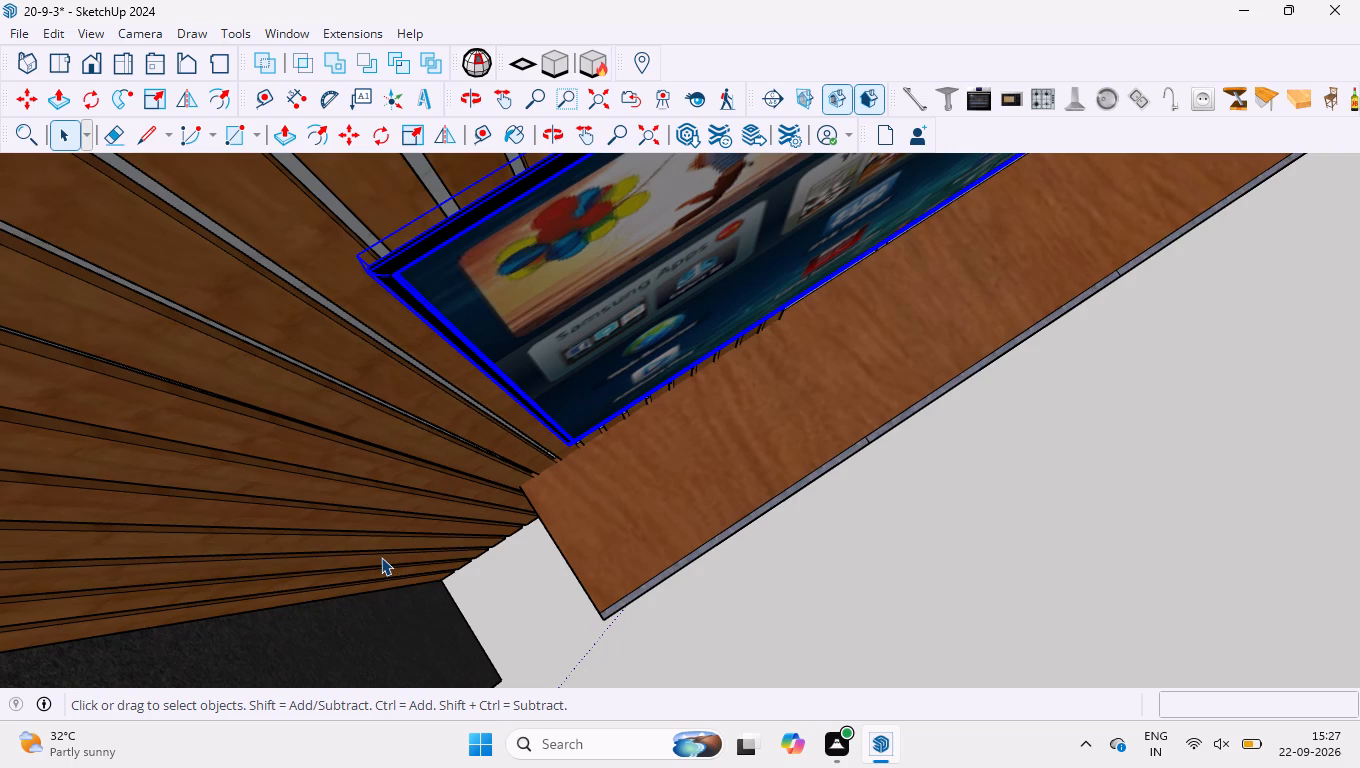
scroll(381, 557, "up", 2)
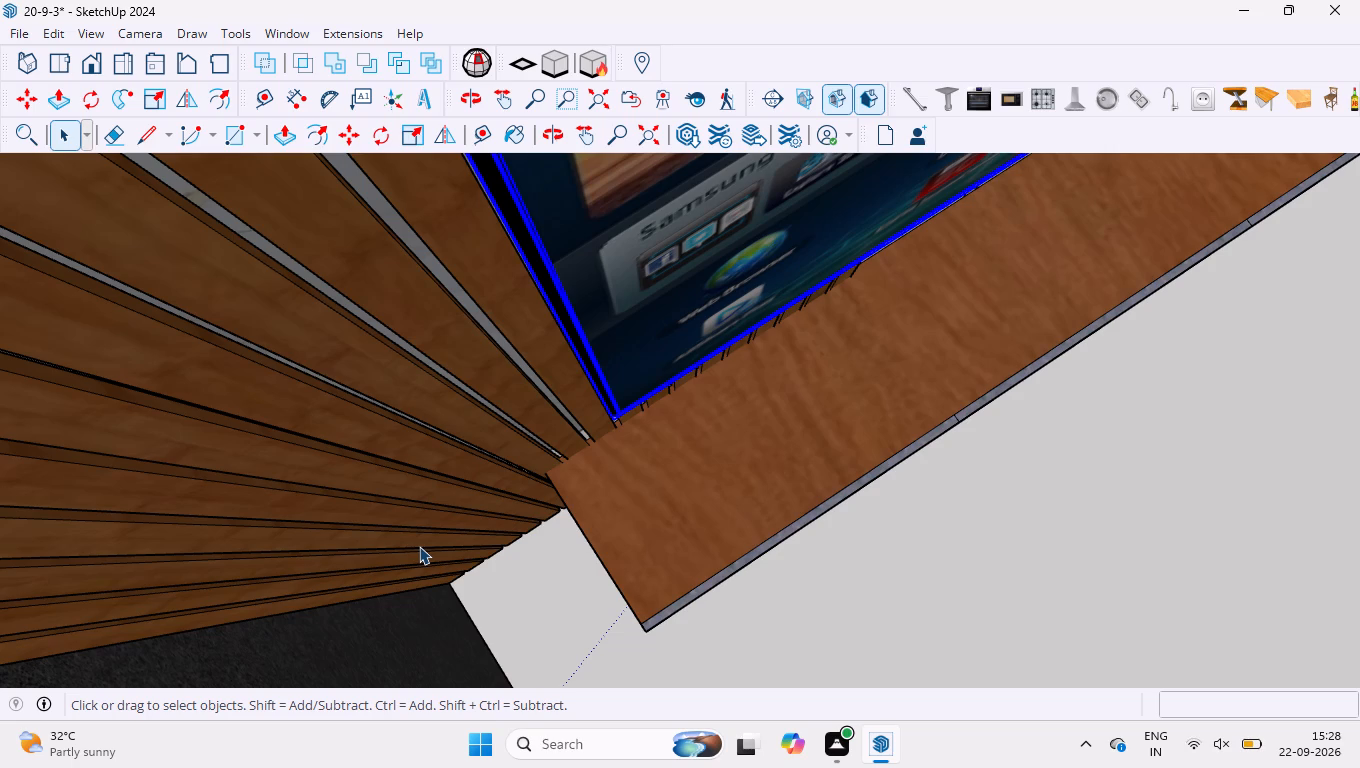
scroll(410, 526, "down", 5)
scroll(641, 336, "down", 5)
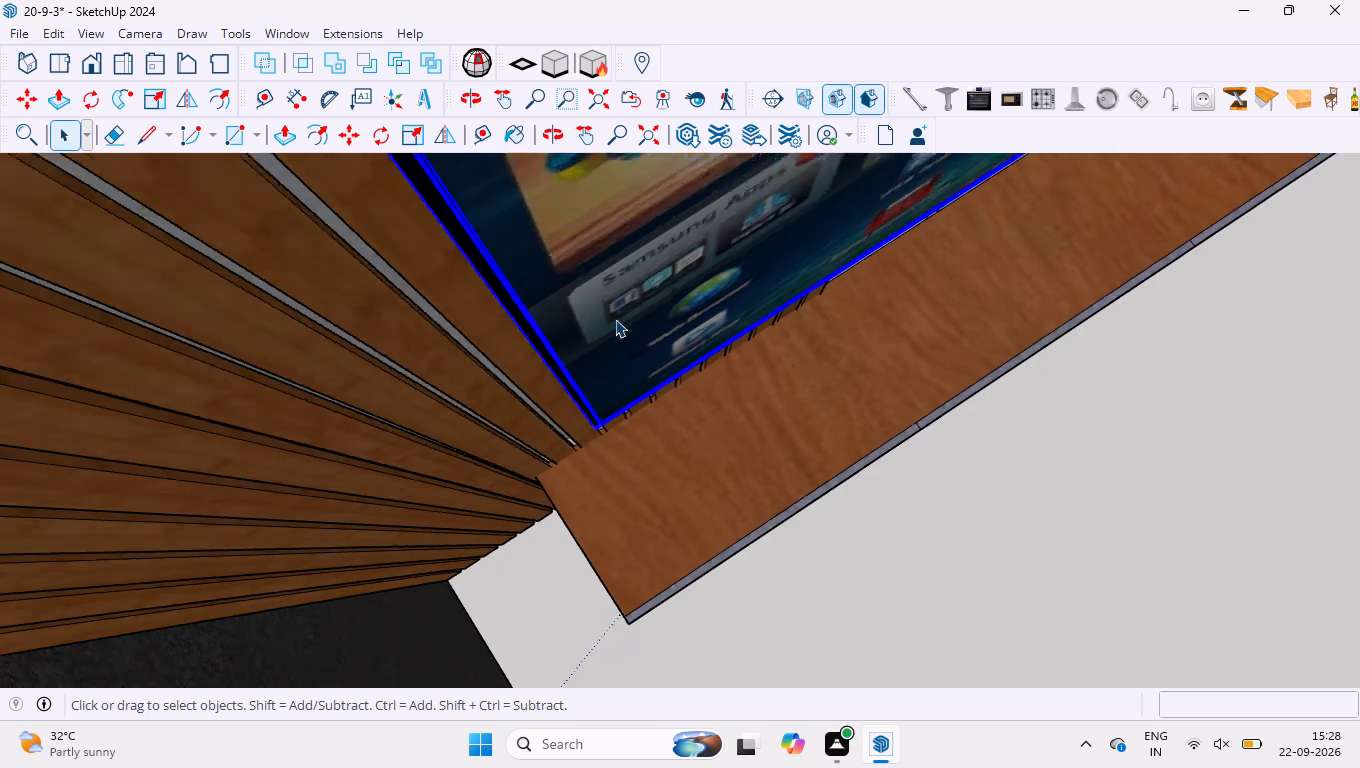
scroll(615, 327, "down", 9)
scroll(573, 292, "up", 17)
scroll(569, 379, "up", 3)
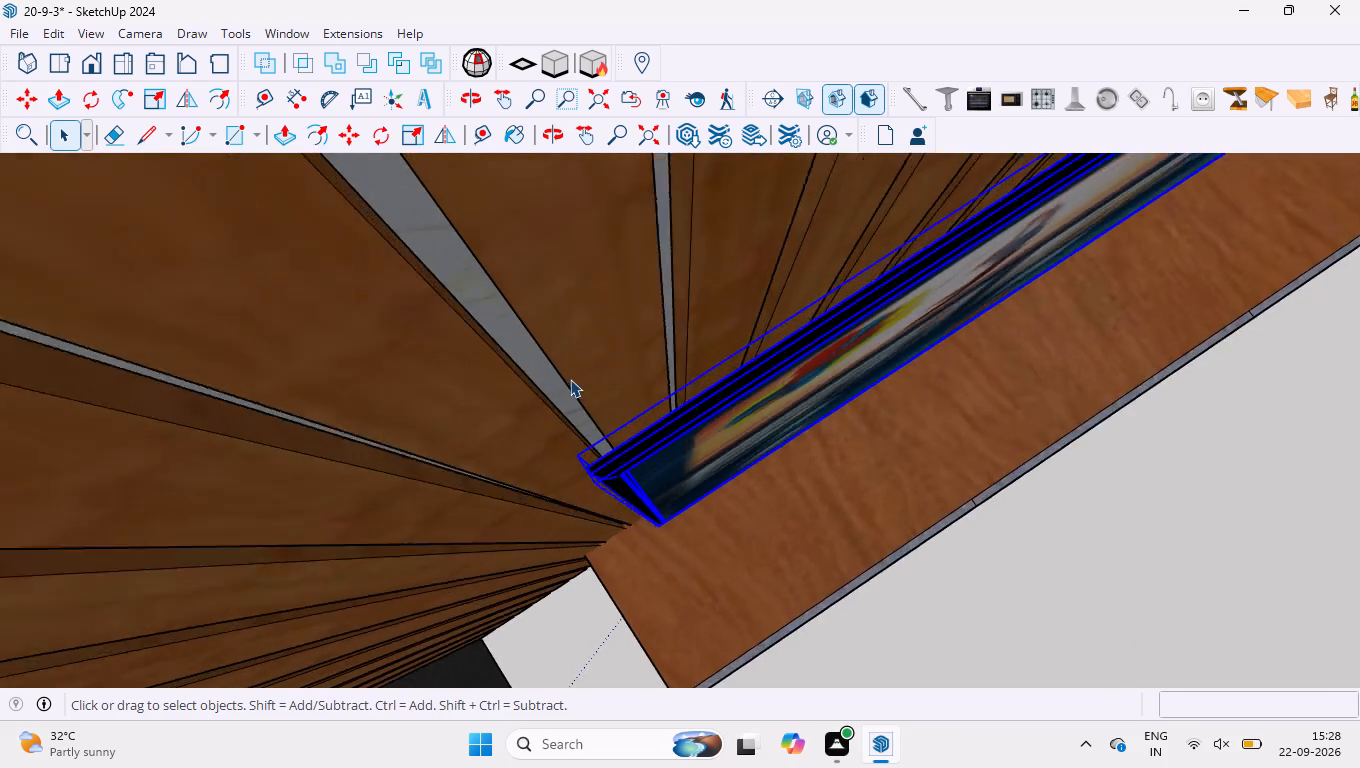
scroll(570, 379, "up", 7)
key("m")
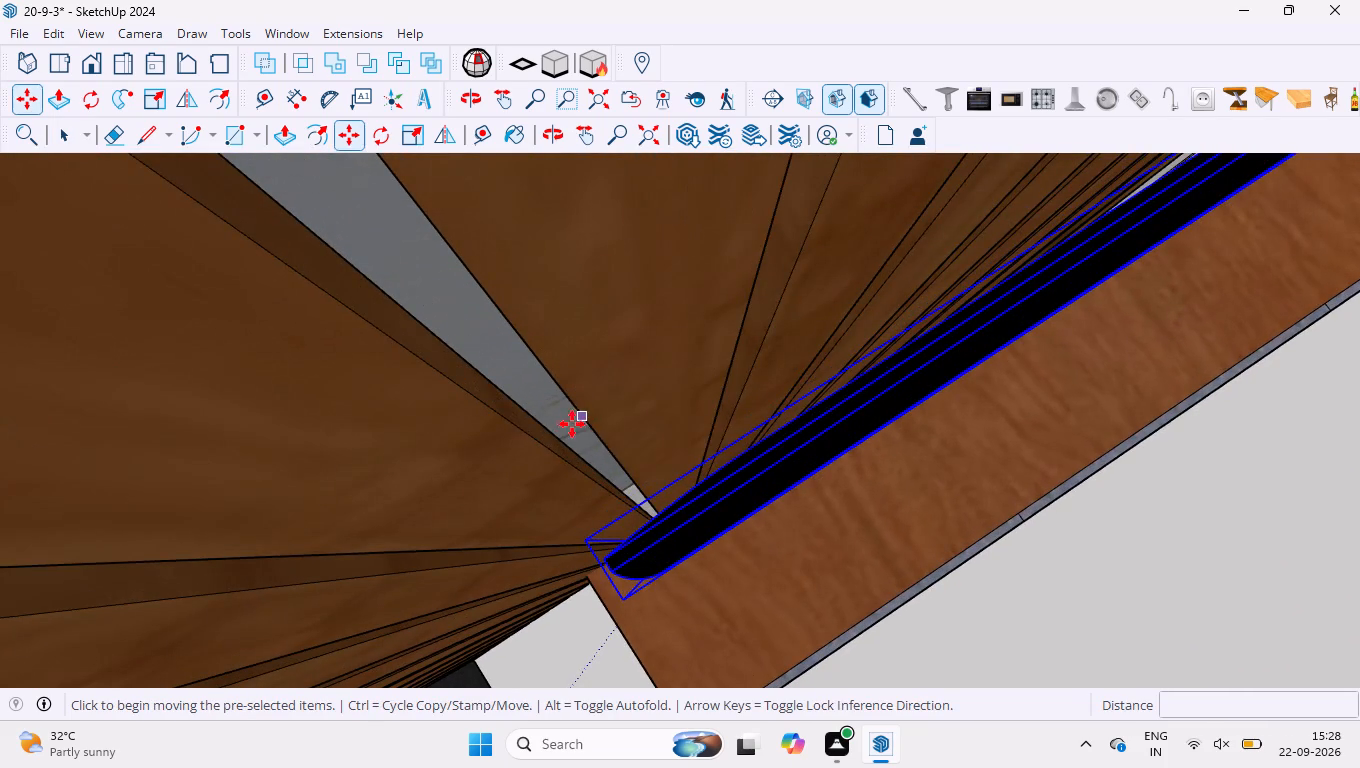
scroll(496, 530, "up", 4)
left_click(720, 555)
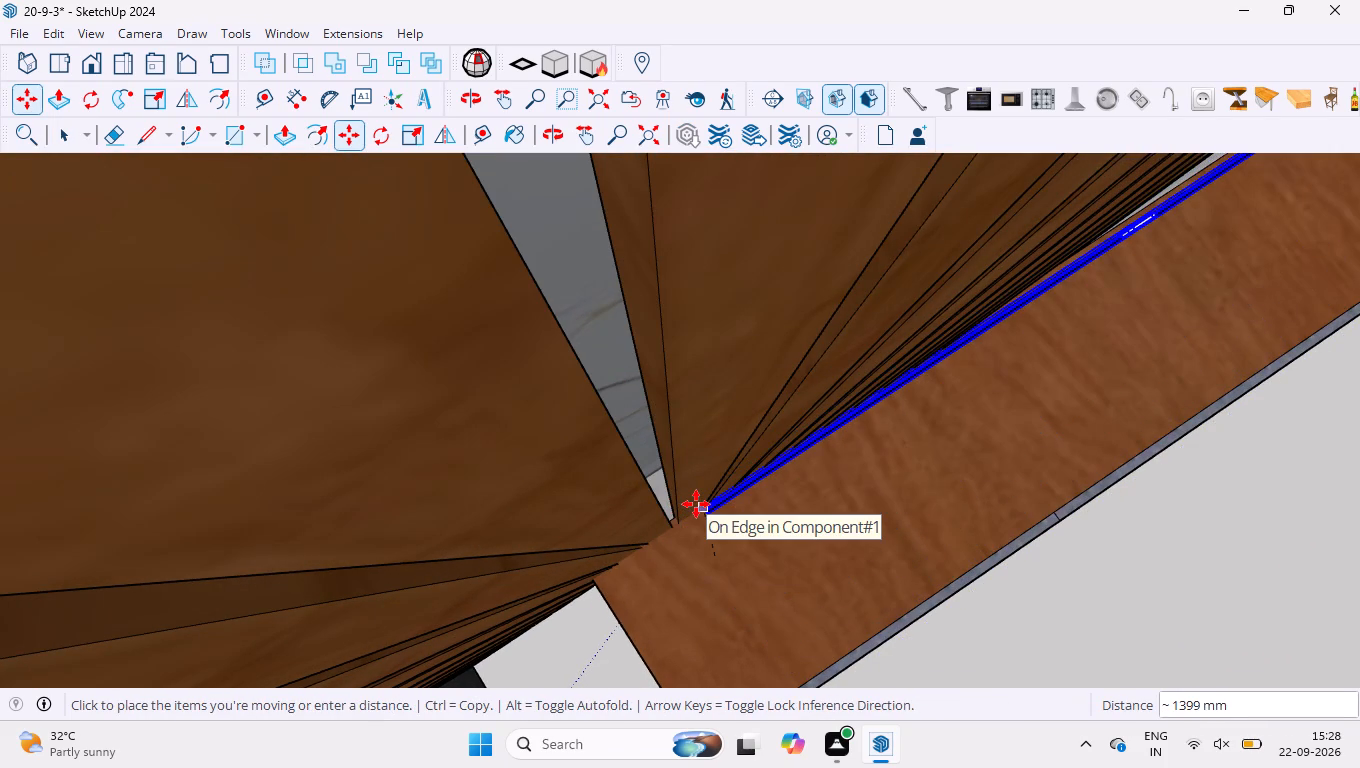
key("Left")
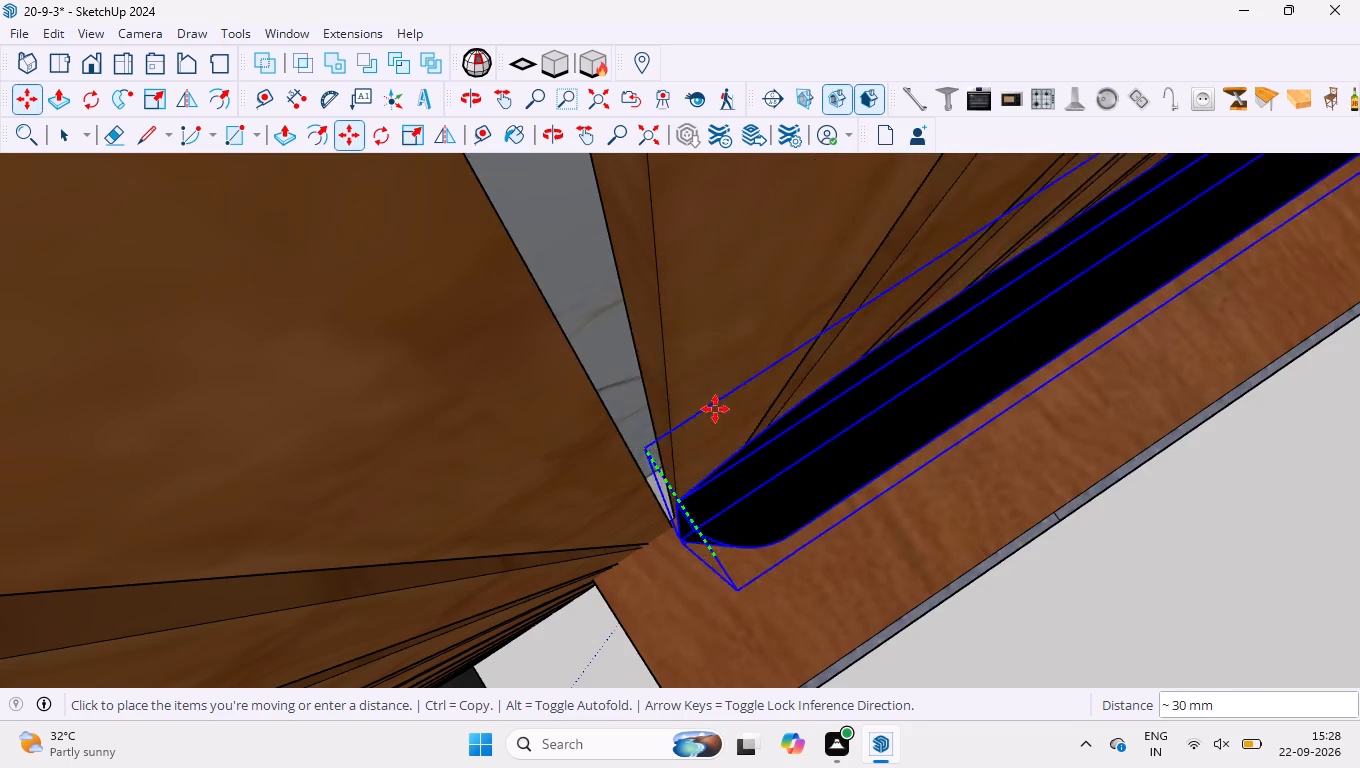
scroll(709, 324, "down", 3)
scroll(701, 260, "up", 7)
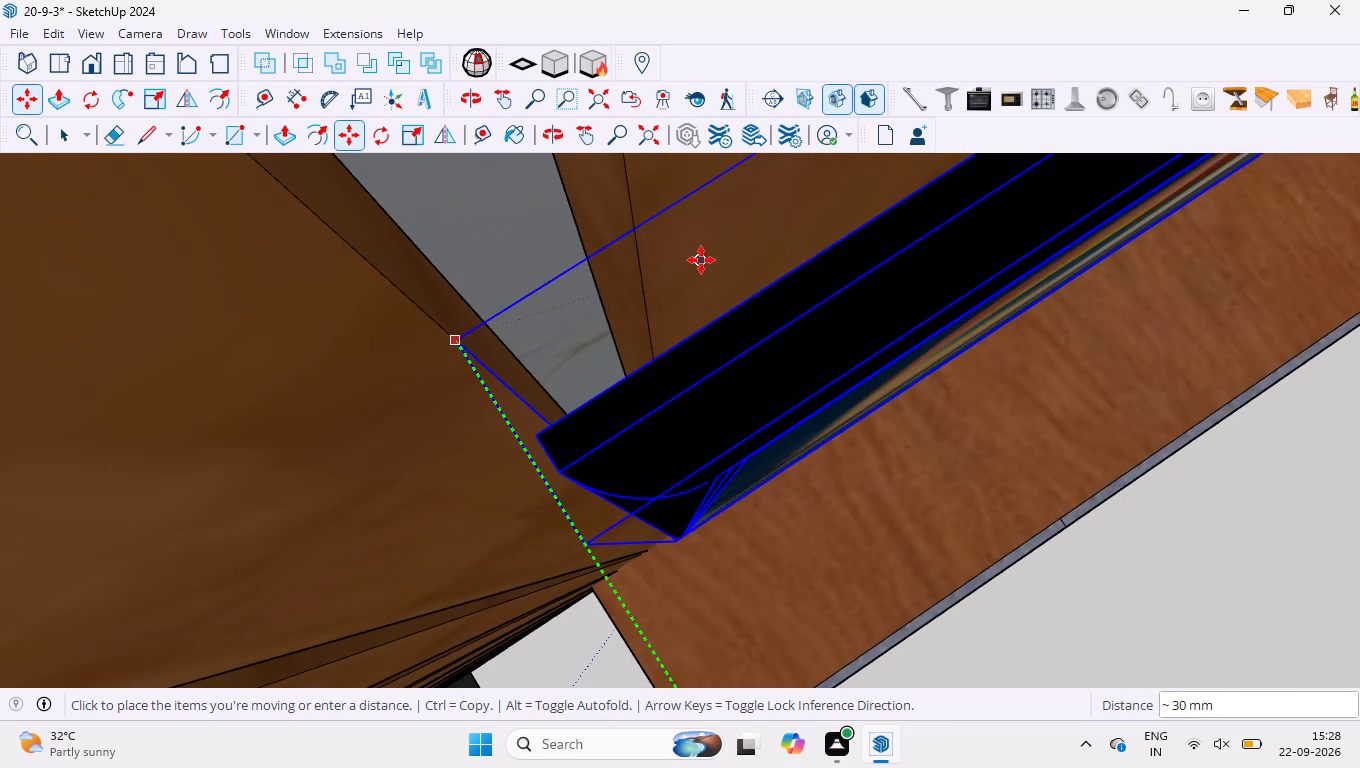
left_click(701, 259)
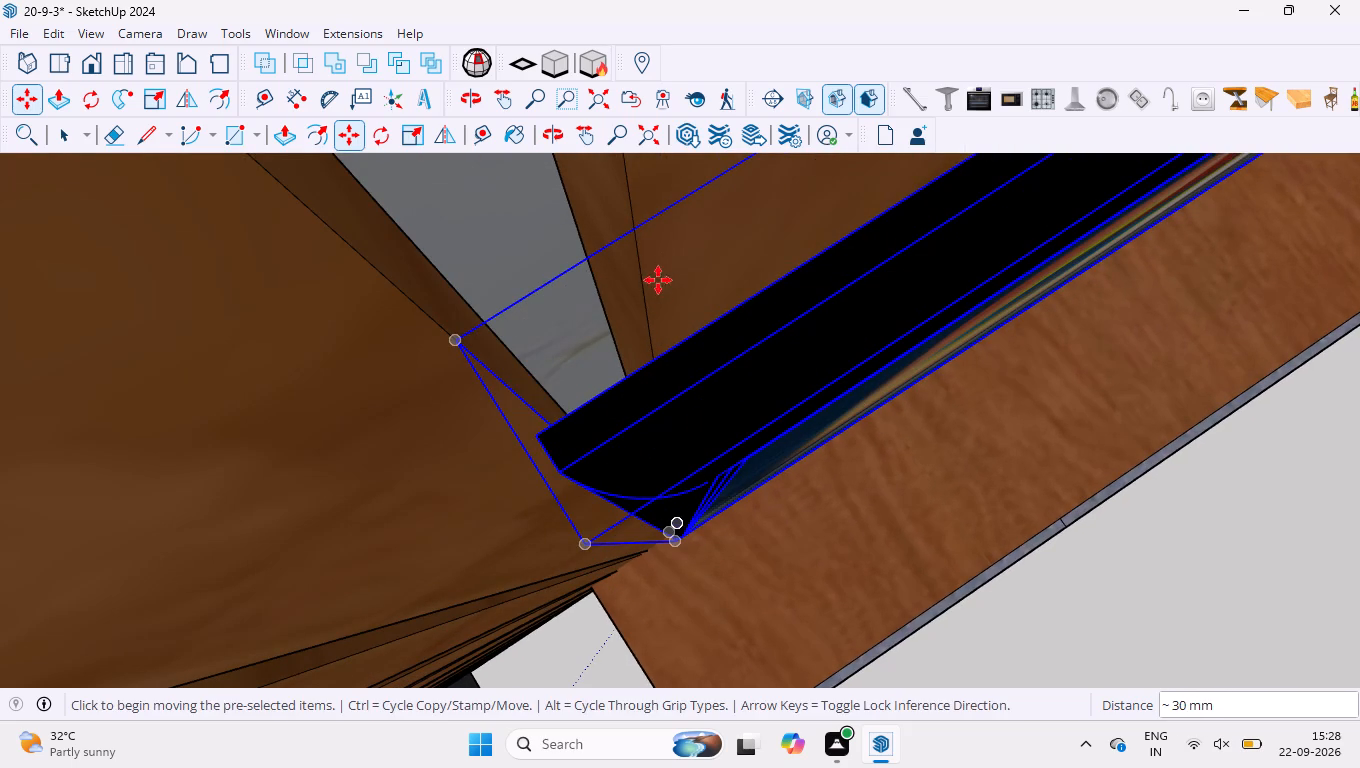
key("space")
left_click(777, 53)
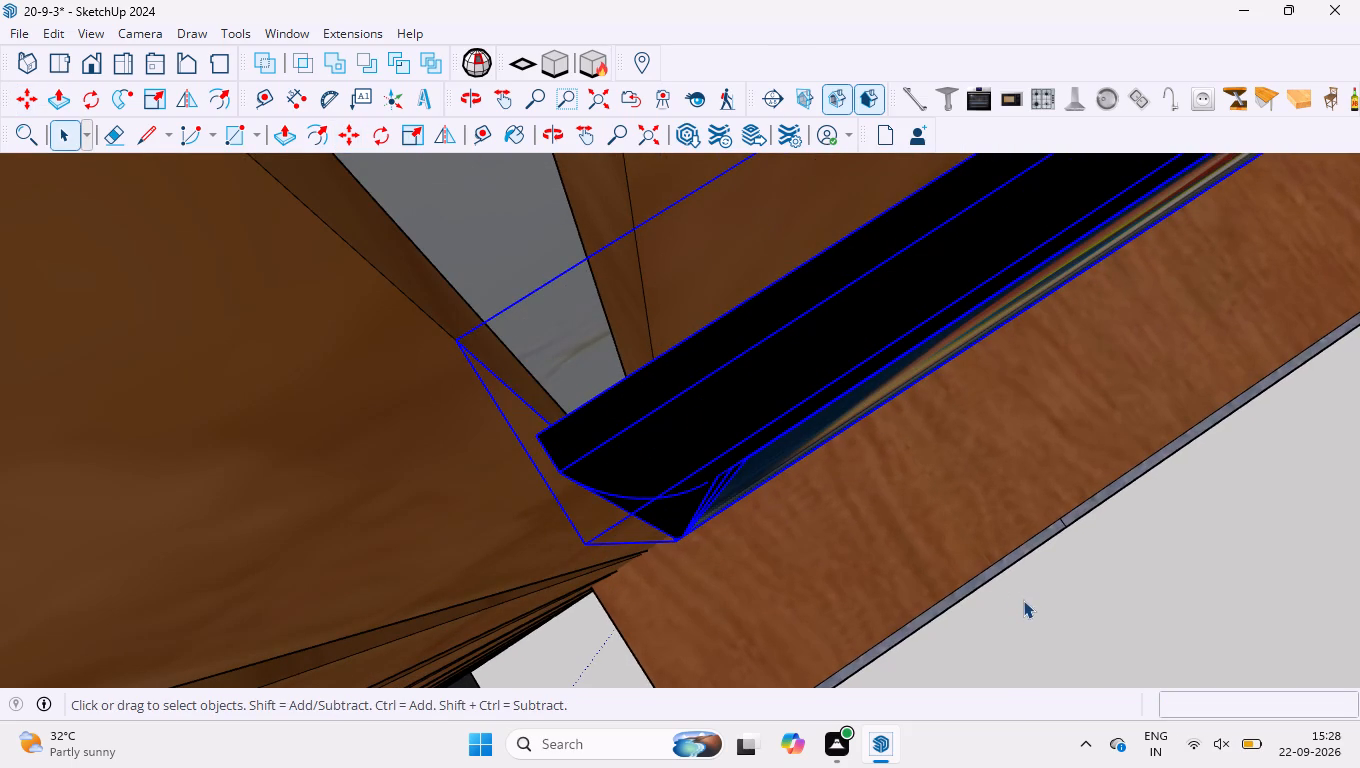
left_click(1023, 600)
Check the TV's placement and the whole wall unit in the front view.
scroll(682, 337, "down", 14)
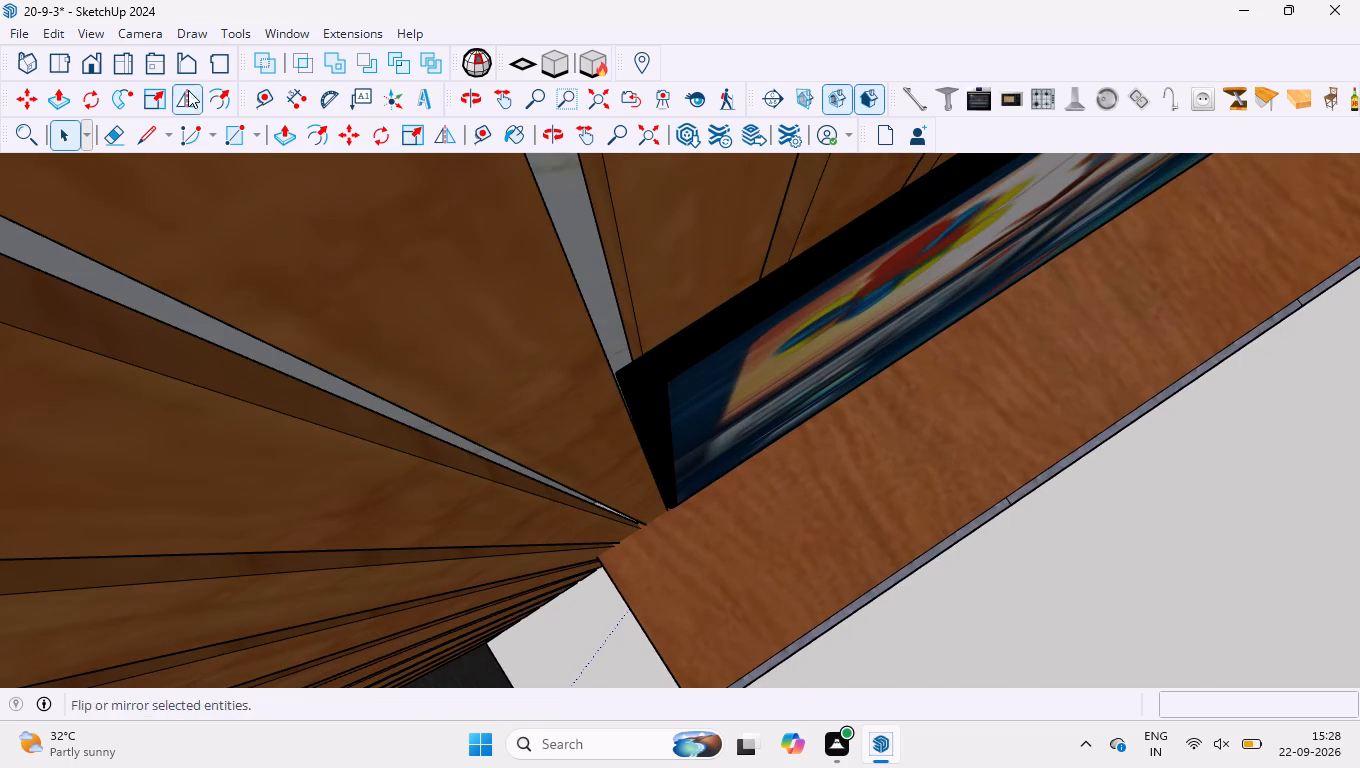
left_click(104, 70)
scroll(222, 247, "down", 20)
scroll(222, 247, "down", 1)
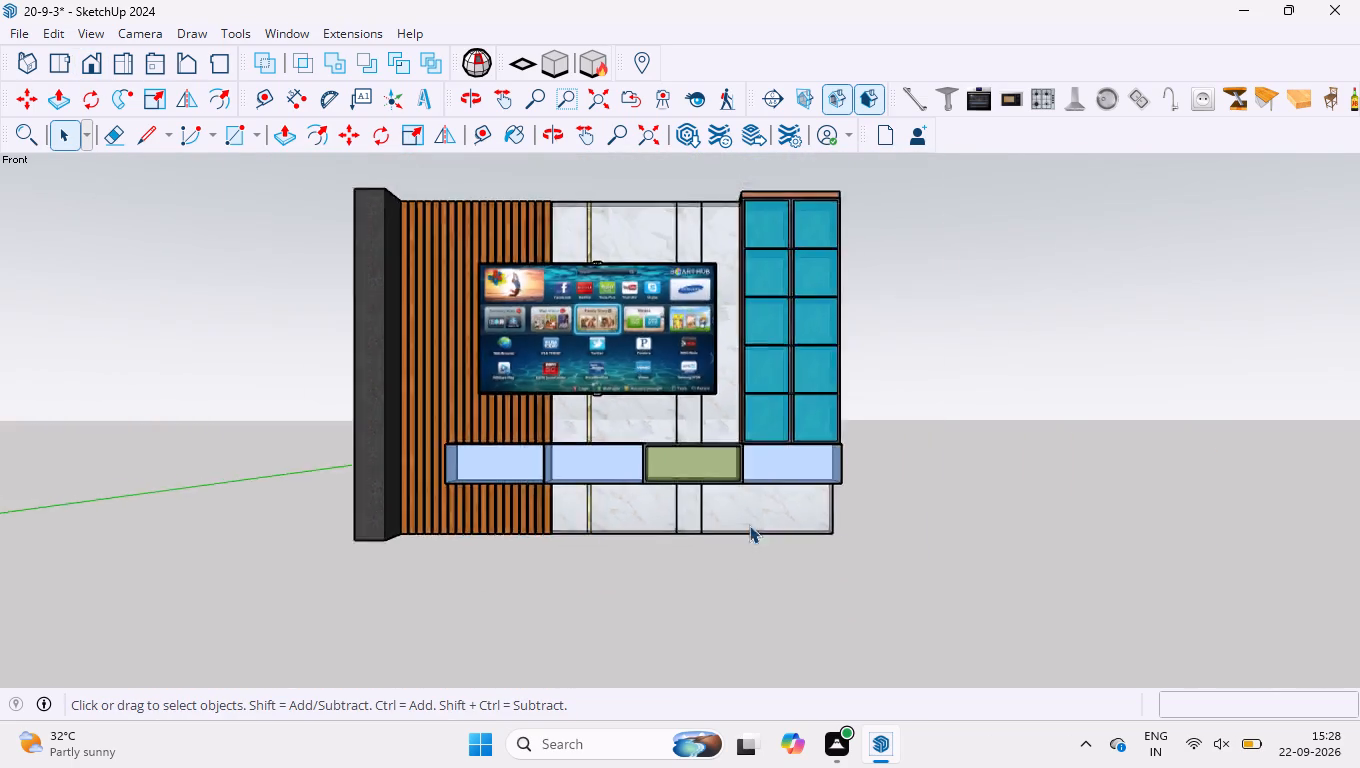
scroll(749, 525, "down", 2)
scroll(619, 337, "up", 4)
scroll(710, 463, "up", 4)
scroll(708, 451, "down", 2)
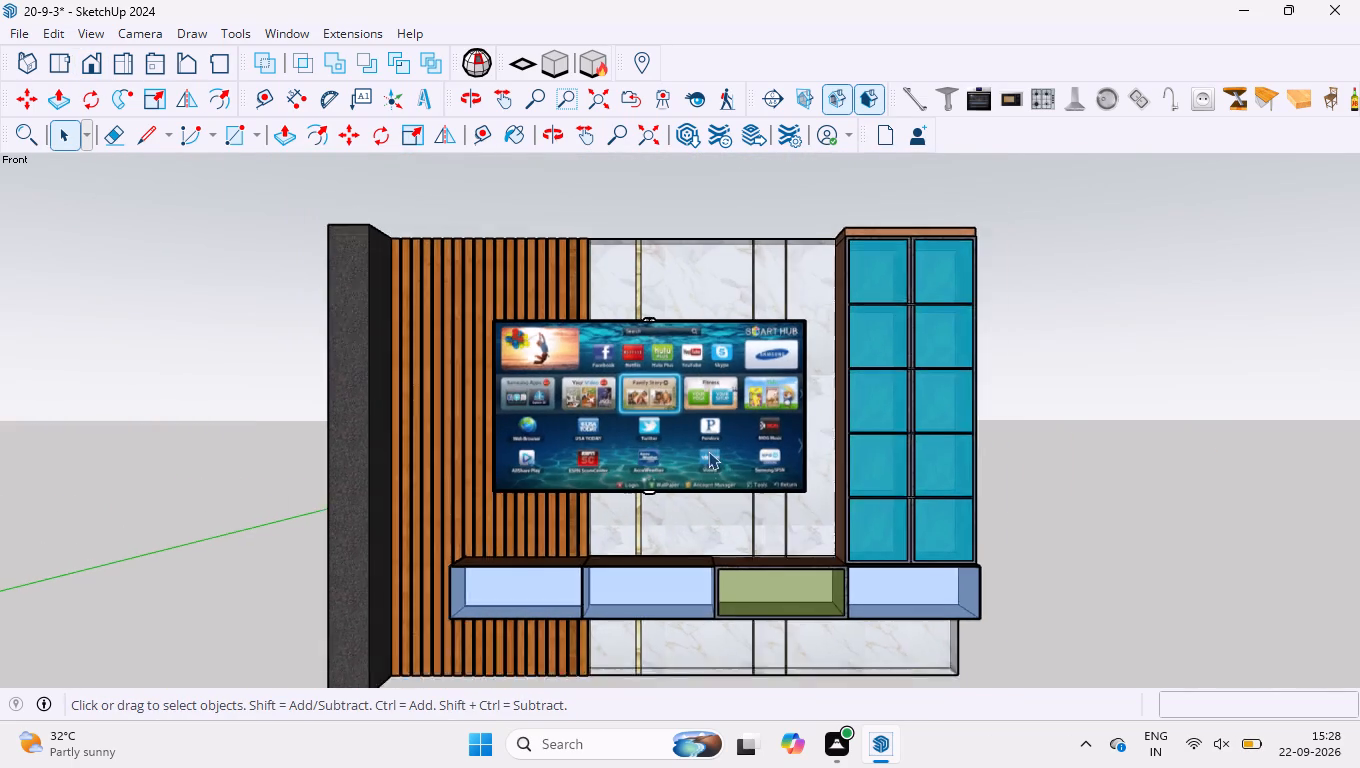
scroll(716, 532, "up", 2)
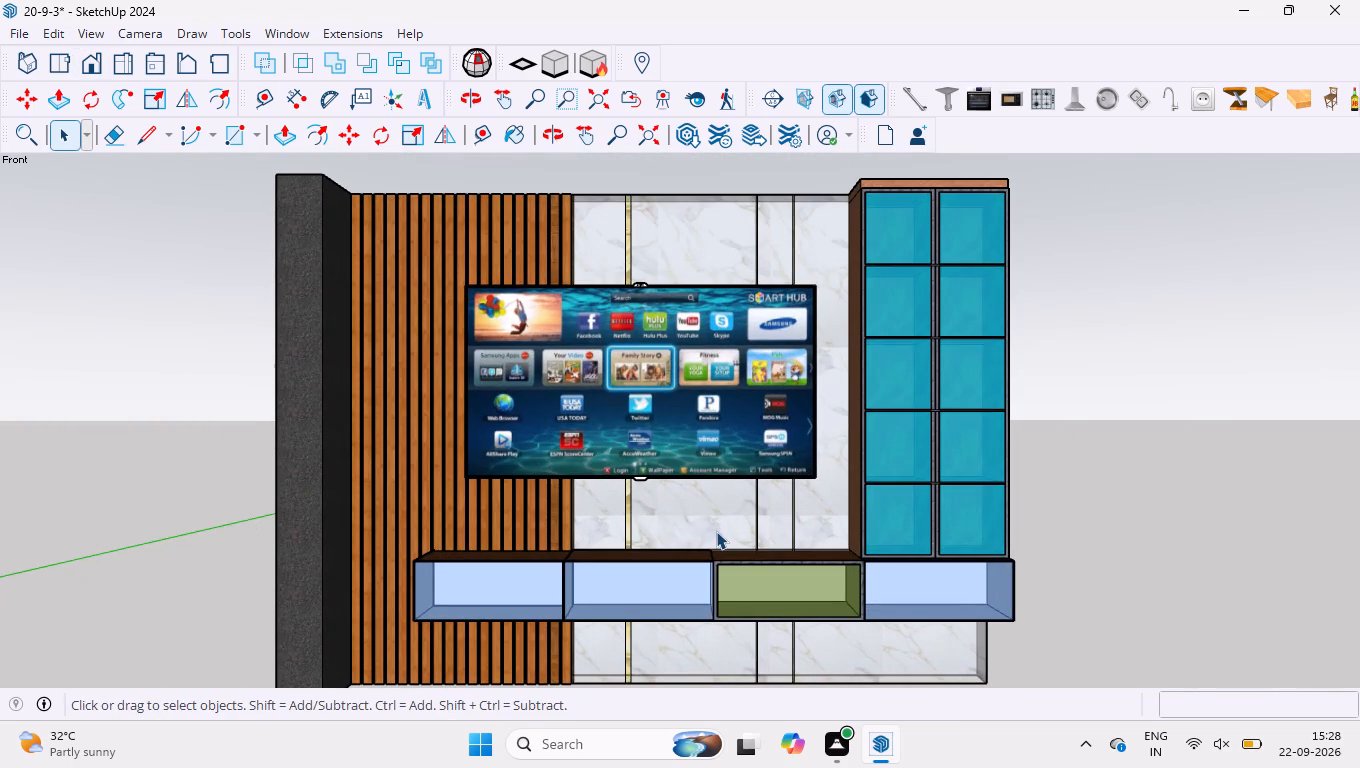
scroll(726, 275, "down", 1)
scroll(736, 473, "up", 1)
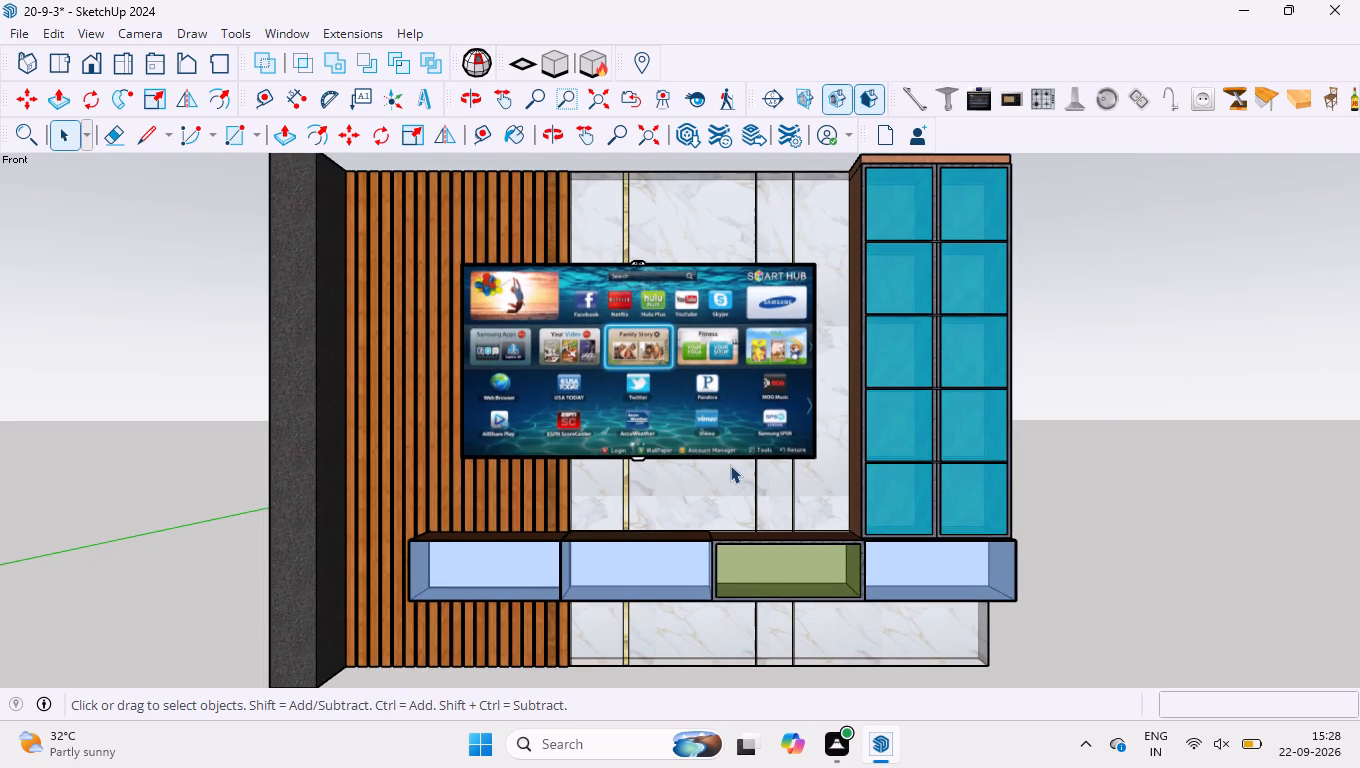
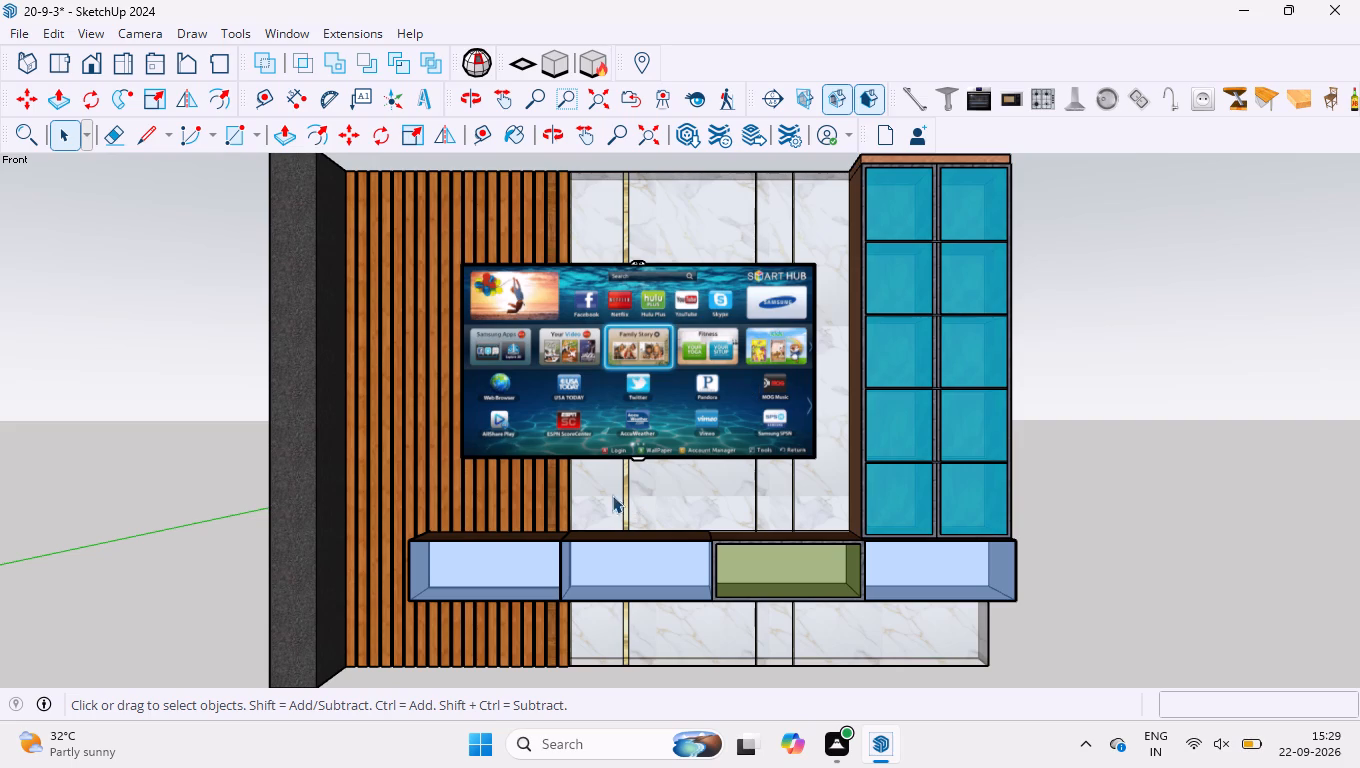
Hide the three light-blue front faces of the low cabinet: the two compartments beside the slats and the one under the tall cabinet.
scroll(535, 524, "down", 2)
scroll(483, 590, "up", 9)
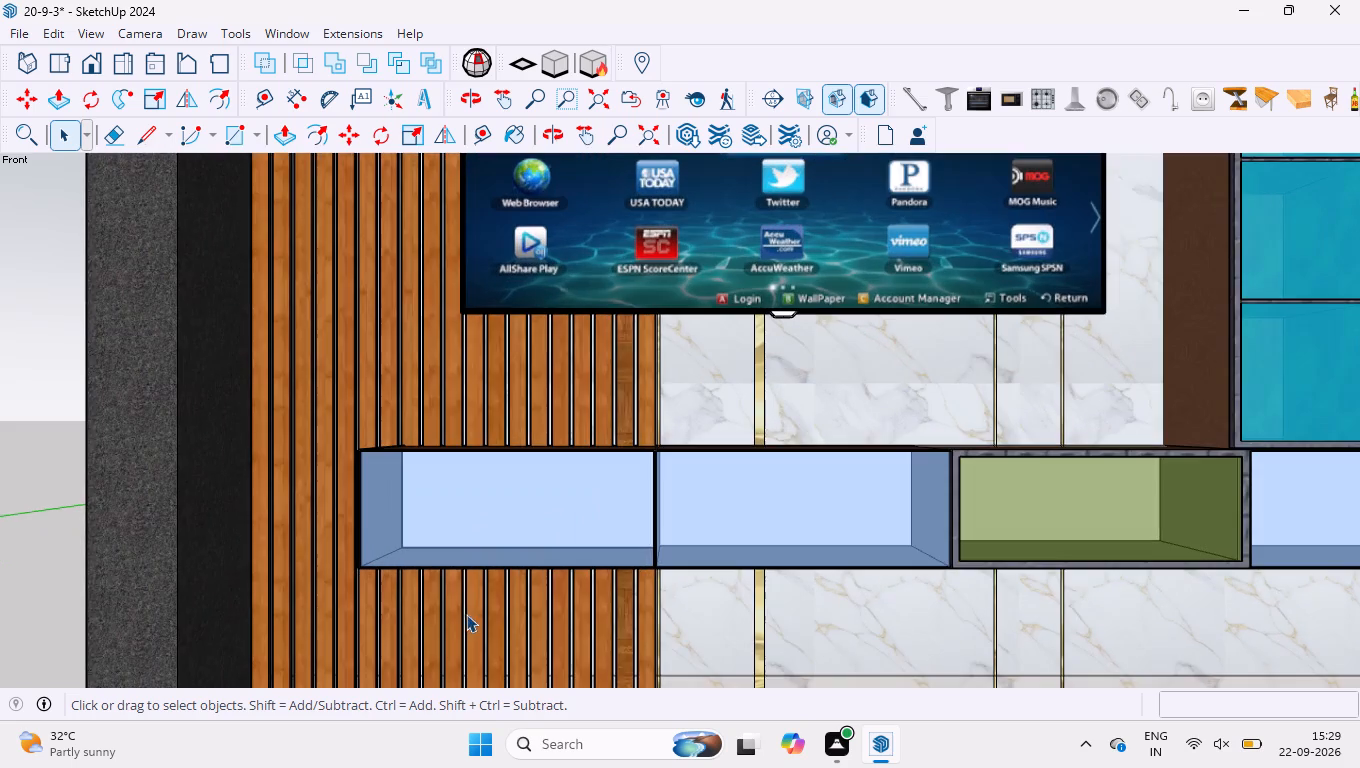
middle_click_drag(466, 614, 578, 582)
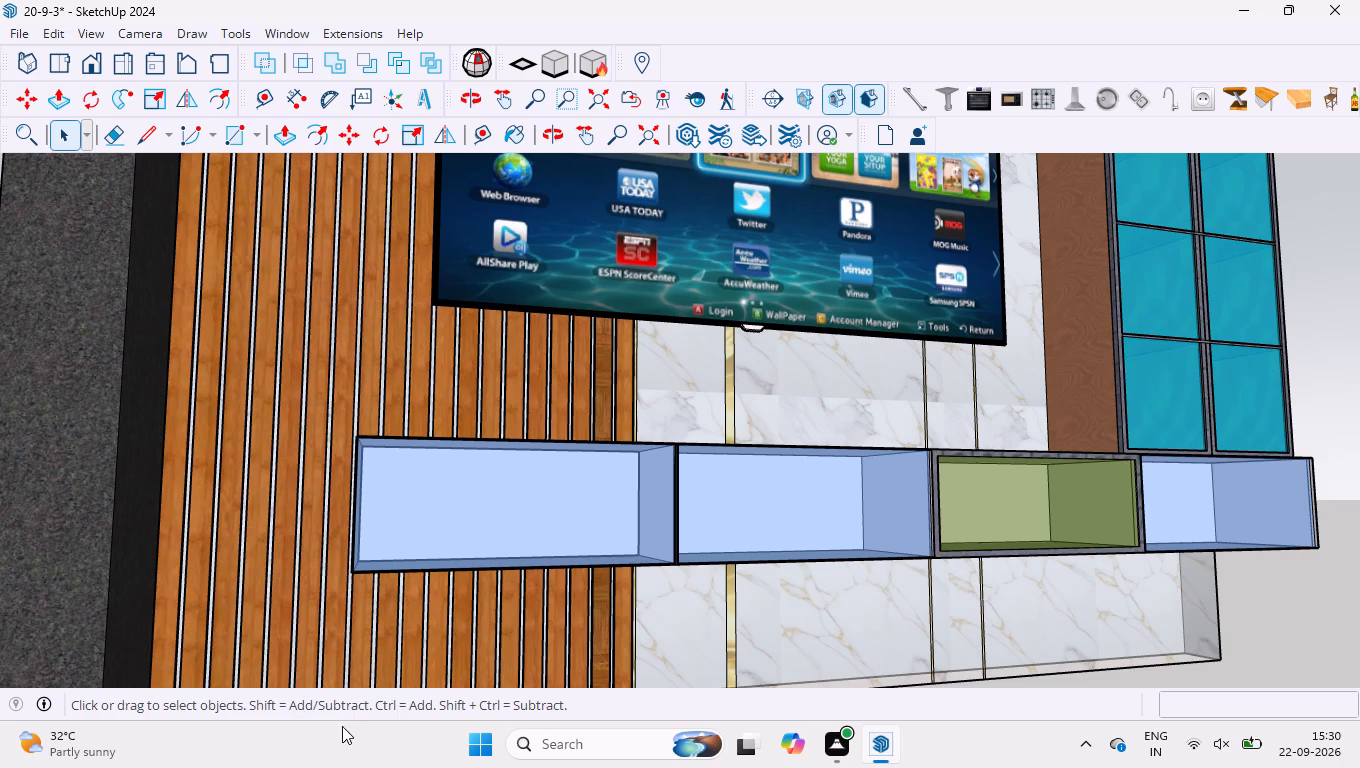
left_click(606, 482)
left_click(772, 507, "ctrl")
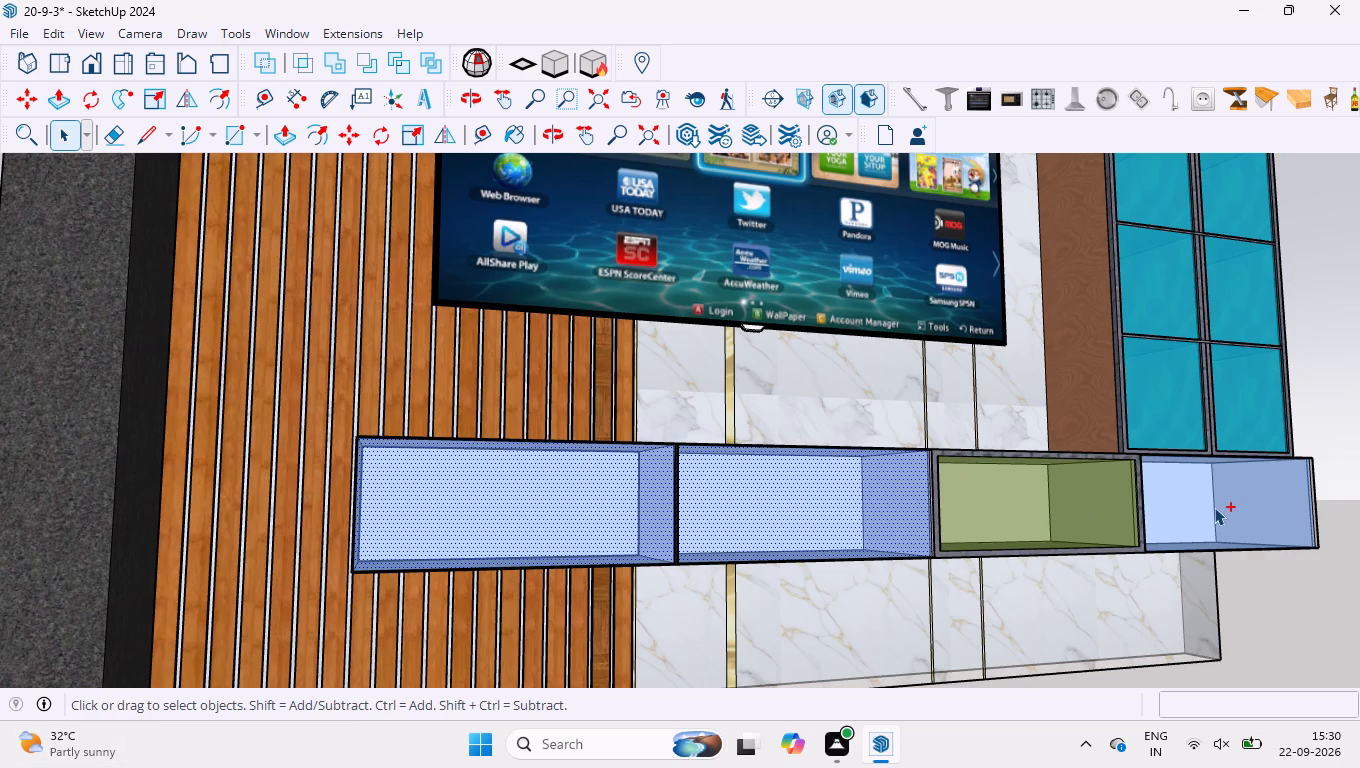
left_click(1214, 507, "ctrl")
left_click(56, 33)
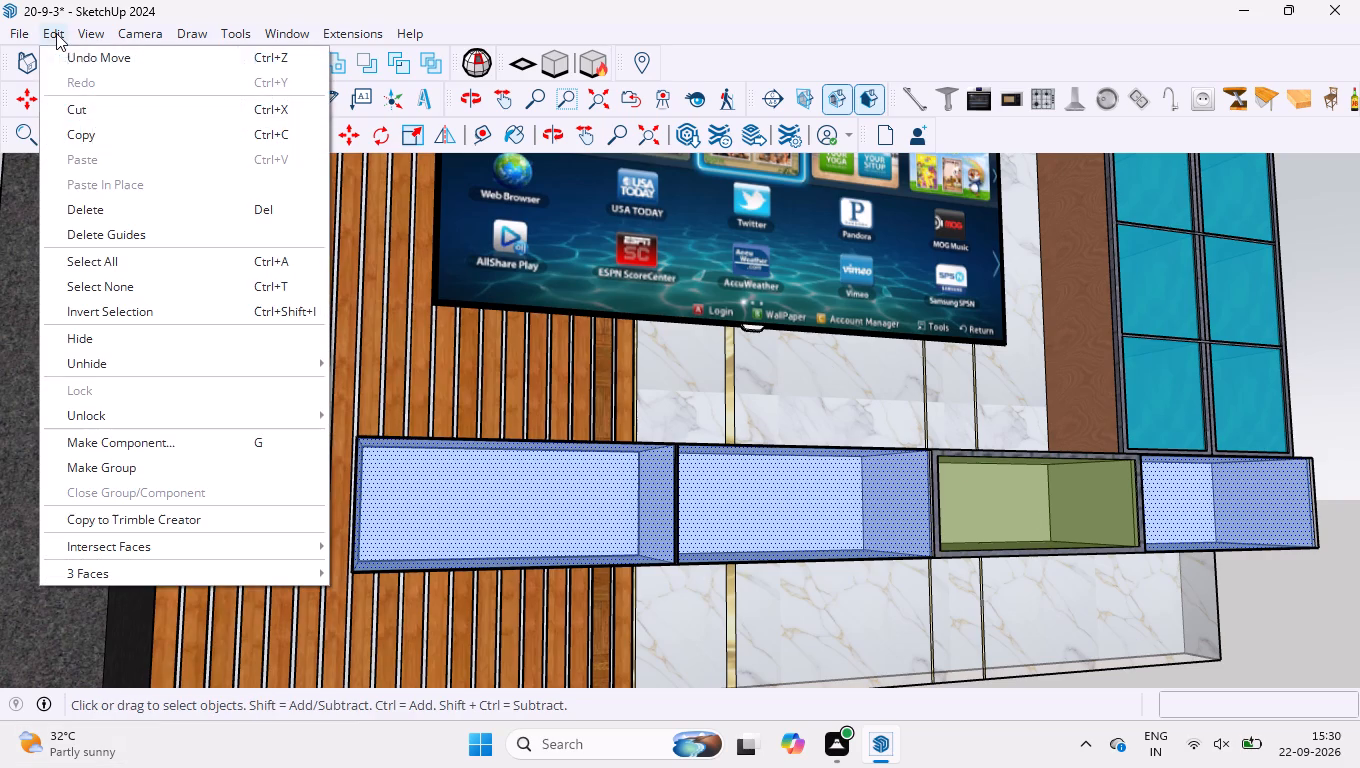
left_click(87, 331)
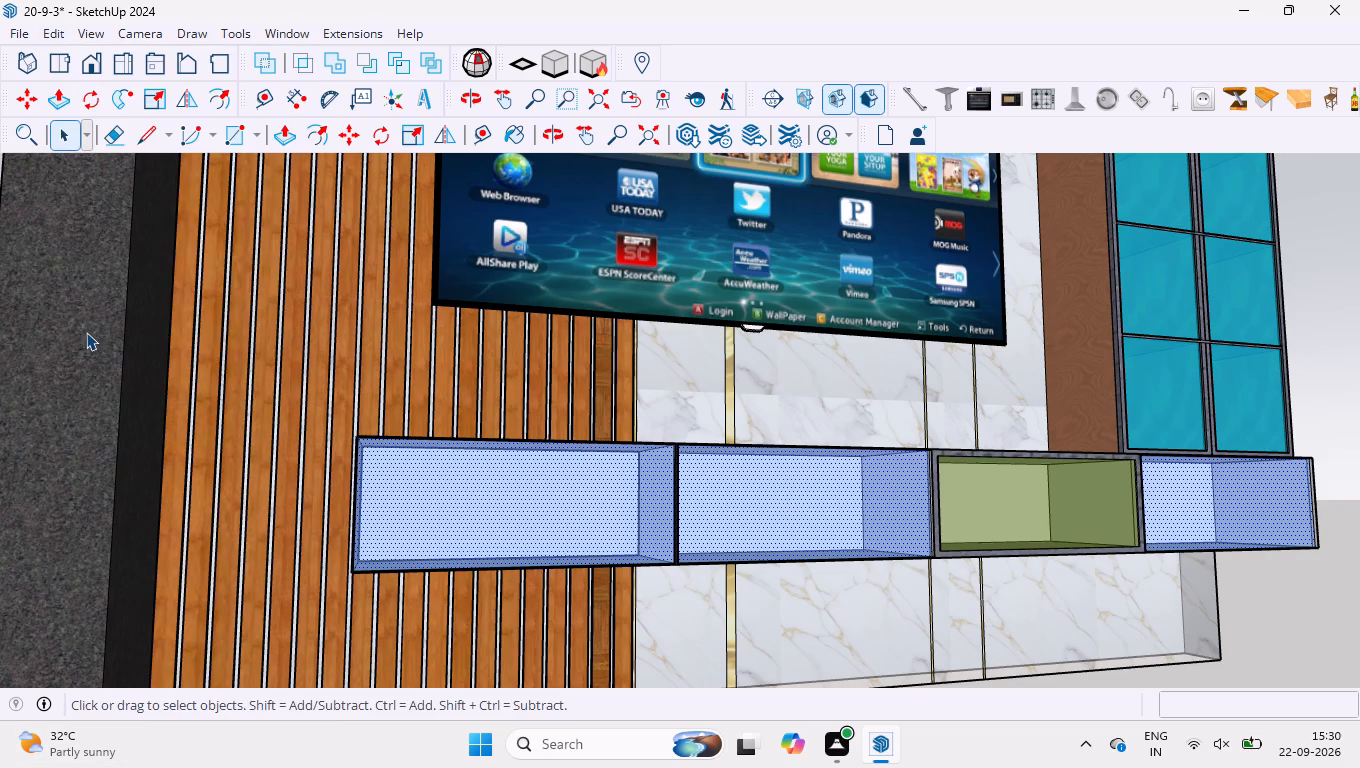
Paint the back, sides, top and bottom inside the second open compartment with dark brown wood sampled from the model.
middle_click_drag(1021, 559, 849, 588)
scroll(569, 539, "up", 7)
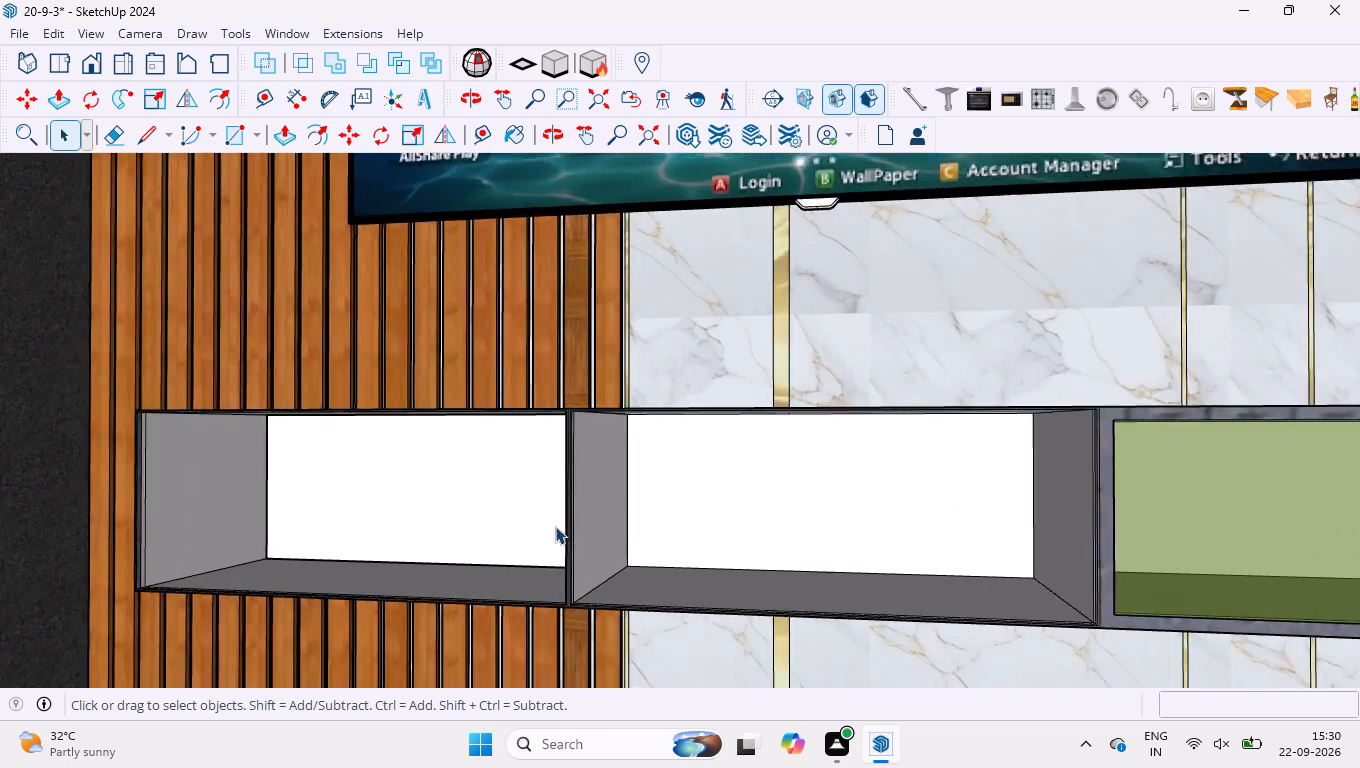
scroll(573, 543, "up", 3)
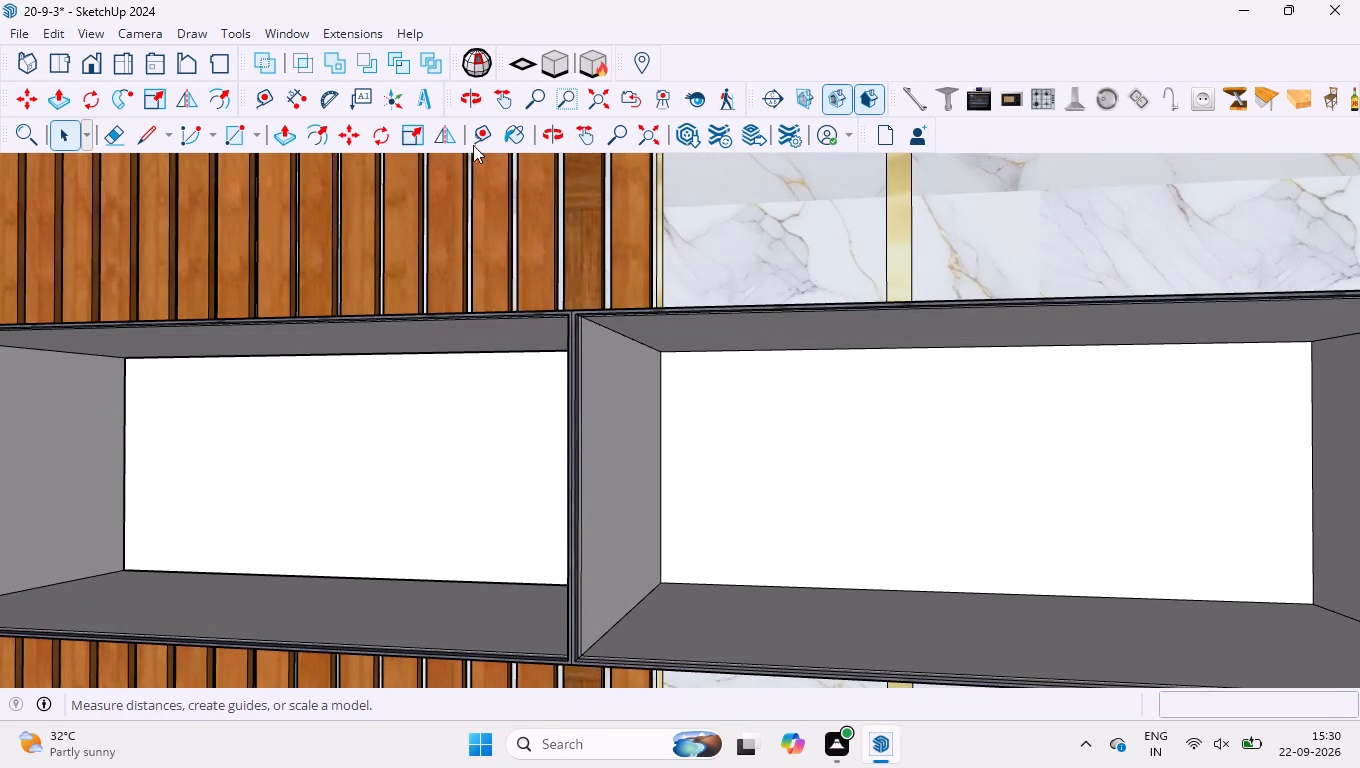
left_click(507, 138)
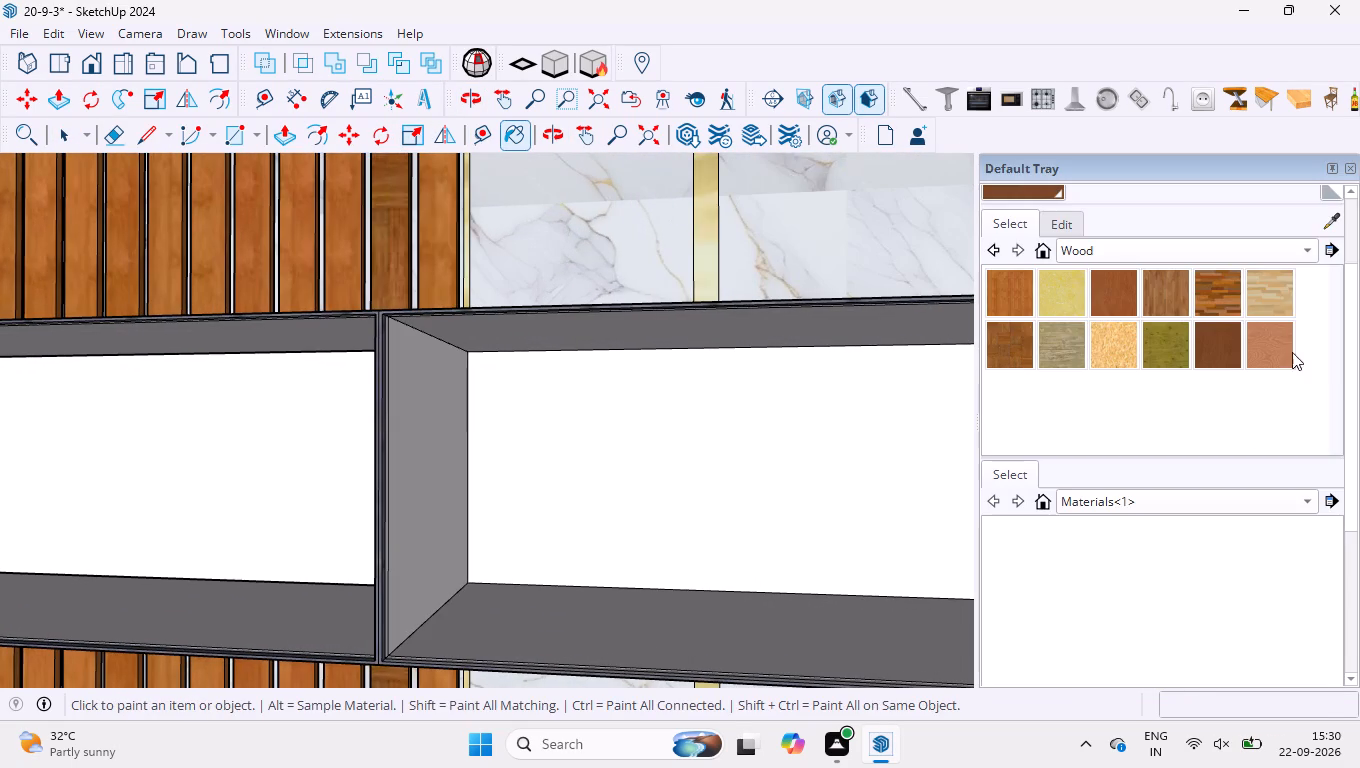
left_click(1336, 217)
middle_click_drag(672, 374, 769, 561)
left_click(469, 338)
middle_click_drag(496, 578, 420, 395)
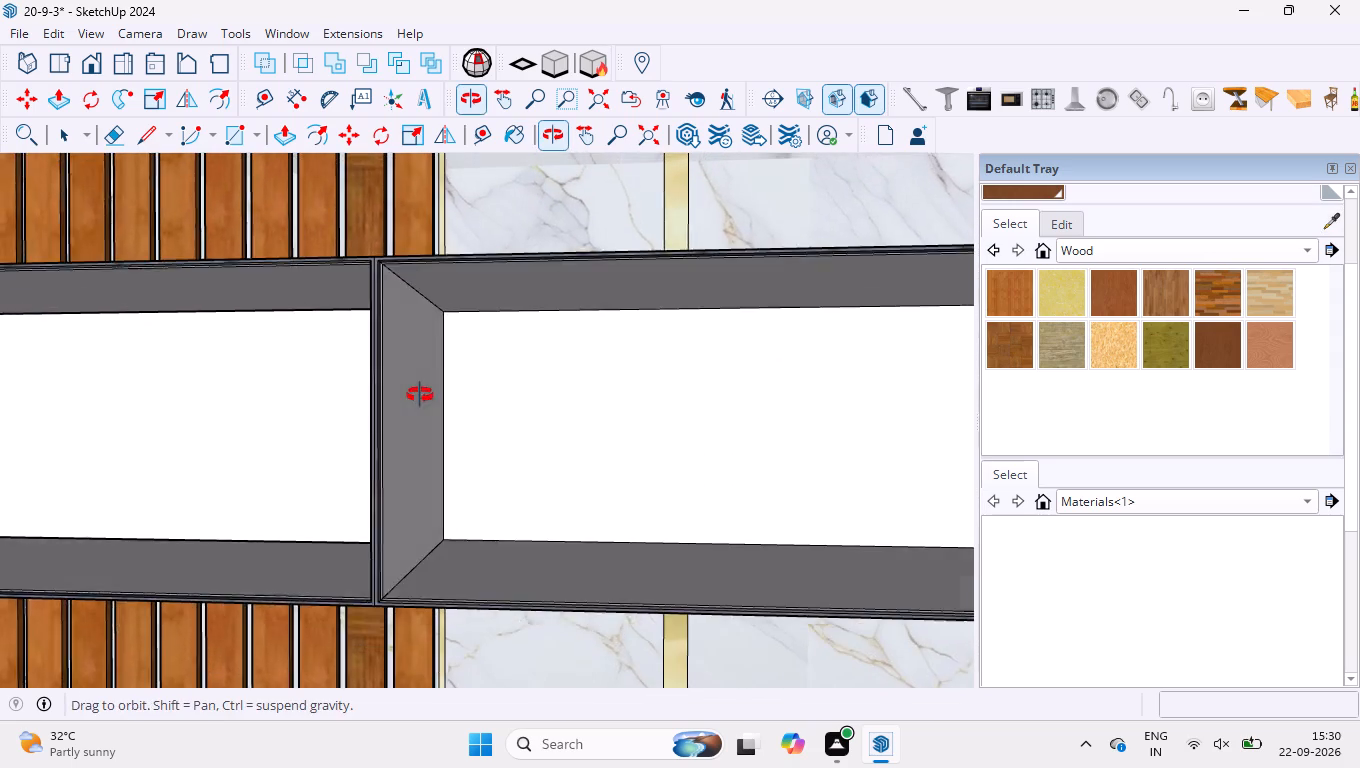
middle_click_drag(420, 395, 428, 398)
left_click(532, 398)
left_click(433, 405)
left_click(480, 303)
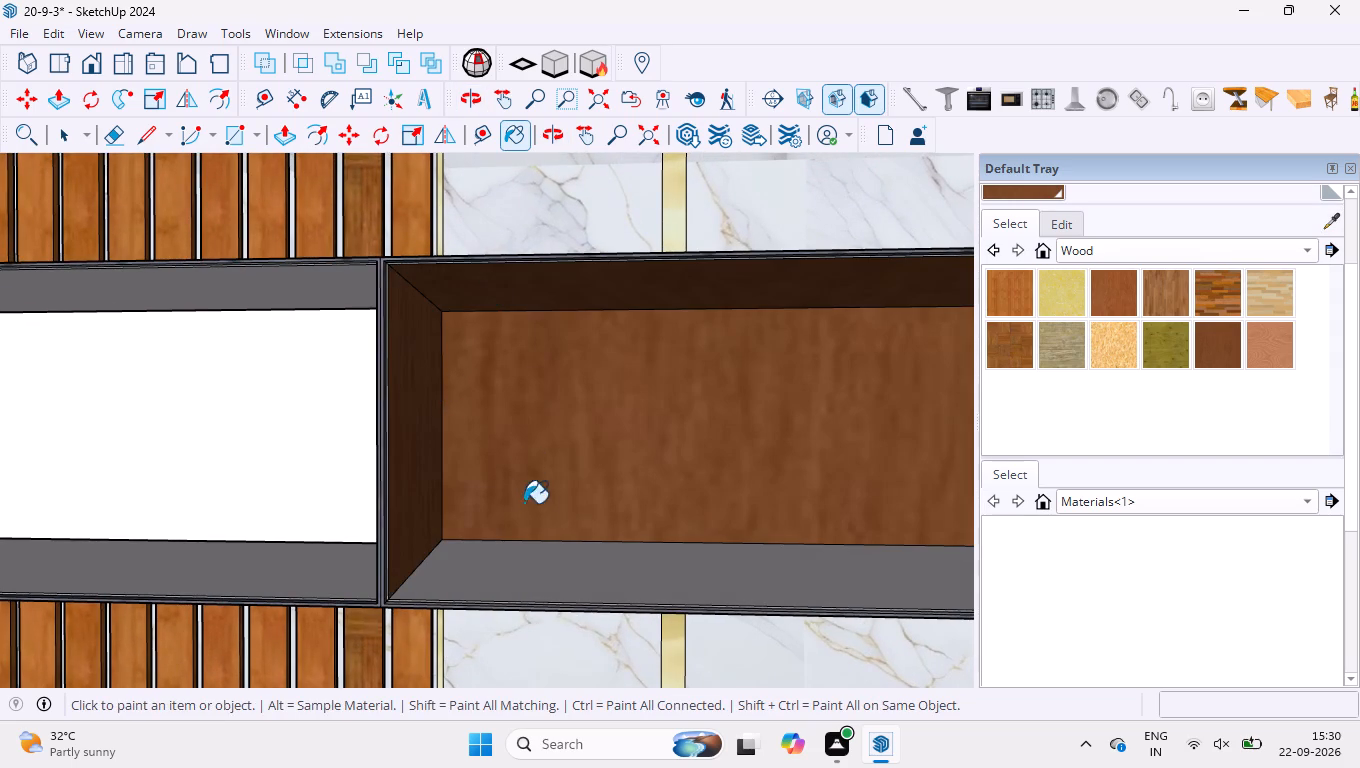
left_click(512, 582)
scroll(320, 430, "down", 7)
middle_click_drag(676, 435, 738, 422)
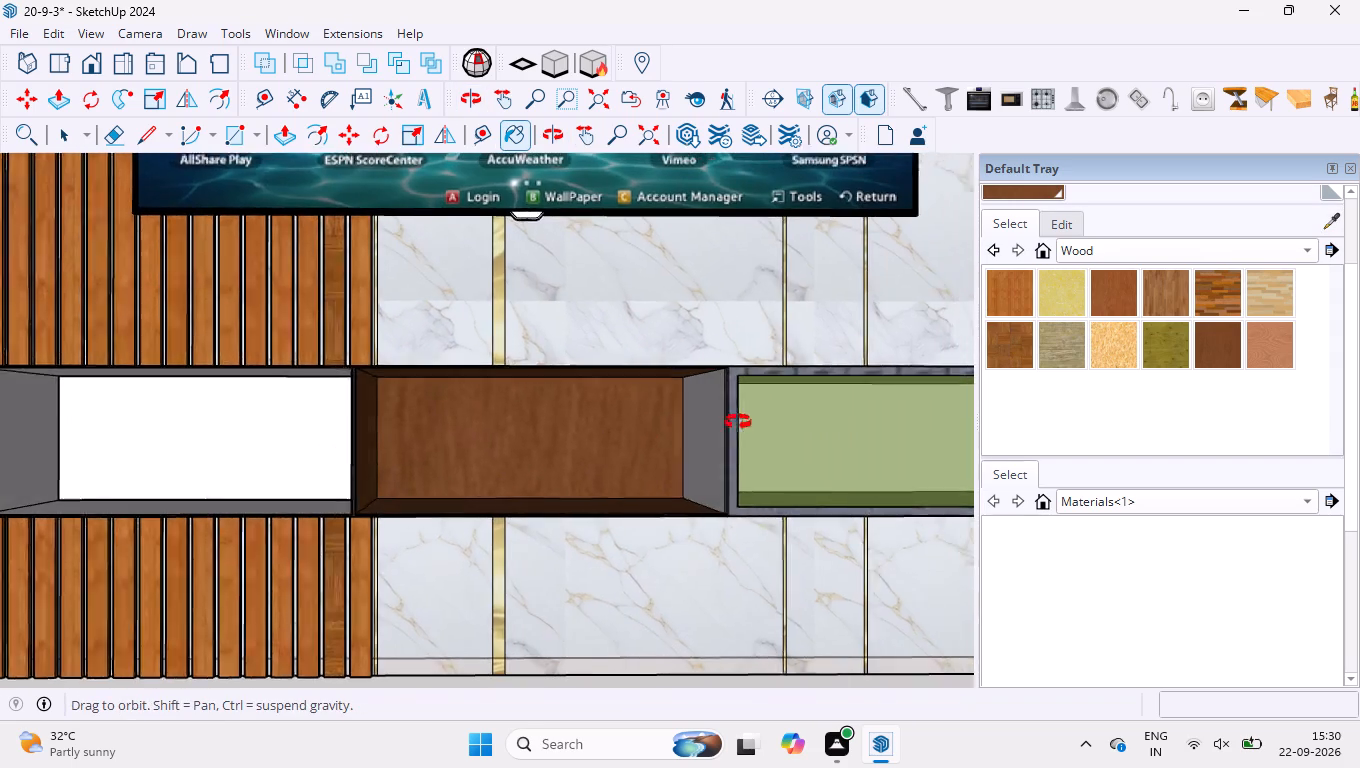
middle_click_drag(738, 422, 776, 418)
left_click(676, 425)
Paint the inner front edge strips around the second compartment's opening with the same dark brown wood.
scroll(708, 416, "up", 9)
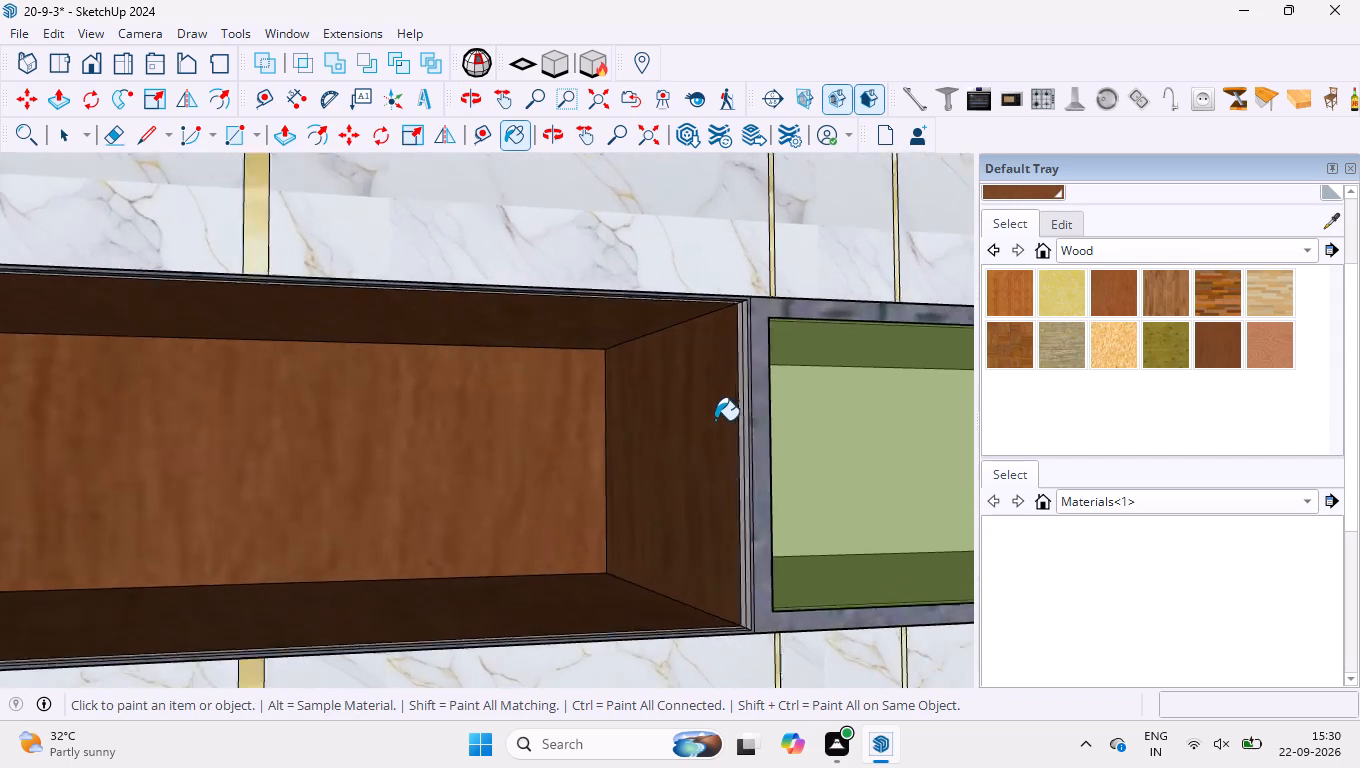
scroll(715, 420, "up", 2)
middle_click_drag(721, 420, 865, 410)
scroll(818, 285, "up", 1)
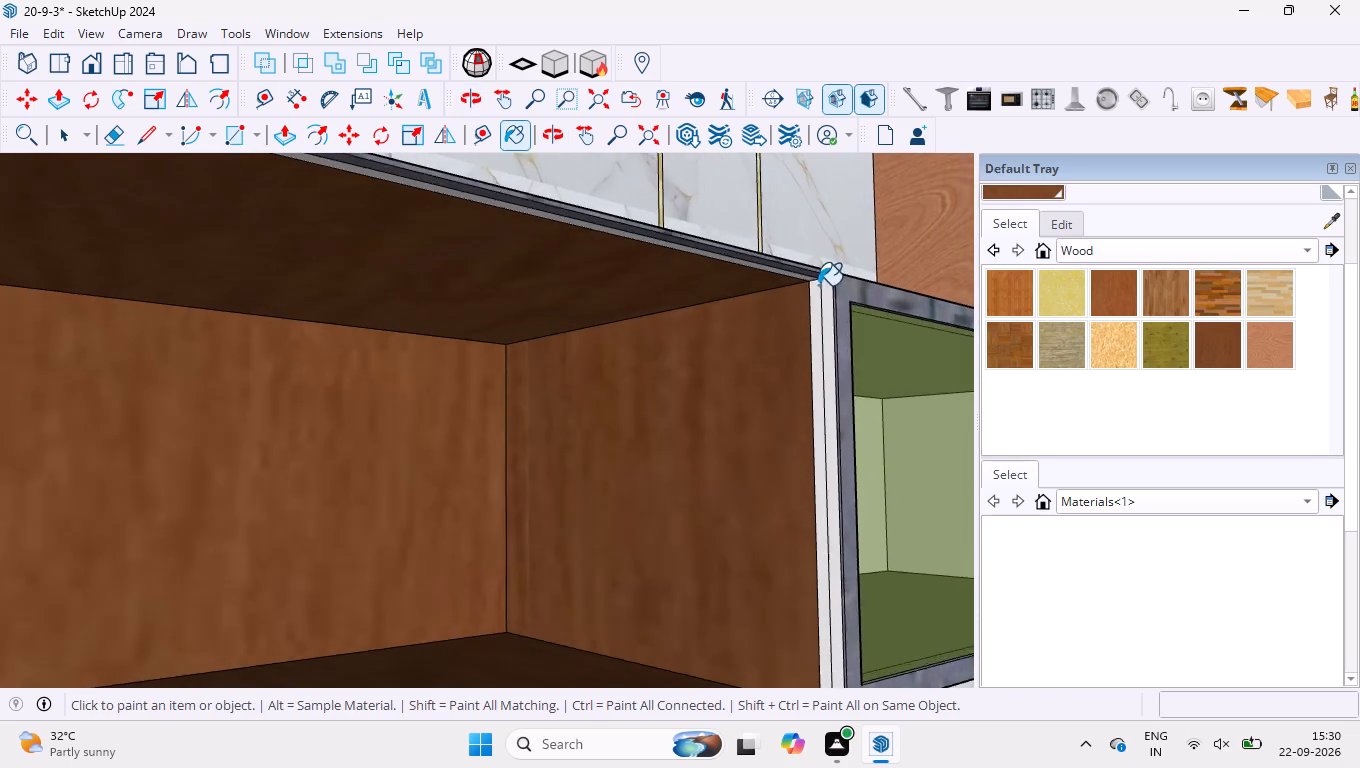
scroll(818, 285, "up", 13)
left_click(821, 323)
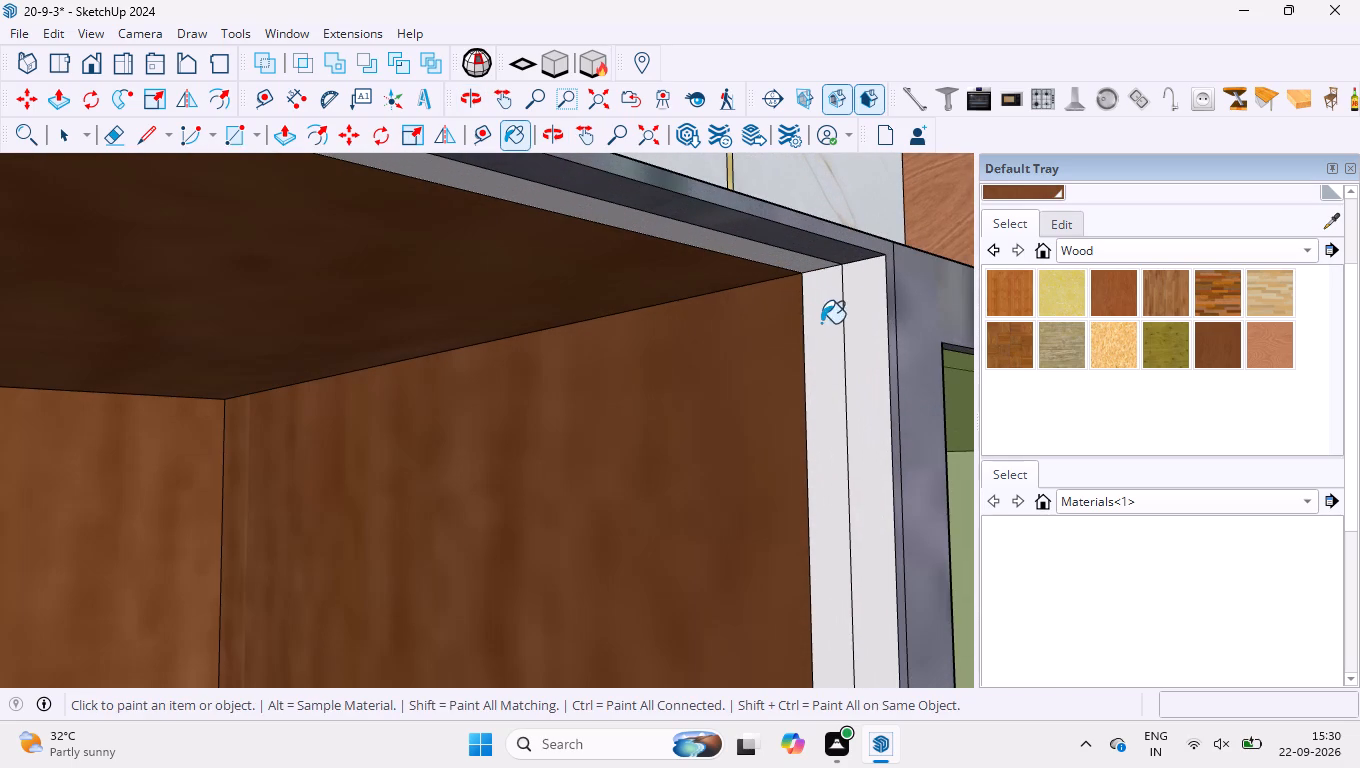
left_click(779, 261)
scroll(765, 263, "down", 16)
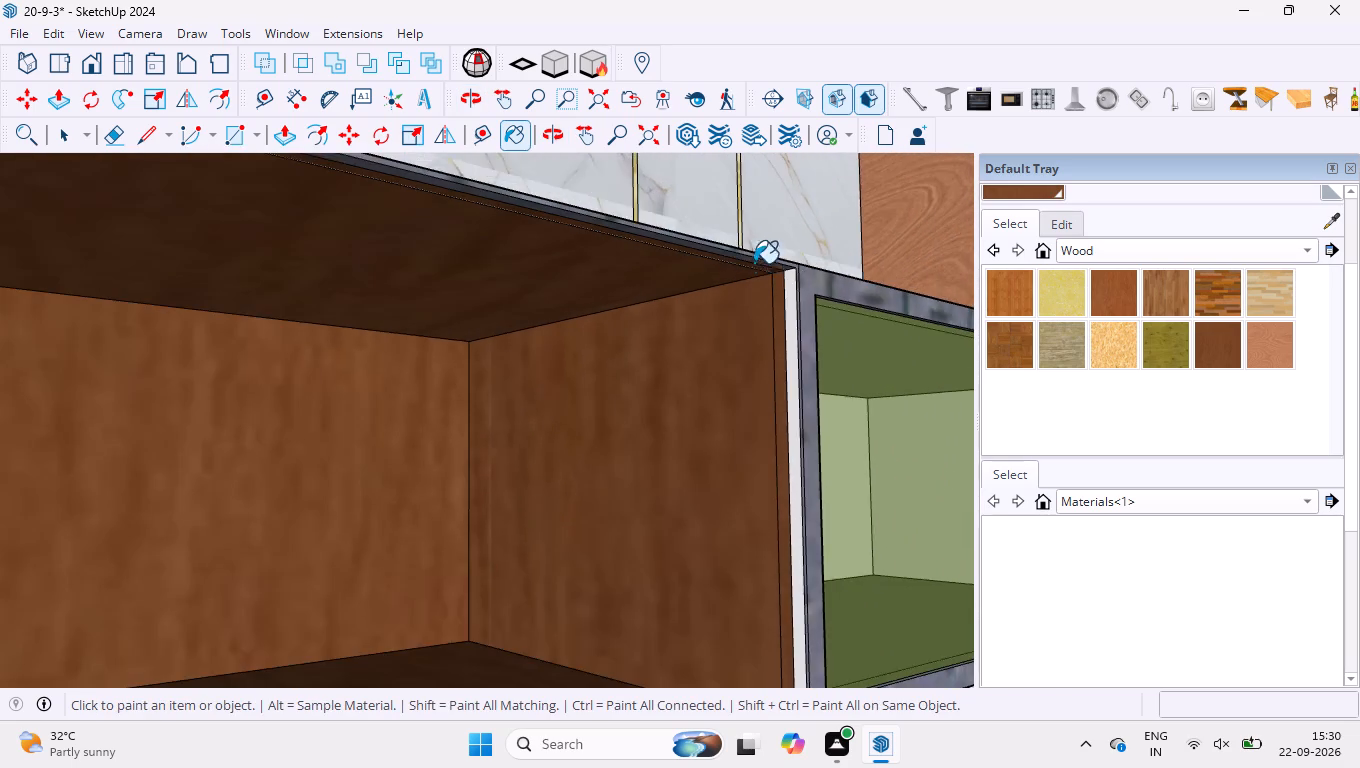
scroll(754, 263, "down", 3)
middle_click_drag(713, 463, 645, 614)
scroll(584, 466, "up", 1)
scroll(567, 496, "down", 5)
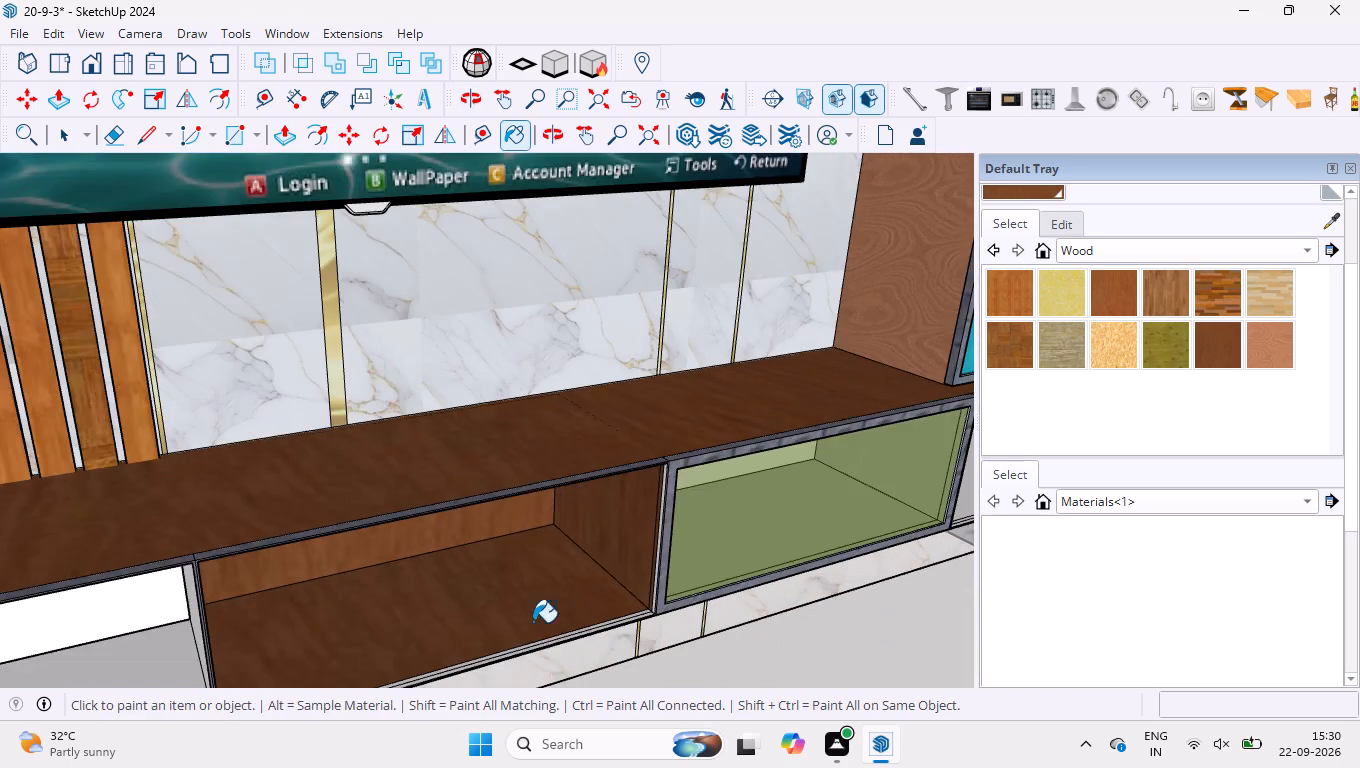
scroll(532, 663, "up", 11)
left_click(569, 601)
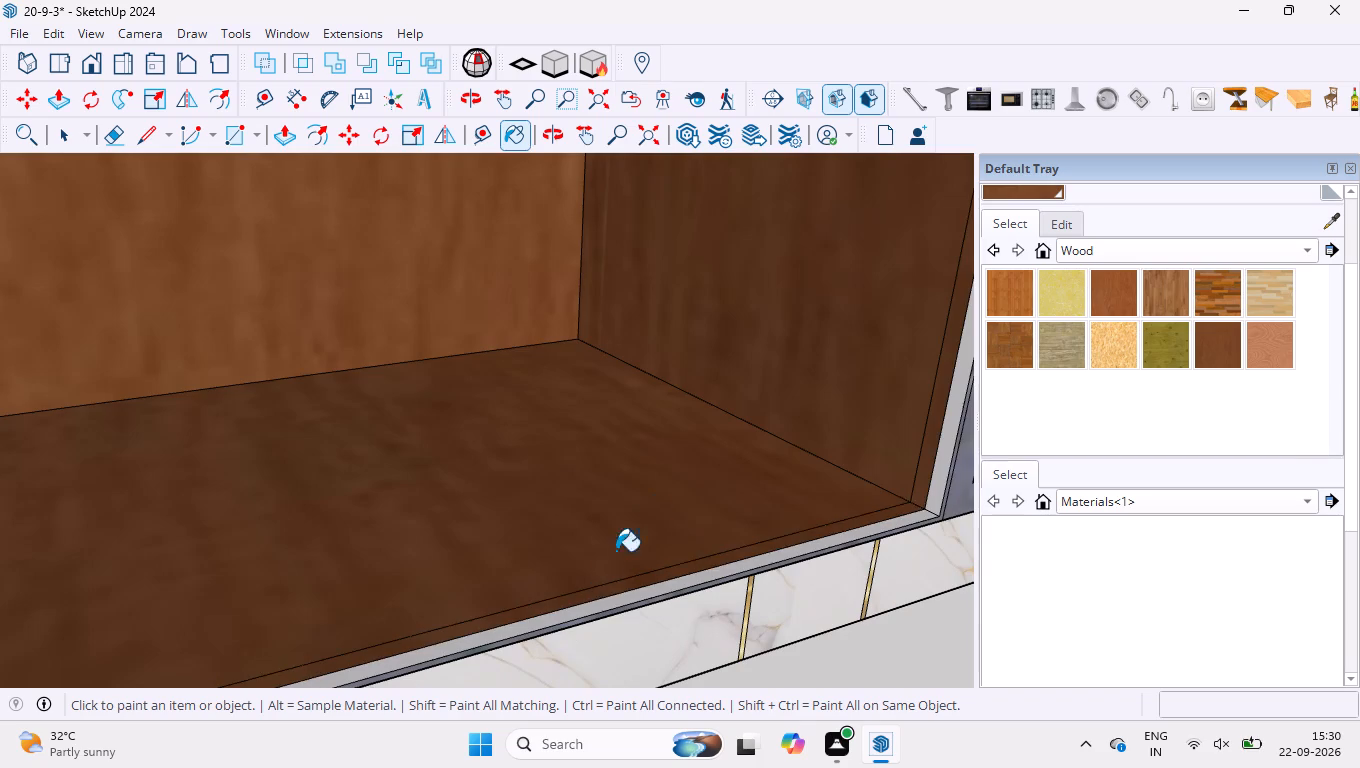
scroll(643, 518, "down", 9)
middle_click_drag(643, 548, 326, 598)
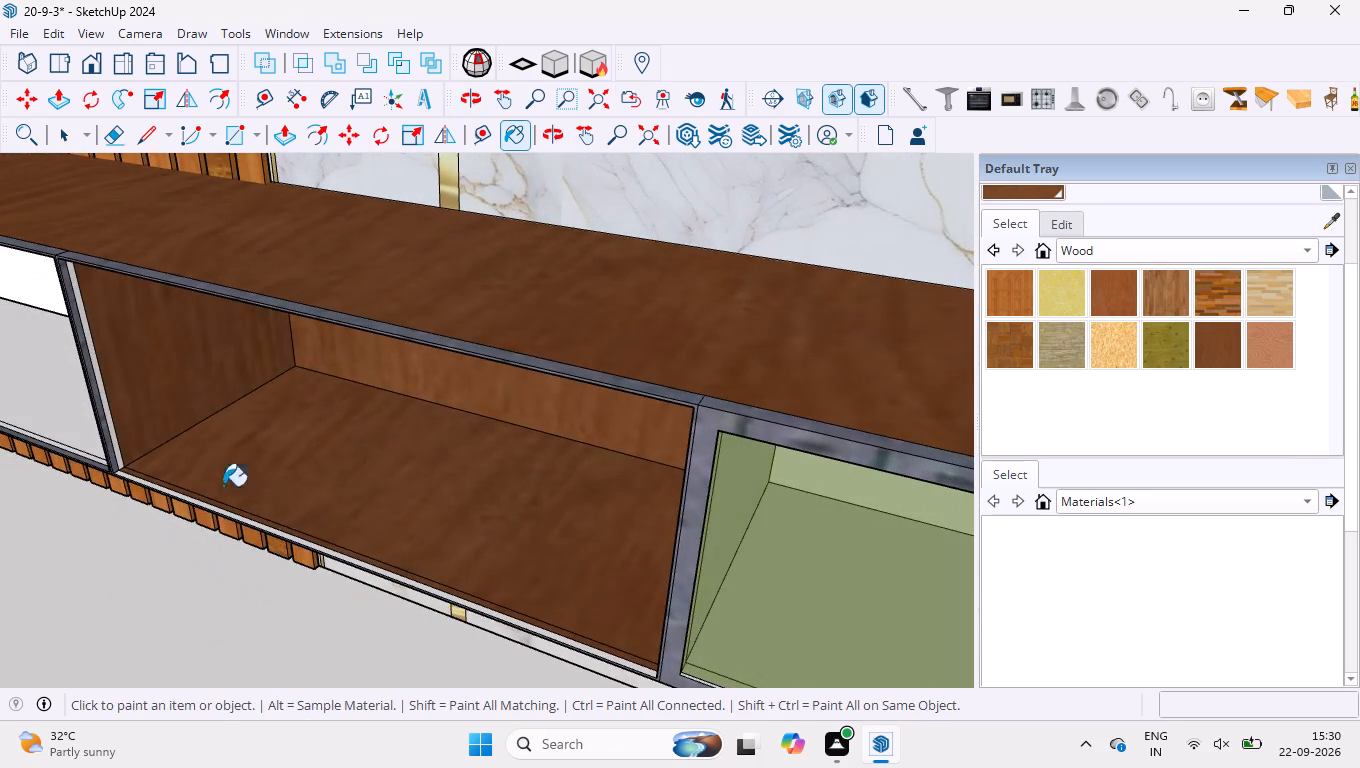
scroll(89, 398, "up", 10)
left_click(136, 457)
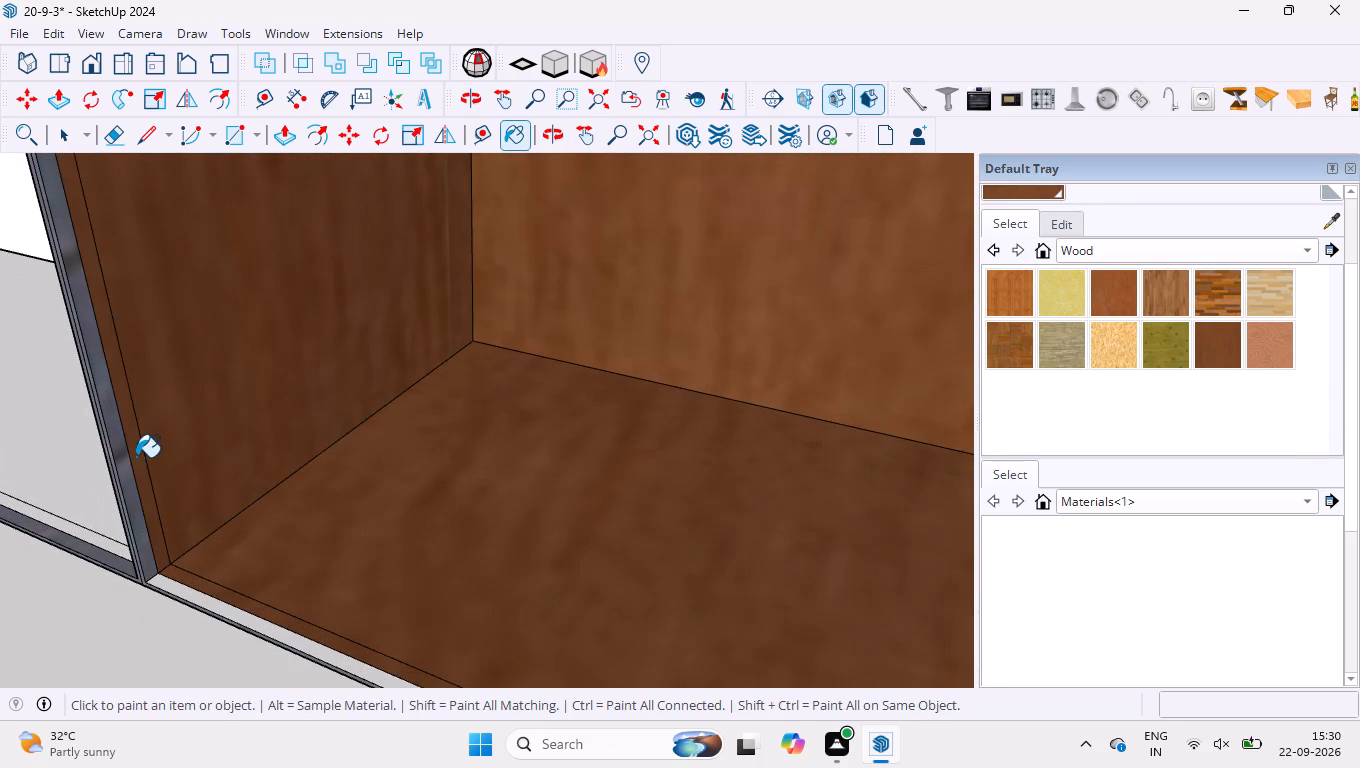
Paint all inside faces of the end compartment in front of the wood slats with the dark brown wood.
scroll(162, 470, "down", 10)
middle_click_drag(199, 492, 379, 481)
scroll(92, 515, "down", 18)
scroll(217, 566, "up", 8)
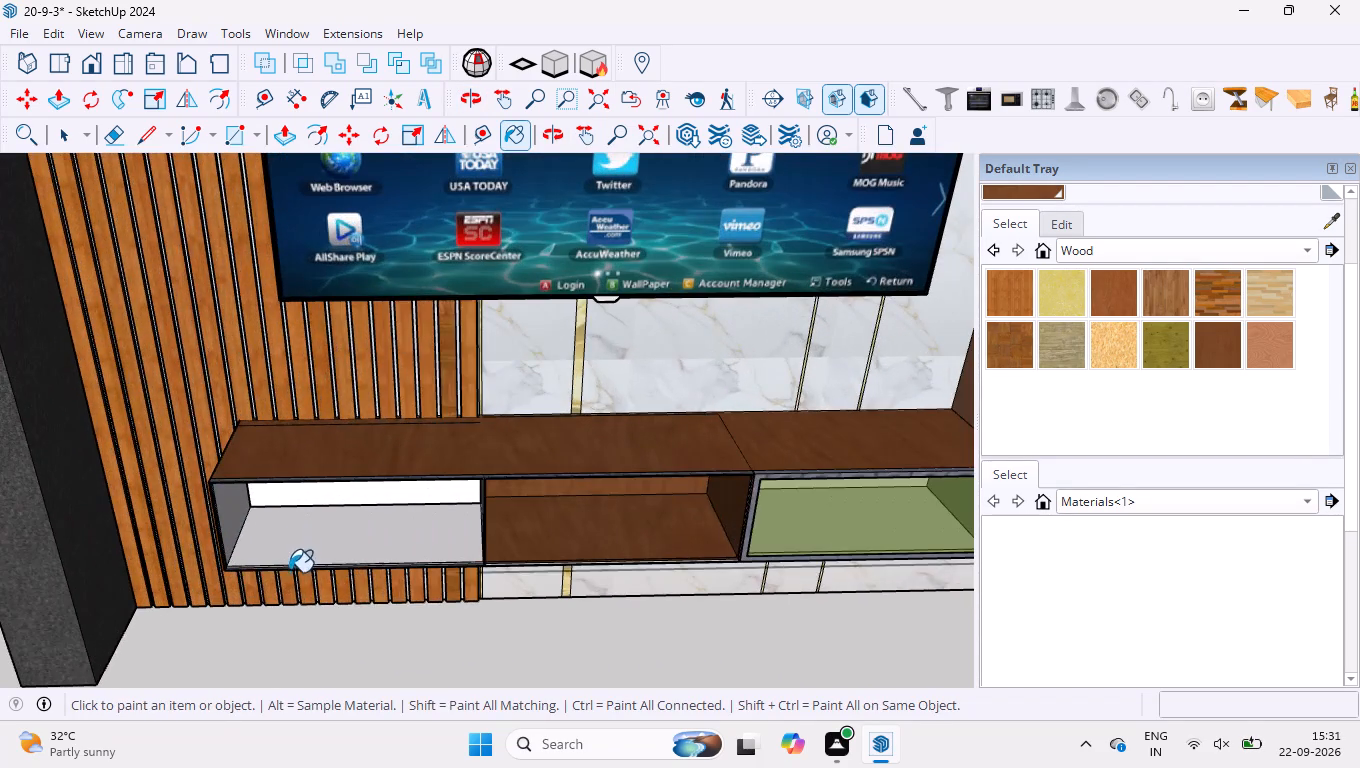
middle_click_drag(289, 571, 154, 412)
scroll(275, 479, "up", 10)
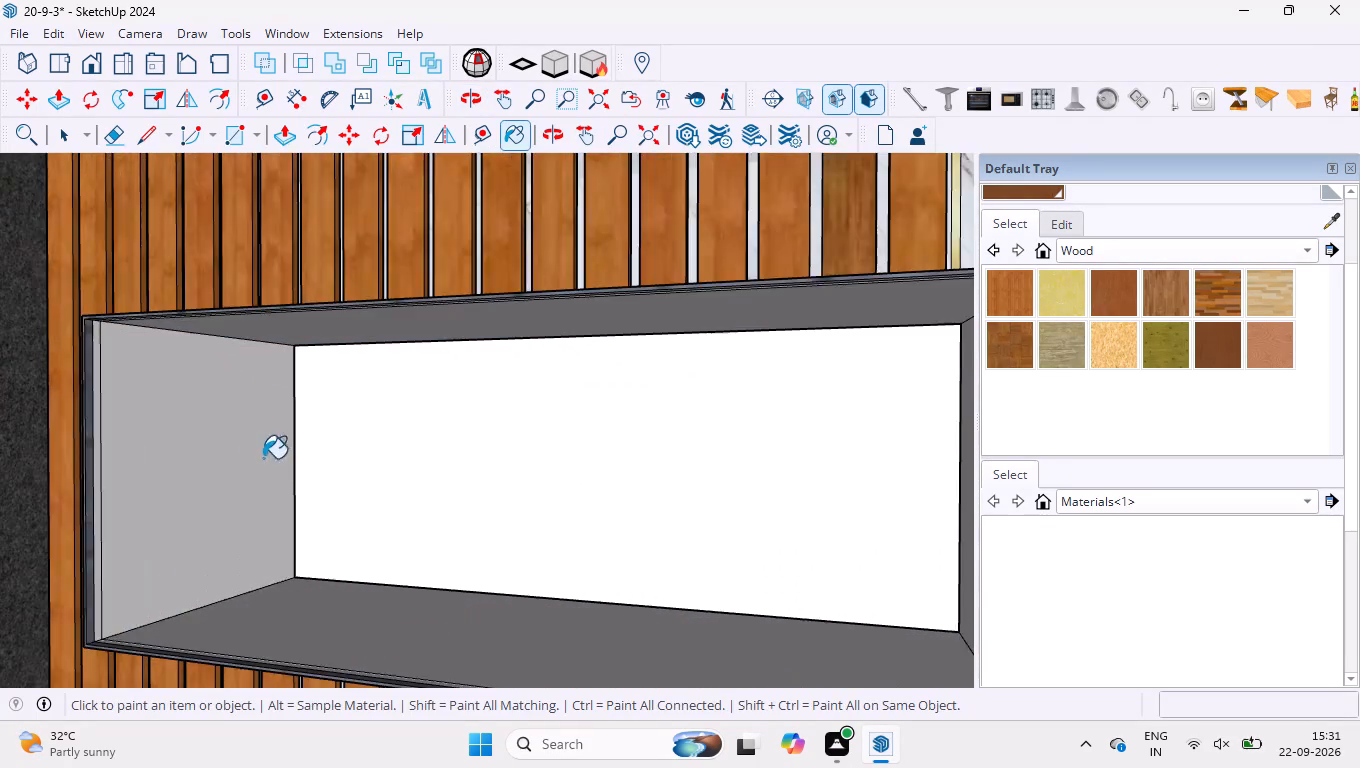
scroll(260, 476, "up", 4)
left_click(251, 478)
left_click(353, 213)
left_click(436, 384)
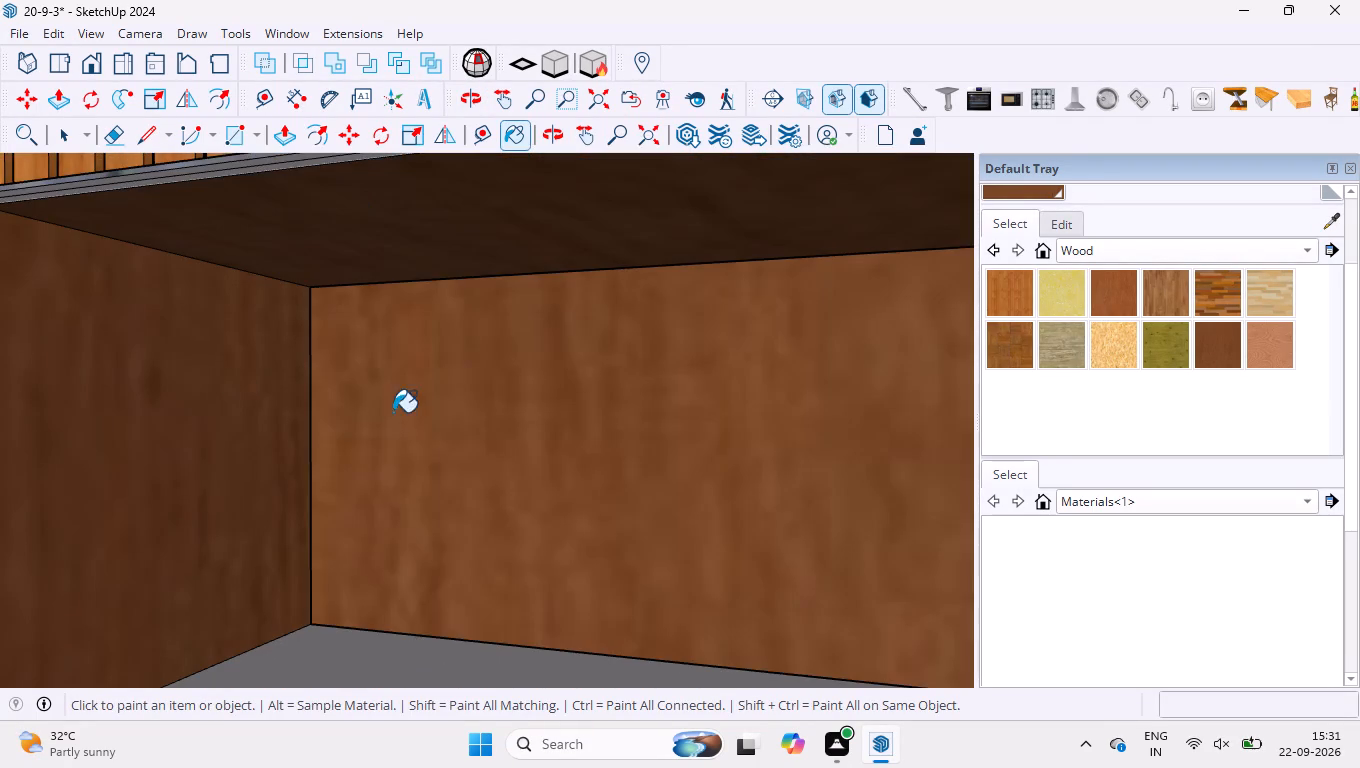
scroll(396, 422, "down", 4)
left_click(378, 601)
scroll(257, 516, "down", 5)
middle_click_drag(270, 537, 588, 606)
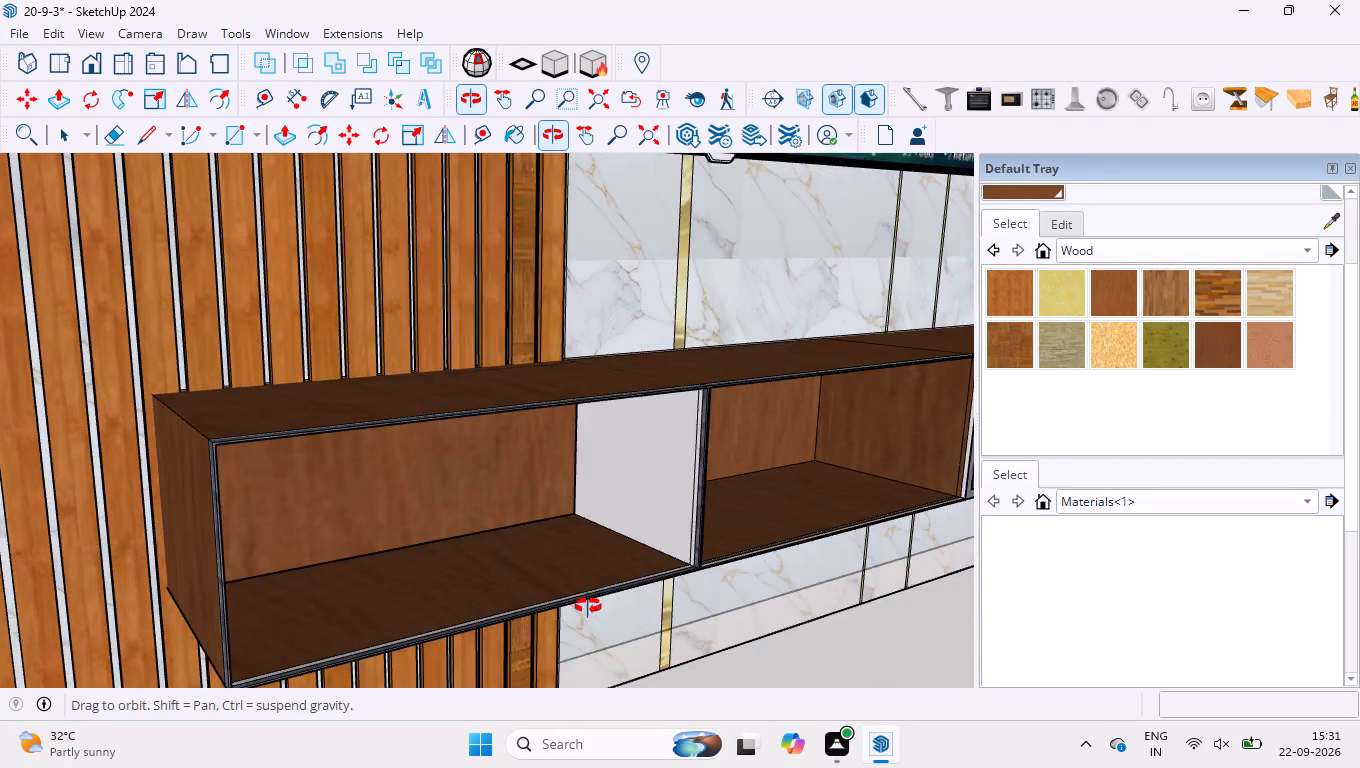
middle_click_drag(588, 606, 590, 605)
left_click(646, 482)
Paint all inside faces of the open compartment beneath the tall glass cabinet with the dark brown wood.
scroll(672, 548, "up", 4)
scroll(479, 453, "down", 9)
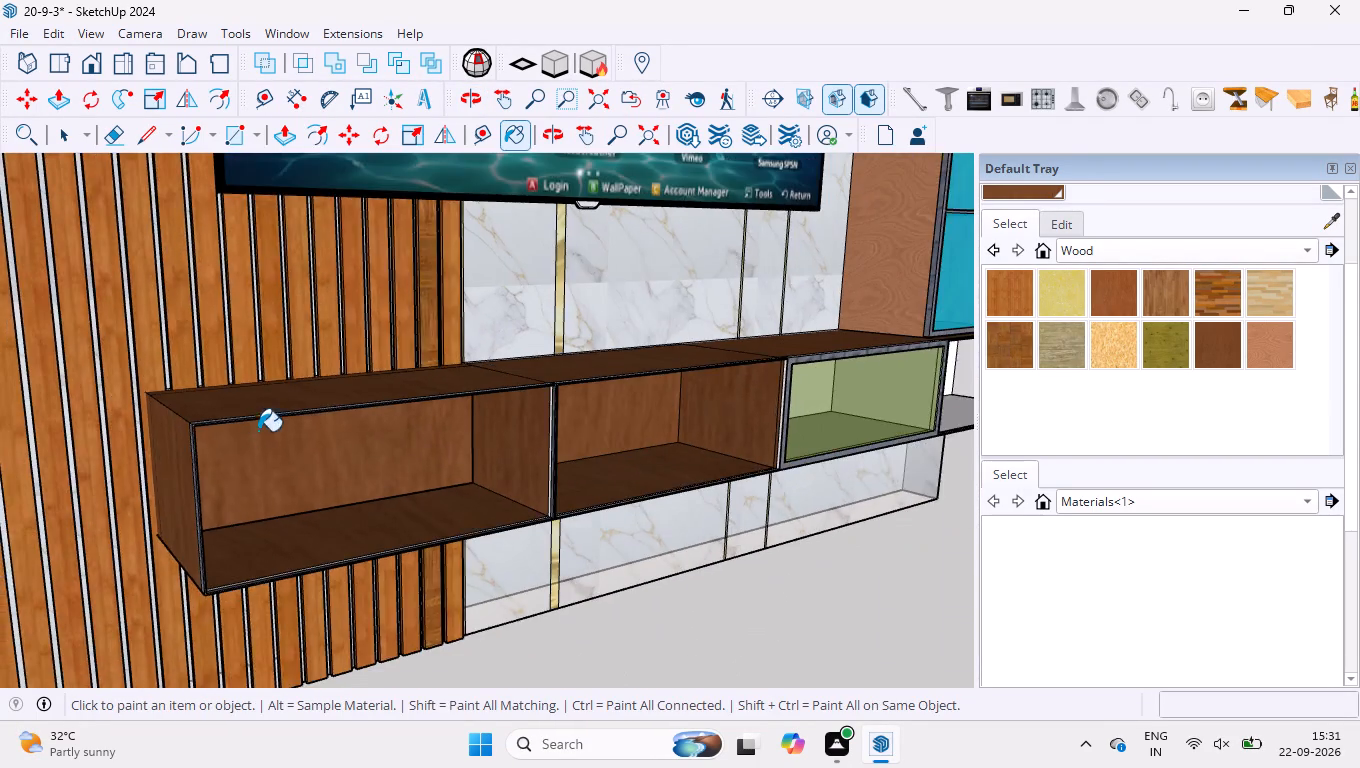
scroll(919, 383, "up", 14)
left_click(930, 391)
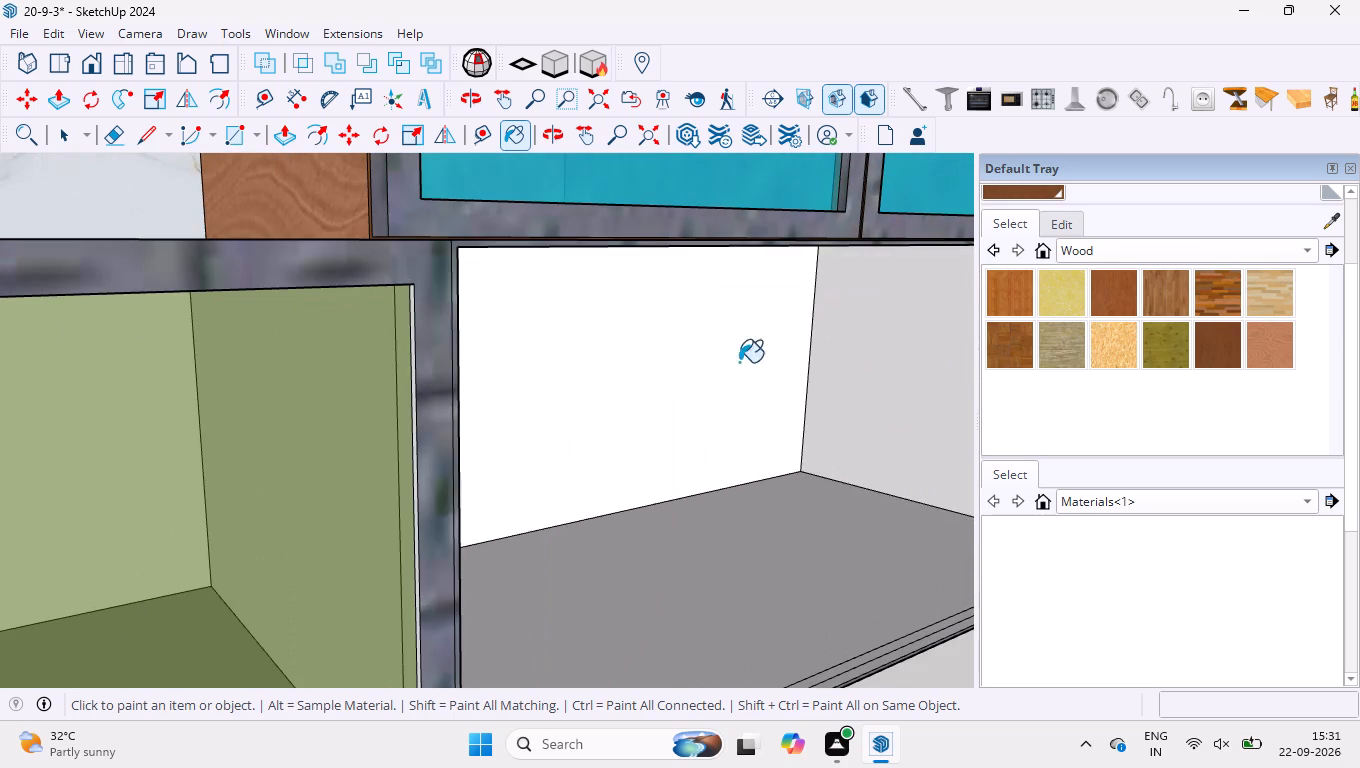
left_click(728, 357)
left_click(718, 556)
scroll(695, 542, "down", 5)
middle_click_drag(686, 531, 279, 581)
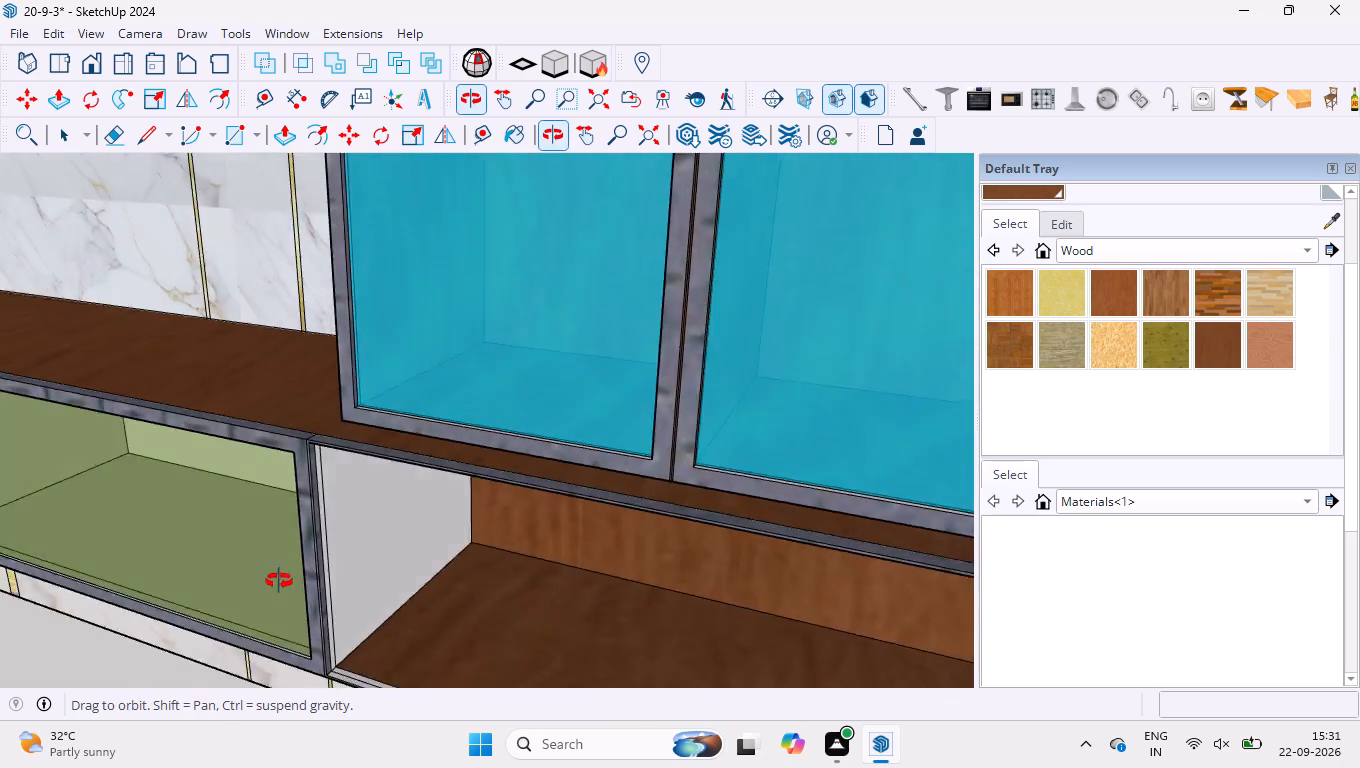
middle_click_drag(279, 581, 203, 549)
left_click(349, 524)
scroll(291, 529, "up", 9)
middle_click_drag(331, 545, 409, 460)
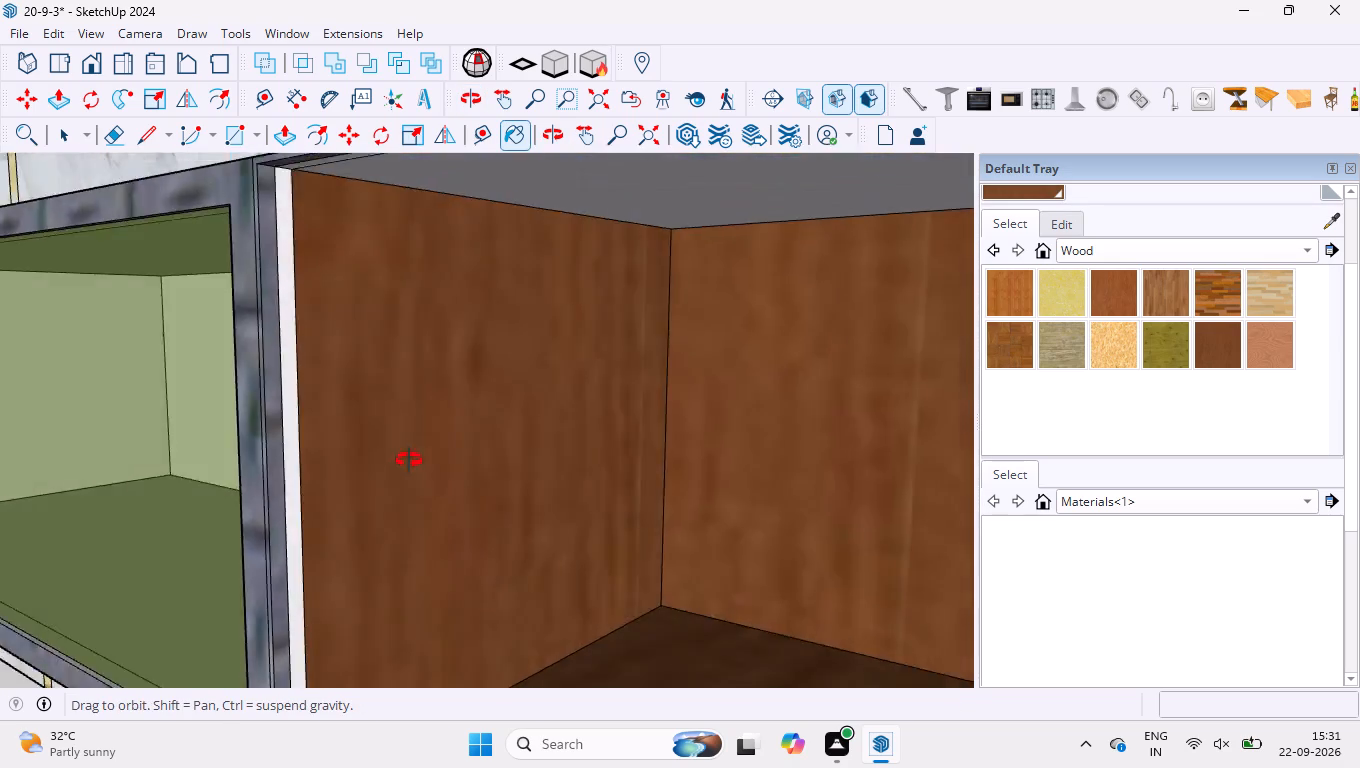
middle_click_drag(409, 460, 487, 288)
left_click(612, 255)
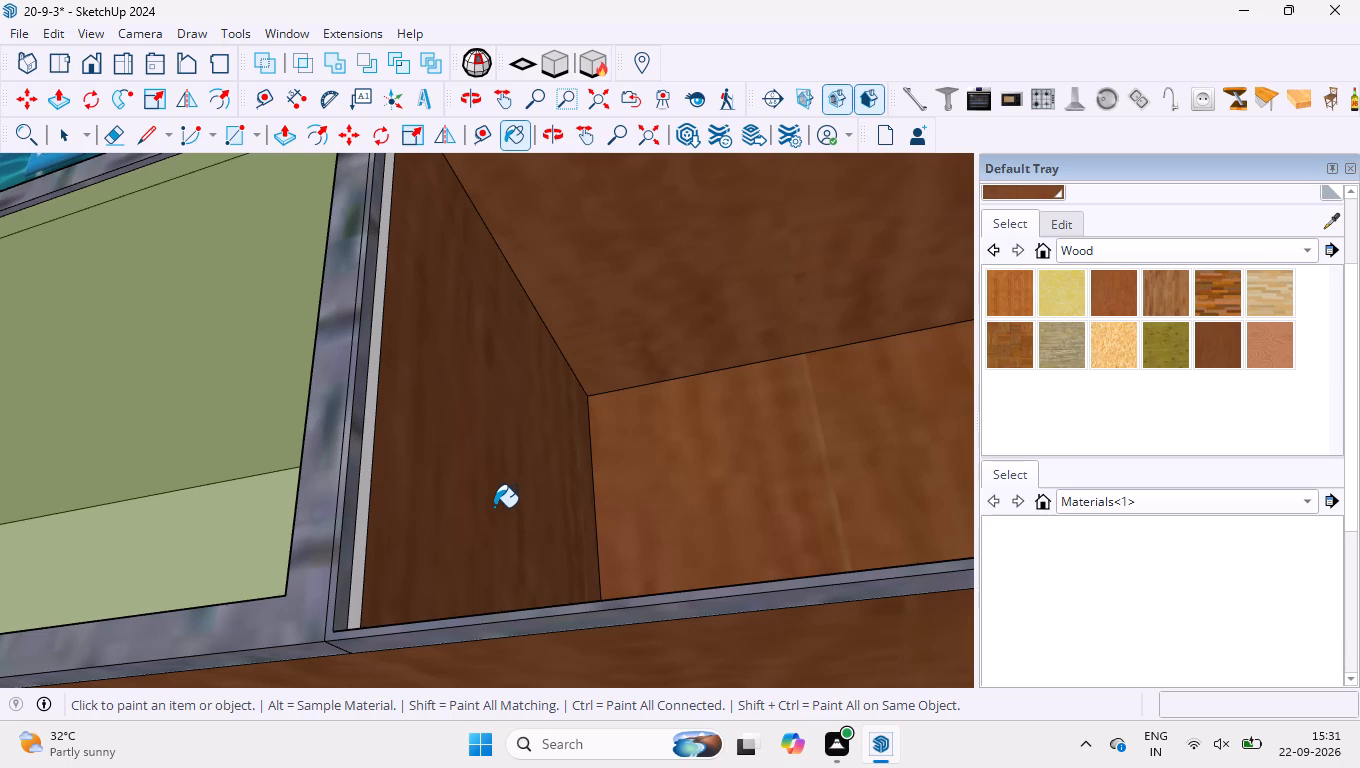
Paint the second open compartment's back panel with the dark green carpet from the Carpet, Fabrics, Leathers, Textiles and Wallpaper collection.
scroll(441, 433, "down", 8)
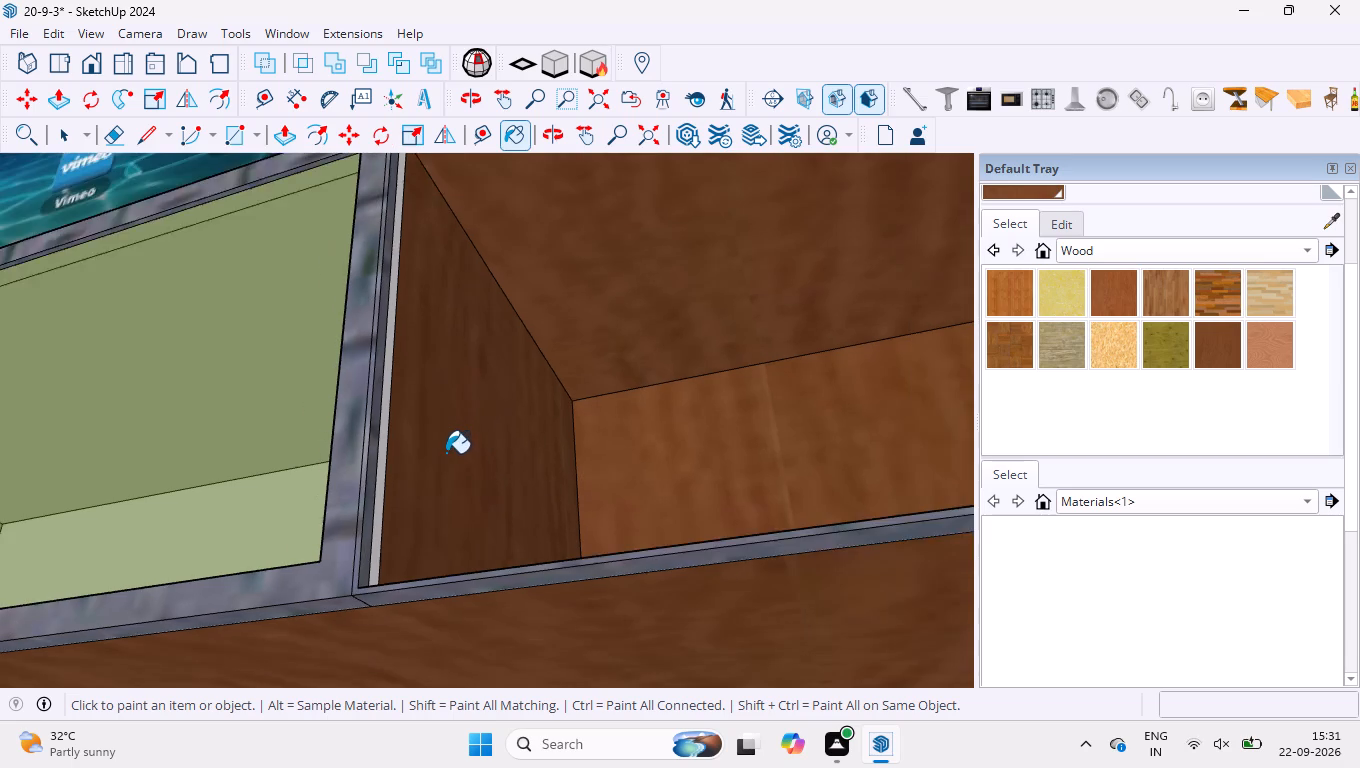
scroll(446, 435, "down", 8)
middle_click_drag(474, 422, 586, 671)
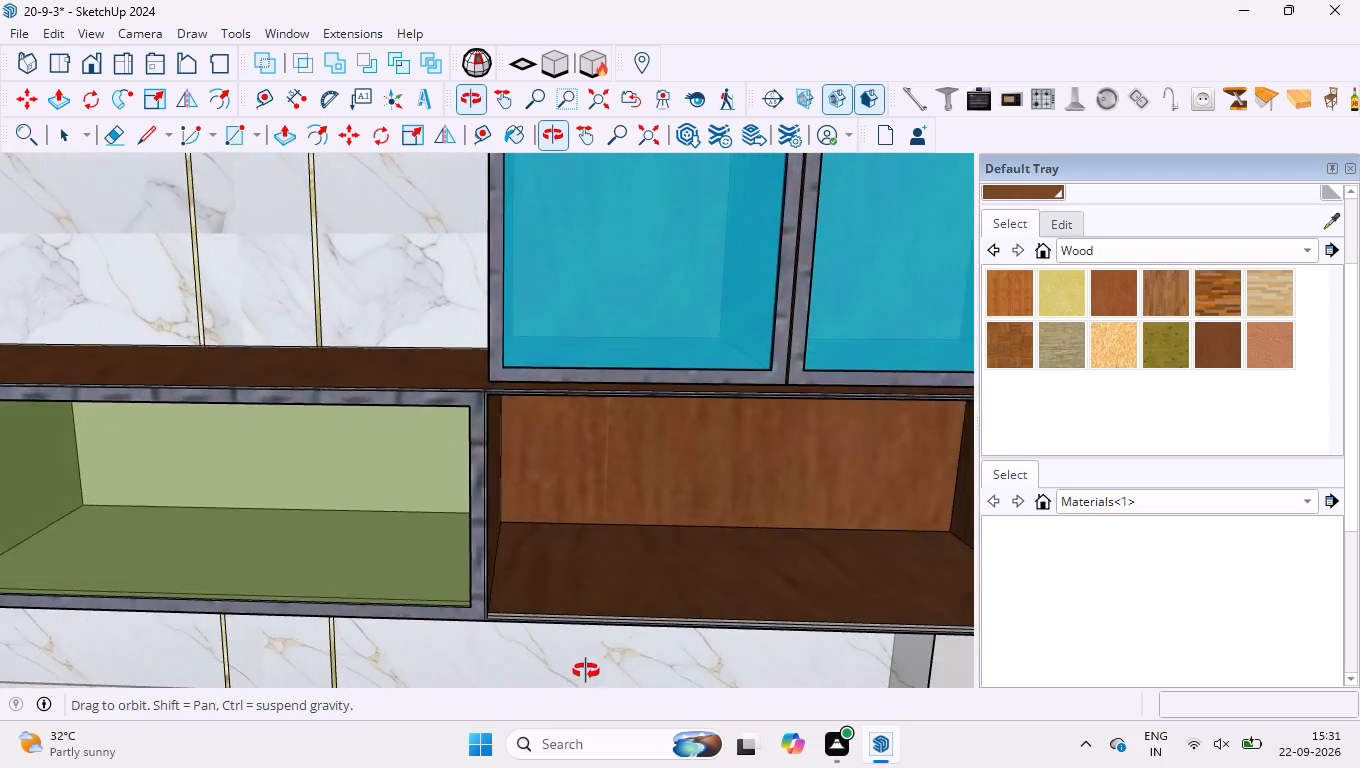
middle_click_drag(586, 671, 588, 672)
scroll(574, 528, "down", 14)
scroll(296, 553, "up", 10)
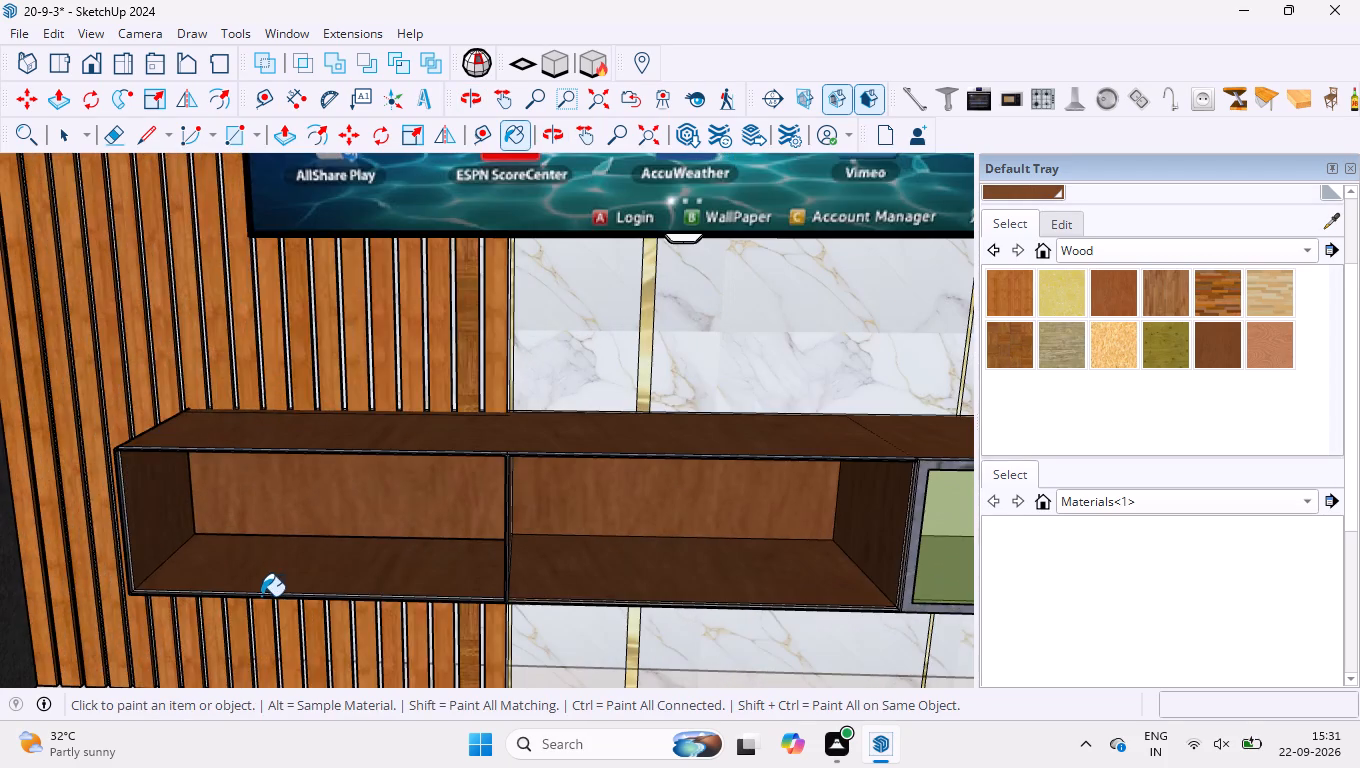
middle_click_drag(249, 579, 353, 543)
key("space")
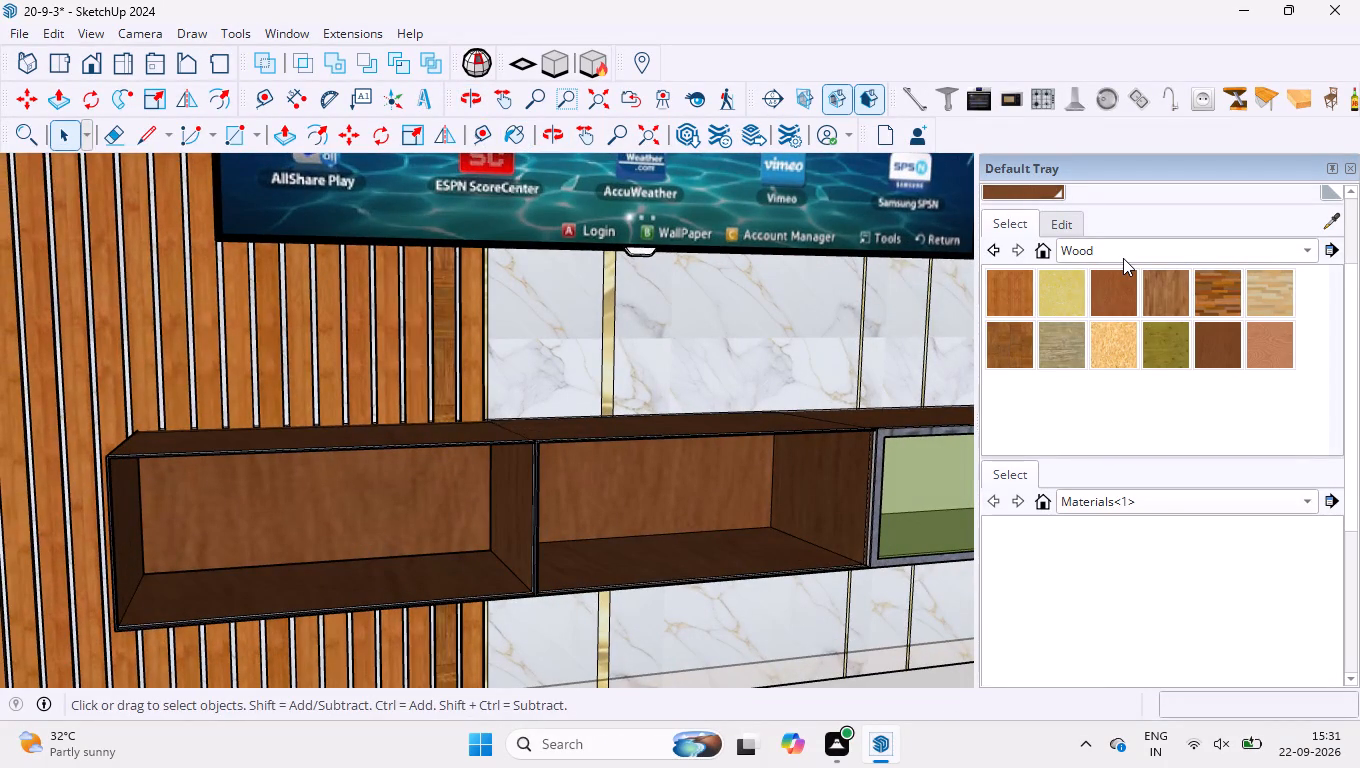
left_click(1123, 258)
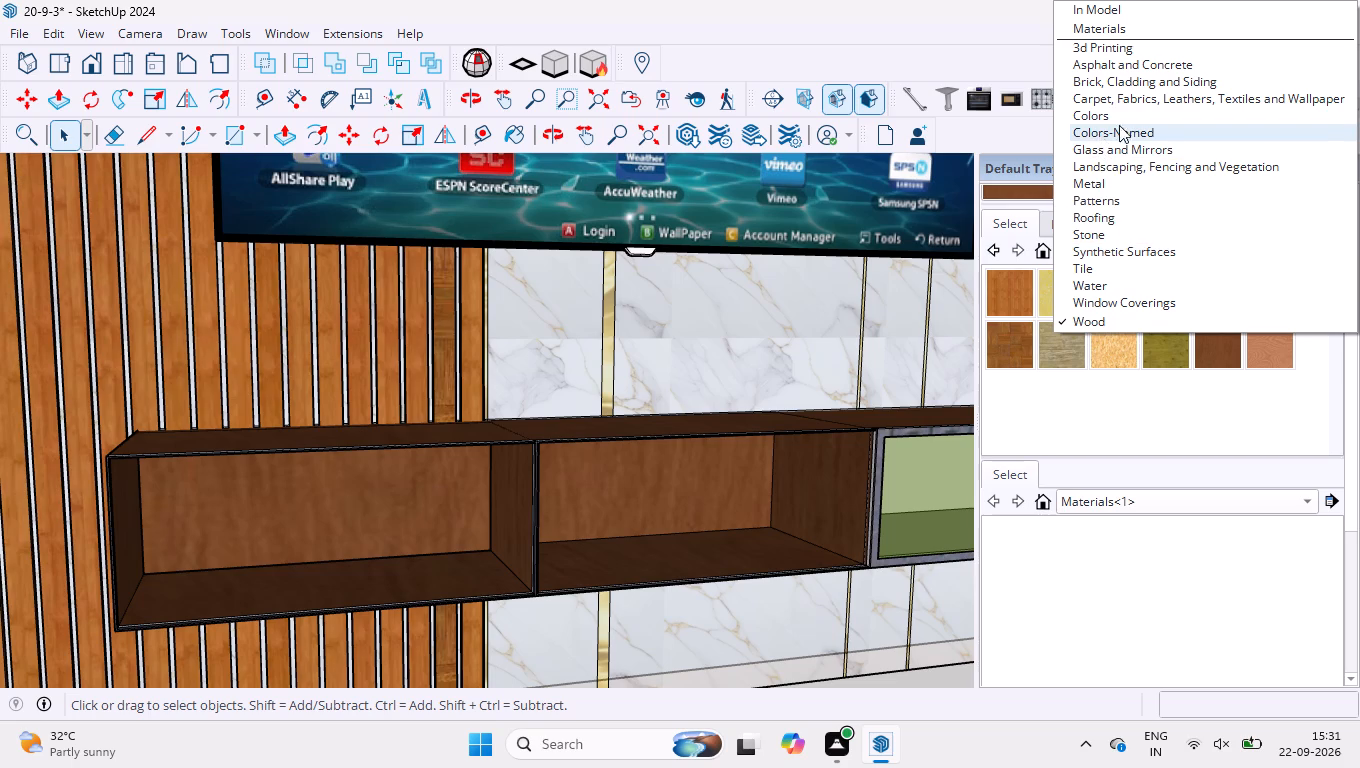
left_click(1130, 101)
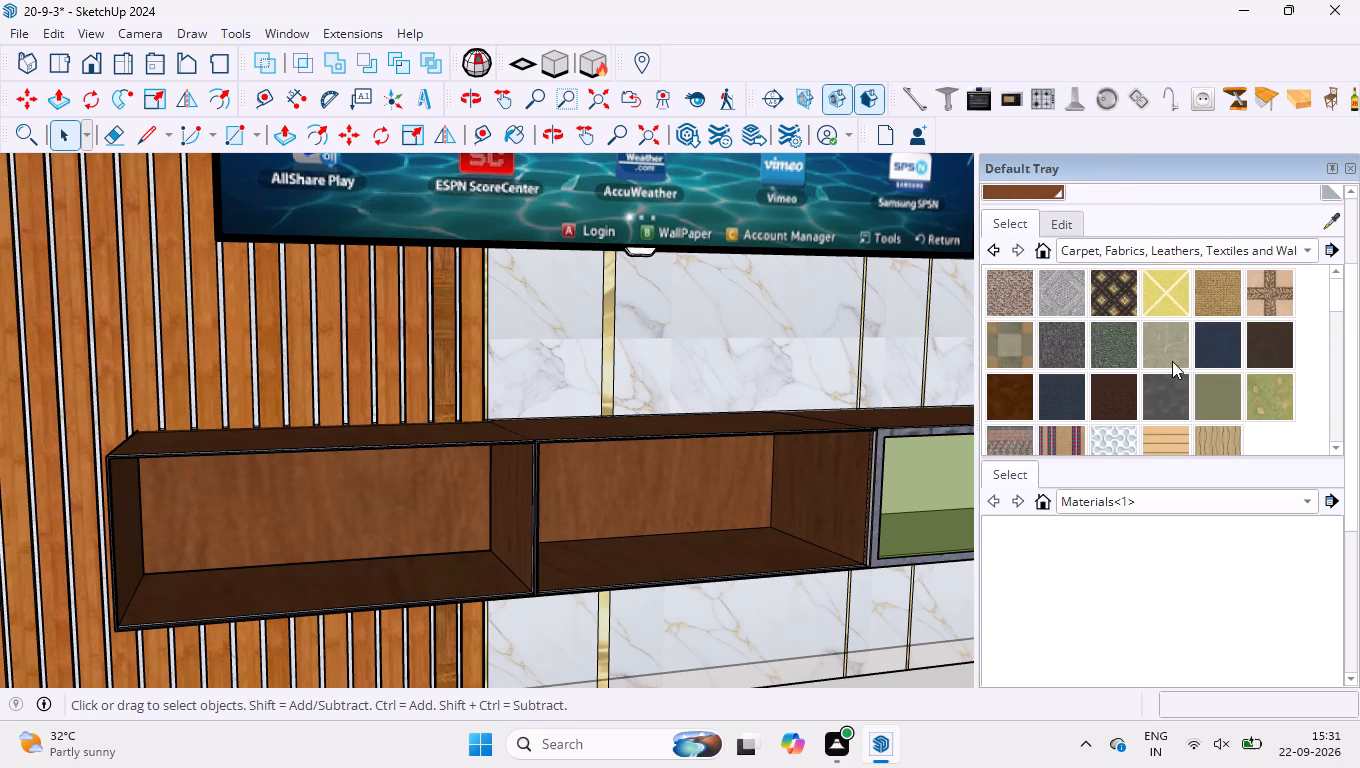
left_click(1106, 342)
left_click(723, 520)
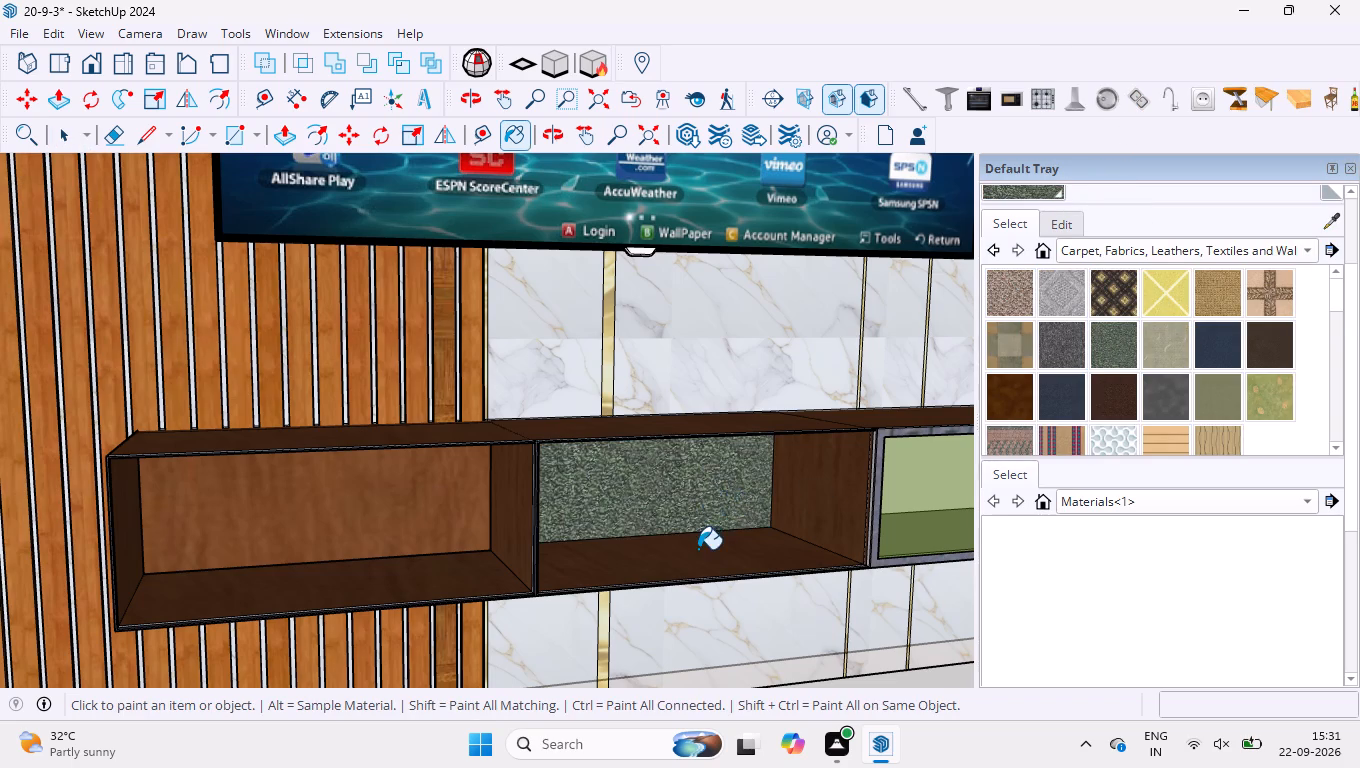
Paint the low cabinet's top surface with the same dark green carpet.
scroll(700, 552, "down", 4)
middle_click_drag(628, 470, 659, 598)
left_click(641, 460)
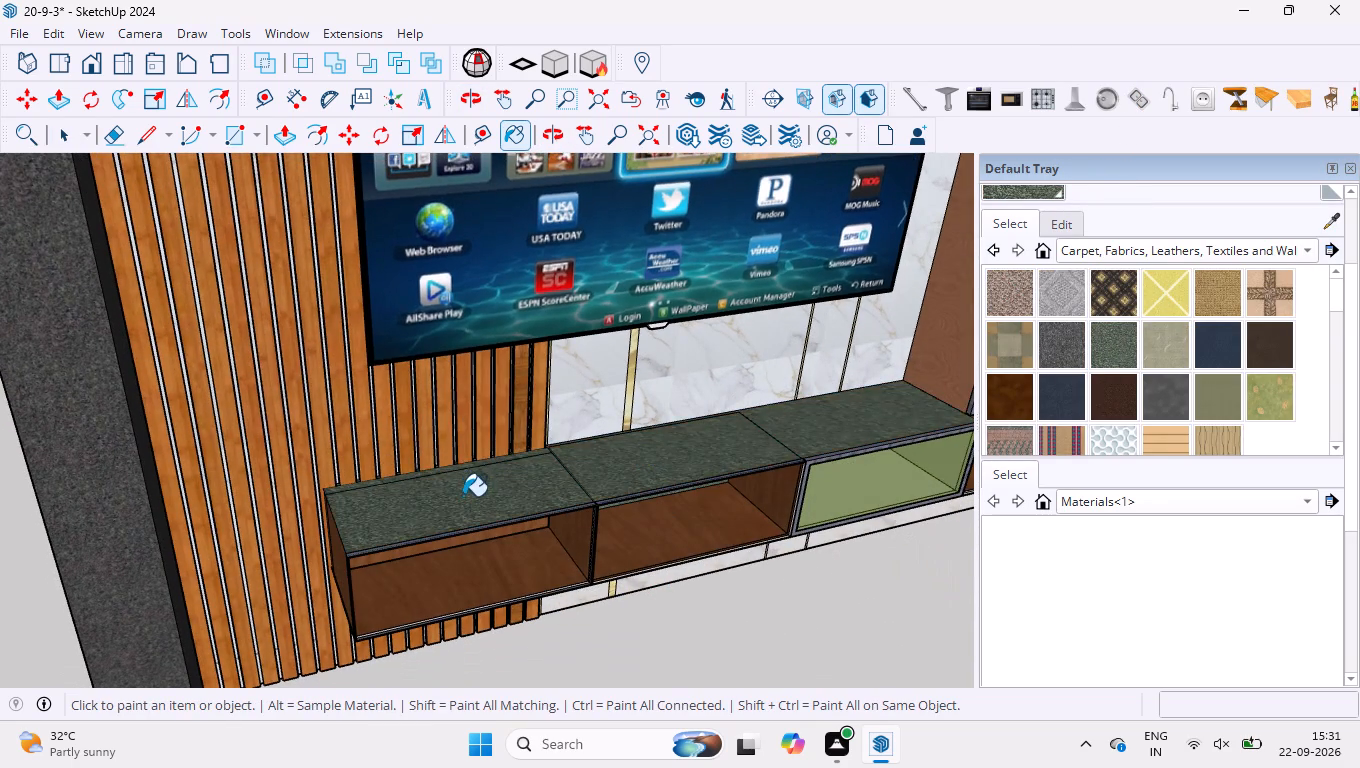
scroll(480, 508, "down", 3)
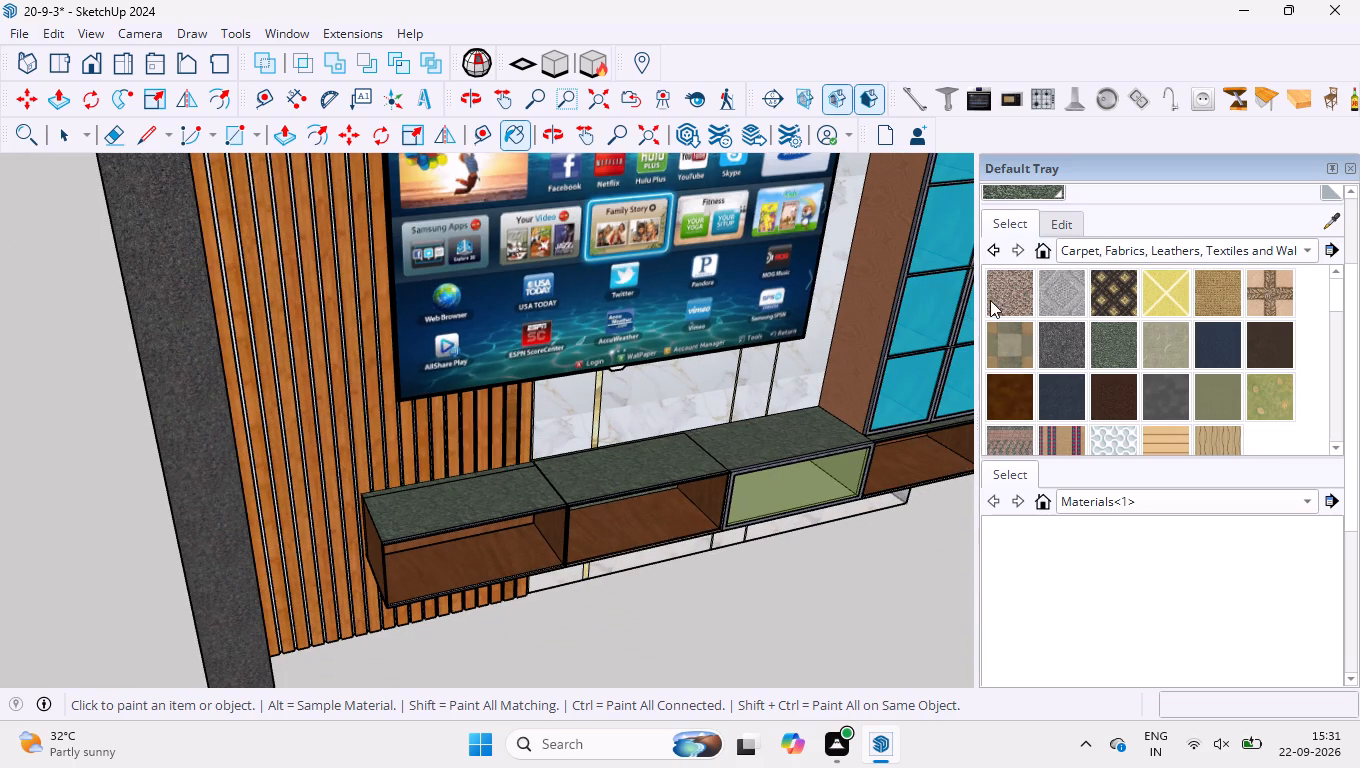
Paint the low cabinet's top and the back panels of its three open compartments with the multicoloured beige loop carpet.
left_click(1017, 302)
left_click(623, 475)
scroll(657, 551, "down", 3)
middle_click_drag(654, 555, 500, 366)
scroll(604, 529, "up", 6)
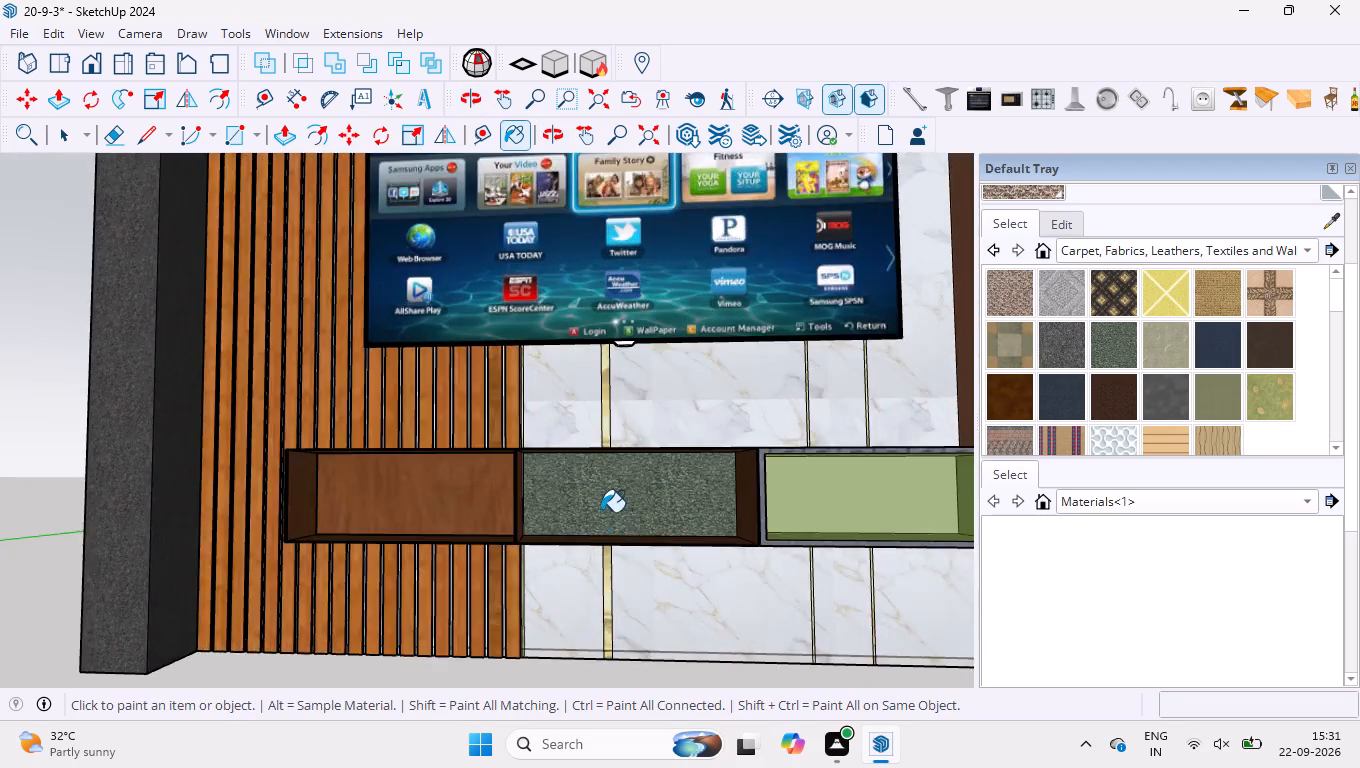
scroll(601, 512, "up", 3)
left_click(608, 508)
left_click(342, 500)
scroll(361, 511, "down", 9)
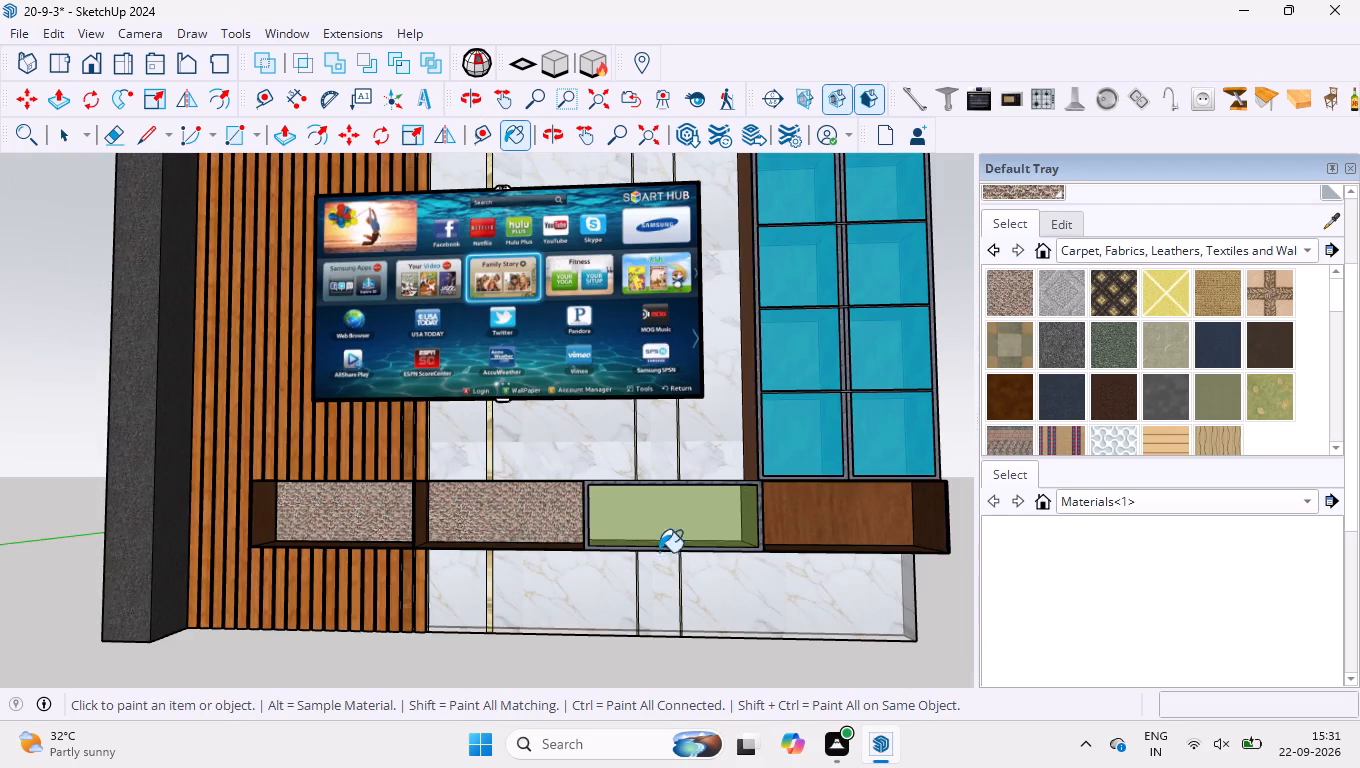
left_click(876, 533)
Paint the cabinet's outer end by the slats, the end compartment's floor and divider, and the second compartment's floor and far side with the multicoloured carpet.
scroll(823, 581, "down", 4)
middle_click_drag(639, 579, 689, 596)
scroll(500, 497, "up", 8)
middle_click_drag(534, 540, 743, 568)
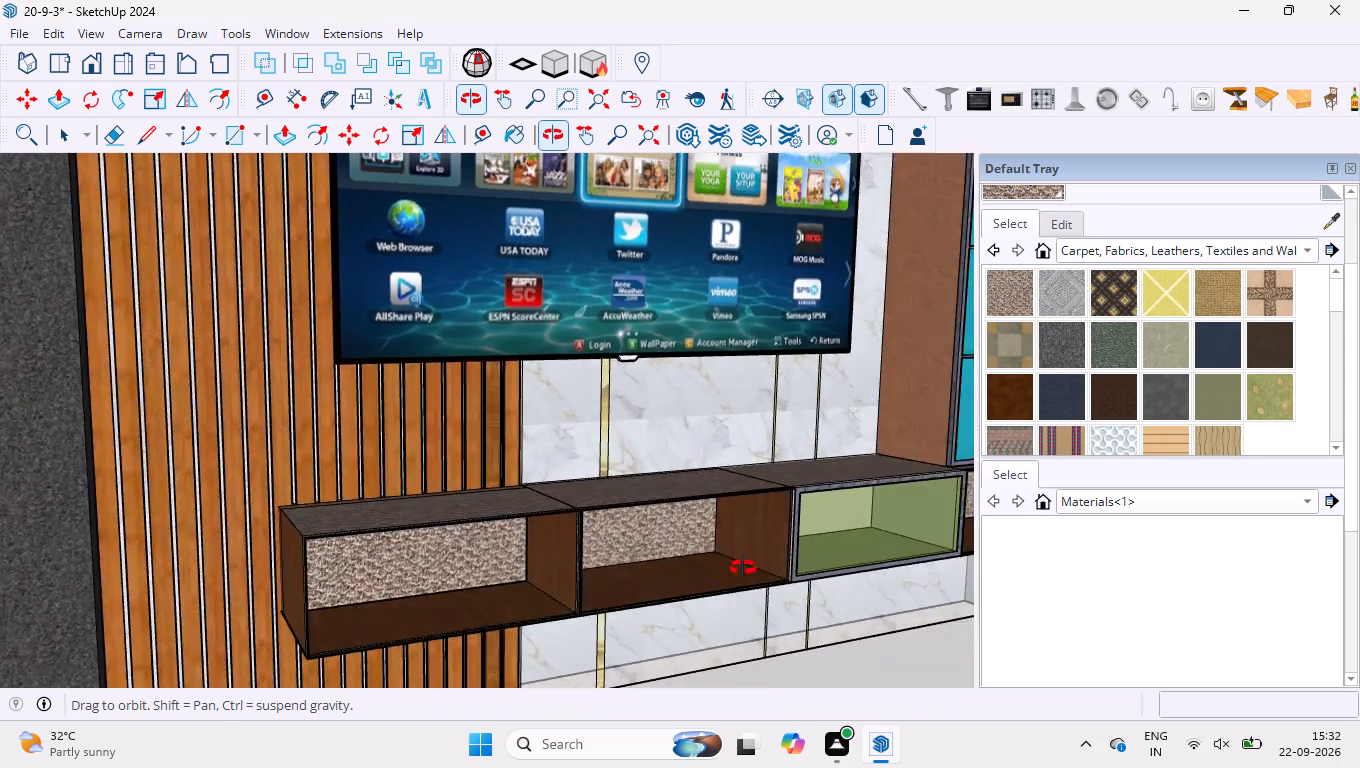
middle_click_drag(743, 568, 836, 554)
left_click(304, 599)
scroll(509, 660, "up", 3)
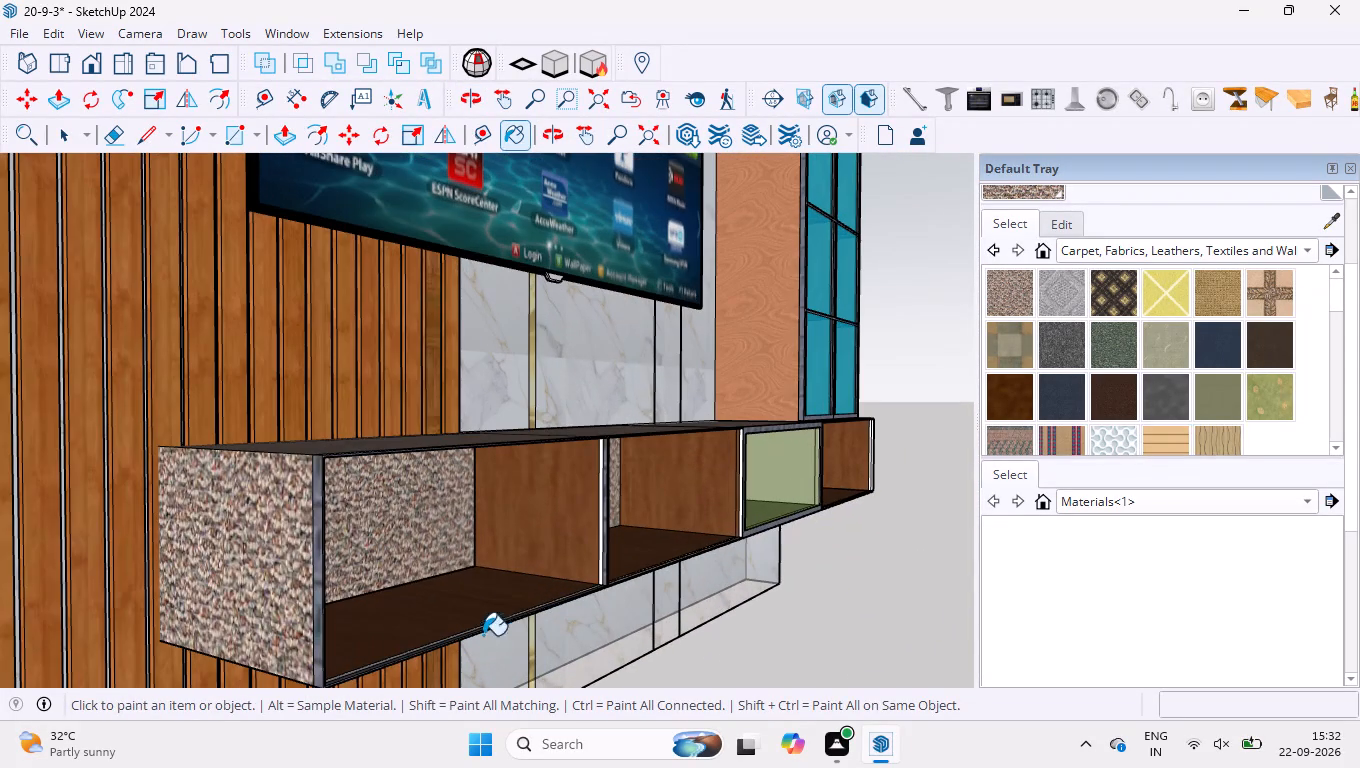
left_click(437, 581)
left_click(557, 519)
left_click(668, 532)
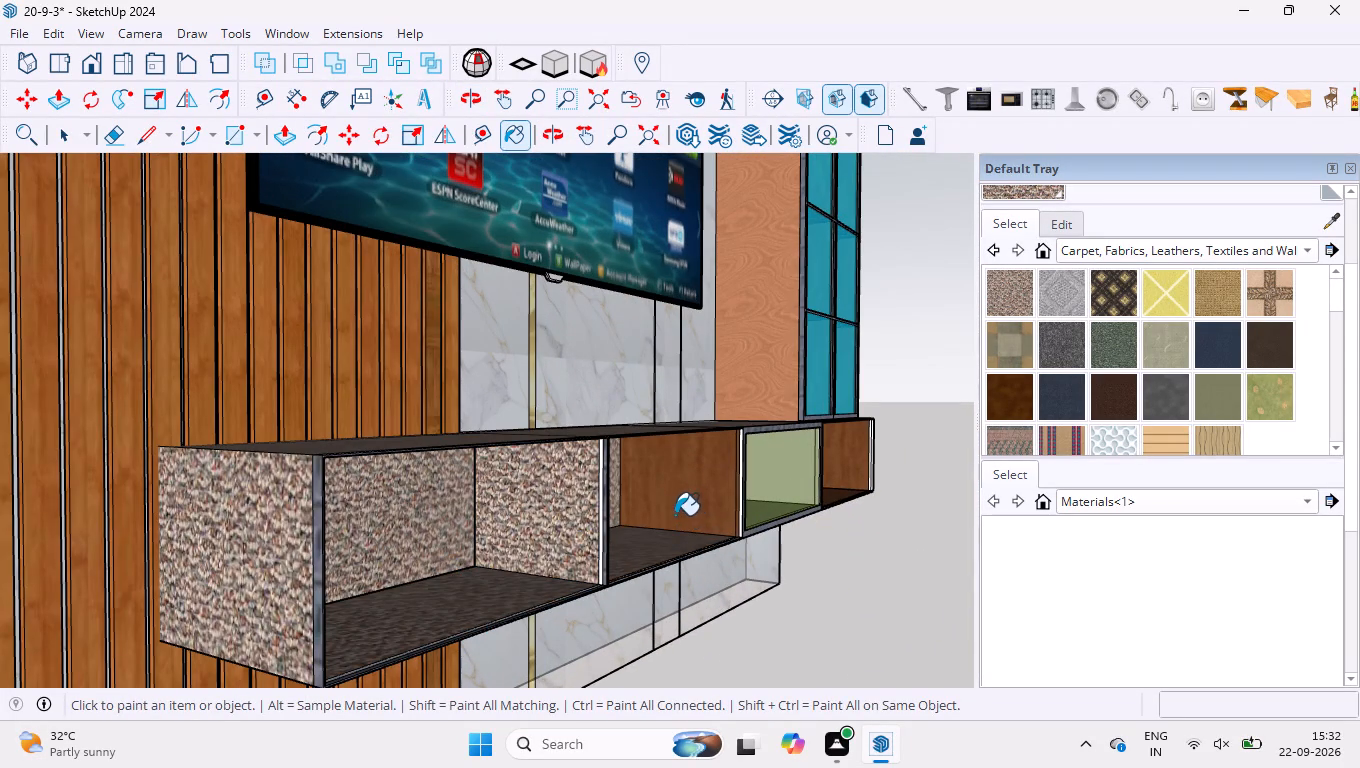
left_click(675, 515)
Paint the outer side wall, floor and their front edge strips in the compartment beneath the glass cabinet with the multicoloured carpet.
scroll(623, 565, "down", 4)
scroll(856, 484, "up", 11)
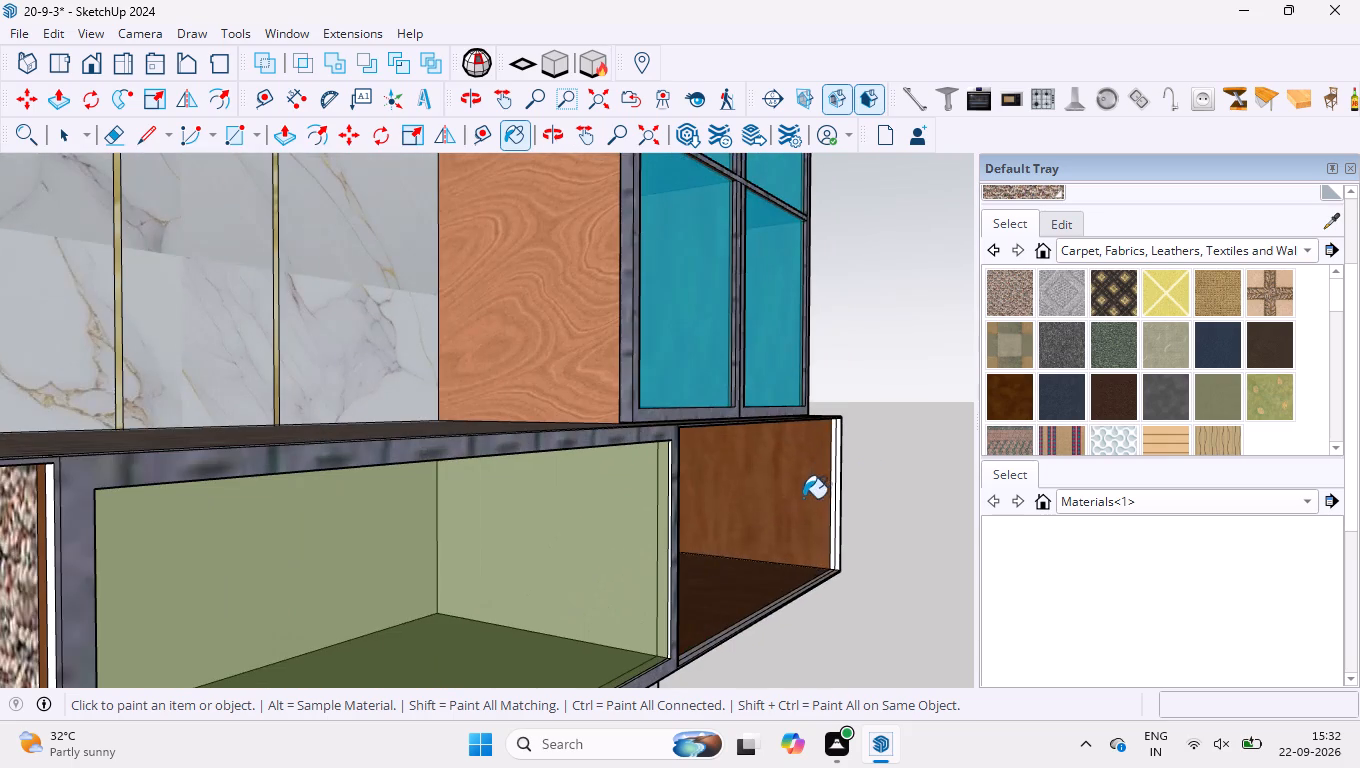
left_click(802, 500)
left_click(746, 582)
scroll(759, 588, "up", 10)
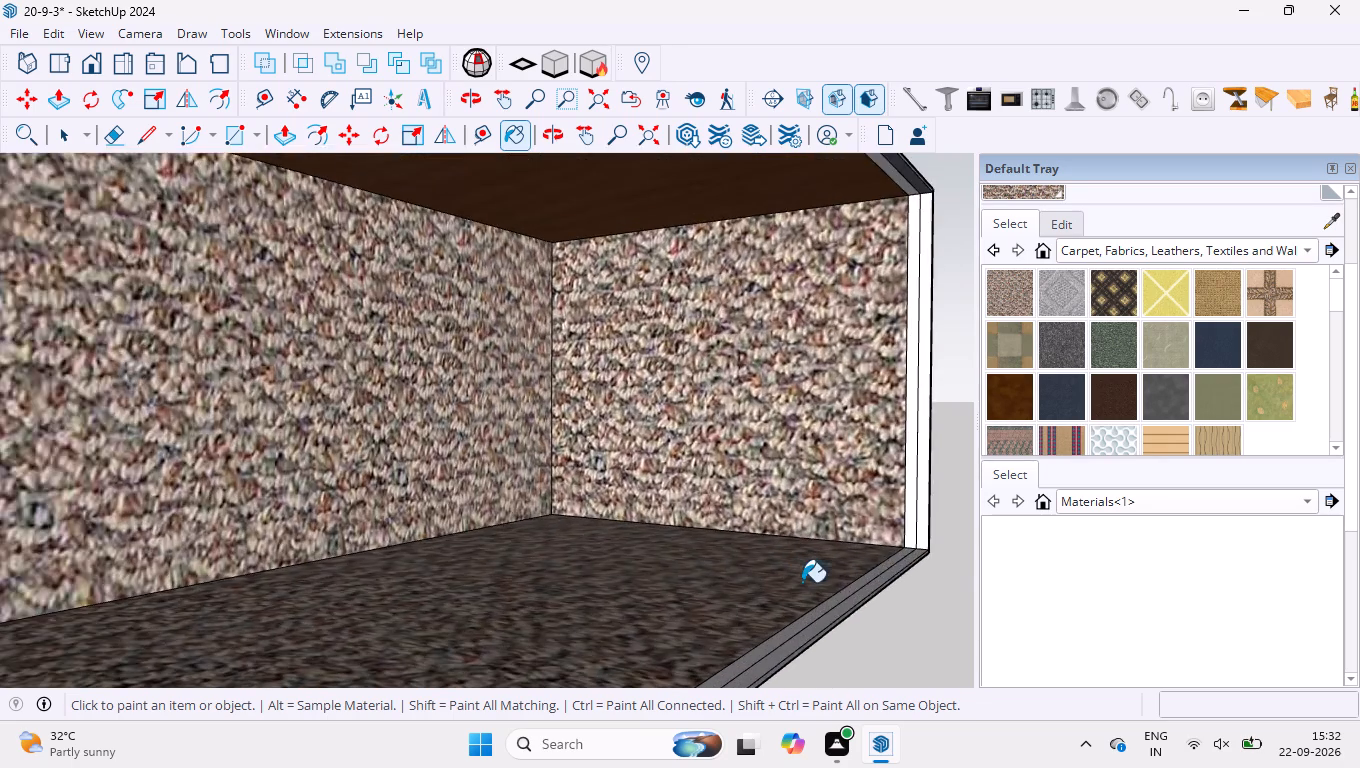
scroll(879, 538, "up", 11)
left_click(929, 543)
left_click(908, 622)
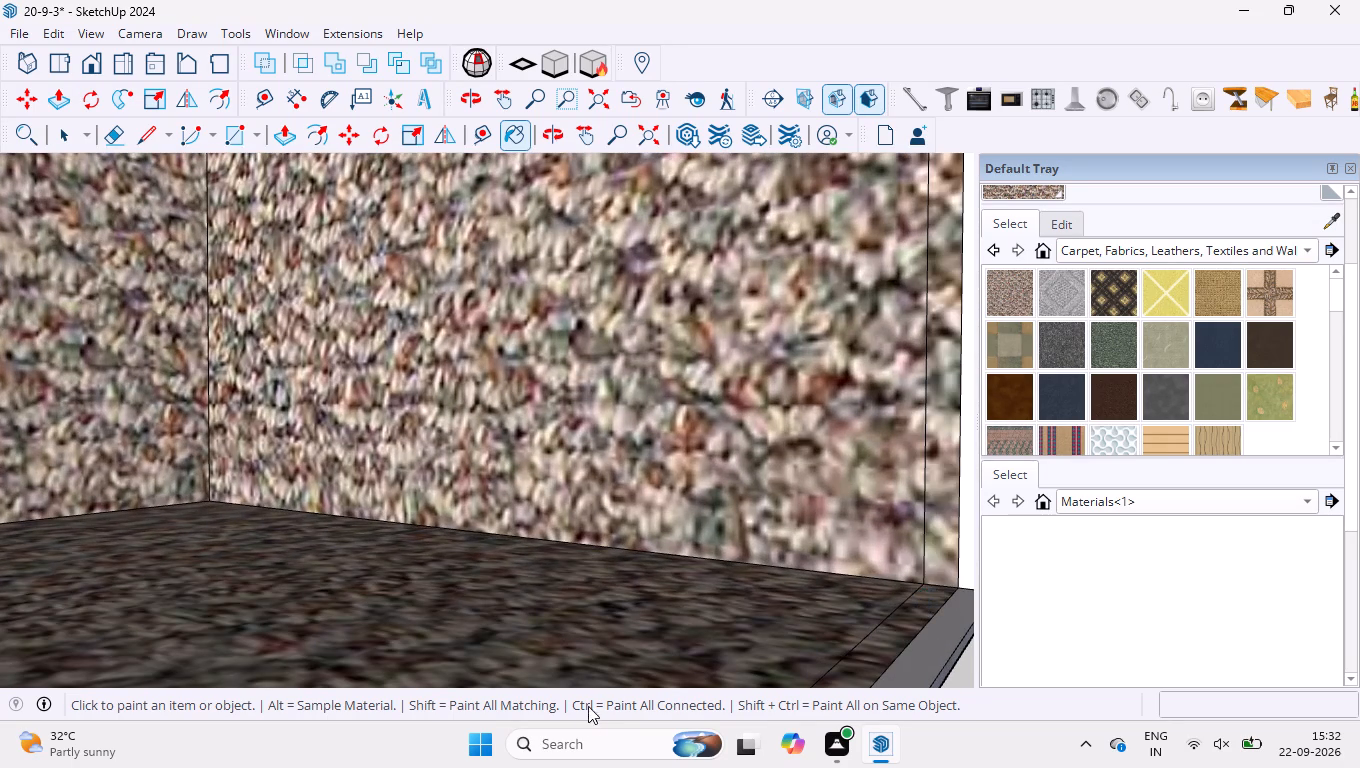
Paint the ceiling, remaining side wall and their front edge strips in the compartment beneath the glass cabinet with the multicoloured carpet.
scroll(588, 715, "down", 20)
scroll(588, 715, "down", 6)
middle_click_drag(554, 435, 493, 359)
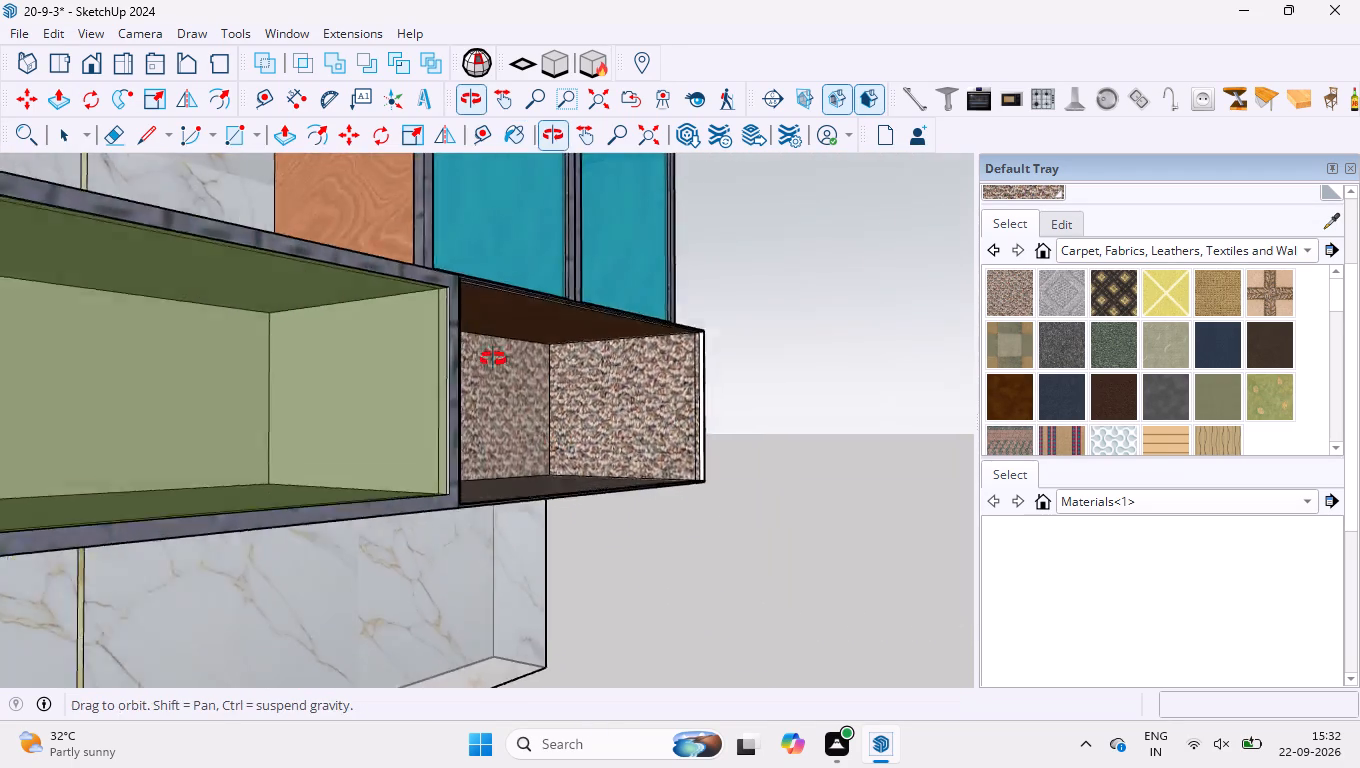
middle_click_drag(493, 359, 399, 197)
scroll(395, 202, "up", 19)
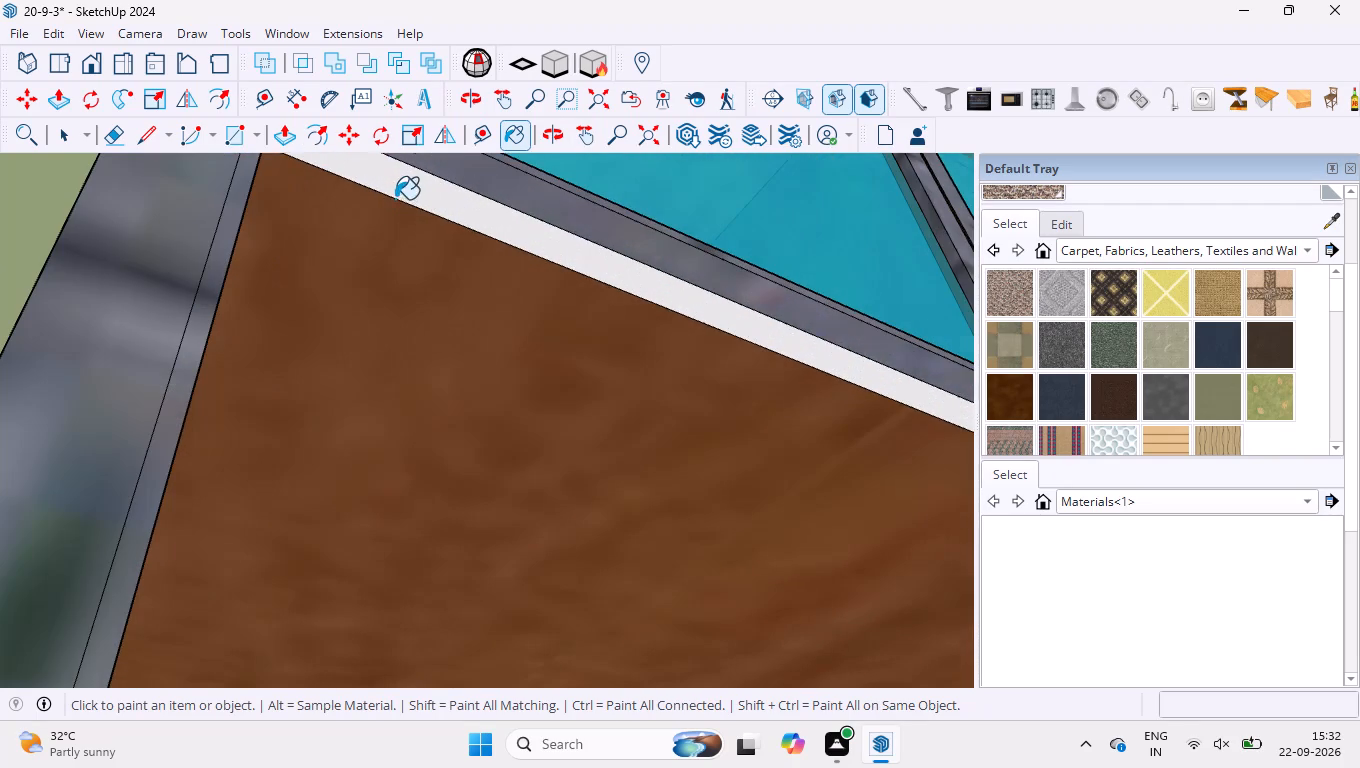
left_click(411, 200)
scroll(426, 301, "down", 8)
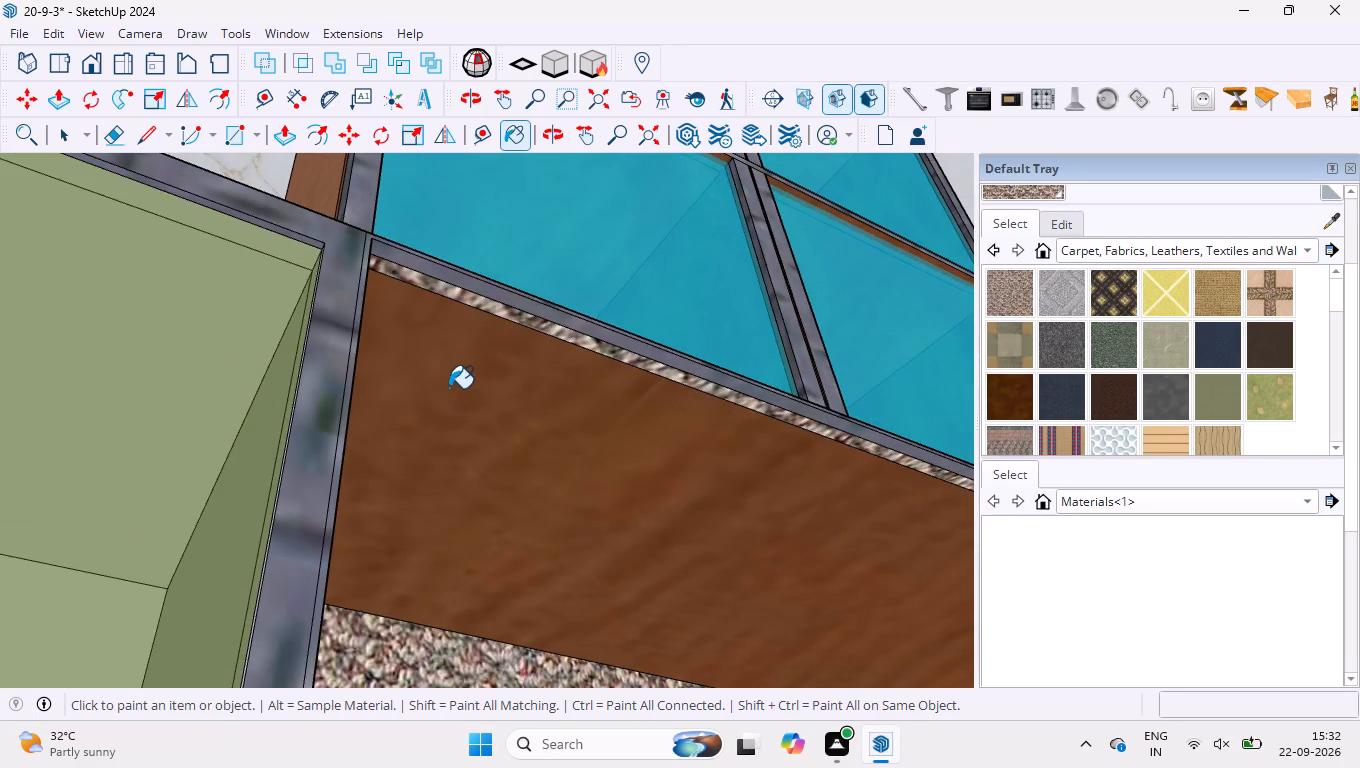
middle_click_drag(450, 389, 186, 403)
scroll(138, 440, "up", 5)
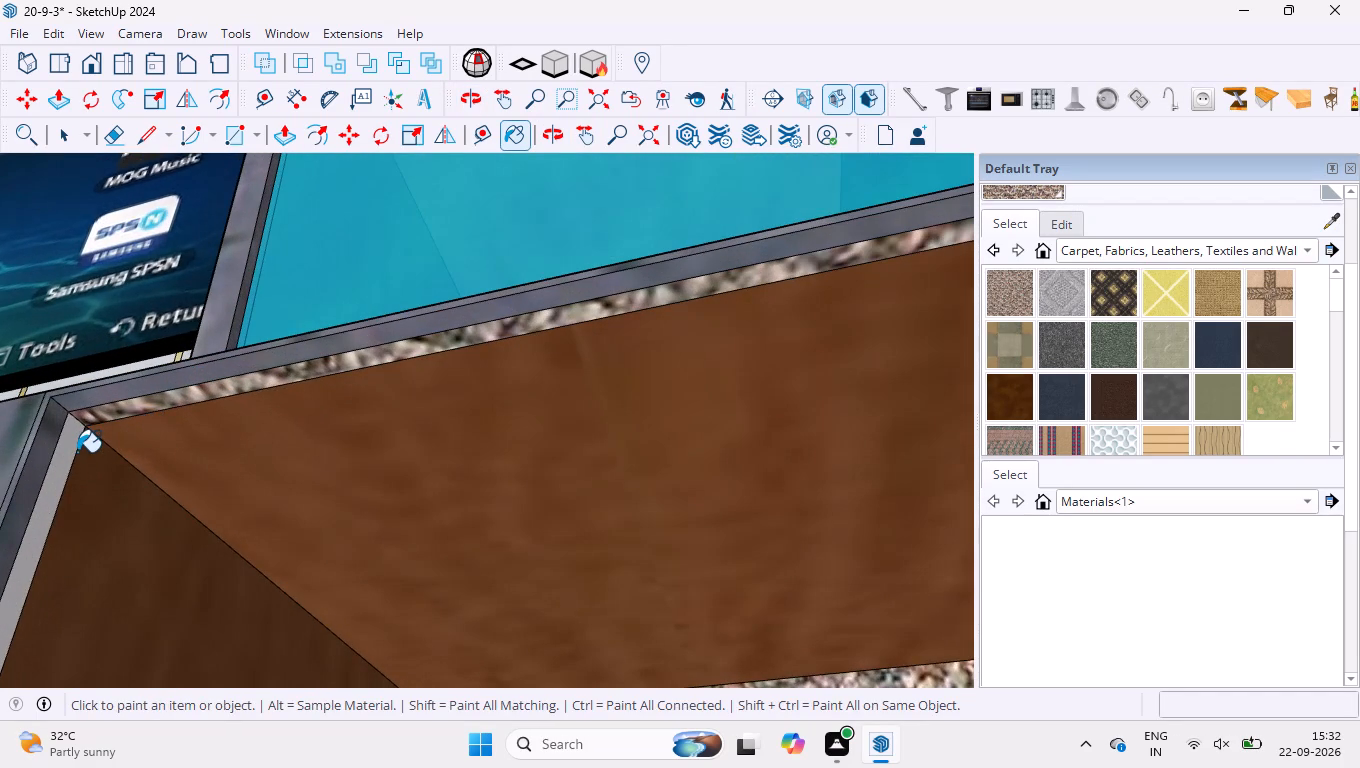
left_click(72, 452)
scroll(276, 467, "down", 9)
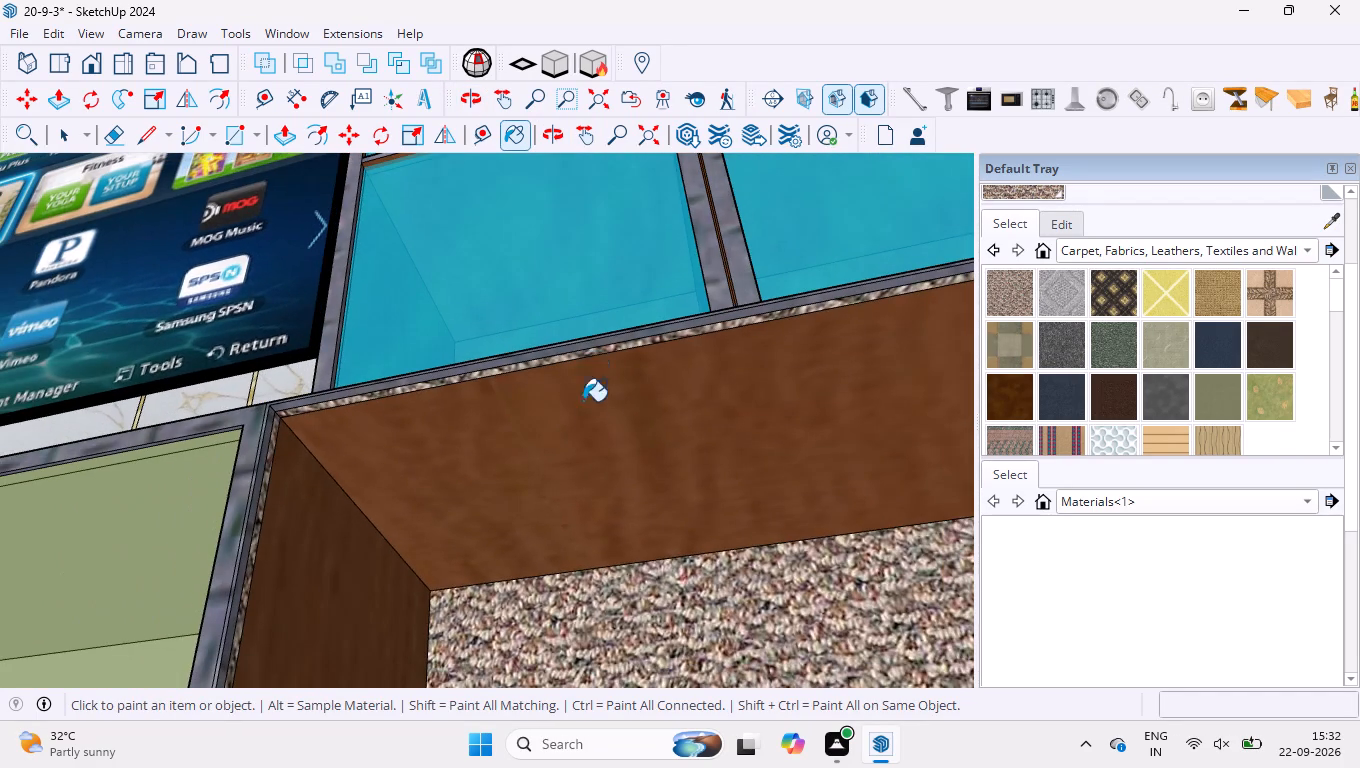
left_click(583, 431)
scroll(631, 449, "down", 9)
left_click(515, 520)
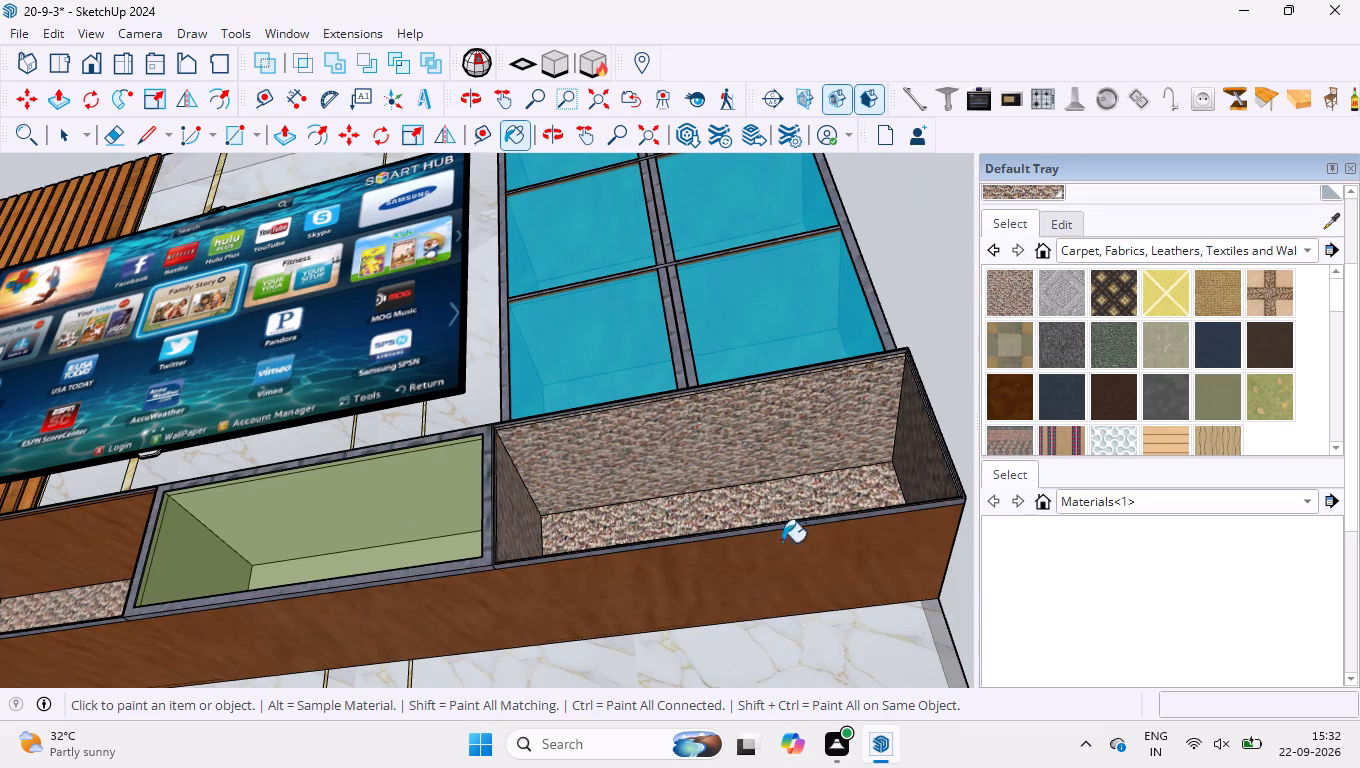
Examine the low cabinet's compartments for inside faces that still need the carpet material.
scroll(839, 472, "down", 4)
middle_click_drag(828, 489, 859, 682)
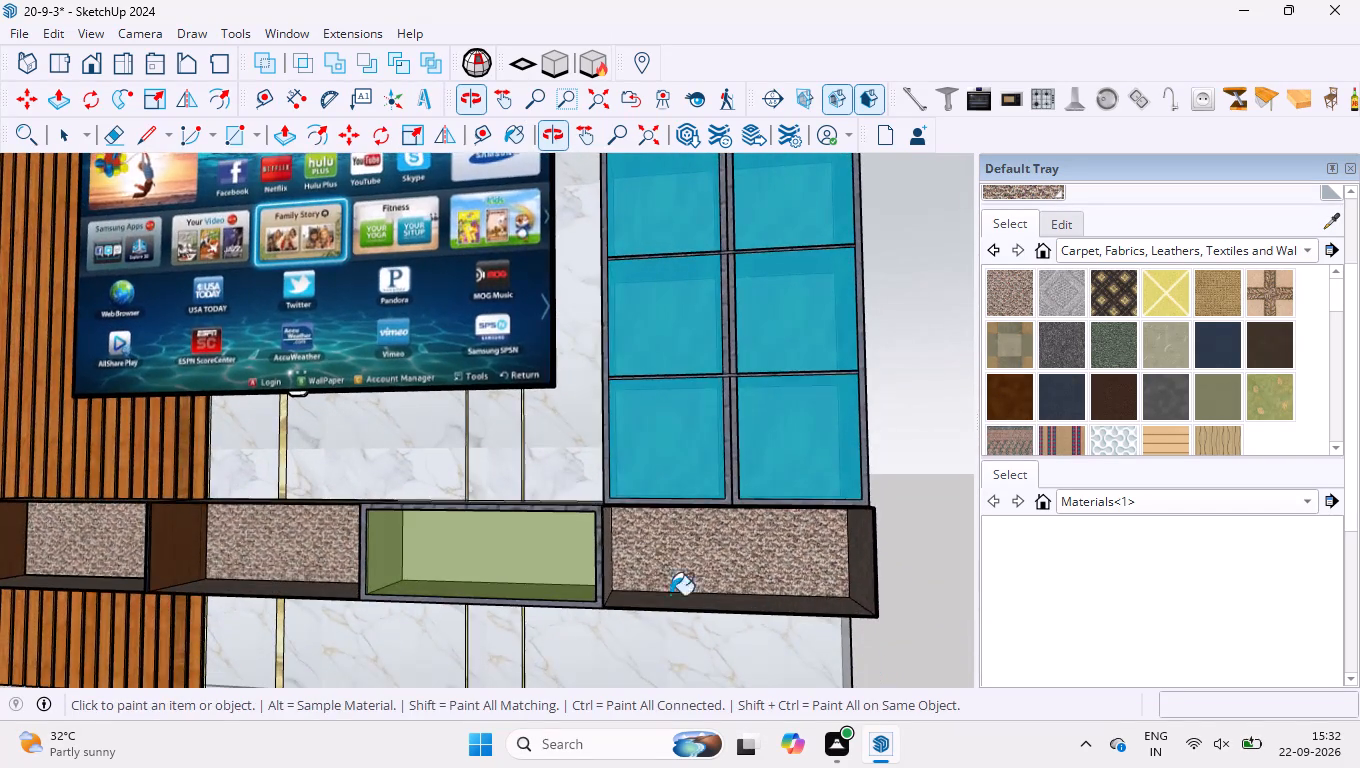
scroll(626, 573, "down", 3)
scroll(649, 577, "up", 10)
middle_click_drag(694, 605, 708, 684)
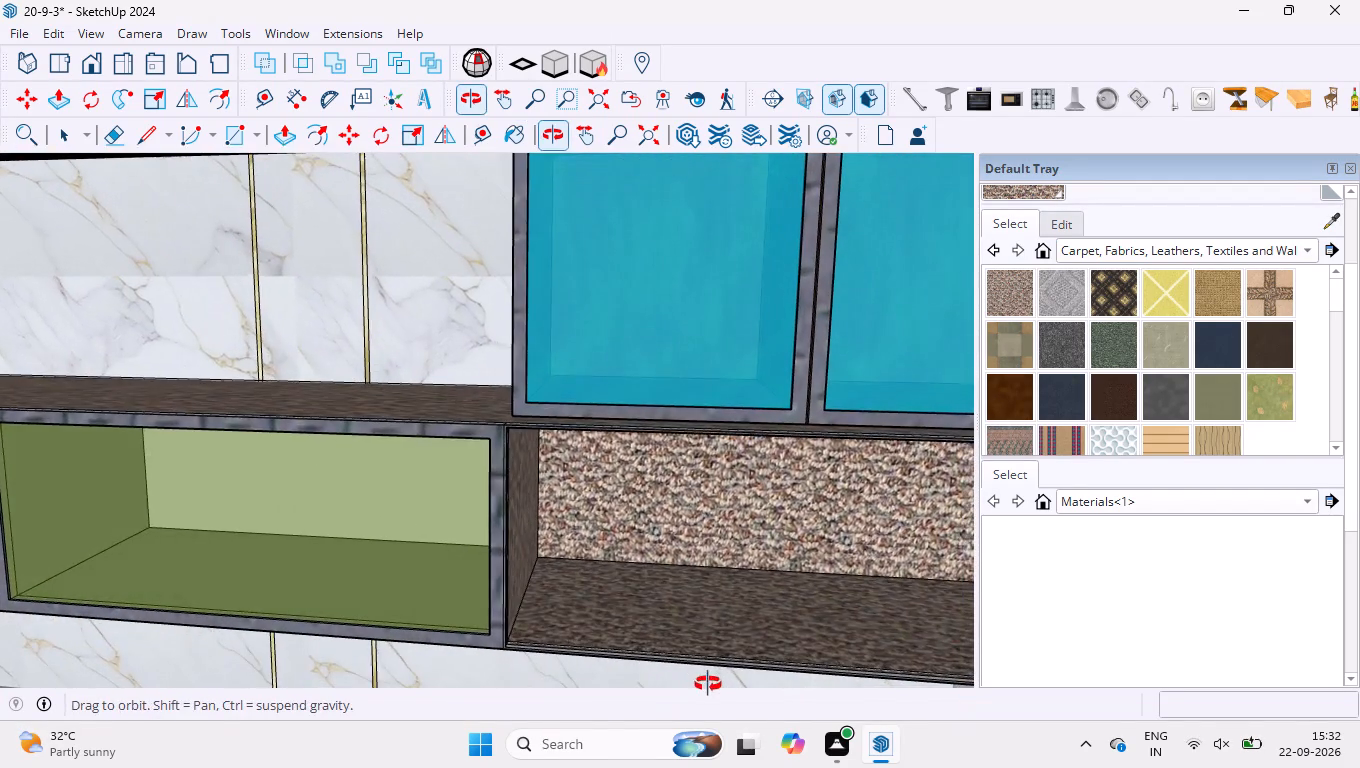
middle_click_drag(708, 684, 716, 685)
scroll(702, 600, "down", 1)
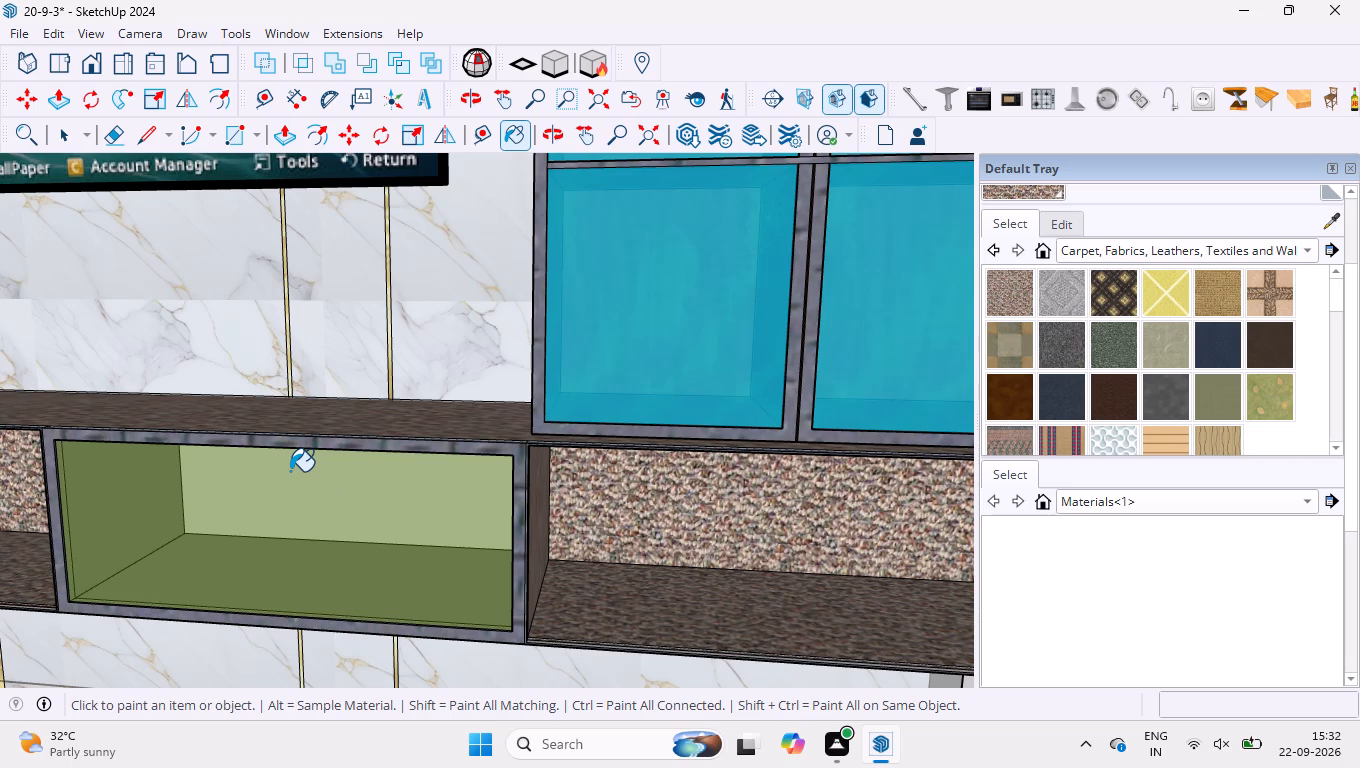
scroll(290, 471, "up", 1)
scroll(363, 429, "down", 4)
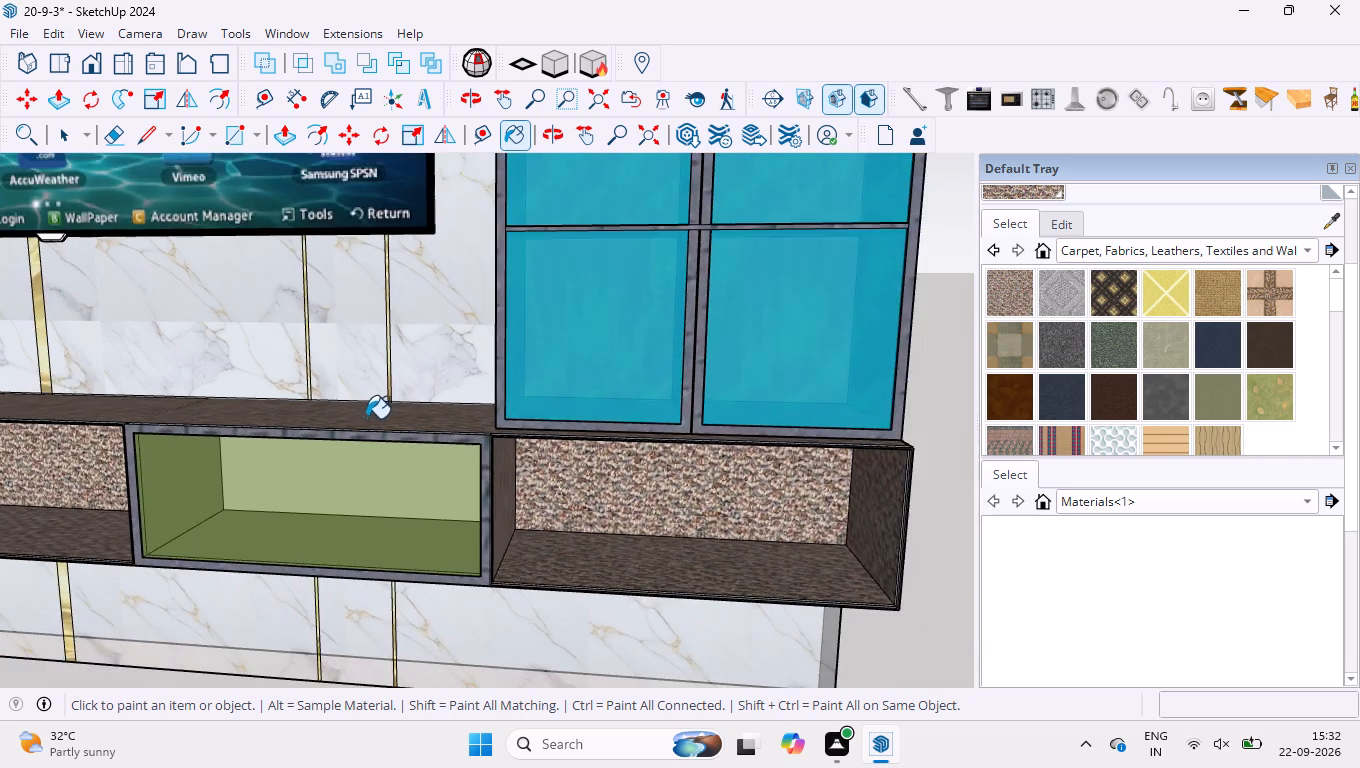
scroll(295, 399, "down", 3)
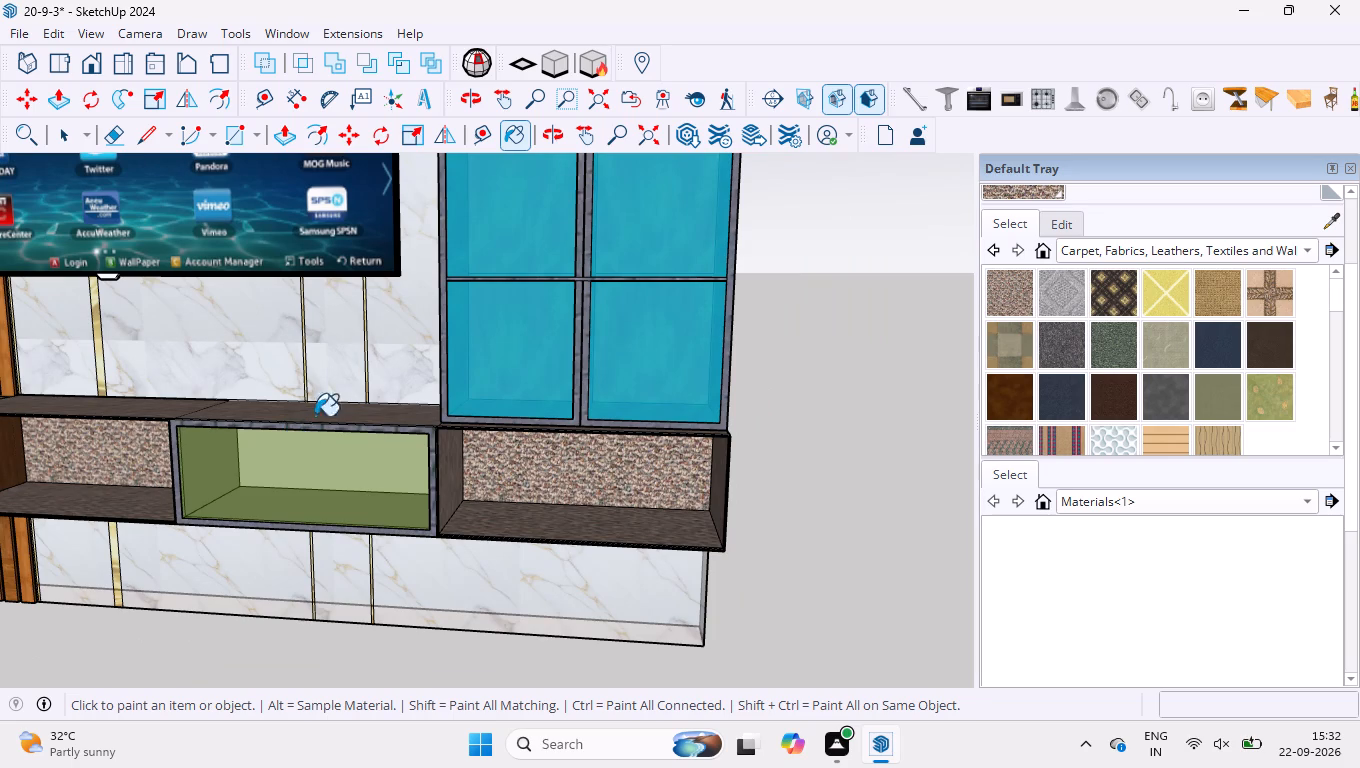
scroll(324, 443, "down", 5)
scroll(378, 518, "down", 4)
Paint the second compartment's divider wall nearest the slats and its front edge strip with the multicoloured carpet.
scroll(163, 517, "up", 11)
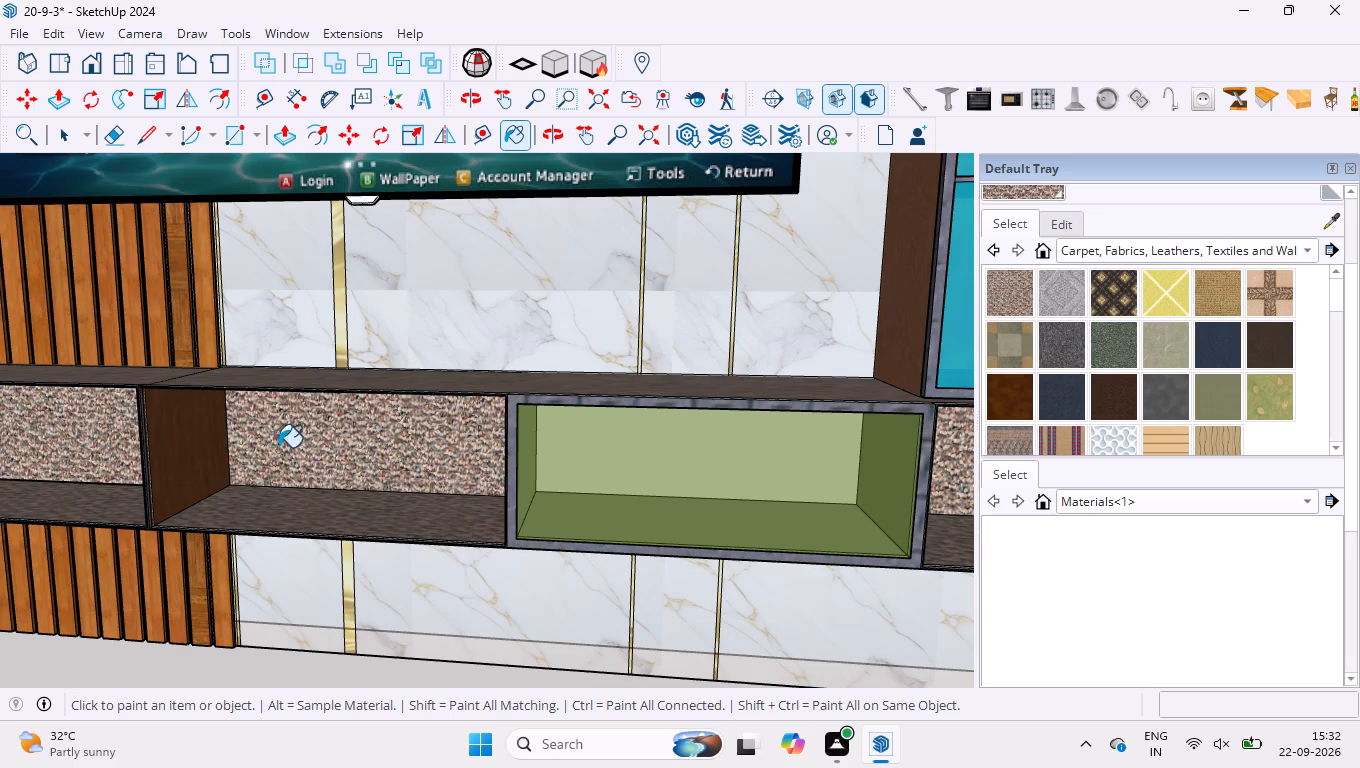
scroll(197, 437, "up", 8)
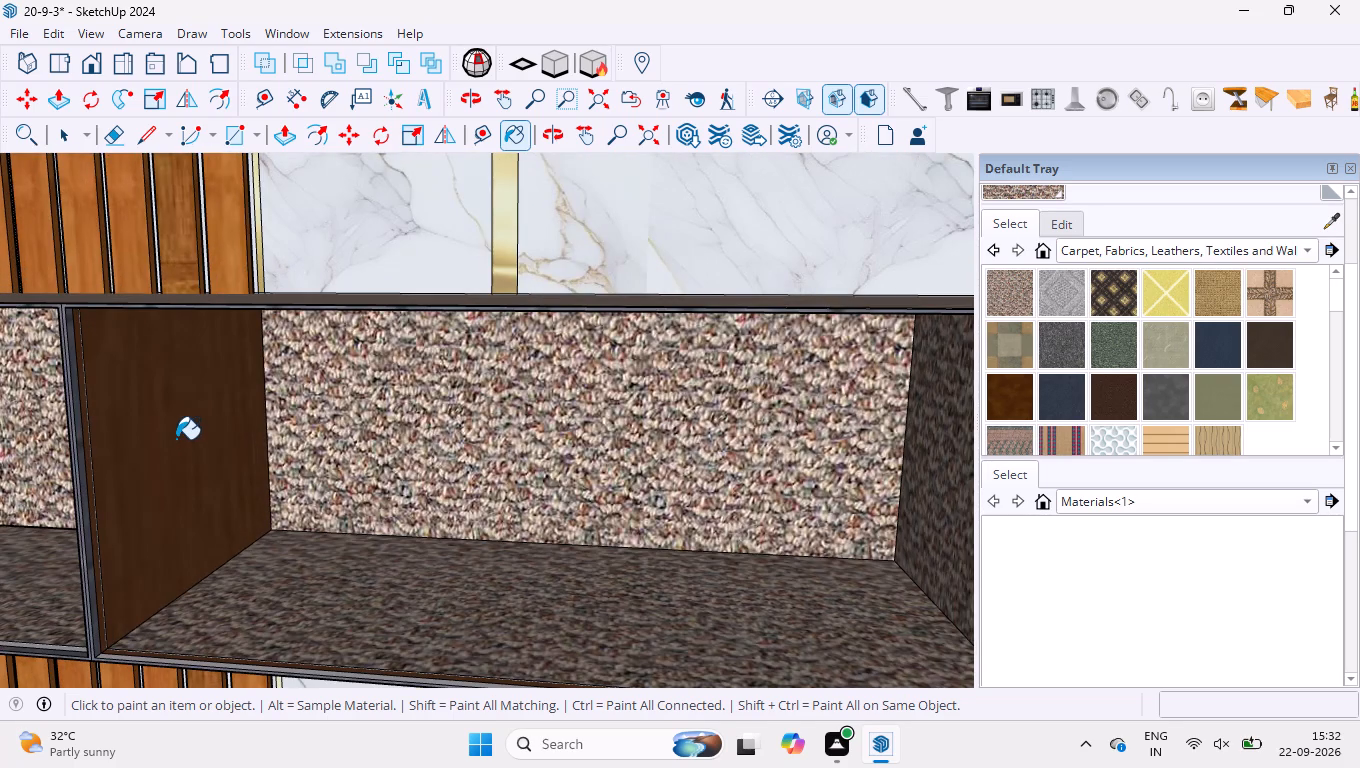
left_click(176, 439)
scroll(221, 530, "down", 5)
scroll(158, 476, "up", 6)
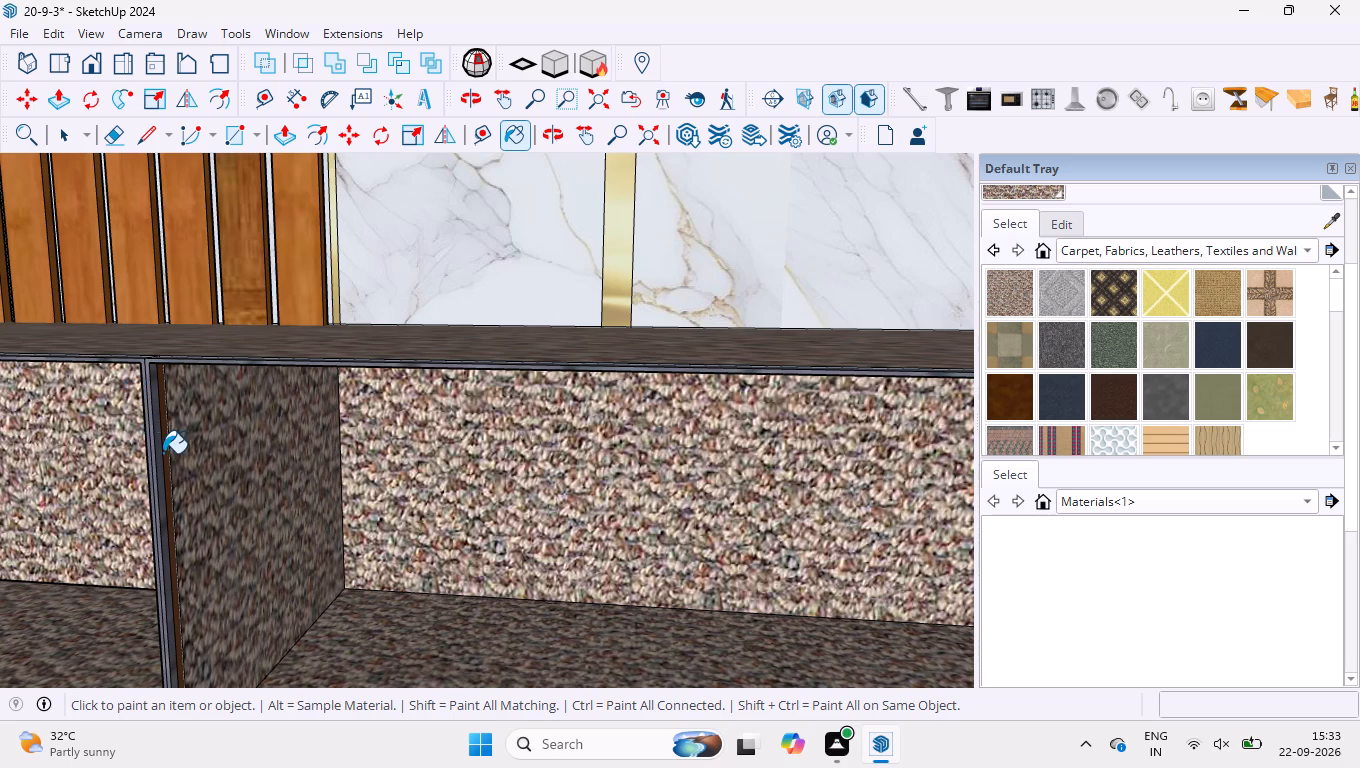
scroll(167, 493, "up", 10)
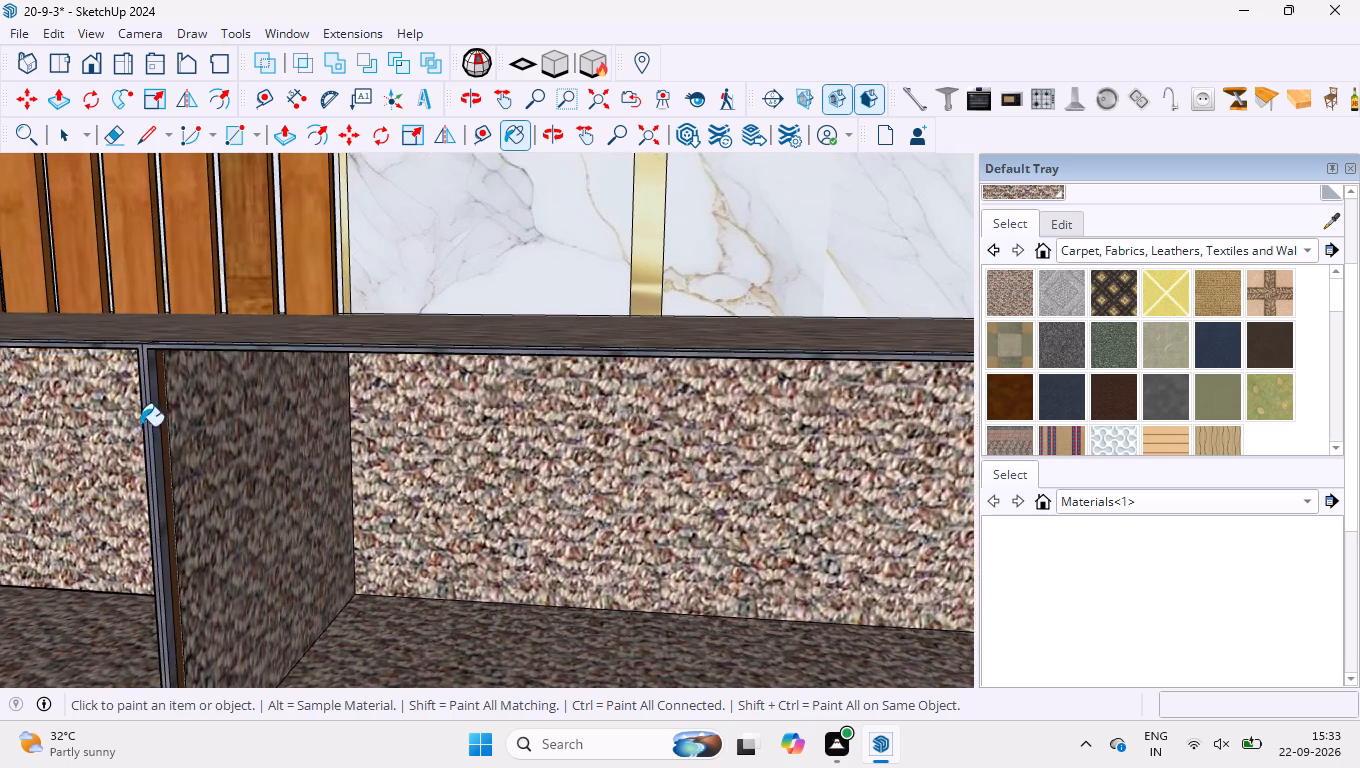
scroll(136, 419, "up", 5)
scroll(164, 340, "up", 5)
left_click(254, 358)
scroll(263, 429, "down", 11)
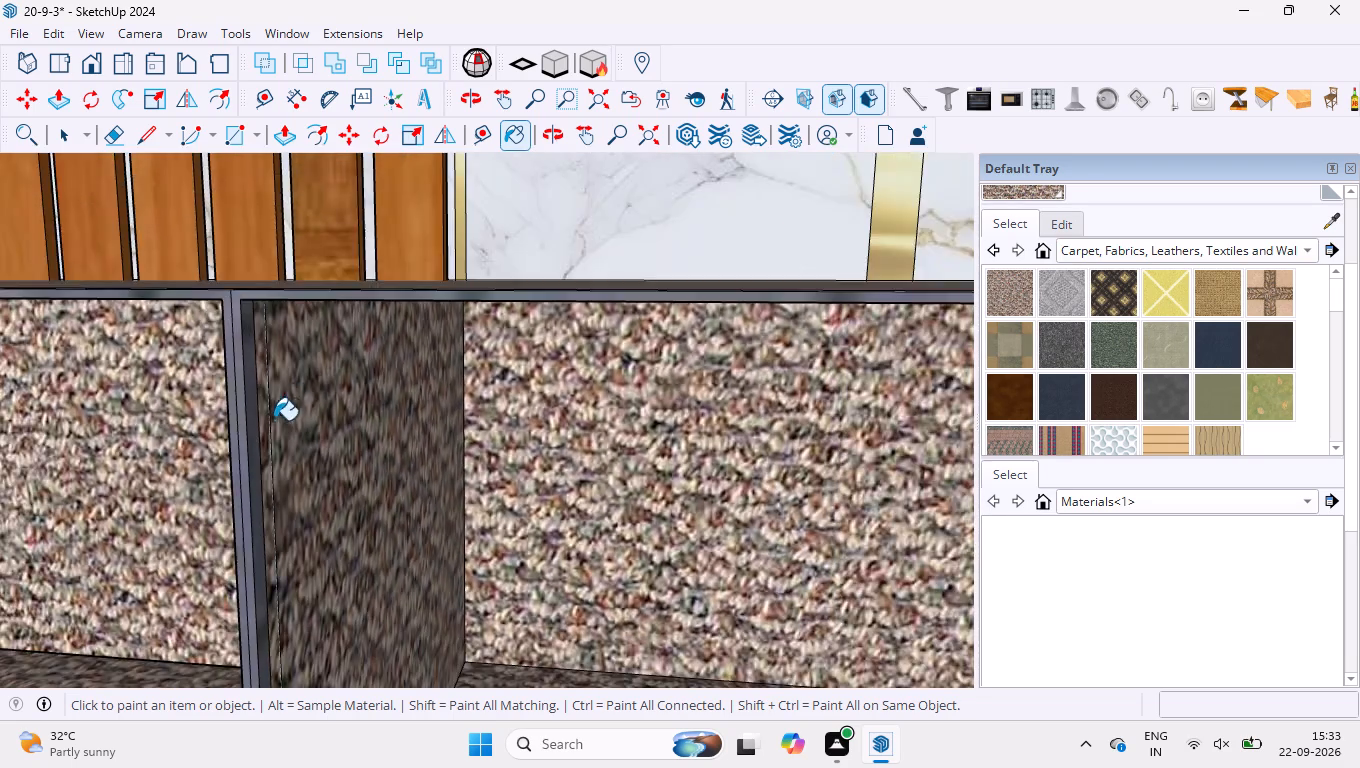
Paint the second compartment's ceiling and its front edge strip with the multicoloured carpet.
scroll(307, 348, "up", 1)
middle_click_drag(294, 341, 267, 71)
scroll(329, 351, "up", 8)
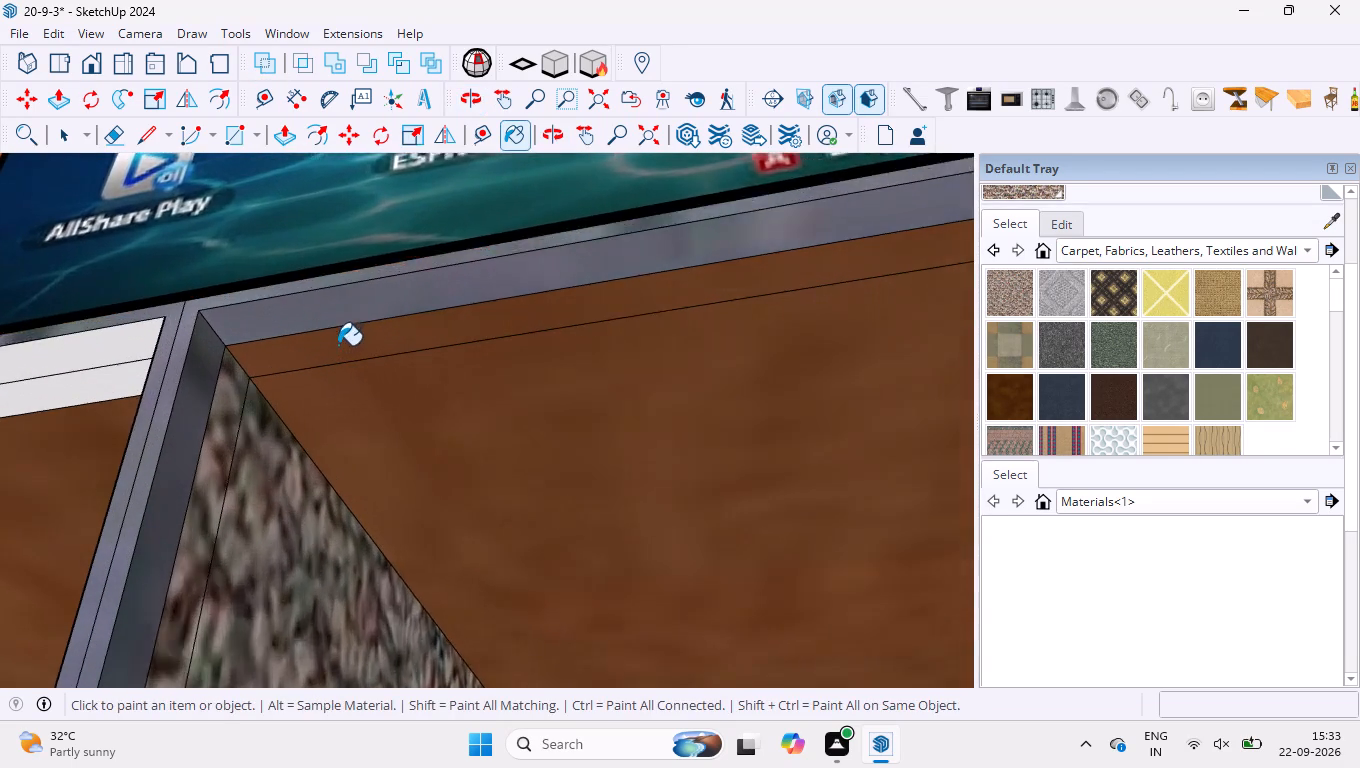
left_click(346, 351)
left_click(357, 406)
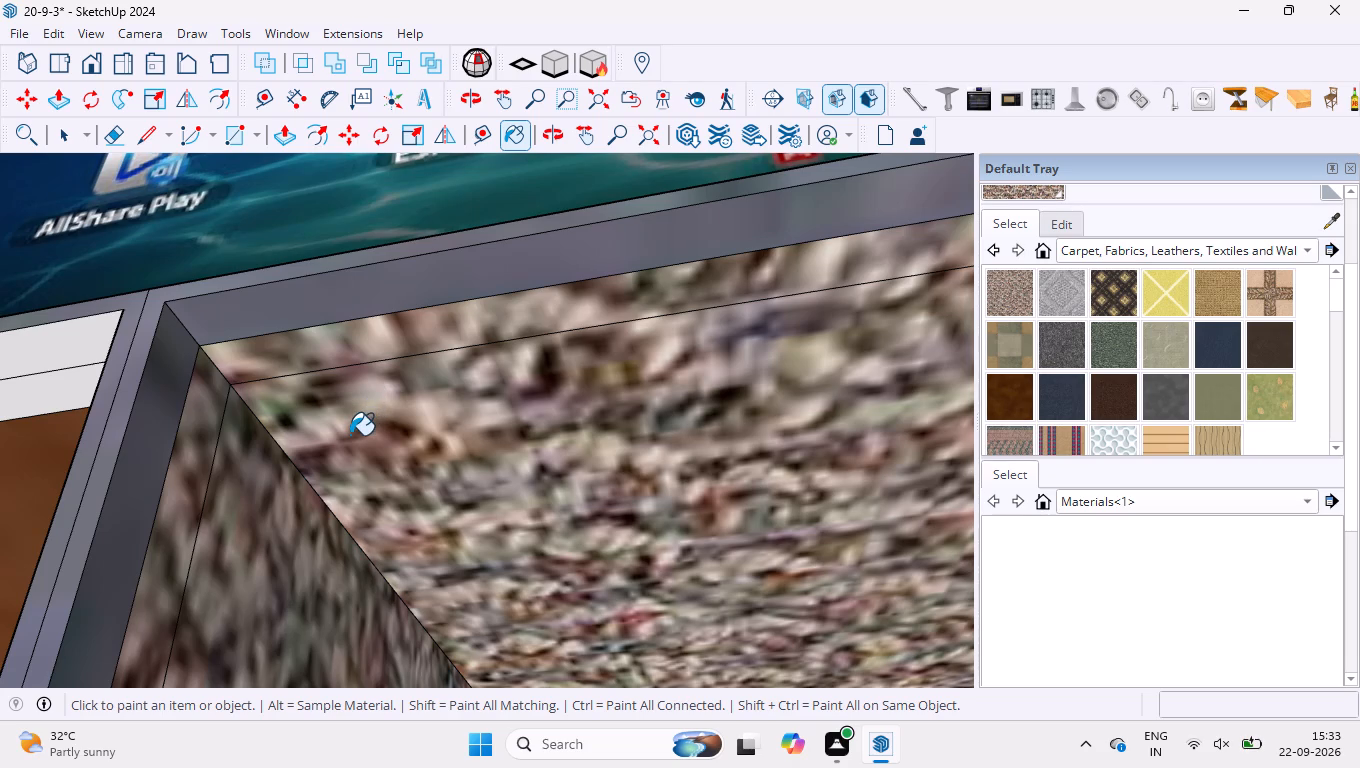
Paint the low cabinet's full-length underside with the multicoloured carpet.
scroll(355, 390, "down", 4)
scroll(307, 309, "down", 18)
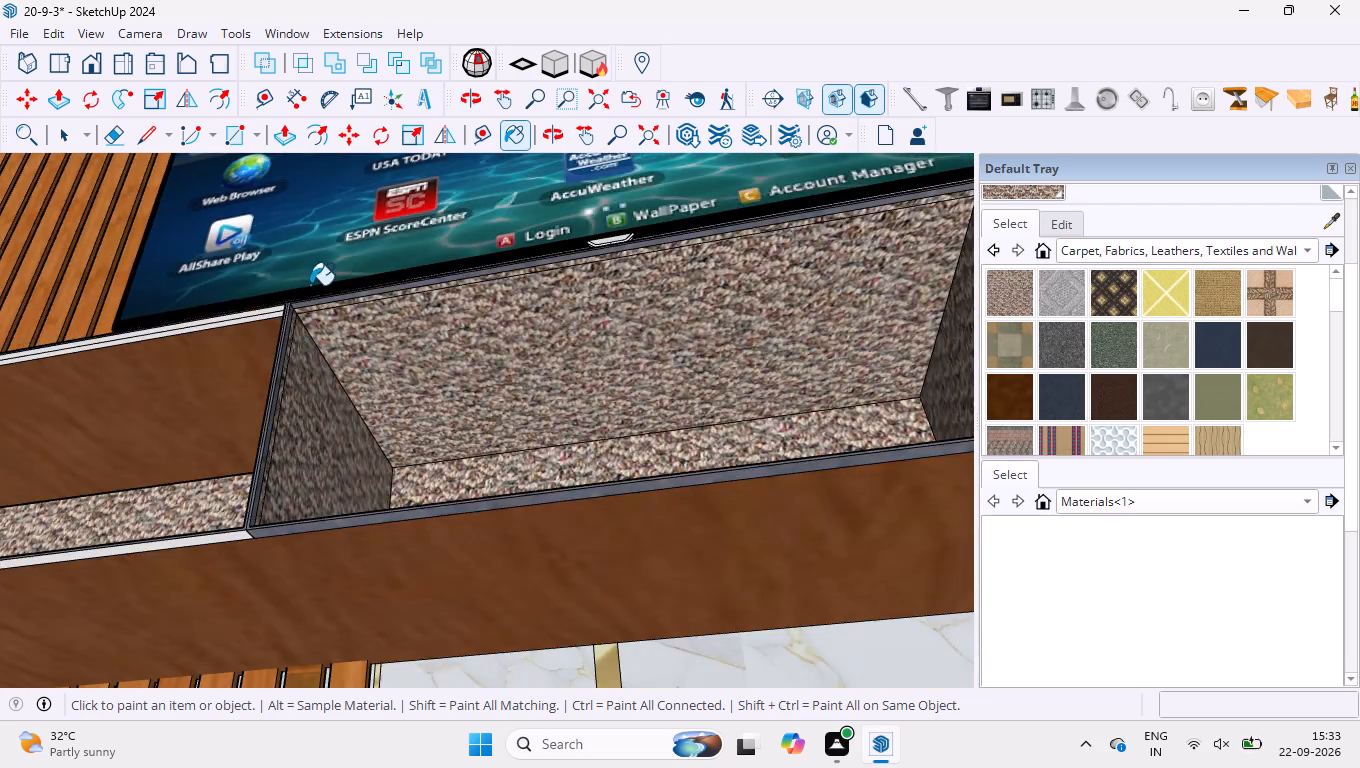
scroll(310, 285, "down", 2)
middle_click_drag(315, 328, 153, 449)
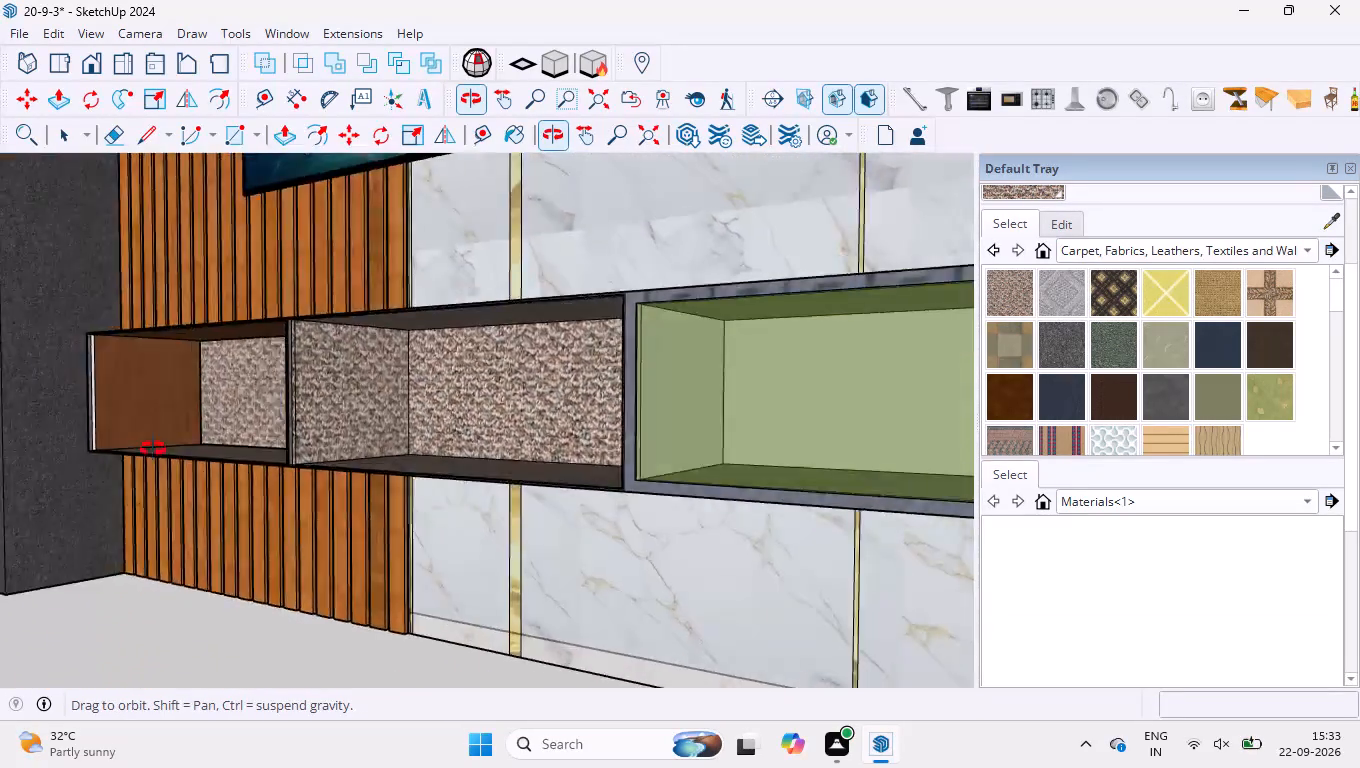
middle_click_drag(153, 449, 377, 249)
left_click(413, 440)
scroll(413, 415, "down", 4)
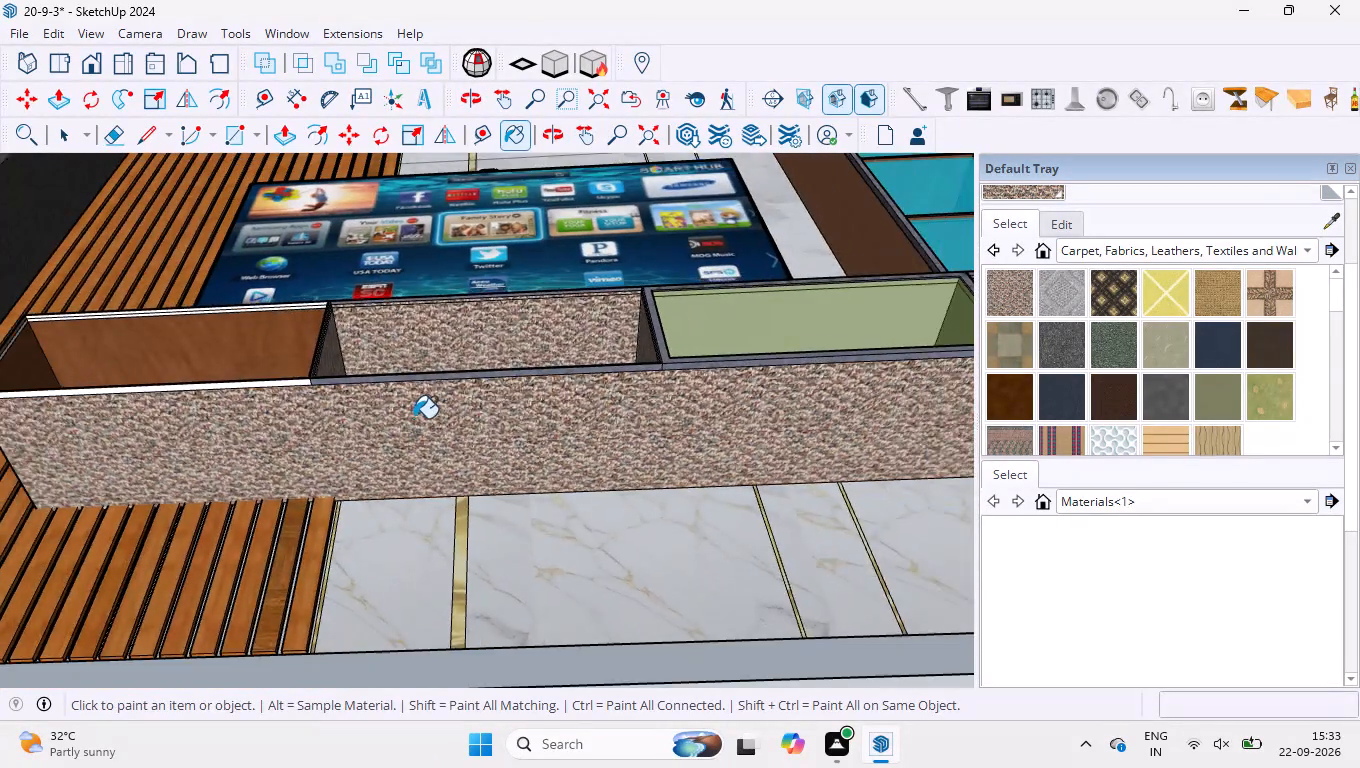
Paint the inner end wall of the compartment in front of the slats with the multicoloured carpet.
scroll(440, 400, "down", 4)
scroll(223, 432, "up", 9)
middle_click_drag(263, 357, 290, 584)
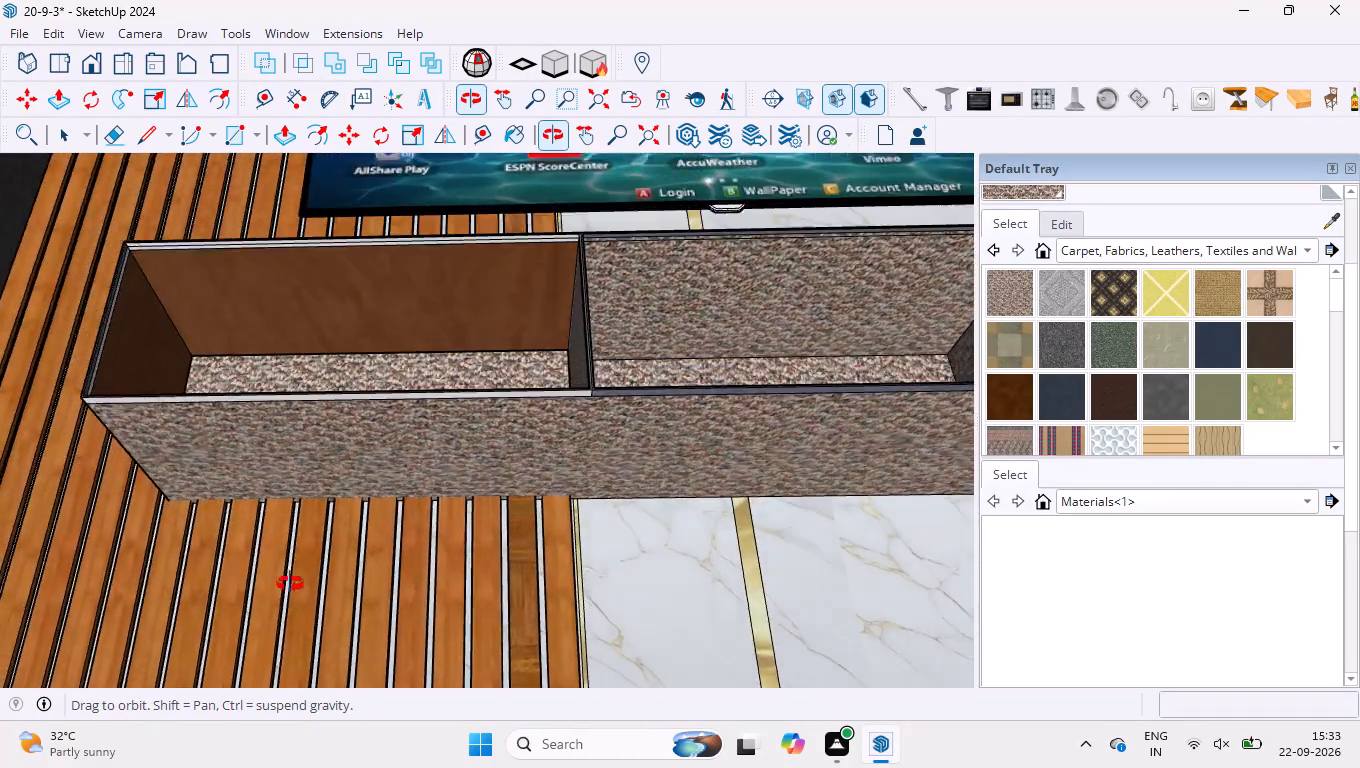
middle_click_drag(290, 584, 308, 687)
scroll(155, 374, "up", 4)
left_click(142, 399)
scroll(155, 384, "down", 4)
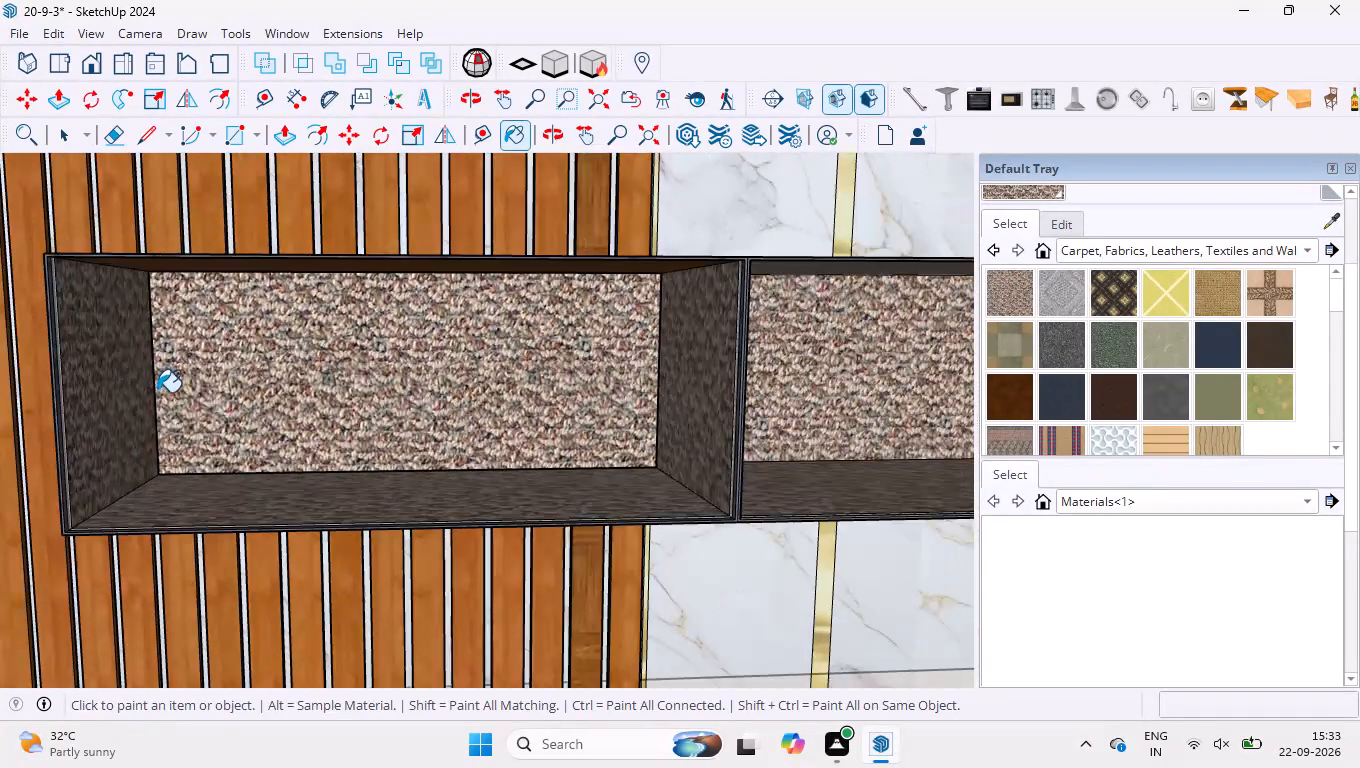
Paint the slat-side compartment's ceiling and the ceiling's front edge strip with the multicoloured carpet.
middle_click_drag(159, 390, 218, 239)
left_click(255, 279)
scroll(265, 312, "down", 5)
middle_click_drag(218, 335, 79, 439)
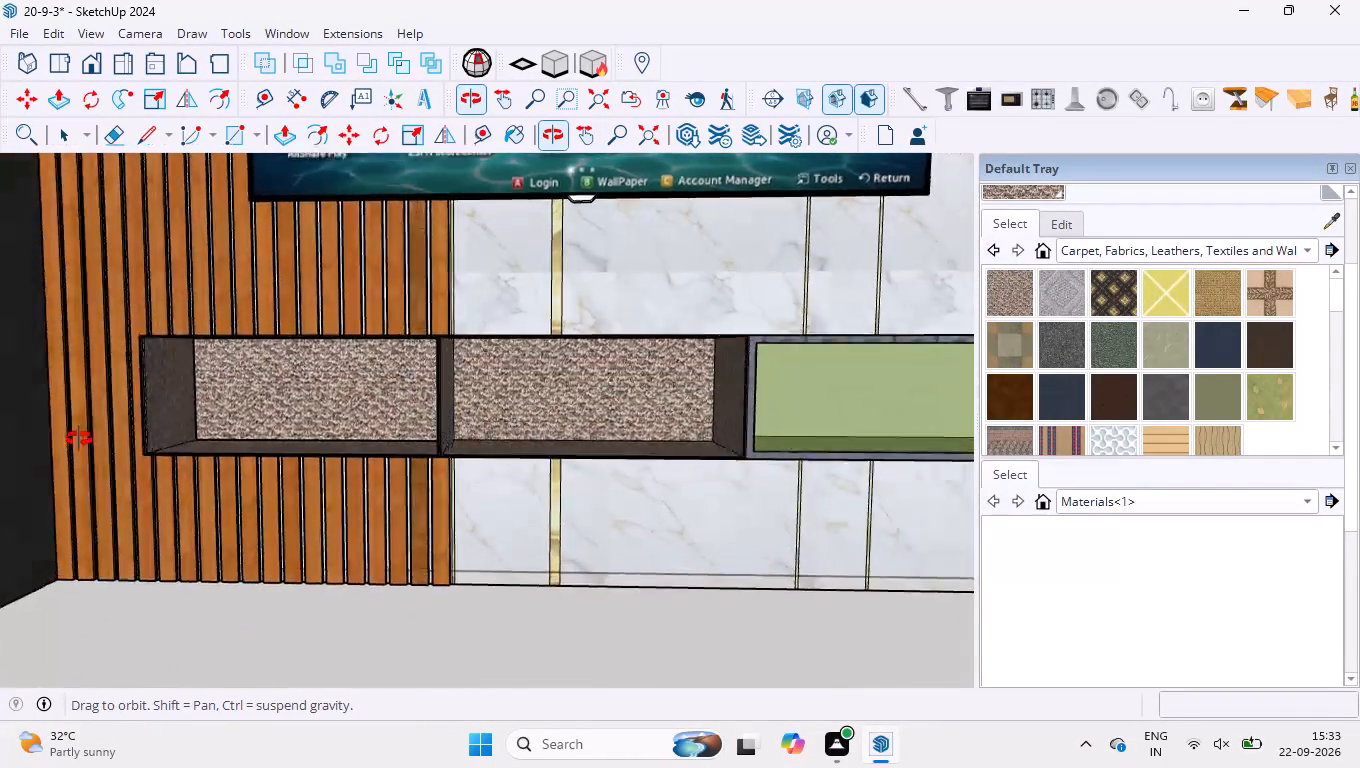
middle_click_drag(79, 439, 292, 180)
scroll(370, 222, "up", 20)
left_click(390, 224)
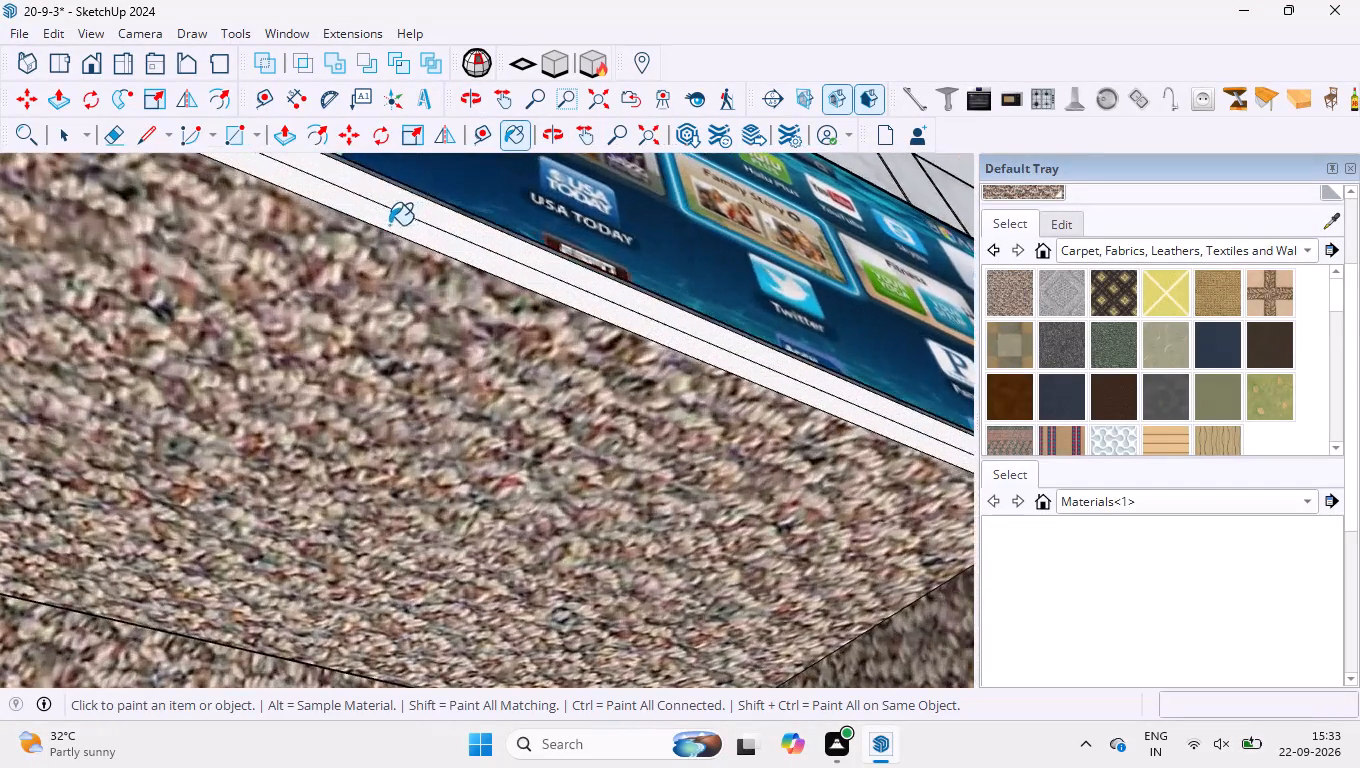
scroll(365, 272, "down", 4)
scroll(486, 308, "down", 3)
Paint the front edge strip of the divider wall inside the slat-side compartment with the multicoloured carpet.
scroll(880, 489, "up", 10)
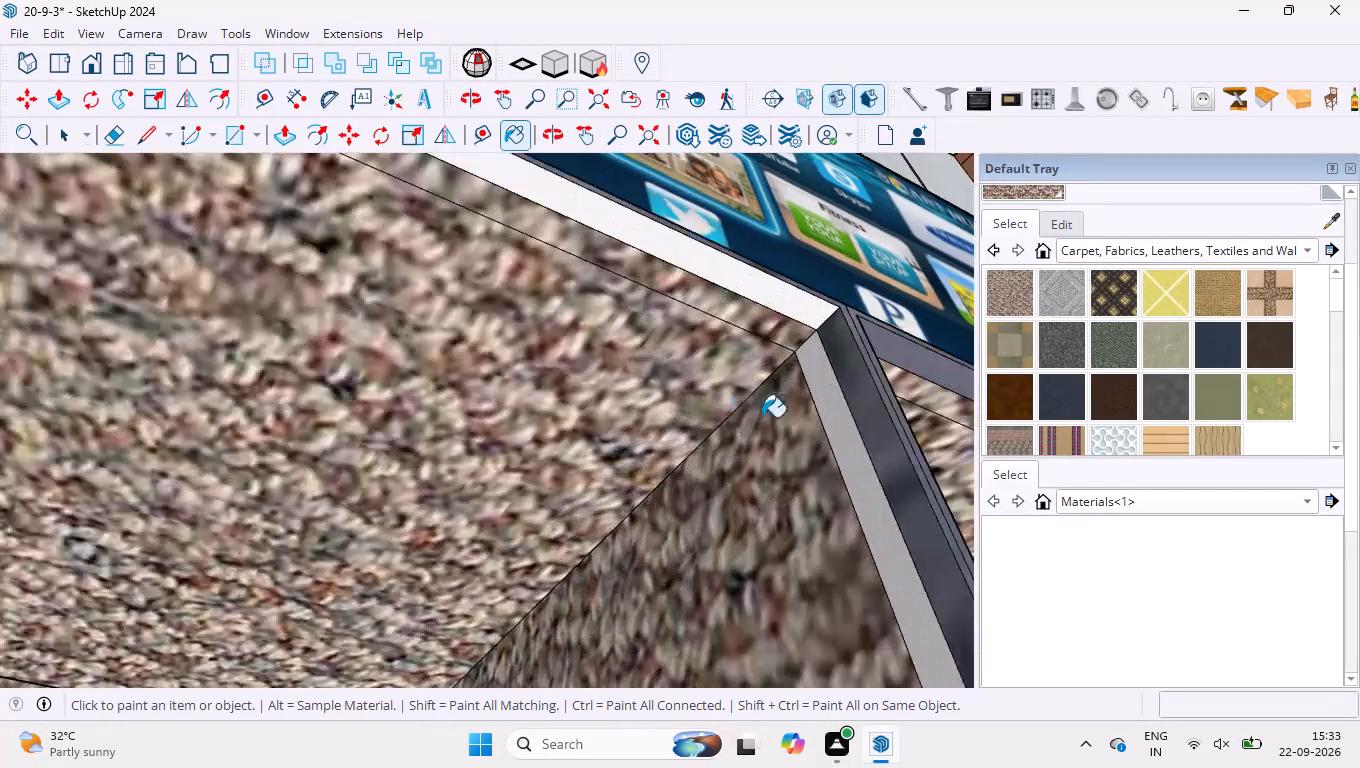
scroll(816, 406, "up", 4)
left_click(825, 401)
scroll(724, 439, "down", 16)
middle_click_drag(712, 454, 642, 527)
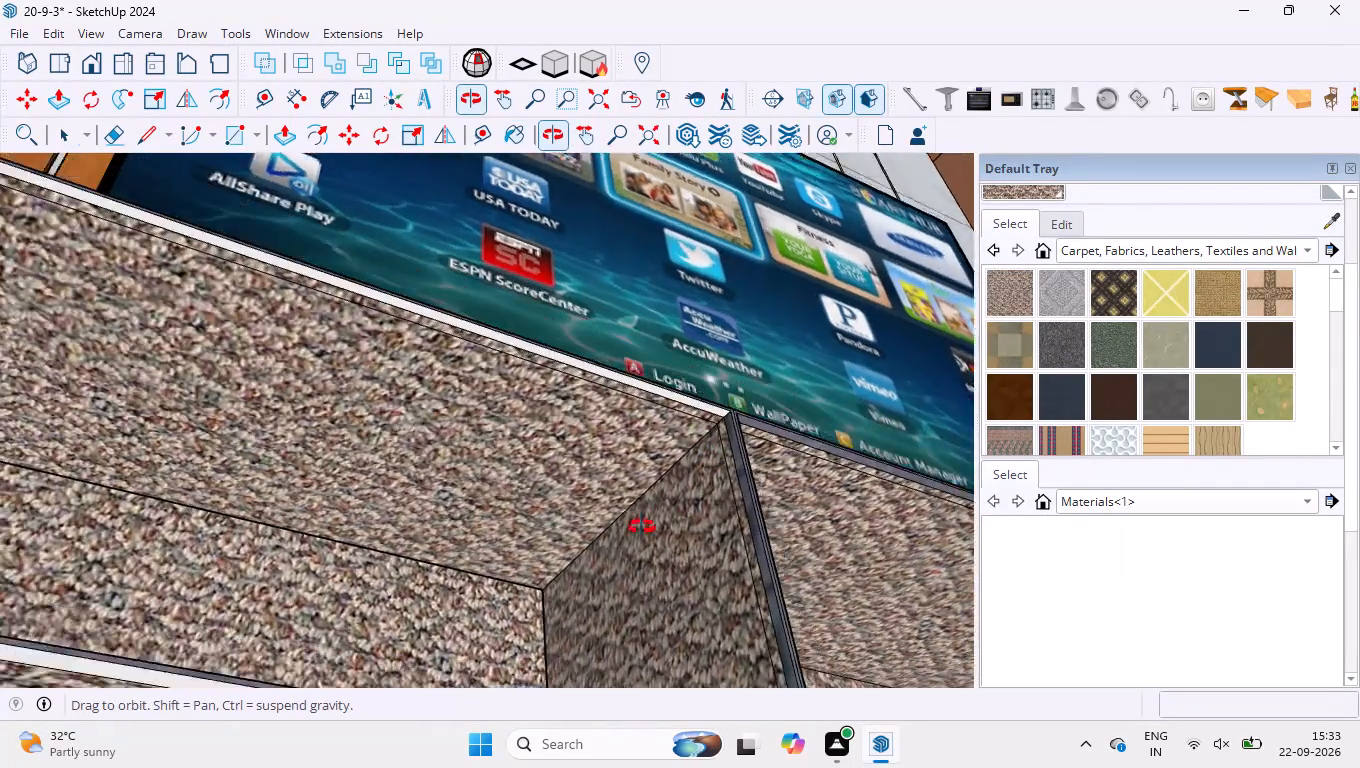
middle_click_drag(642, 527, 486, 620)
scroll(379, 491, "down", 10)
Paint the front edge strip of the slat-side compartment's inner end wall with the multicoloured carpet.
middle_click_drag(194, 569, 112, 577)
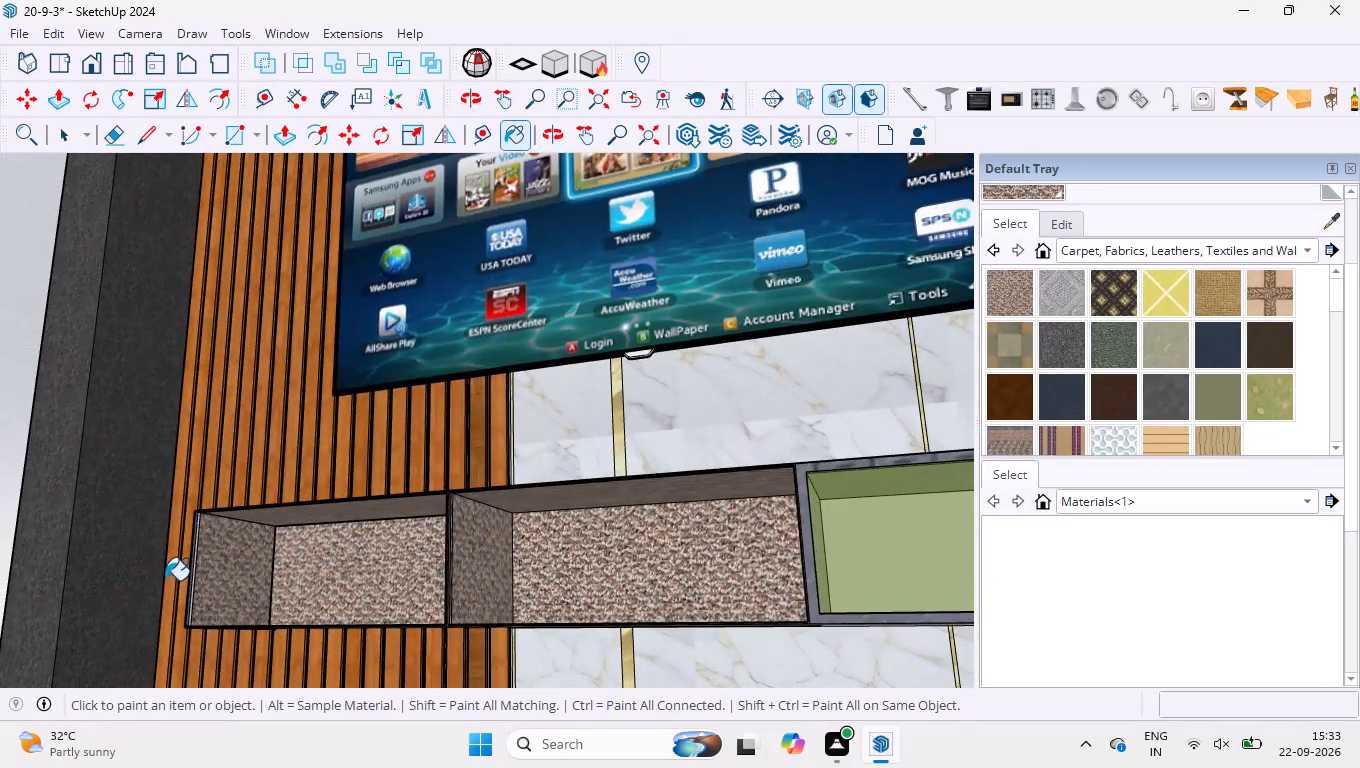
scroll(192, 576, "up", 12)
scroll(203, 446, "up", 15)
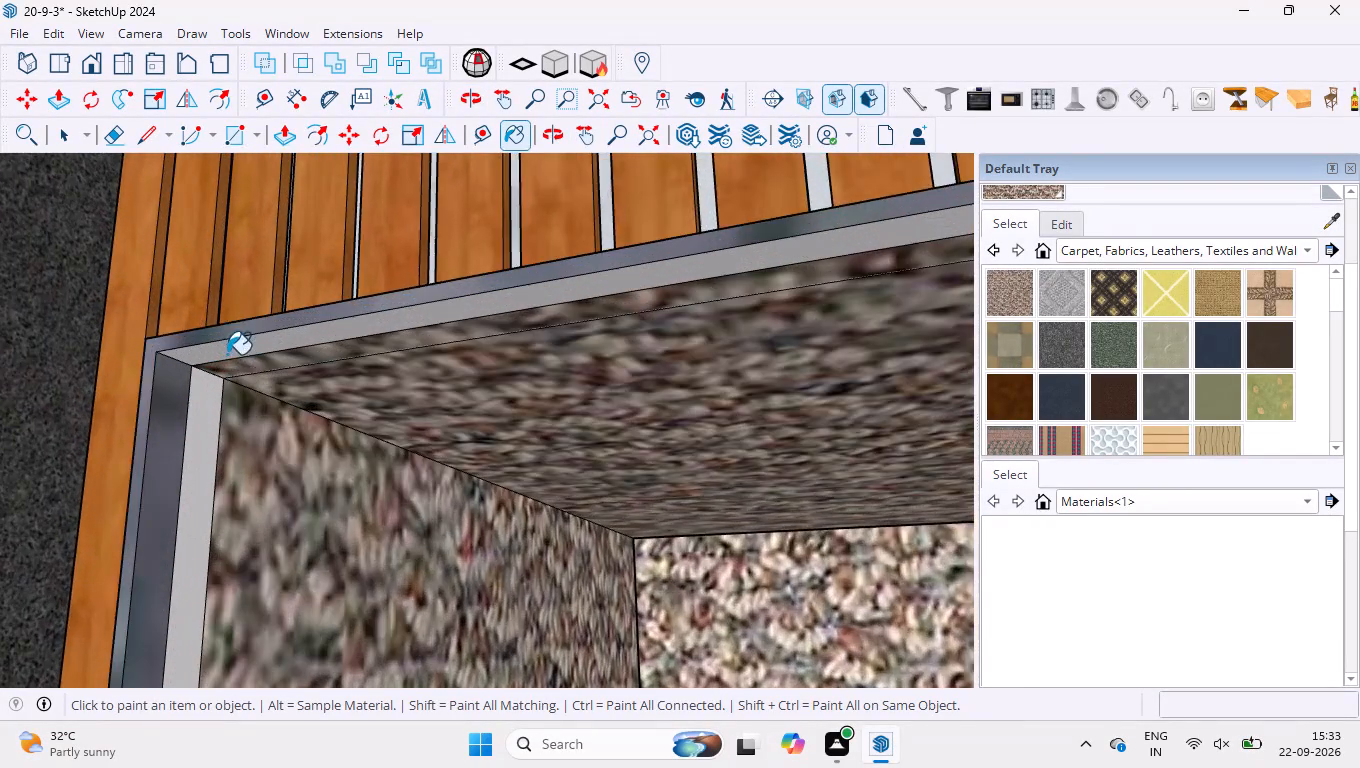
scroll(231, 370, "up", 5)
left_click(196, 412)
scroll(196, 419, "down", 20)
scroll(196, 419, "down", 3)
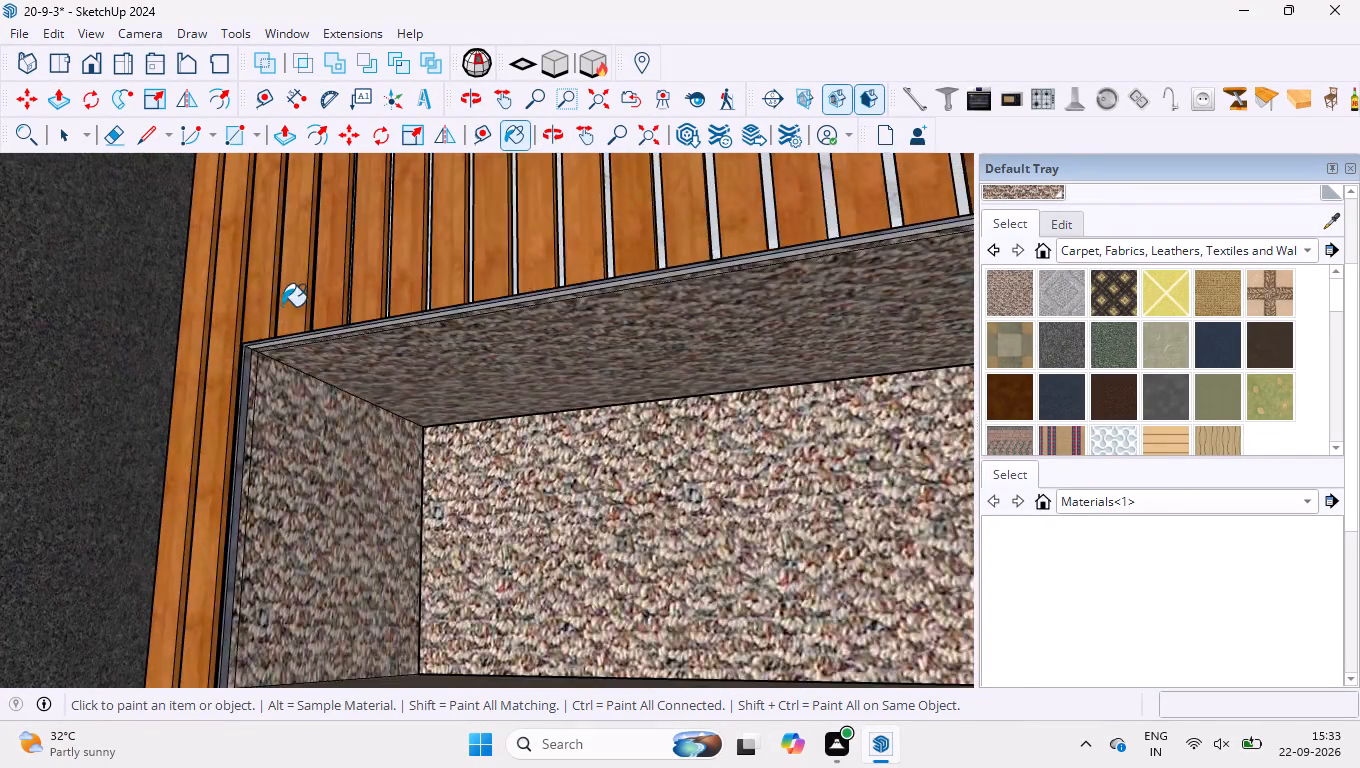
scroll(282, 306, "down", 2)
Paint the front edge strip of the slat-side compartment's floor with the multicoloured carpet.
middle_click_drag(274, 494, 325, 691)
scroll(297, 429, "up", 10)
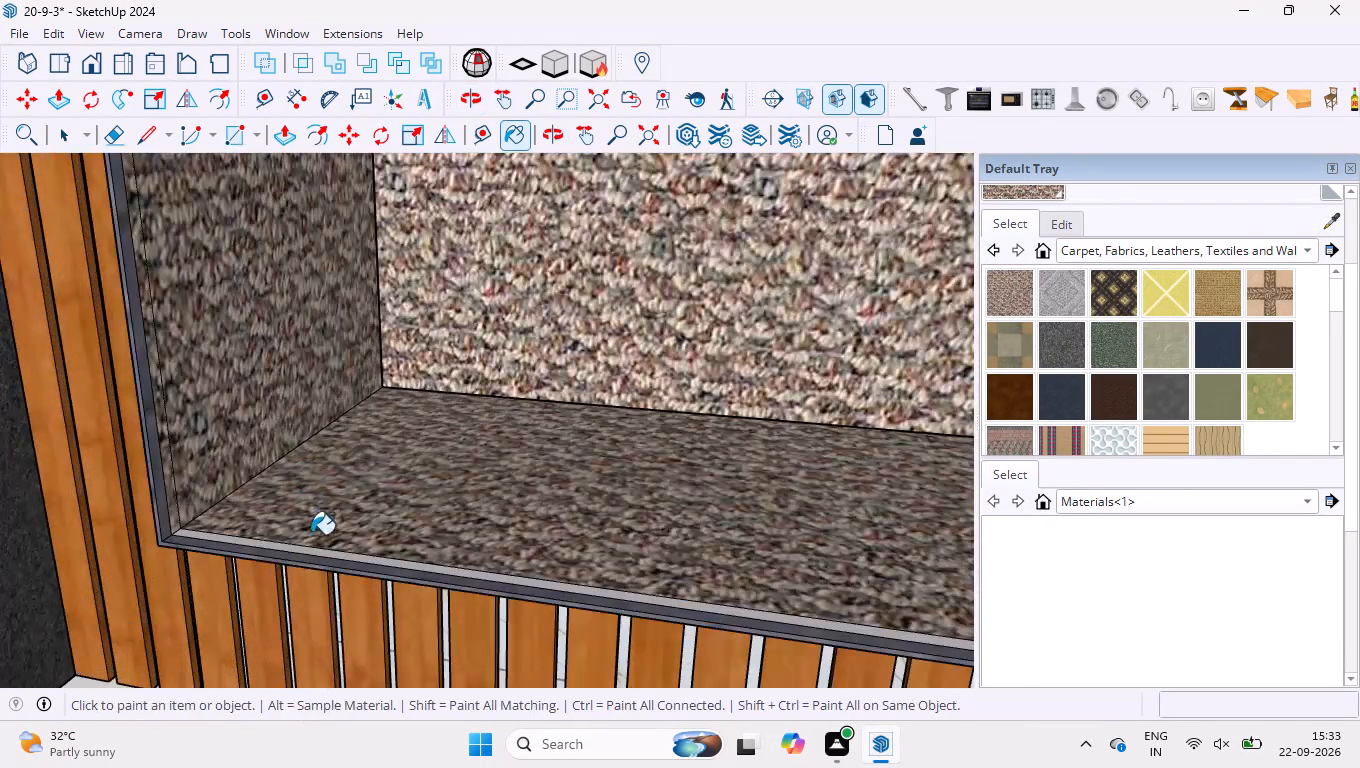
middle_click_drag(311, 534, 278, 584)
scroll(161, 505, "up", 5)
left_click(207, 550)
scroll(229, 475, "down", 5)
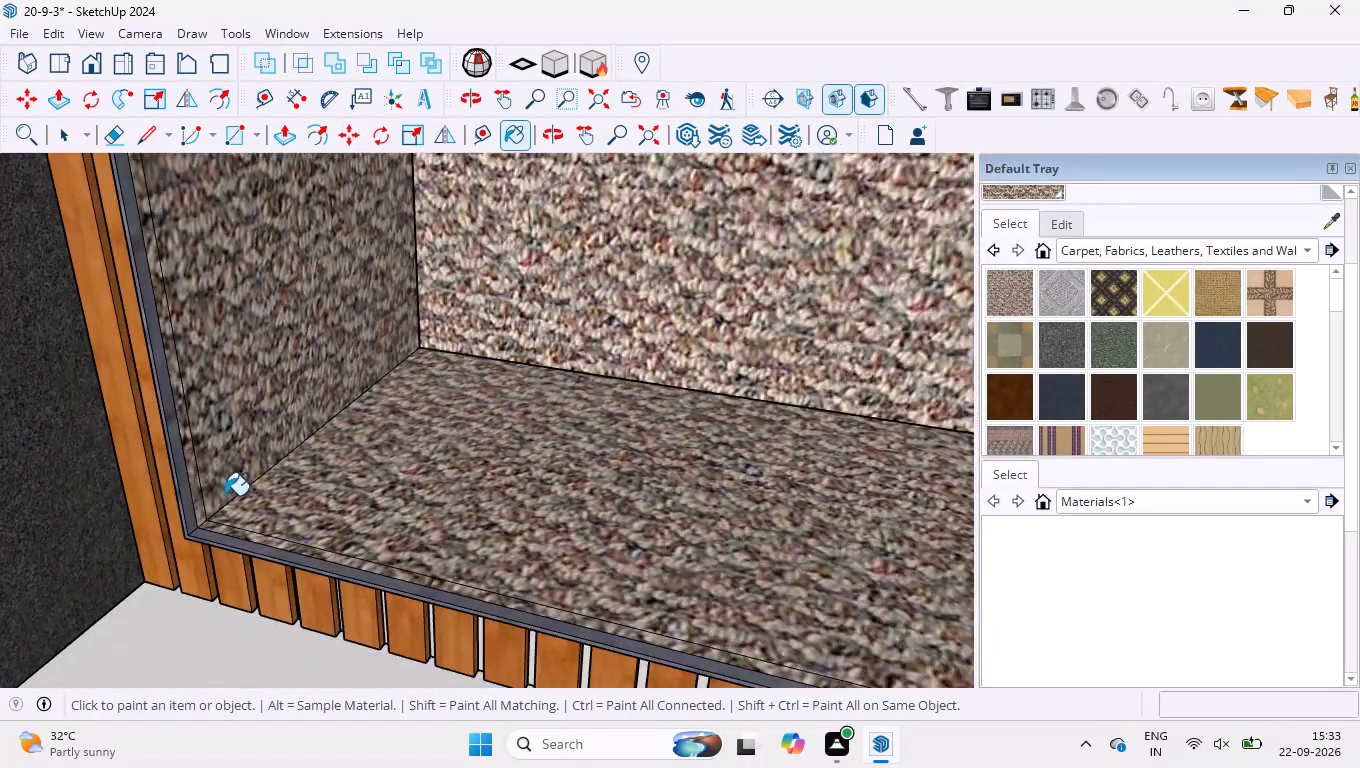
scroll(225, 495, "down", 6)
middle_click_drag(234, 519, 397, 579)
scroll(473, 426, "down", 5)
Paint the brown front edge strip of the second compartment's floor with the multicoloured carpet.
scroll(466, 452, "down", 5)
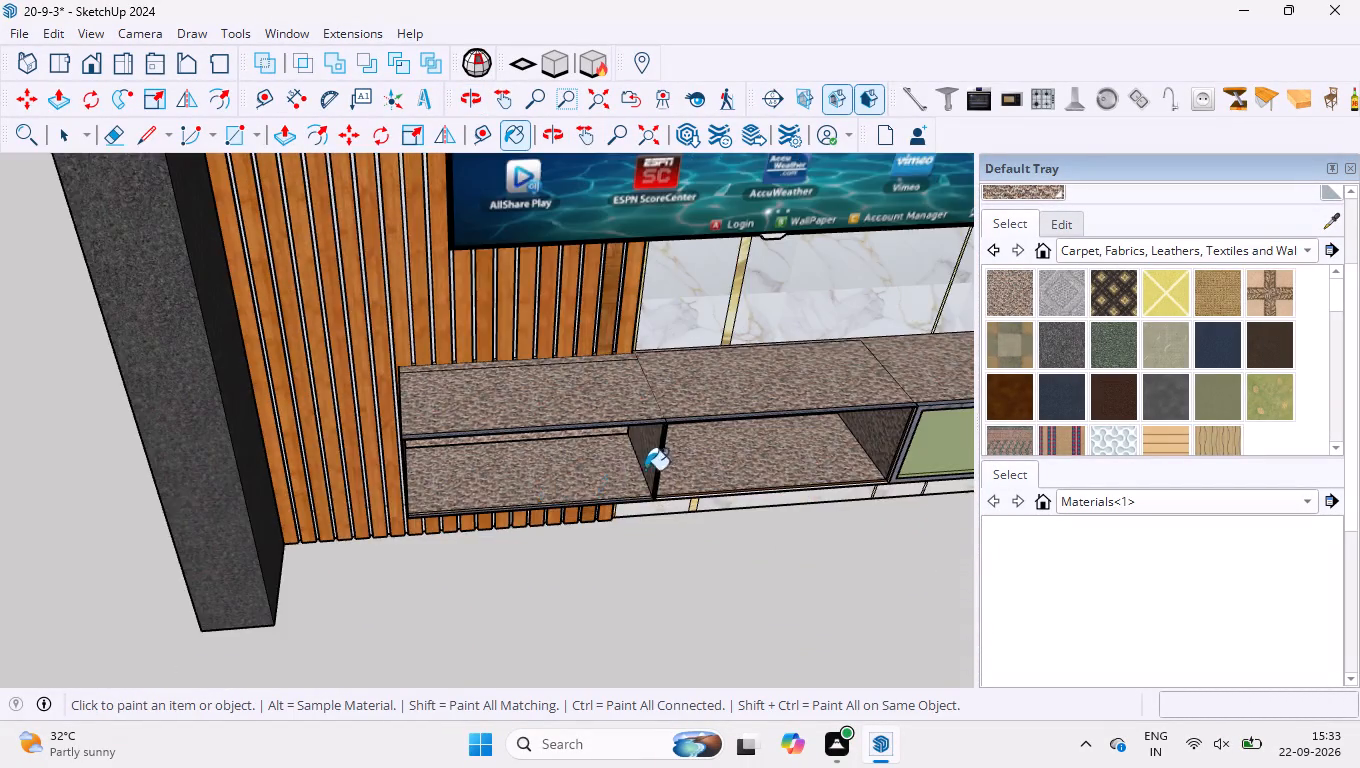
scroll(651, 461, "up", 3)
scroll(938, 511, "up", 9)
scroll(509, 463, "up", 4)
middle_click_drag(217, 502, 640, 559)
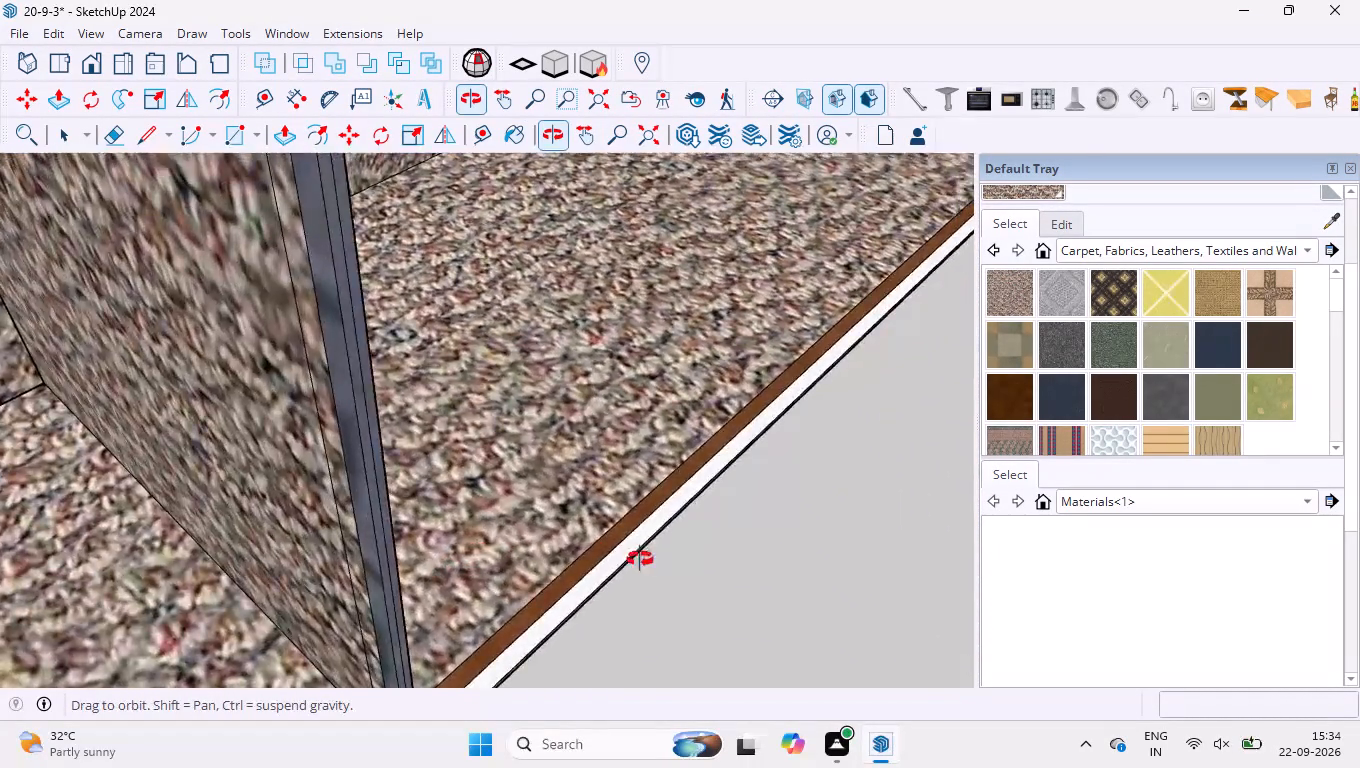
middle_click_drag(640, 559, 393, 565)
scroll(319, 472, "down", 4)
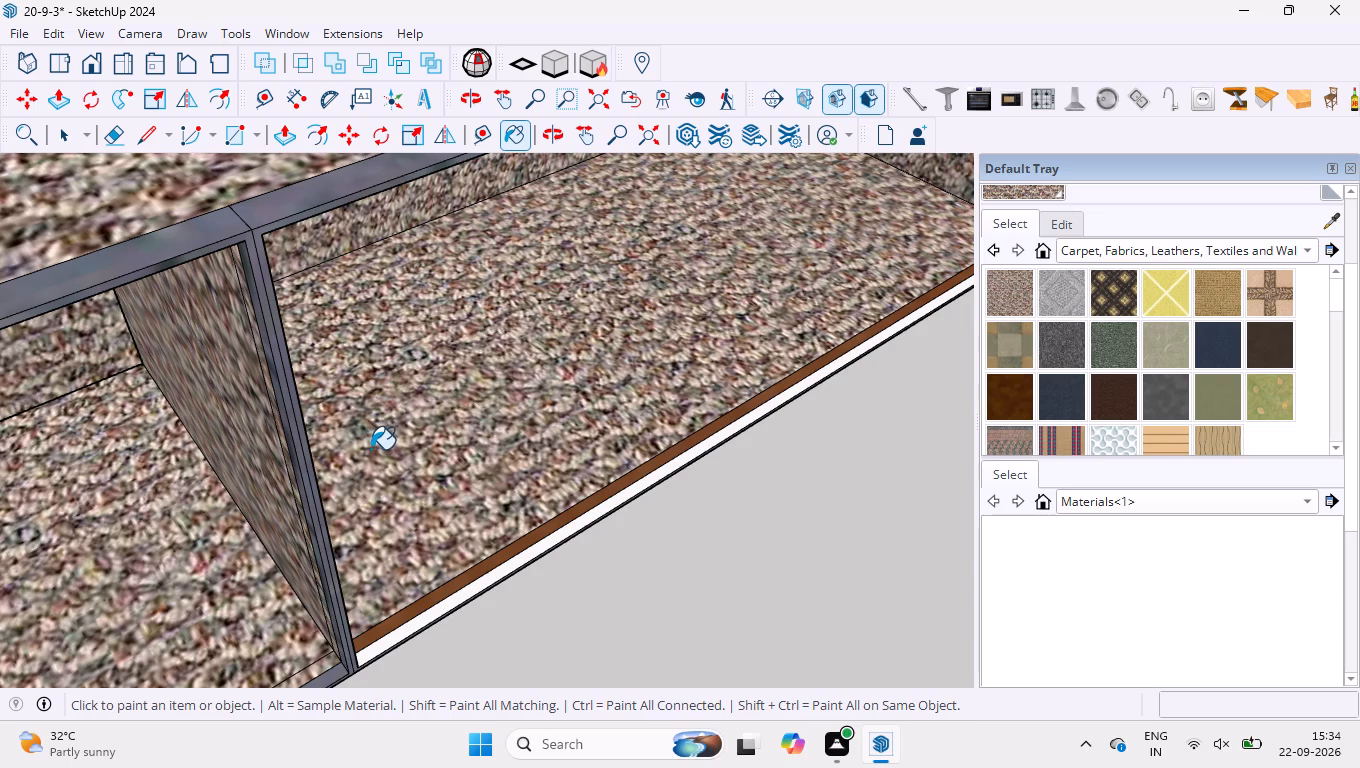
scroll(286, 412, "down", 2)
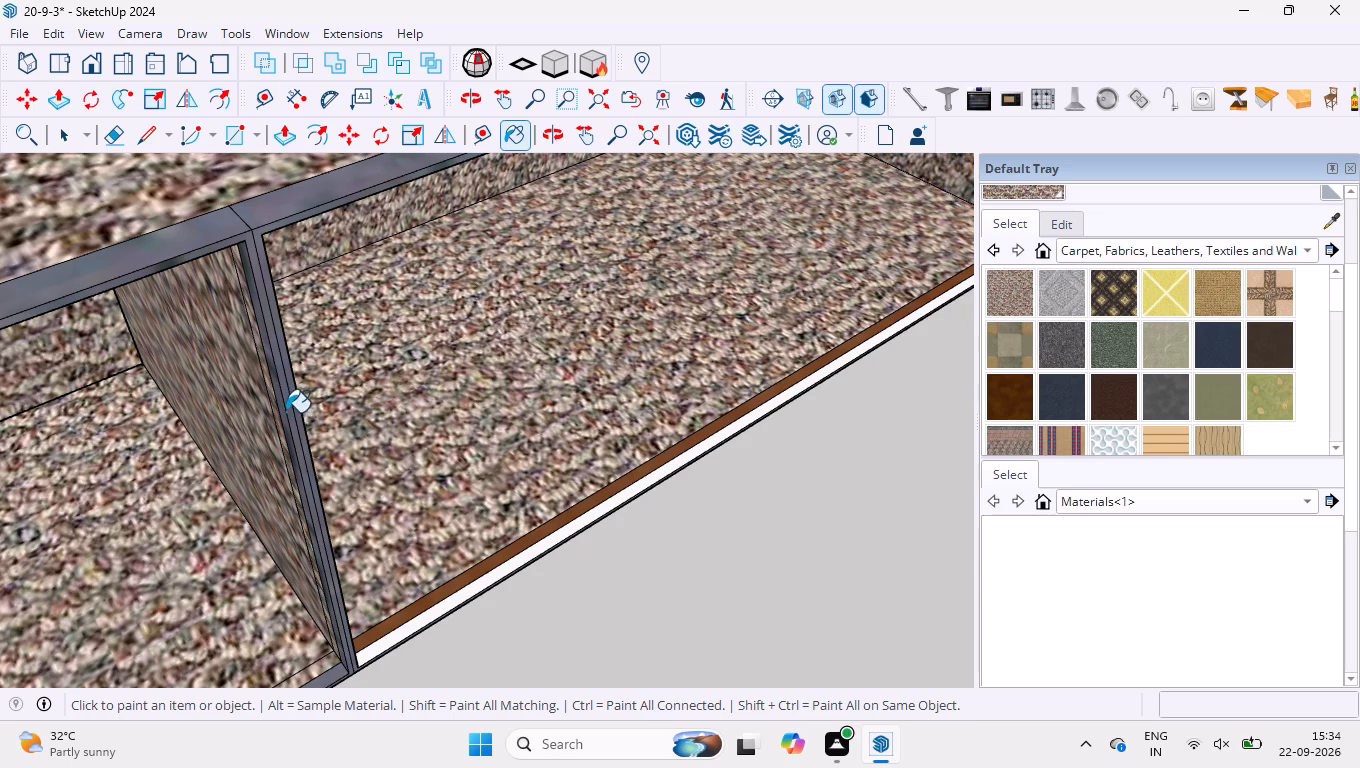
scroll(286, 412, "down", 1)
scroll(373, 537, "up", 5)
scroll(421, 641, "up", 4)
left_click(416, 623)
scroll(359, 538, "down", 5)
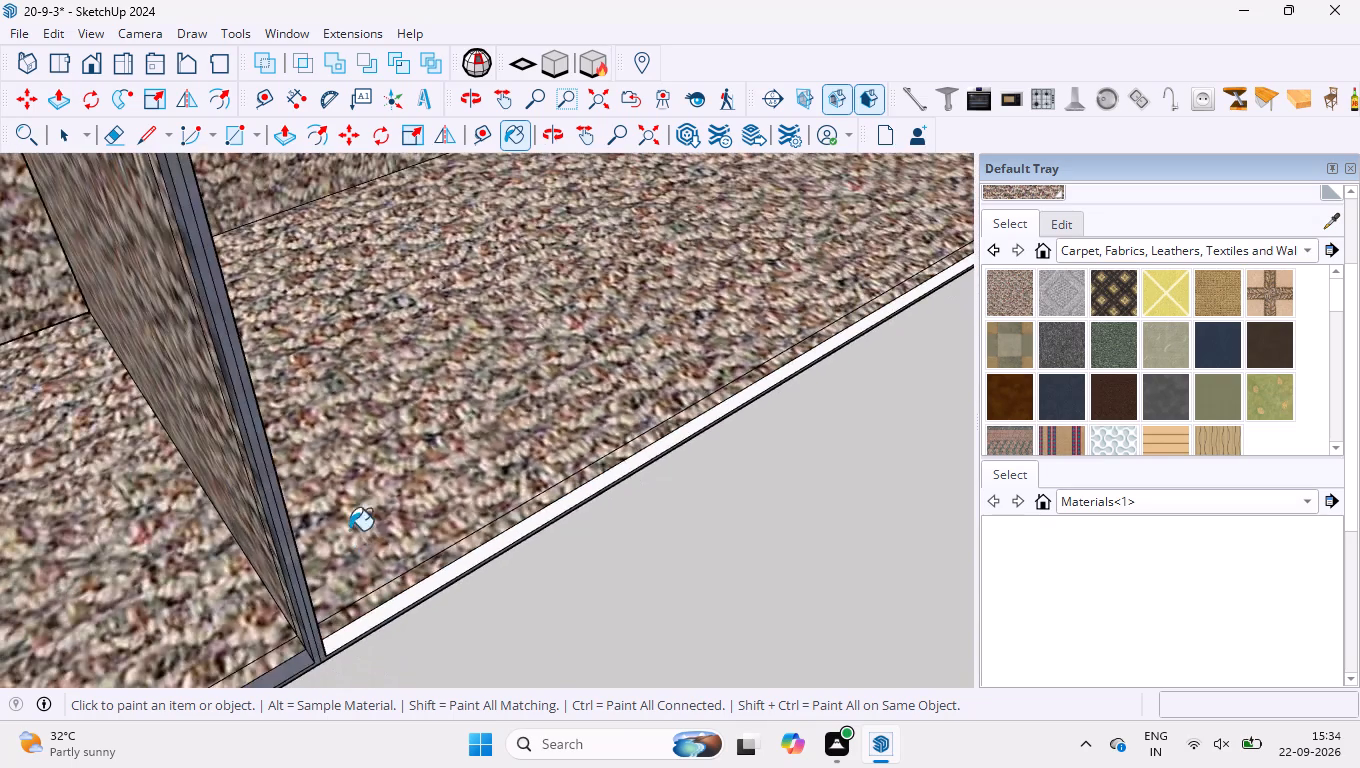
scroll(349, 530, "down", 16)
Sample the dark grey frame material and paint the frame's inner face along the outer end wall beneath the glass cabinet.
scroll(816, 254, "up", 10)
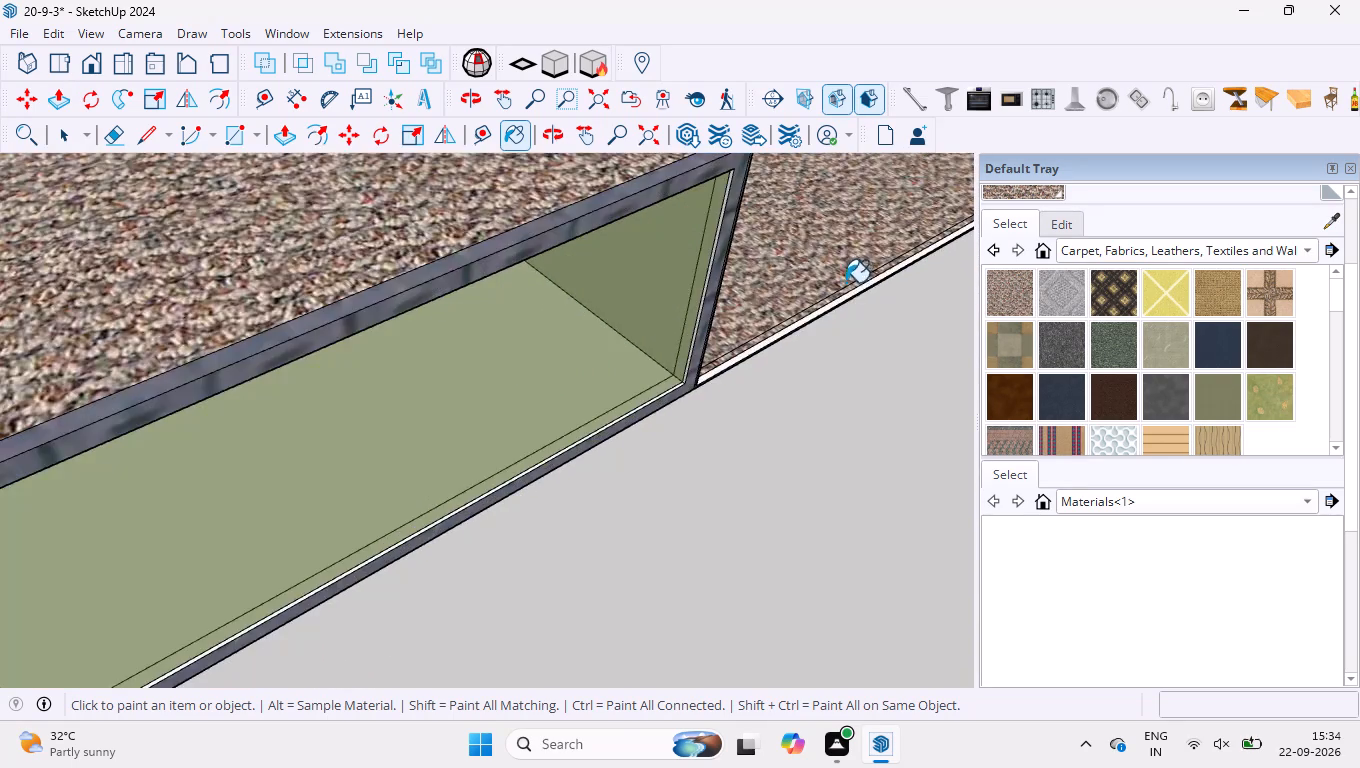
scroll(845, 282, "up", 4)
scroll(588, 426, "down", 17)
middle_click_drag(547, 433, 487, 103)
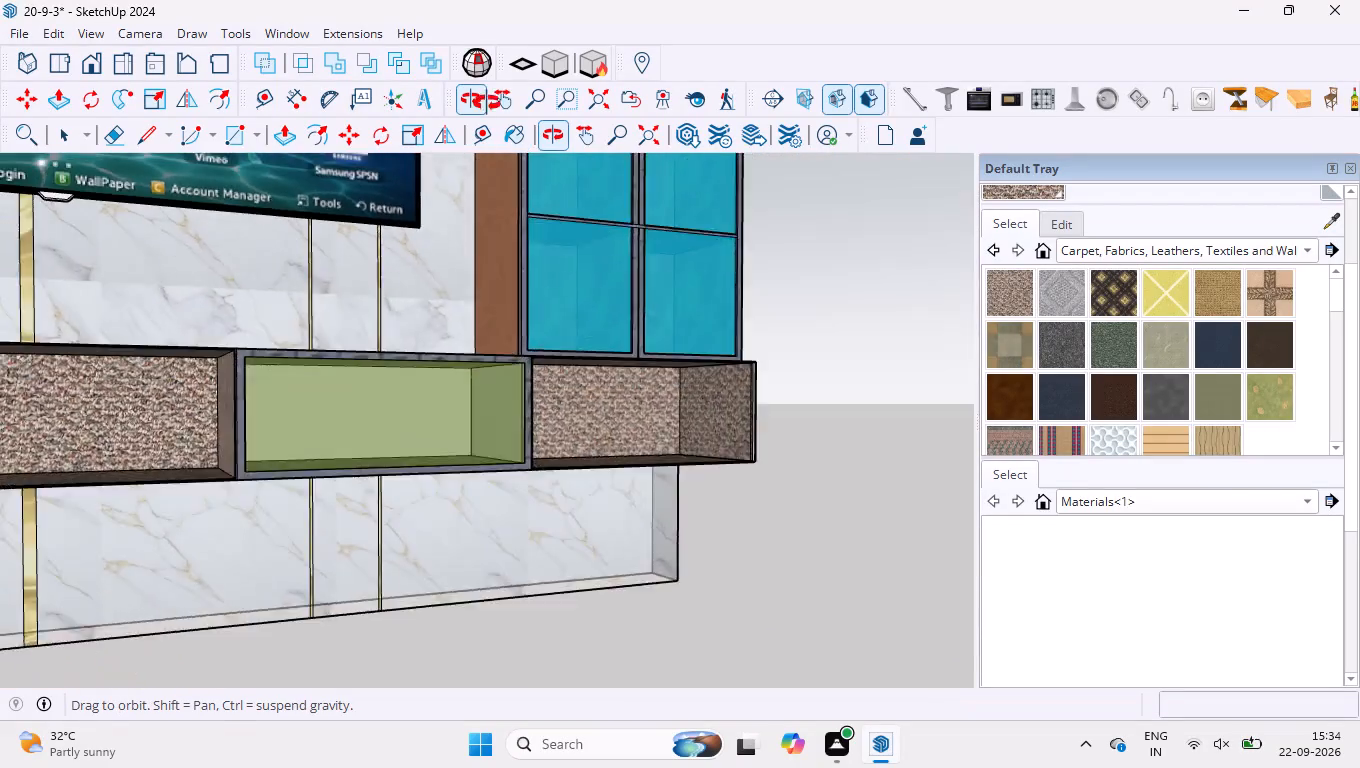
middle_click_drag(487, 103, 480, 26)
scroll(719, 540, "up", 13)
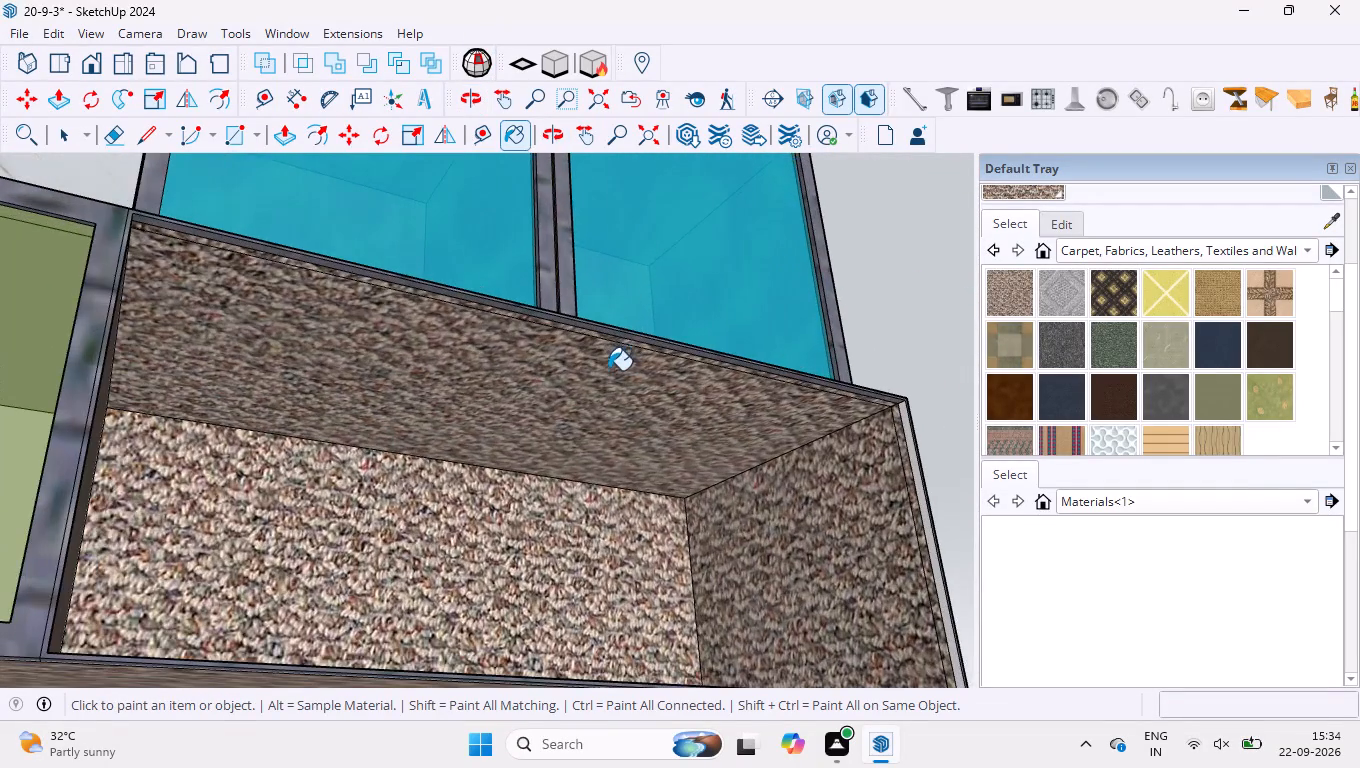
scroll(601, 359, "down", 9)
scroll(722, 409, "up", 9)
scroll(682, 326, "up", 6)
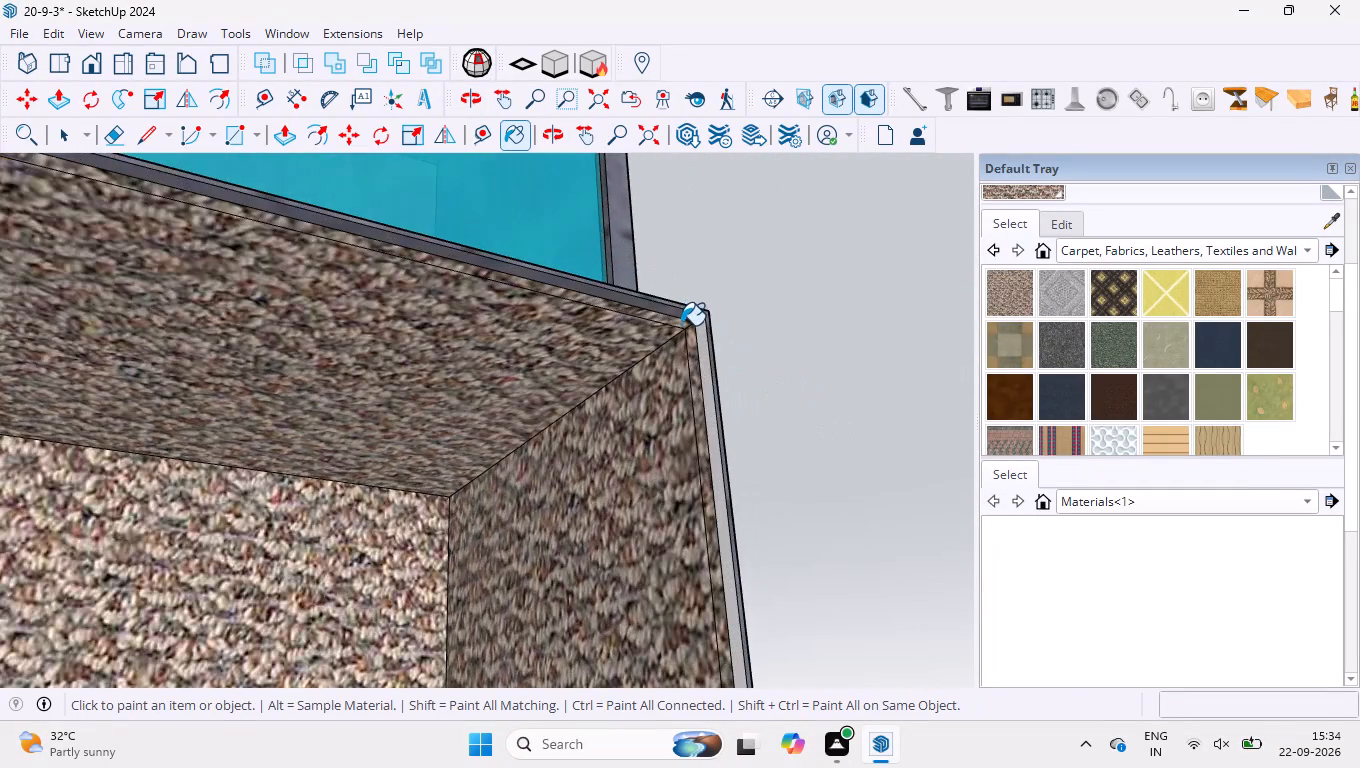
scroll(681, 325, "up", 8)
key("space")
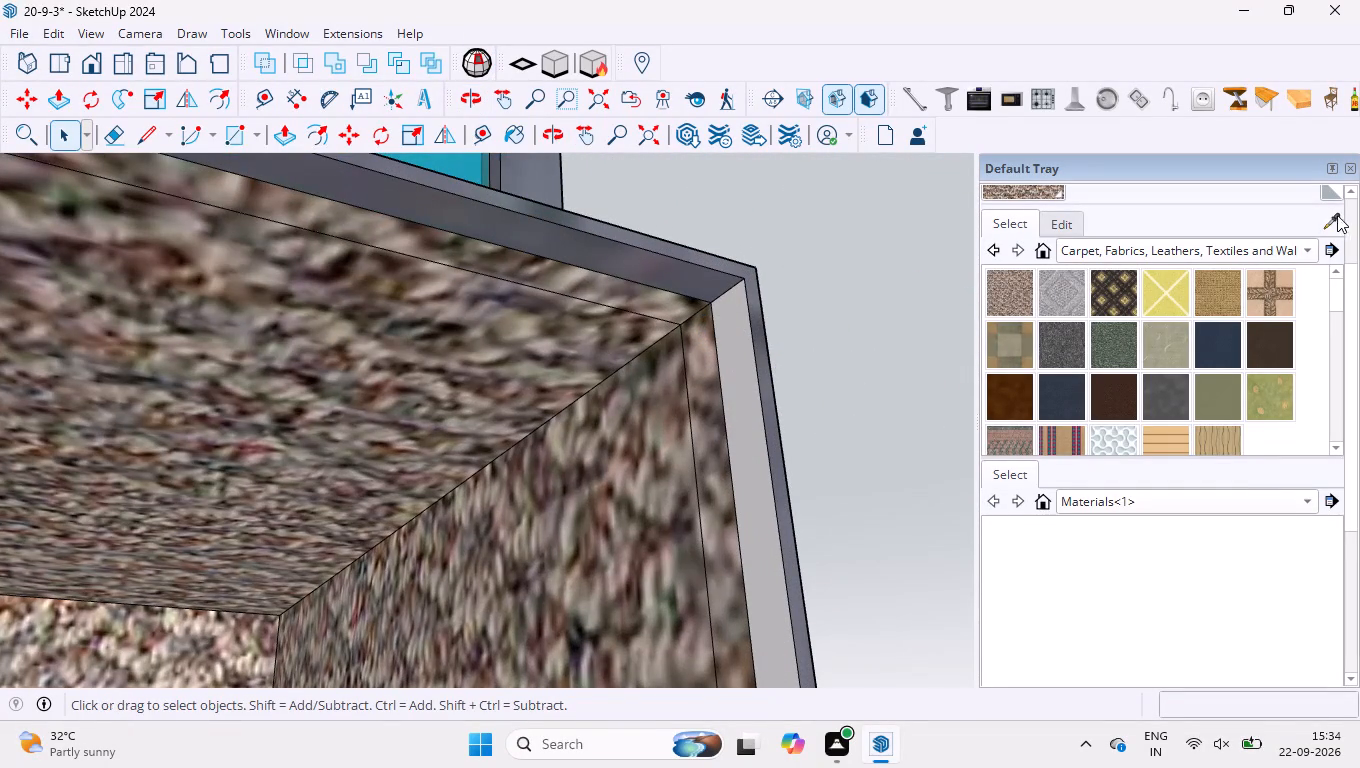
left_click(1332, 219)
left_click(691, 276)
left_click(728, 336)
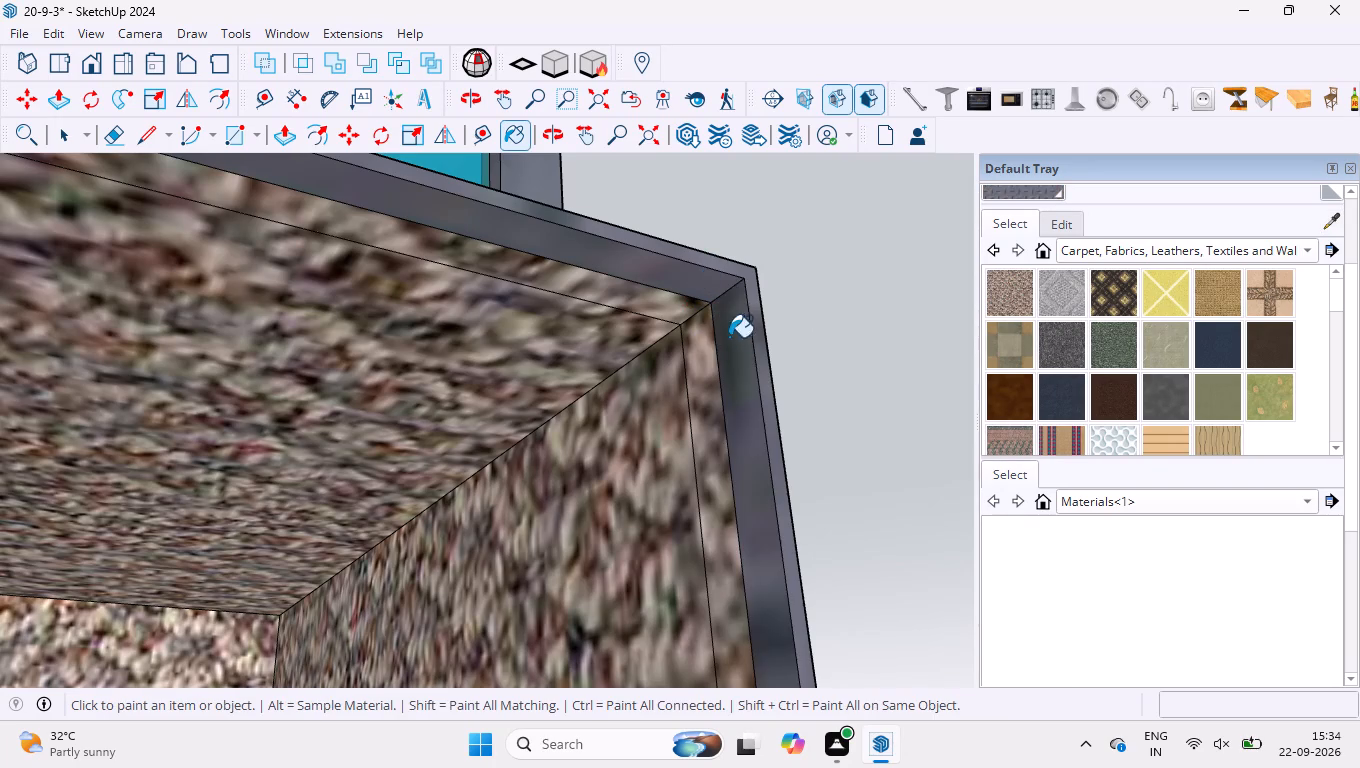
scroll(722, 340, "down", 20)
Paint the white inner frame face along the floor of the compartment beneath the glass cabinet with the dark grey frame material.
middle_click_drag(703, 386, 645, 641)
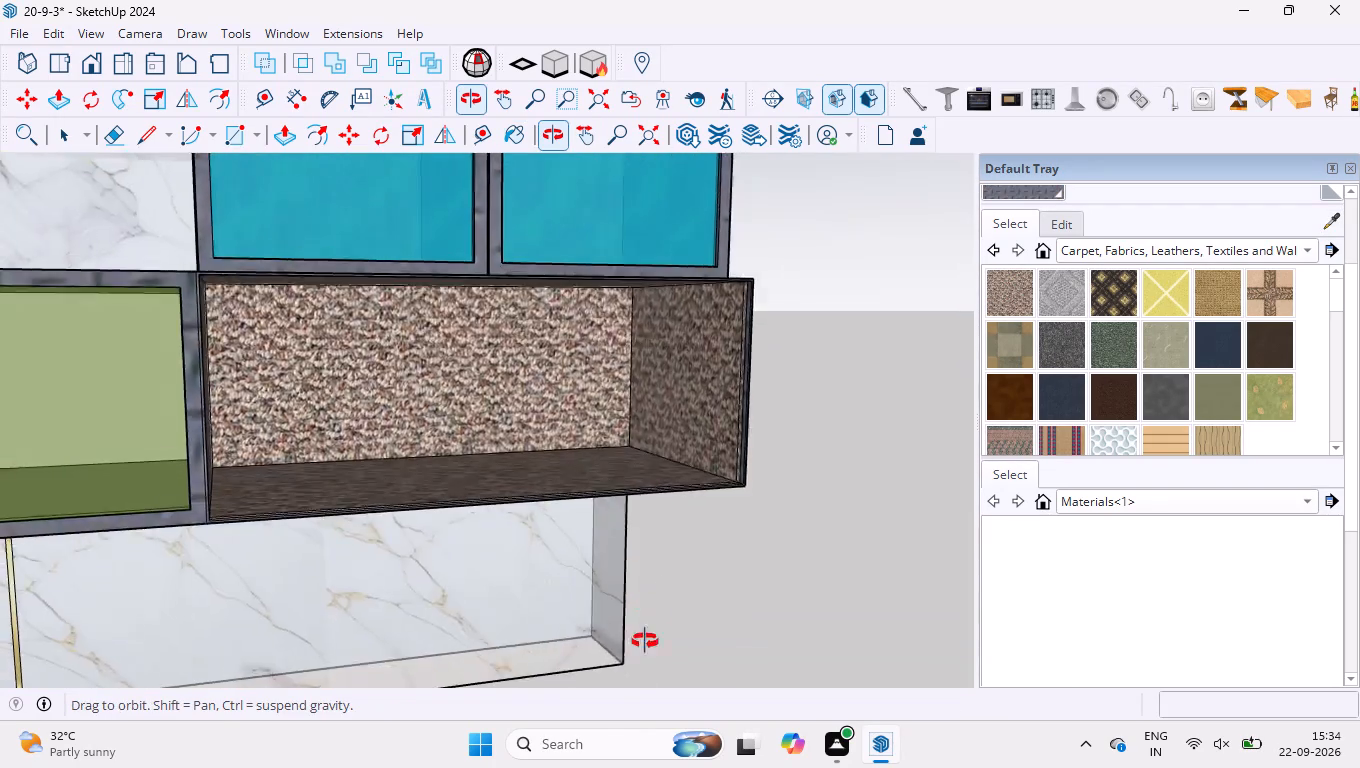
middle_click_drag(645, 641, 625, 741)
scroll(669, 511, "up", 16)
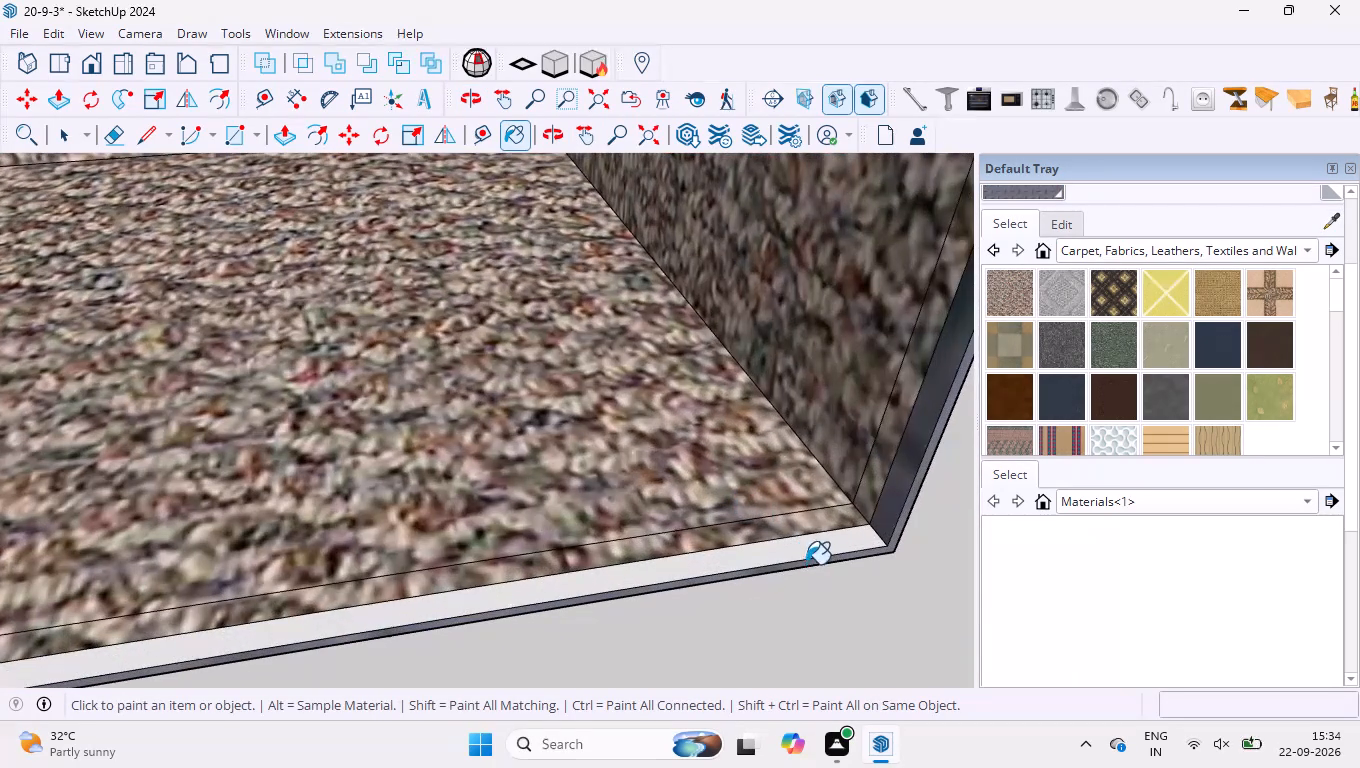
left_click(807, 556)
scroll(820, 568, "down", 17)
Examine the low cabinet's end, underside and compartments for frame faces or edge strips that still need painting.
middle_click_drag(494, 582, 467, 501)
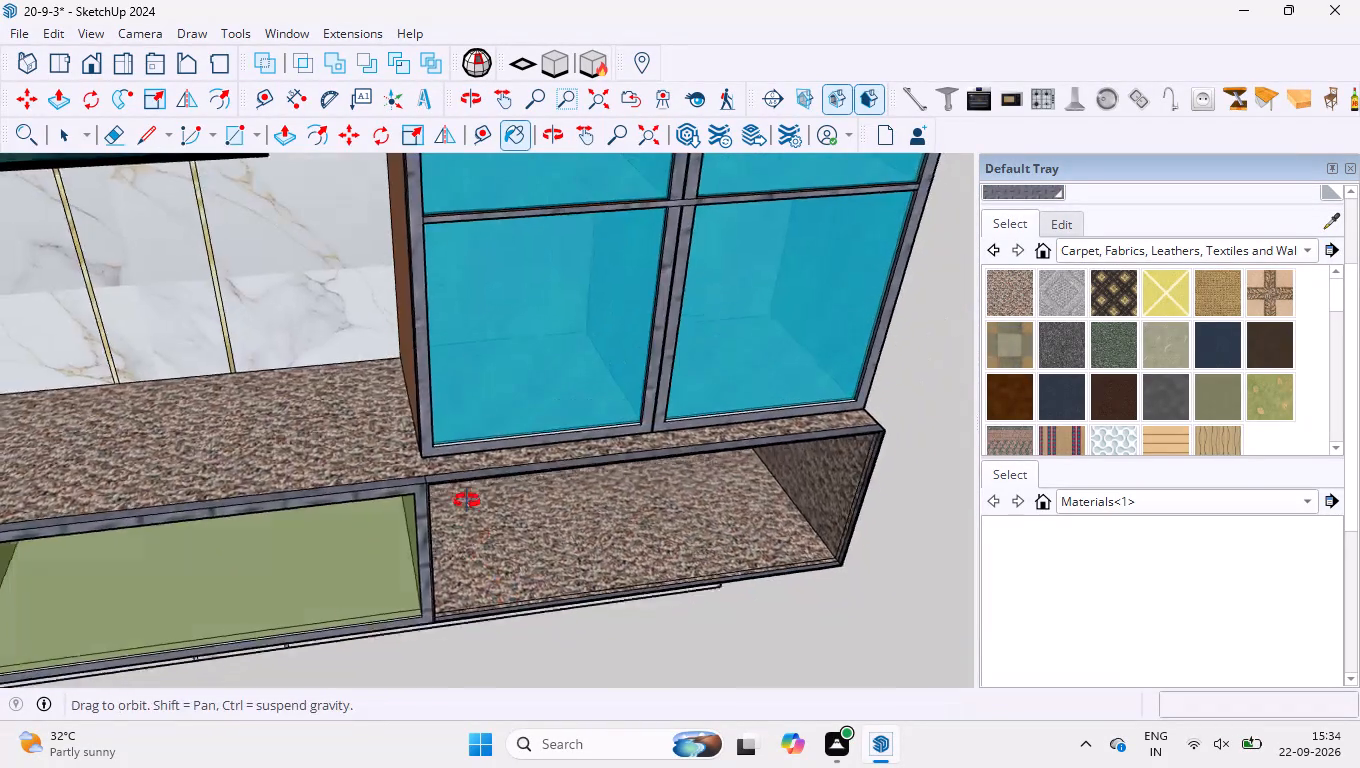
middle_click_drag(467, 501, 46, 182)
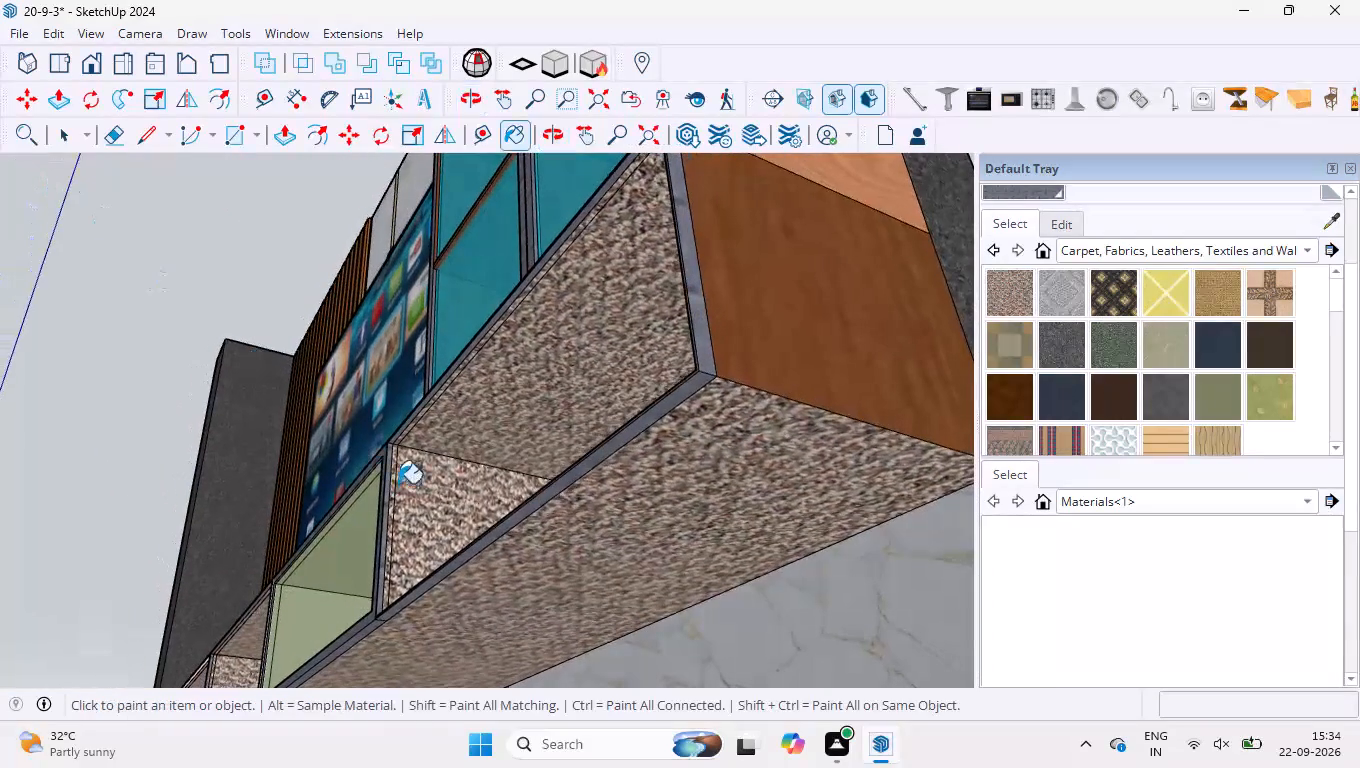
scroll(397, 481, "down", 1)
middle_click_drag(319, 486, 414, 493)
scroll(322, 533, "down", 4)
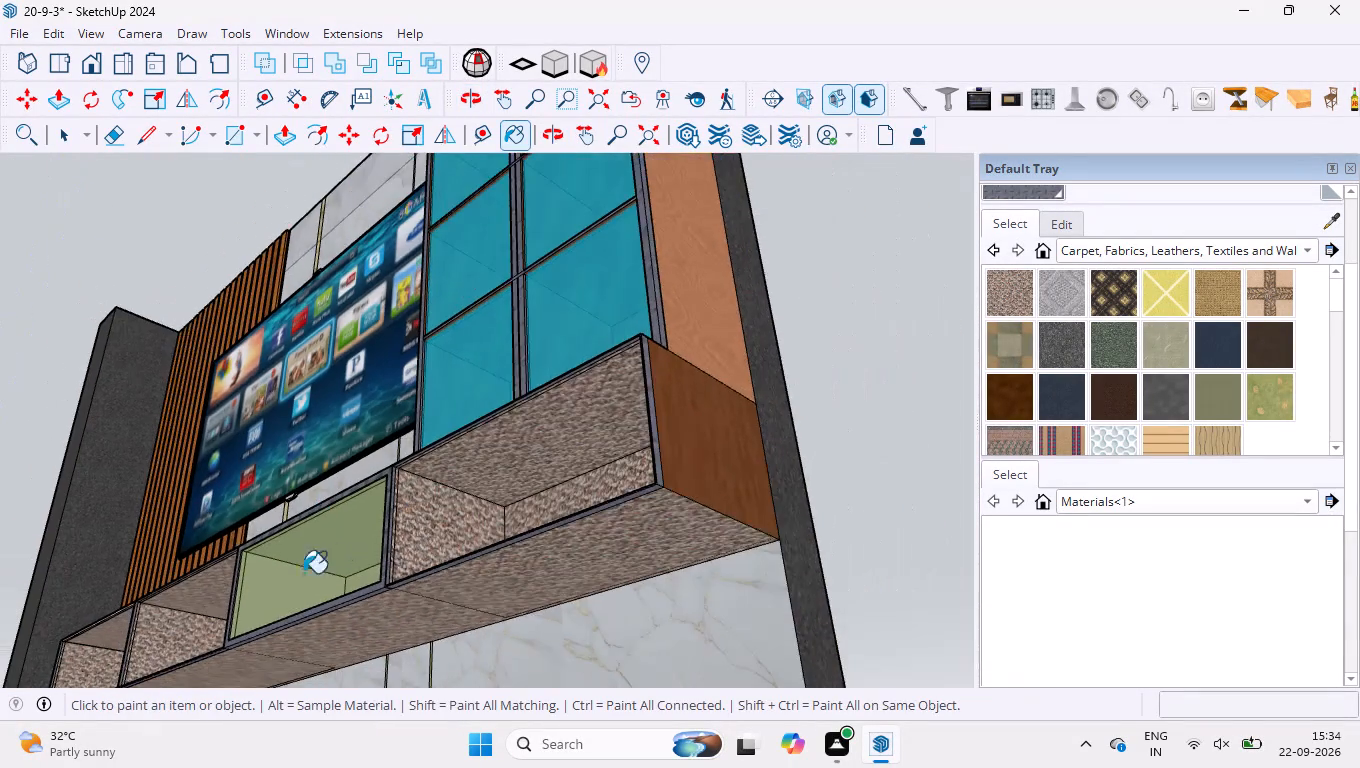
scroll(139, 684, "up", 17)
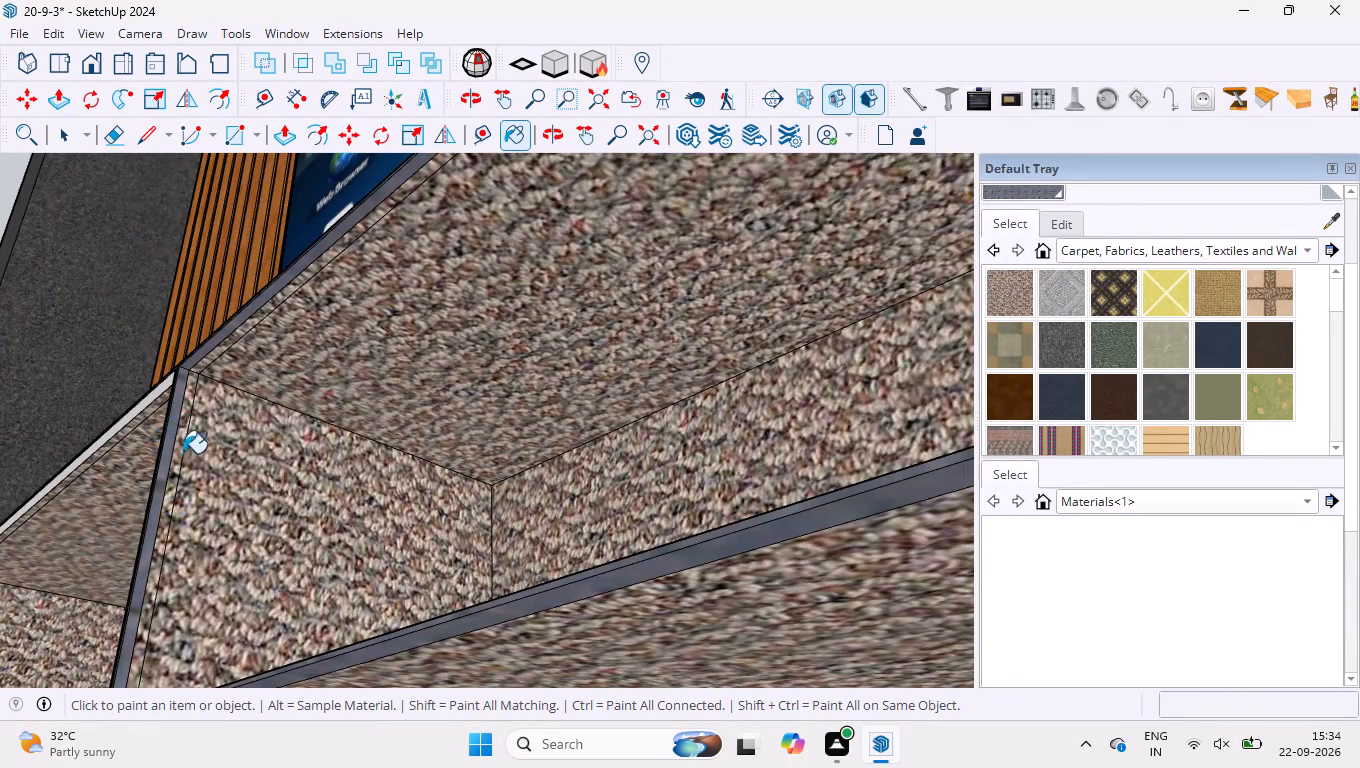
scroll(196, 488, "down", 8)
middle_click_drag(288, 504, 532, 739)
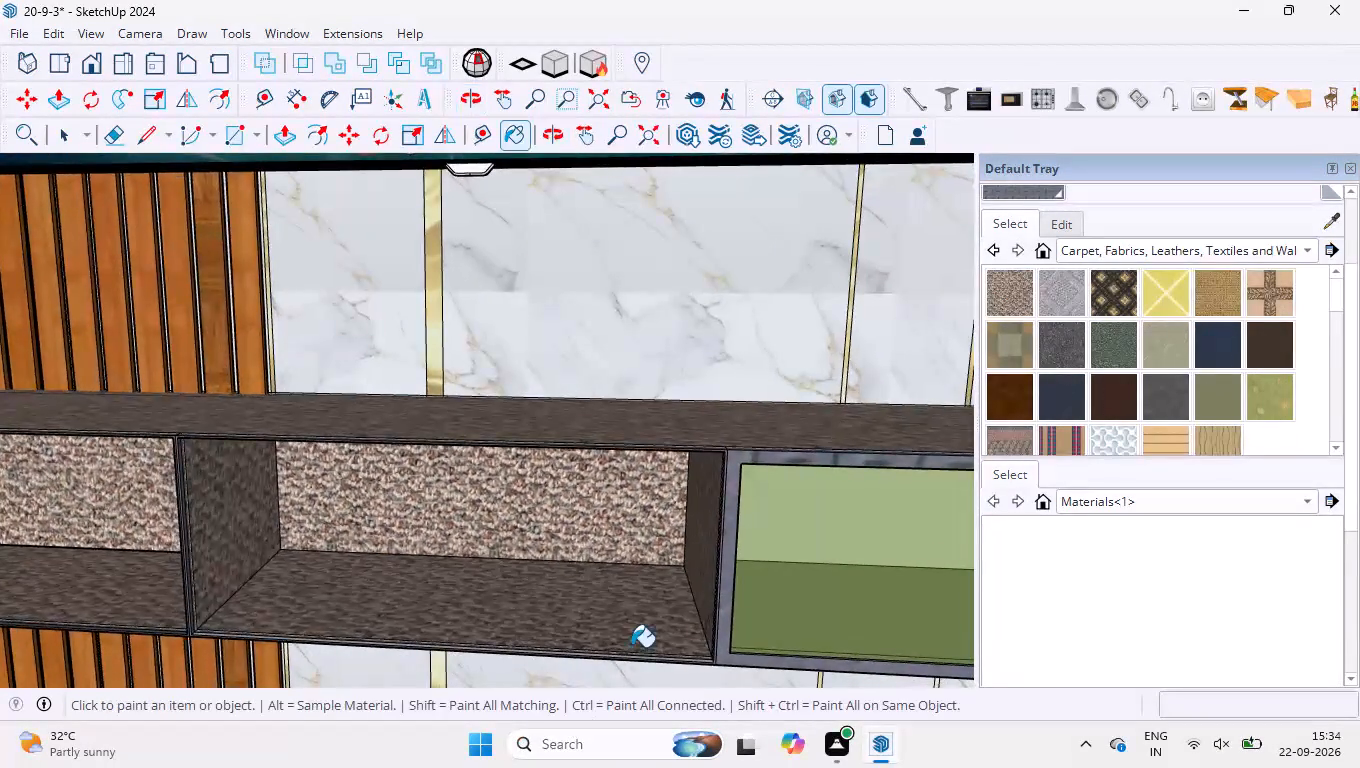
Paint the second compartment's inner frame faces at the lower corner beside the green compartment with the dark grey frame material.
scroll(633, 642, "up", 5)
scroll(800, 672, "up", 4)
middle_click_drag(712, 627, 870, 636)
scroll(874, 635, "up", 5)
scroll(783, 571, "up", 4)
left_click(755, 554)
left_click(715, 588)
left_click(715, 572)
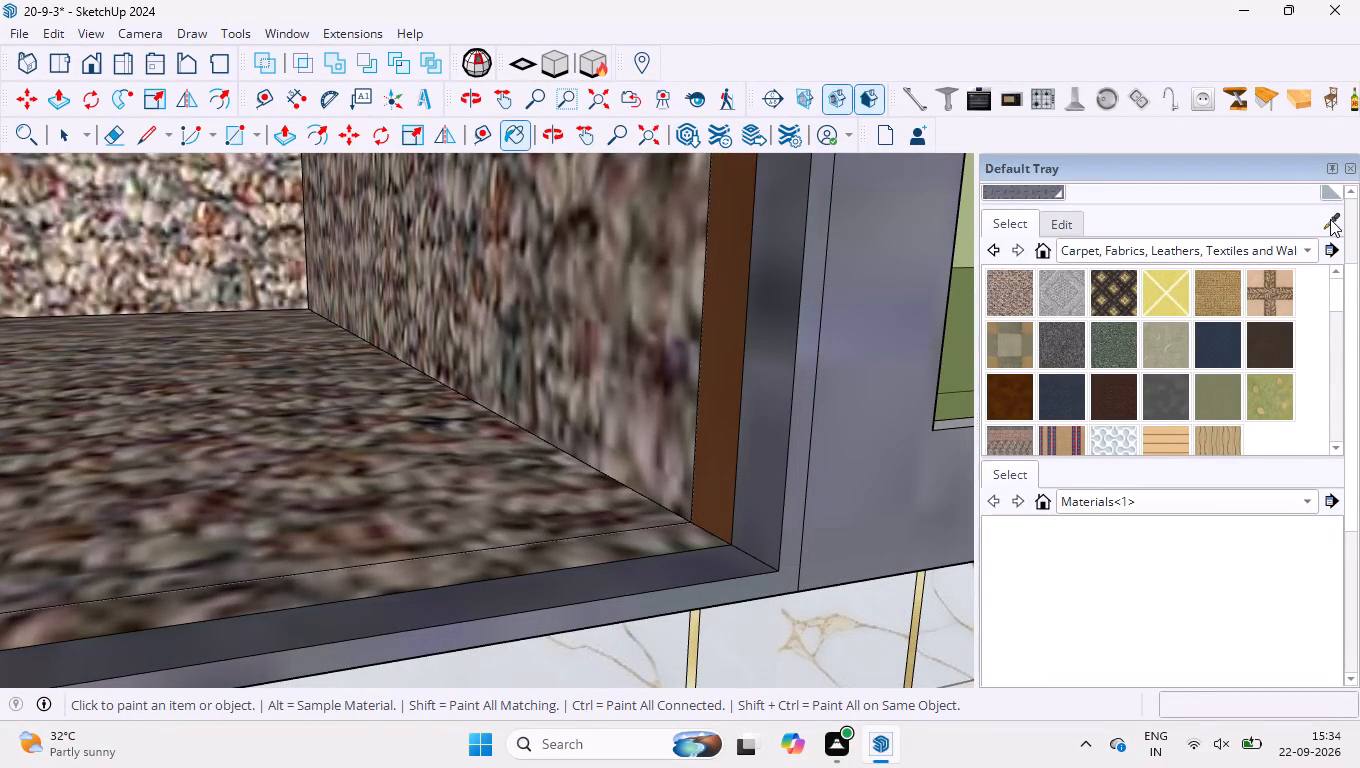
Sample the multicoloured carpet and paint the brown front edge strip of the second compartment's divider wall beside the green compartment.
left_click(1330, 220)
left_click(687, 546)
left_click(704, 507)
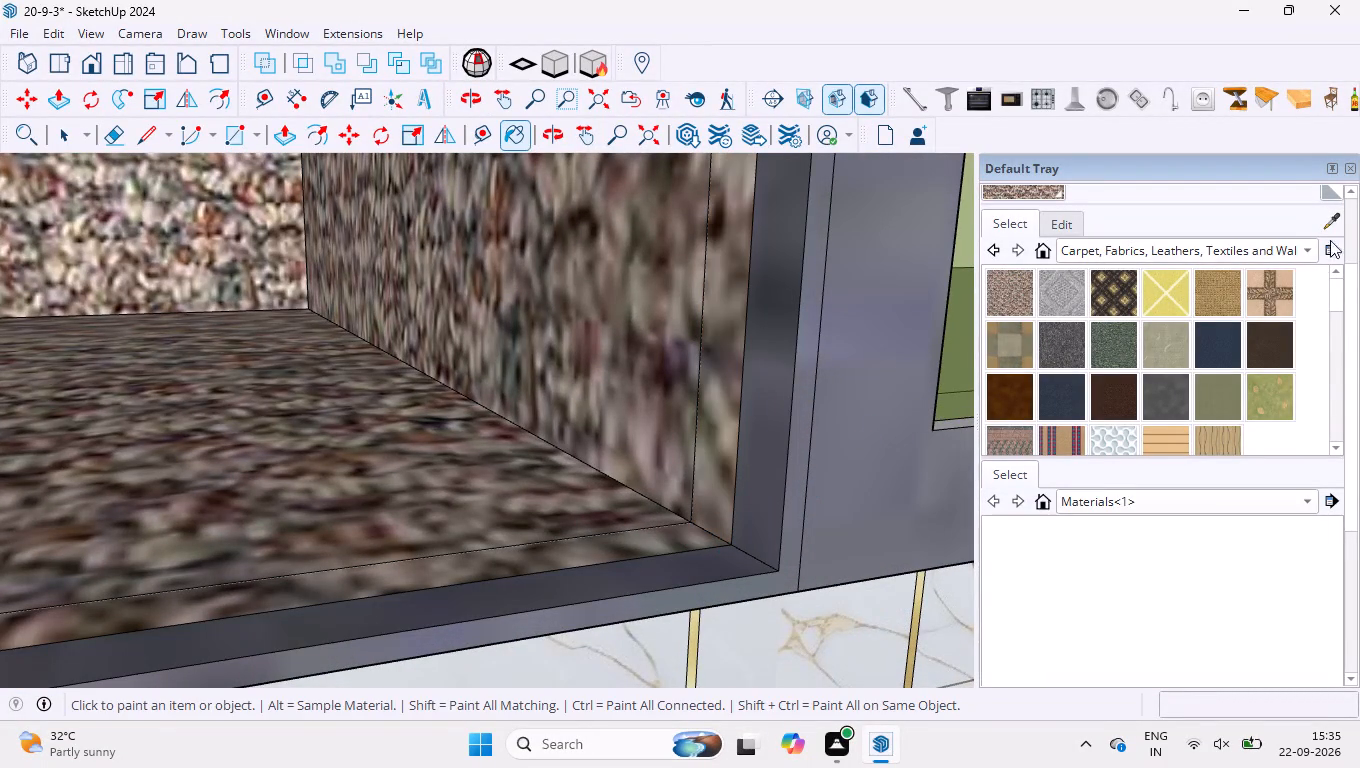
Sample the dark grey frame material and paint the white inner frame face along the ceiling of the first compartment, by the wood slats.
left_click(1337, 221)
left_click(832, 444)
scroll(835, 437, "down", 6)
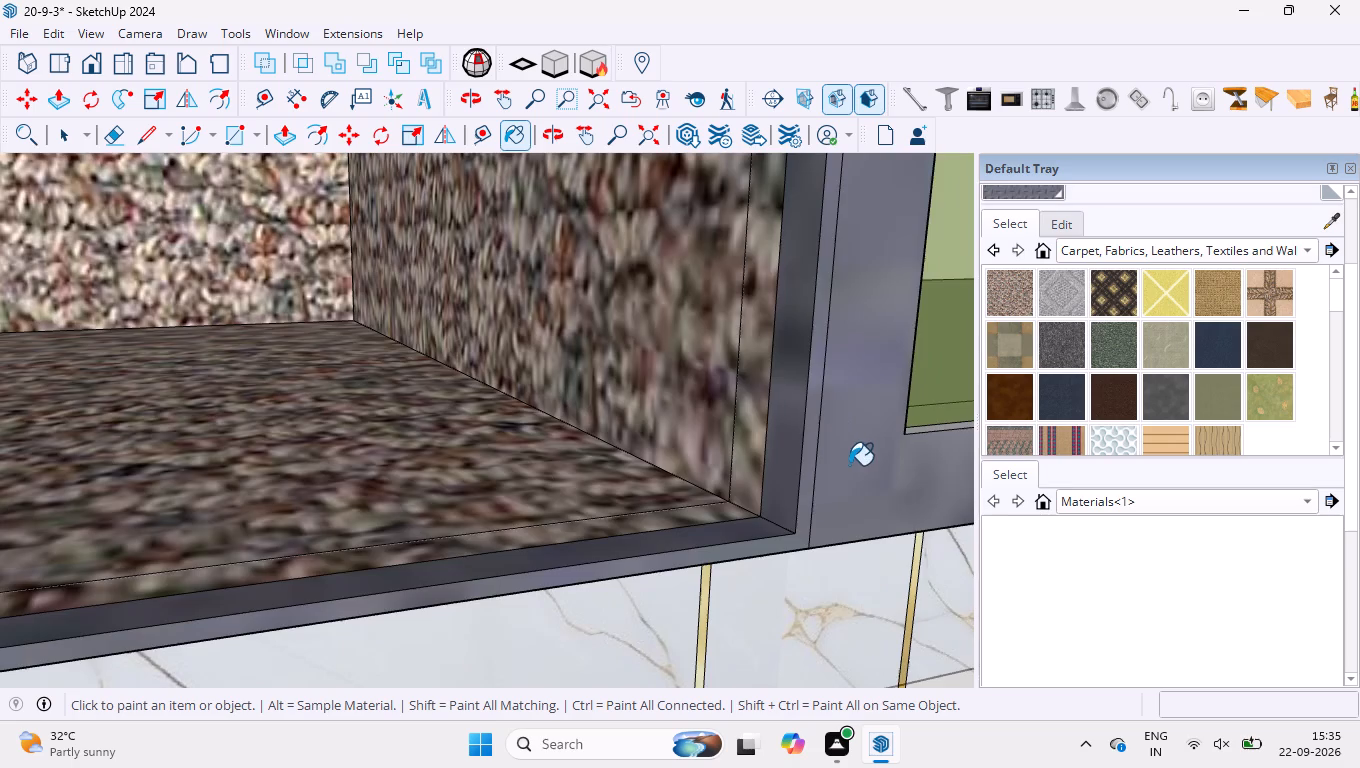
scroll(849, 465, "down", 15)
scroll(745, 526, "down", 10)
middle_click_drag(262, 566, 382, 574)
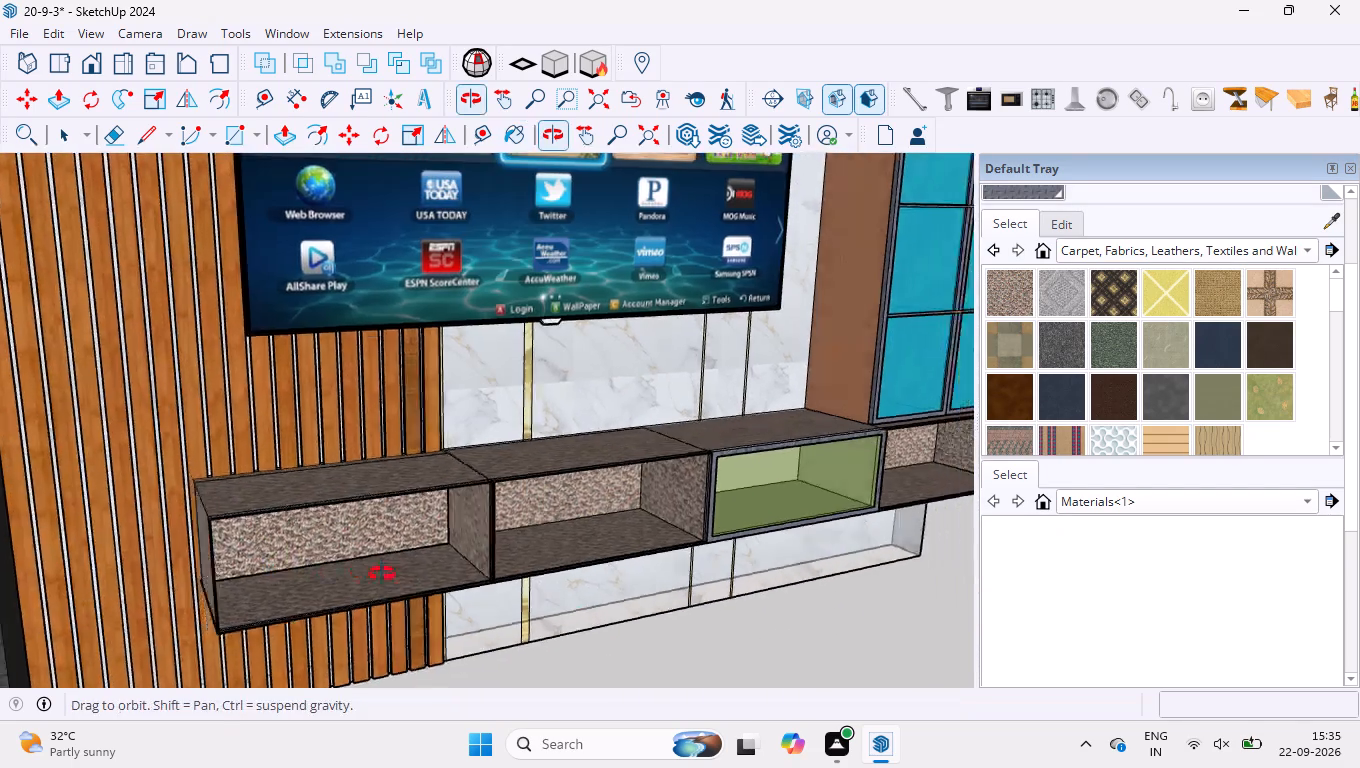
middle_click_drag(382, 574, 444, 576)
scroll(552, 566, "up", 16)
scroll(558, 534, "down", 6)
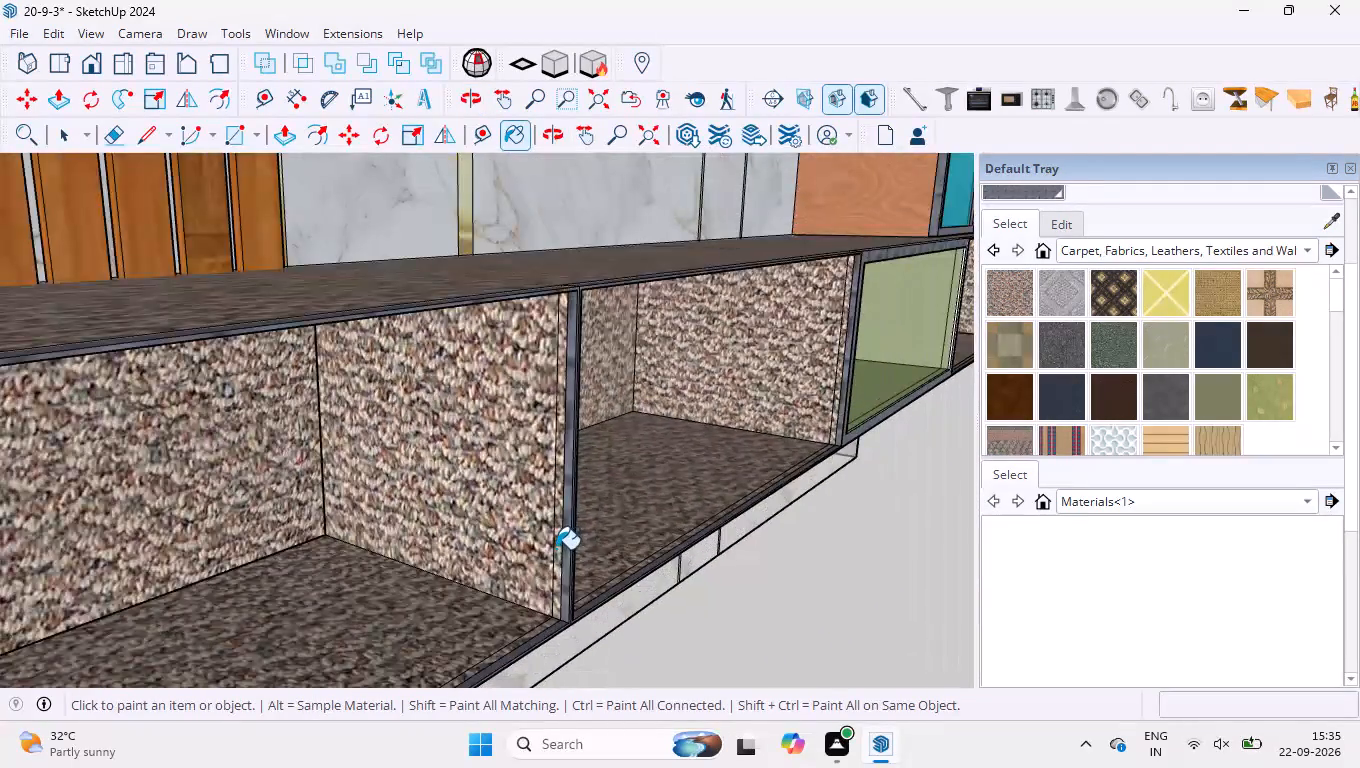
scroll(556, 548, "down", 6)
middle_click_drag(552, 574, 272, 551)
scroll(302, 487, "down", 11)
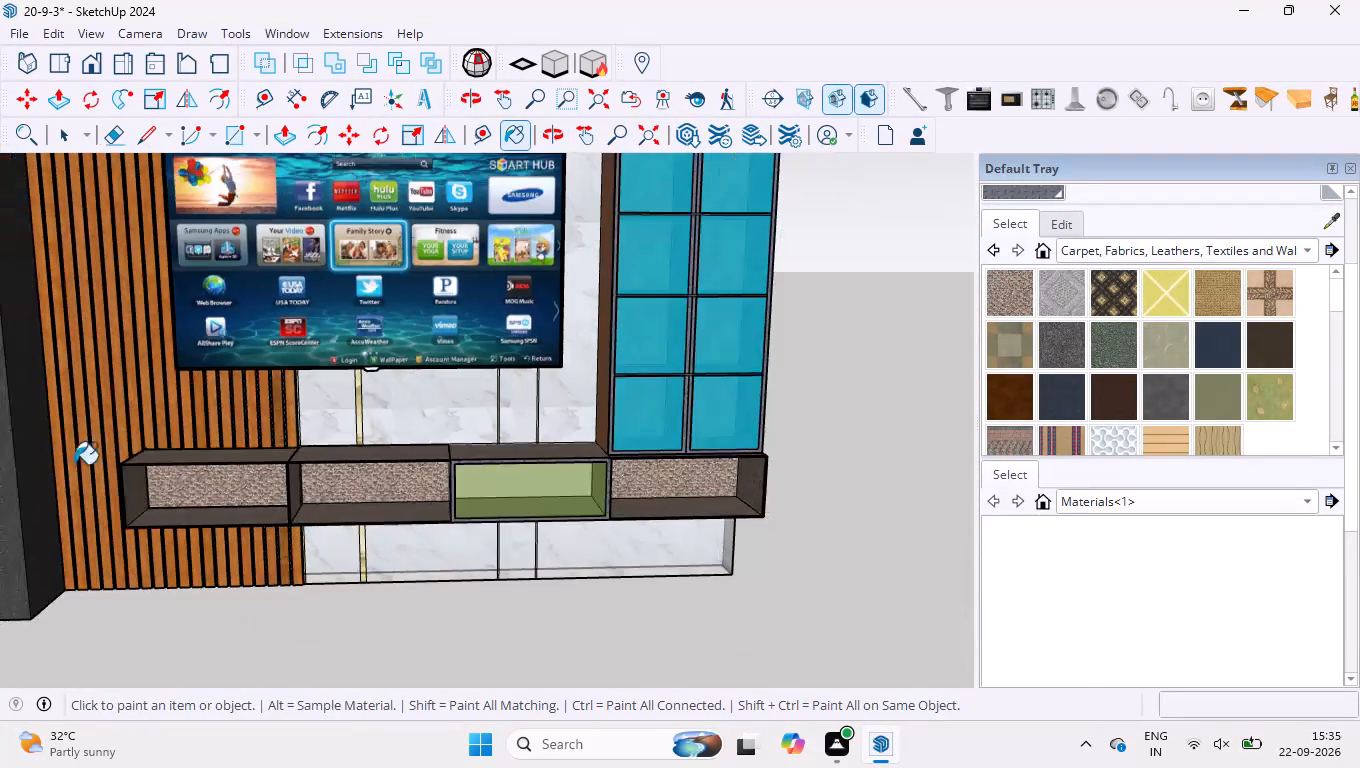
scroll(95, 487, "up", 19)
middle_click_drag(155, 461, 152, 457)
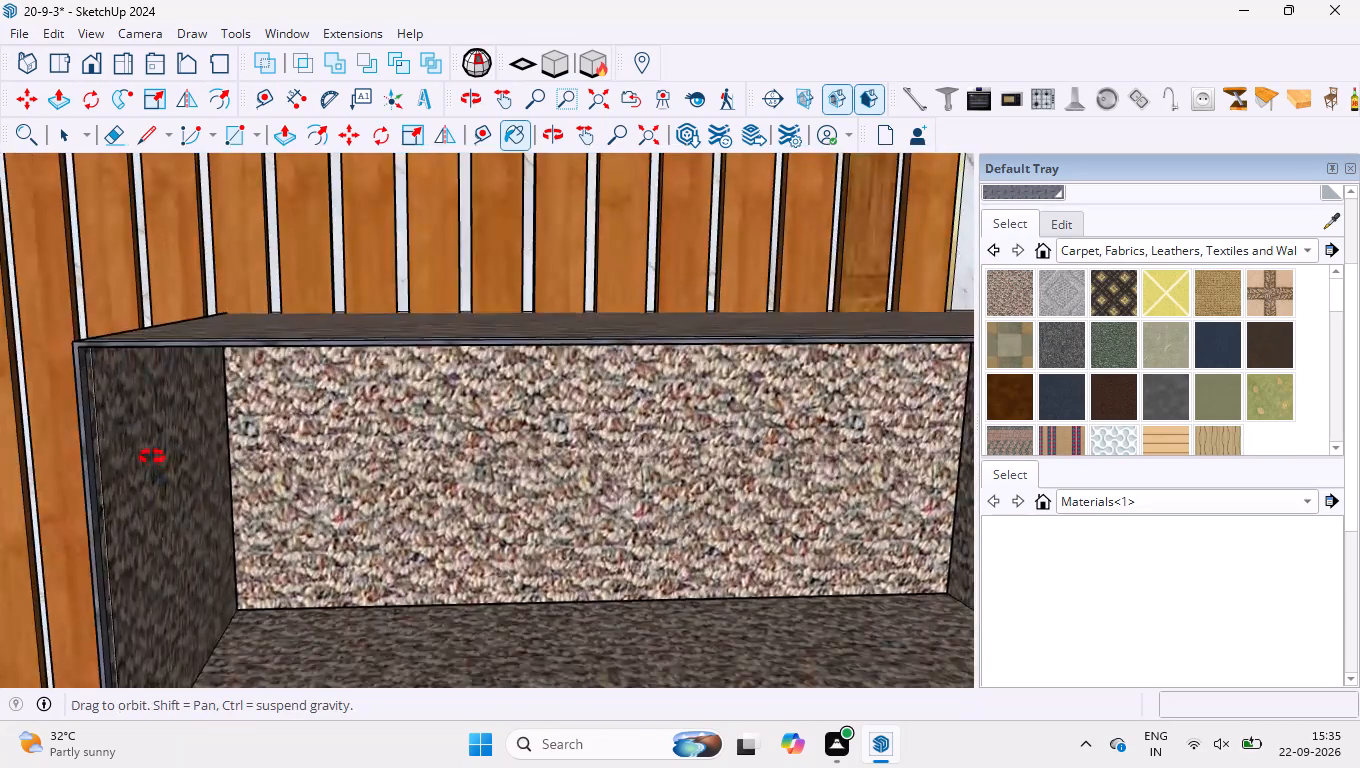
middle_click_drag(152, 457, 102, 253)
scroll(191, 416, "down", 5)
scroll(181, 232, "up", 5)
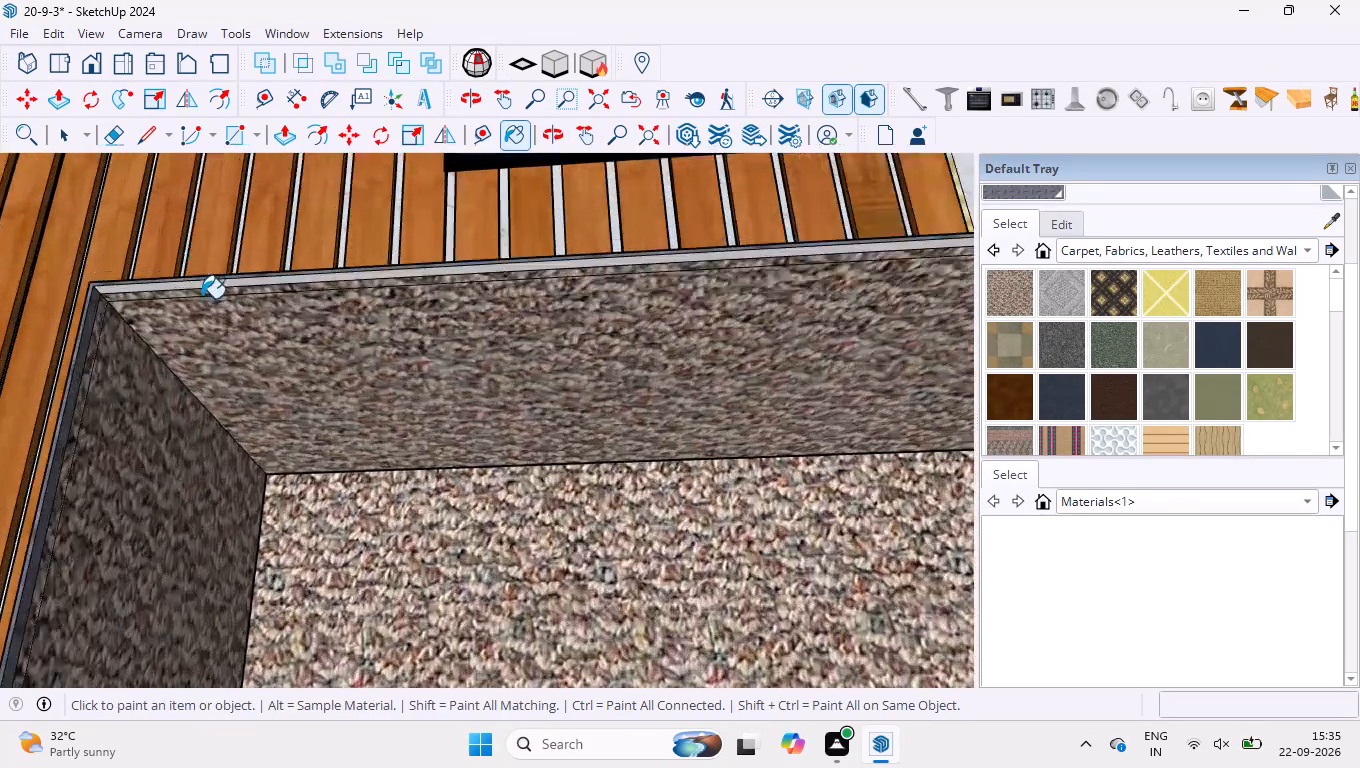
scroll(201, 298, "up", 12)
left_click(208, 279)
Examine the whole wall unit and the low cabinet's compartments from the front and from the end.
scroll(228, 318, "down", 9)
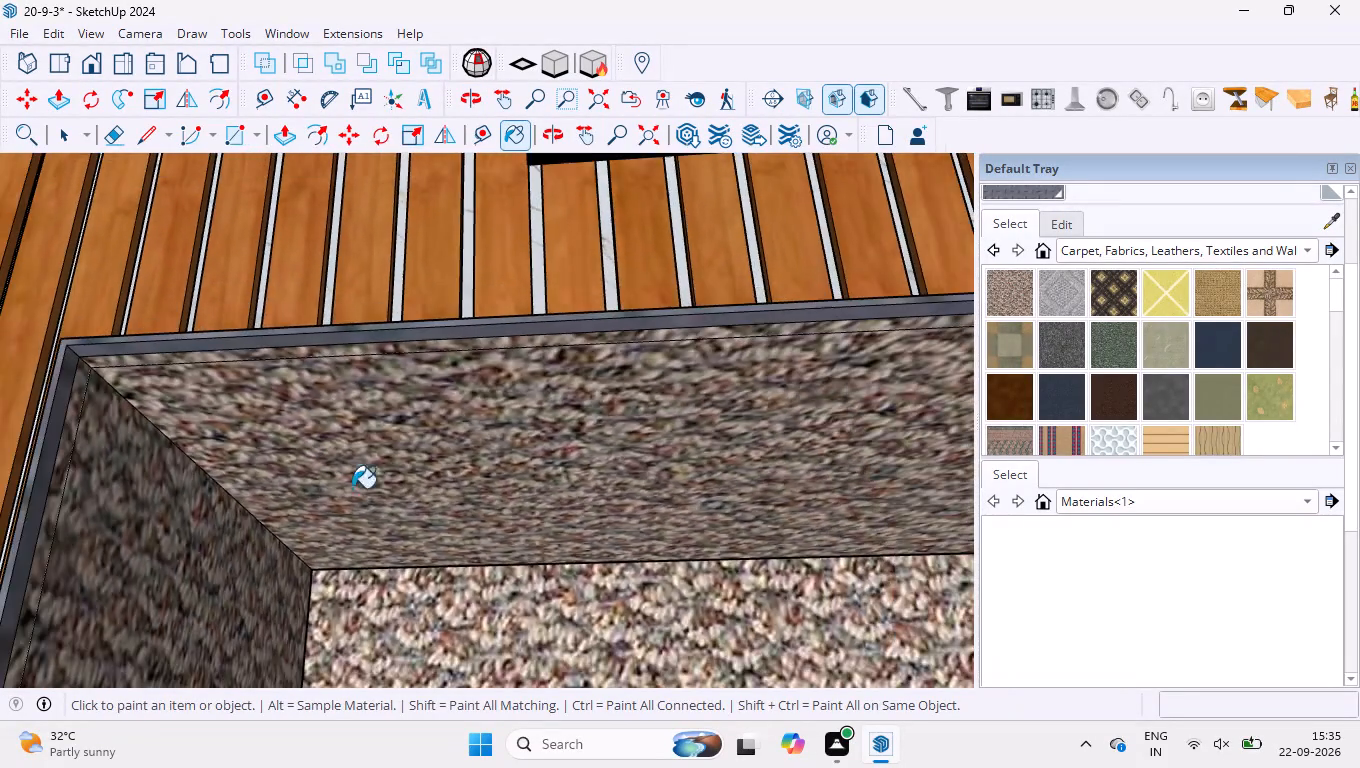
scroll(352, 488, "down", 5)
middle_click_drag(374, 447, 373, 551)
scroll(395, 457, "down", 18)
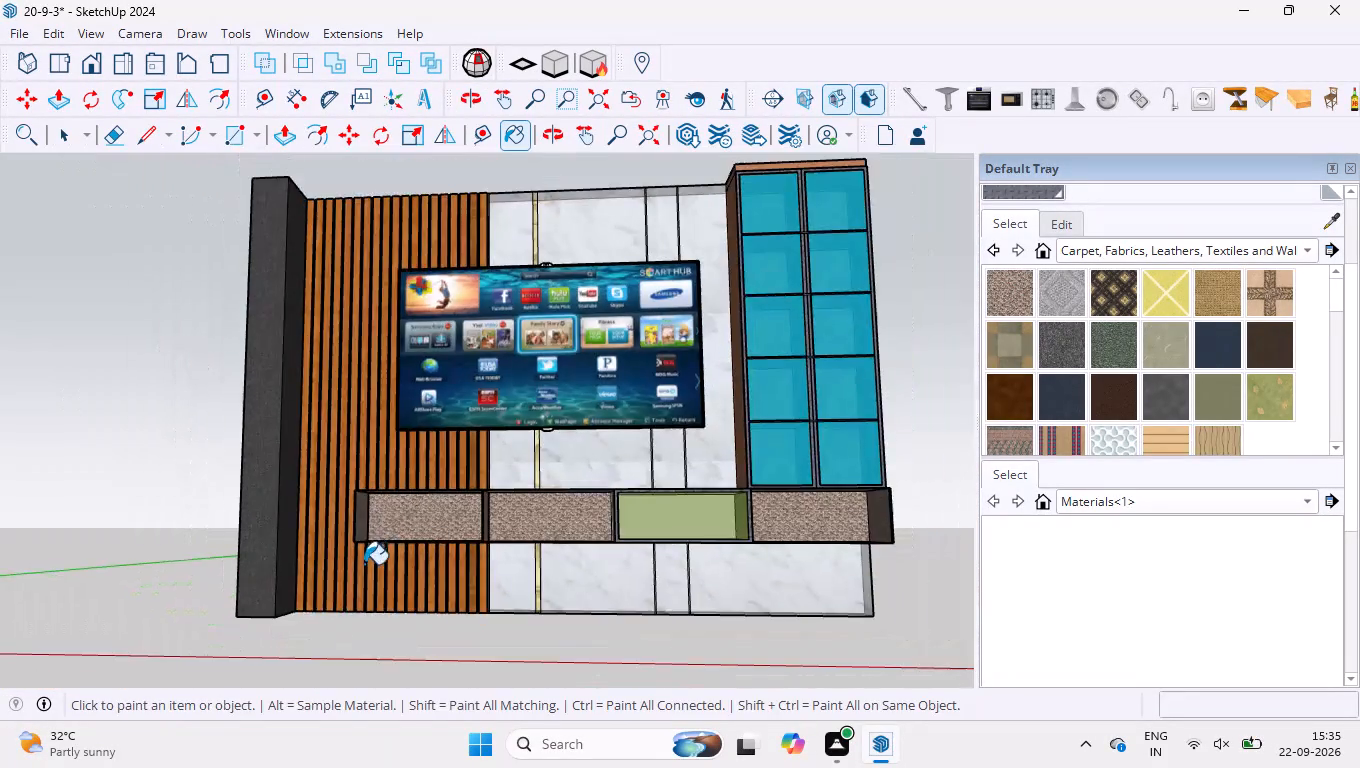
scroll(373, 543, "down", 4)
middle_click_drag(324, 521, 698, 588)
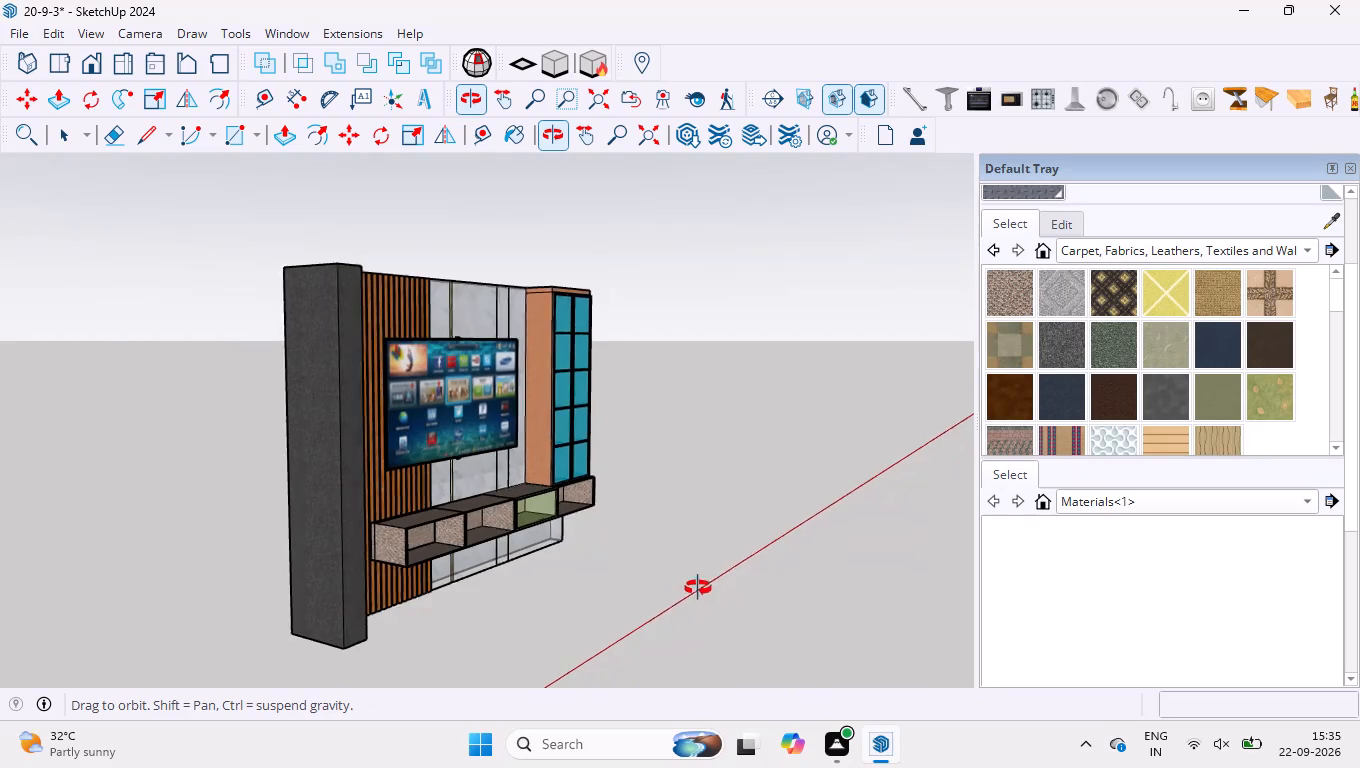
middle_click_drag(698, 588, 379, 579)
scroll(637, 539, "up", 2)
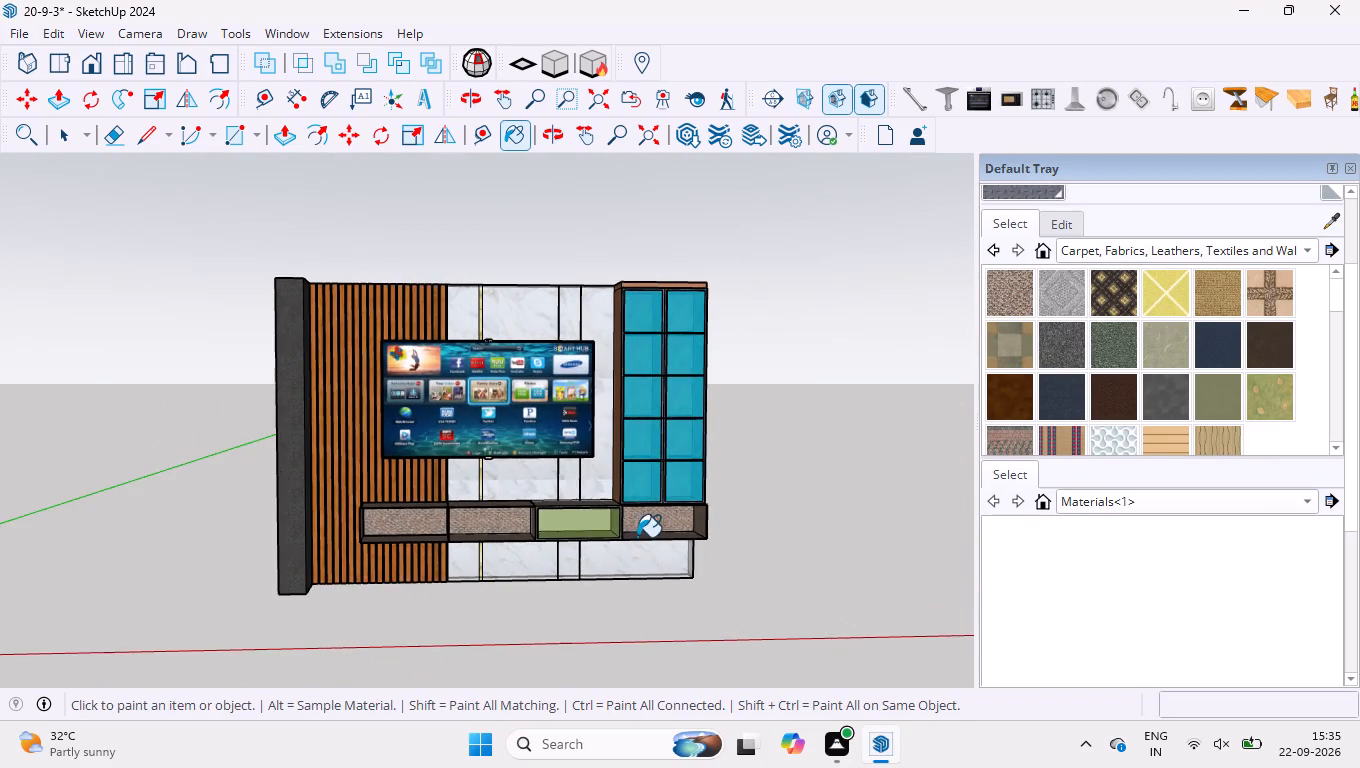
scroll(637, 537, "up", 1)
scroll(535, 550, "up", 4)
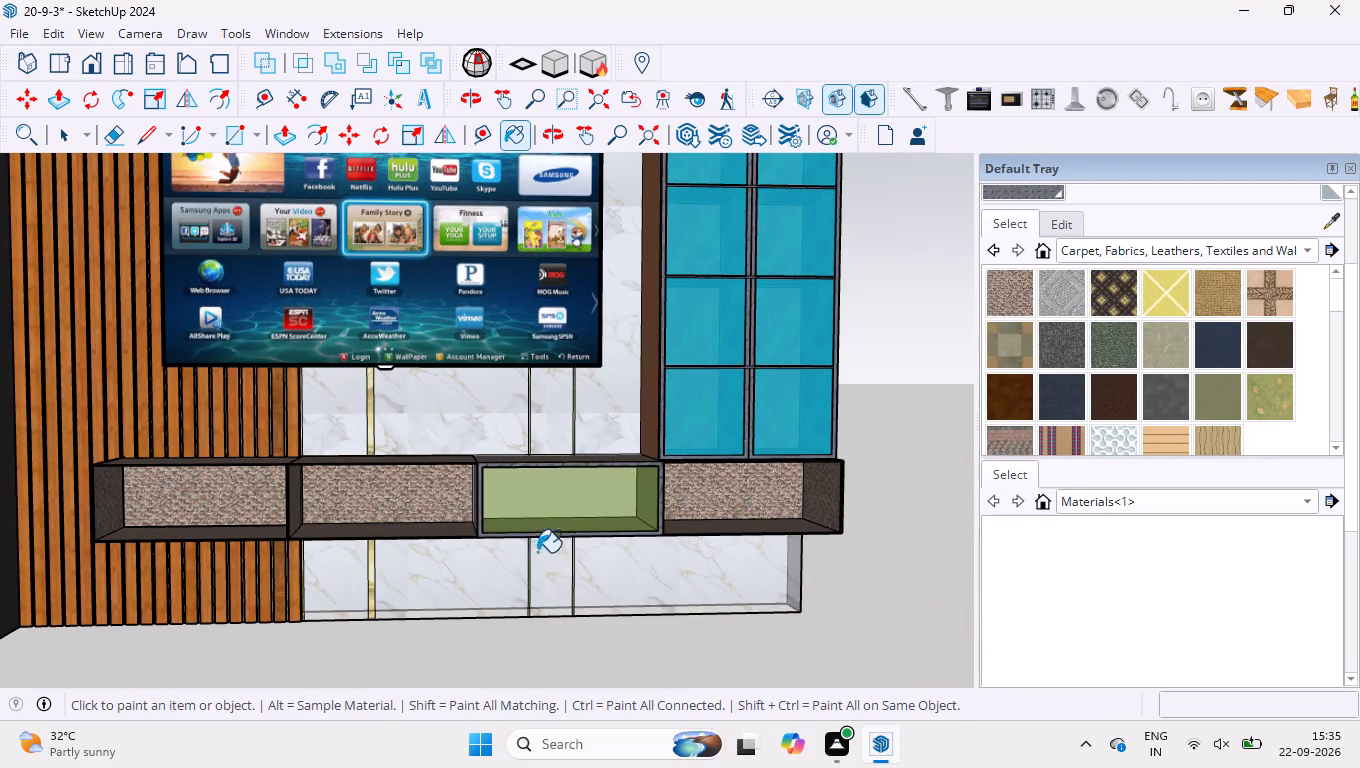
Unhide all hidden objects in the model.
key("space")
left_click_drag(47, 31, 109, 53)
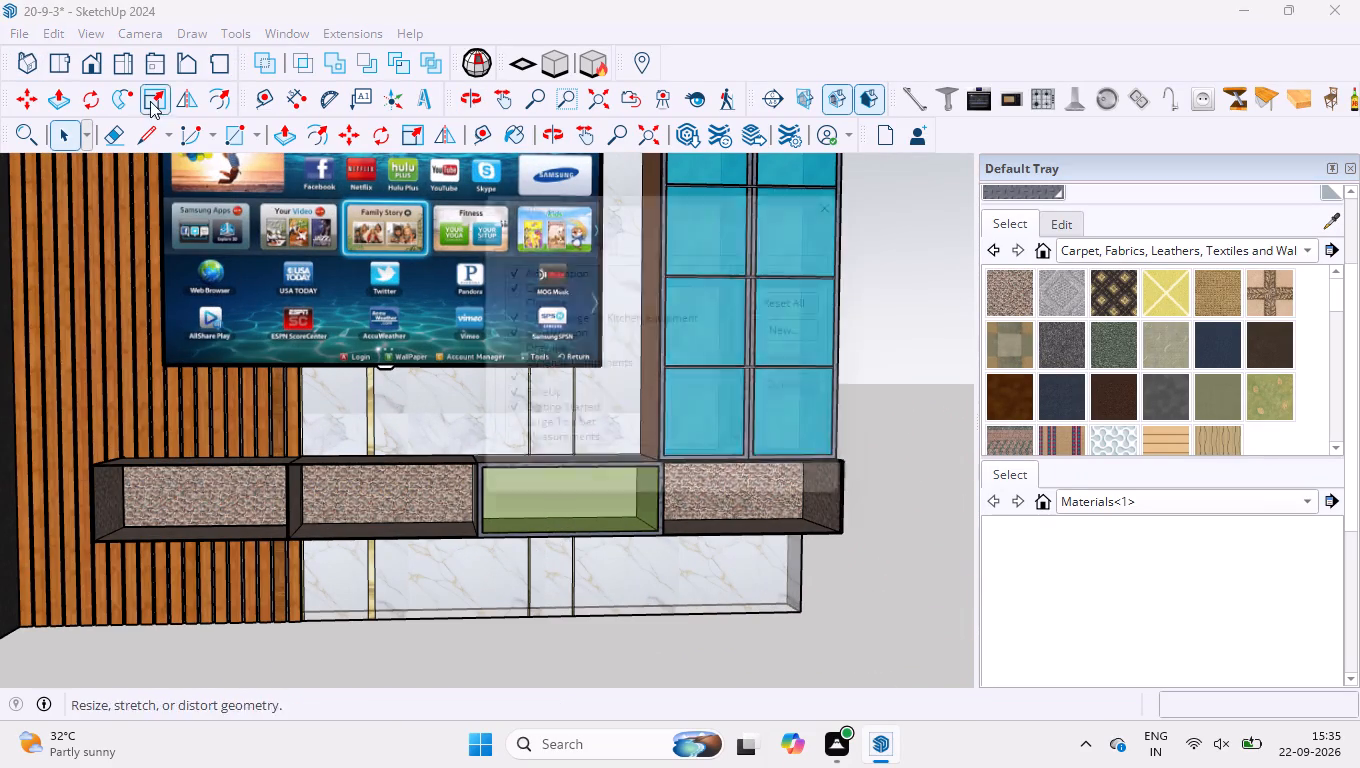
left_click(845, 195)
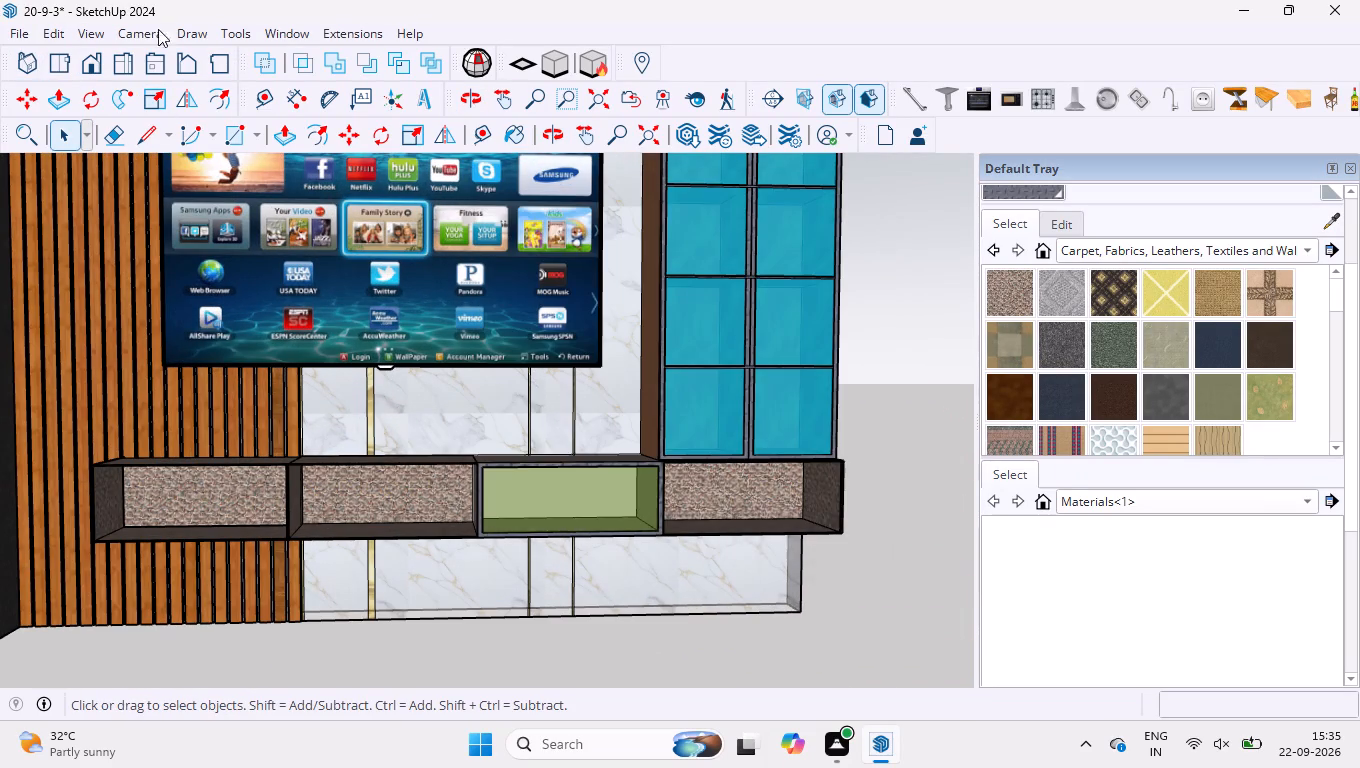
left_click(57, 33)
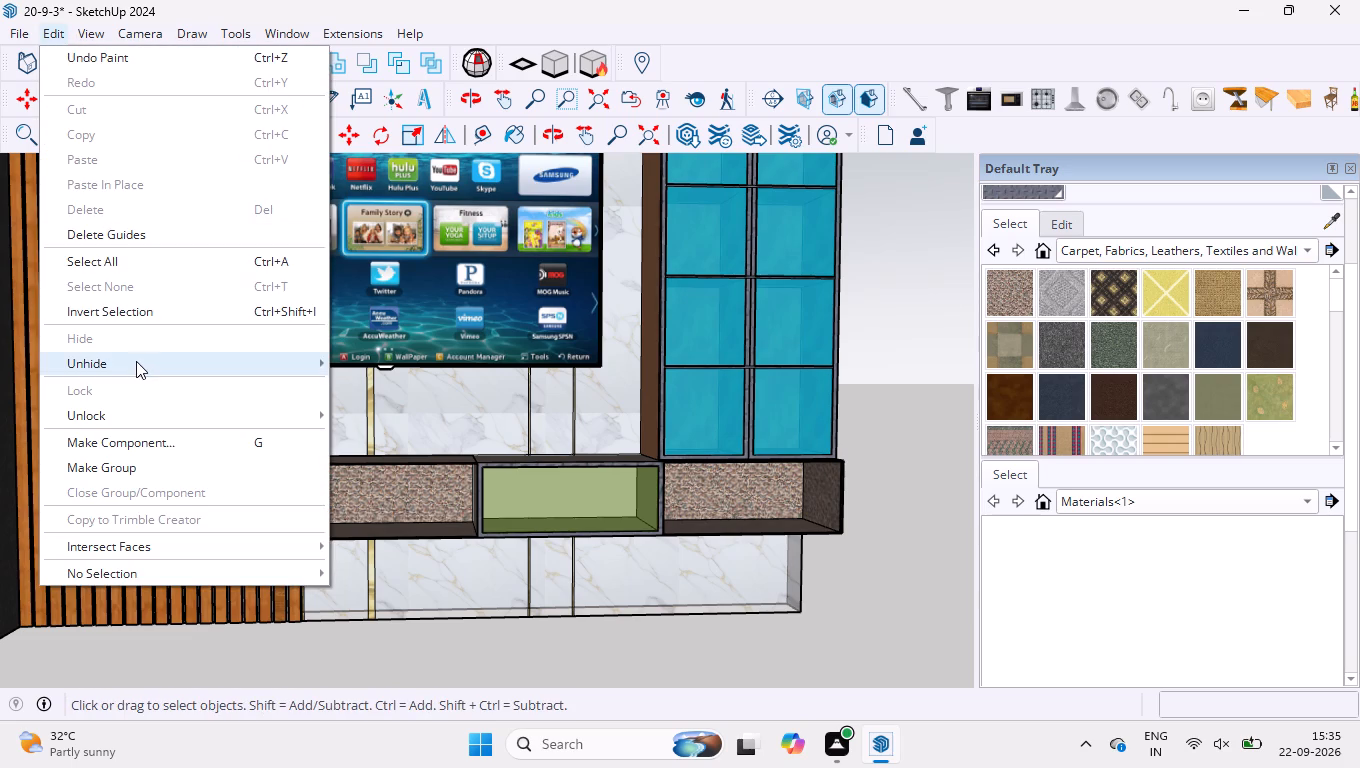
left_click(355, 408)
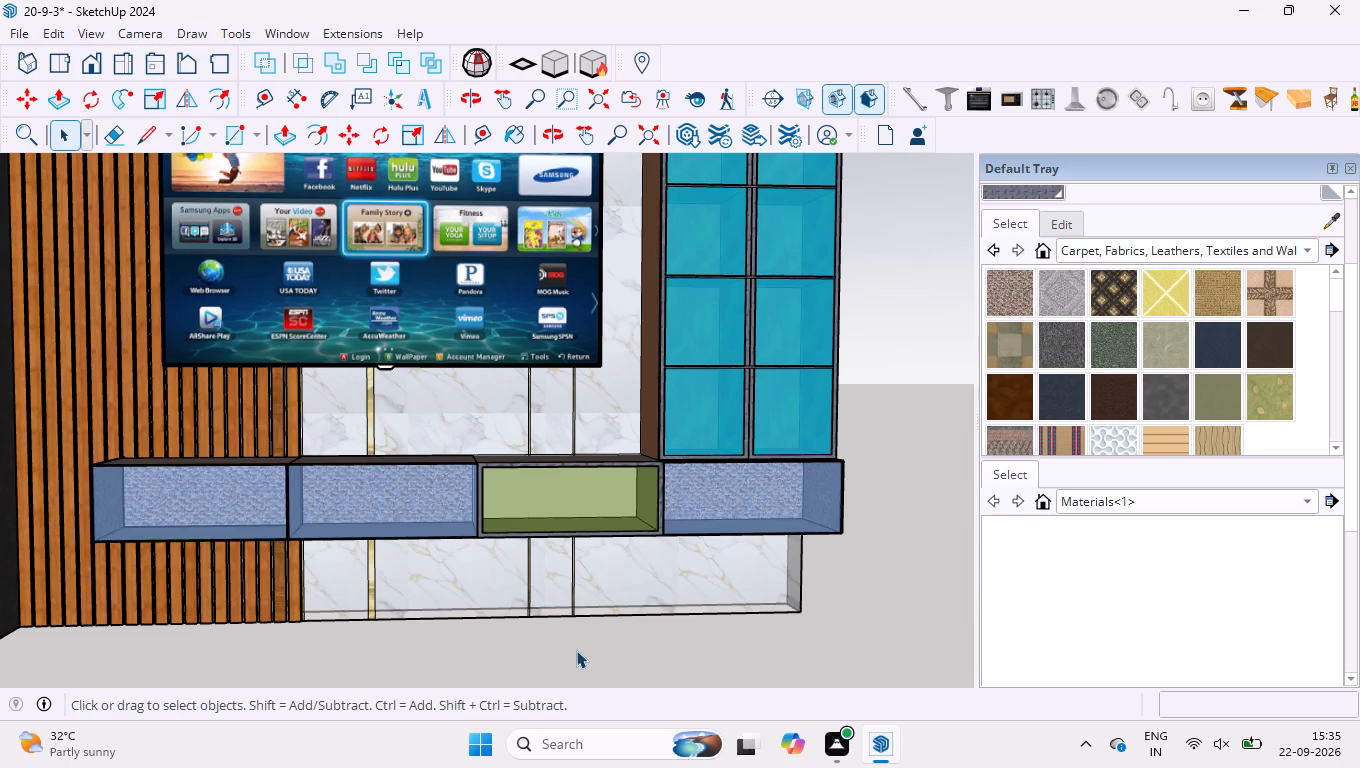
Hide the green front panel of the third compartment and the blue front panel of the compartment beneath the glass cabinet.
left_click(576, 650)
left_click(563, 504)
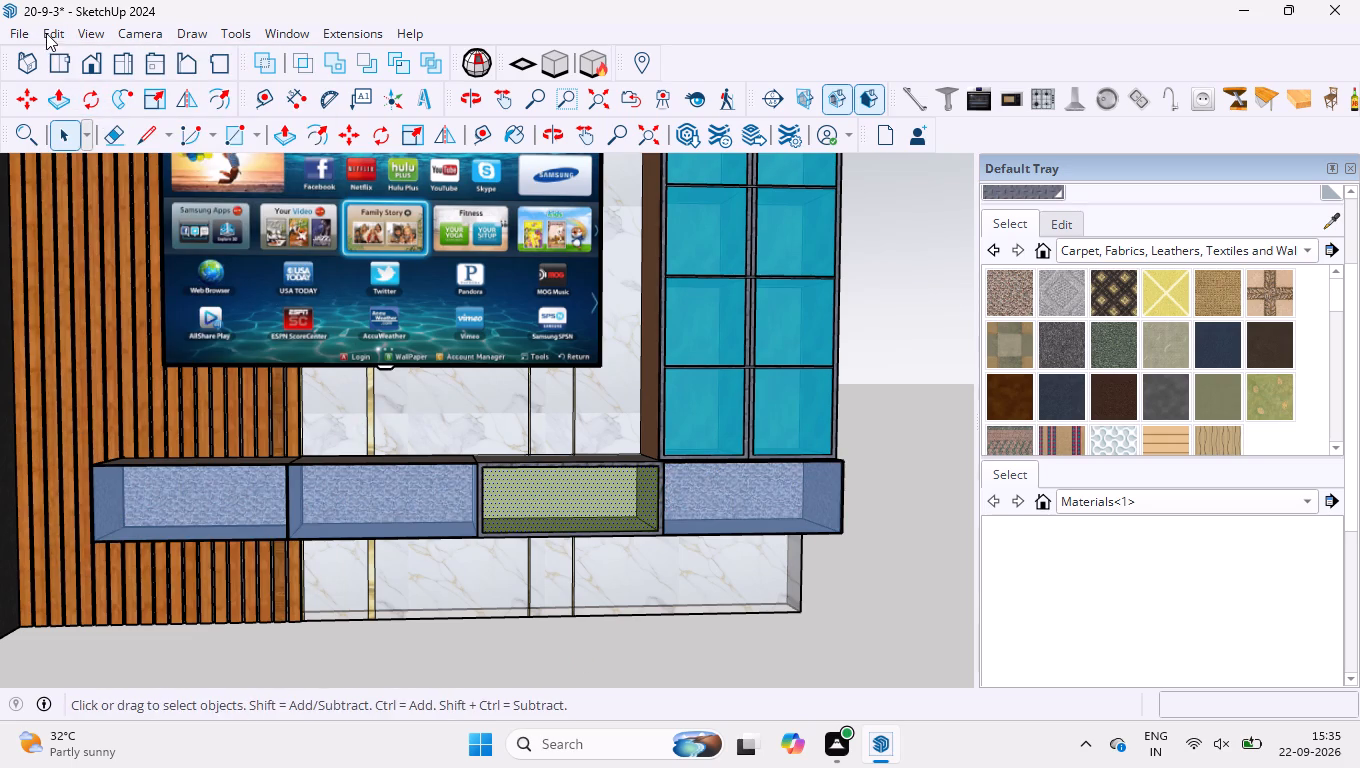
left_click(46, 31)
left_click(140, 340)
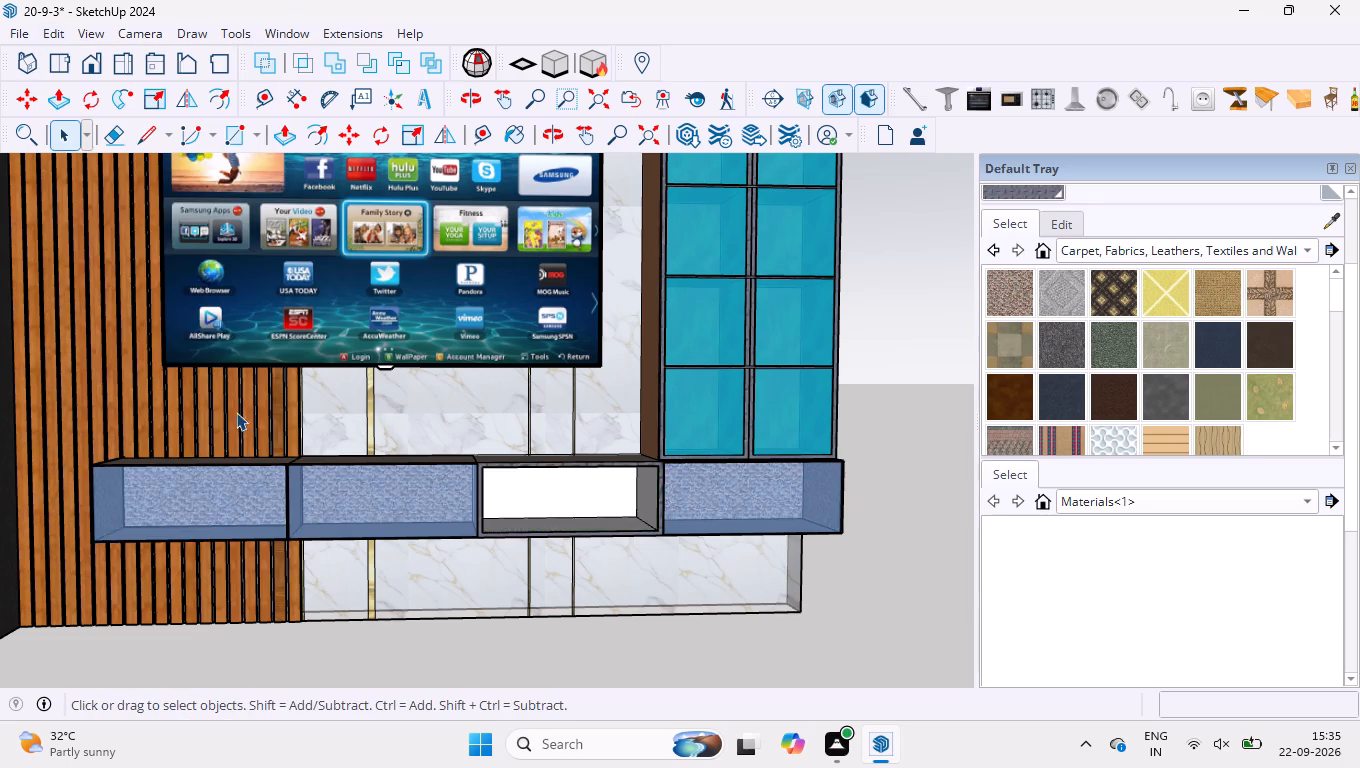
scroll(673, 571, "up", 13)
scroll(627, 505, "up", 4)
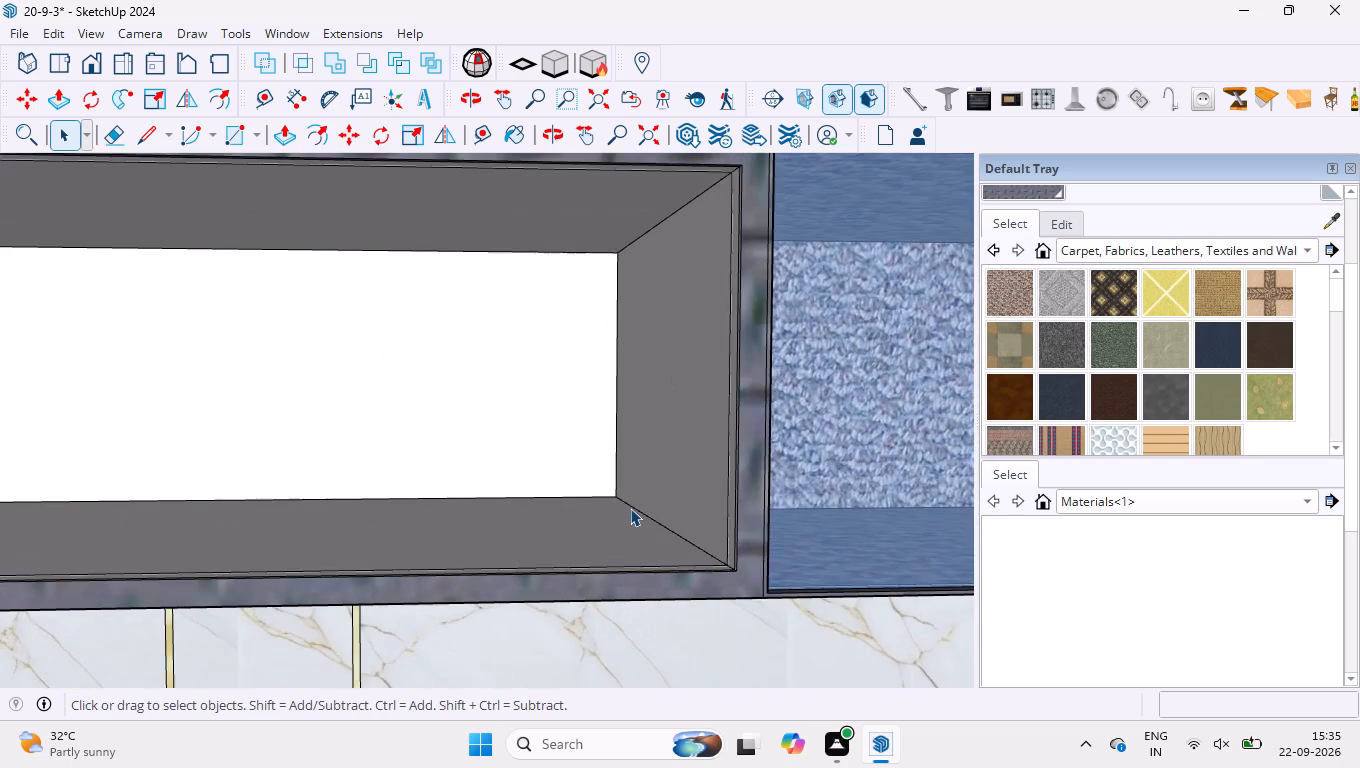
scroll(631, 510, "down", 3)
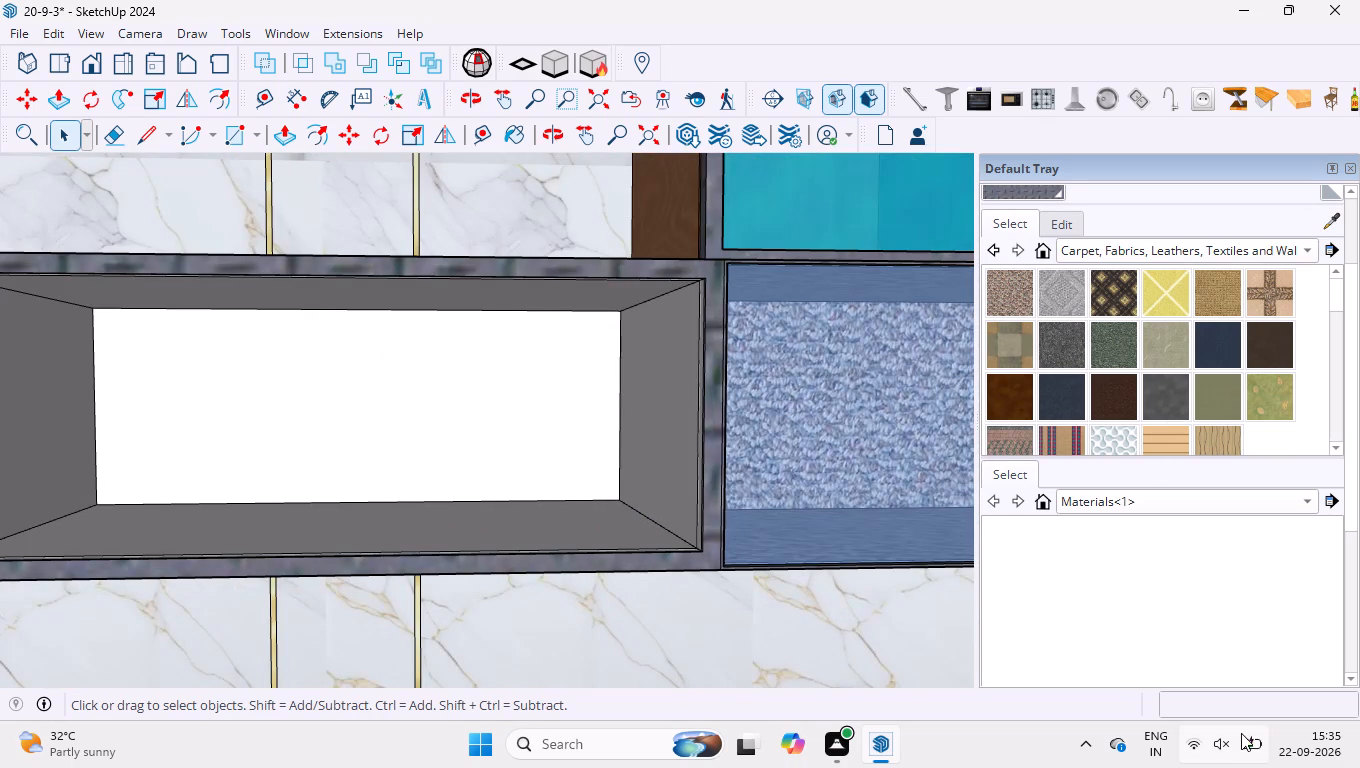
scroll(994, 433, "down", 3)
left_click(822, 450)
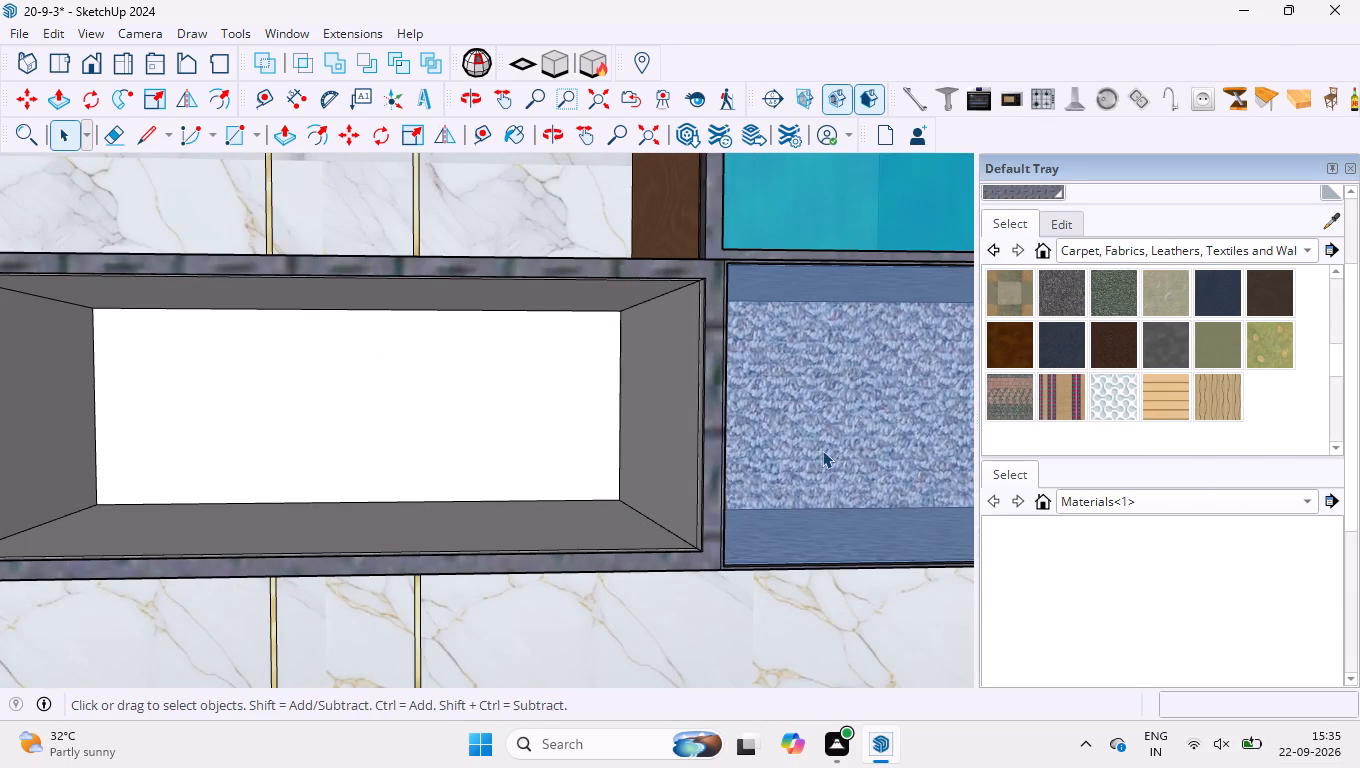
left_click(40, 32)
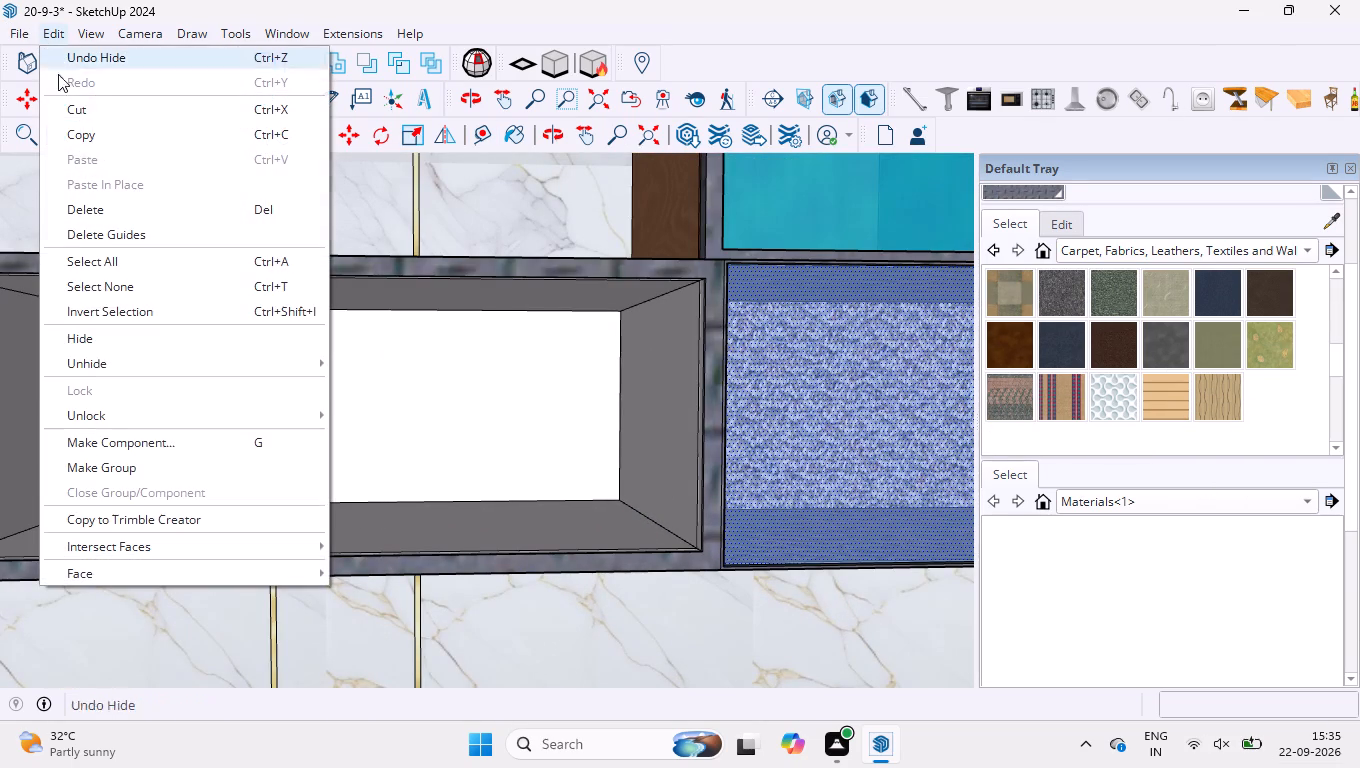
left_click(49, 348)
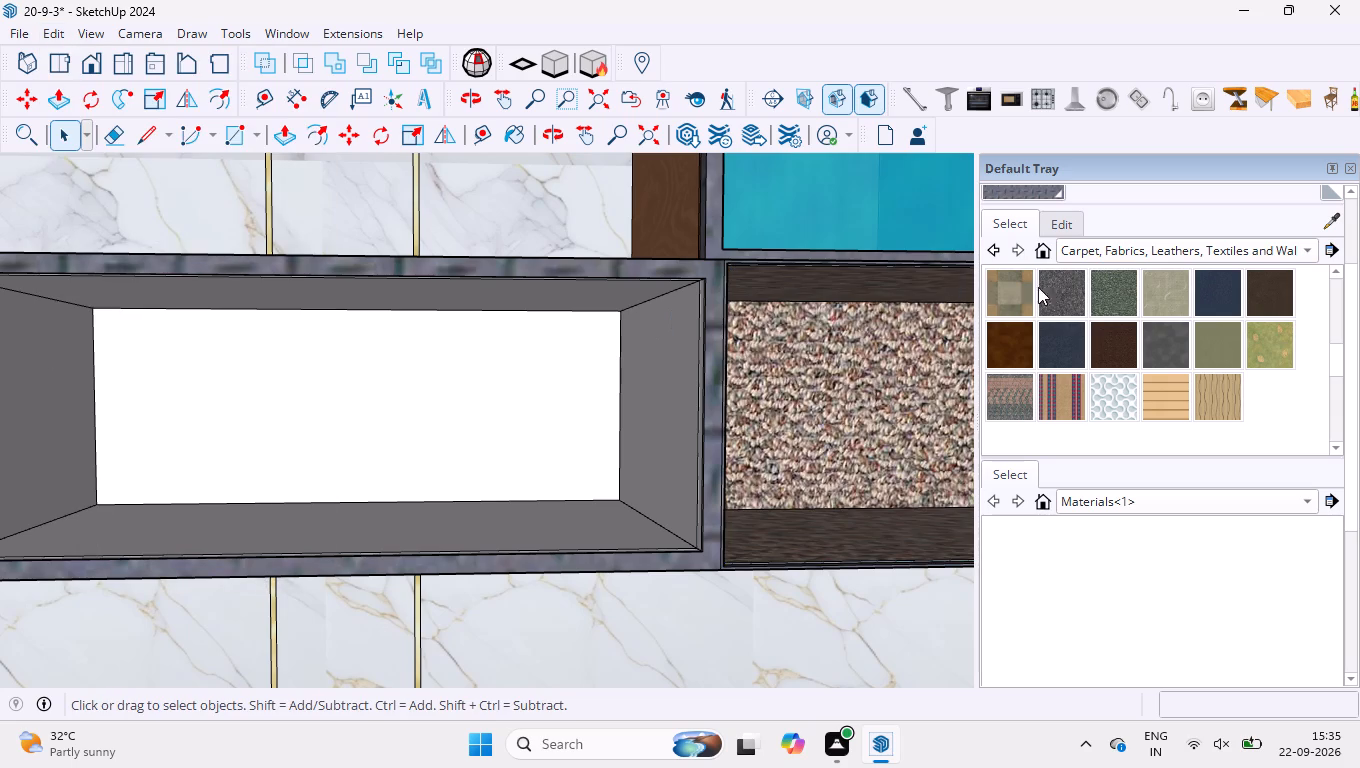
Sample the multicoloured carpet and paint the third compartment's back, its ceiling and its side wall nearest the glass cabinet.
left_click(1324, 220)
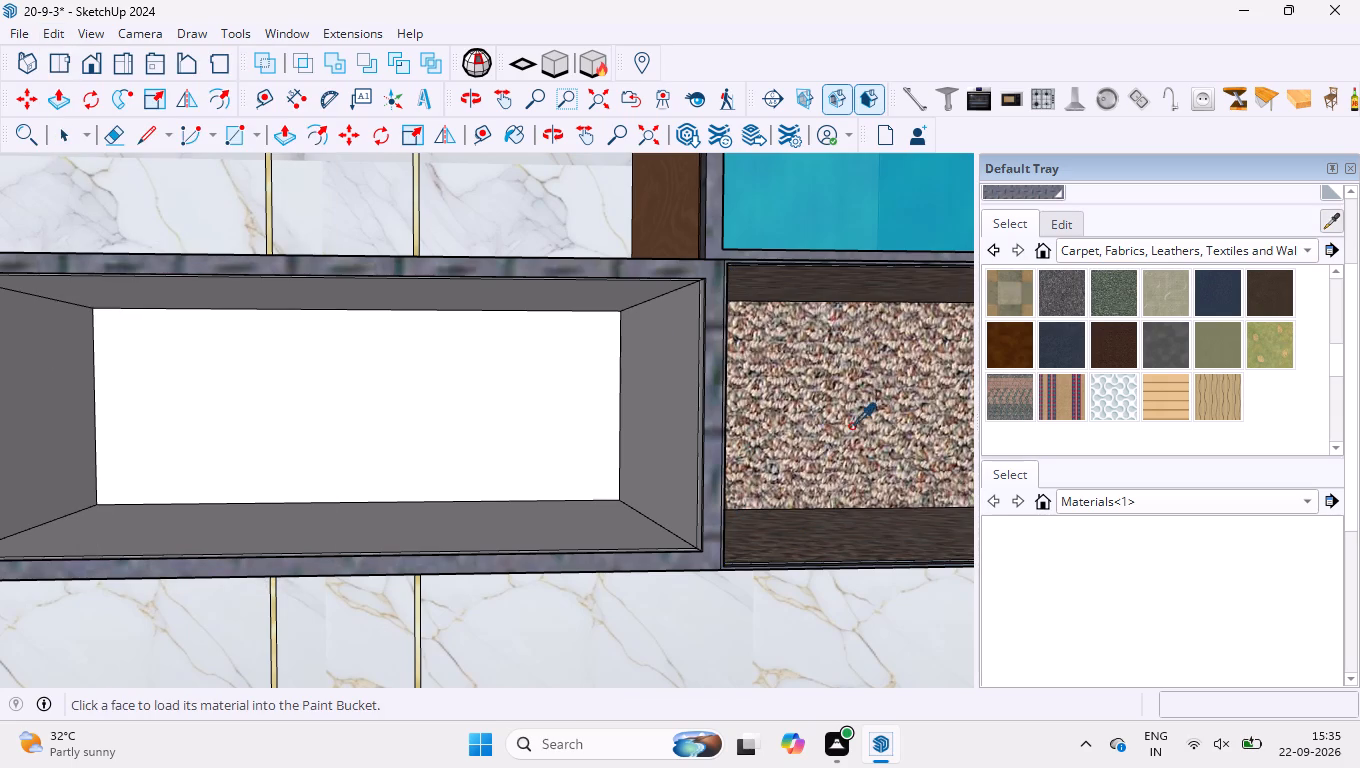
left_click(852, 425)
left_click(430, 440)
scroll(431, 360, "up", 4)
middle_click_drag(514, 39, 528, 73)
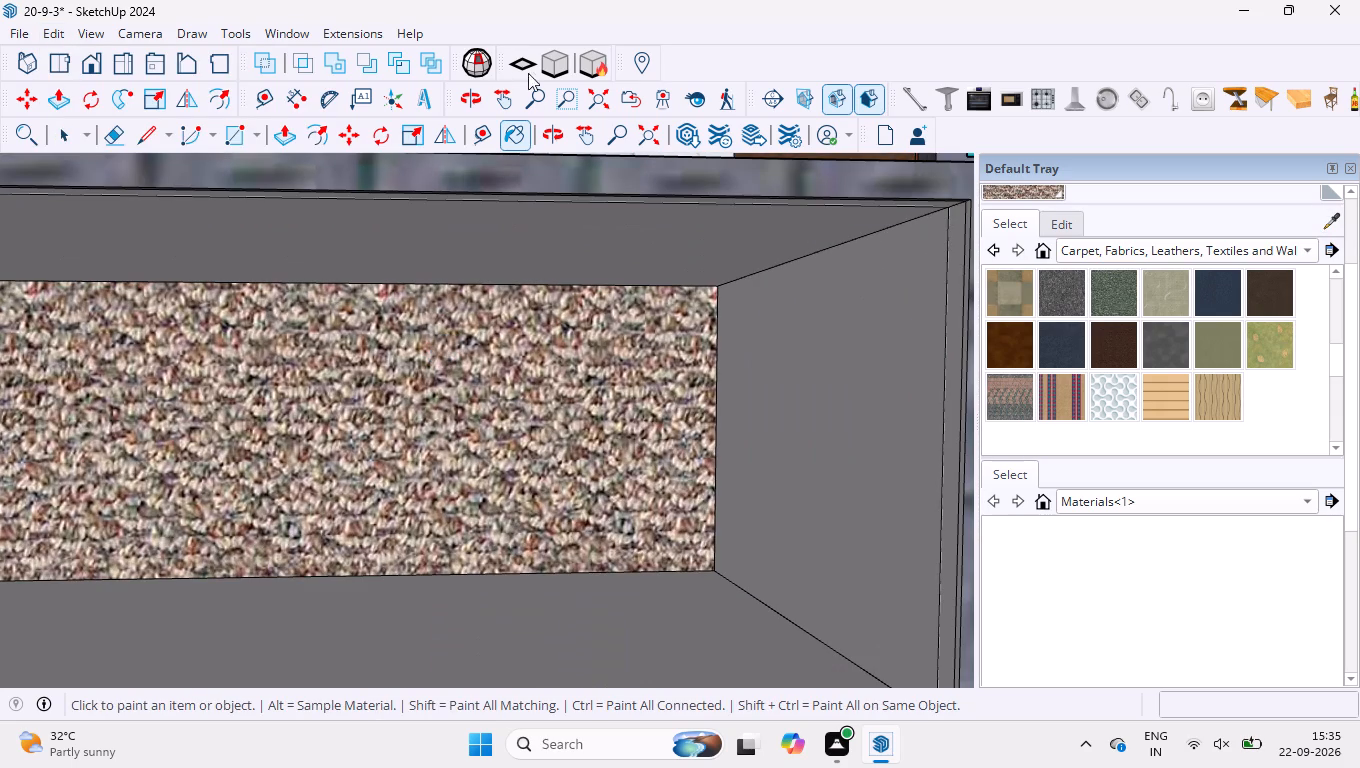
middle_click_drag(528, 73, 568, 199)
middle_click_drag(527, 360, 549, 219)
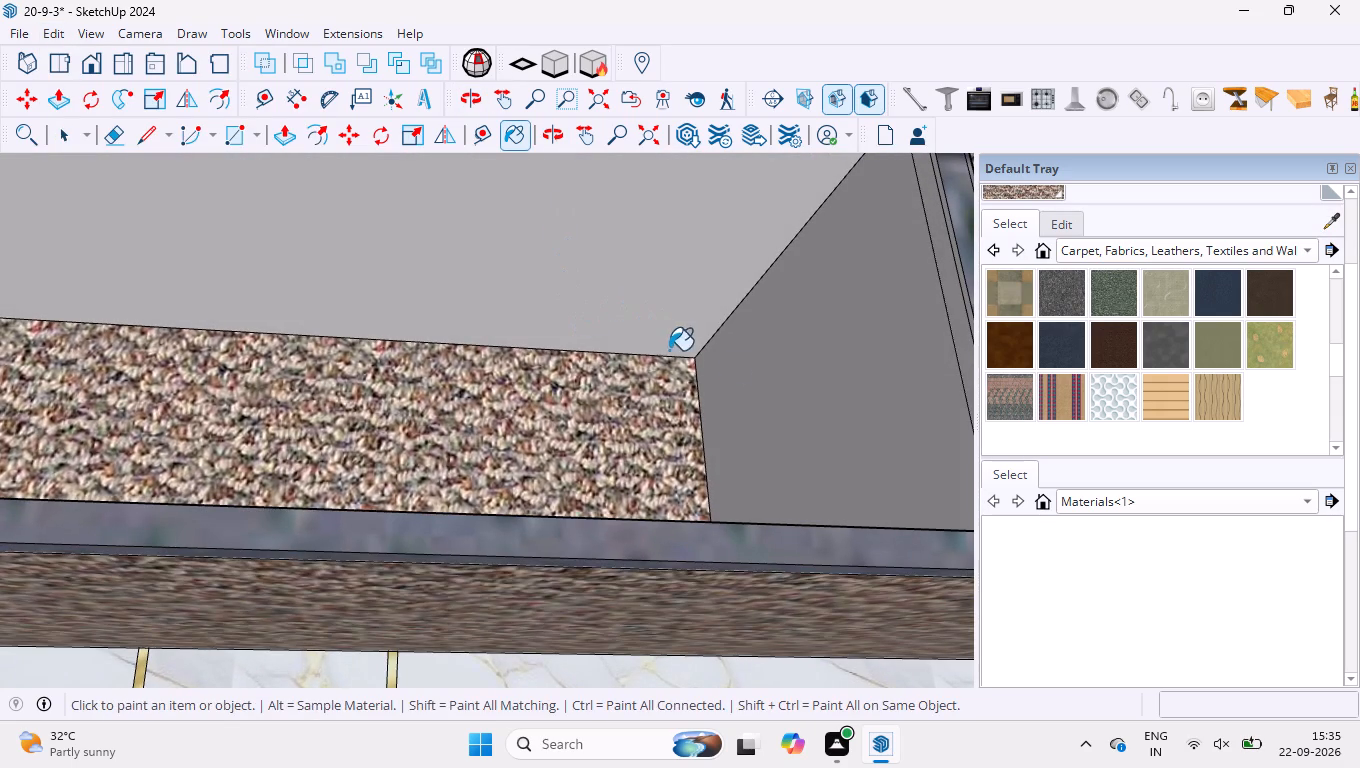
left_click(827, 444)
left_click(549, 183)
Paint the third compartment's ceiling and side wall front edge strips, at the corner nearest the glass cabinet, in multicoloured carpet.
scroll(655, 361, "down", 4)
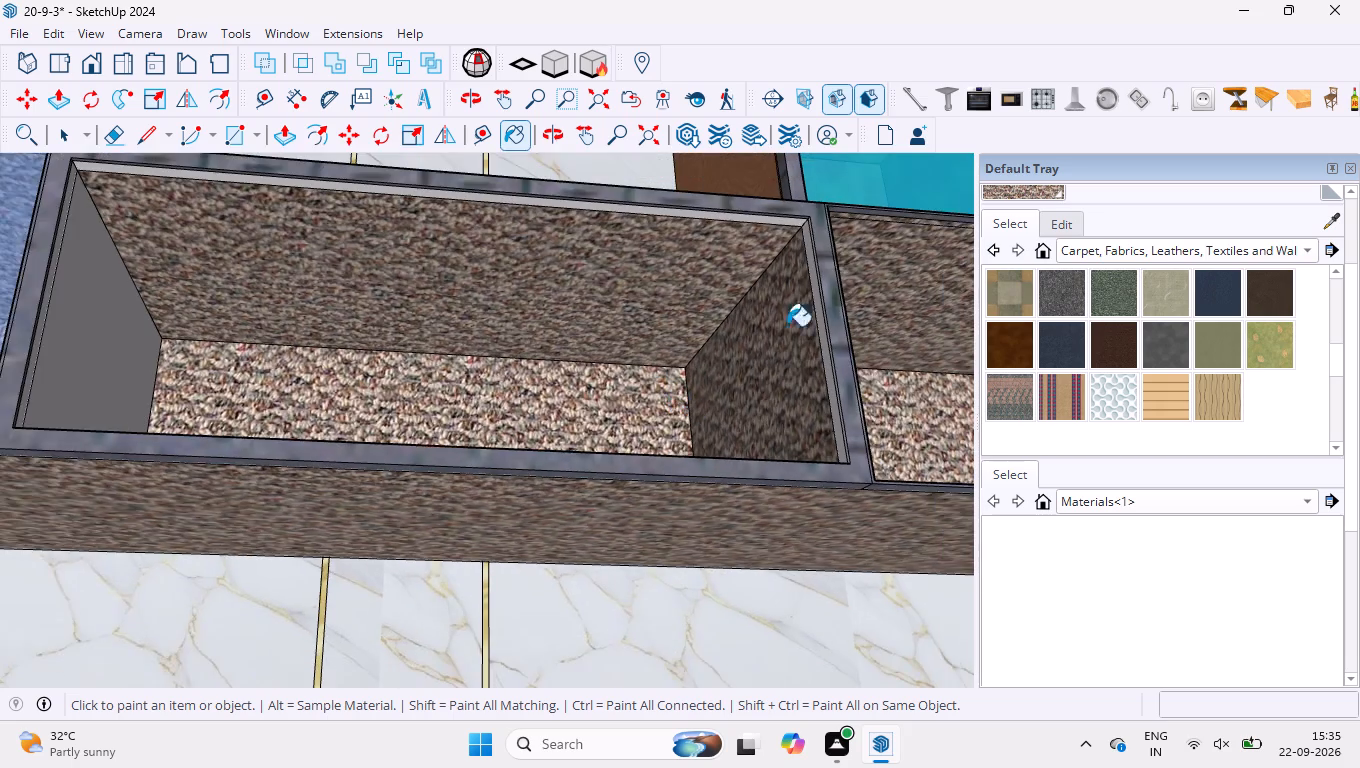
scroll(799, 249, "up", 19)
left_click(789, 237)
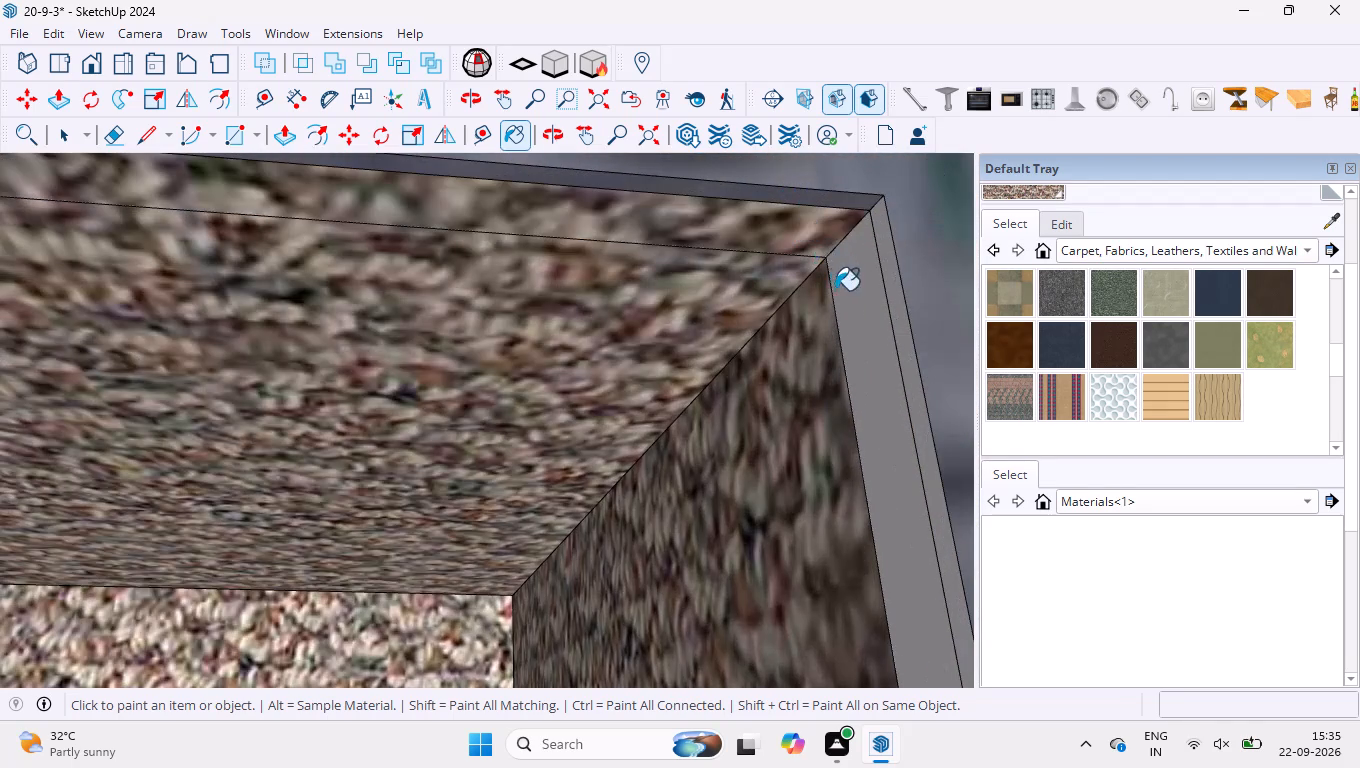
left_click(837, 290)
Paint the third compartment's floor and its side wall beside the second compartment in multicoloured carpet.
scroll(792, 242, "down", 15)
middle_click_drag(672, 352, 659, 488)
scroll(553, 375, "down", 10)
scroll(368, 465, "up", 11)
left_click(260, 487)
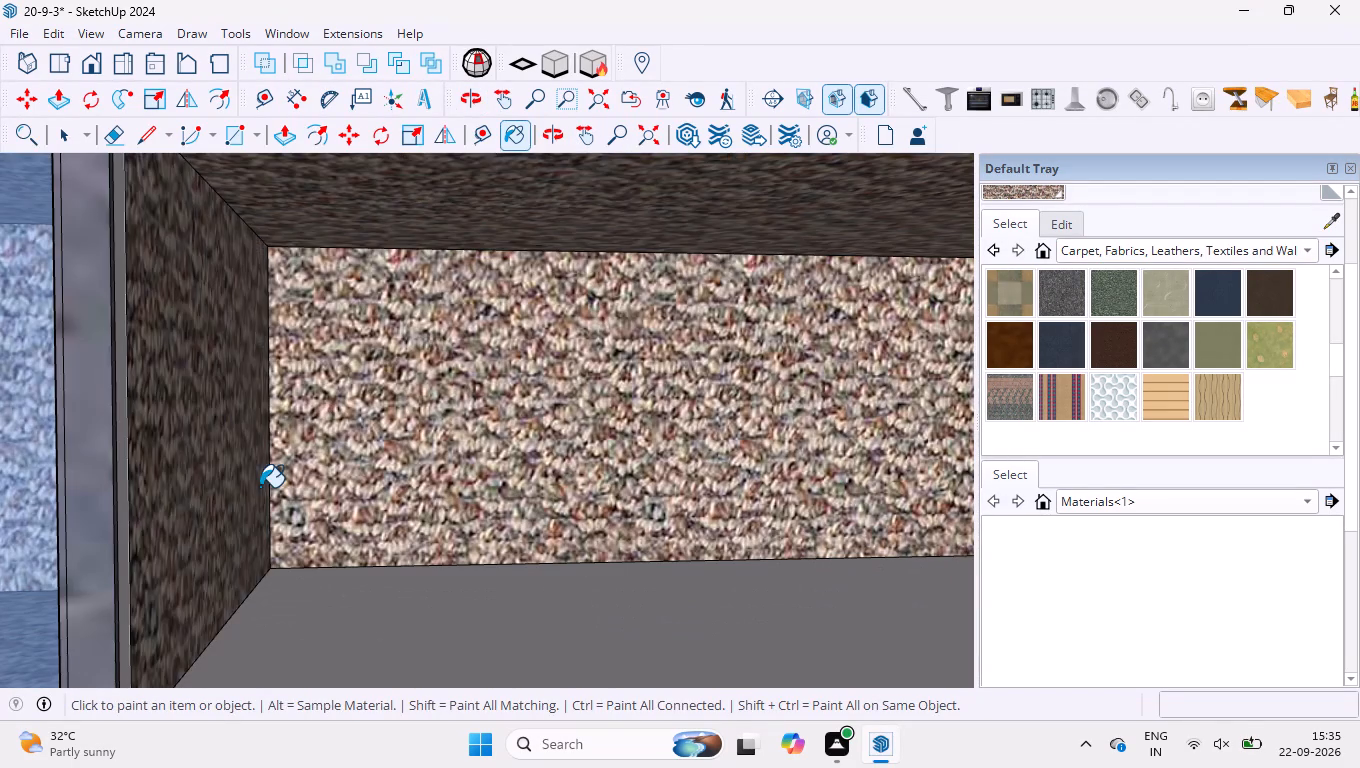
left_click(319, 594)
Paint the front edge strip of the third compartment's side wall beside the second compartment in multicoloured carpet.
scroll(379, 559, "down", 4)
middle_click_drag(227, 555, 46, 487)
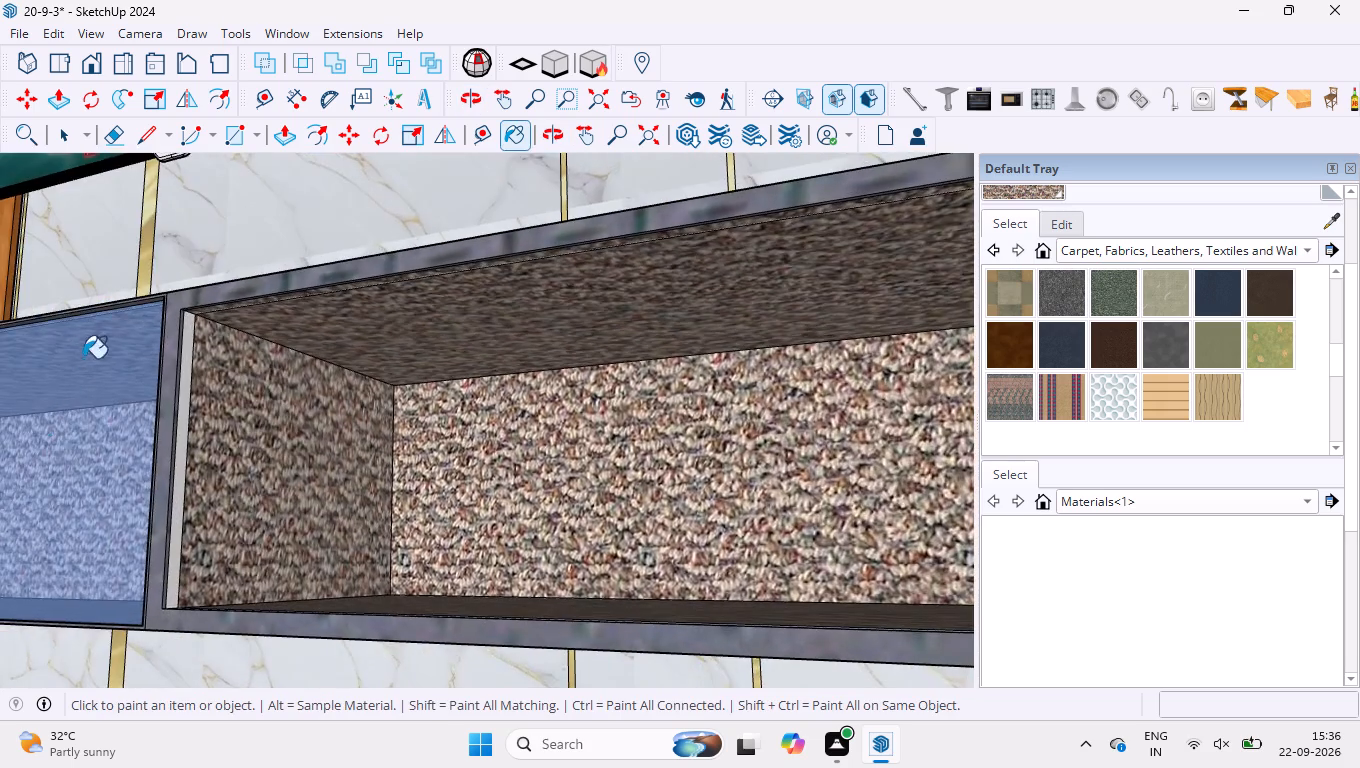
scroll(200, 307, "up", 16)
left_click(160, 354)
Unhide all hidden objects, bringing back the coloured front panels of the low cabinet.
scroll(177, 324, "down", 6)
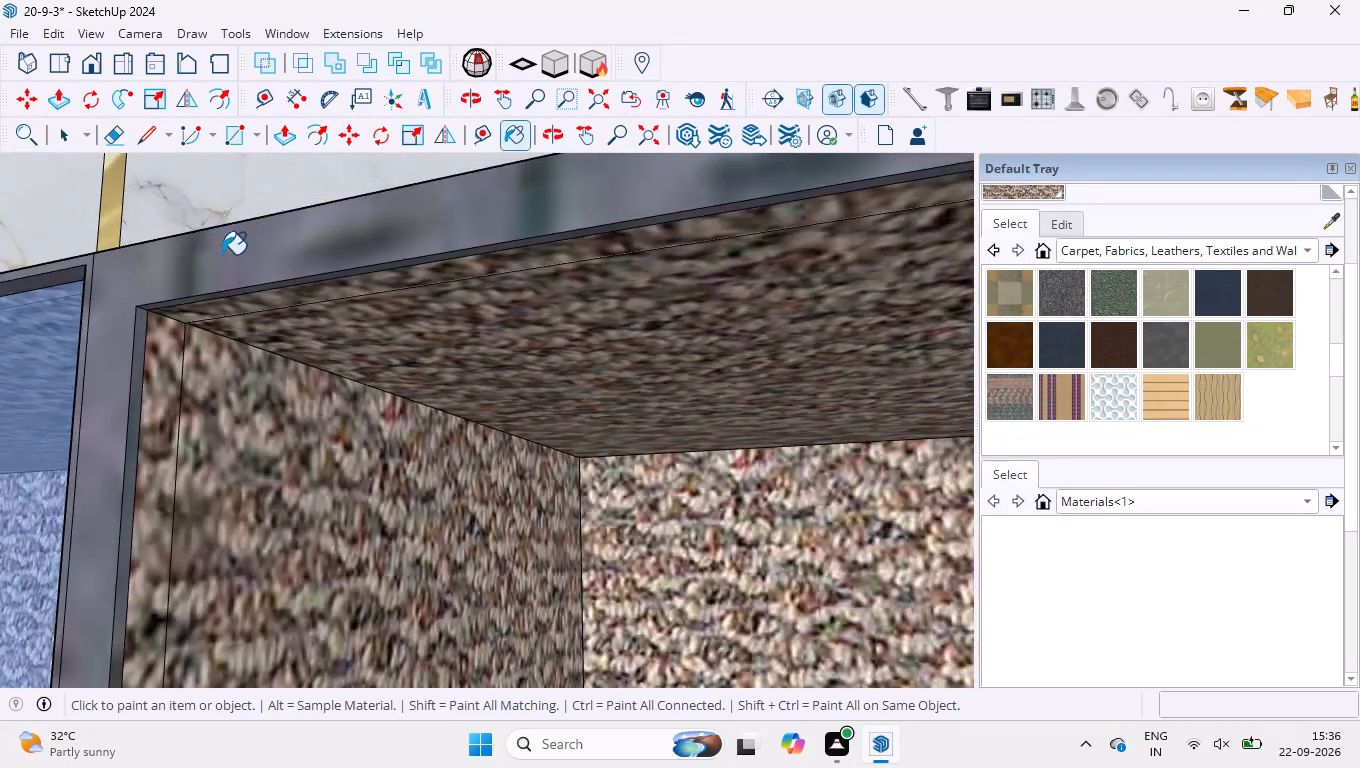
scroll(222, 254, "down", 15)
middle_click_drag(330, 469, 418, 666)
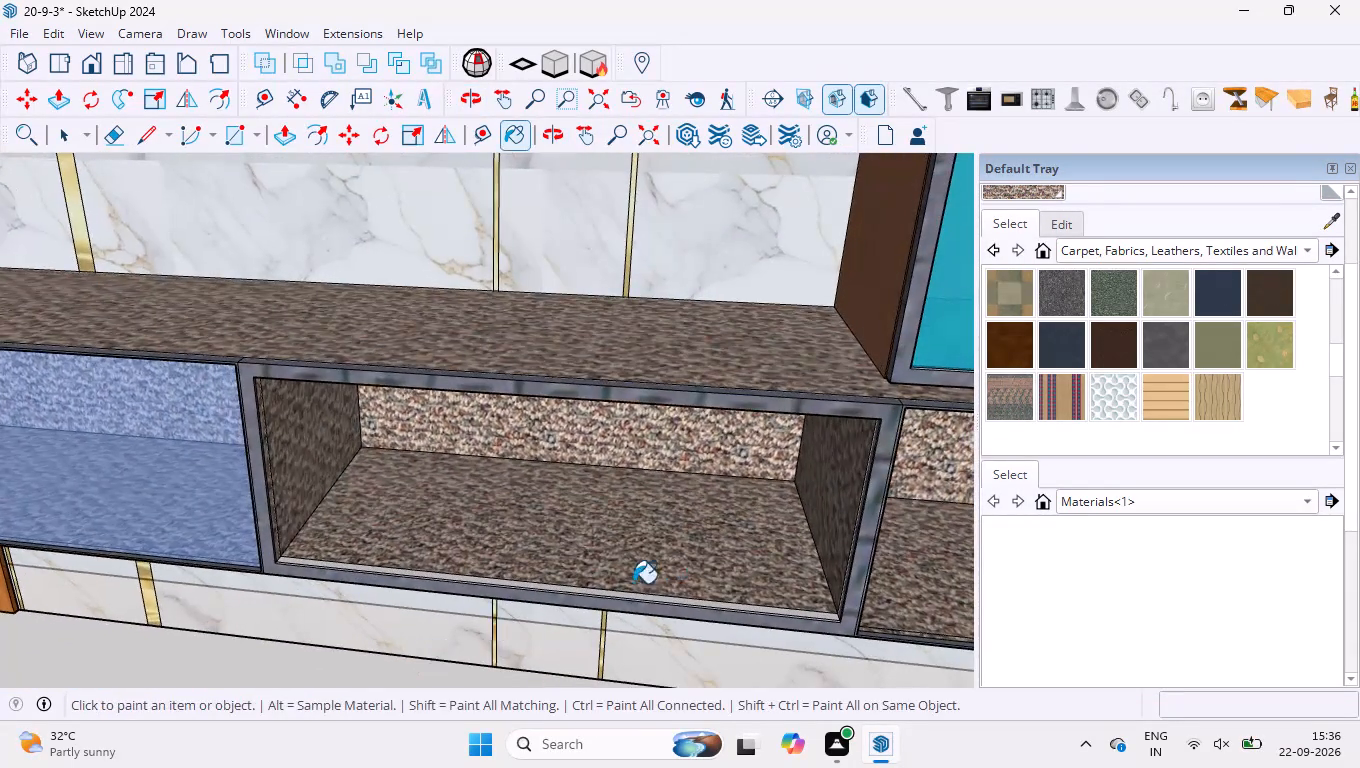
scroll(694, 572, "up", 4)
scroll(749, 650, "up", 20)
scroll(749, 650, "up", 1)
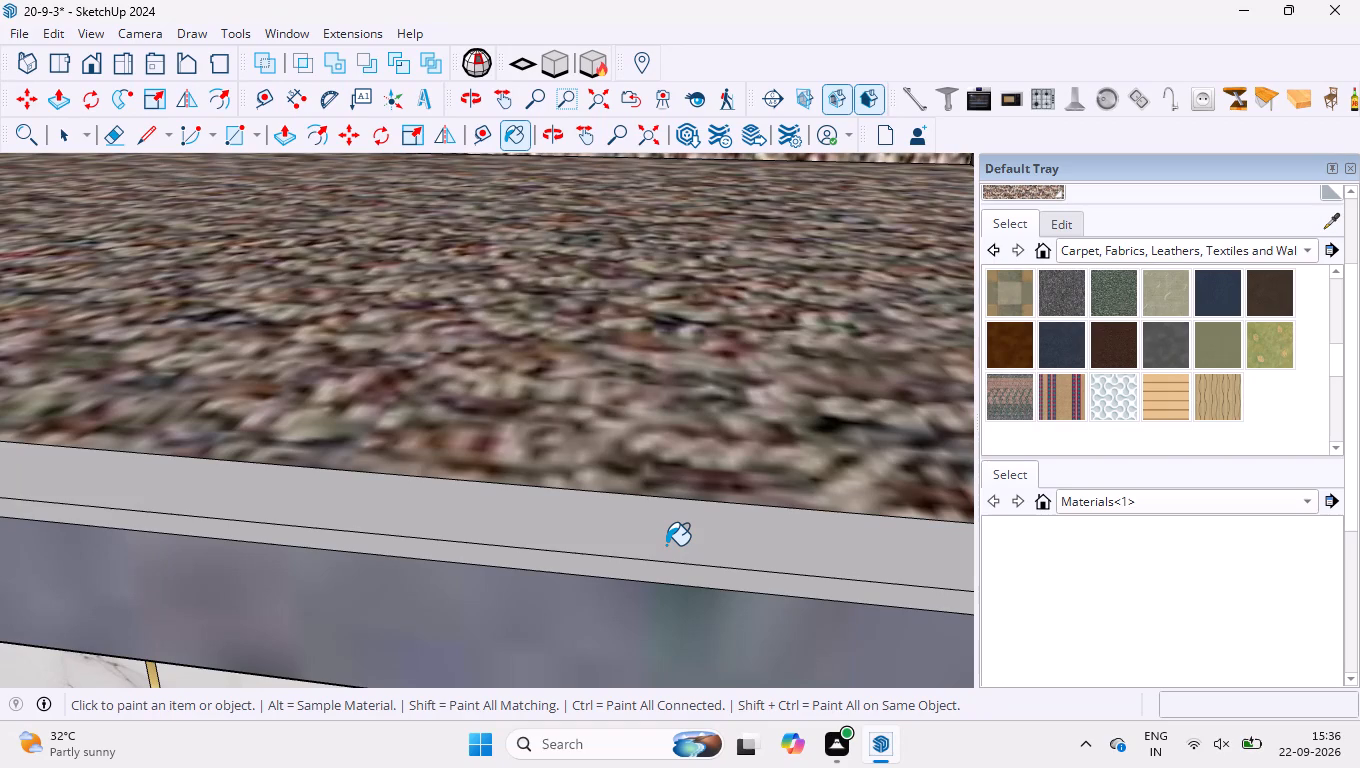
key("space")
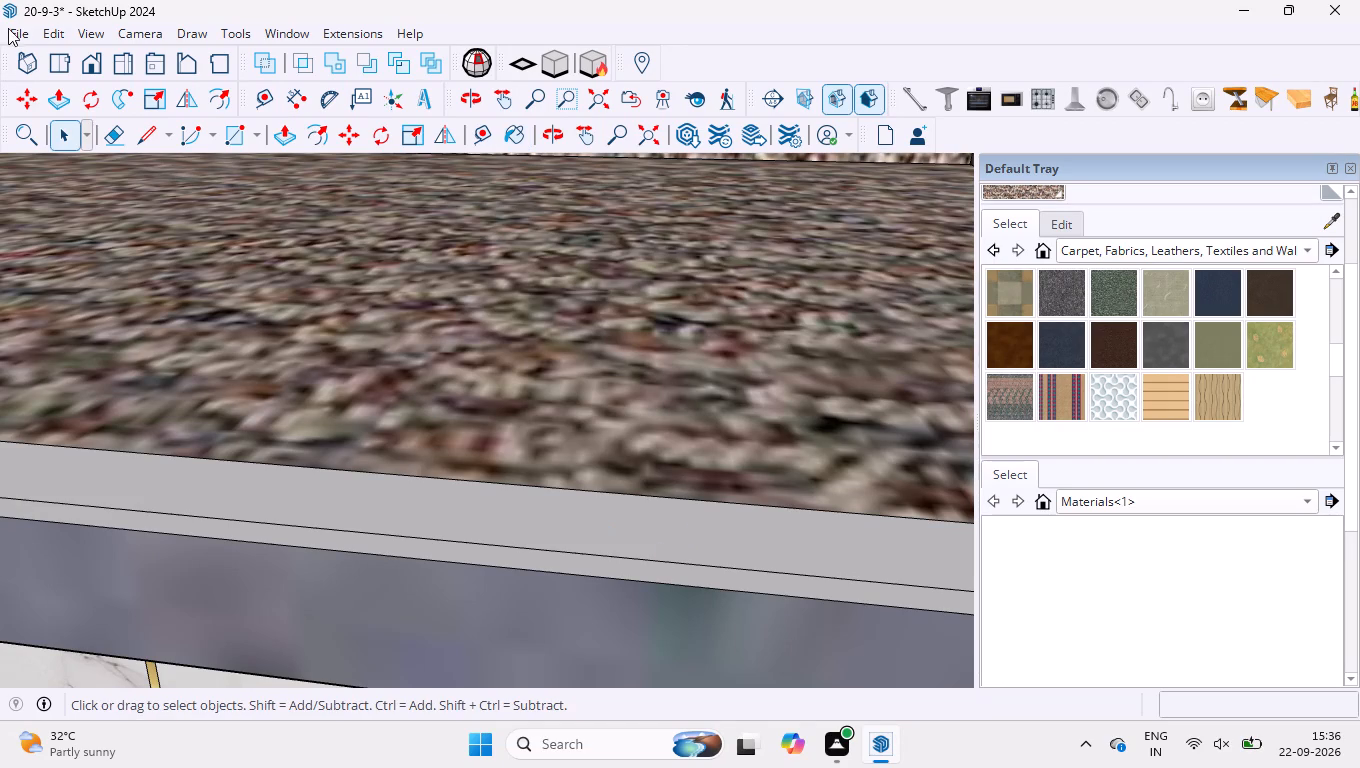
left_click(43, 33)
left_click(111, 368)
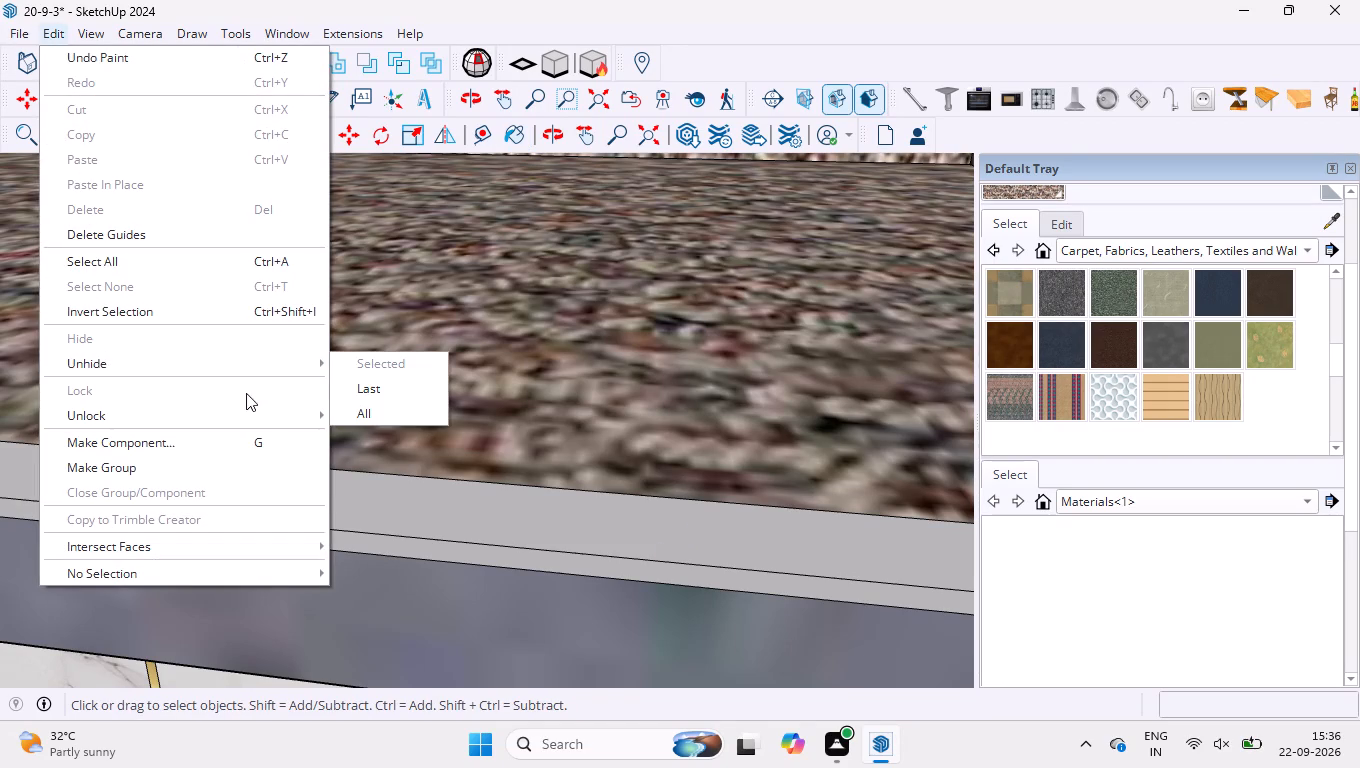
left_click(332, 407)
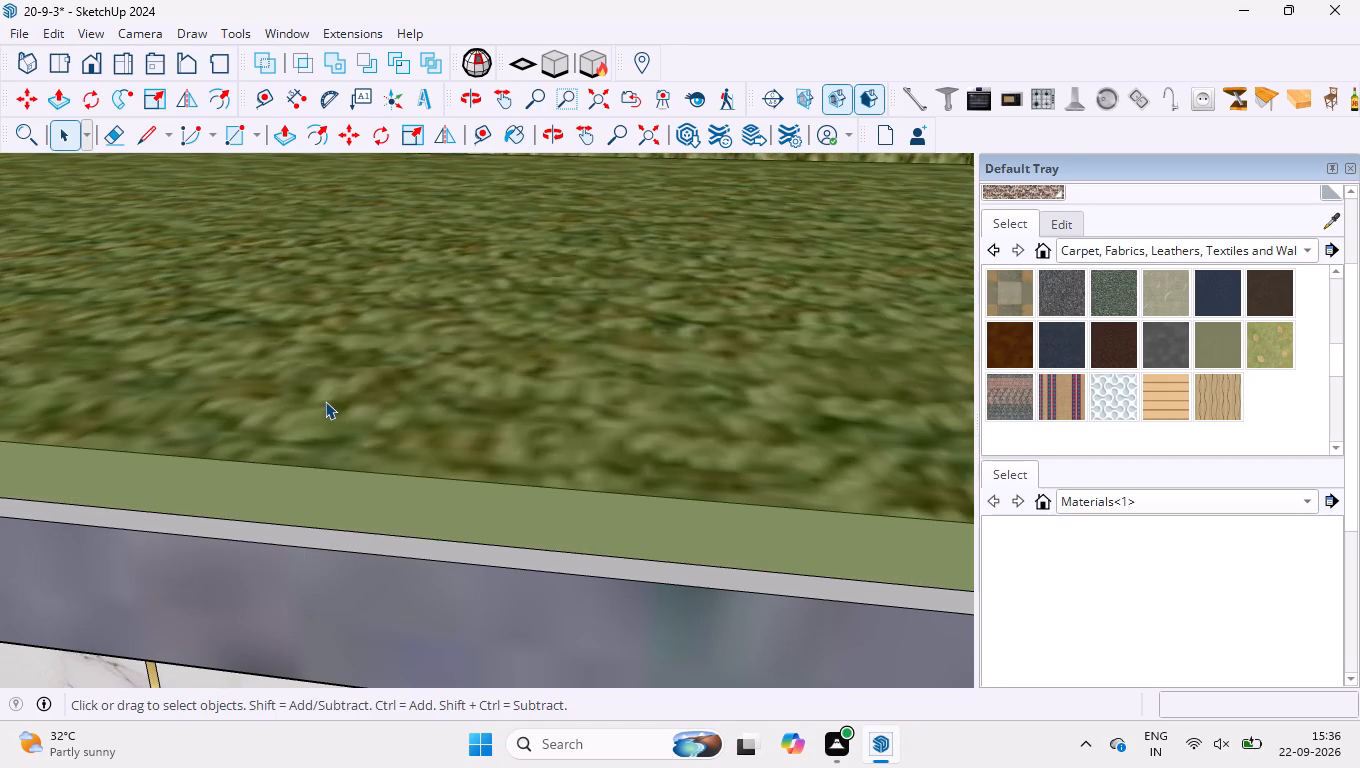
Examine the front edges and lower corners of the low cabinet's third compartment and the compartment beneath the glass cabinet.
scroll(470, 418, "down", 9)
scroll(2, 383, "down", 9)
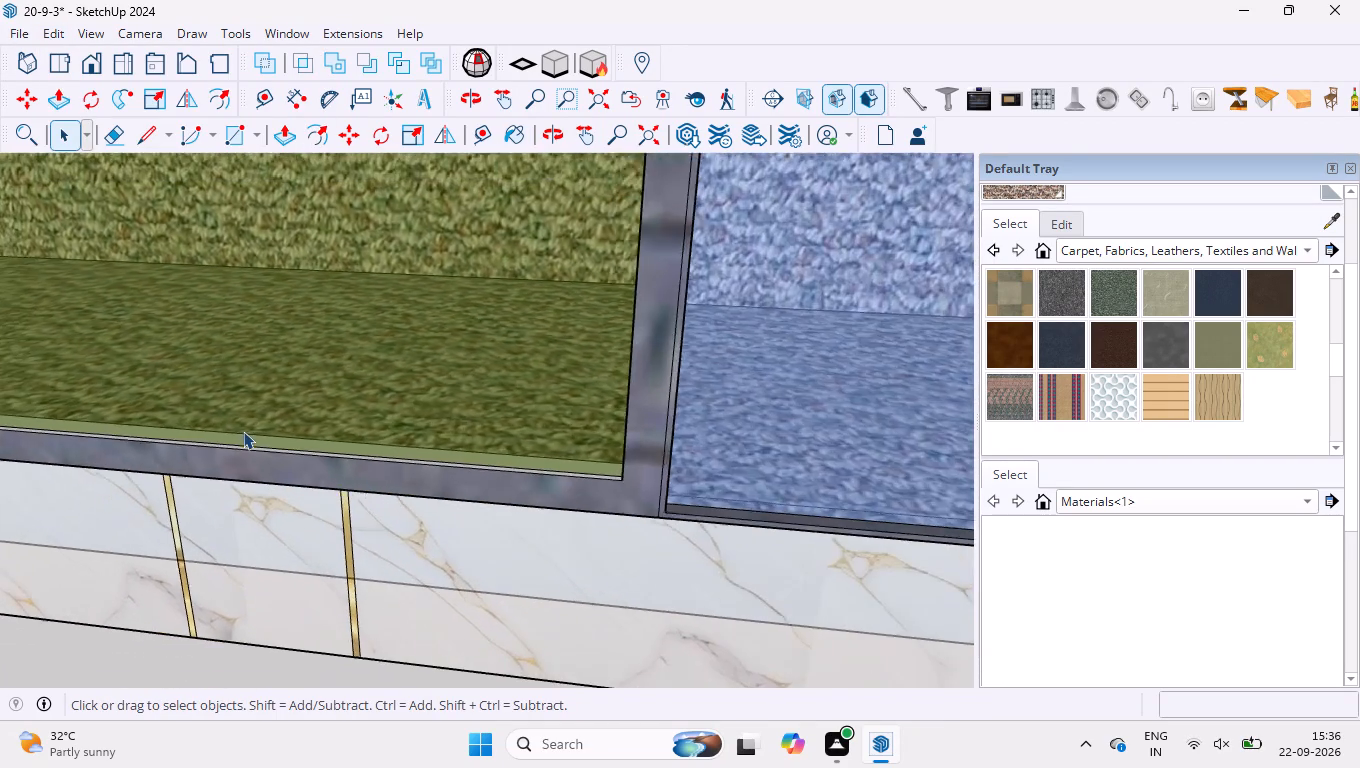
scroll(559, 472, "up", 4)
scroll(734, 504, "up", 13)
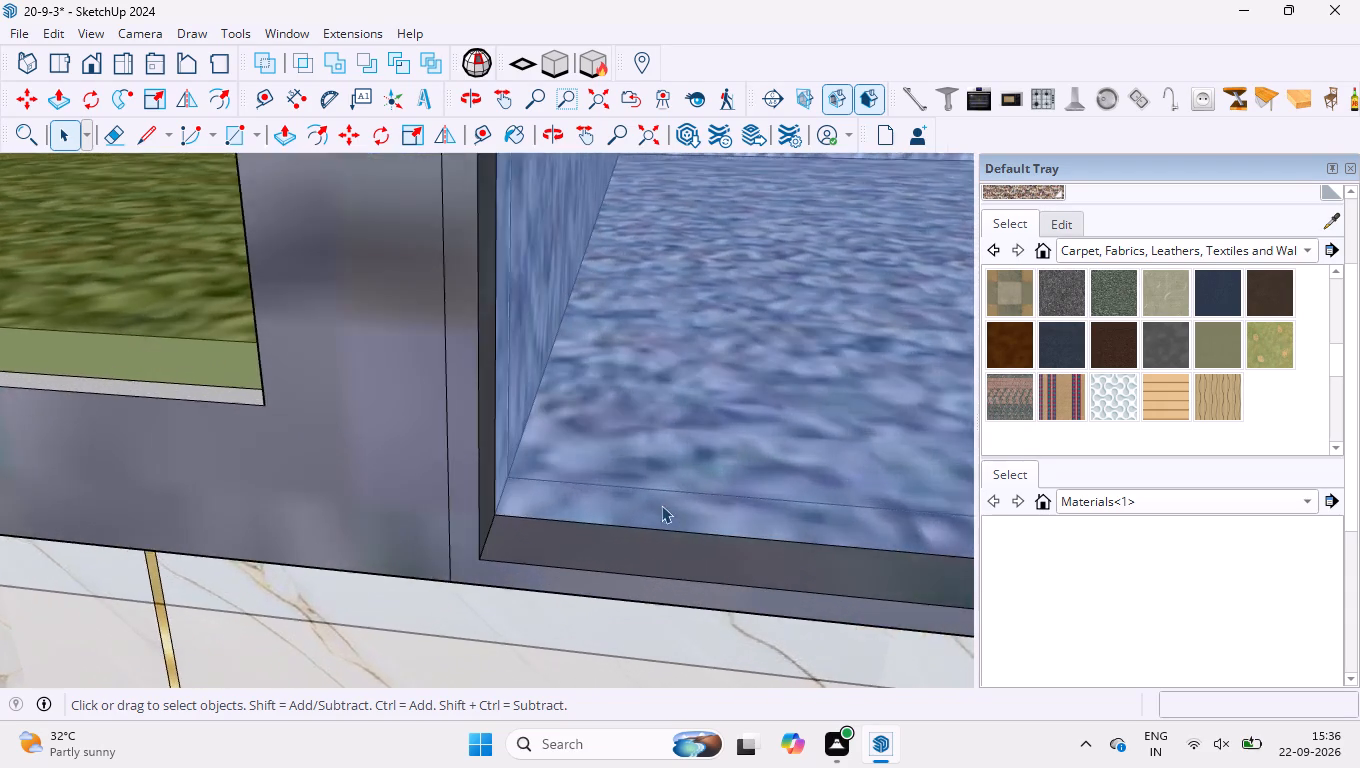
scroll(661, 505, "up", 6)
middle_click_drag(564, 511, 94, 554)
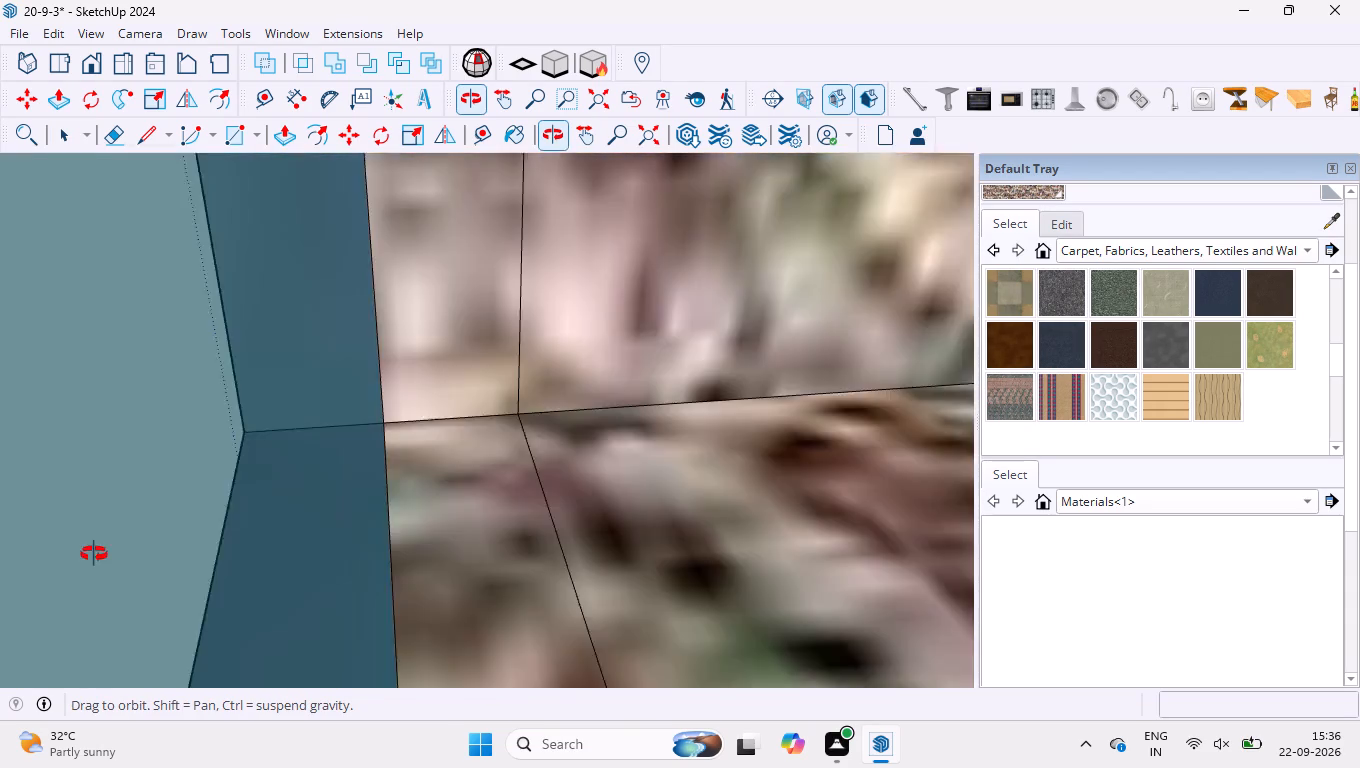
middle_click_drag(94, 554, 0, 530)
left_click(428, 551)
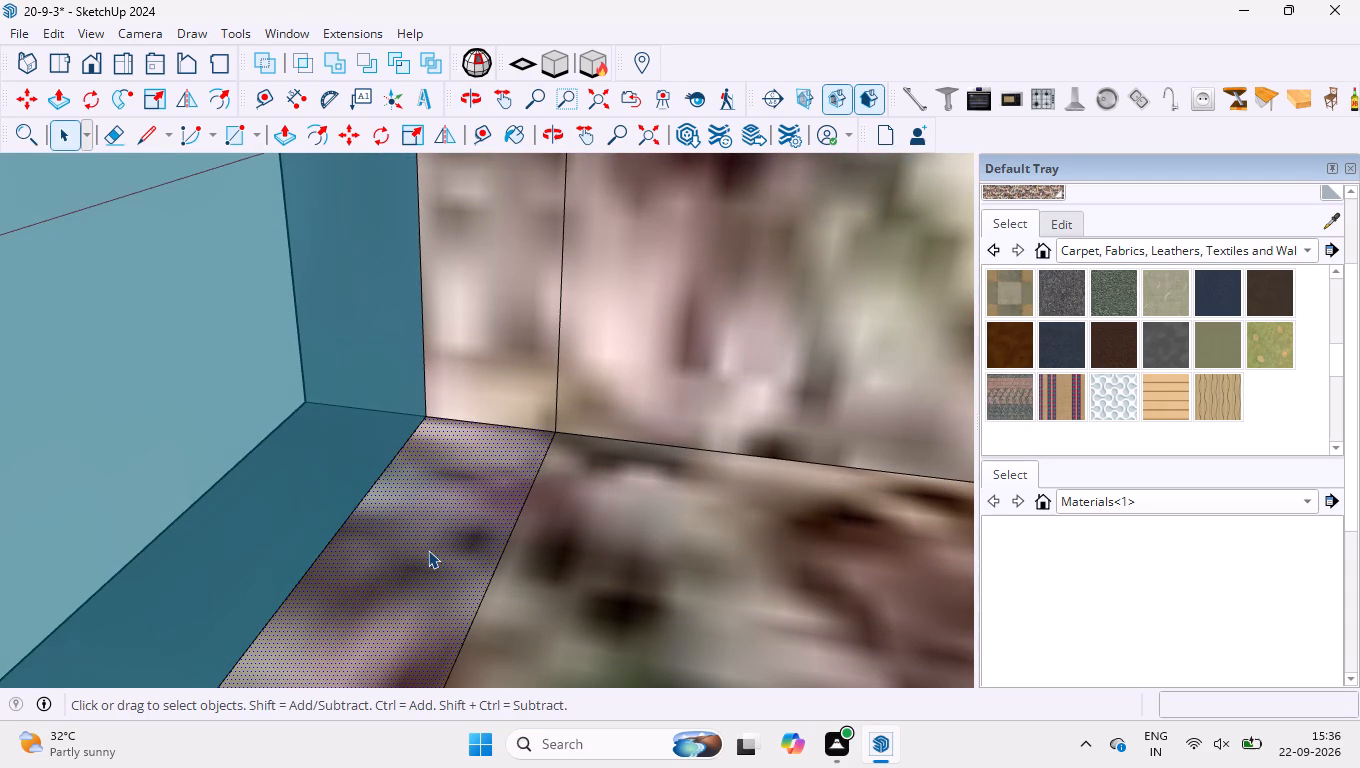
scroll(450, 537, "down", 3)
middle_click_drag(343, 482, 751, 454)
left_click(144, 645)
scroll(359, 648, "down", 5)
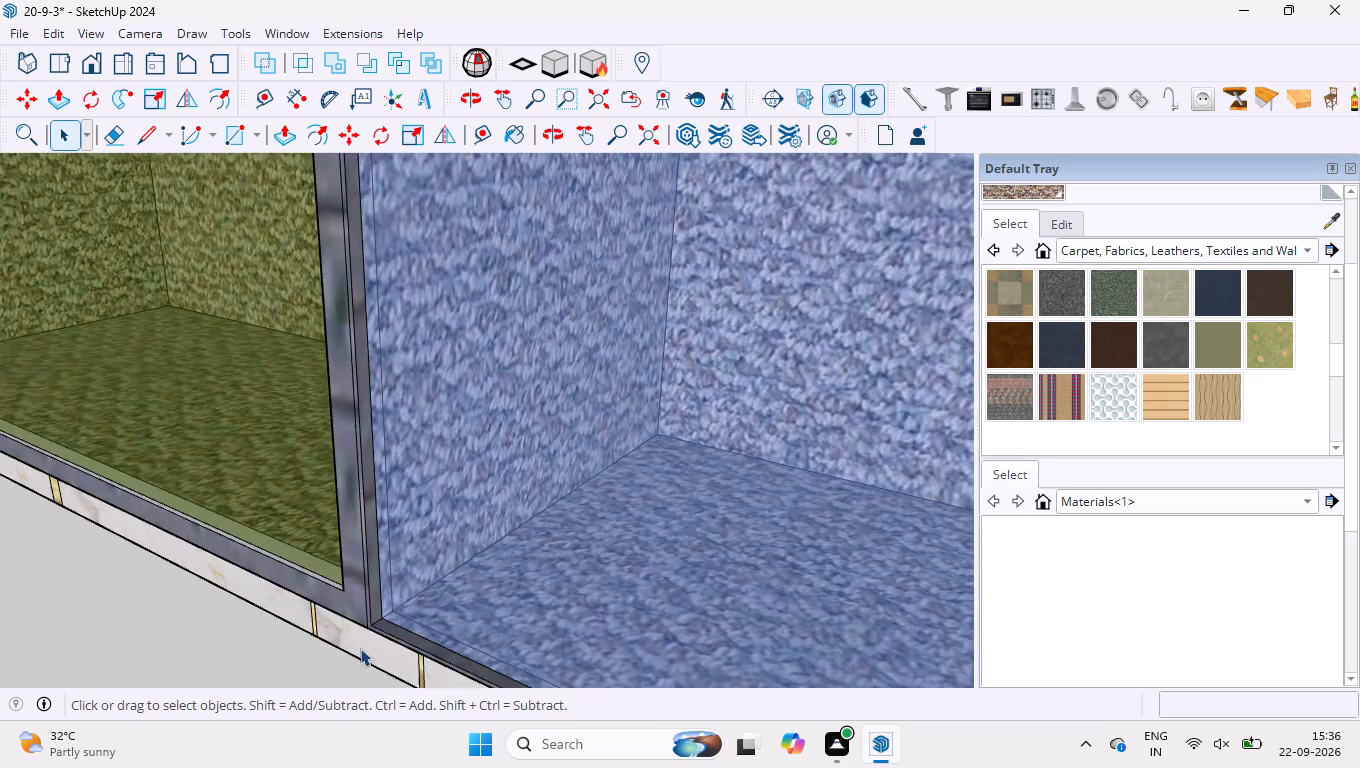
scroll(373, 589, "down", 4)
scroll(253, 581, "up", 9)
scroll(235, 496, "down", 4)
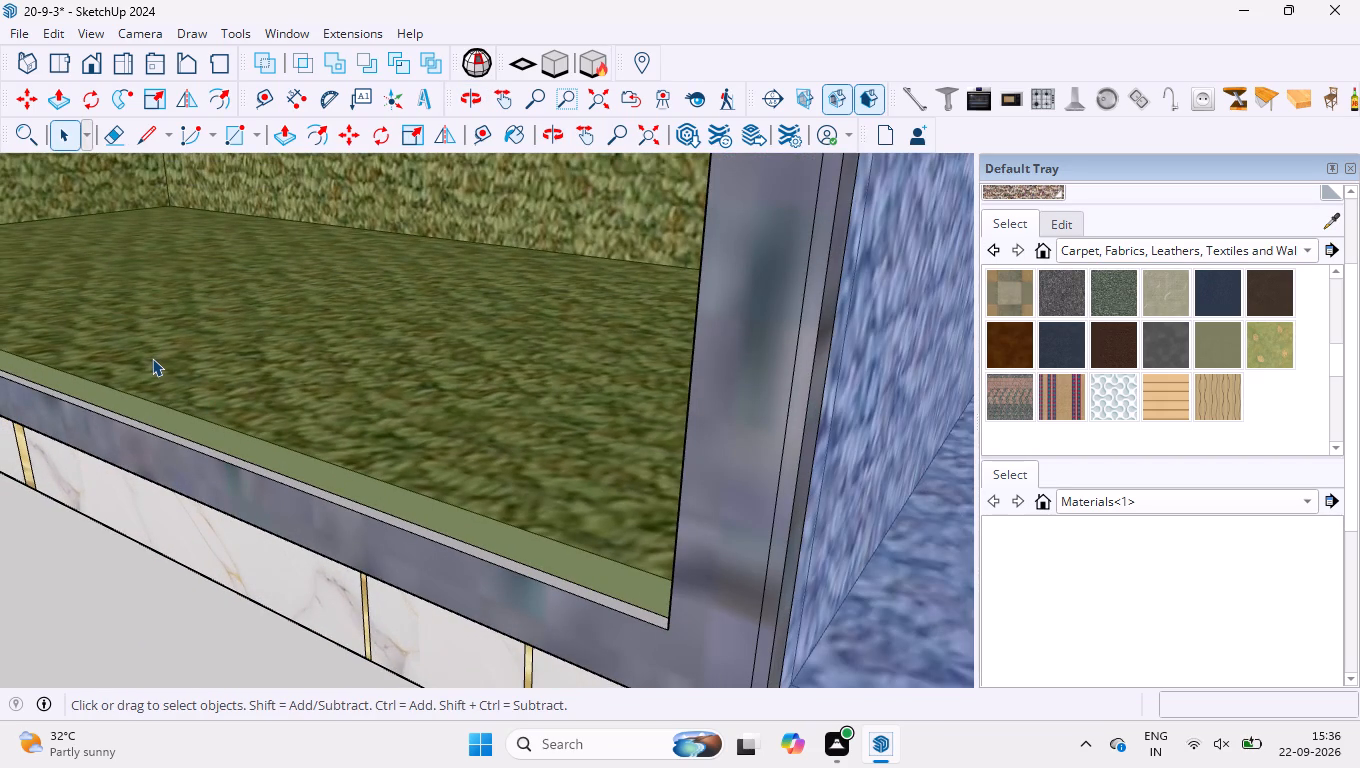
Hide the green front panel of the low cabinet's third compartment.
left_click(461, 406)
left_click(55, 33)
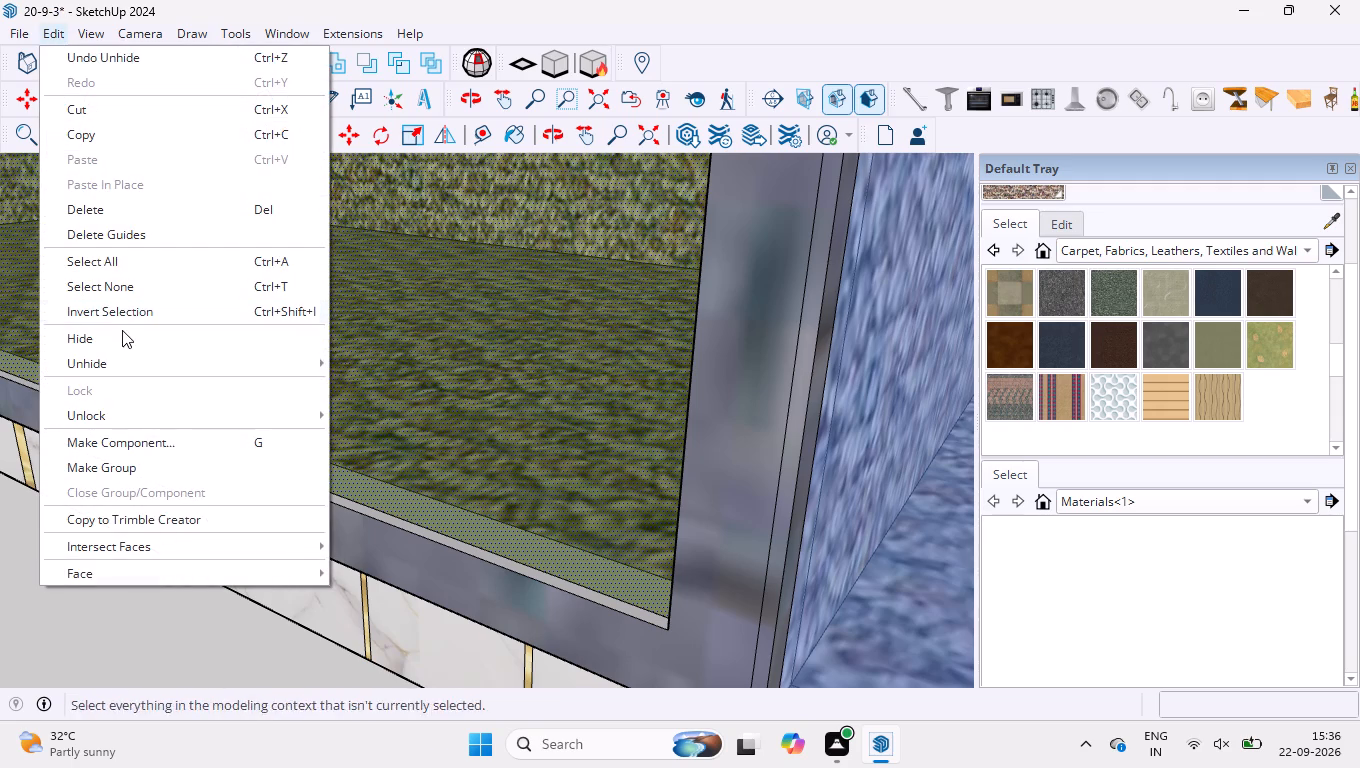
left_click(119, 336)
Paint the front strip of the third compartment's floor in the multicoloured carpet sampled from the floor.
scroll(388, 521, "up", 3)
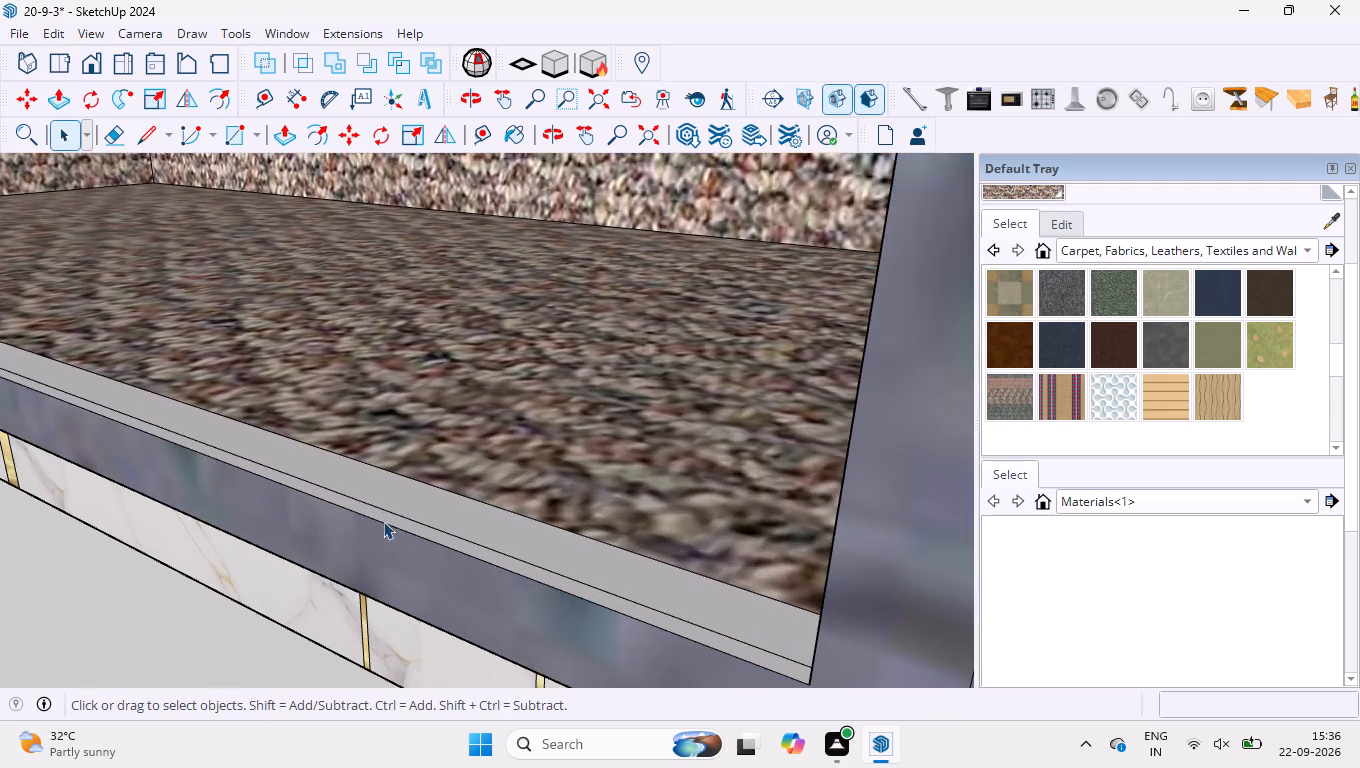
scroll(364, 514, "up", 4)
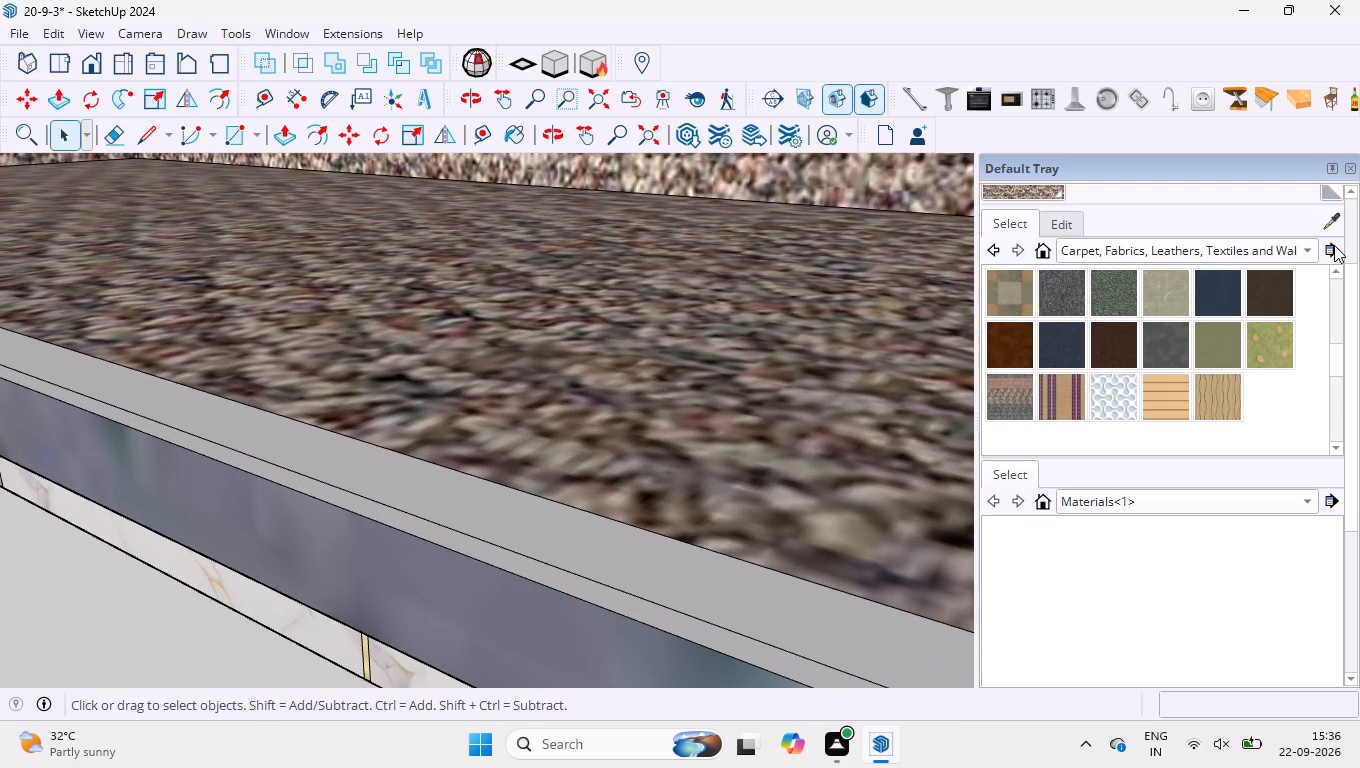
left_click(1331, 224)
left_click(819, 487)
left_click(540, 547)
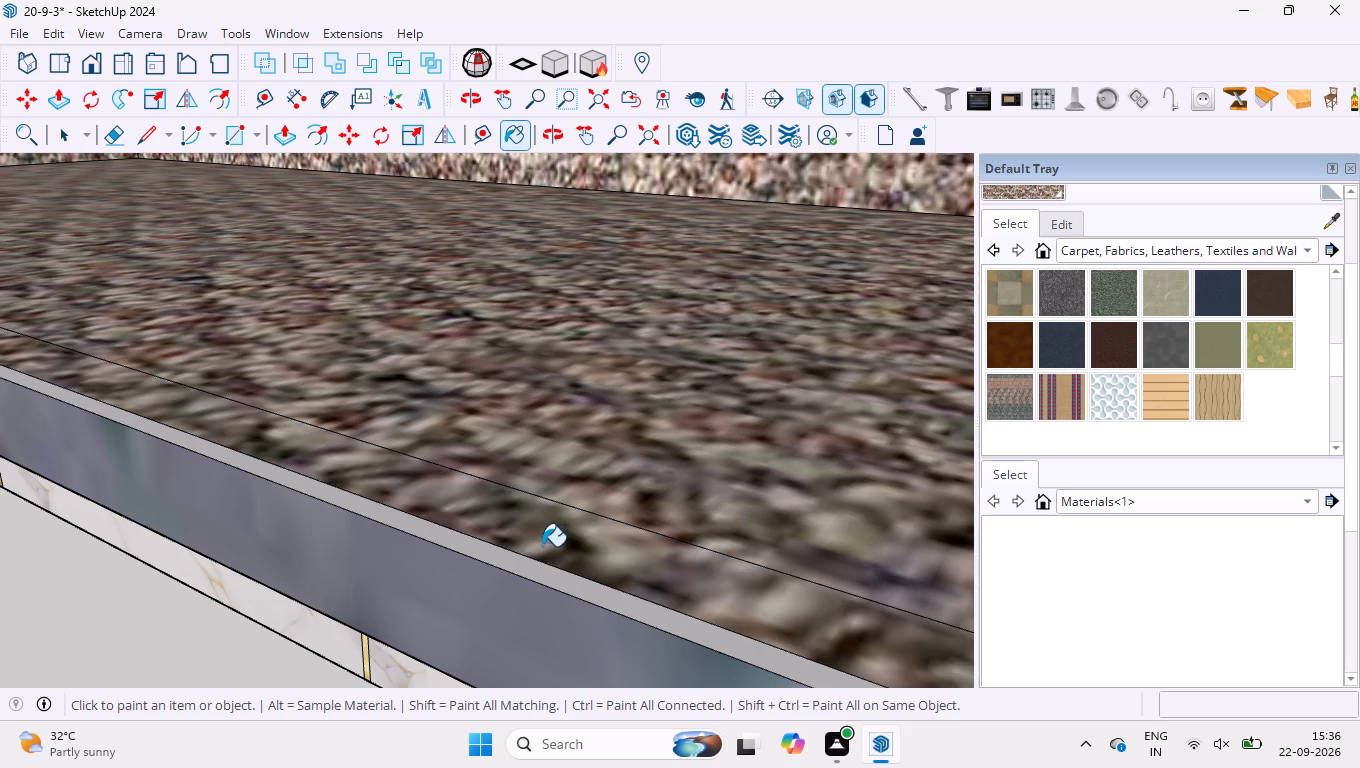
scroll(544, 537, "down", 12)
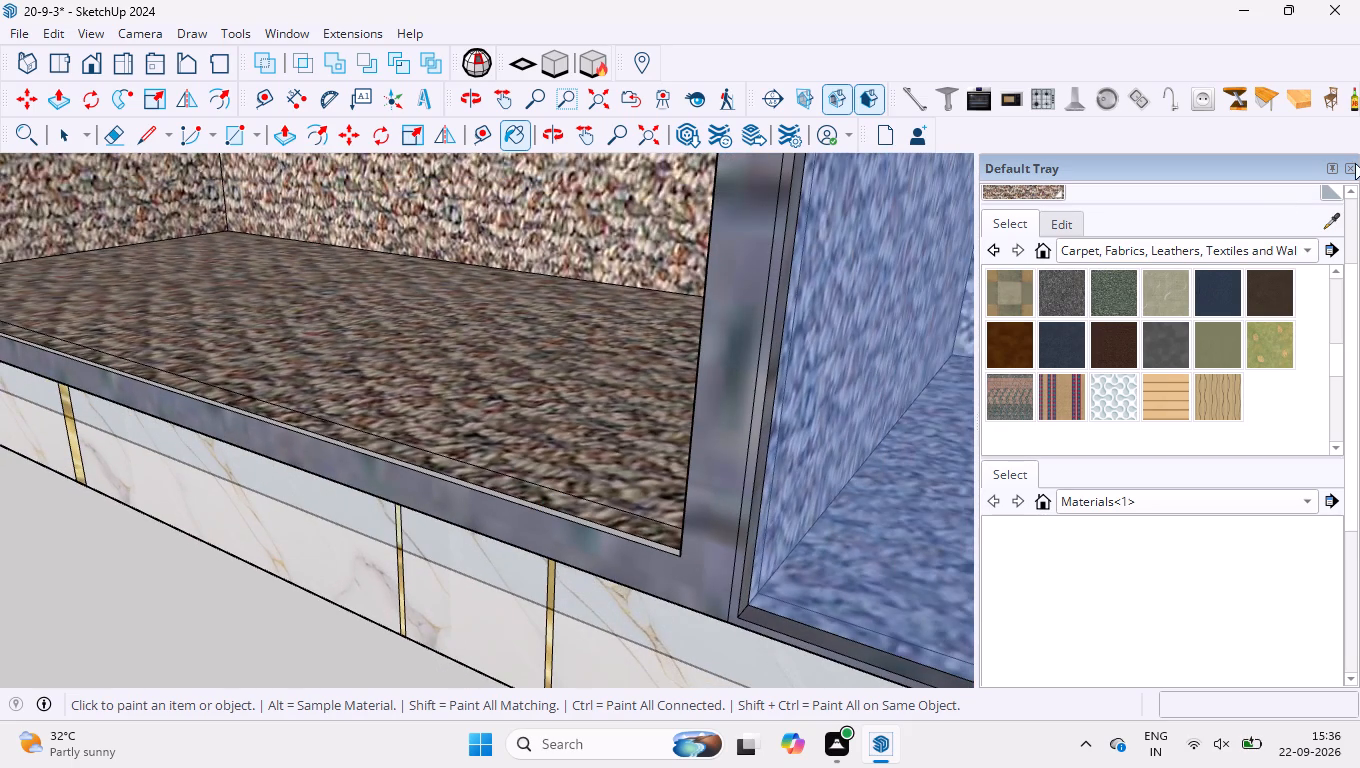
Paint the thin front frame edges of the third compartment's floor and side wall nearest the glass cabinet in the frame's dark grey.
left_click(1335, 222)
left_click(713, 419)
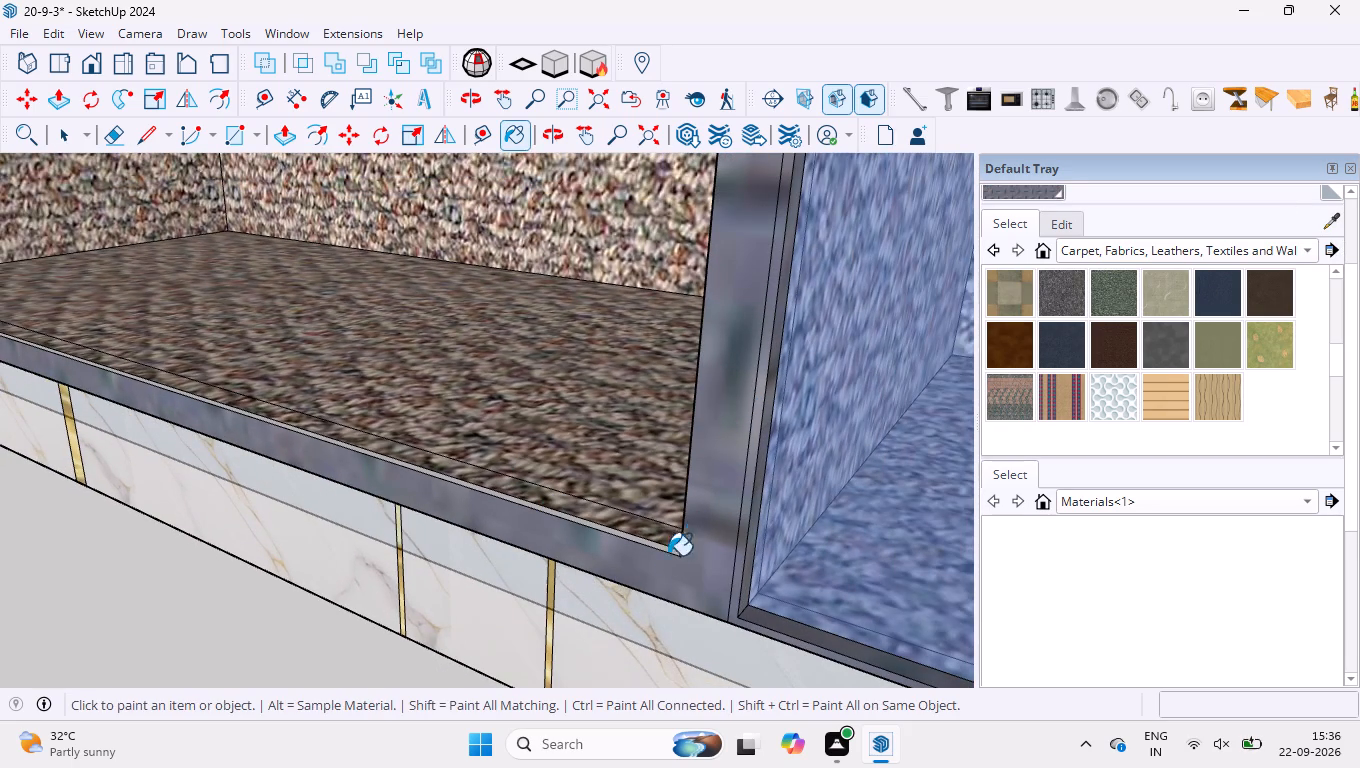
scroll(647, 580, "up", 16)
left_click(613, 489)
scroll(616, 506, "down", 5)
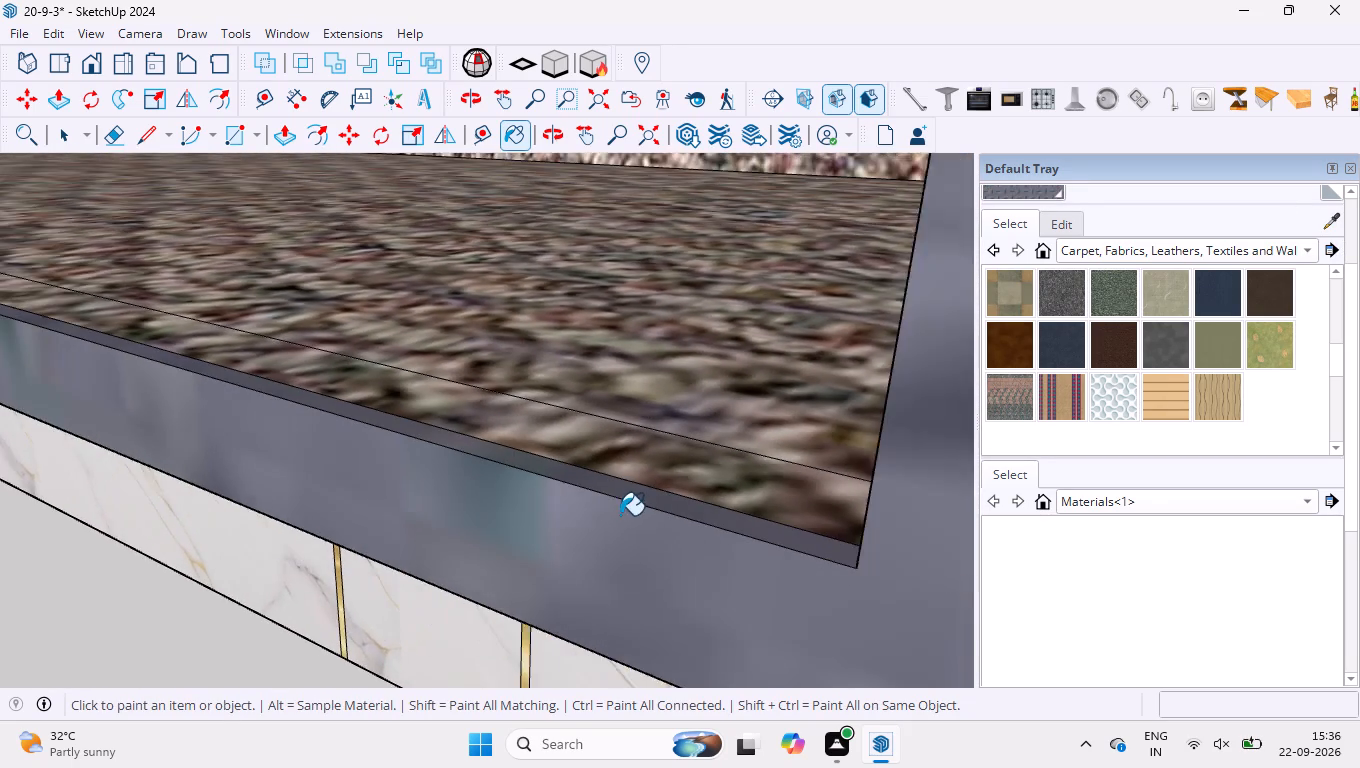
middle_click_drag(592, 504, 1045, 465)
scroll(603, 398, "up", 3)
left_click(603, 398)
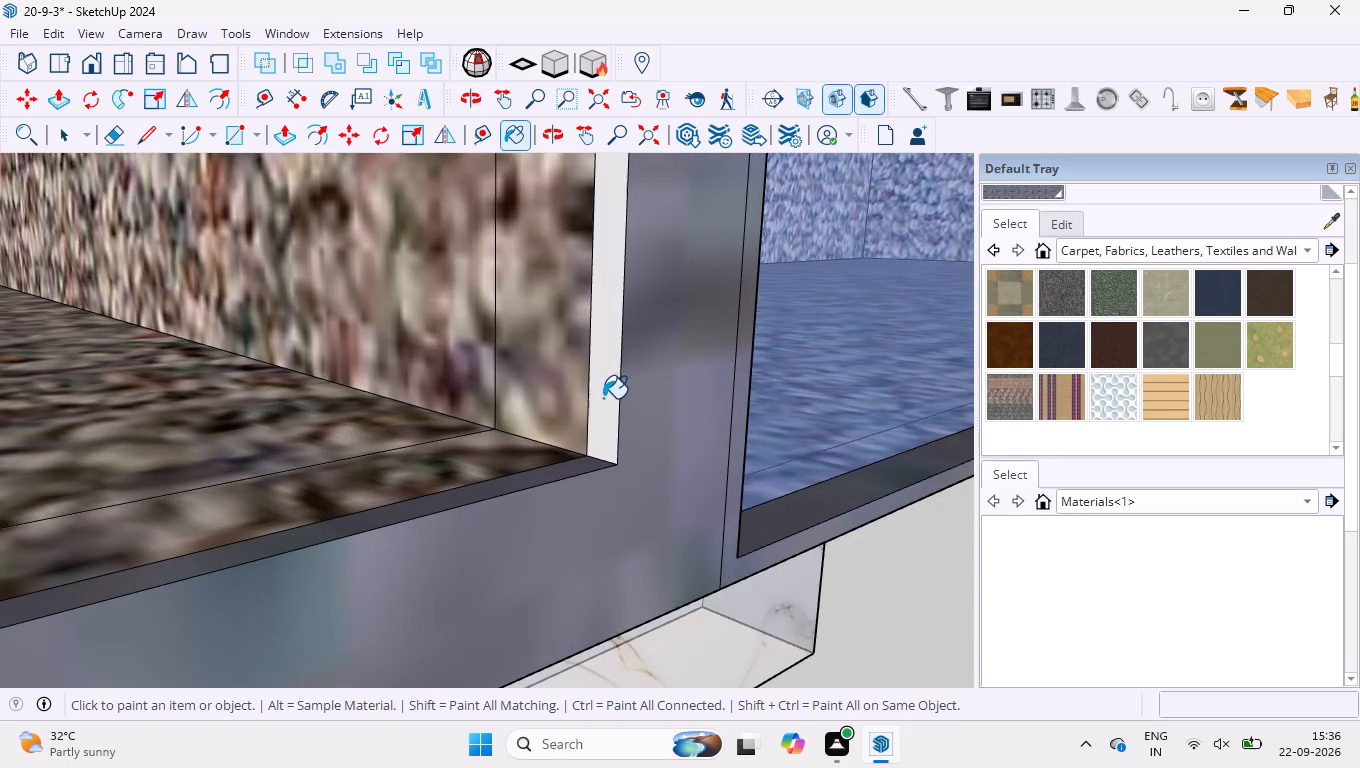
scroll(609, 401, "down", 20)
scroll(609, 401, "down", 1)
scroll(645, 490, "down", 5)
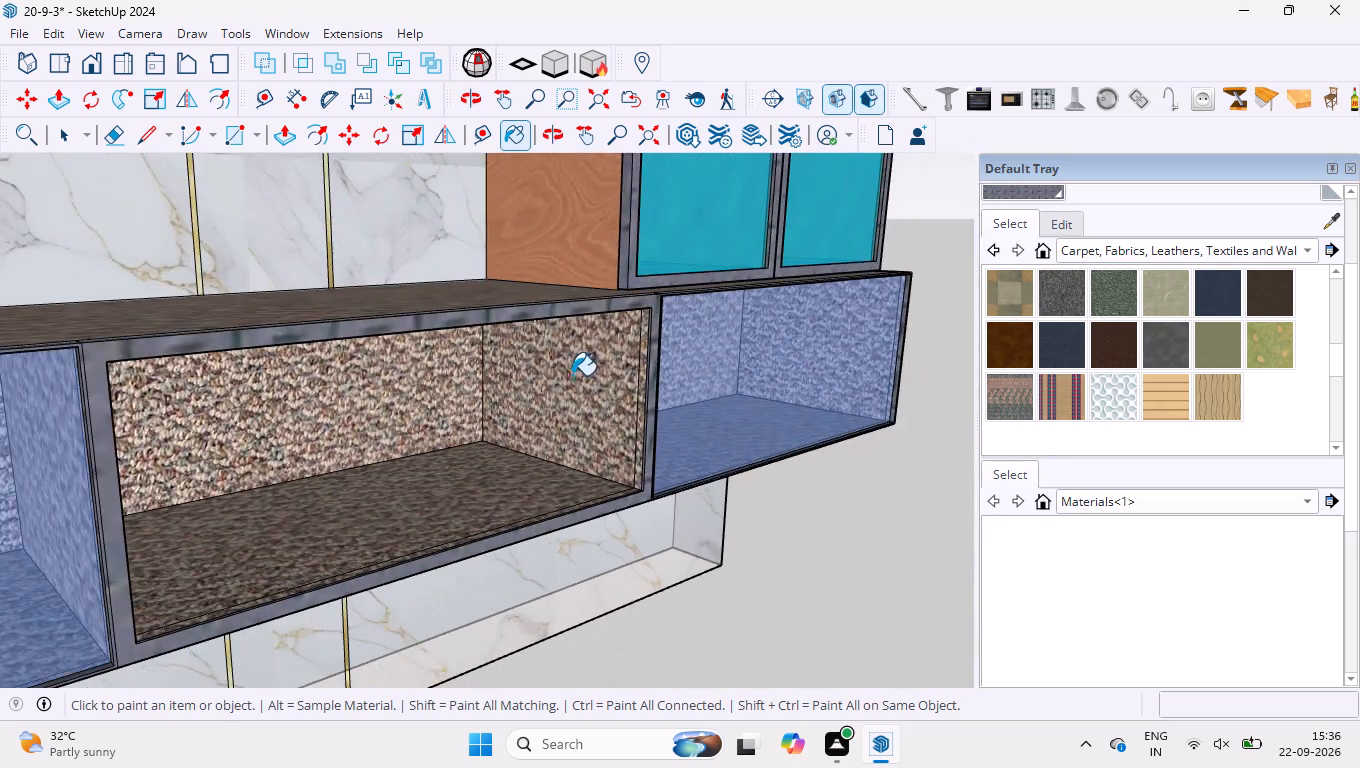
Examine the third compartment's ceiling and its side wall beside the second compartment from below for unpainted edges.
middle_click_drag(572, 375, 320, 94)
scroll(166, 273, "up", 4)
scroll(605, 311, "down", 3)
middle_click_drag(643, 372, 636, 372)
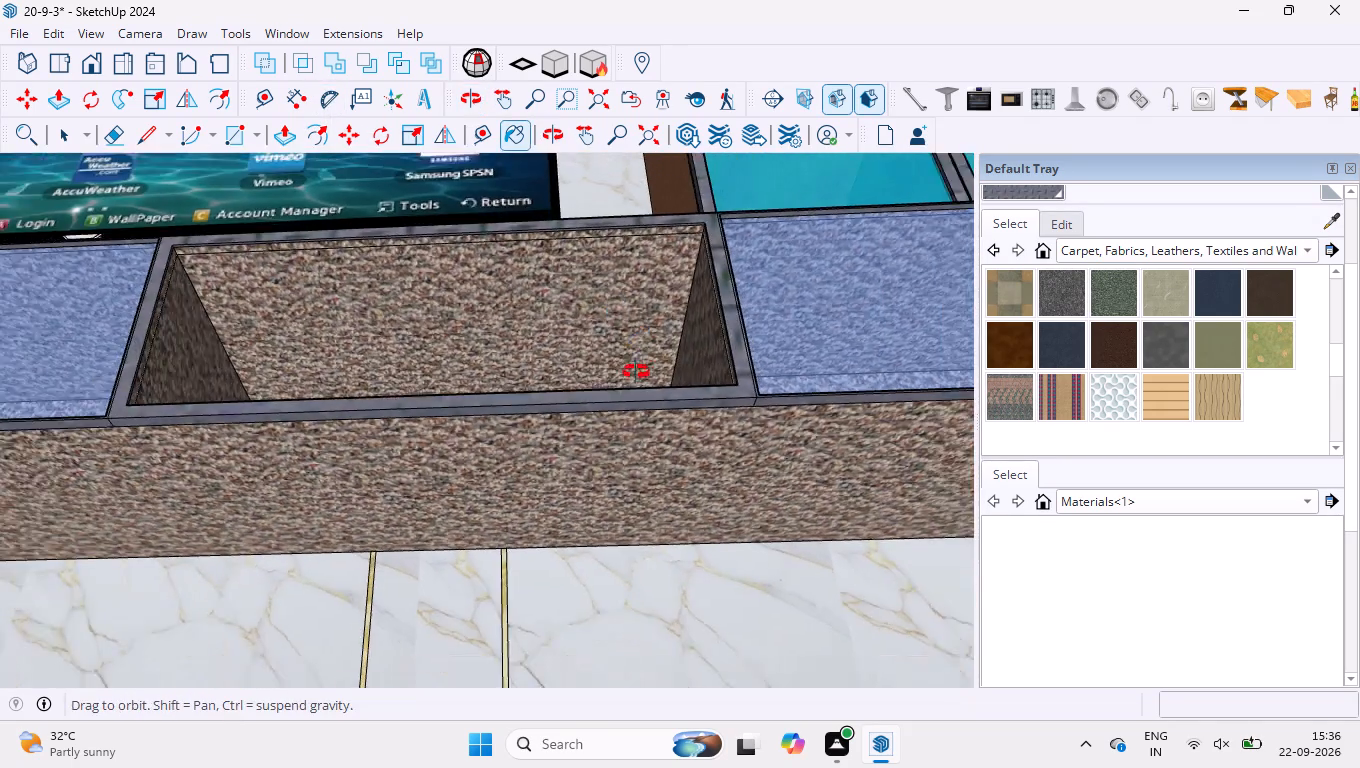
middle_click_drag(636, 372, 325, 465)
scroll(213, 357, "up", 4)
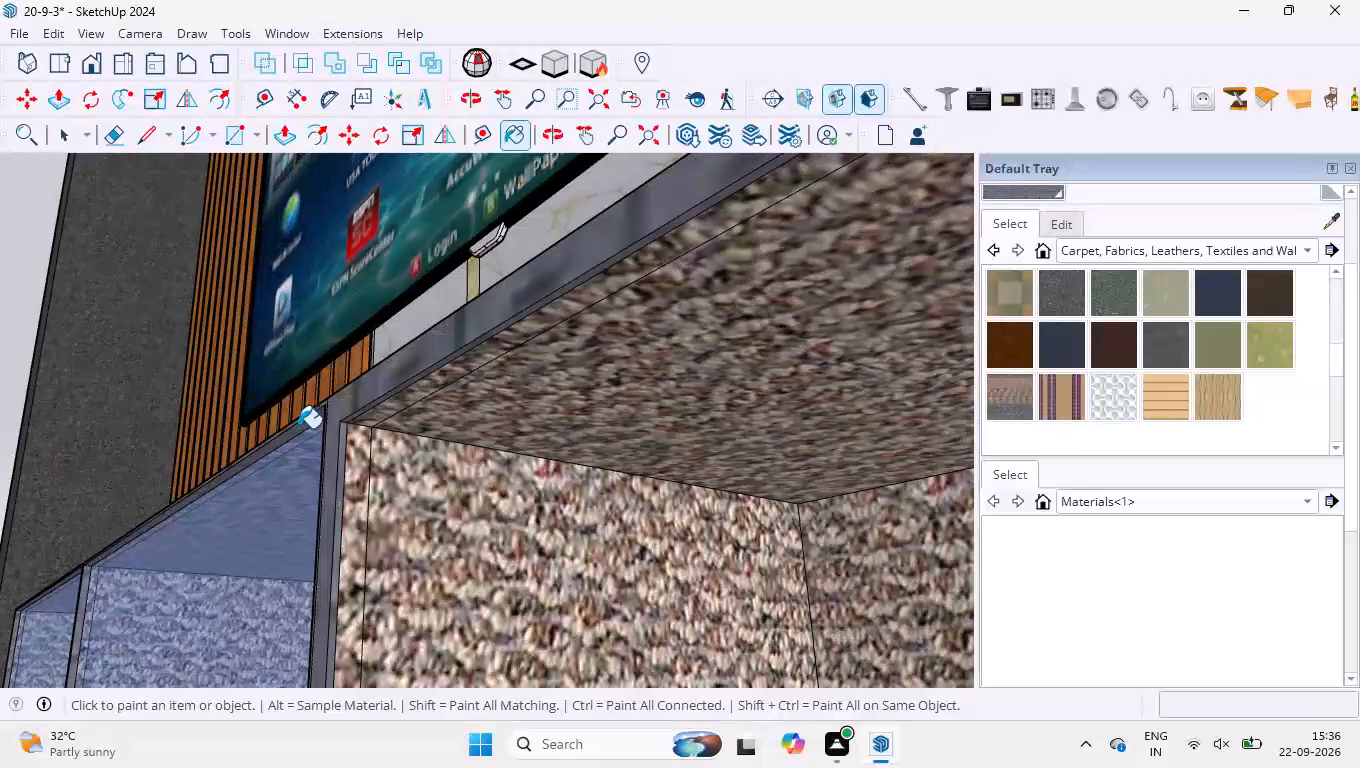
scroll(371, 476, "up", 8)
scroll(346, 415, "down", 3)
key("space")
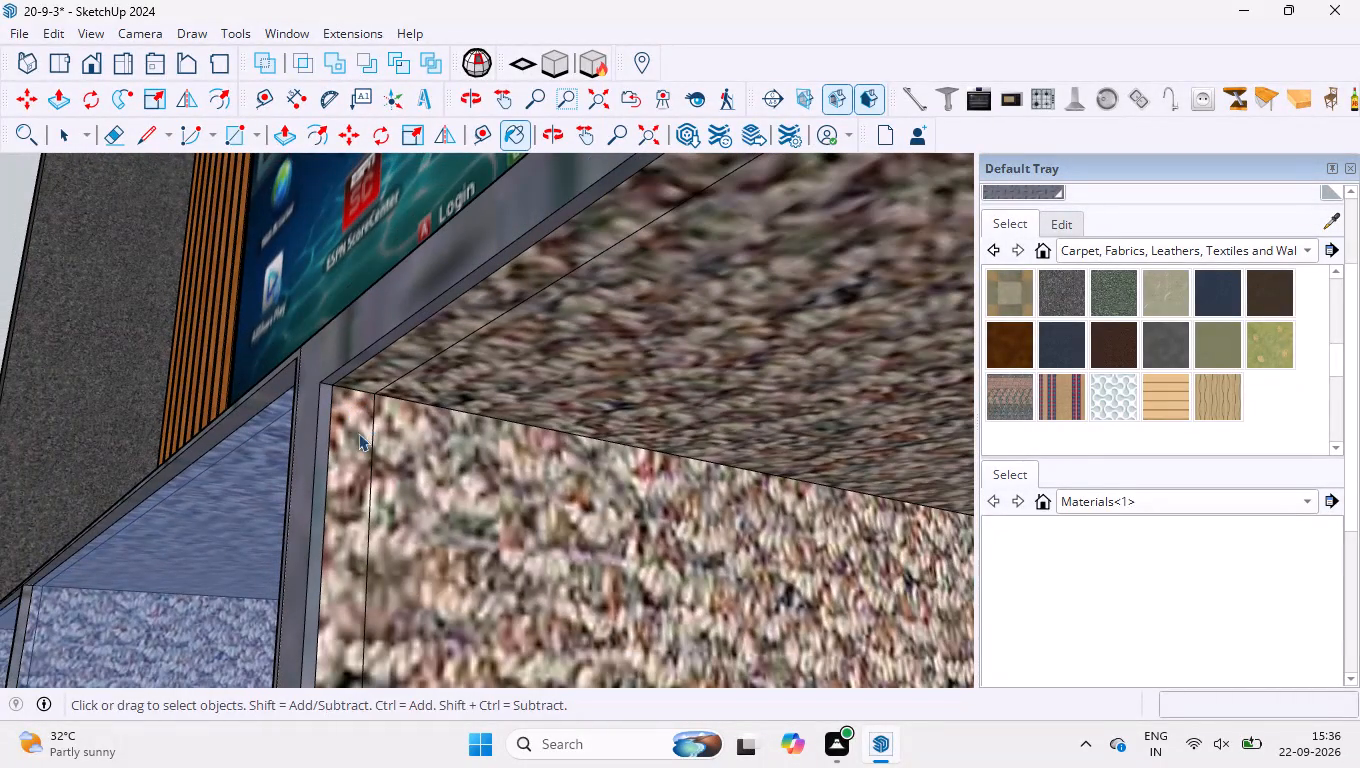
Unhide the third compartment's green front panel.
left_click(56, 35)
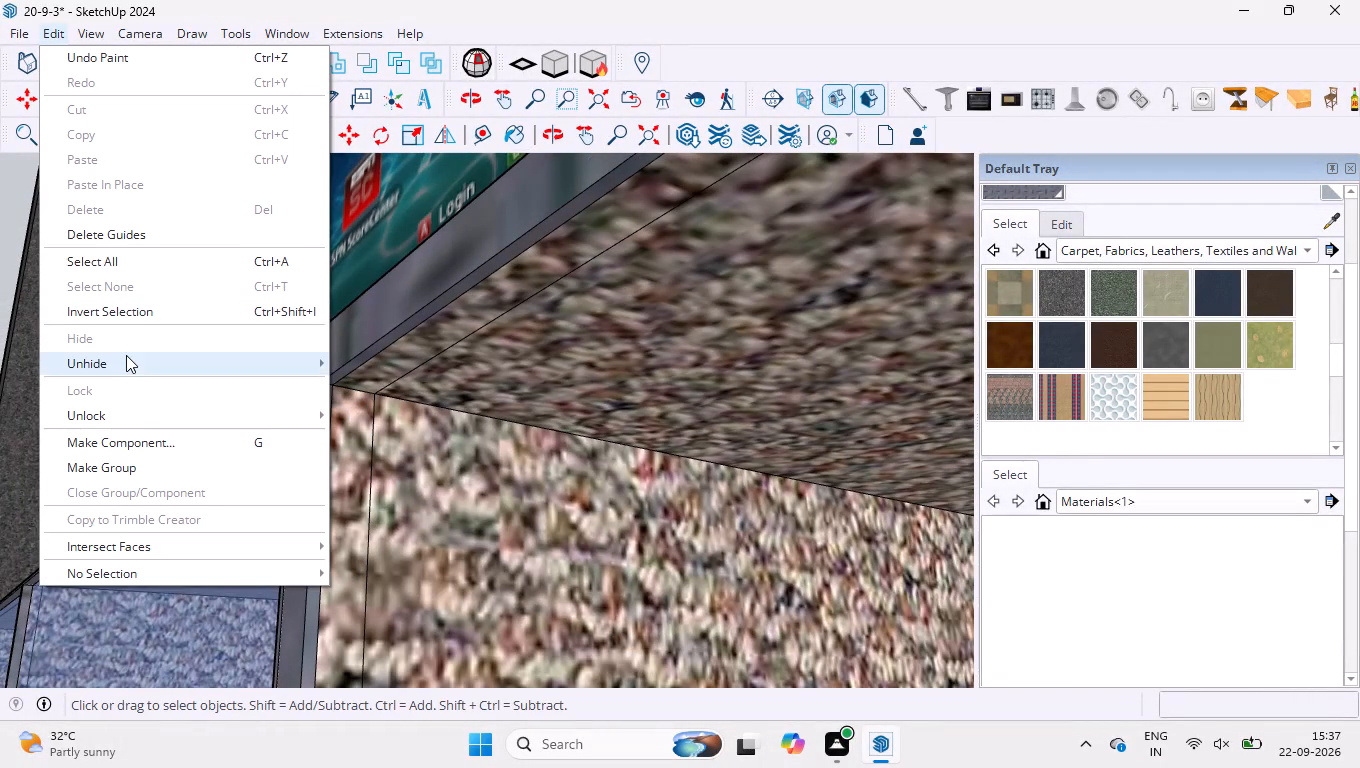
left_click(126, 358)
left_click(343, 410)
scroll(325, 394, "down", 5)
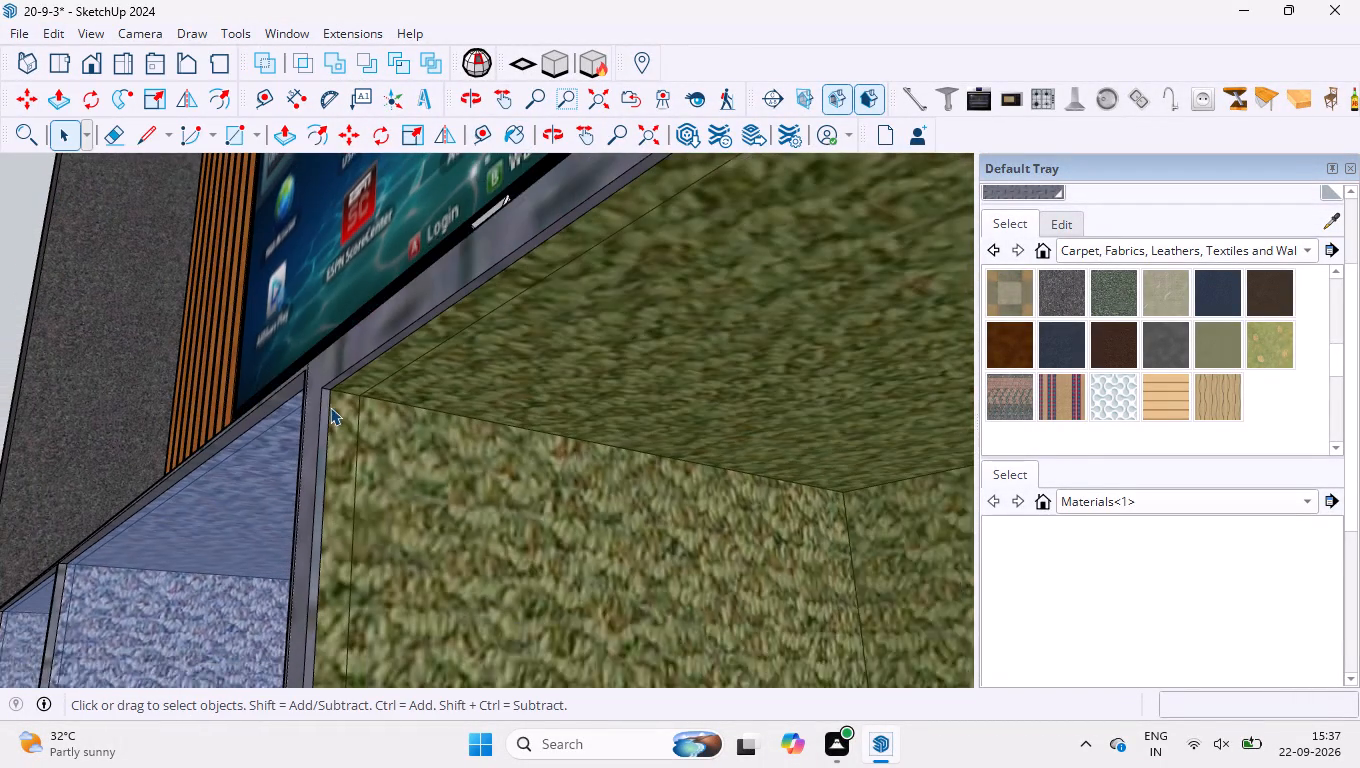
Show the TV unit in the standard front view and close the Default Tray.
left_click(48, 33)
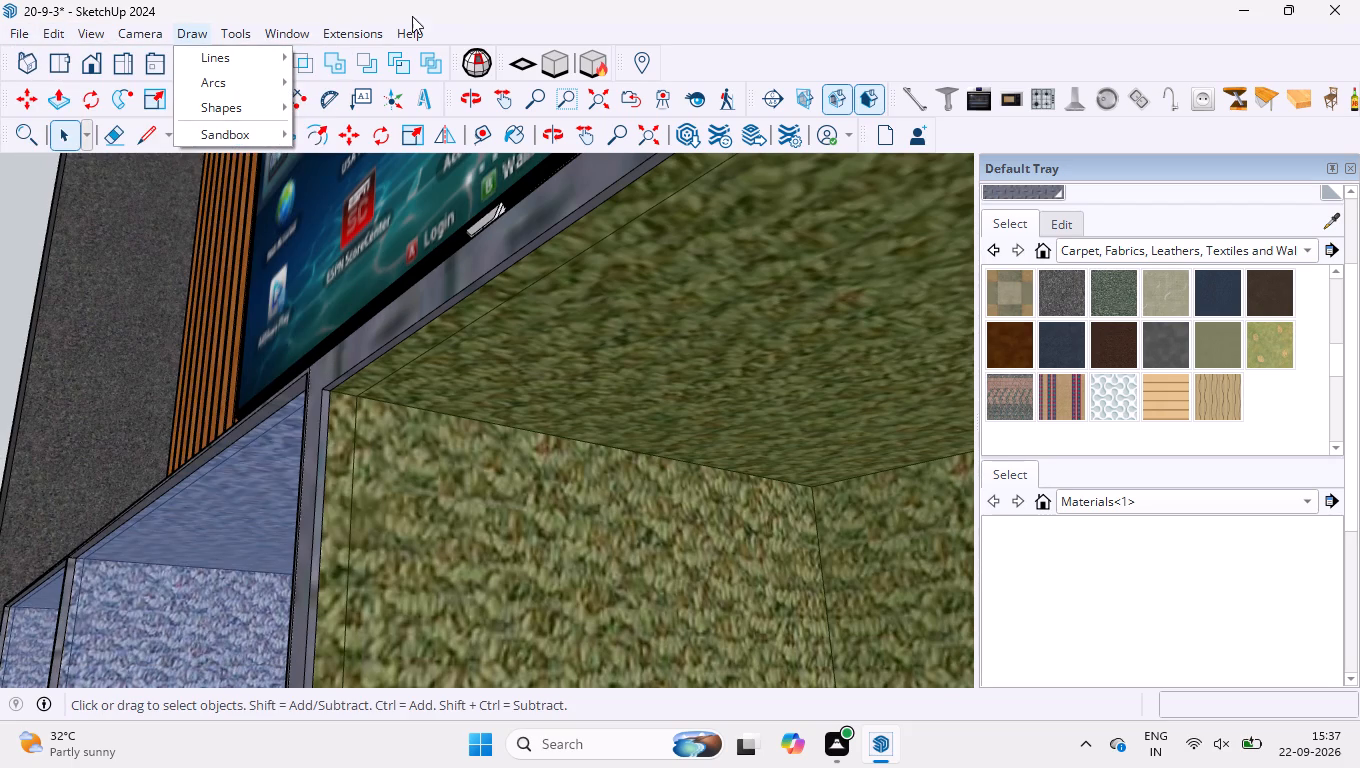
left_click(461, 5)
left_click(93, 63)
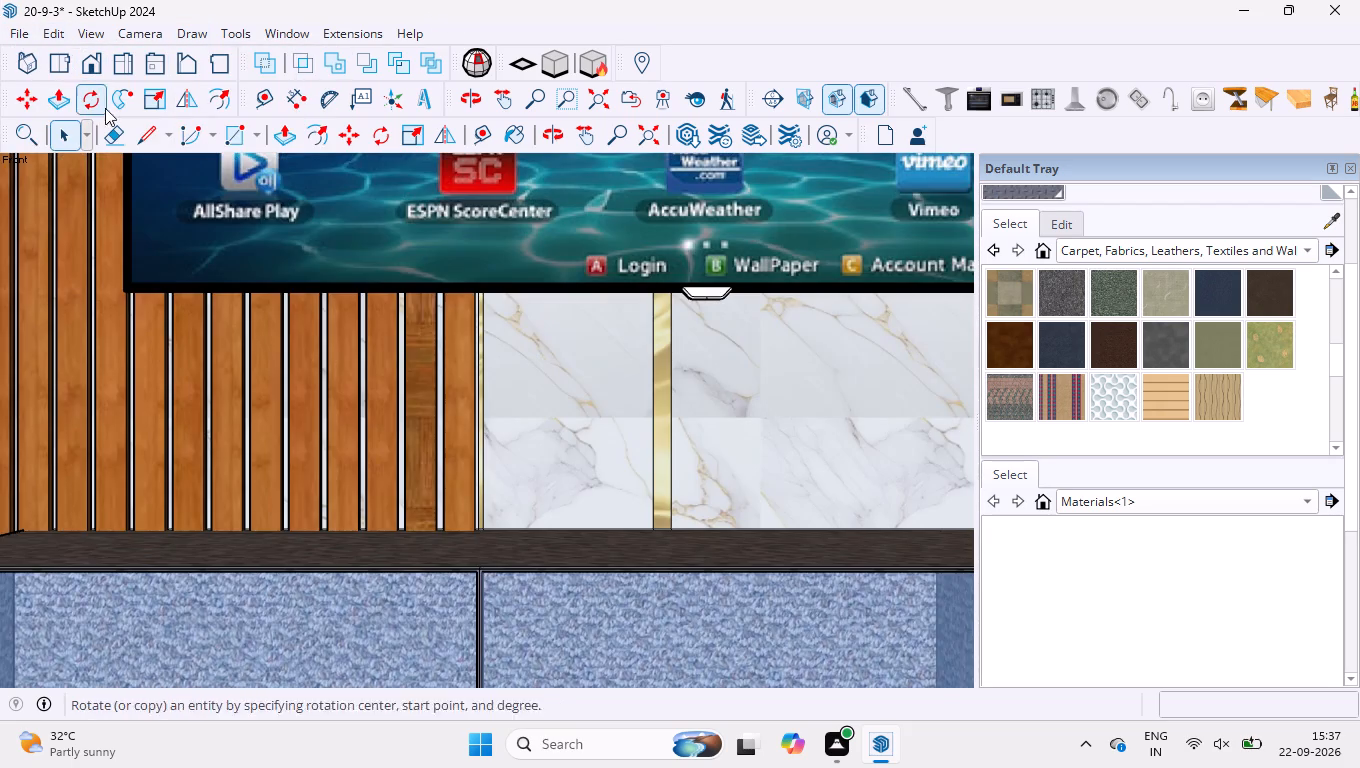
scroll(160, 145, "down", 20)
scroll(160, 145, "down", 2)
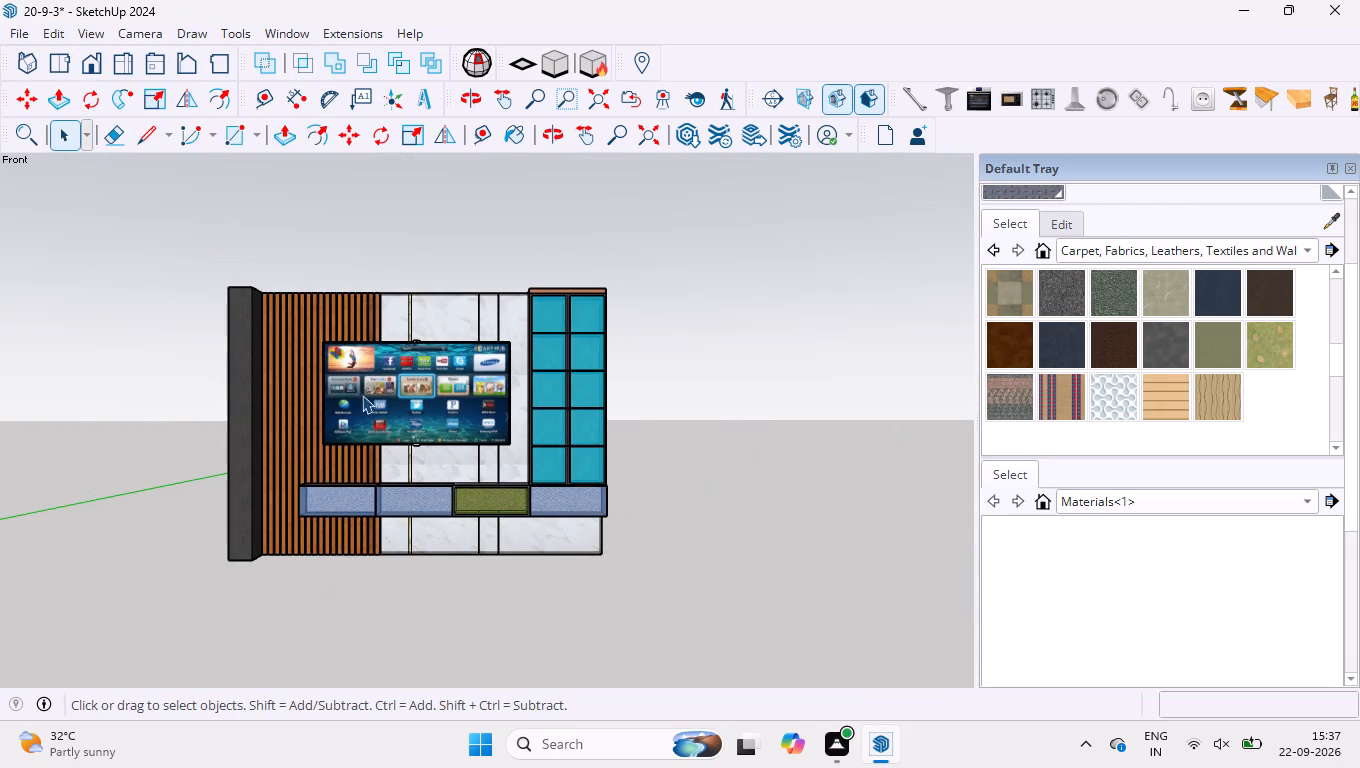
left_click(1355, 170)
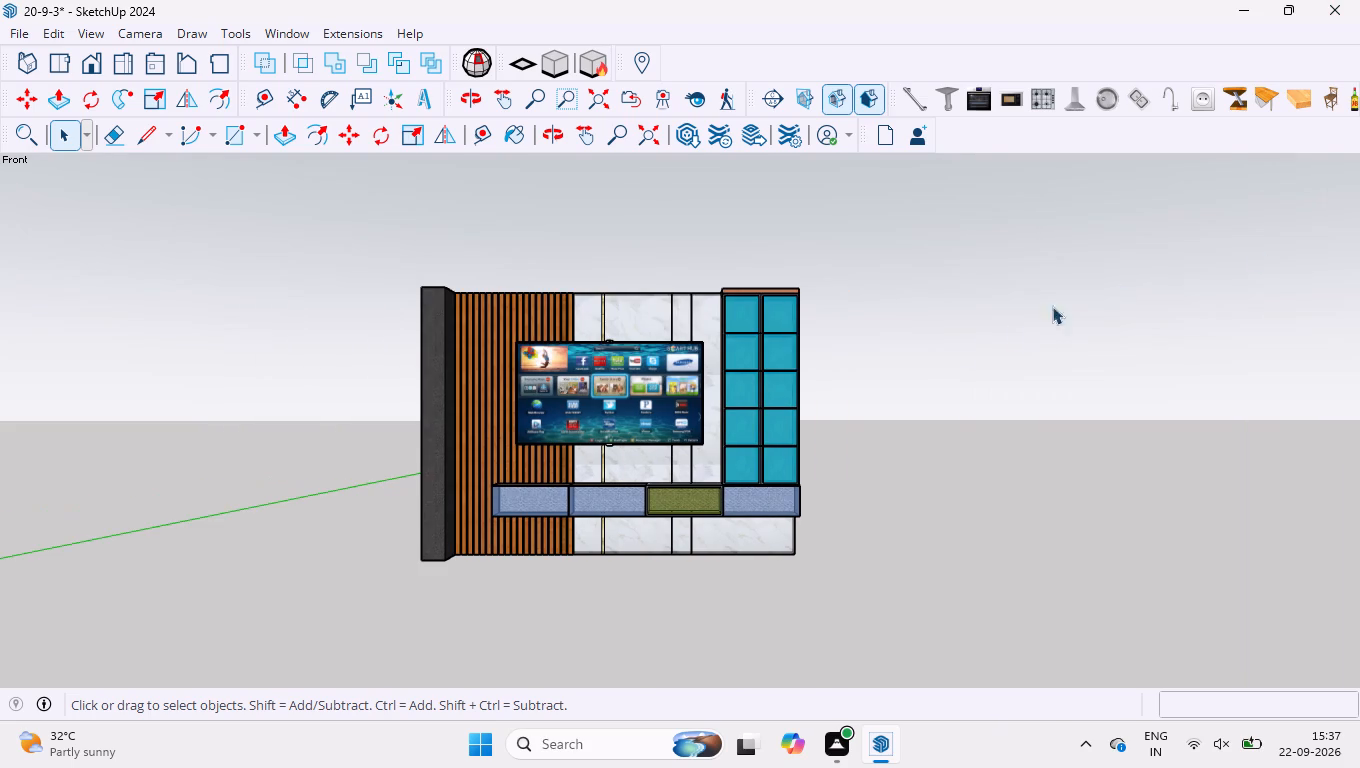
Examine the whole TV wall unit and the glass cabinet's compartments from the front.
scroll(815, 345, "up", 1)
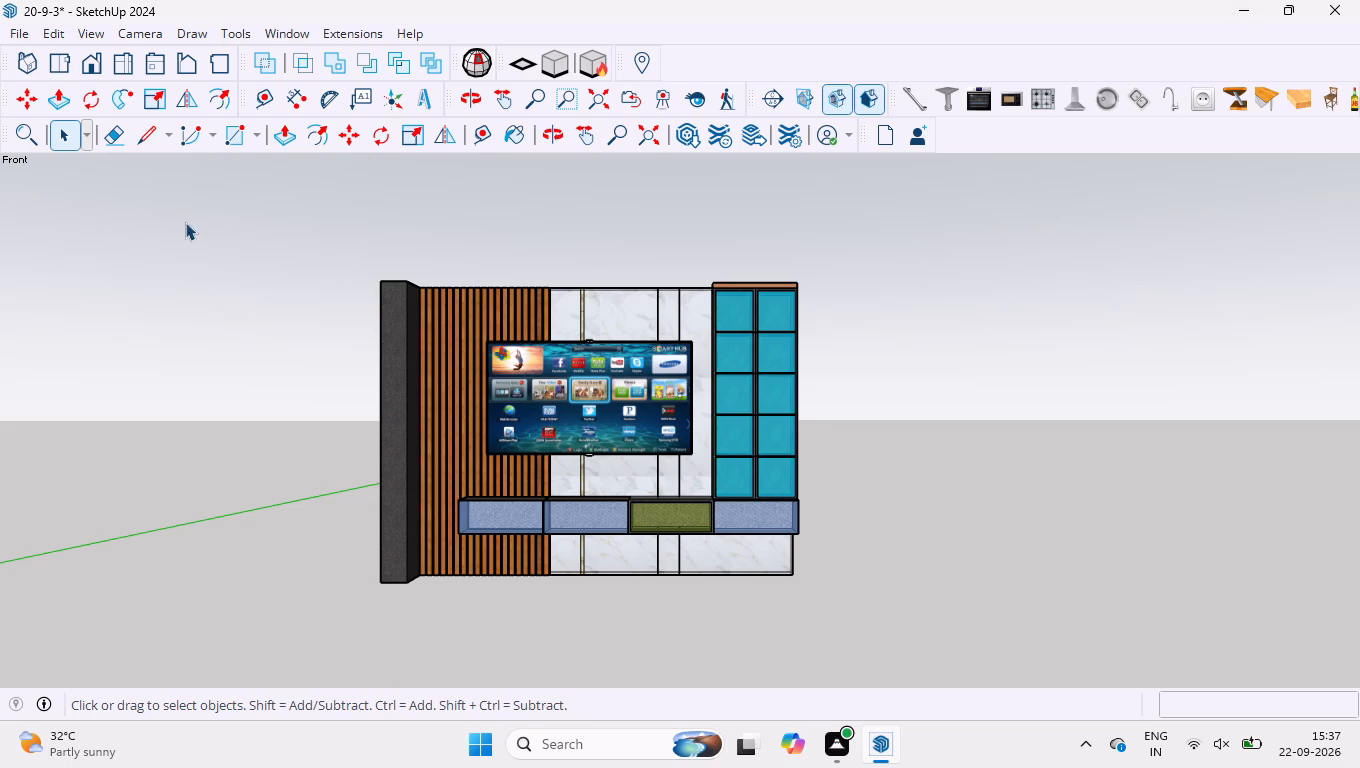
scroll(382, 245, "up", 1)
scroll(642, 587, "up", 1)
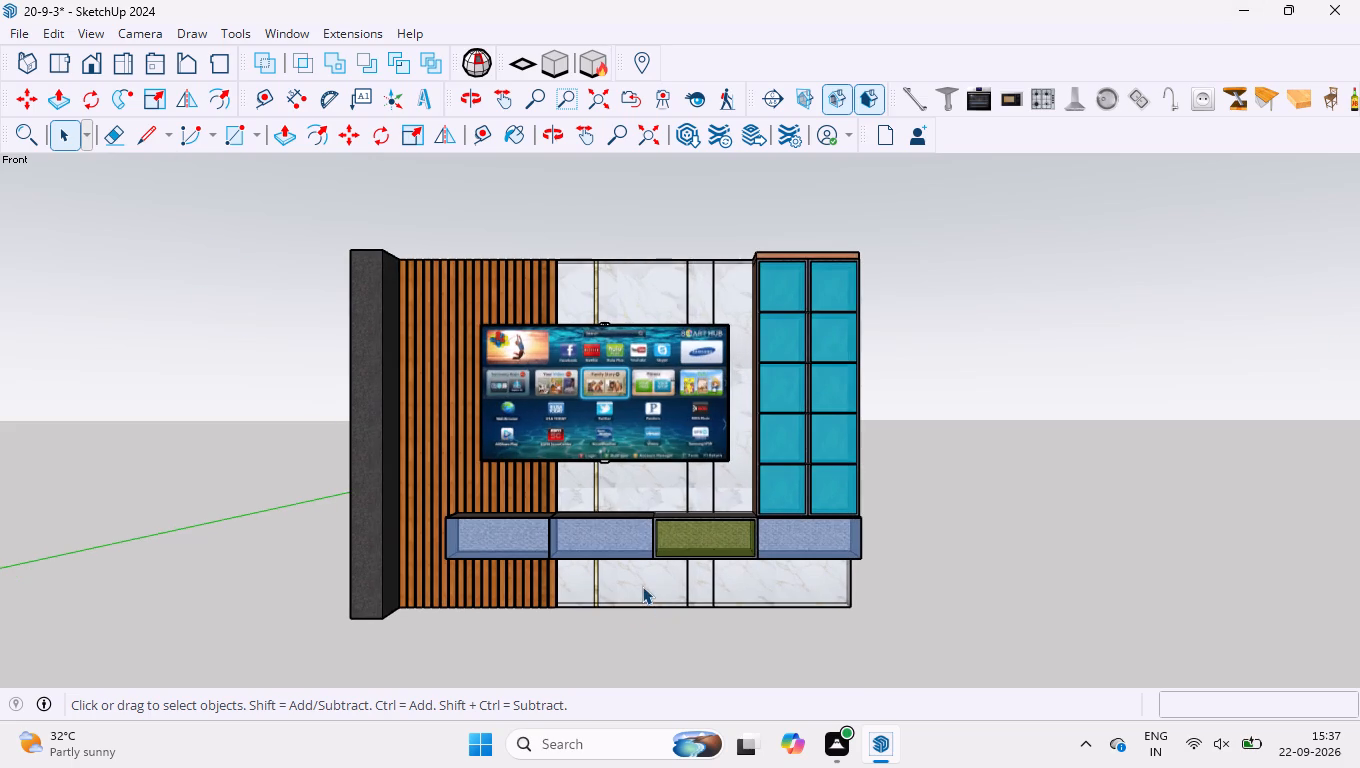
scroll(489, 426, "up", 1)
scroll(568, 490, "up", 1)
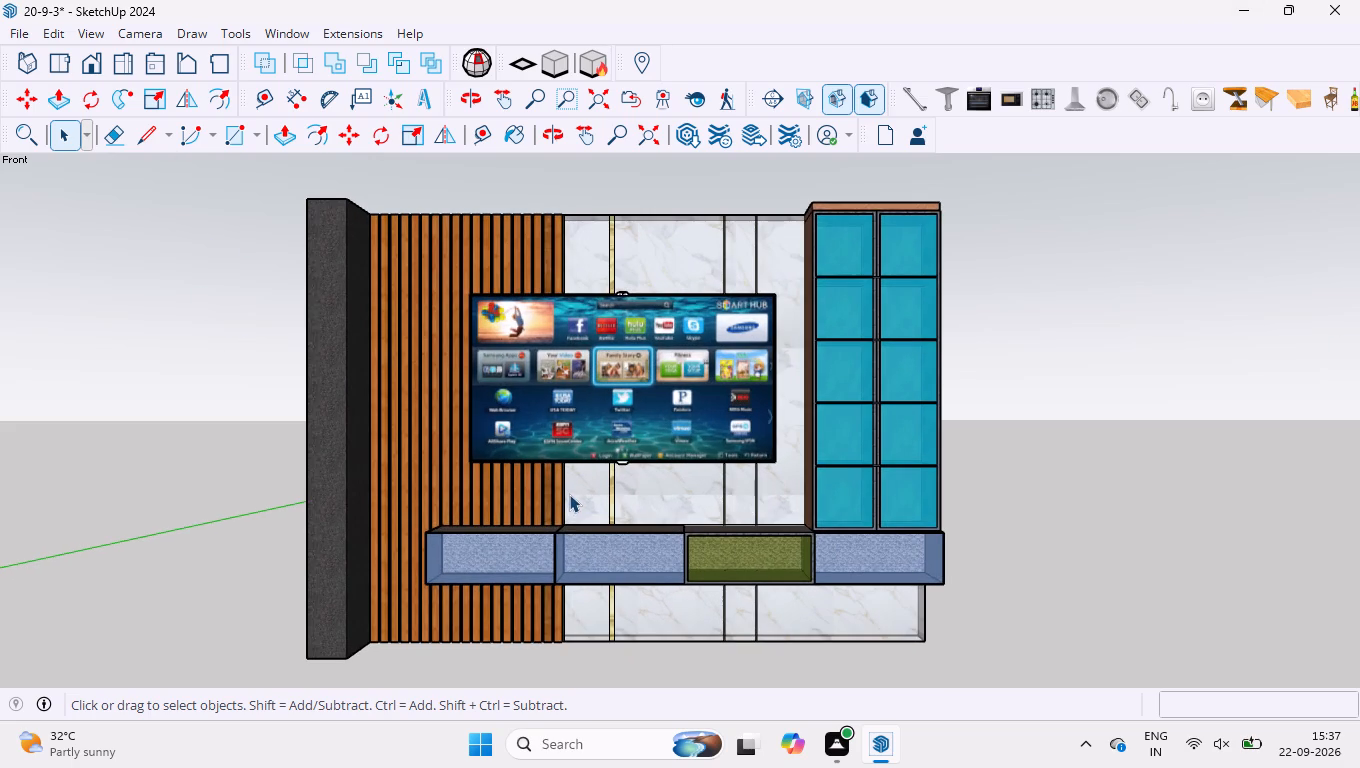
scroll(903, 255, "up", 10)
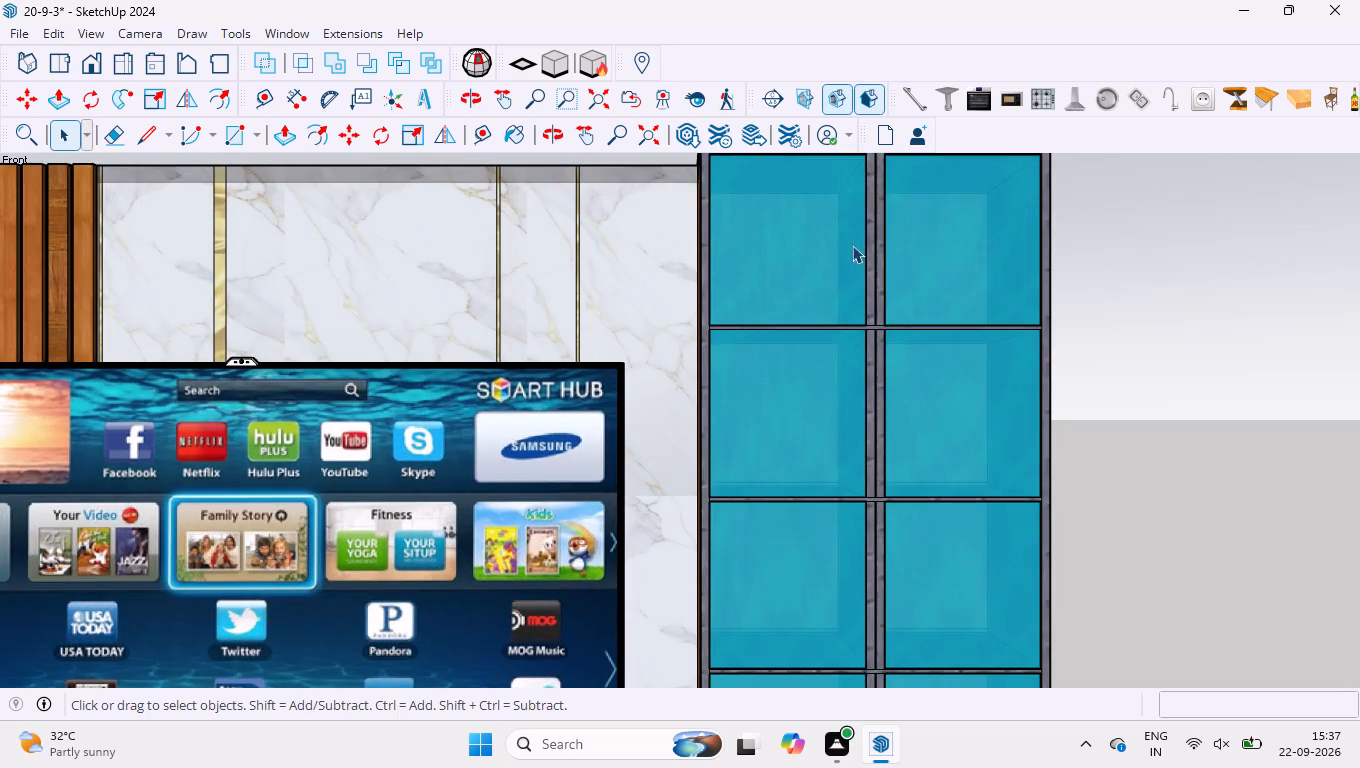
scroll(820, 291, "down", 4)
scroll(817, 185, "up", 3)
Open 3D Warehouse and search the models for "tv unit wall cabinet flower vase".
left_click(696, 135)
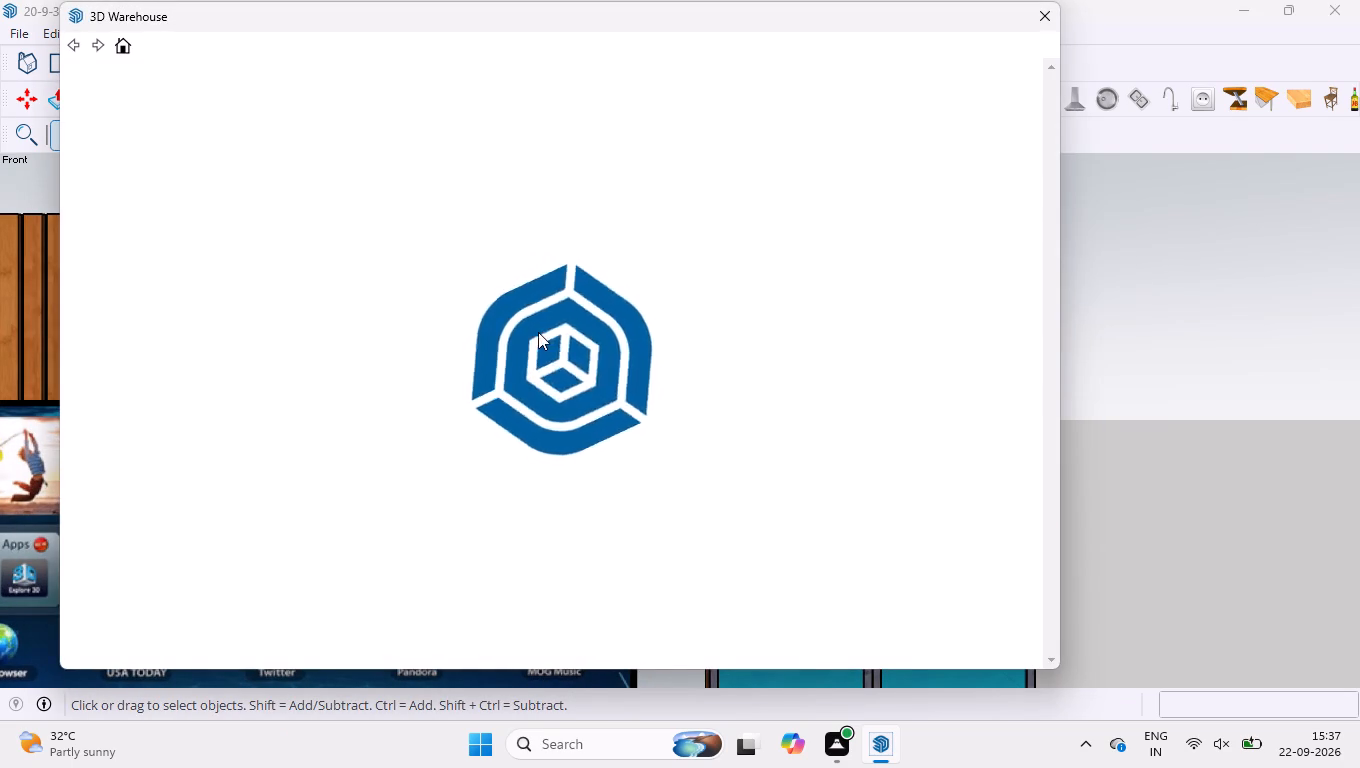
left_click(448, 88)
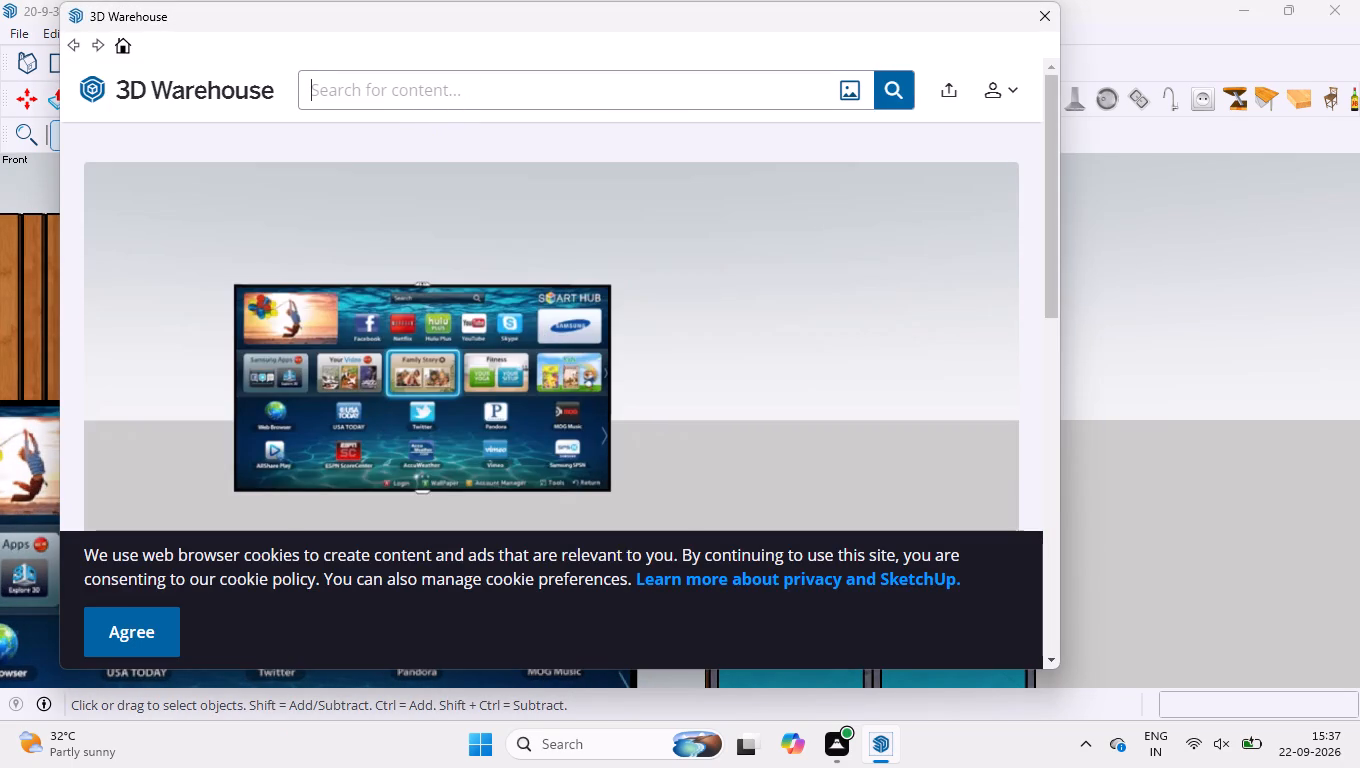
type("tv unit wall ca")
type("binet")
key("space")
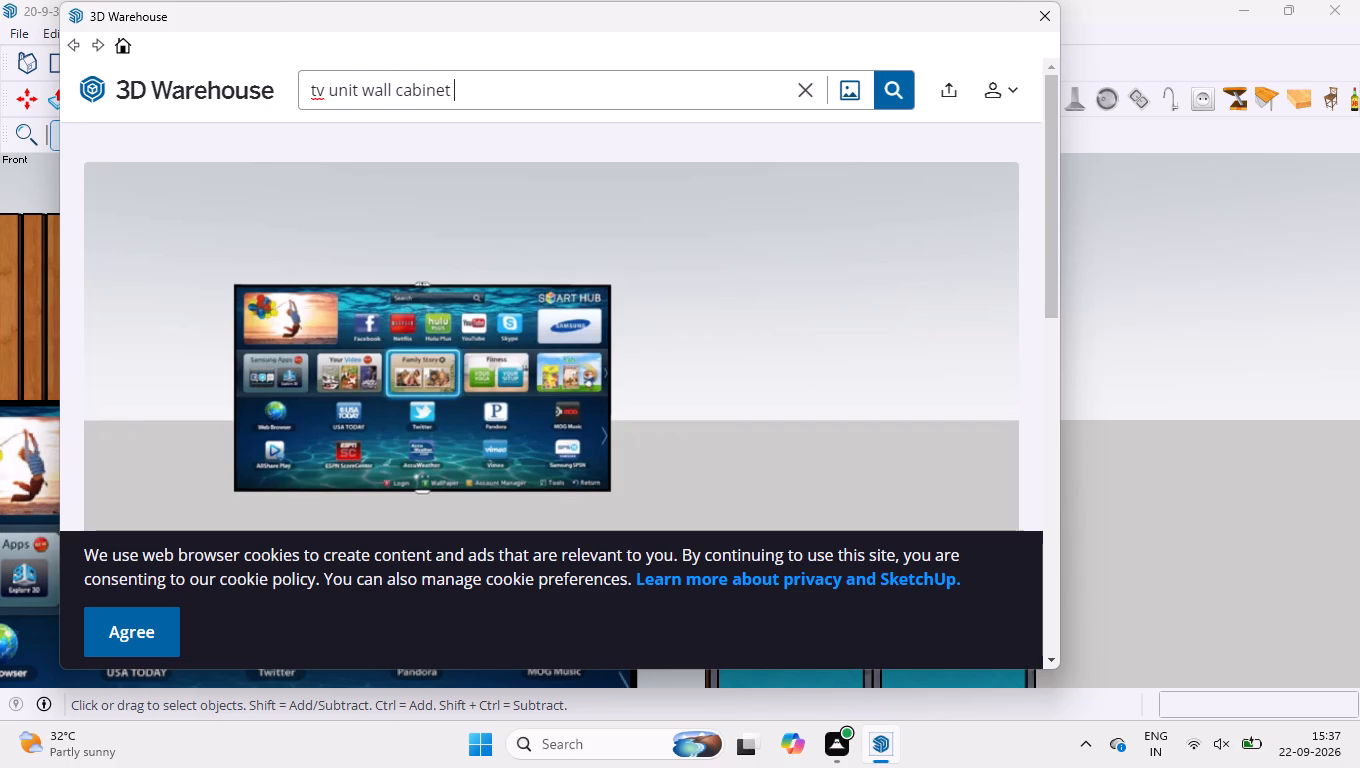
type("flower vase")
key("Return")
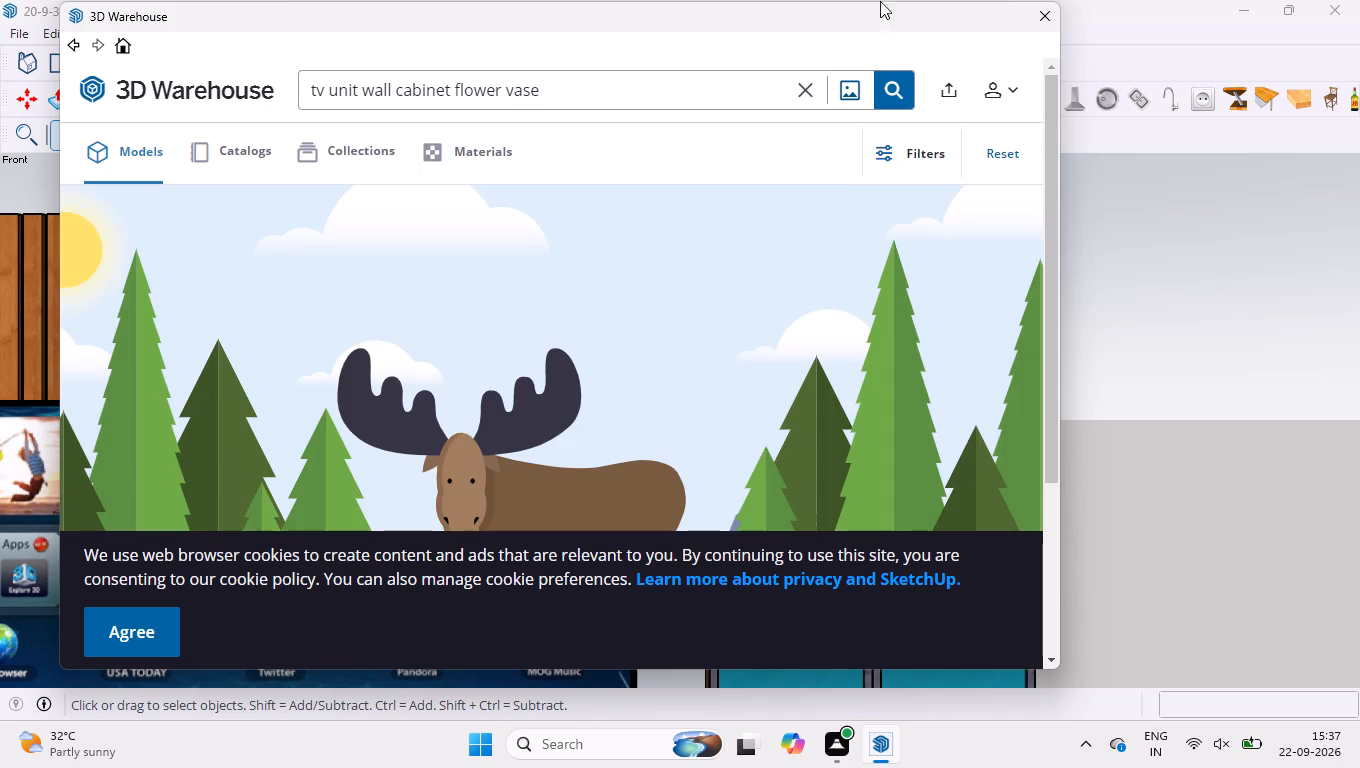
Search the 3D Warehouse models for "flower vase" instead.
left_click_drag(638, 90, 0, 0)
type("flower c")
key("BackSpace")
type("vase")
key("Return")
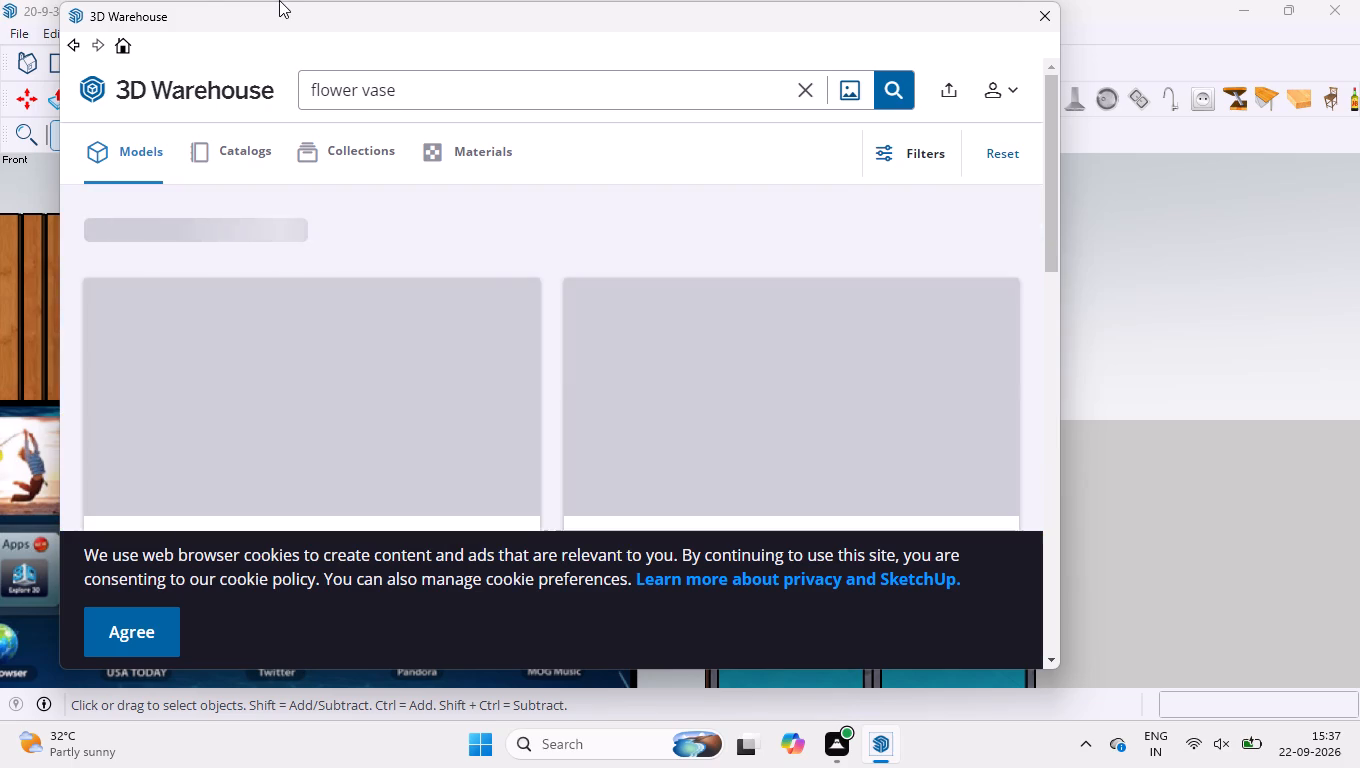
scroll(384, 241, "down", 1)
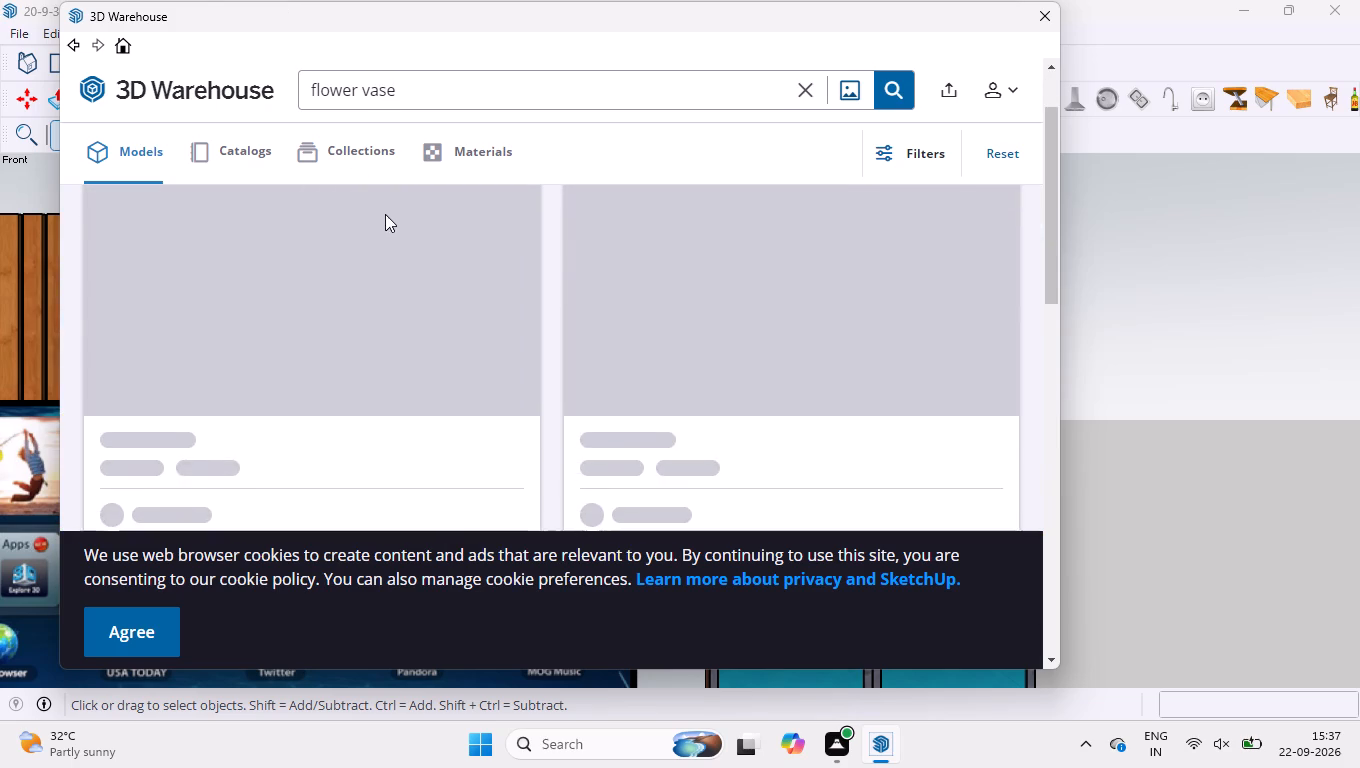
scroll(411, 270, "up", 1)
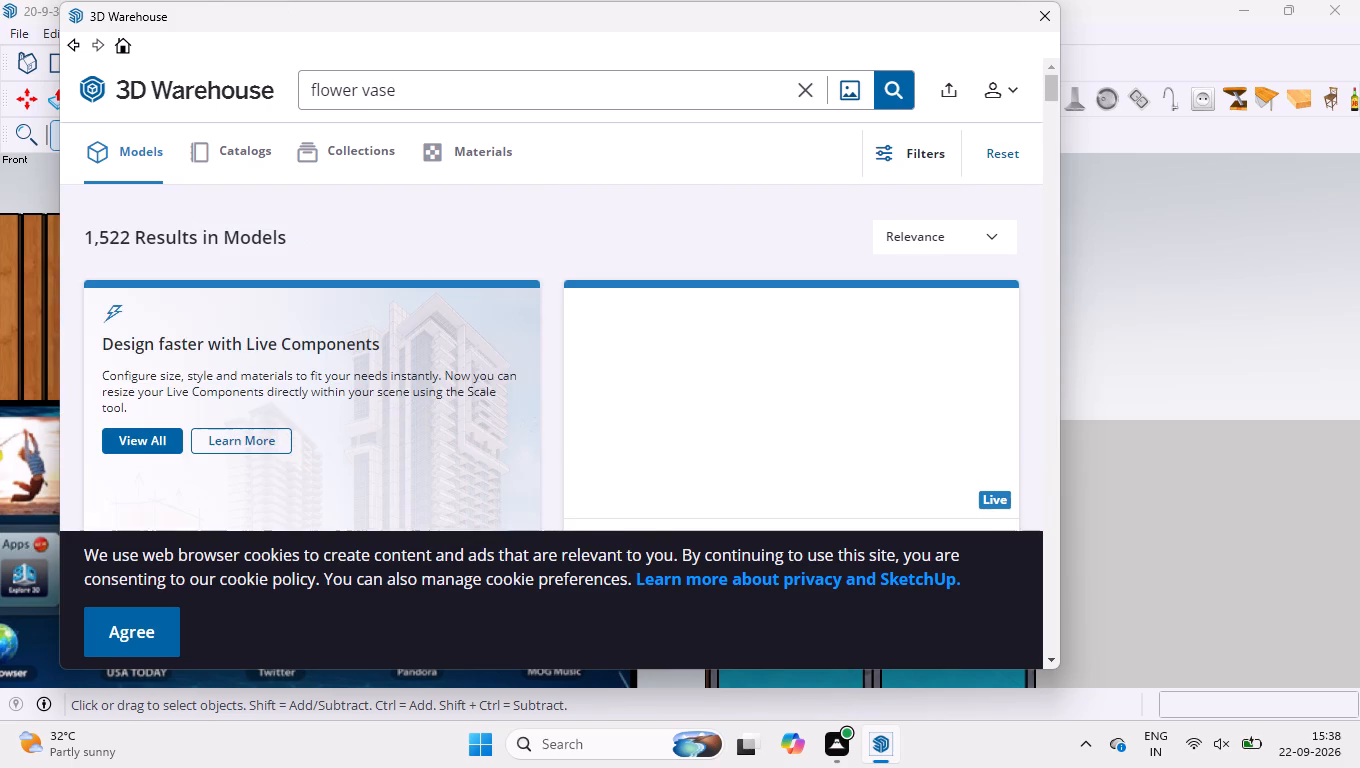
Look through the flower vase models in the 3D Warehouse results for a suitable decoration.
scroll(518, 414, "down", 4)
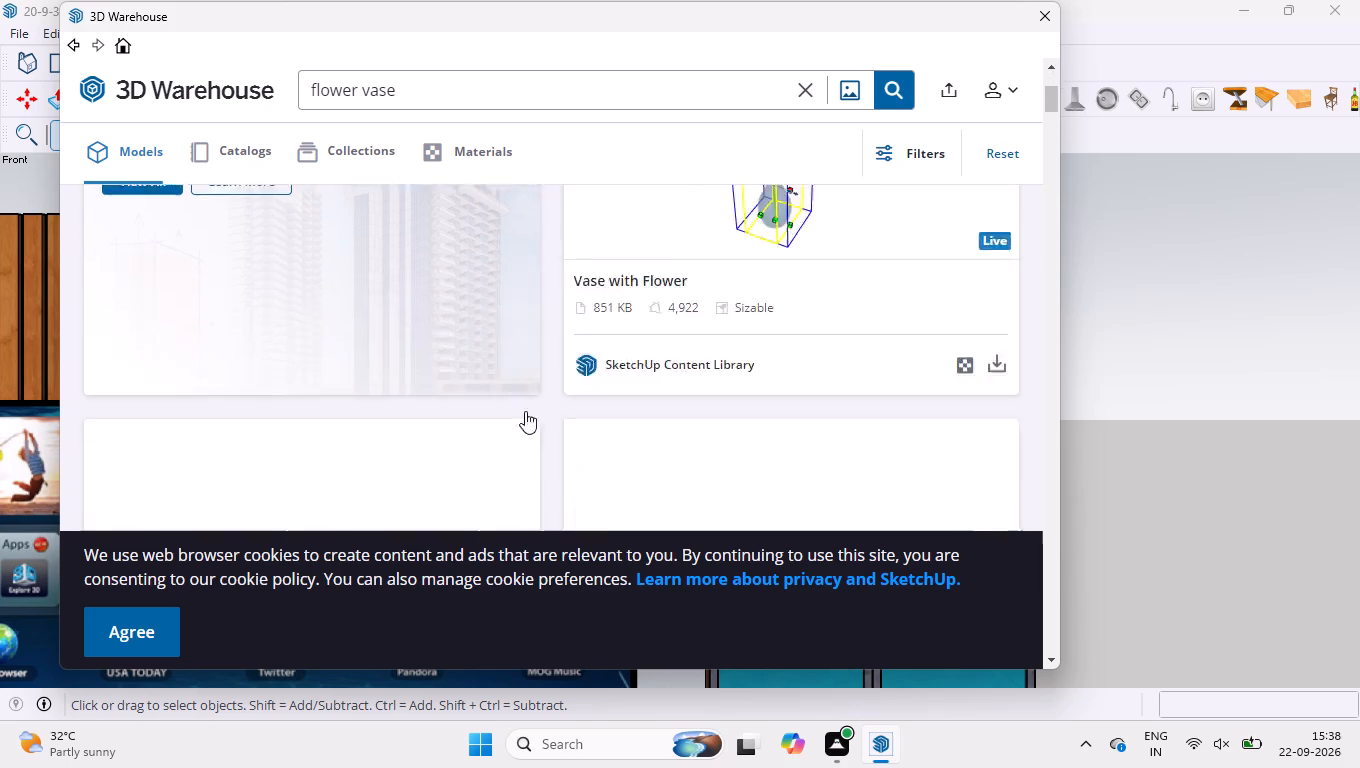
scroll(581, 384, "down", 4)
scroll(595, 387, "up", 4)
scroll(600, 382, "down", 2)
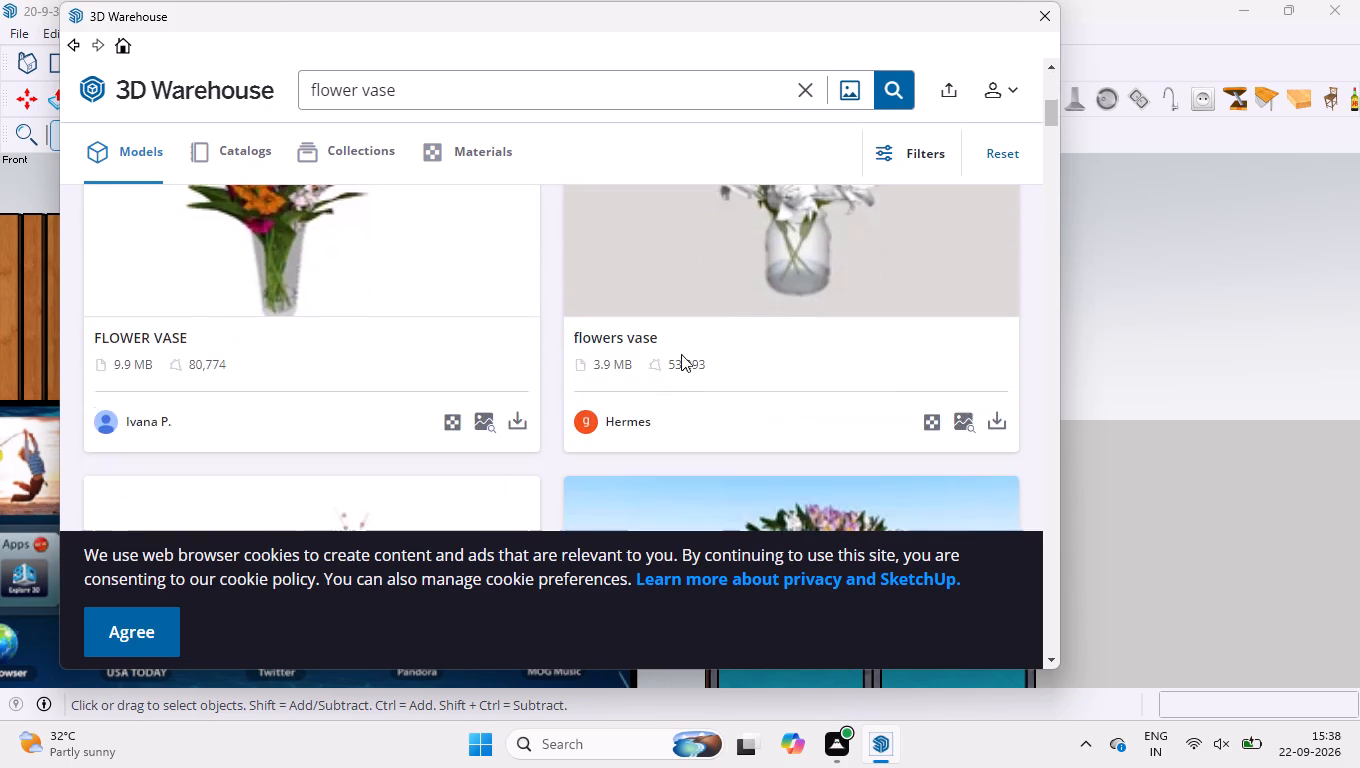
scroll(768, 333, "down", 2)
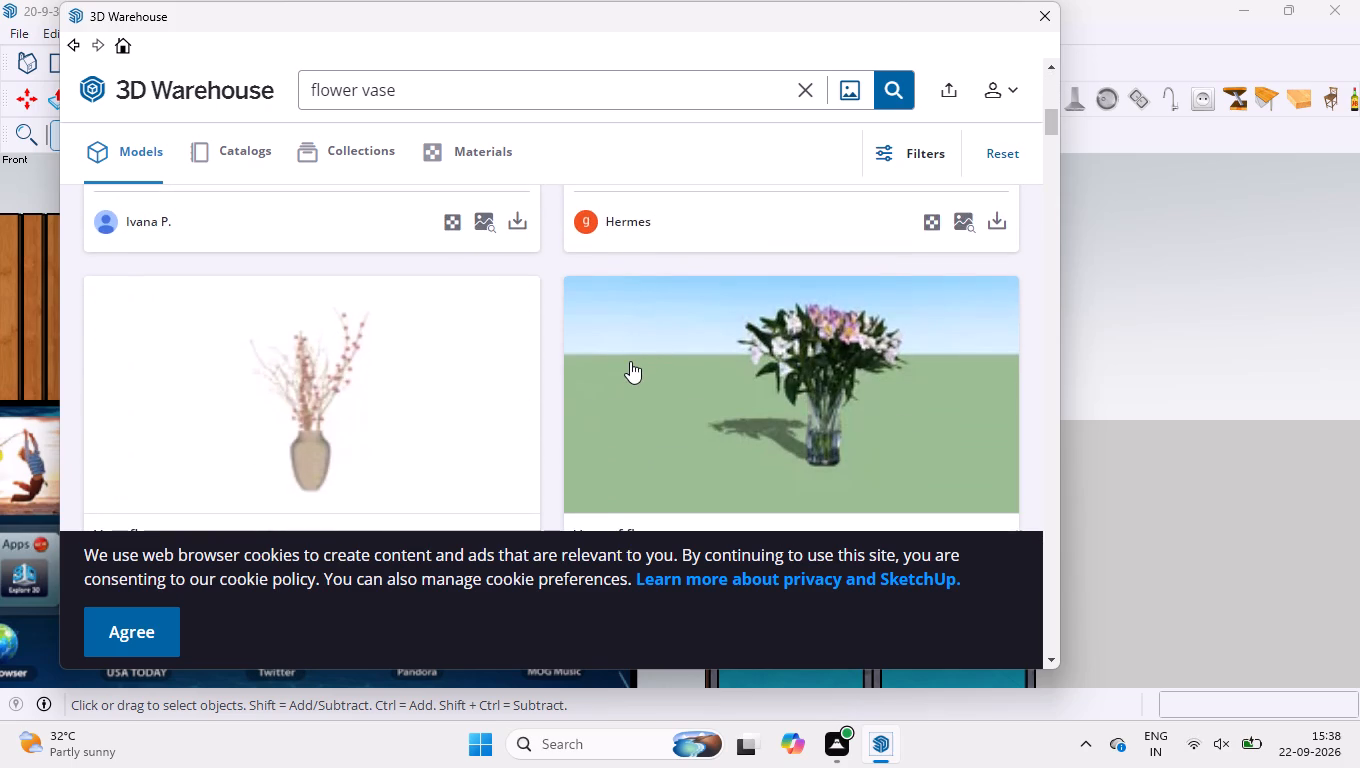
scroll(630, 367, "down", 2)
scroll(630, 366, "up", 4)
scroll(629, 360, "down", 5)
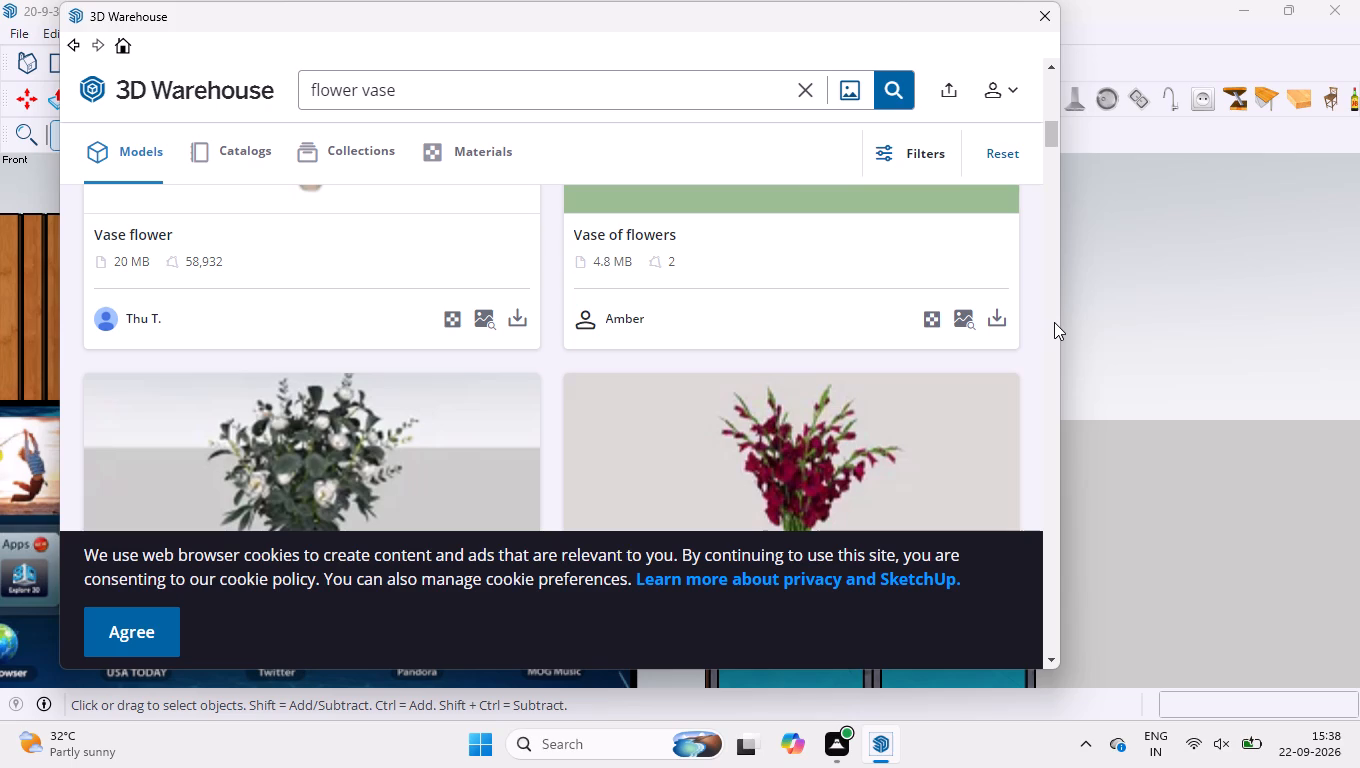
Search the 3D Warehouse models for "photo frame" instead.
left_click_drag(577, 97, 343, 120)
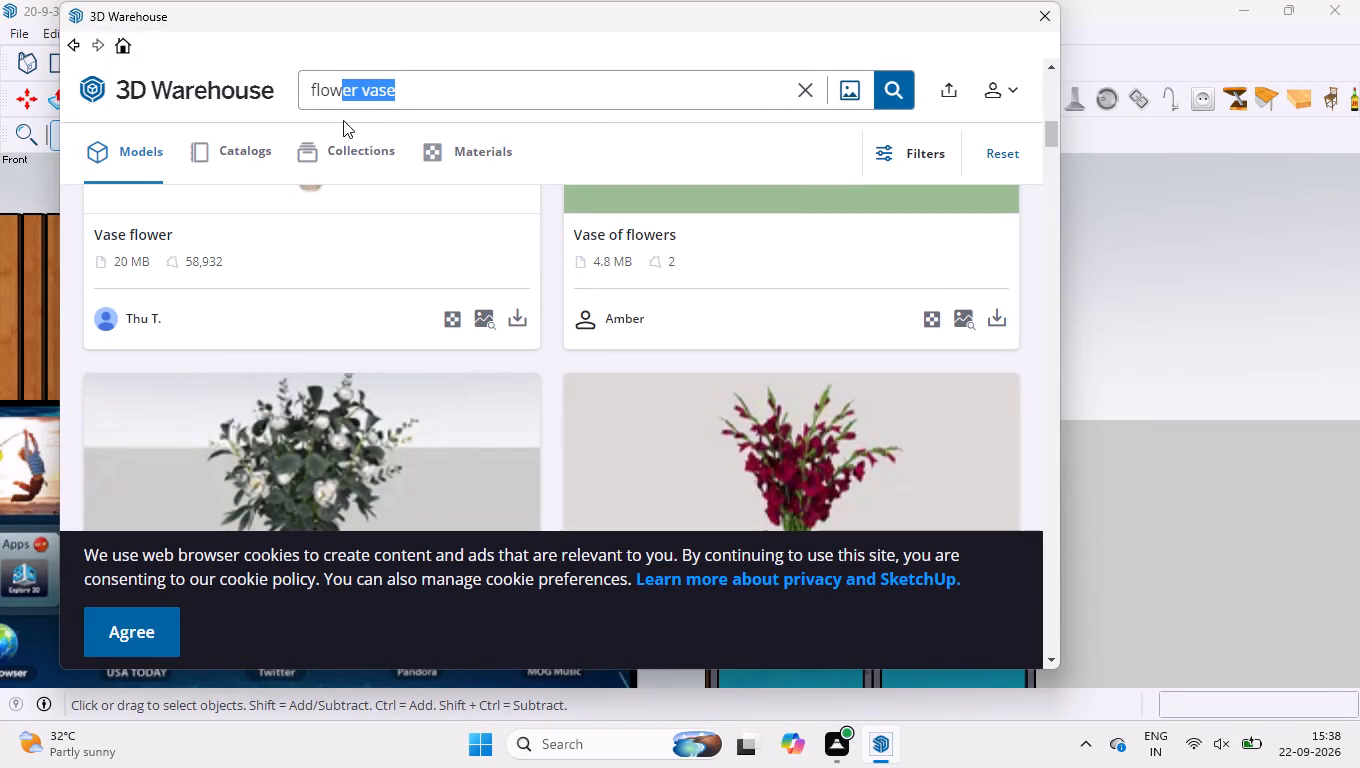
left_click_drag(343, 120, 242, 102)
type("glob")
key("e")
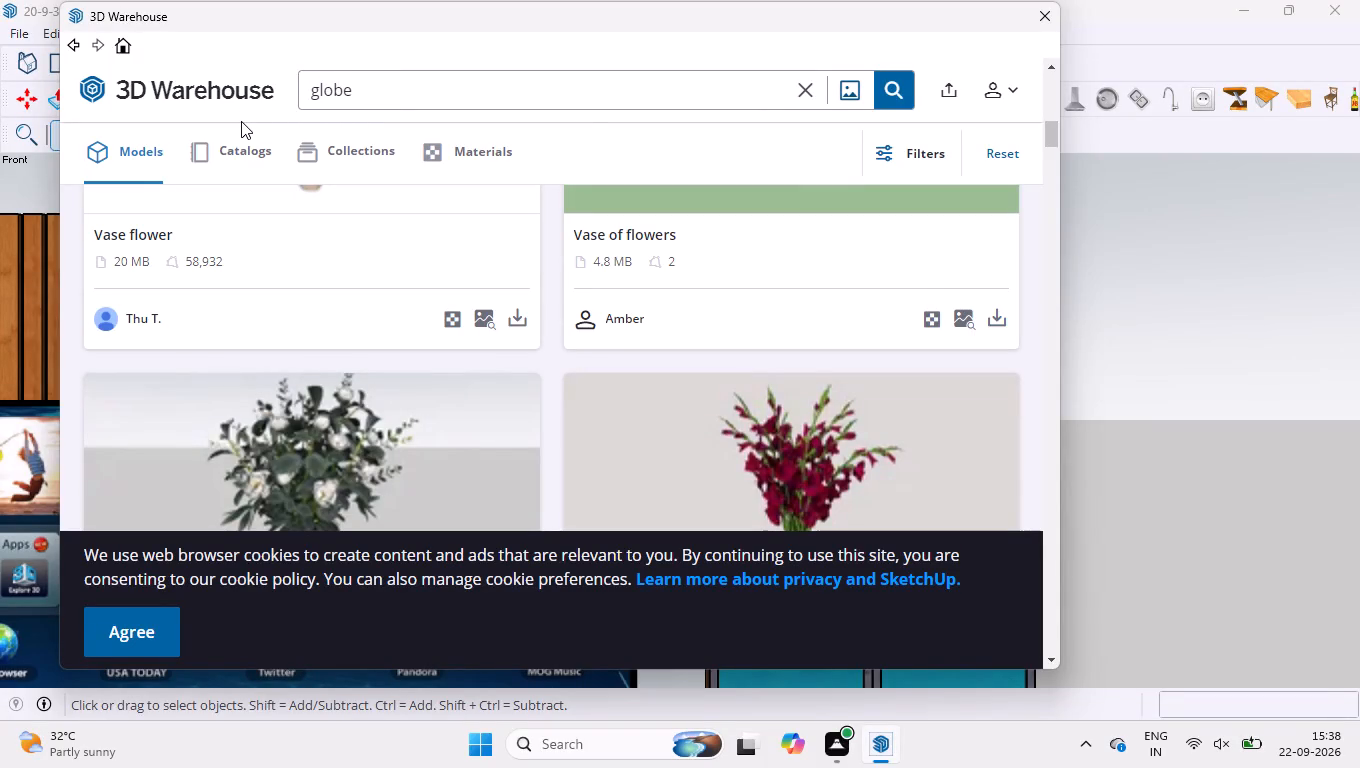
key("BackSpace")
key("BackSpace")
key("BackSpace")
key("BackSpace")
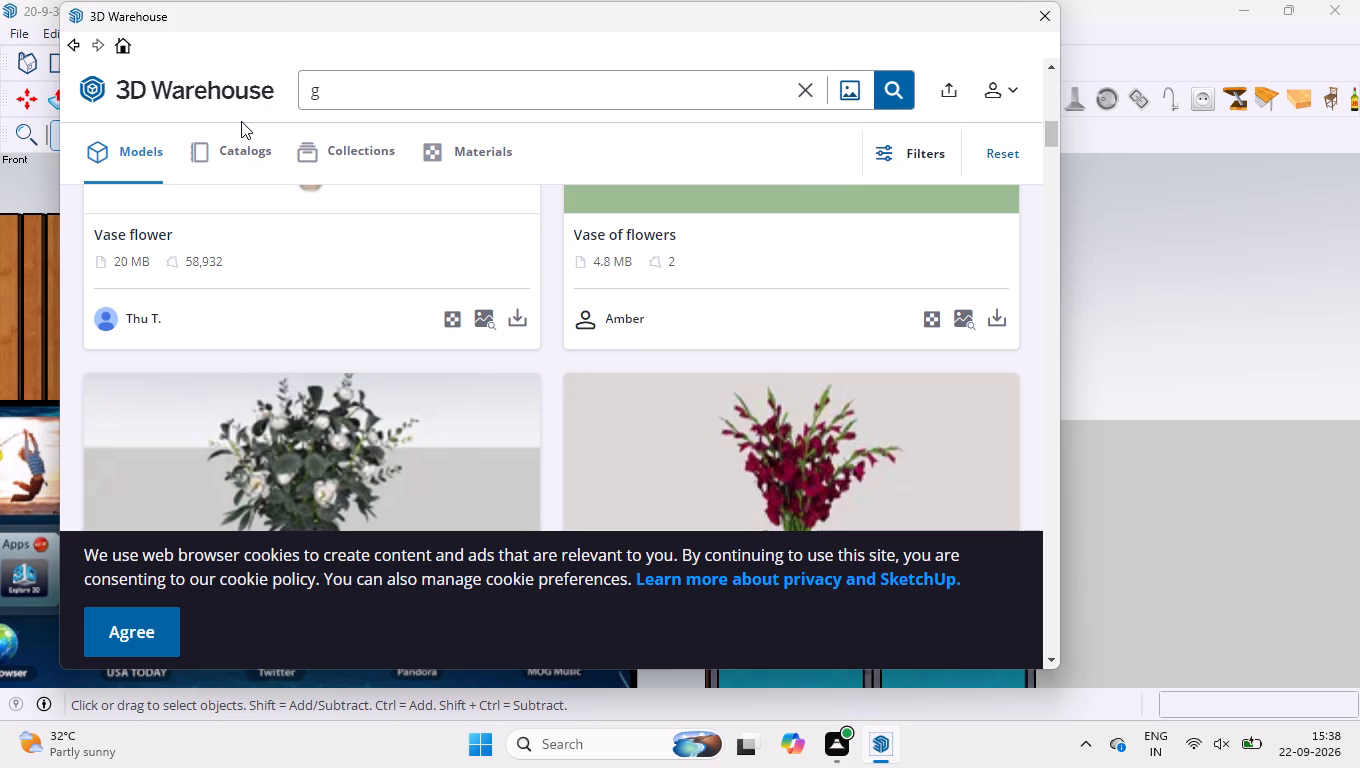
key("BackSpace")
type("photi")
key("BackSpace")
type("o frame")
key("Return")
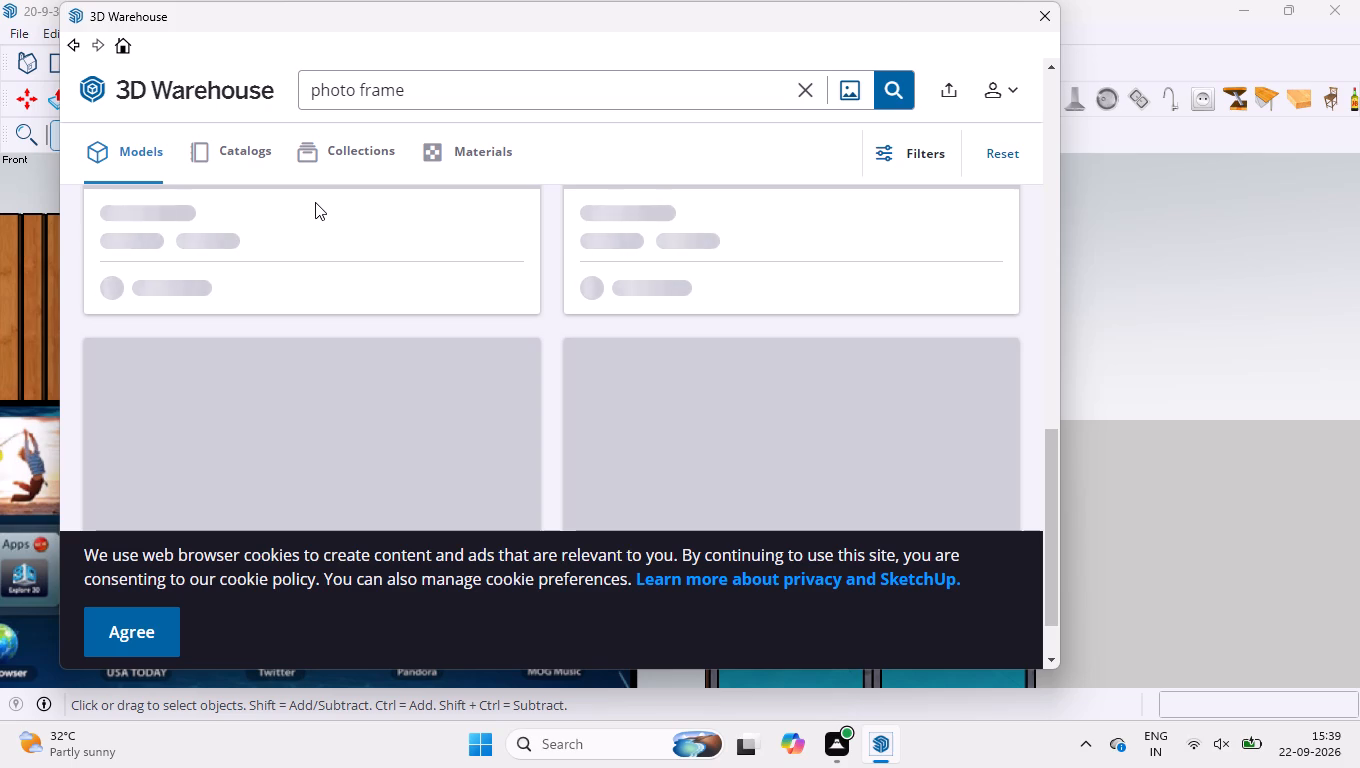
Look through the photo frame models in the 3D Warehouse results for a suitable one.
scroll(418, 327, "up", 1)
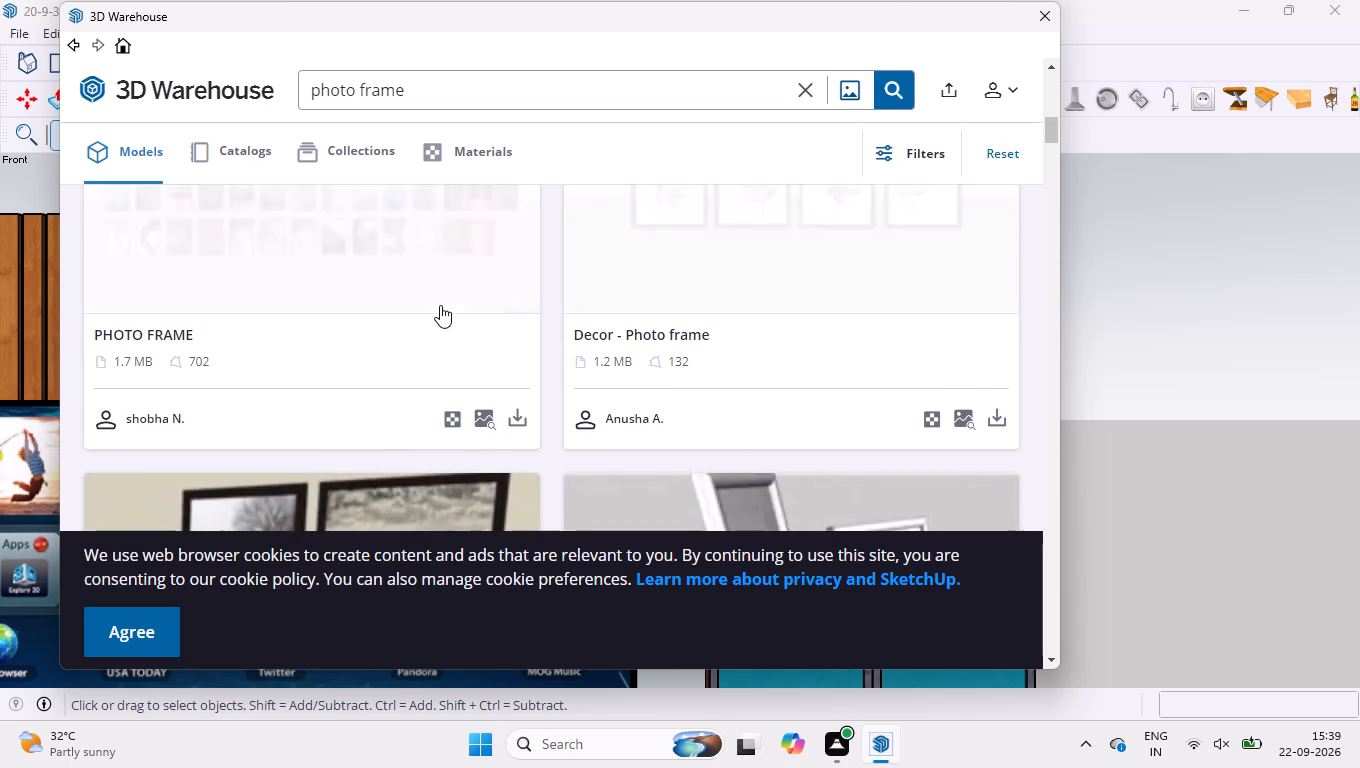
scroll(440, 305, "up", 14)
scroll(487, 310, "down", 2)
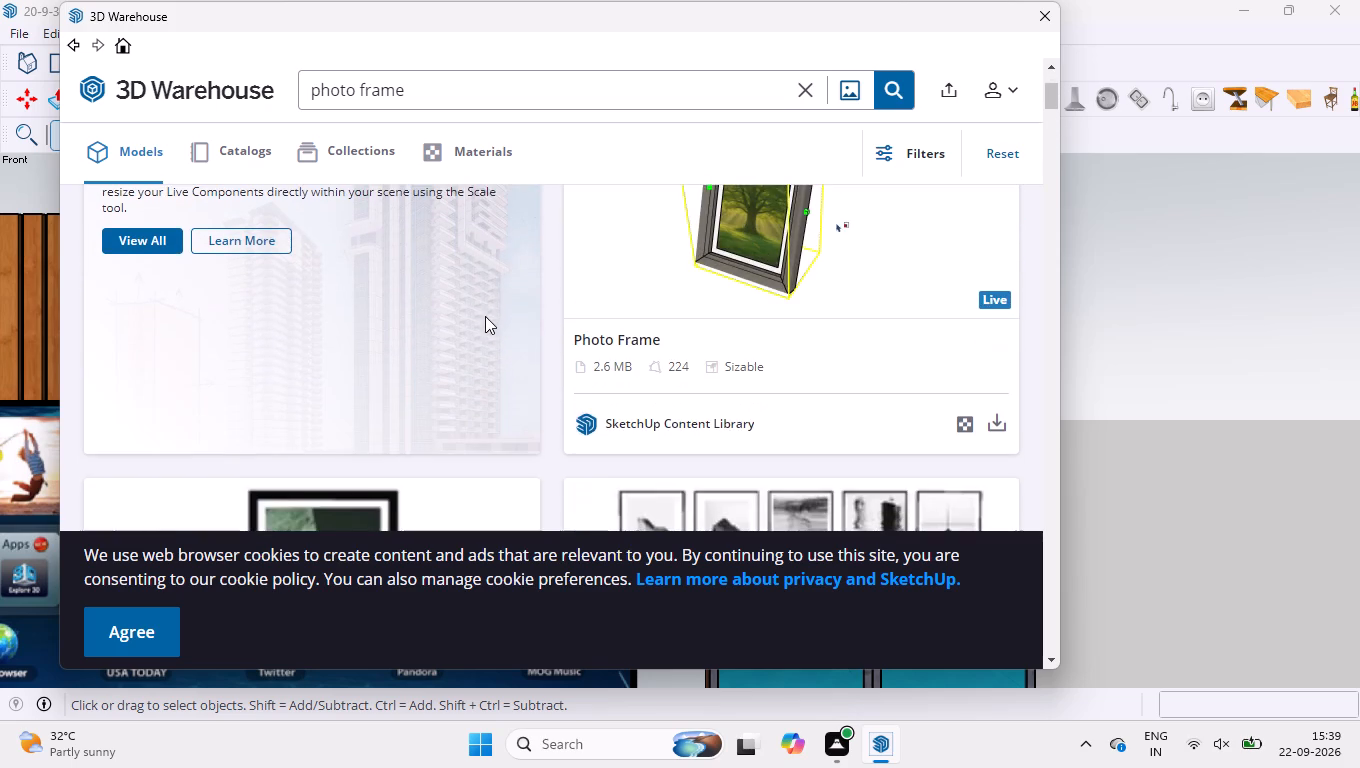
scroll(485, 278, "up", 1)
scroll(573, 291, "down", 7)
scroll(578, 282, "up", 3)
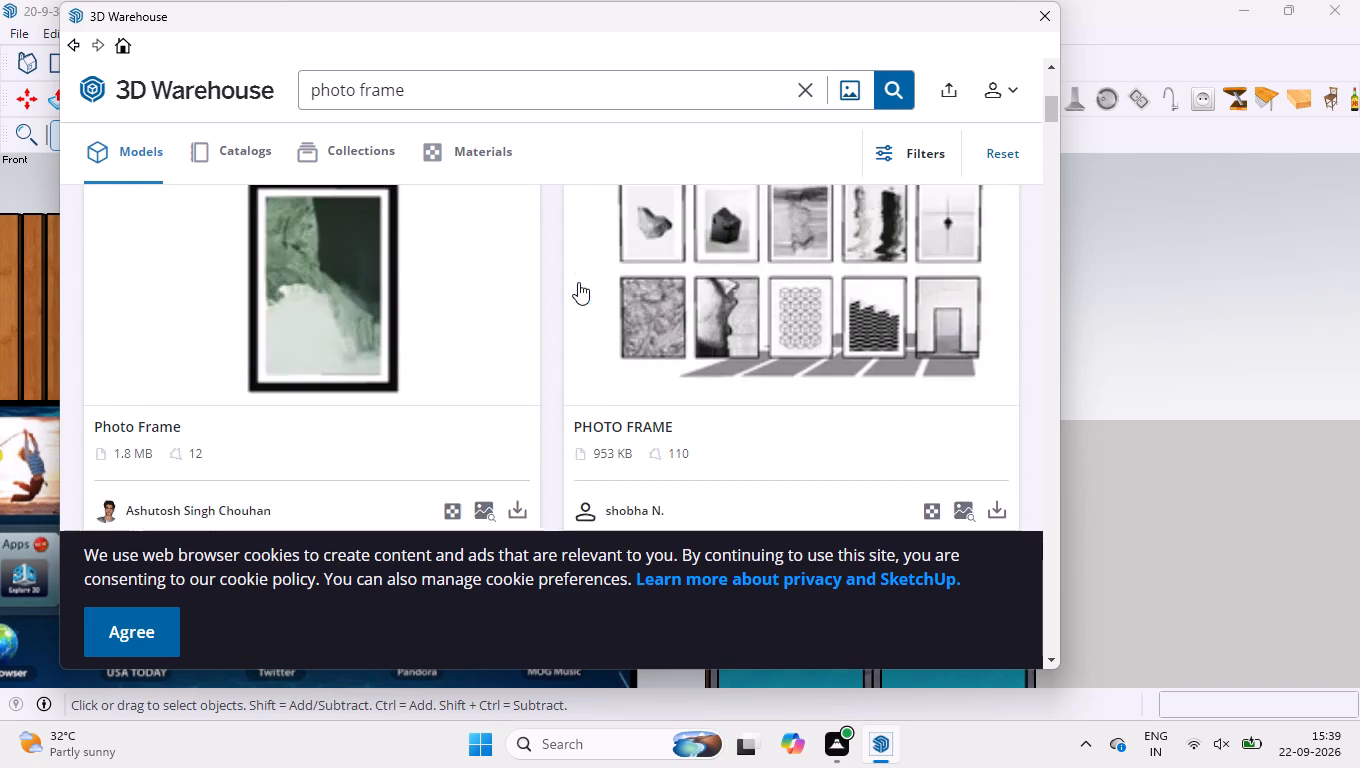
scroll(762, 314, "down", 4)
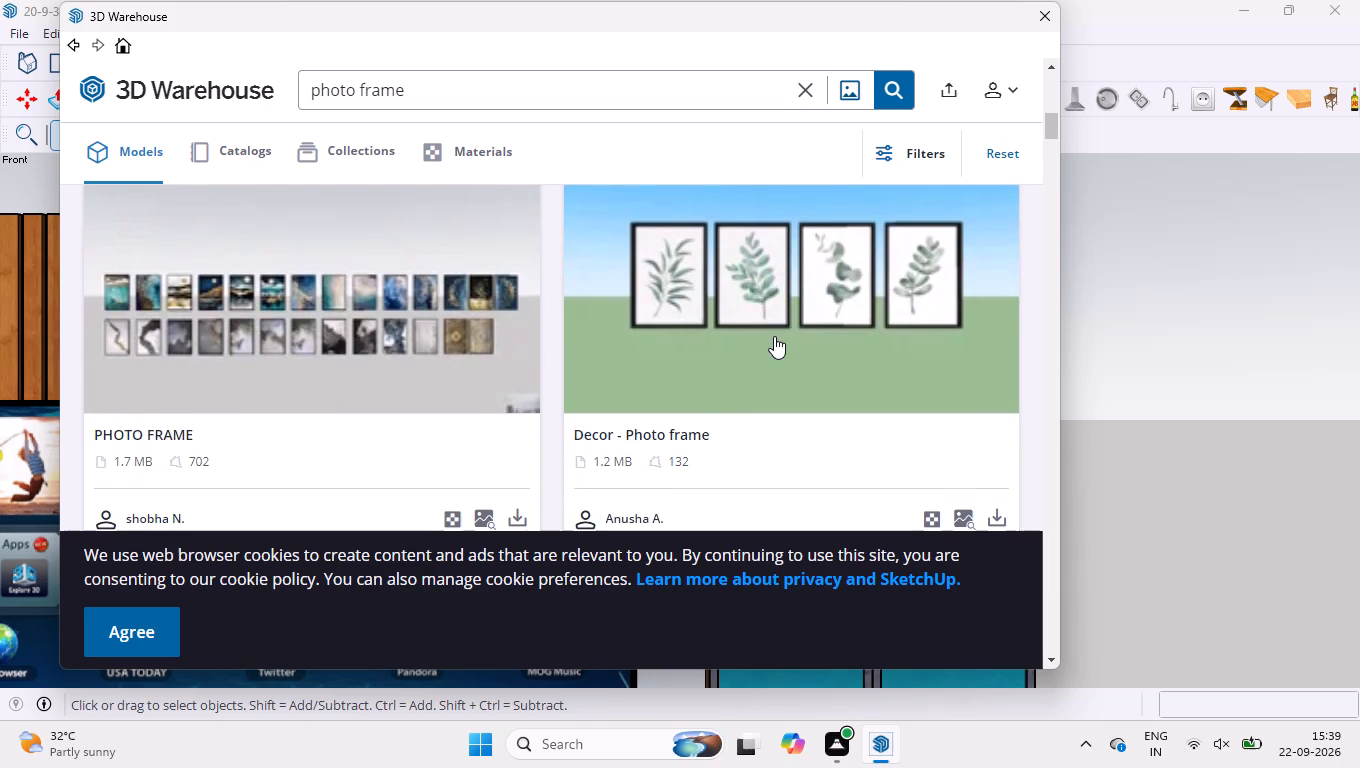
scroll(774, 334, "down", 5)
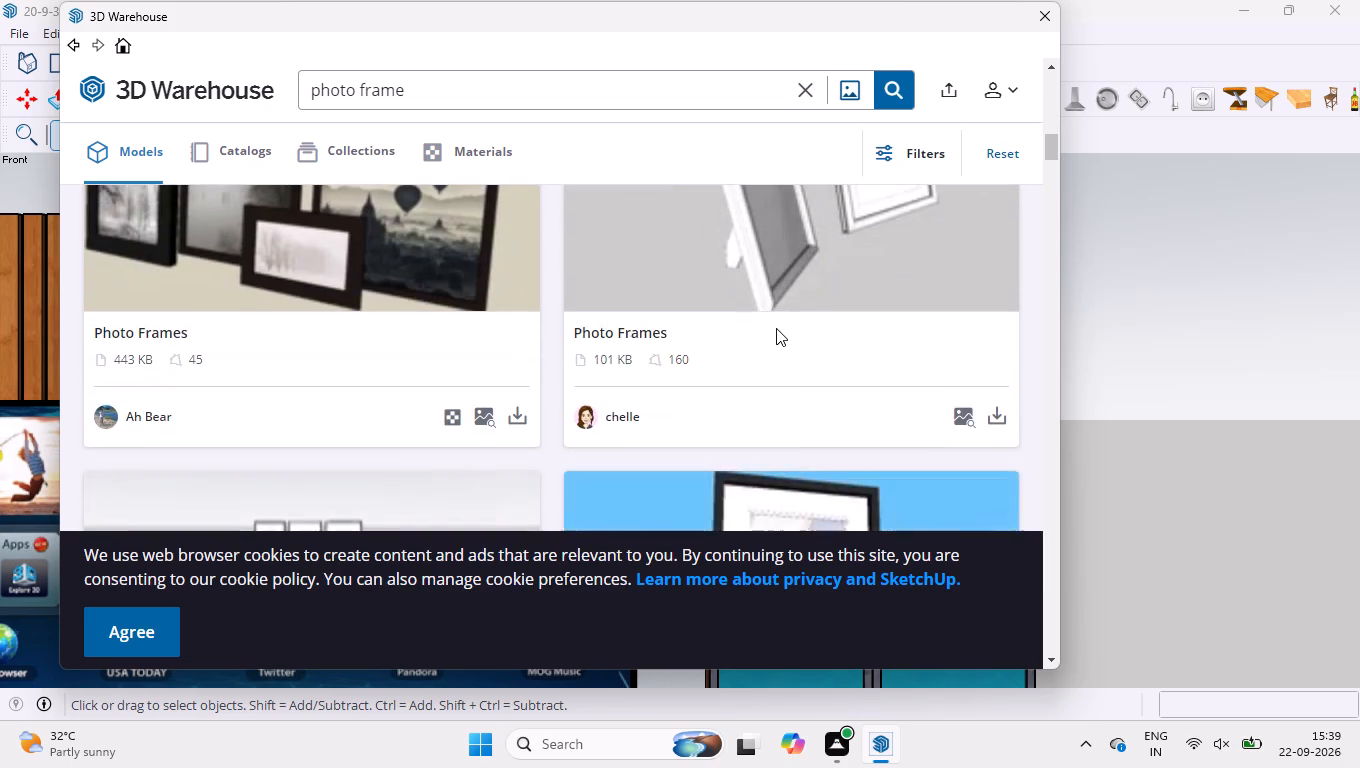
scroll(776, 329, "down", 4)
scroll(776, 330, "up", 3)
scroll(768, 320, "down", 2)
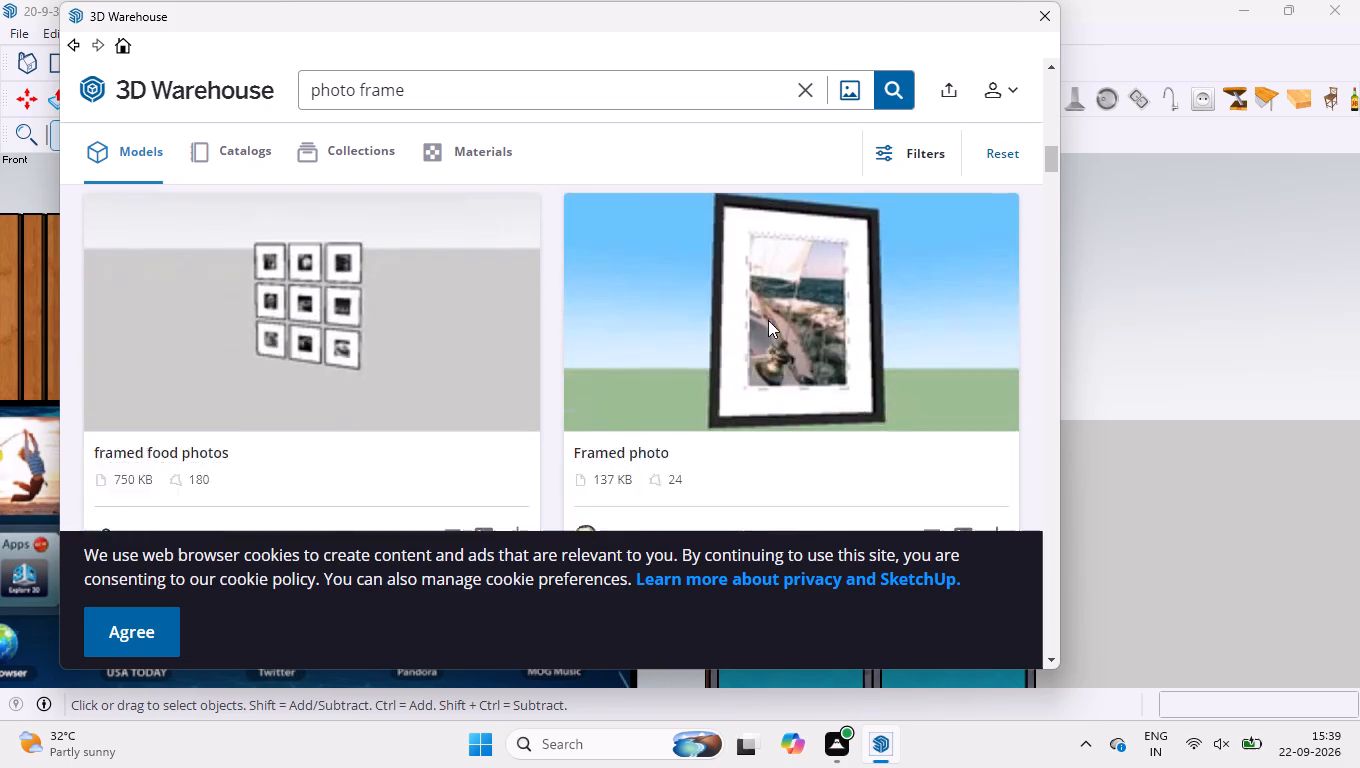
scroll(761, 328, "down", 3)
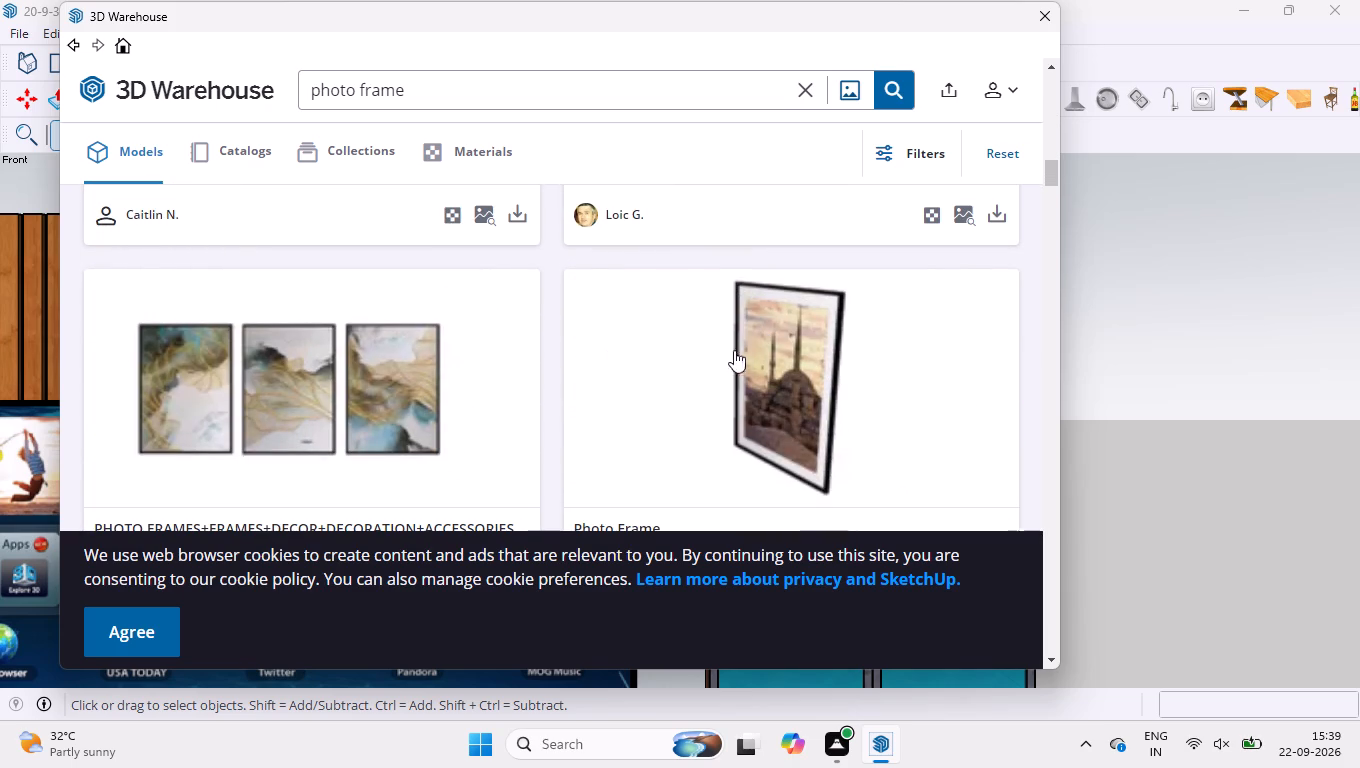
Download the black Photo Frame model with the mosque picture to Downloads as "photo frame", without loading it into the model, and close 3D Warehouse.
left_click(757, 368)
scroll(734, 324, "down", 4)
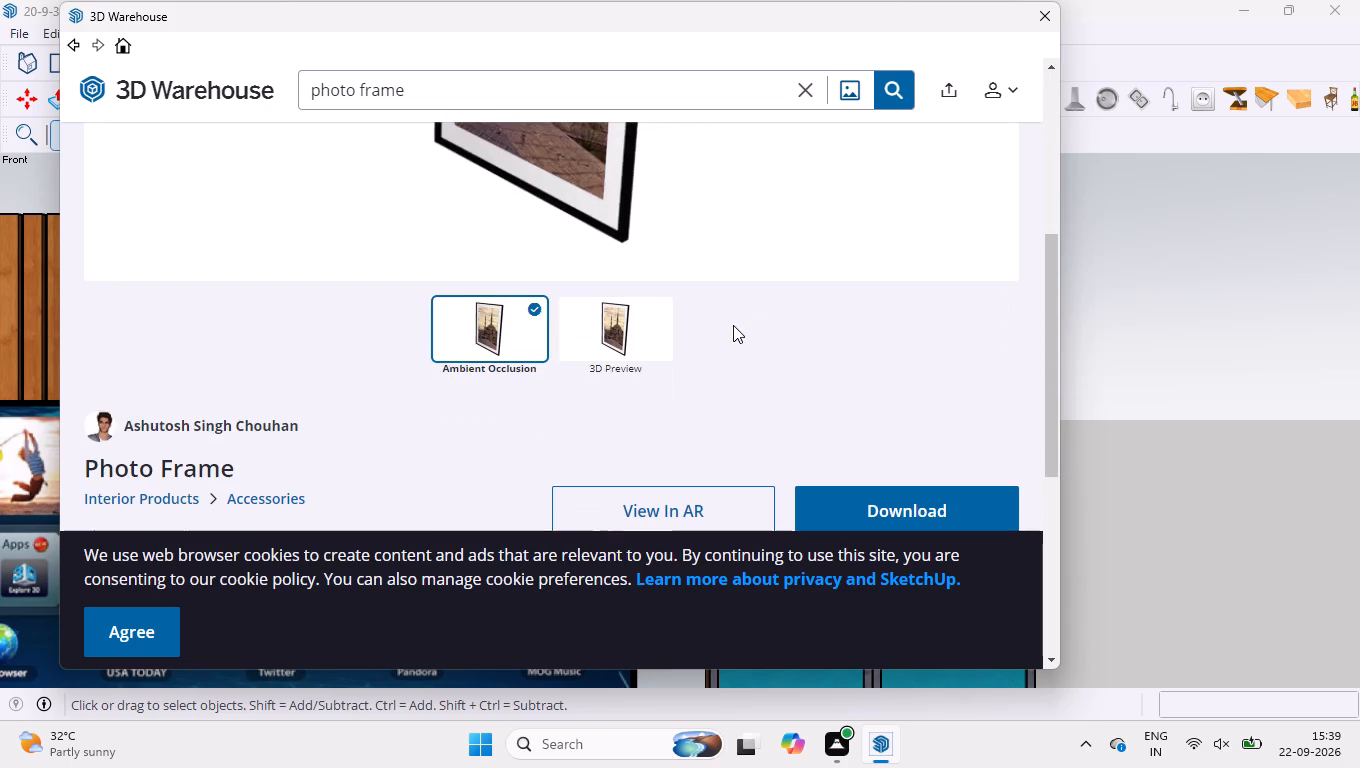
scroll(809, 377, "down", 1)
left_click(816, 405)
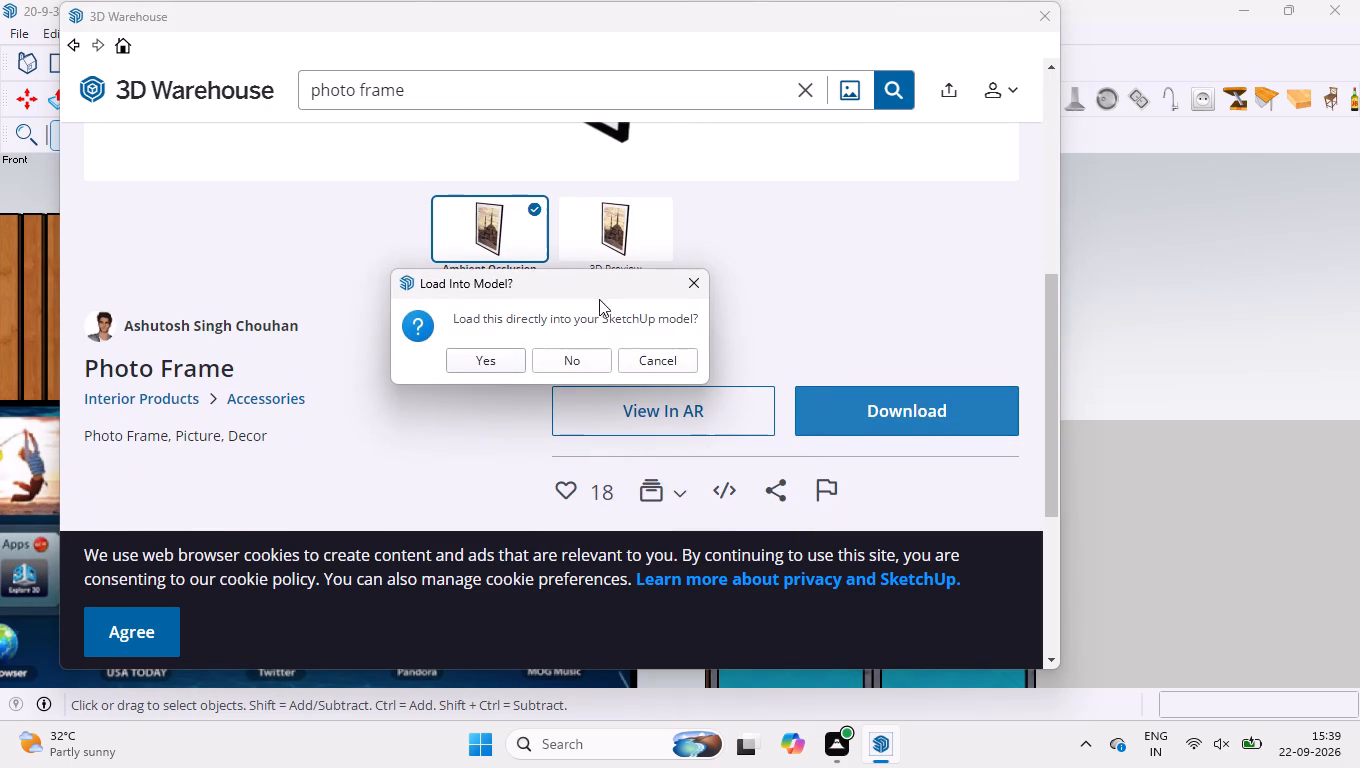
left_click(577, 355)
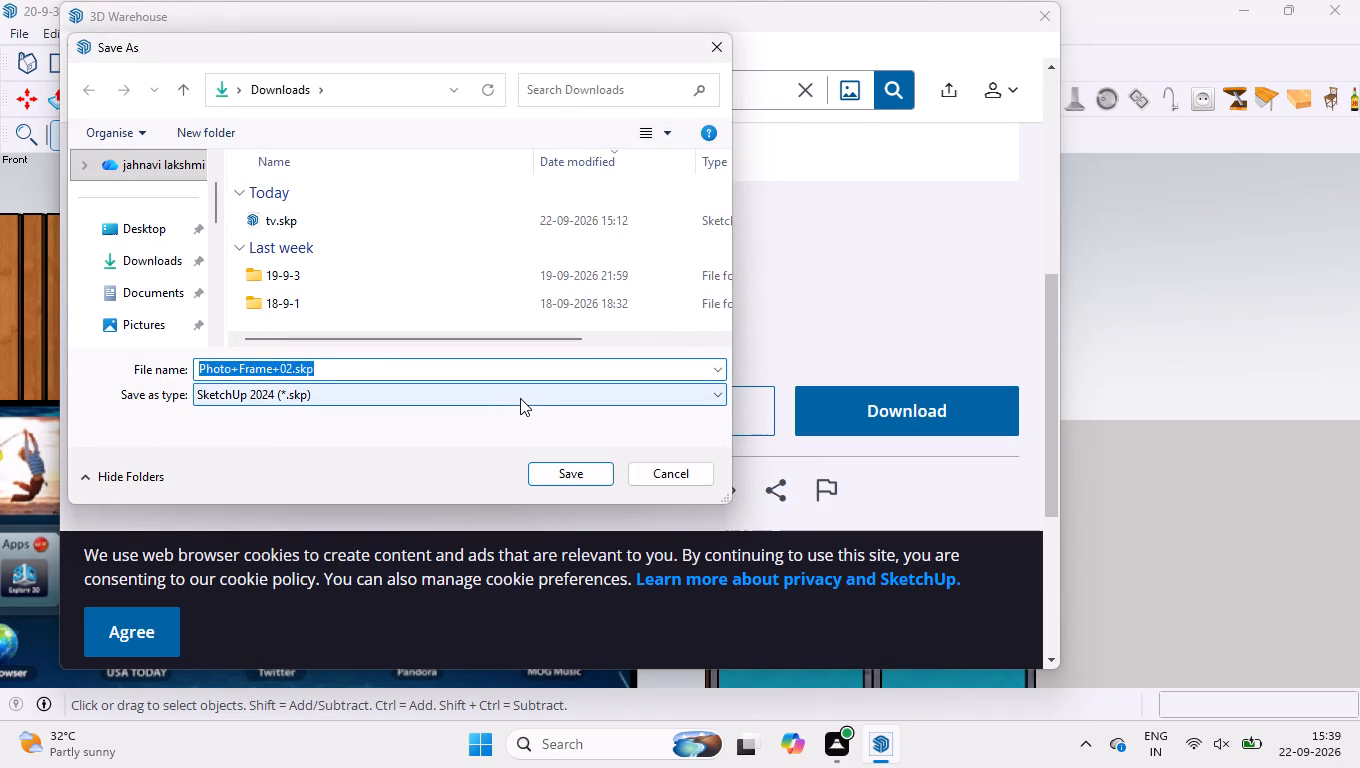
type("photo fram")
key("BackSpace")
type("me")
key("Return")
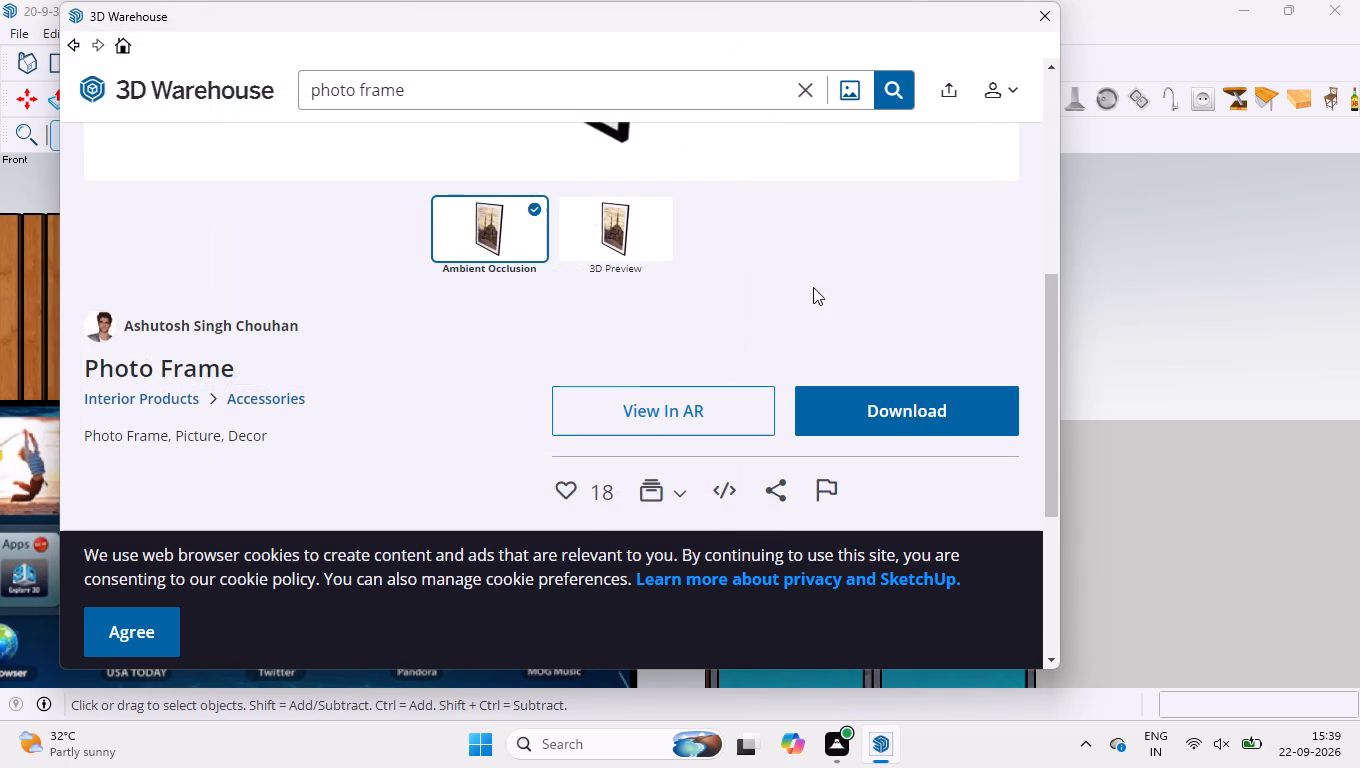
left_click(1043, 26)
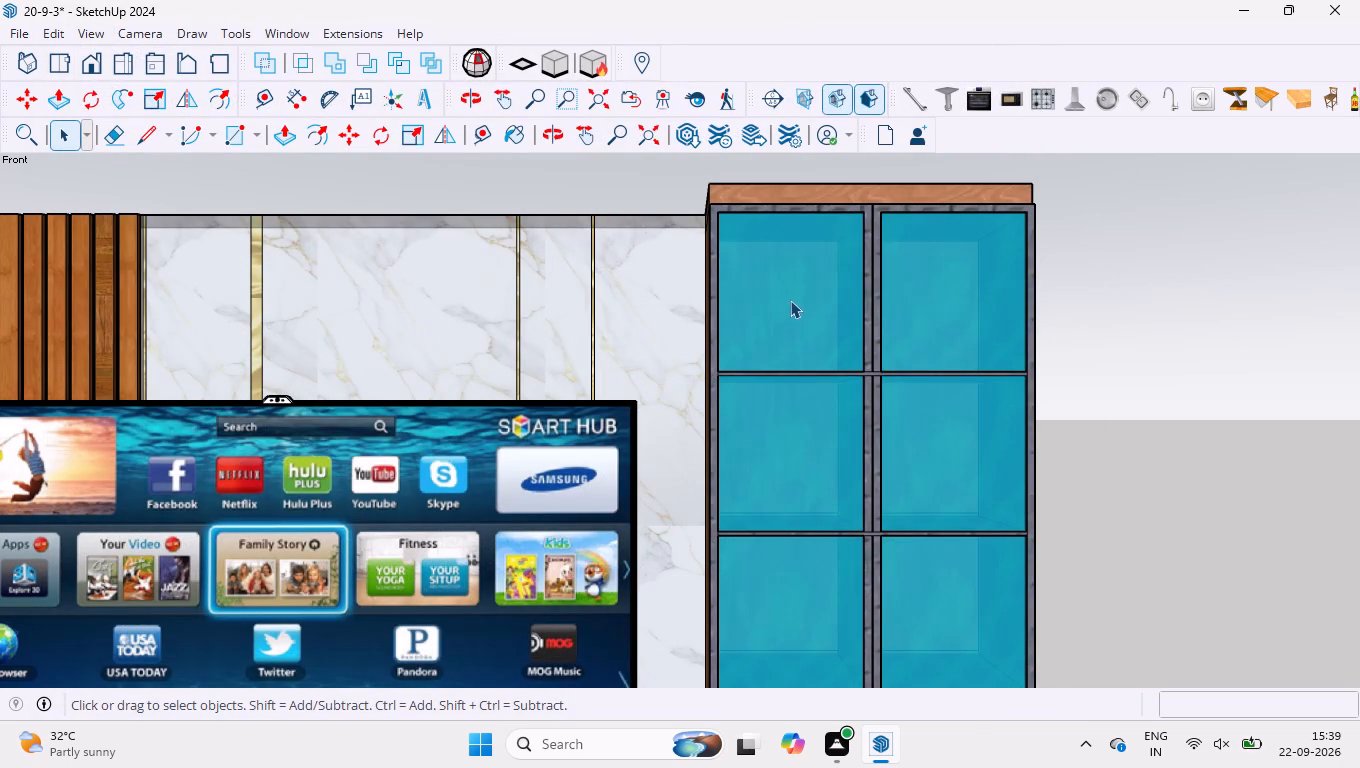
Hide the ten outer glass faces on the front of the tall cabinet.
left_click(790, 300)
left_click(989, 284, "ctrl")
left_click(936, 419, "ctrl")
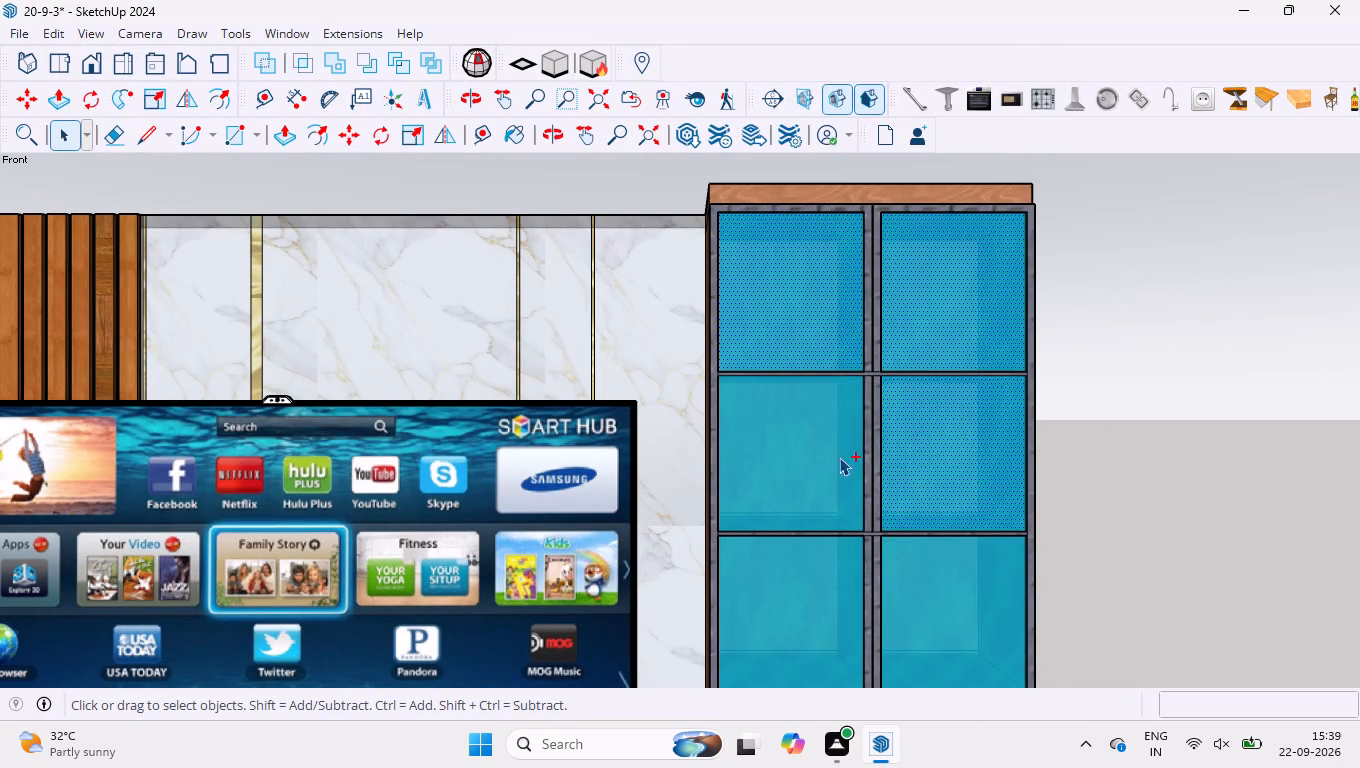
left_click(833, 456, "ctrl")
left_click(814, 616, "ctrl")
left_click(1004, 595, "ctrl")
scroll(729, 322, "down", 4)
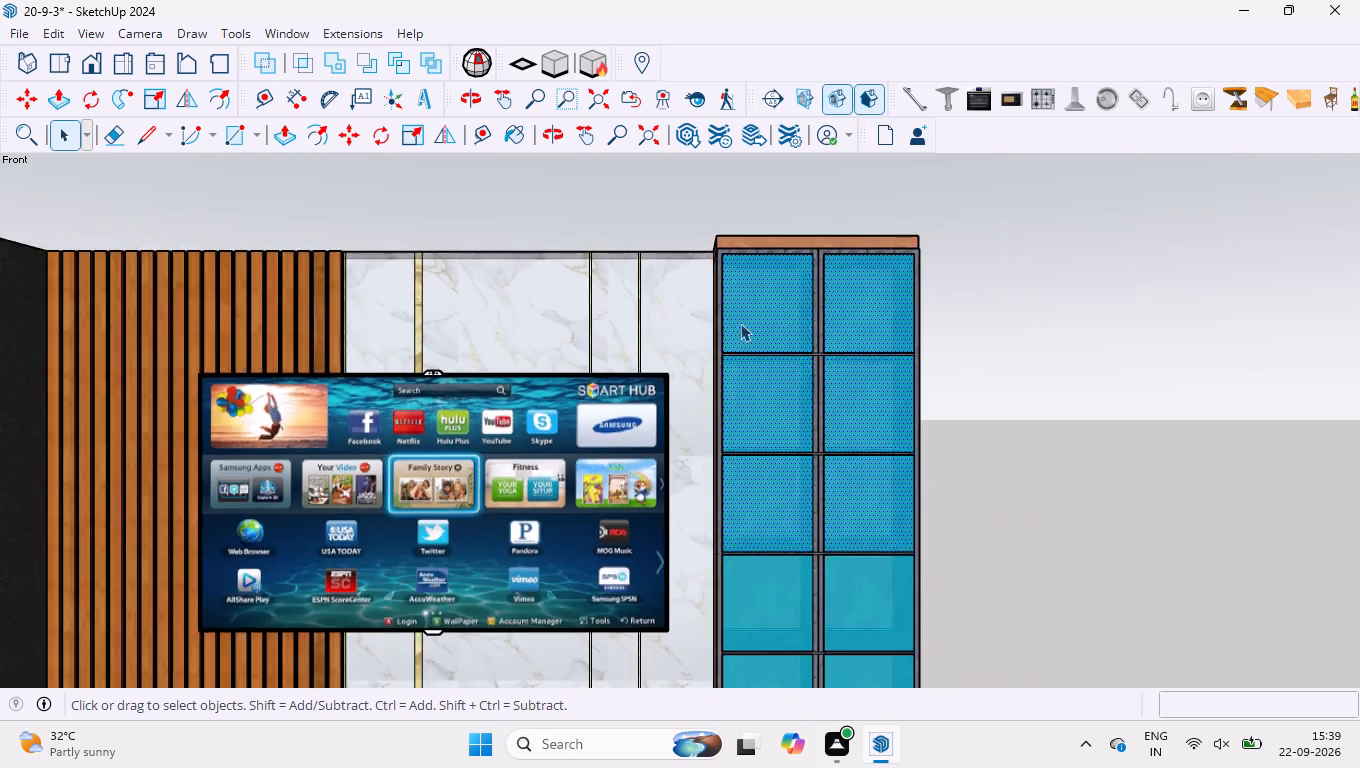
scroll(740, 323, "down", 4)
scroll(830, 695, "up", 7)
left_click(815, 608, "ctrl")
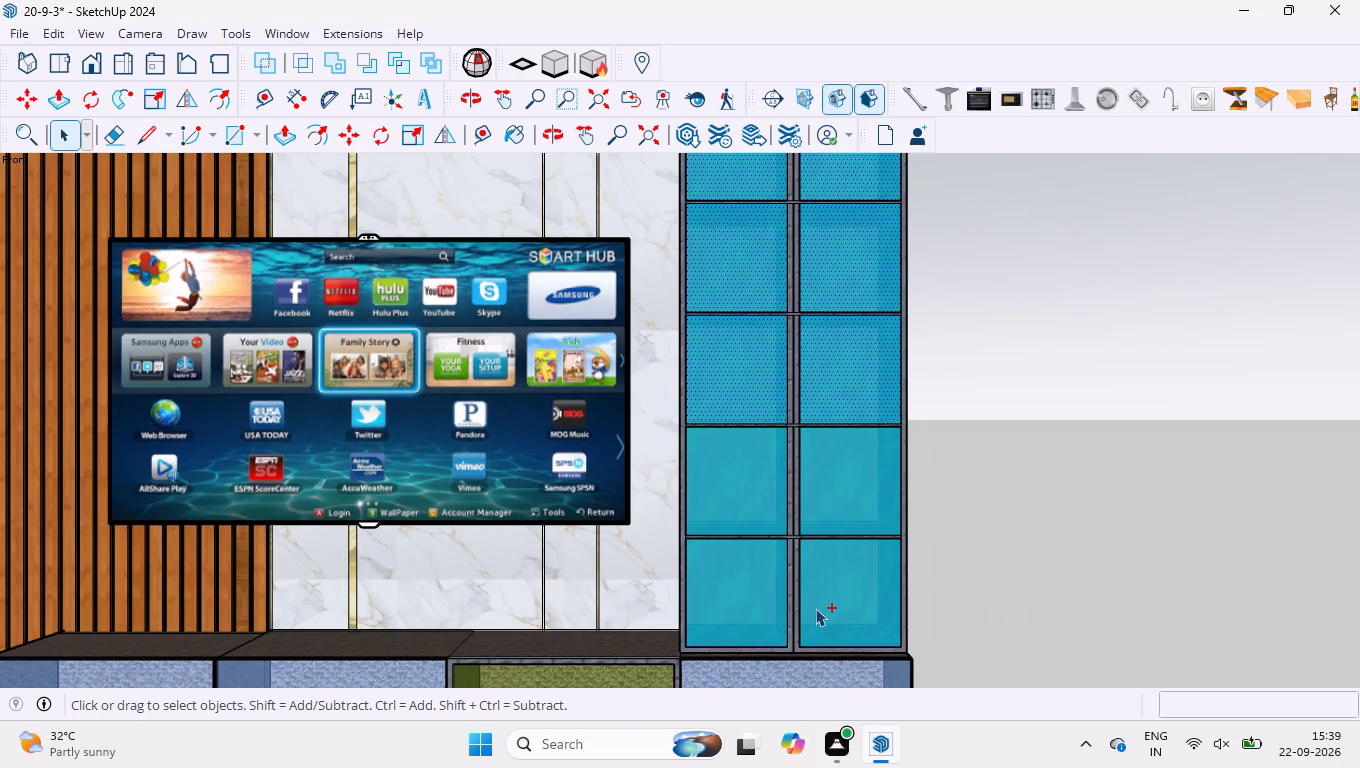
left_click(720, 608, "ctrl")
left_click(730, 463, "ctrl")
left_click(824, 478, "ctrl")
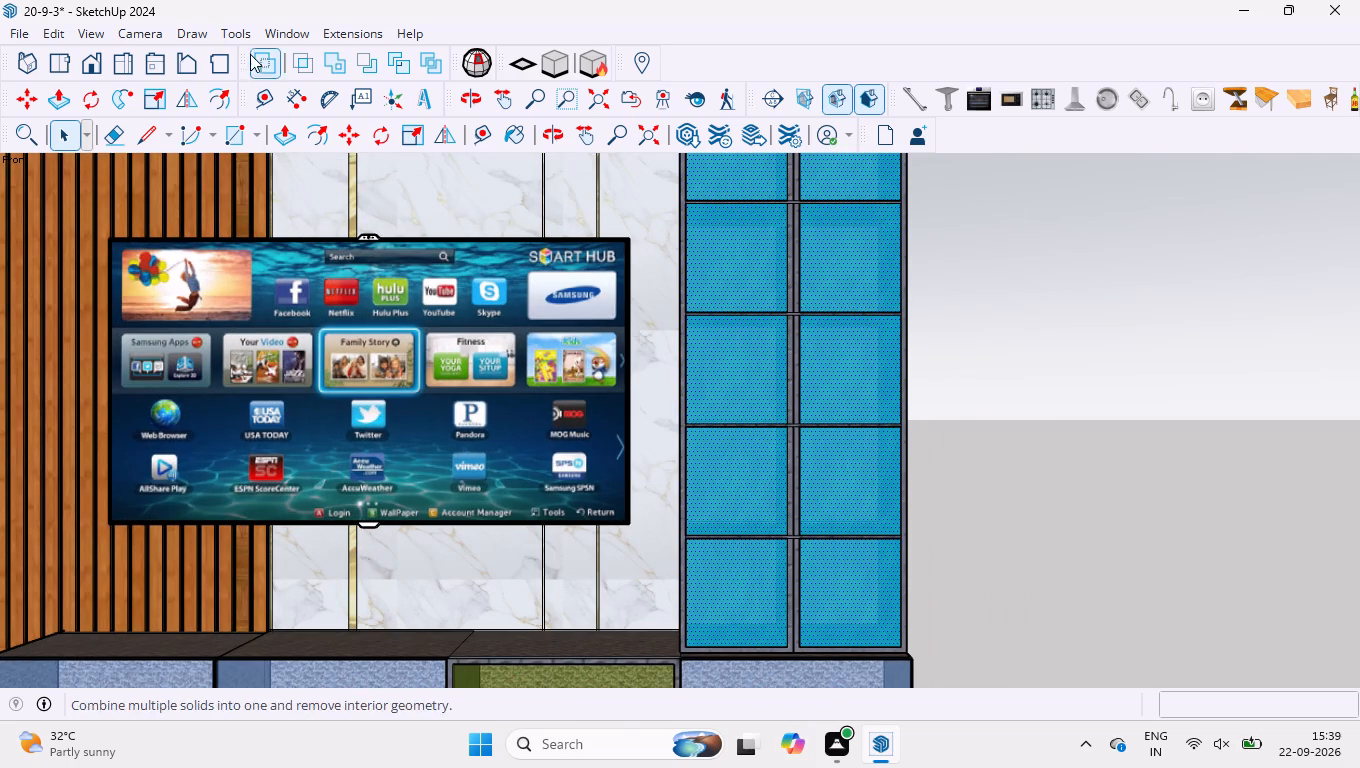
left_click(50, 35)
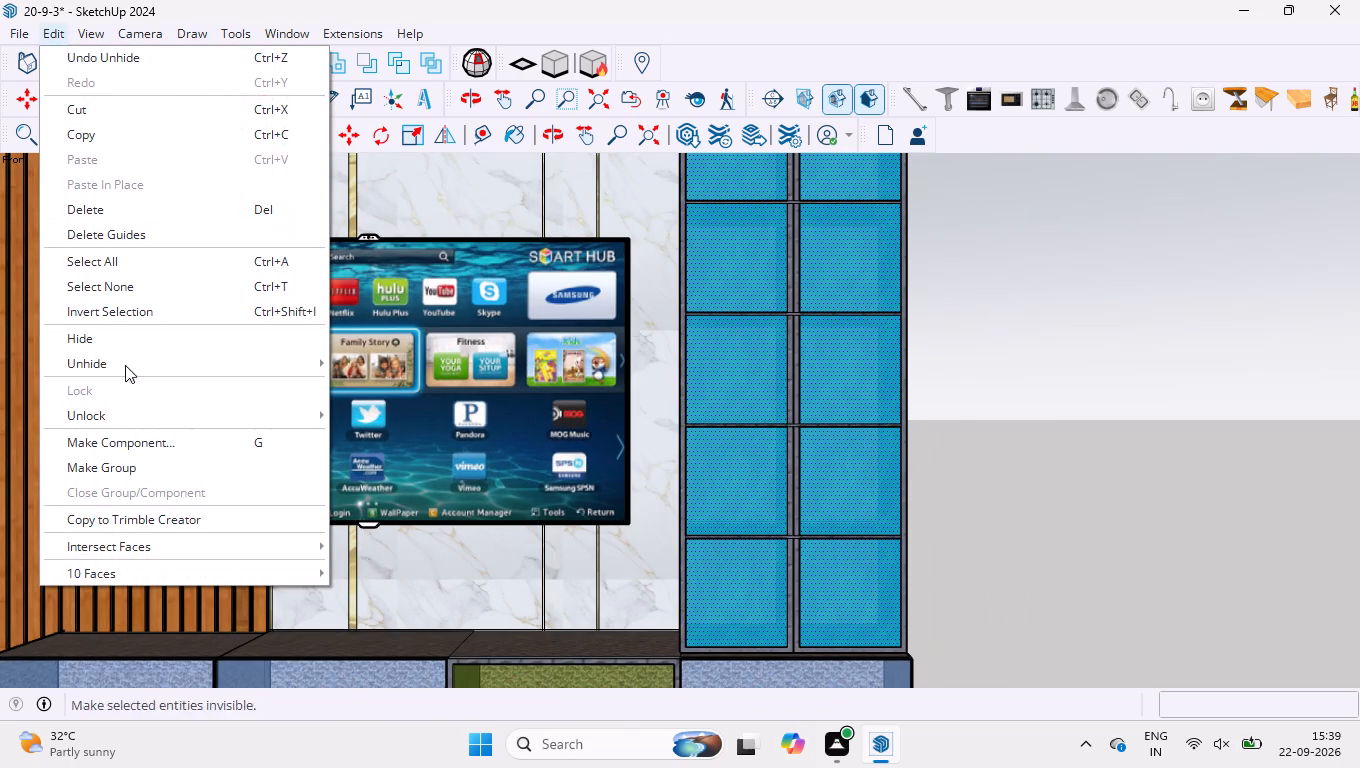
left_click(135, 338)
Hide the ten remaining inner glass faces so the tall cabinet's compartments are open.
scroll(696, 512, "down", 2)
scroll(747, 465, "up", 3)
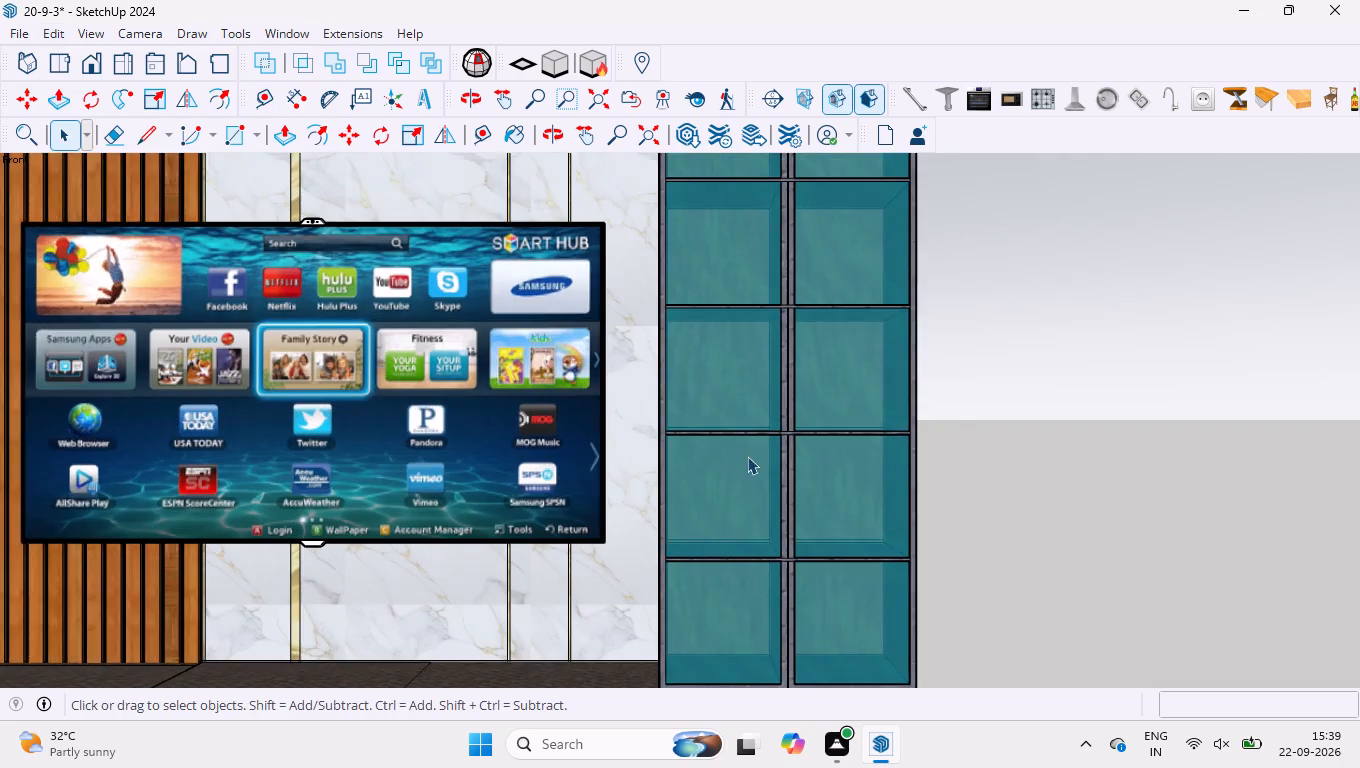
scroll(735, 369, "up", 2)
middle_click(735, 369)
scroll(736, 385, "up", 3)
left_click(733, 374)
left_click(864, 350, "ctrl")
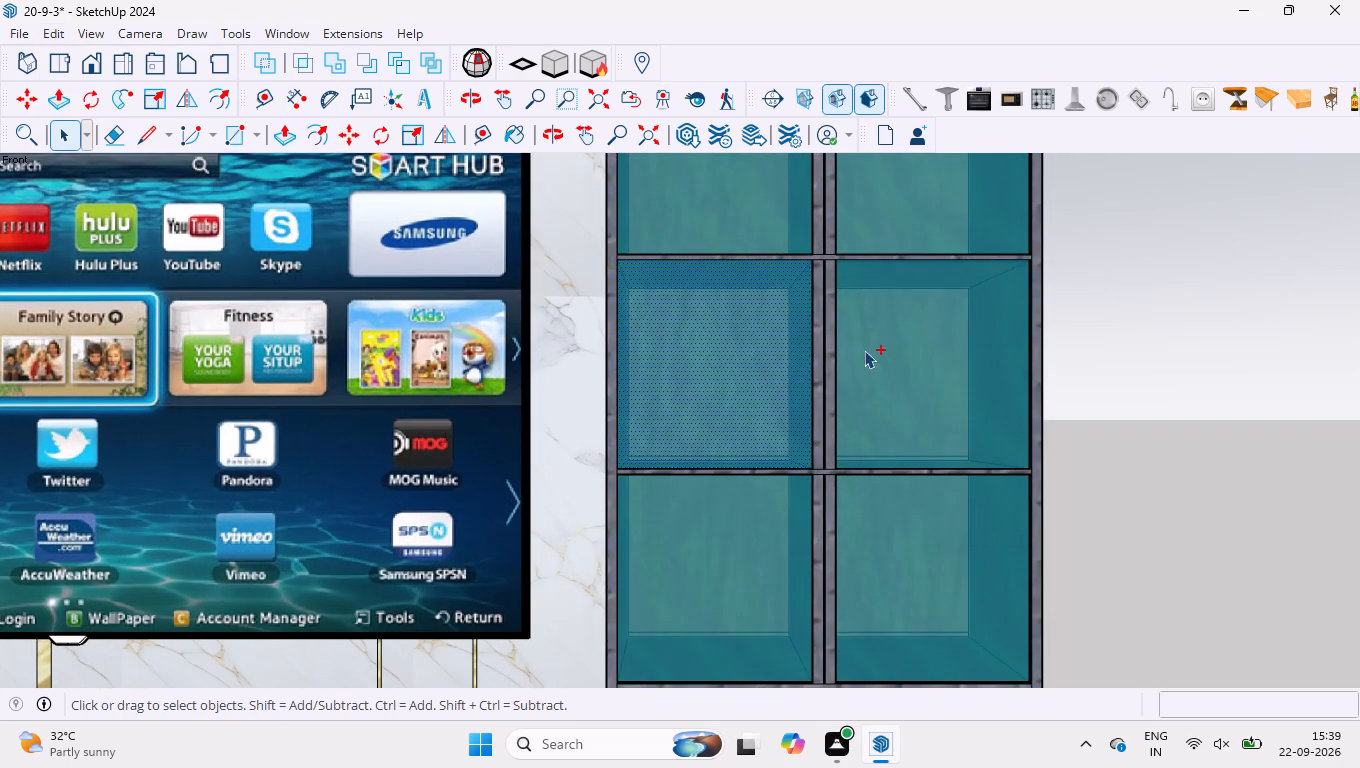
left_click(912, 585, "ctrl")
left_click(745, 593, "ctrl")
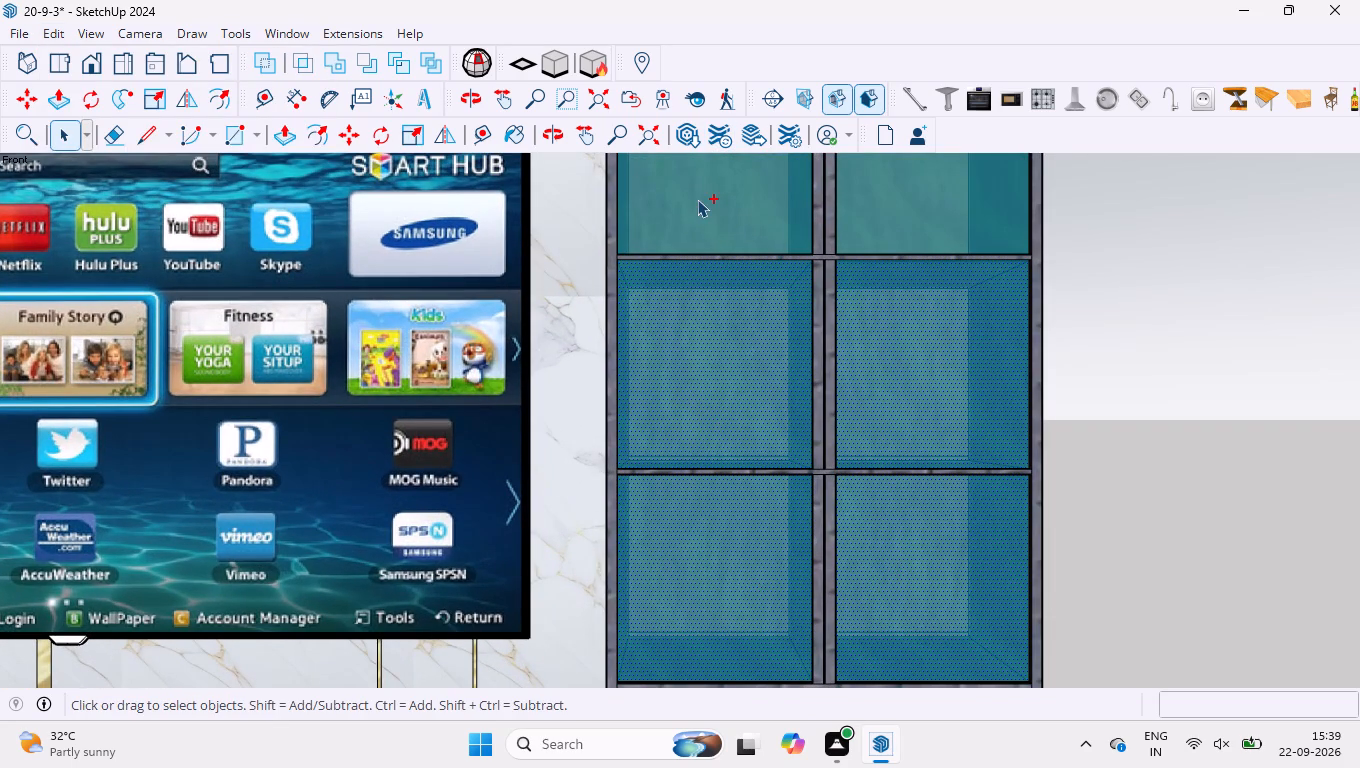
left_click(697, 199, "ctrl")
left_click(894, 210, "ctrl")
scroll(864, 315, "down", 10, "ctrl")
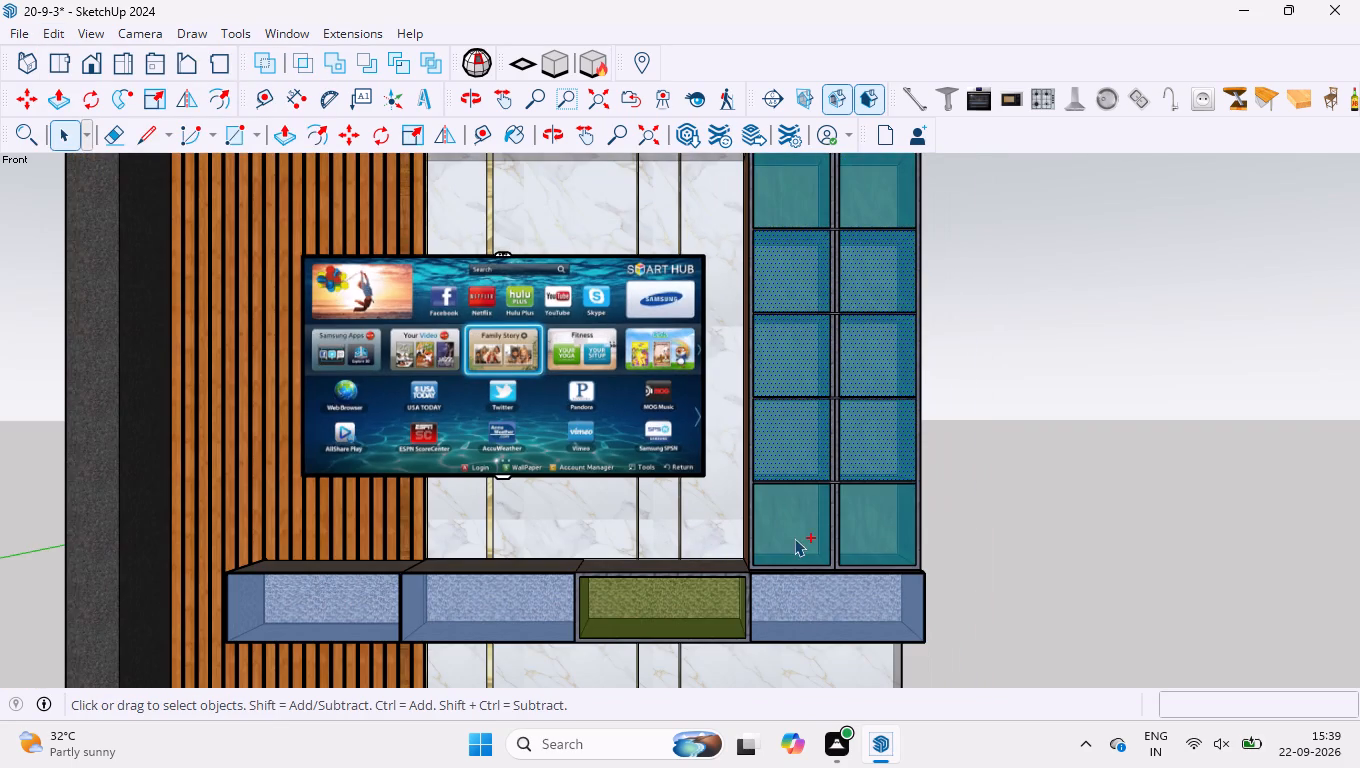
left_click(794, 538, "ctrl")
left_click(884, 514, "ctrl")
scroll(862, 522, "down", 5, "ctrl")
scroll(841, 253, "up", 3, "ctrl")
left_click(876, 342, "ctrl")
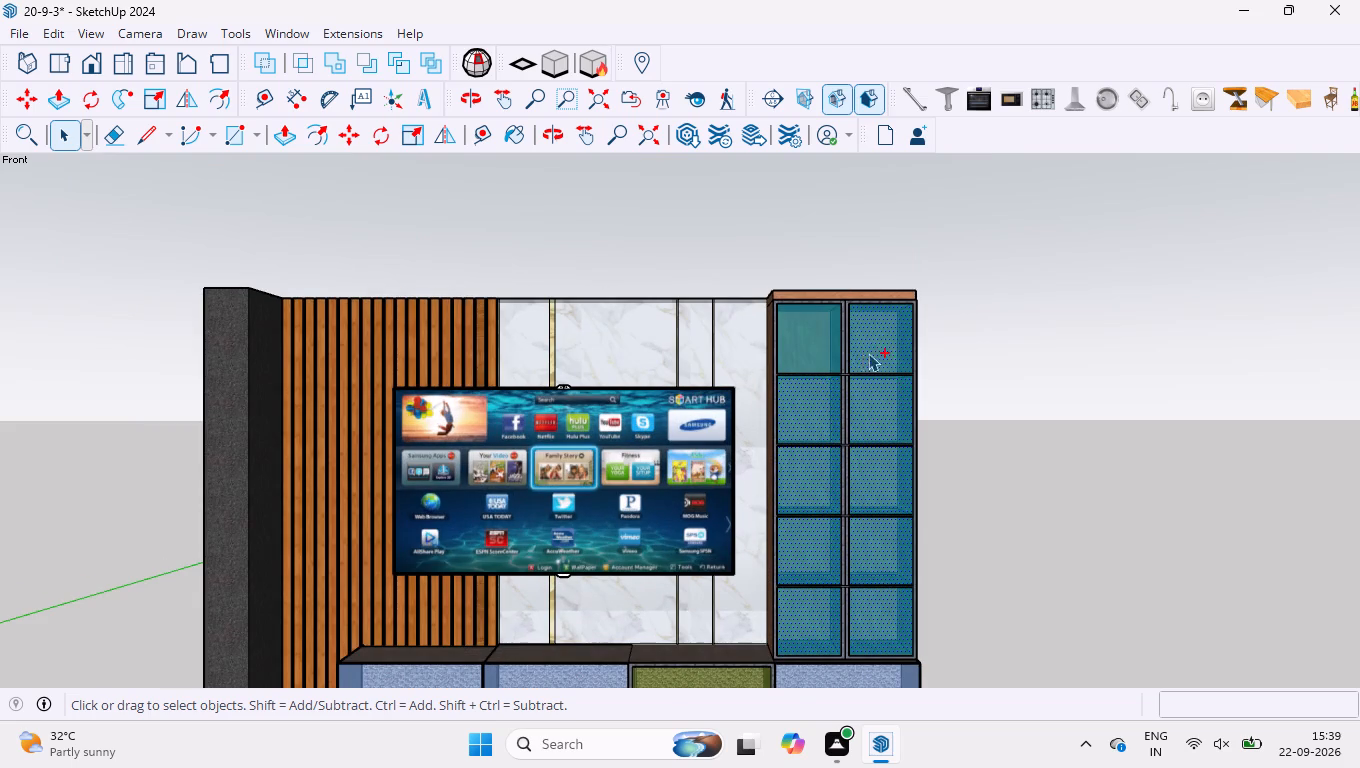
left_click(802, 335, "ctrl")
left_click(51, 30)
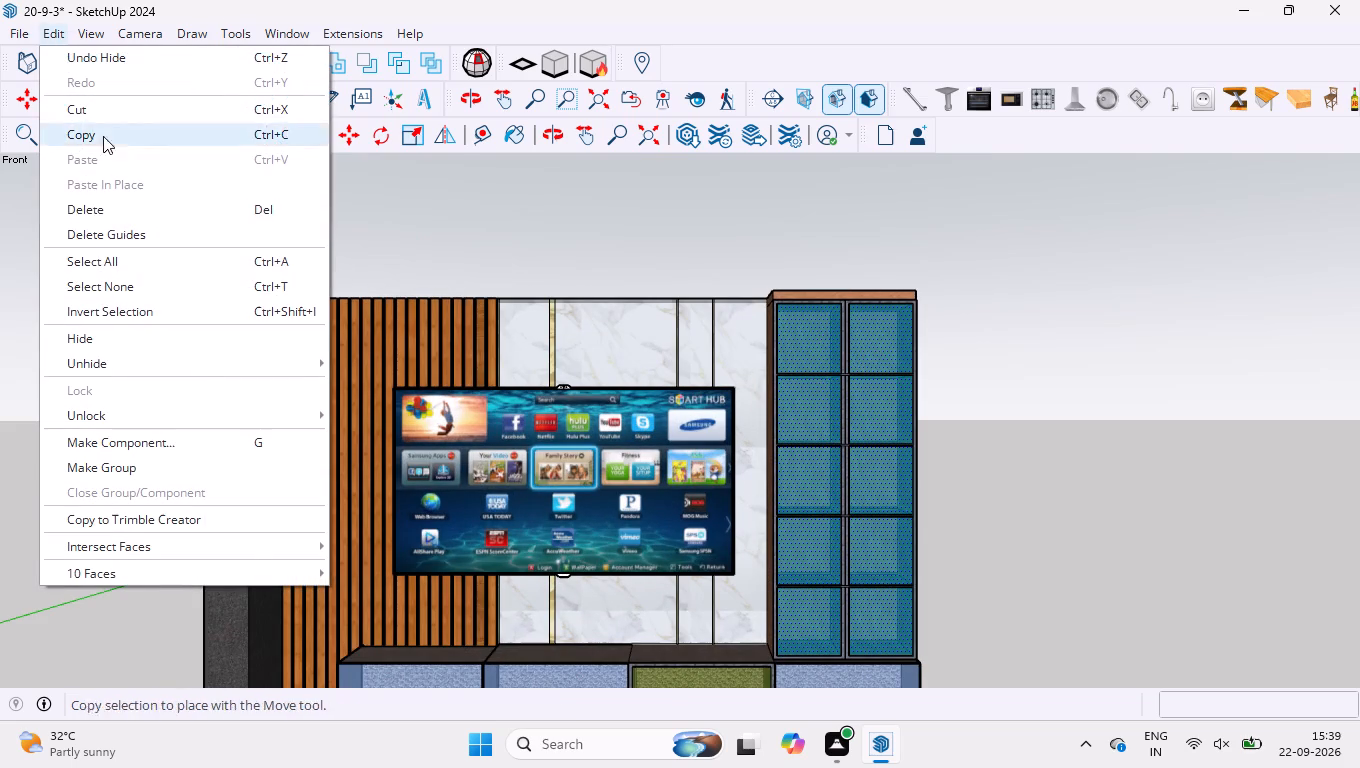
left_click(143, 334)
Delete the wooden back face of the tall cabinet's top compartment nearest the TV.
scroll(1057, 365, "up", 2)
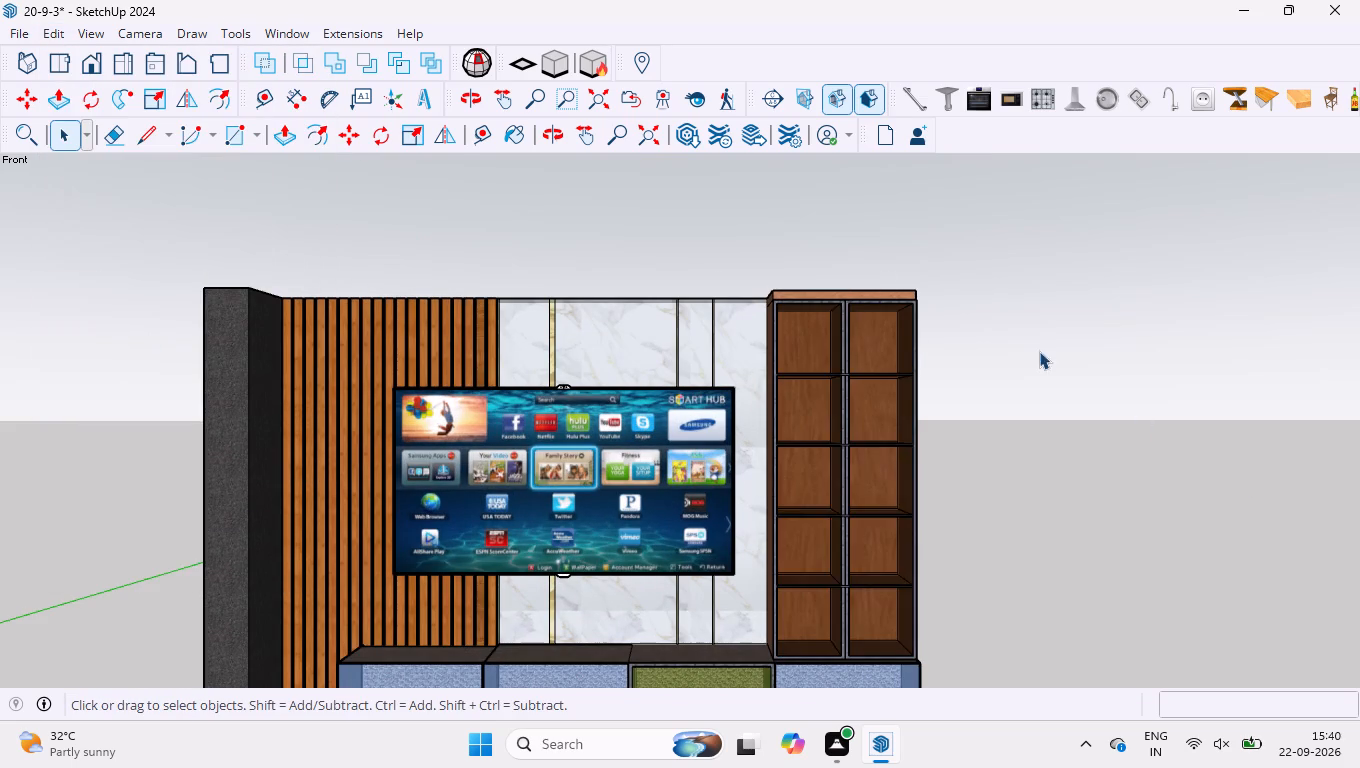
scroll(1039, 351, "up", 7)
middle_click_drag(513, 348, 568, 440)
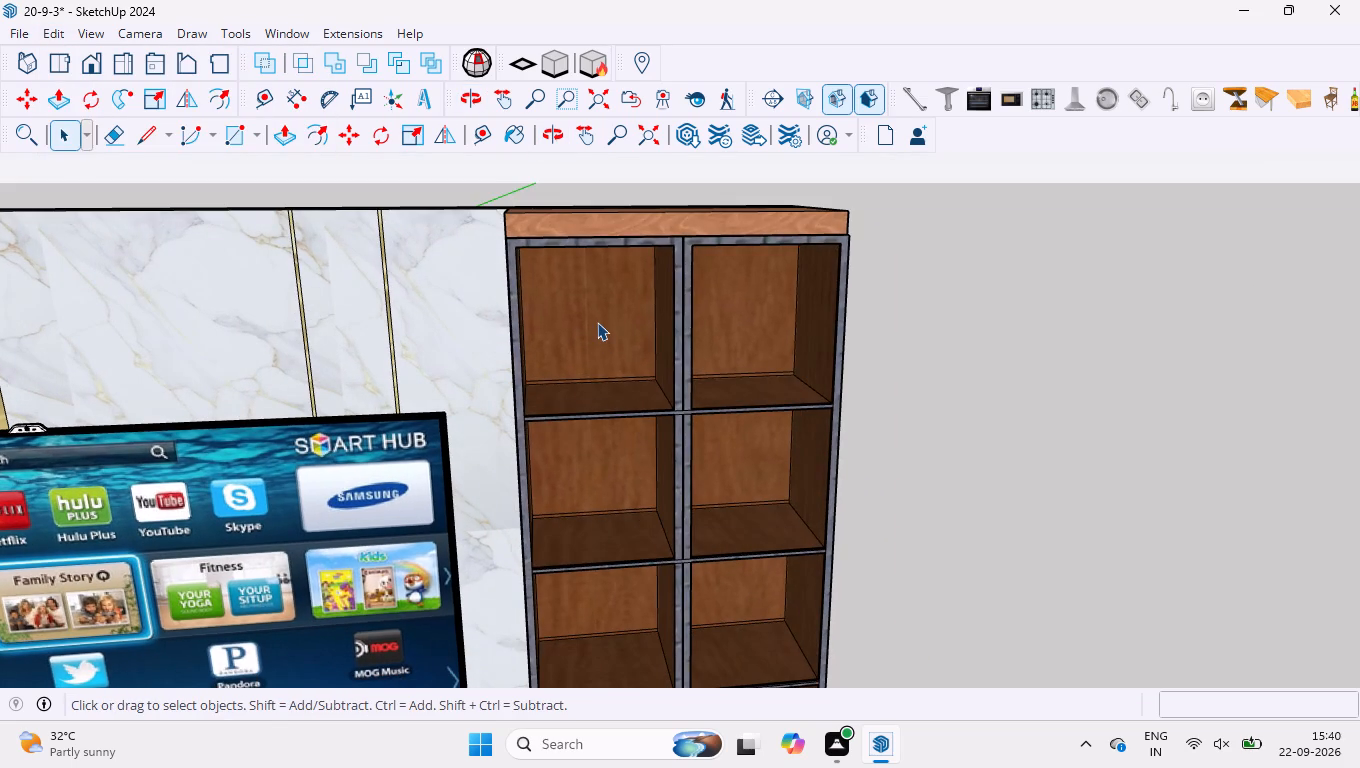
left_click(597, 321)
key("Delete")
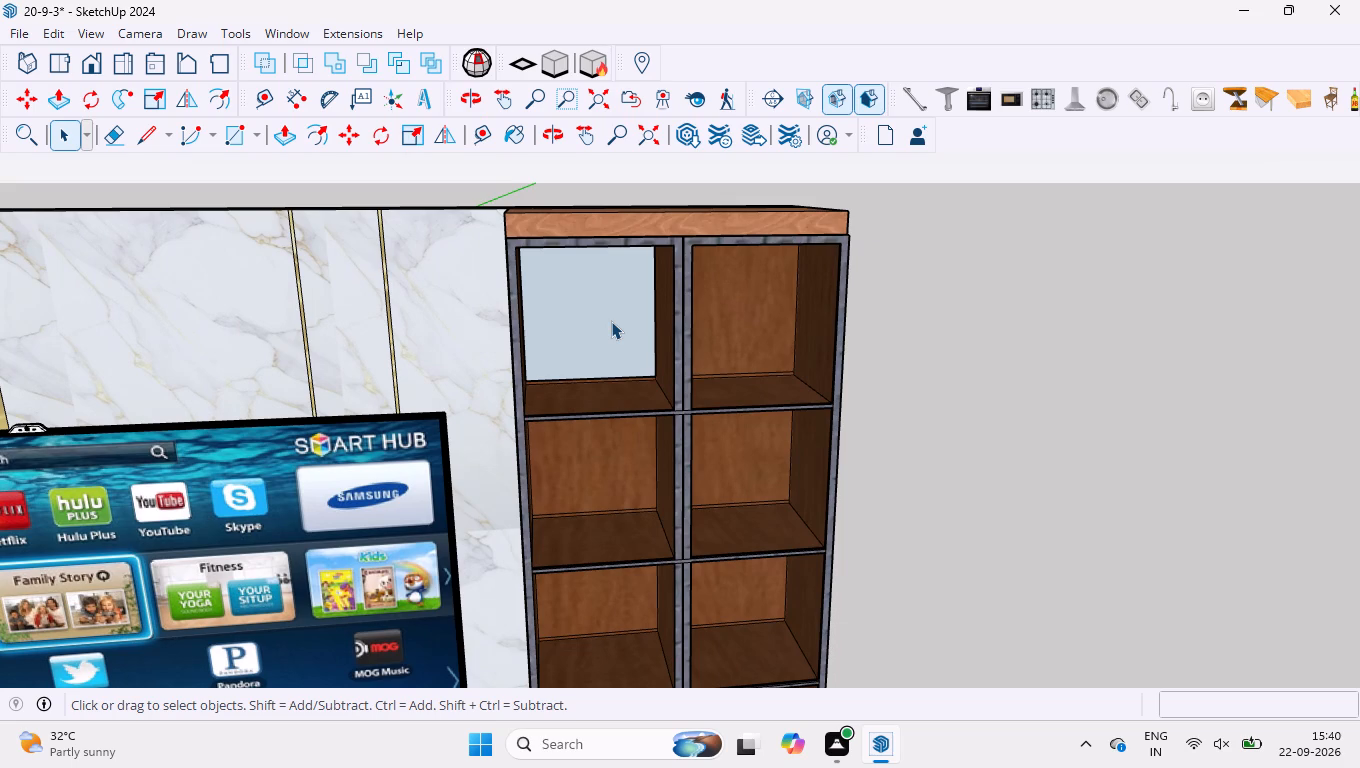
scroll(598, 301, "down", 3)
scroll(589, 300, "up", 3)
middle_click_drag(587, 313, 714, 506)
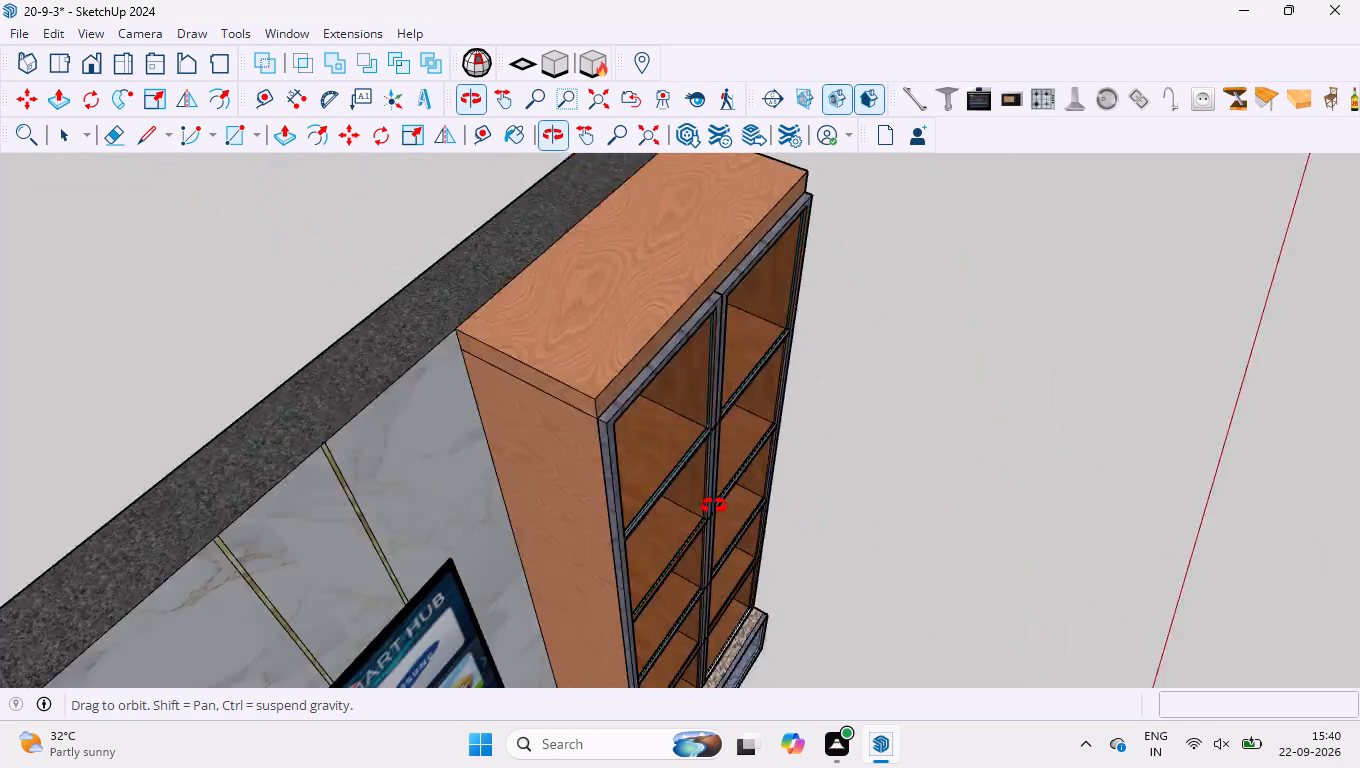
Undo the deletion of the wooden back face in the tall cabinet's top compartment nearest the TV.
middle_click_drag(714, 506, 484, 317)
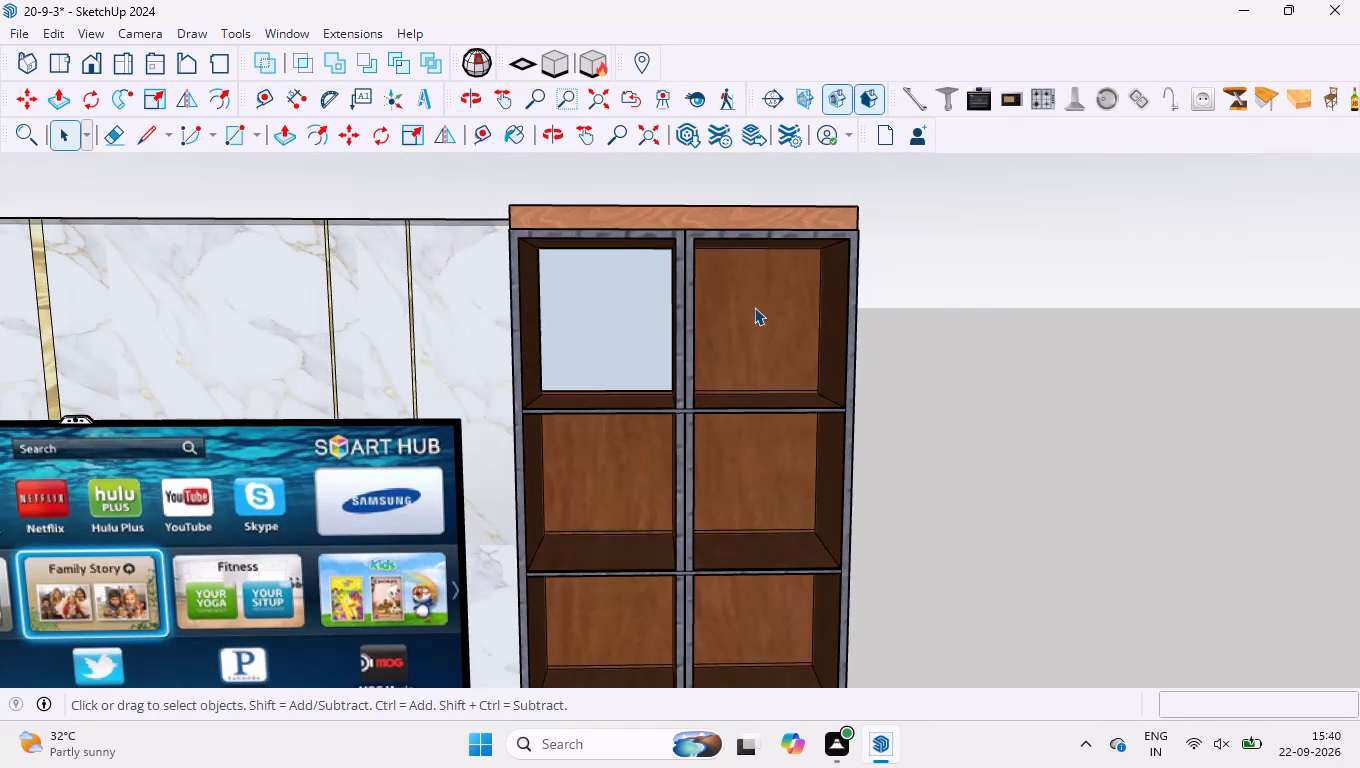
key("ctrl+z")
Hide the wooden back faces of all ten compartments in the tall cabinet.
left_click(618, 323)
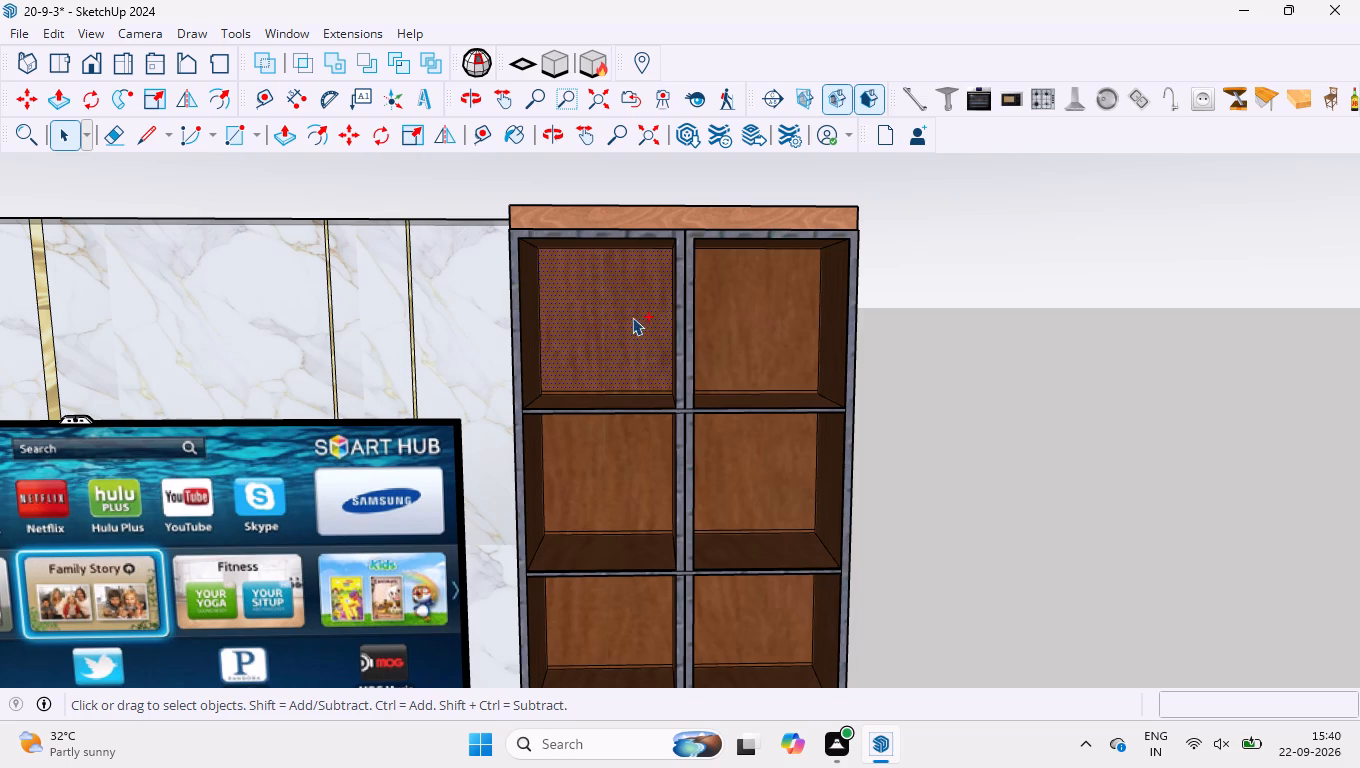
left_click(746, 307, "ctrl")
left_click(736, 447, "ctrl")
left_click(657, 492, "ctrl")
scroll(634, 388, "down", 4, "ctrl")
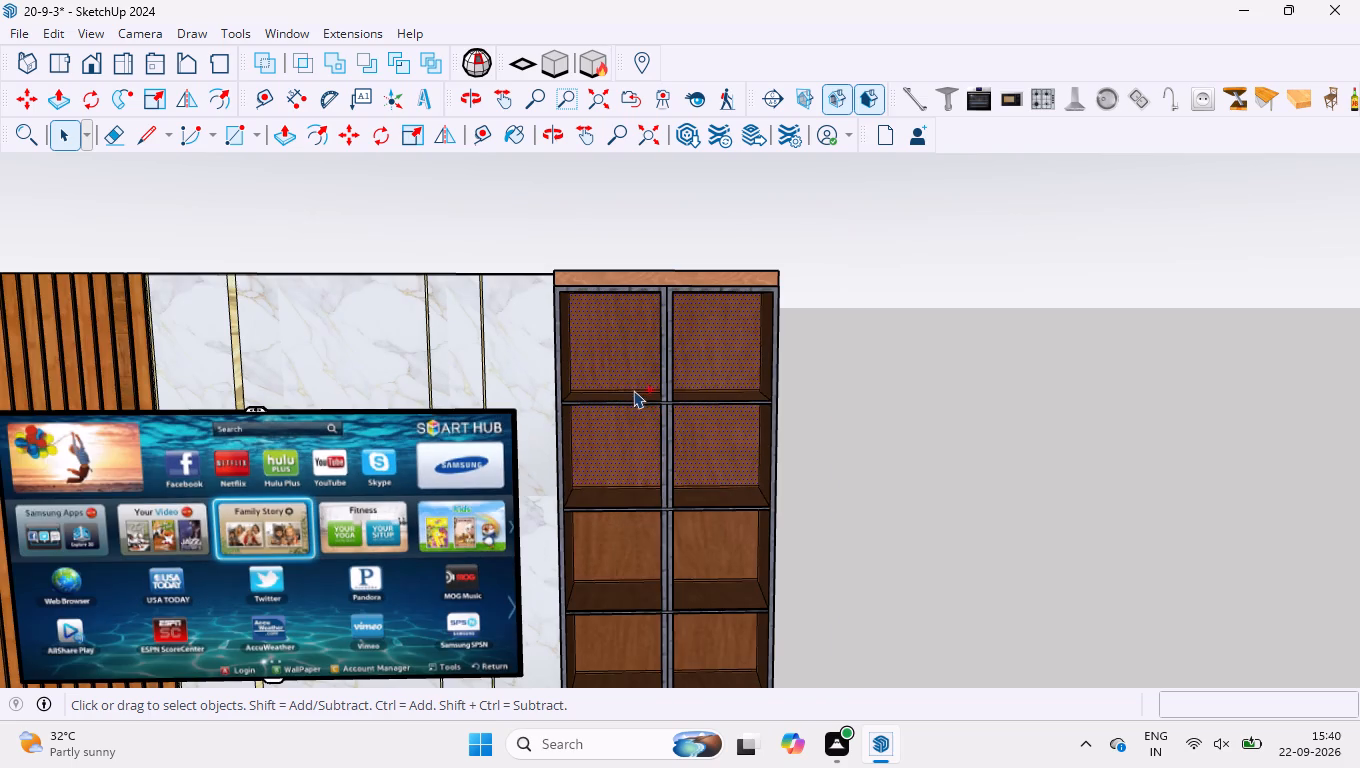
left_click(635, 555)
left_click(695, 549, "ctrl")
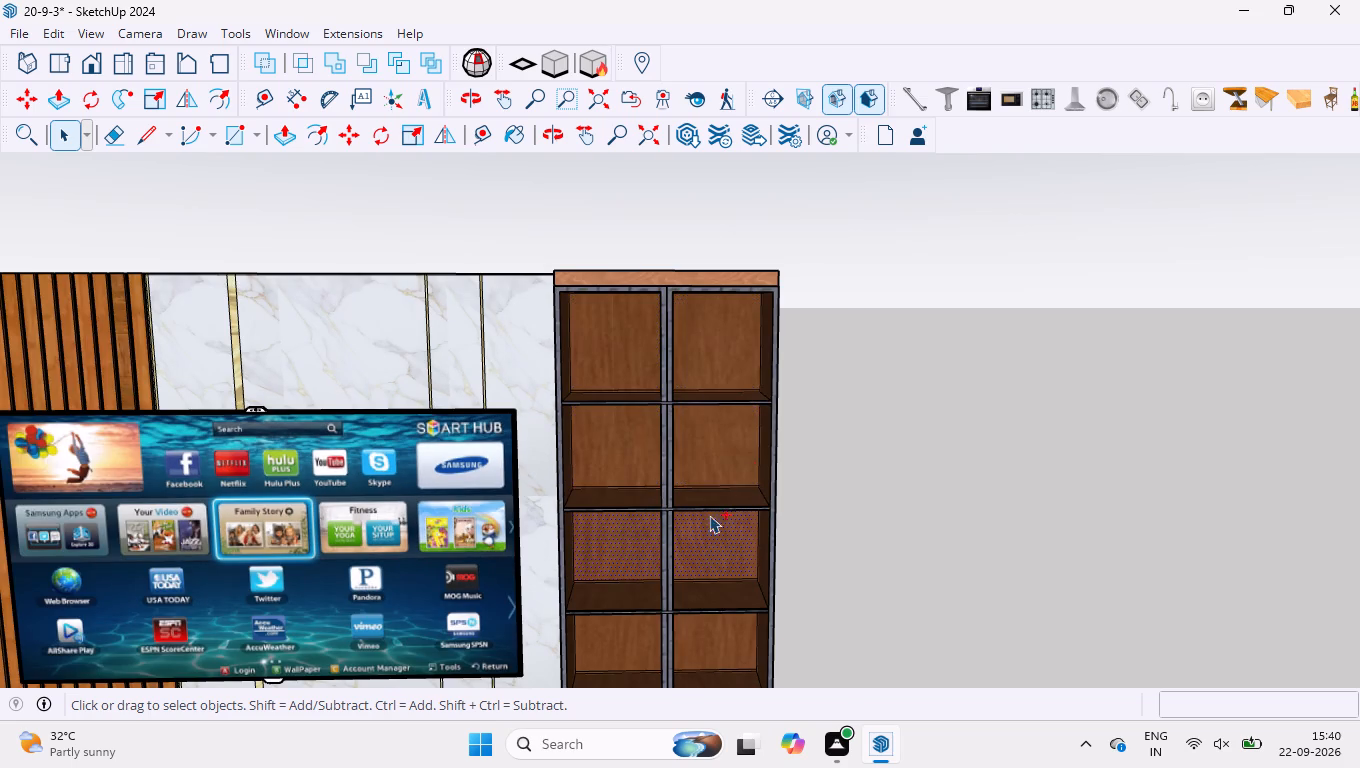
left_click(743, 453, "ctrl")
left_click(591, 456, "ctrl")
left_click(607, 334, "ctrl")
left_click(685, 344, "ctrl")
scroll(701, 365, "down", 4)
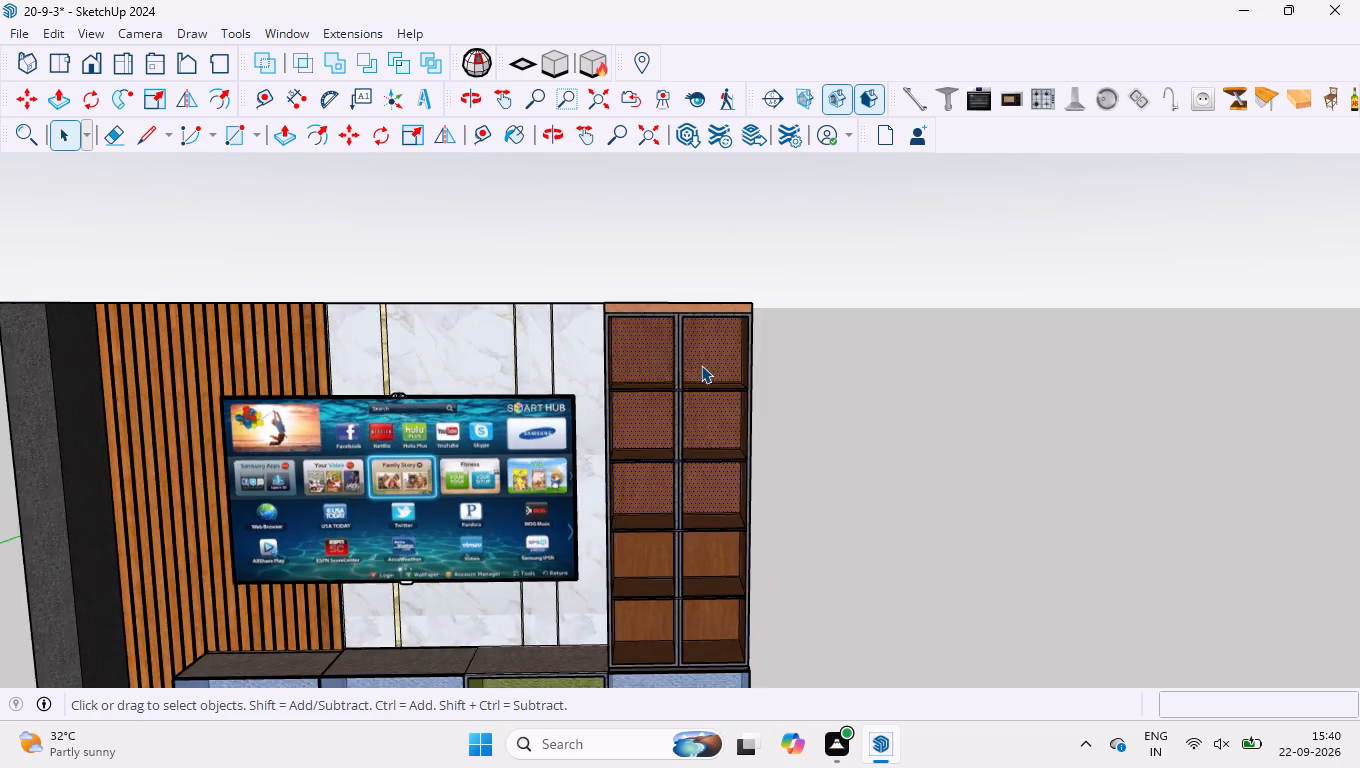
scroll(701, 365, "down", 4)
scroll(683, 511, "up", 8)
scroll(656, 595, "up", 4)
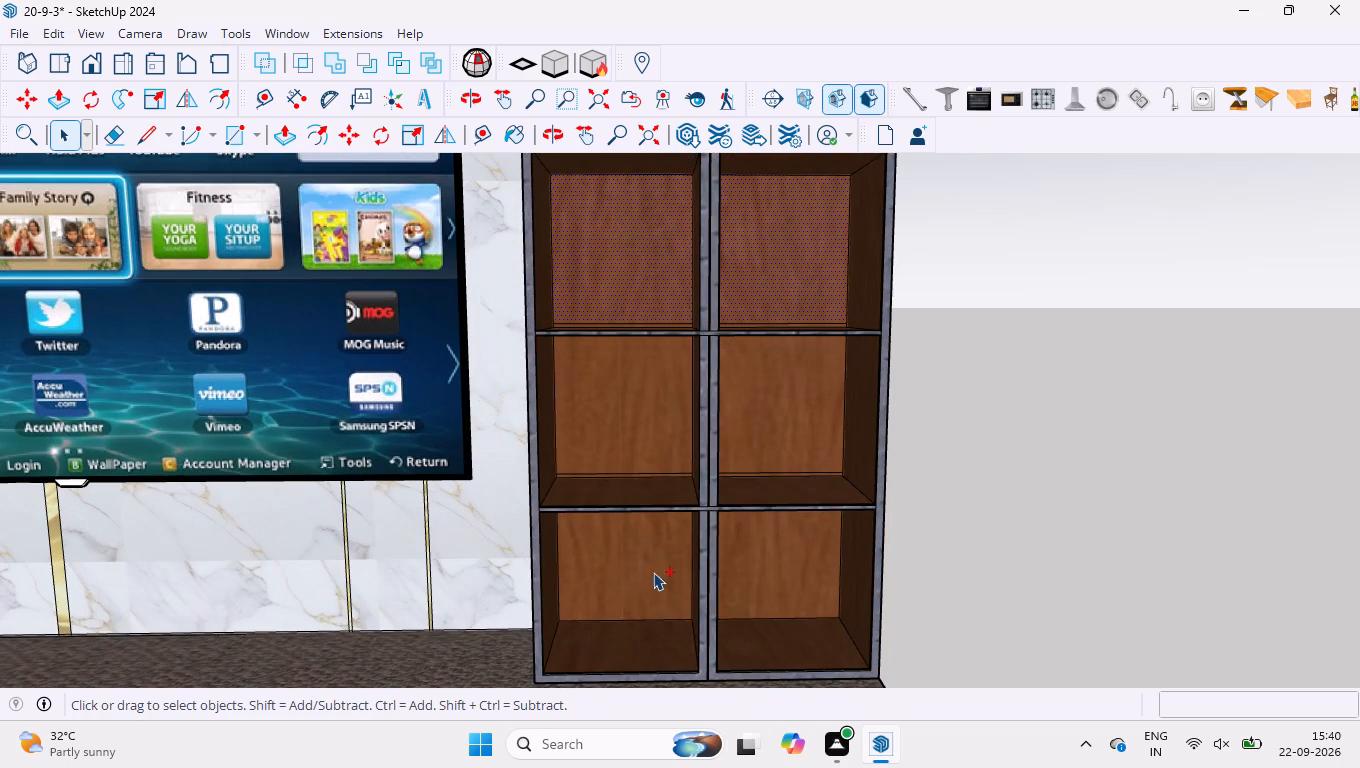
left_click(653, 572, "ctrl")
left_click(729, 578, "ctrl")
left_click(762, 467, "ctrl")
left_click(648, 448, "ctrl")
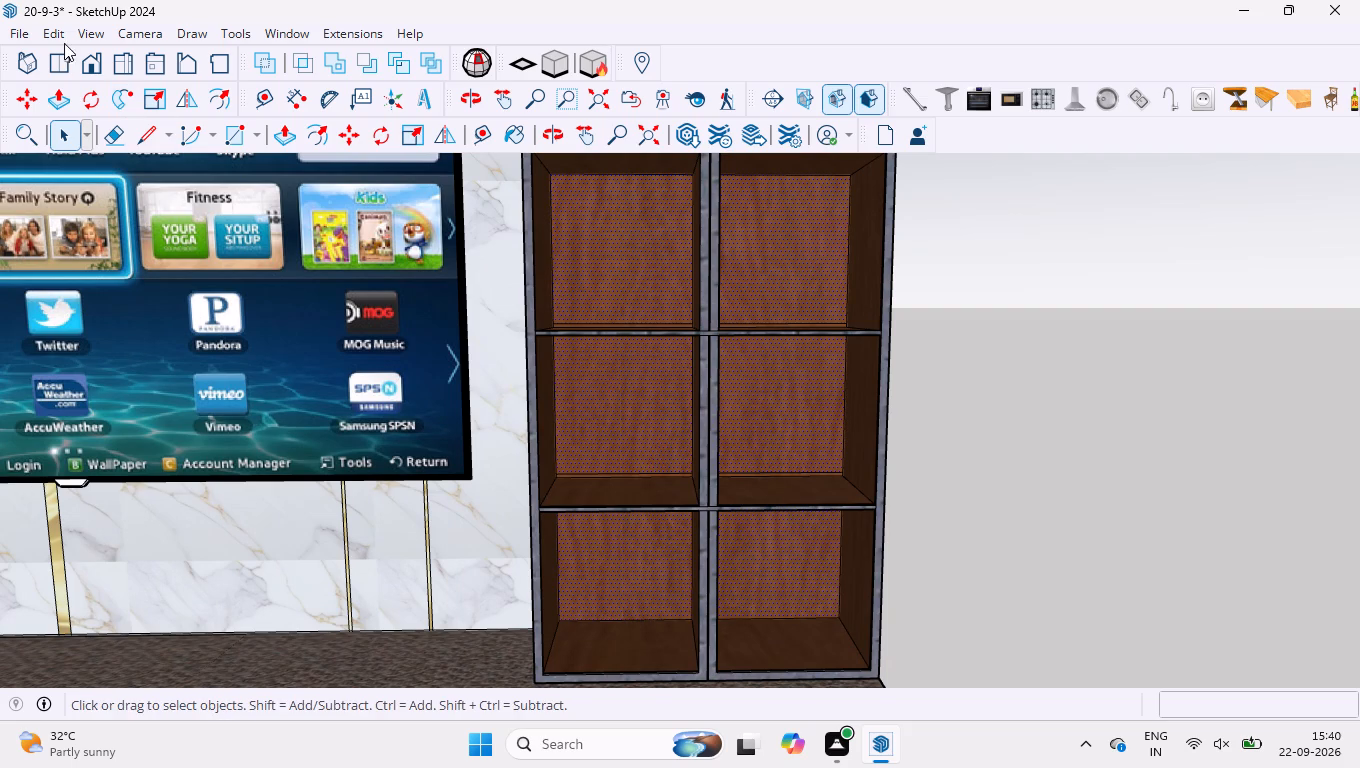
left_click(55, 39)
left_click(139, 335)
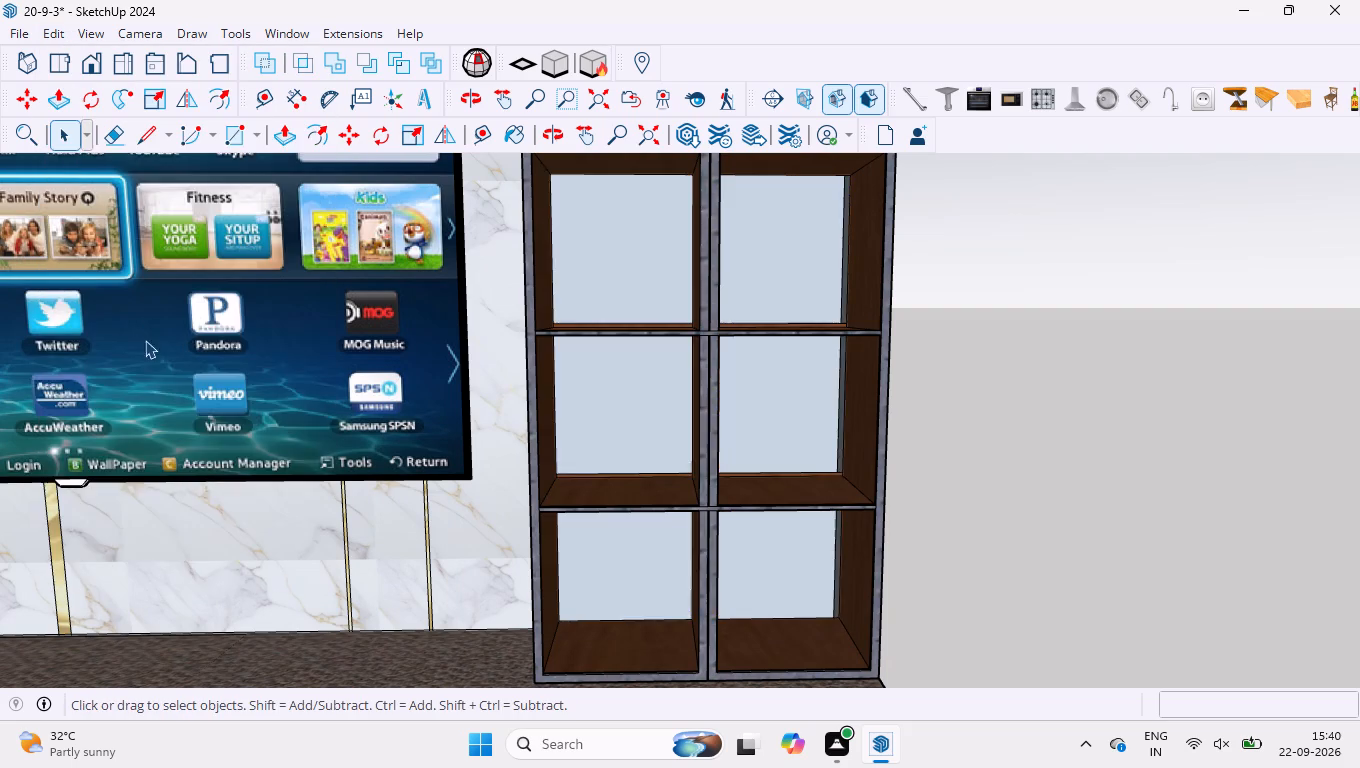
Inspect the tall cabinet's open compartments from above and in the standard front view.
scroll(566, 538, "down", 9)
scroll(621, 376, "up", 13)
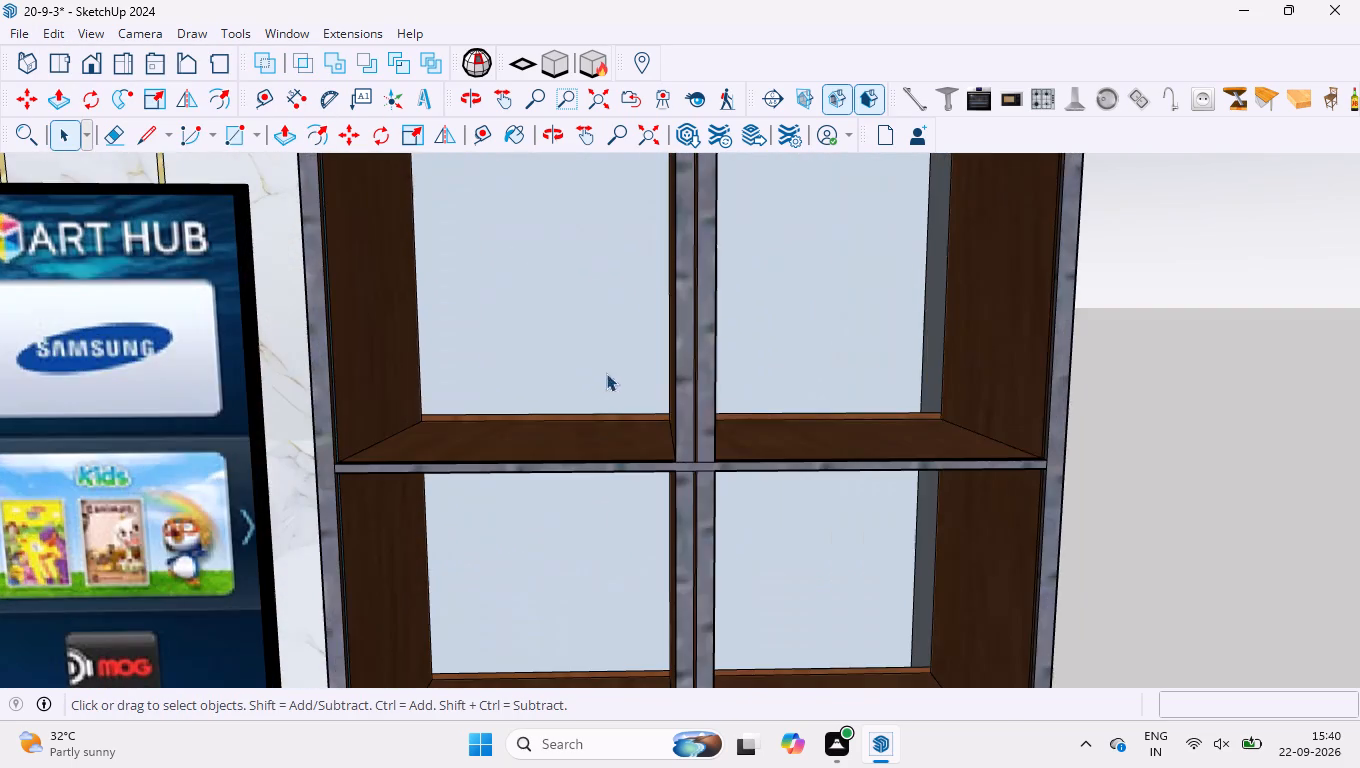
middle_click_drag(582, 406, 602, 576)
scroll(590, 528, "down", 3)
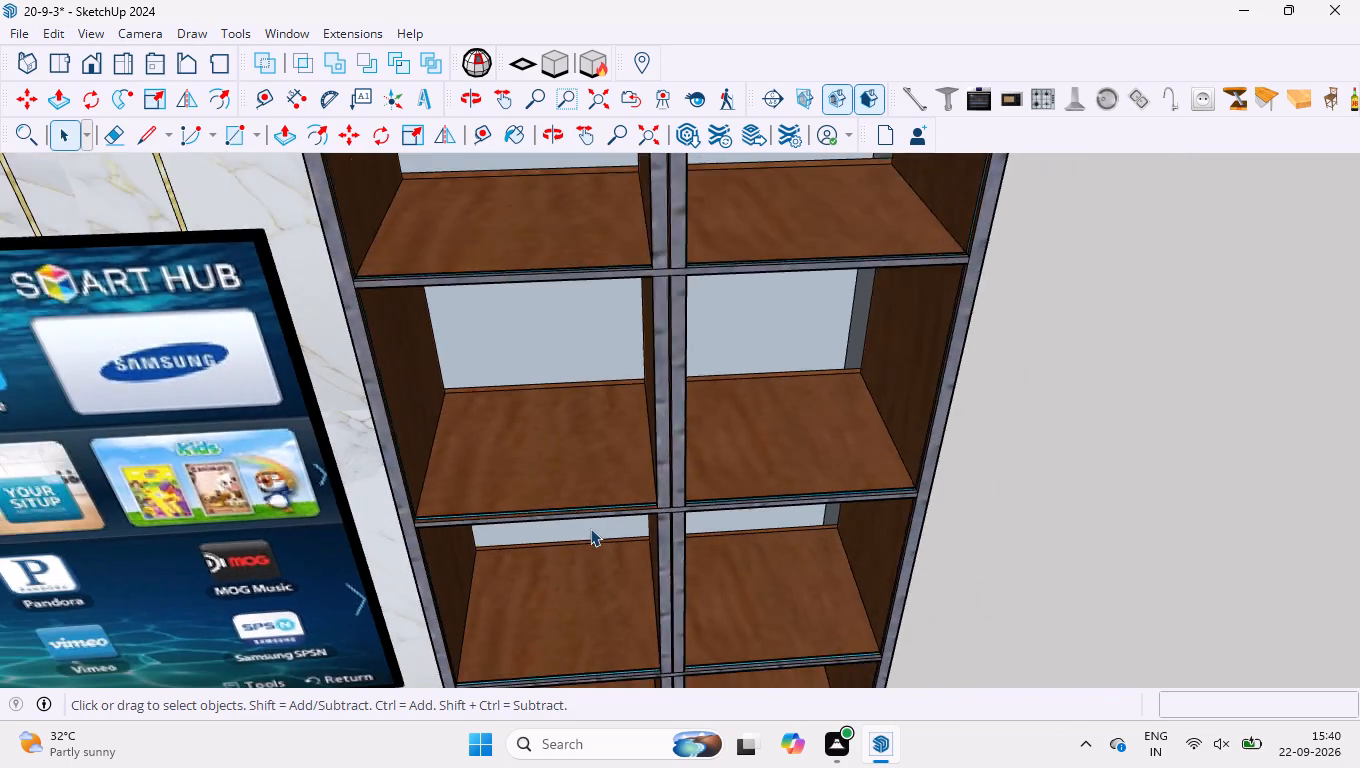
scroll(590, 528, "down", 5)
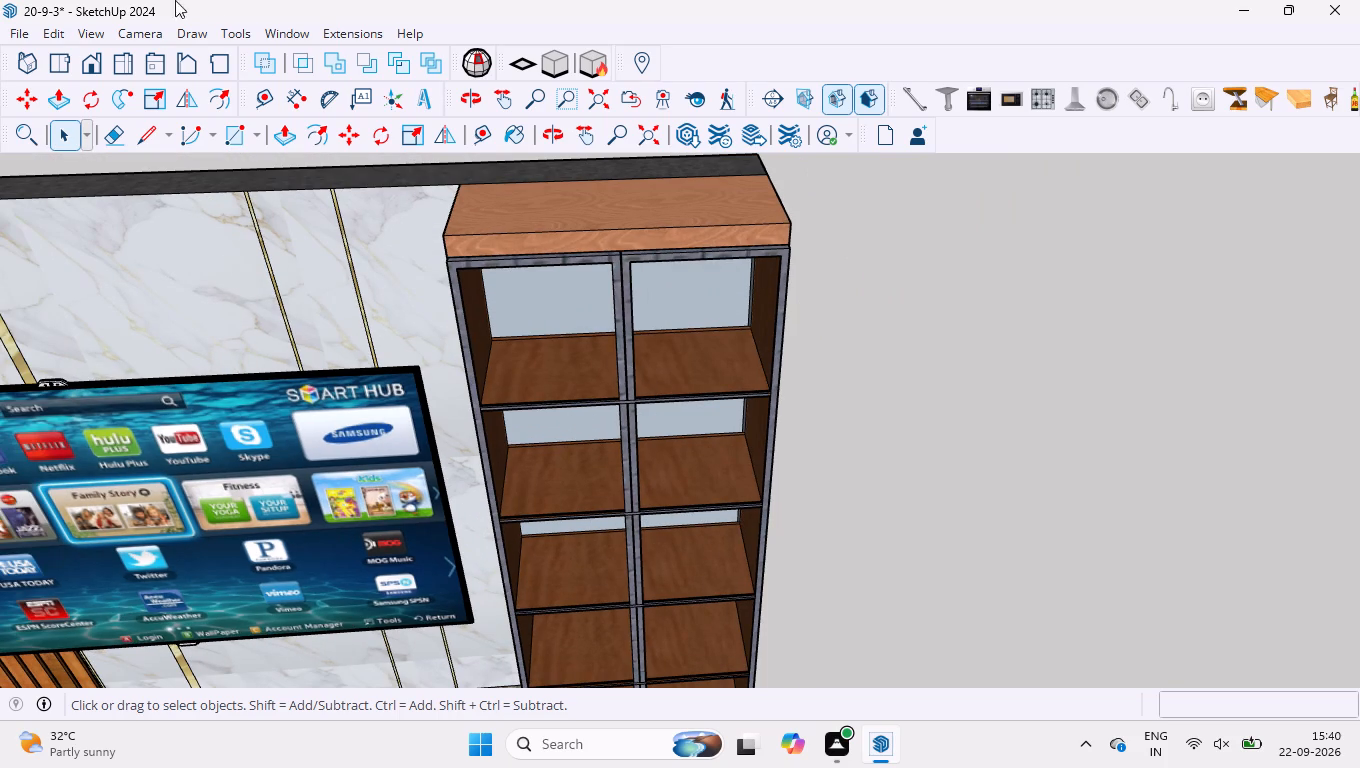
left_click(47, 31)
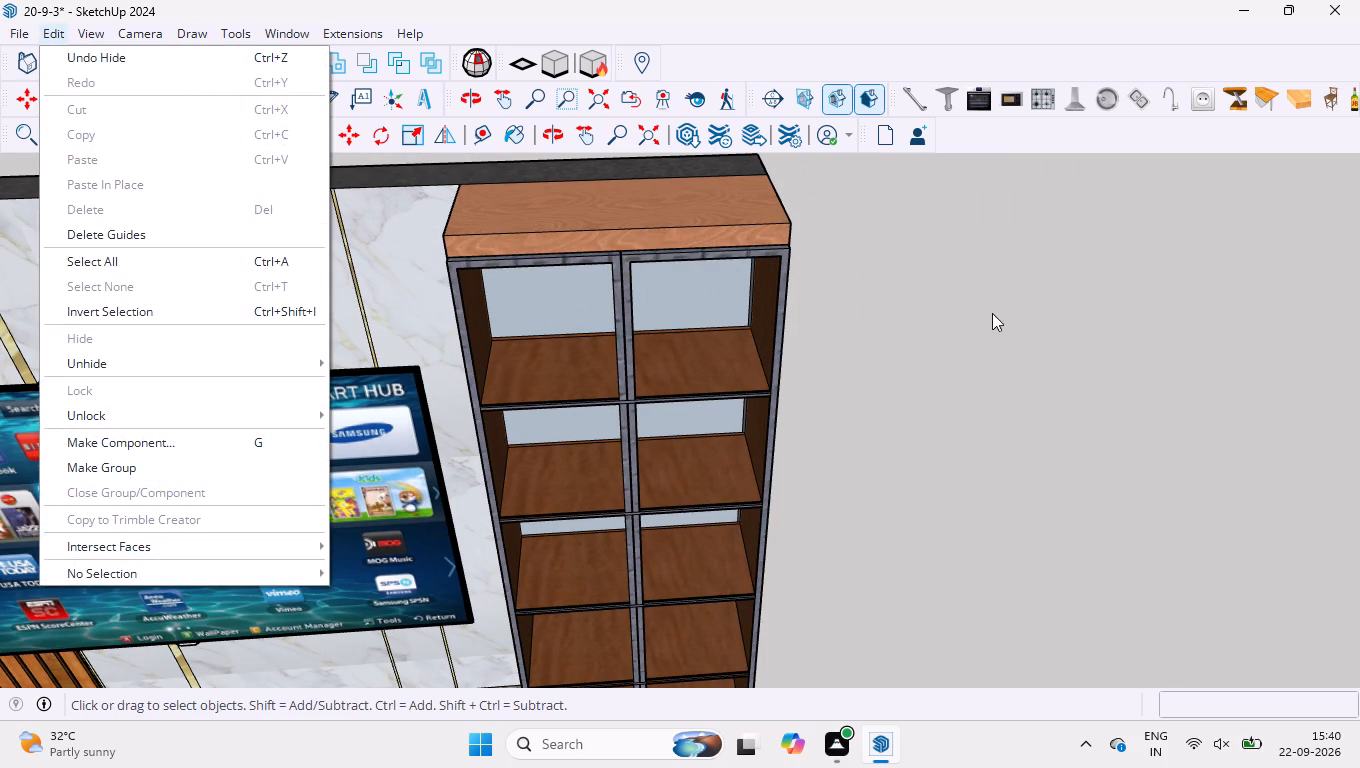
left_click(992, 313)
left_click(96, 63)
scroll(684, 473, "down", 4)
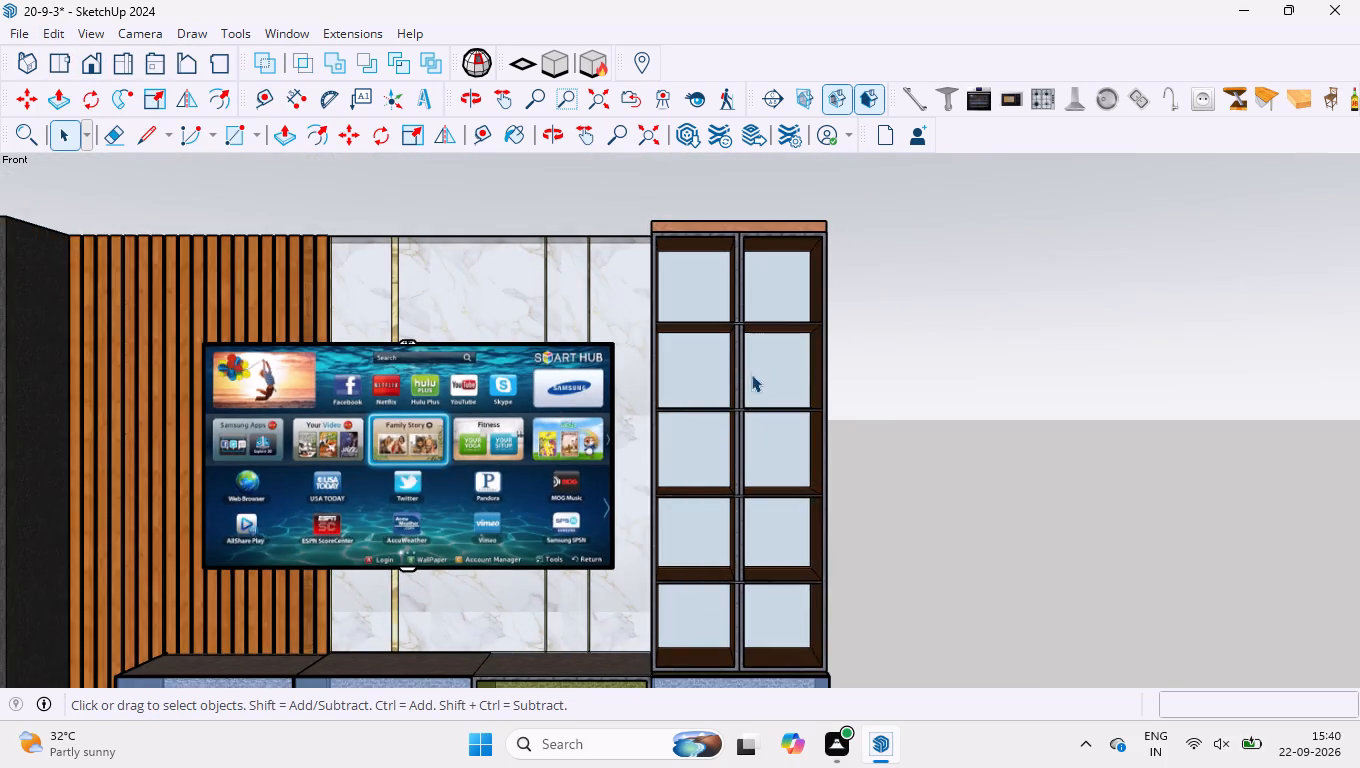
scroll(753, 316, "up", 8)
Import the downloaded photo frame model and place it in the empty space beside the tall cabinet.
left_click(48, 31)
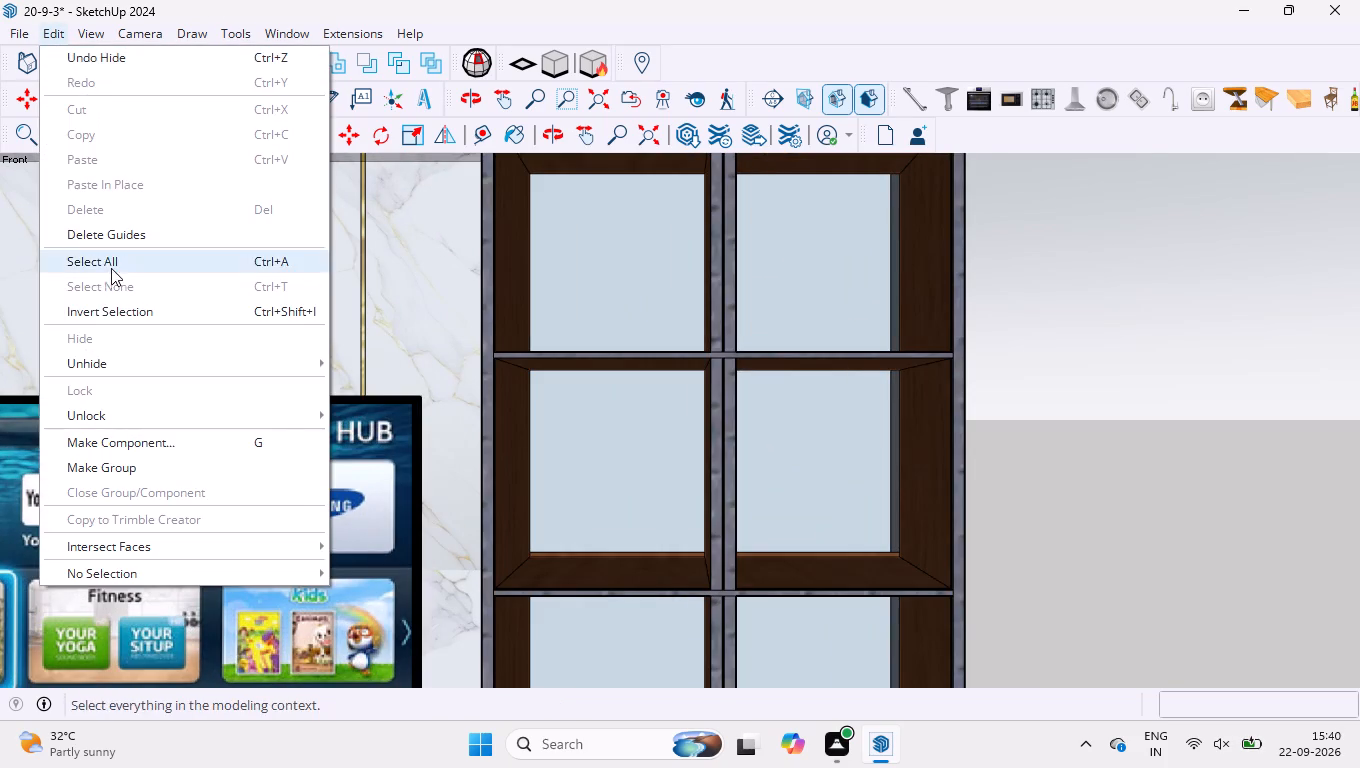
left_click(16, 24)
left_click(18, 34)
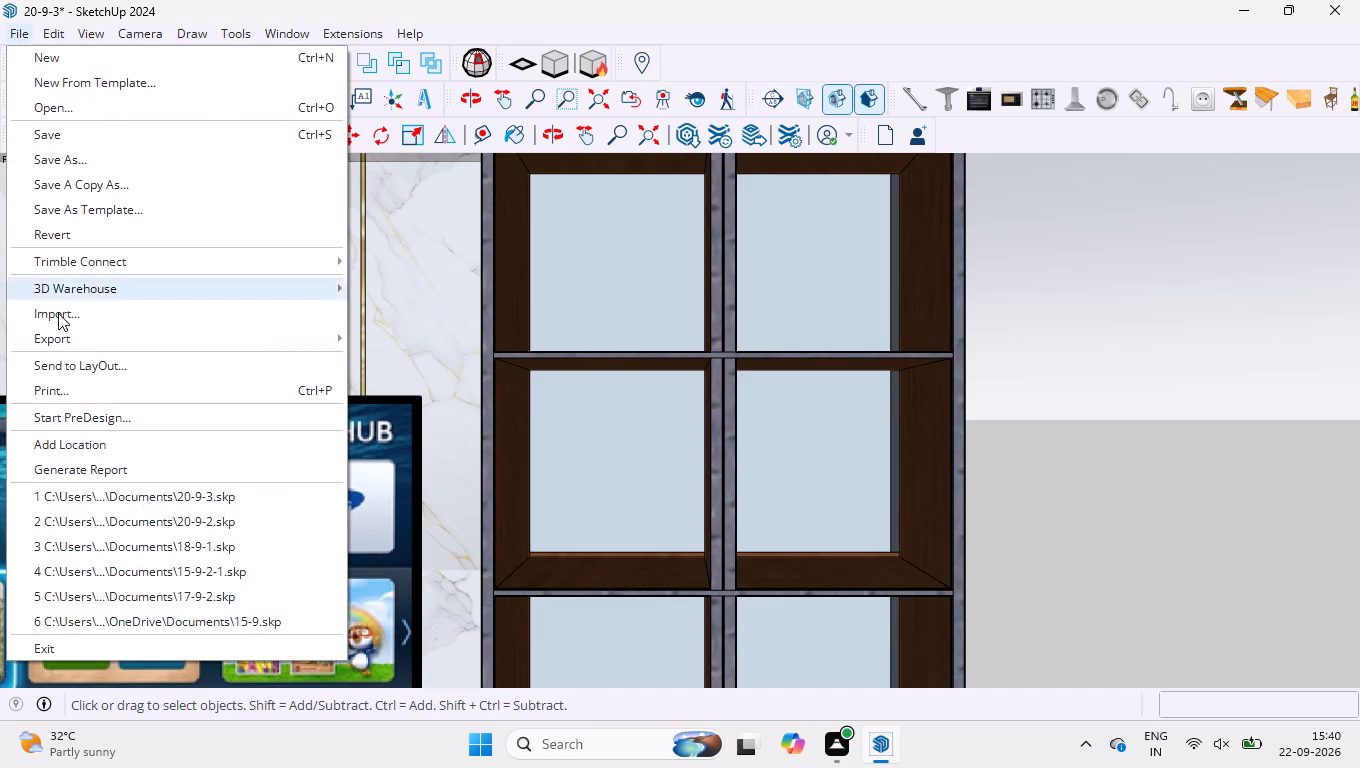
left_click(70, 316)
scroll(271, 344, "down", 2)
scroll(264, 324, "up", 8)
left_click(243, 212)
left_click(526, 467)
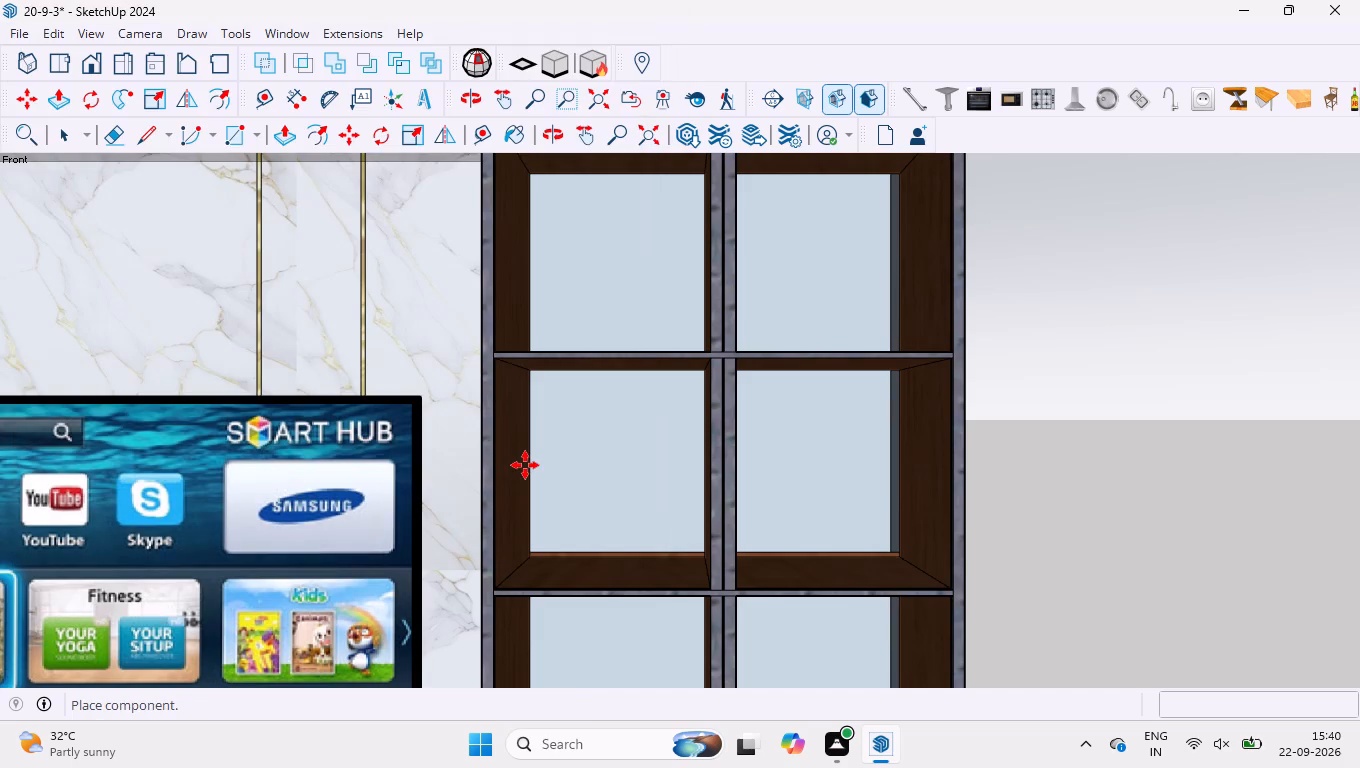
scroll(531, 468, "down", 3)
scroll(554, 342, "down", 5)
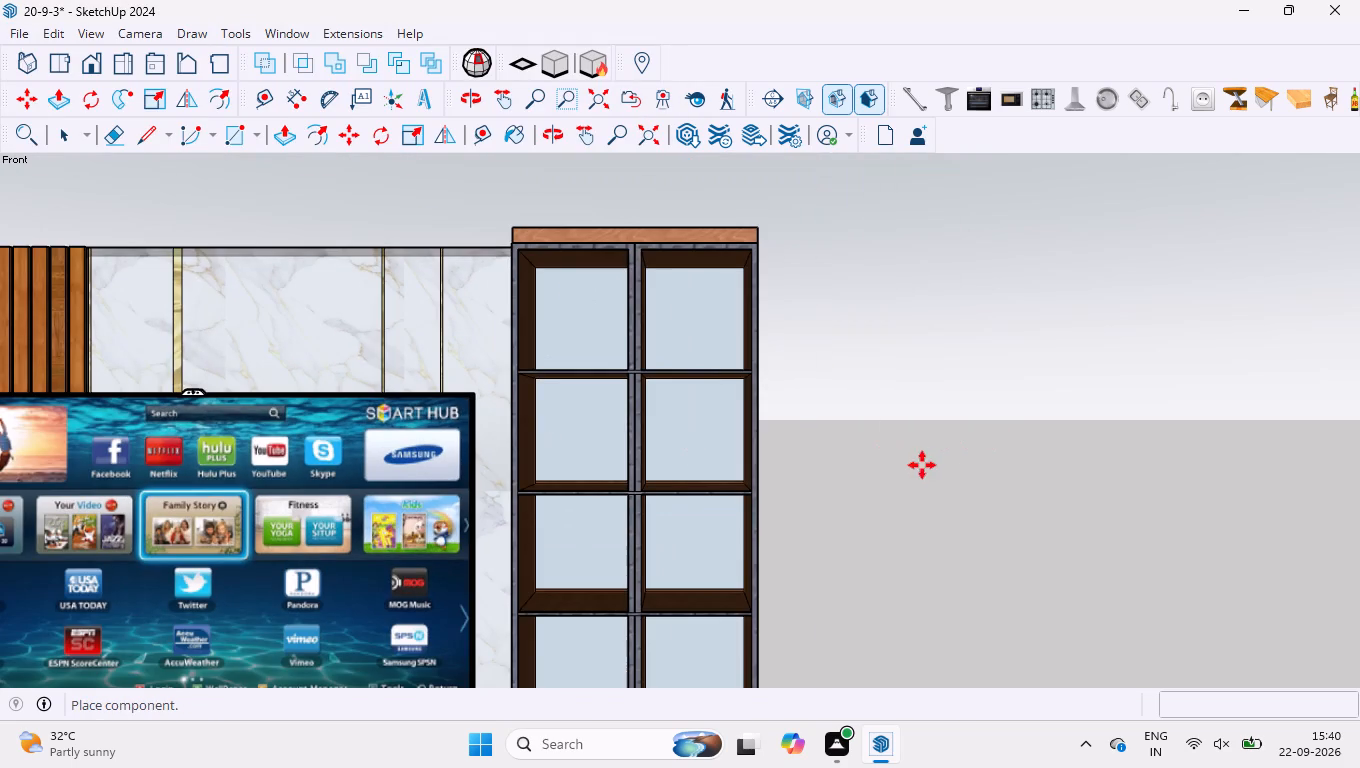
left_click(920, 485)
Move the photo frame by its lower corner nearest the TV onto the floor of the tall cabinet's top compartment nearest the TV.
scroll(893, 444, "down", 13)
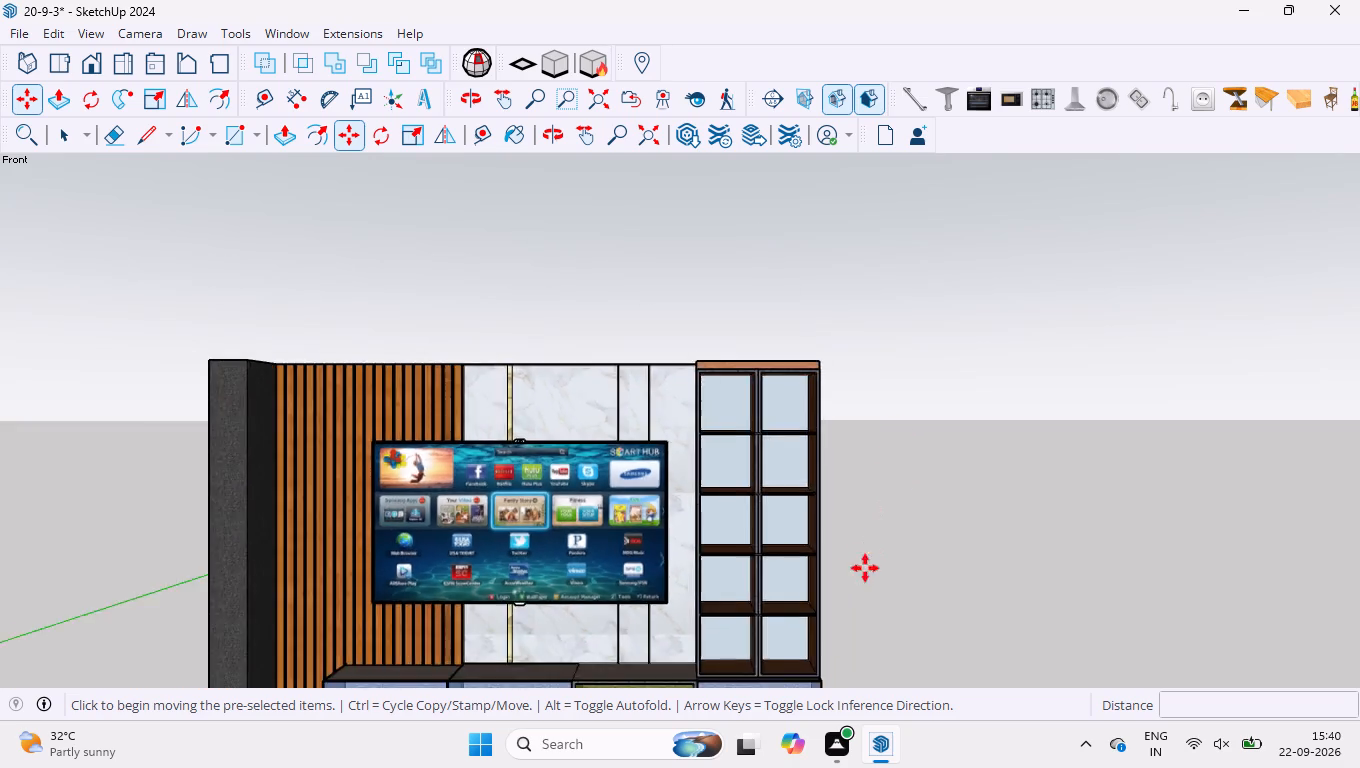
scroll(865, 568, "down", 12)
scroll(1101, 513, "up", 19)
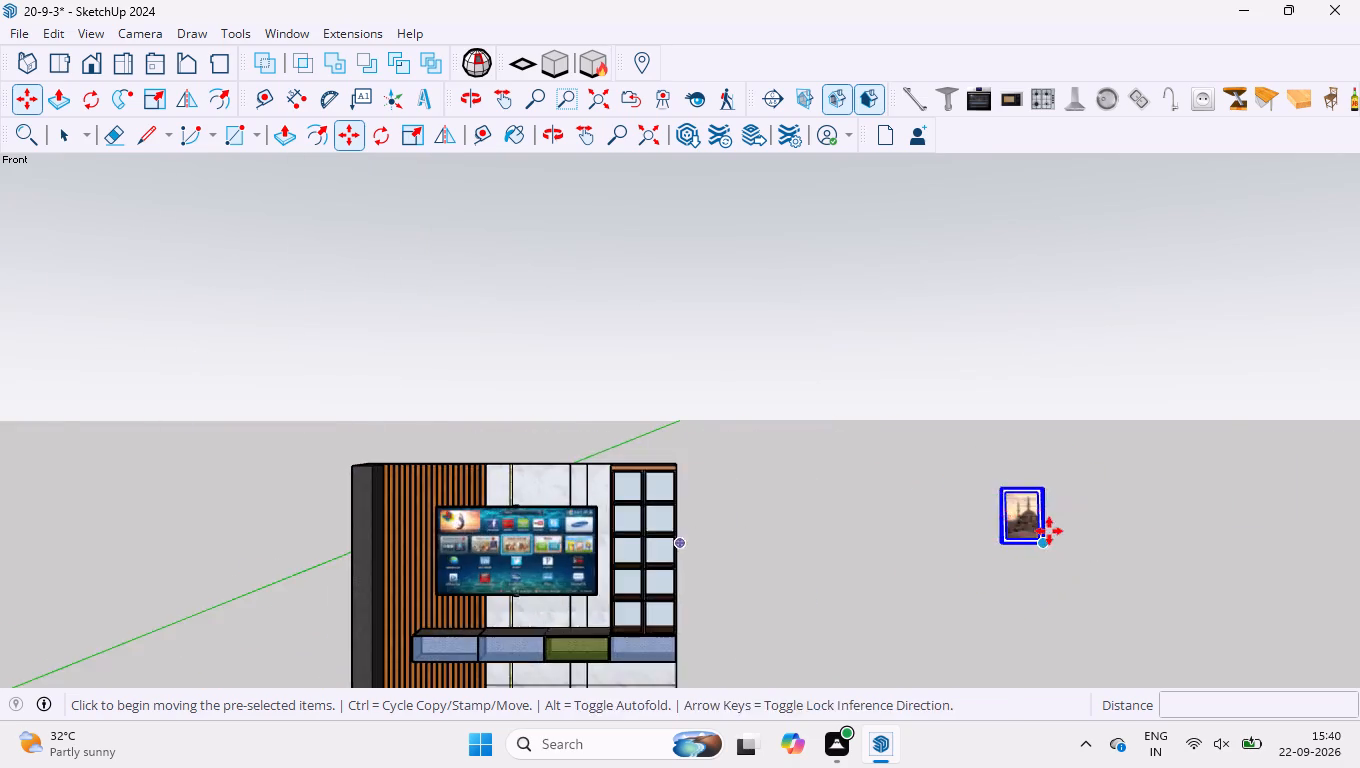
scroll(1049, 531, "up", 13)
scroll(833, 629, "up", 5)
middle_click_drag(906, 559, 1011, 597)
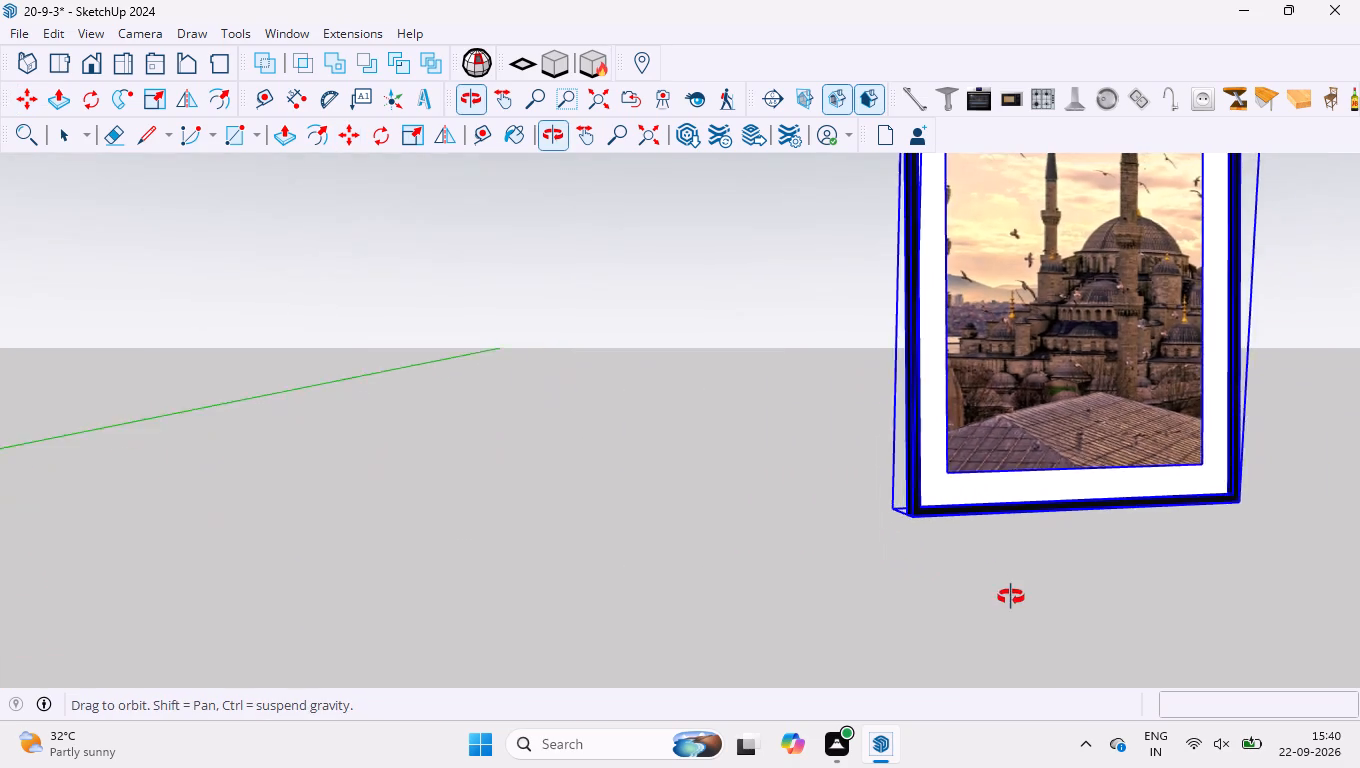
middle_click_drag(1011, 597, 1040, 597)
scroll(853, 506, "up", 9)
scroll(930, 470, "down", 4)
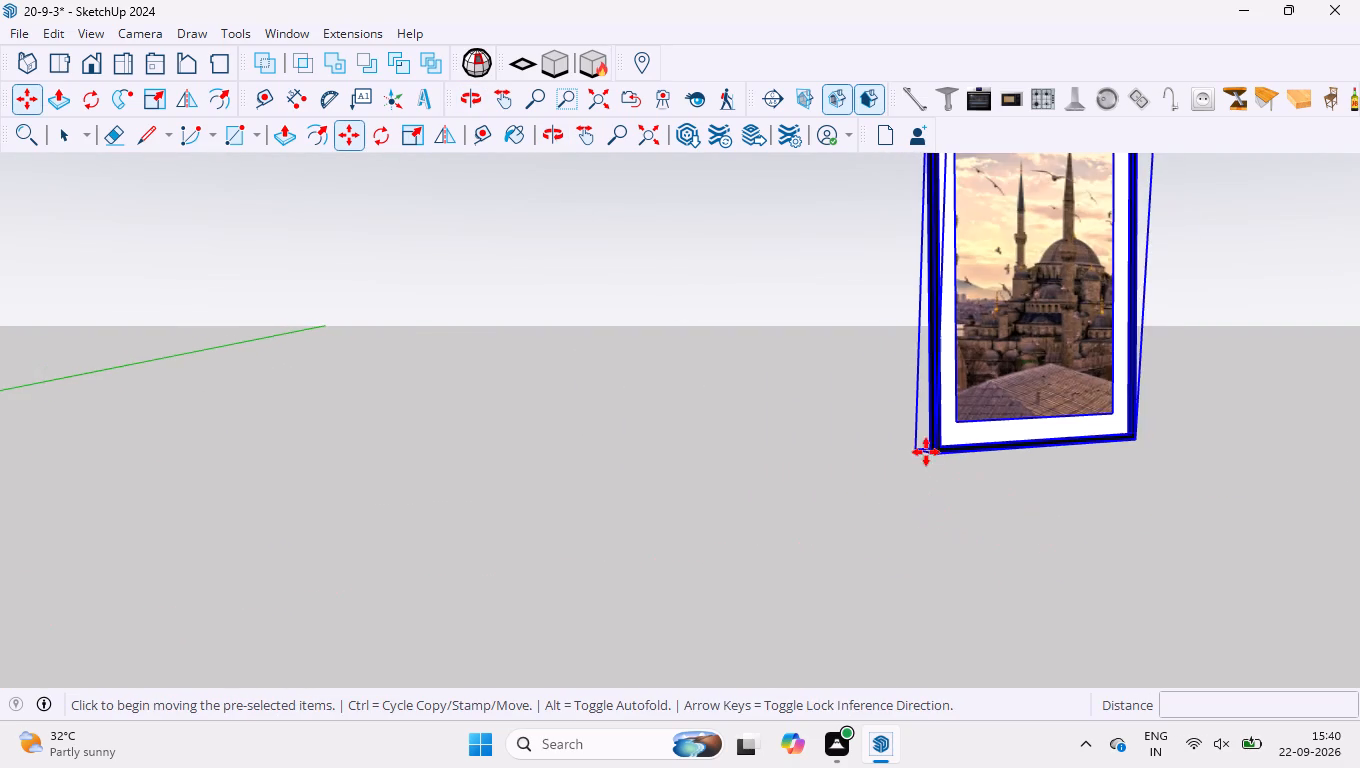
scroll(926, 452, "up", 9)
left_click(933, 457)
scroll(1005, 481, "down", 4)
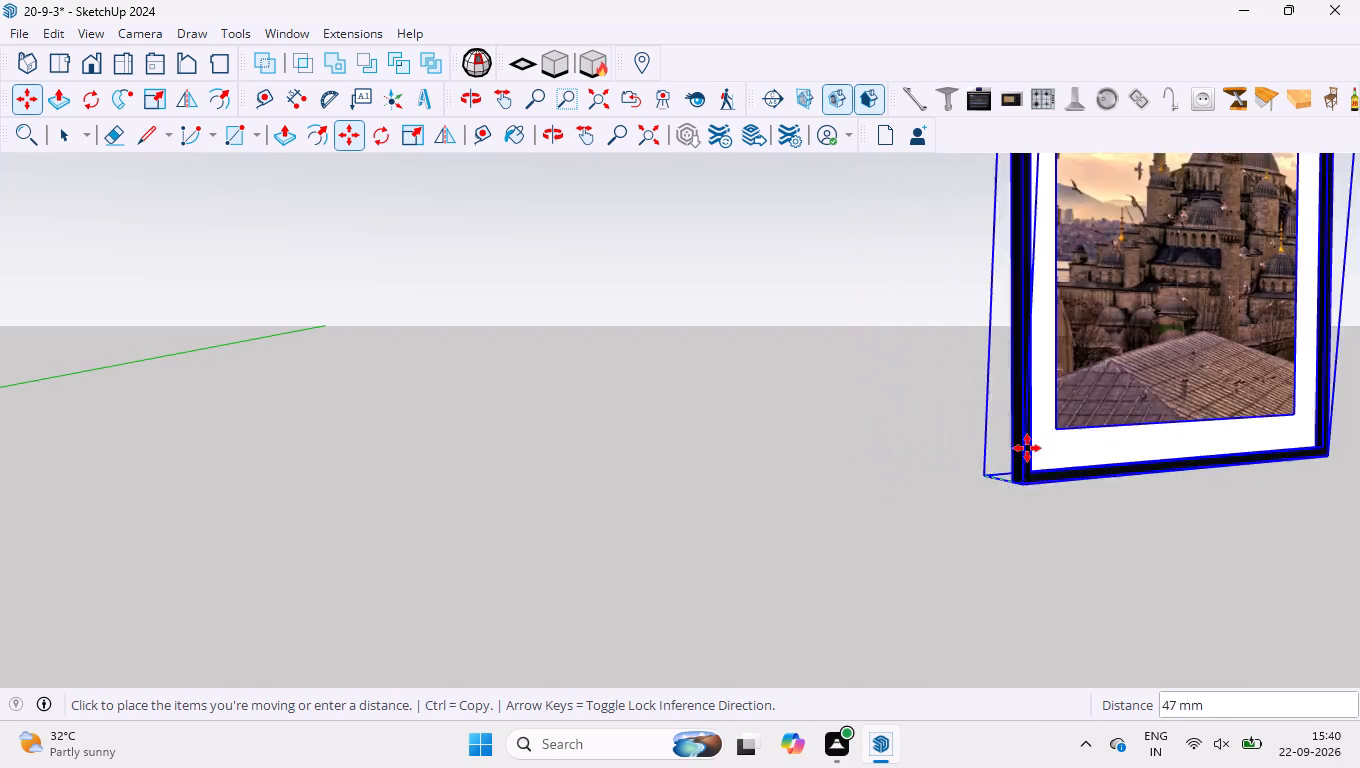
scroll(1027, 448, "down", 20)
scroll(1027, 448, "down", 2)
scroll(460, 428, "up", 7)
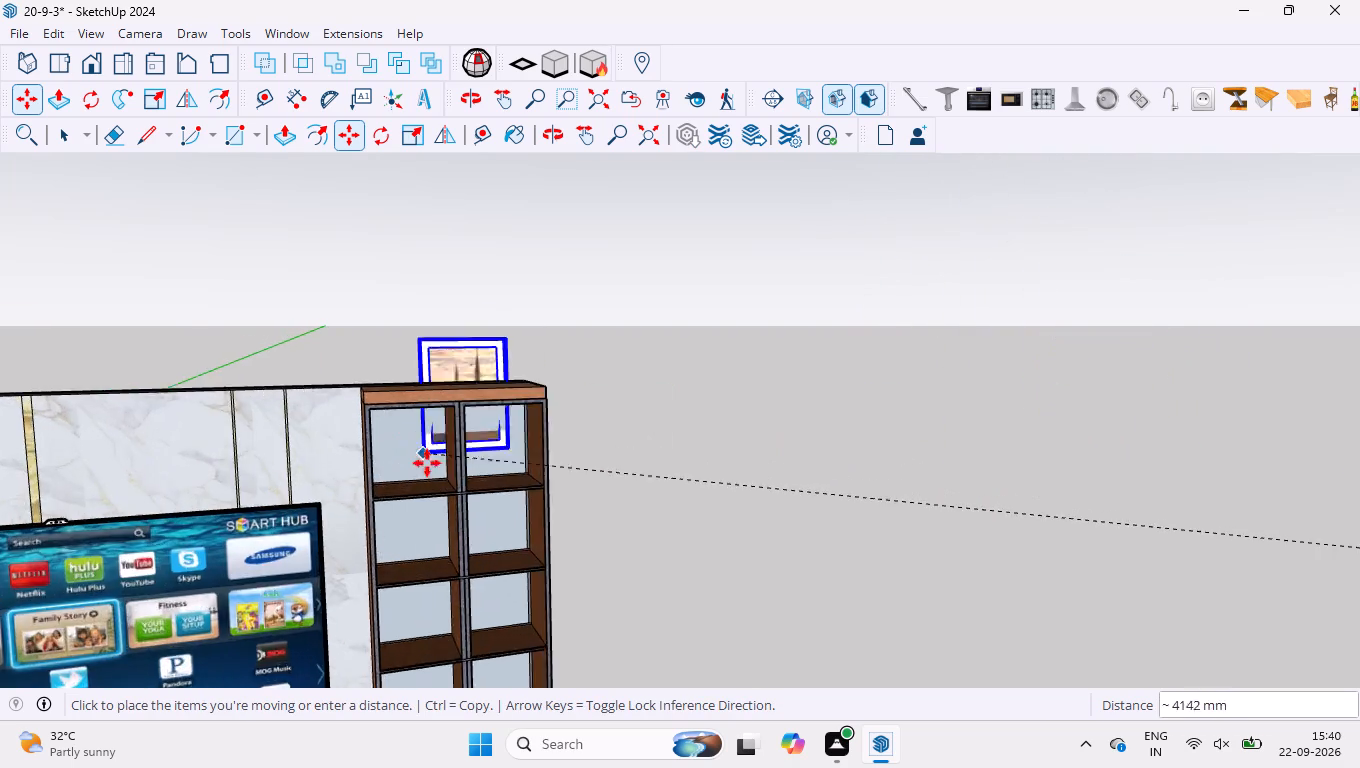
scroll(427, 463, "up", 14)
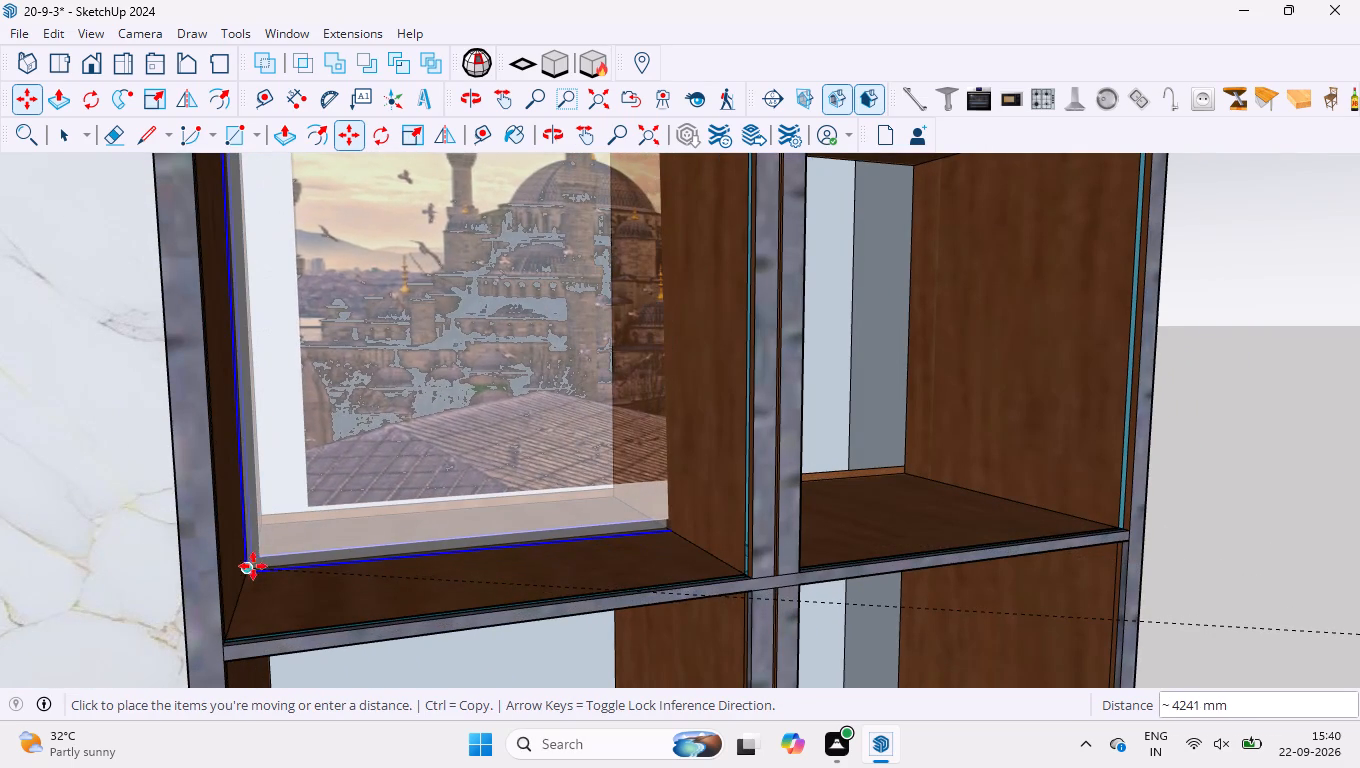
left_click(249, 570)
Scale the photo frame's width from its side to about 0.84 so it fits between the compartment's side walls.
scroll(373, 577, "down", 5)
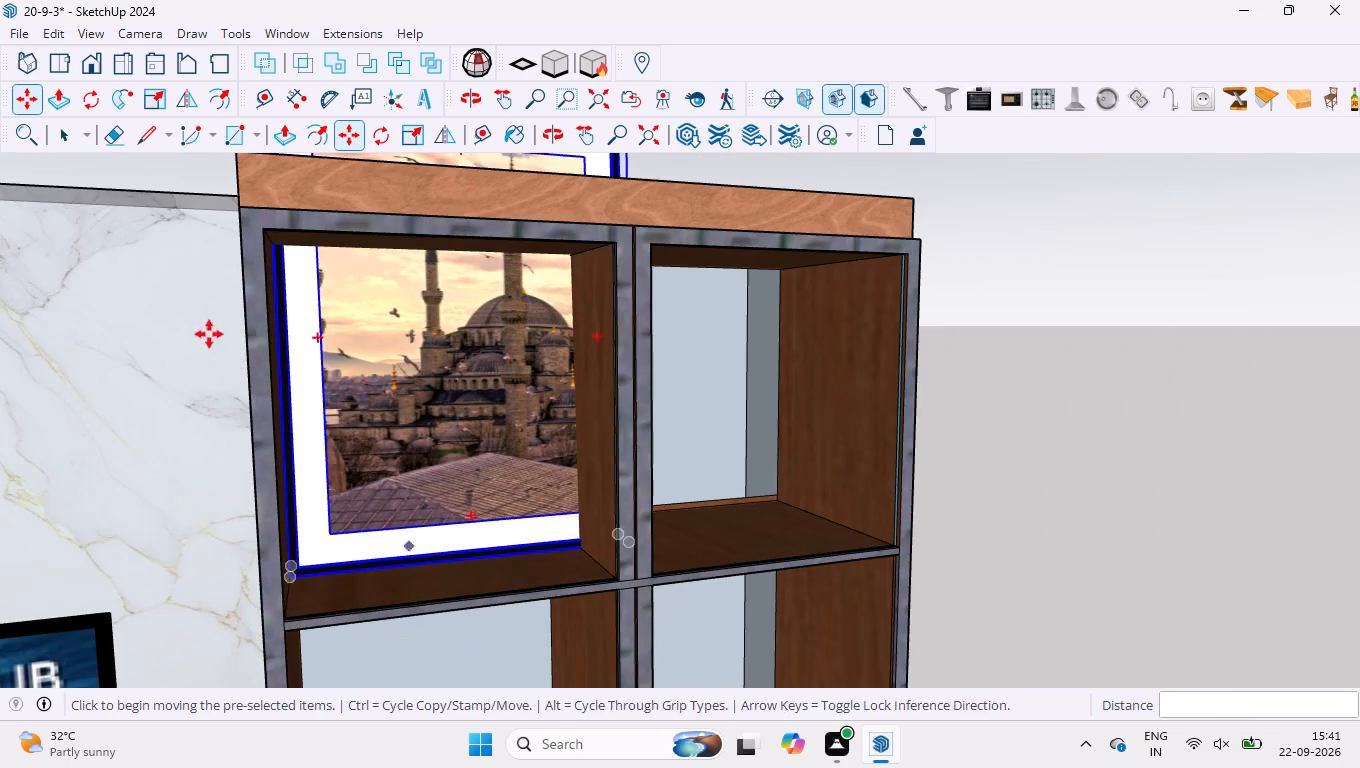
left_click(414, 129)
scroll(435, 392, "down", 4)
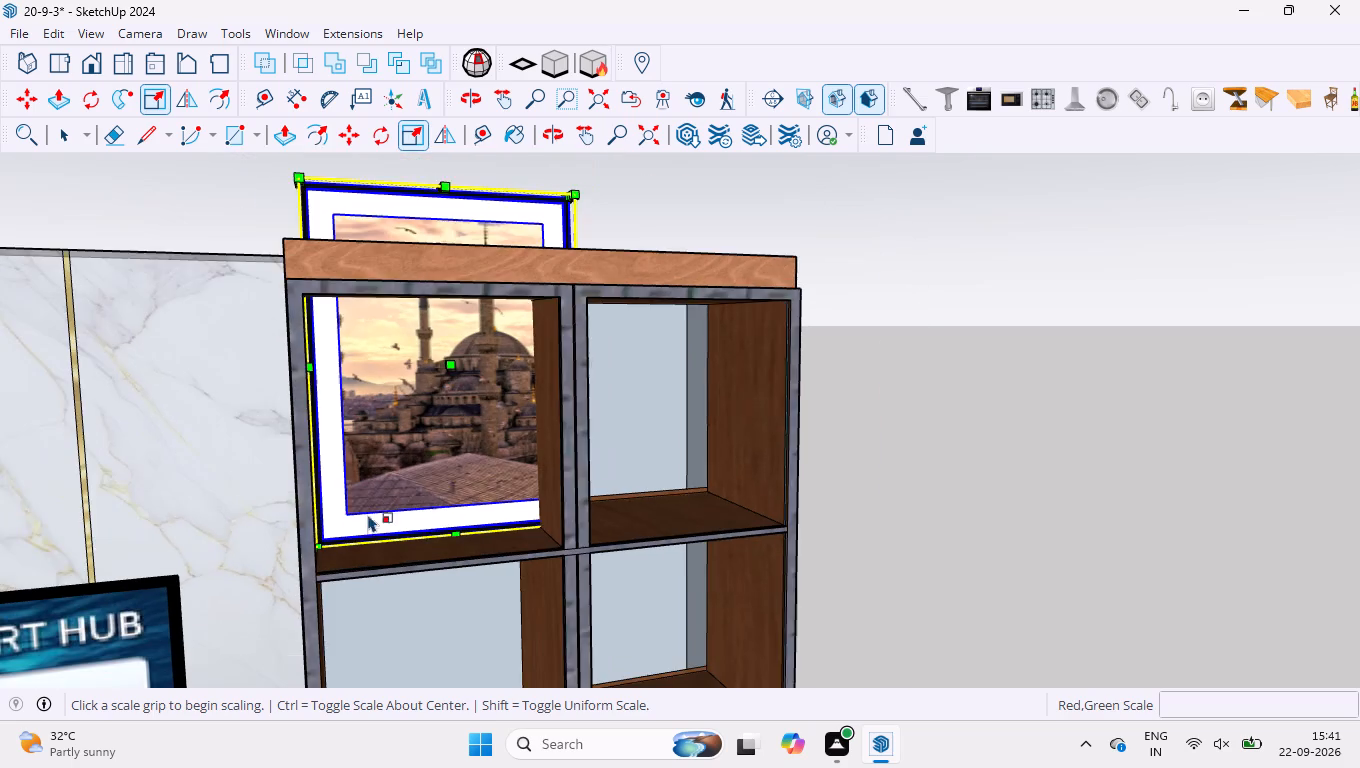
middle_click_drag(536, 475, 284, 471)
scroll(420, 418, "up", 6)
middle_click_drag(528, 409, 532, 409)
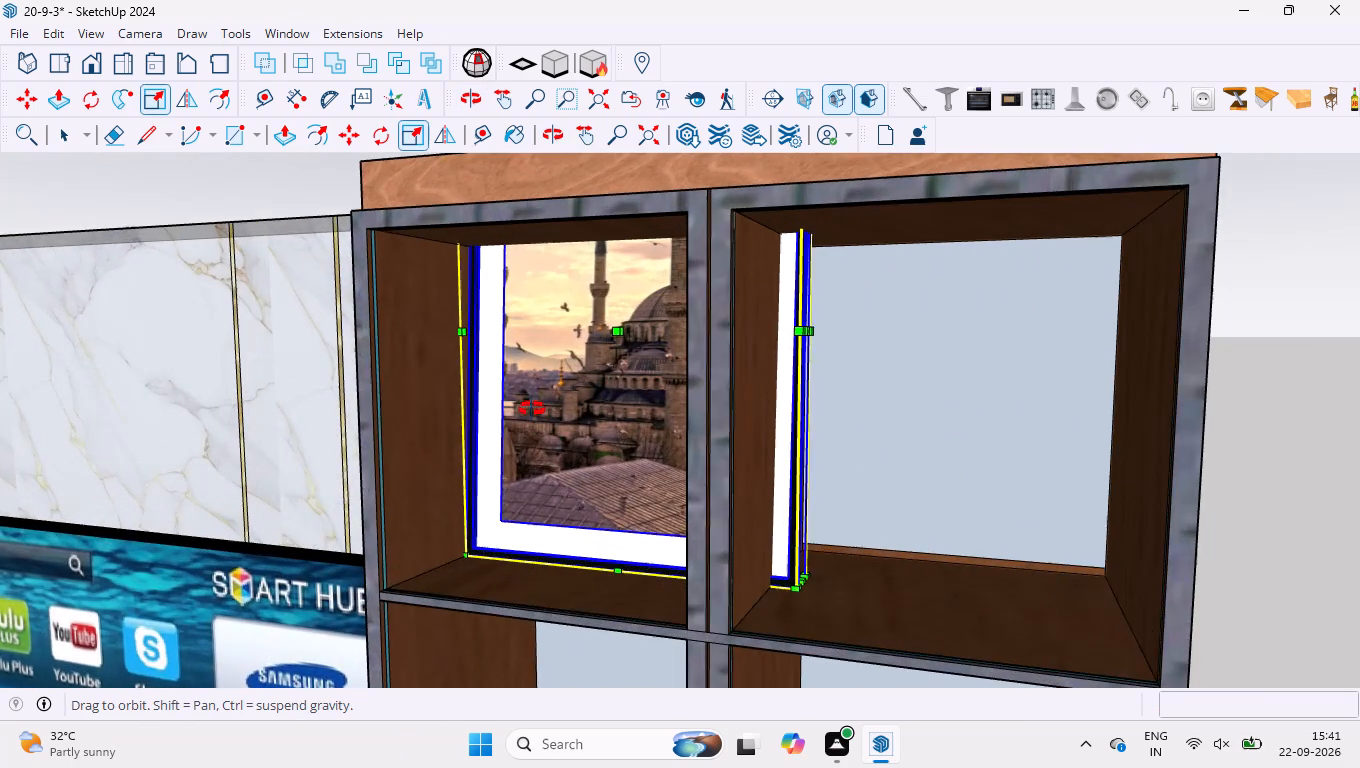
middle_click_drag(532, 409, 678, 447)
scroll(822, 323, "up", 2)
middle_click_drag(799, 332, 769, 351)
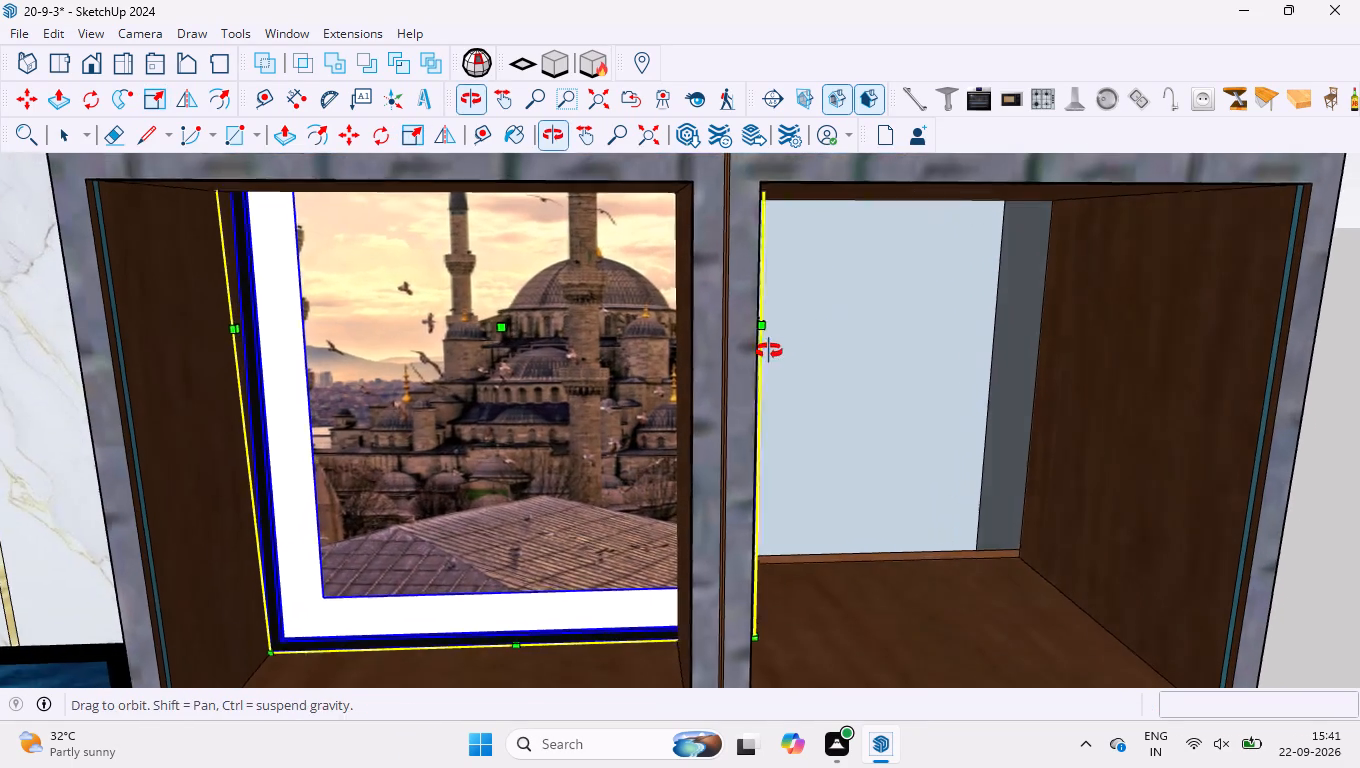
middle_click_drag(769, 351, 768, 351)
left_click(770, 323)
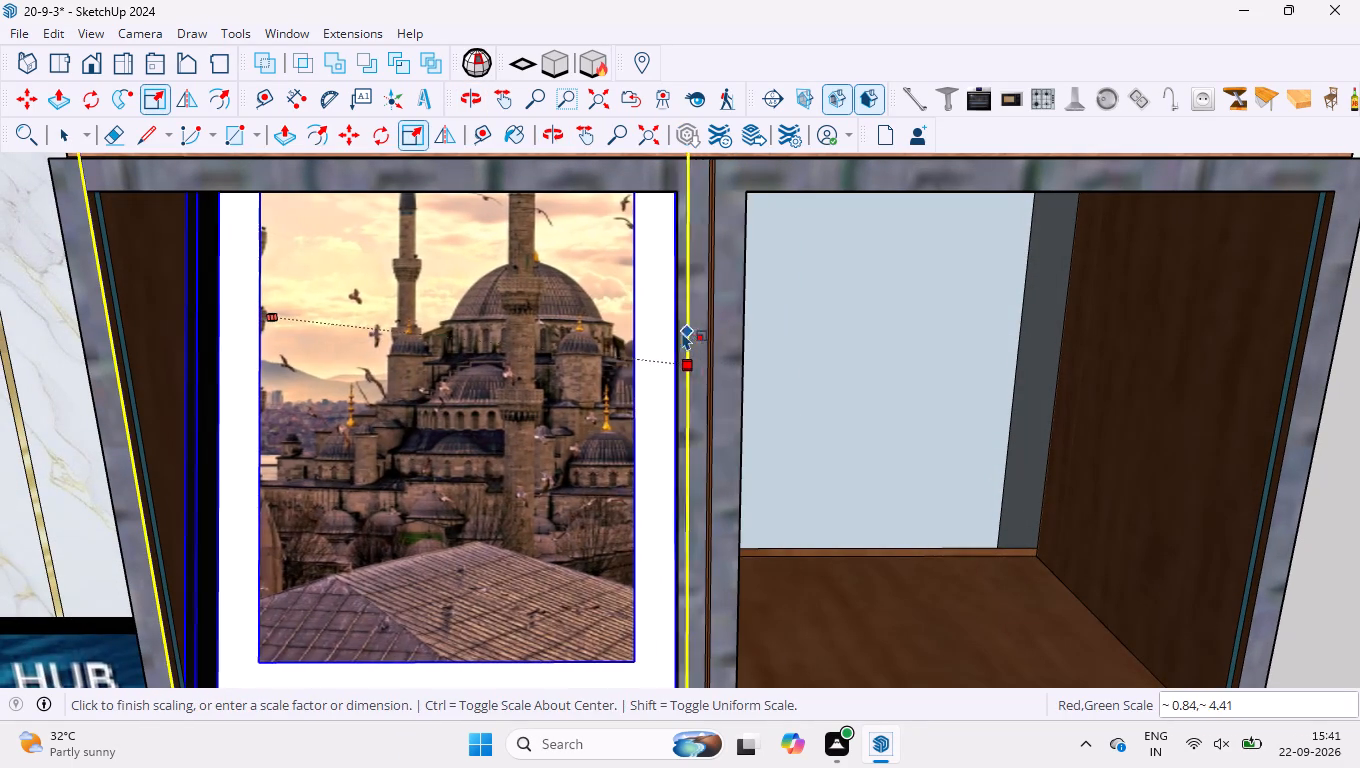
scroll(670, 318, "up", 4)
middle_click_drag(621, 337, 683, 342)
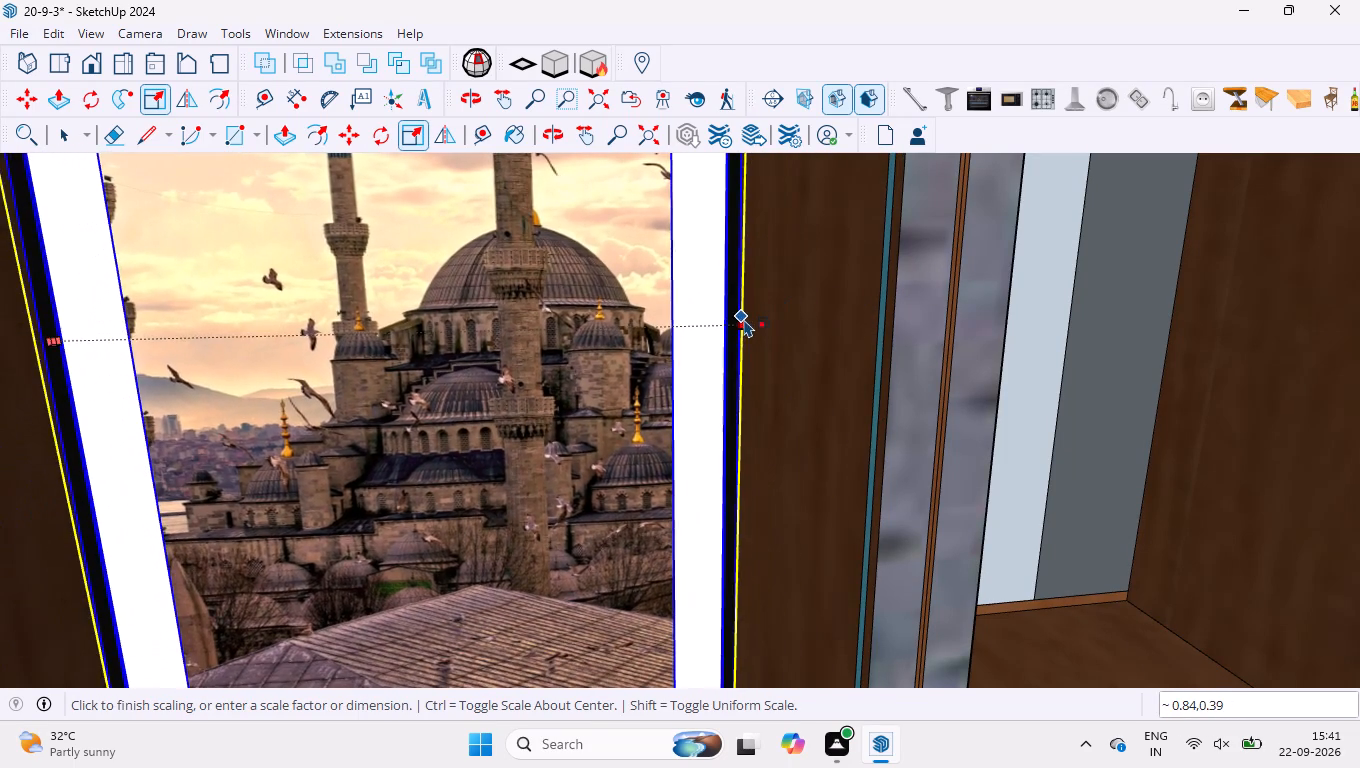
scroll(742, 334, "down", 4)
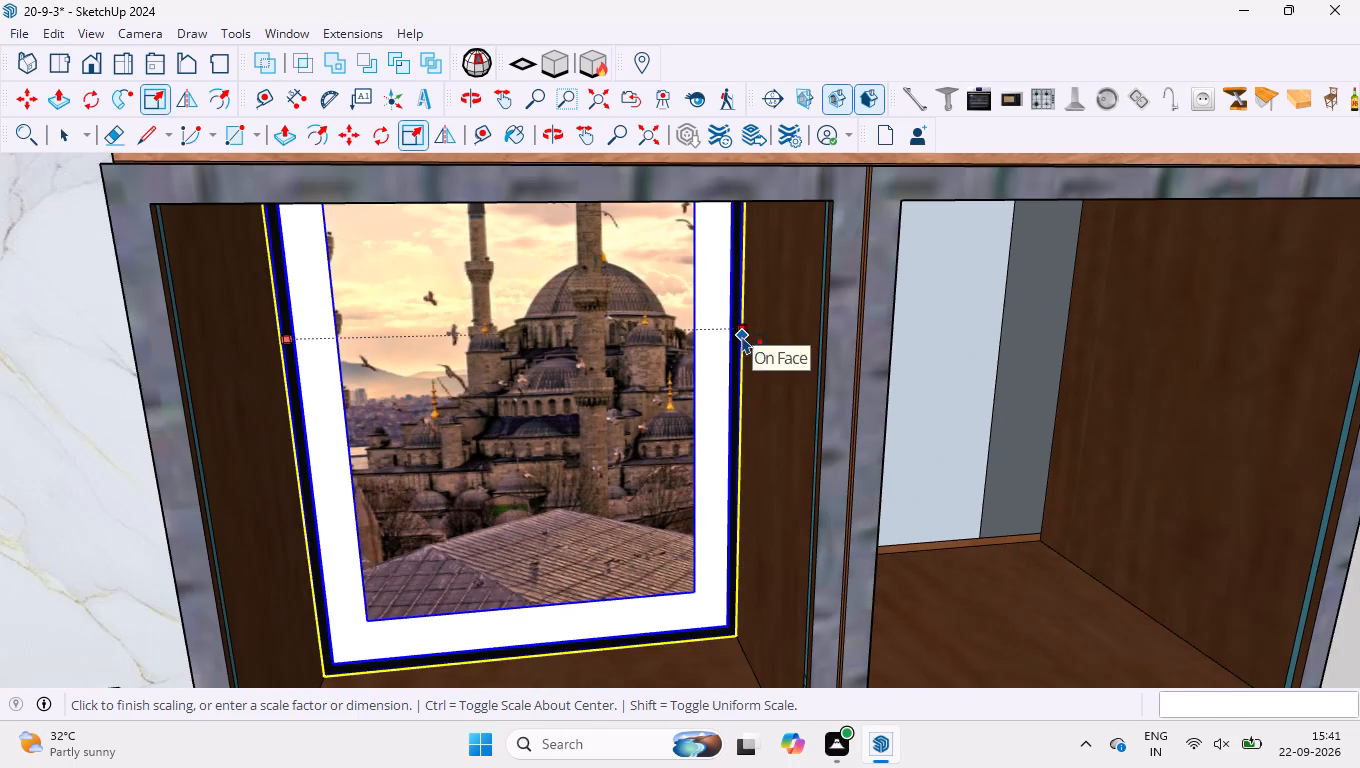
left_click(747, 344)
Scale the photo frame from its top edge to the compartment's upper front edge, with green and blue factors of about 6.40 and 0.69.
scroll(753, 409, "down", 5)
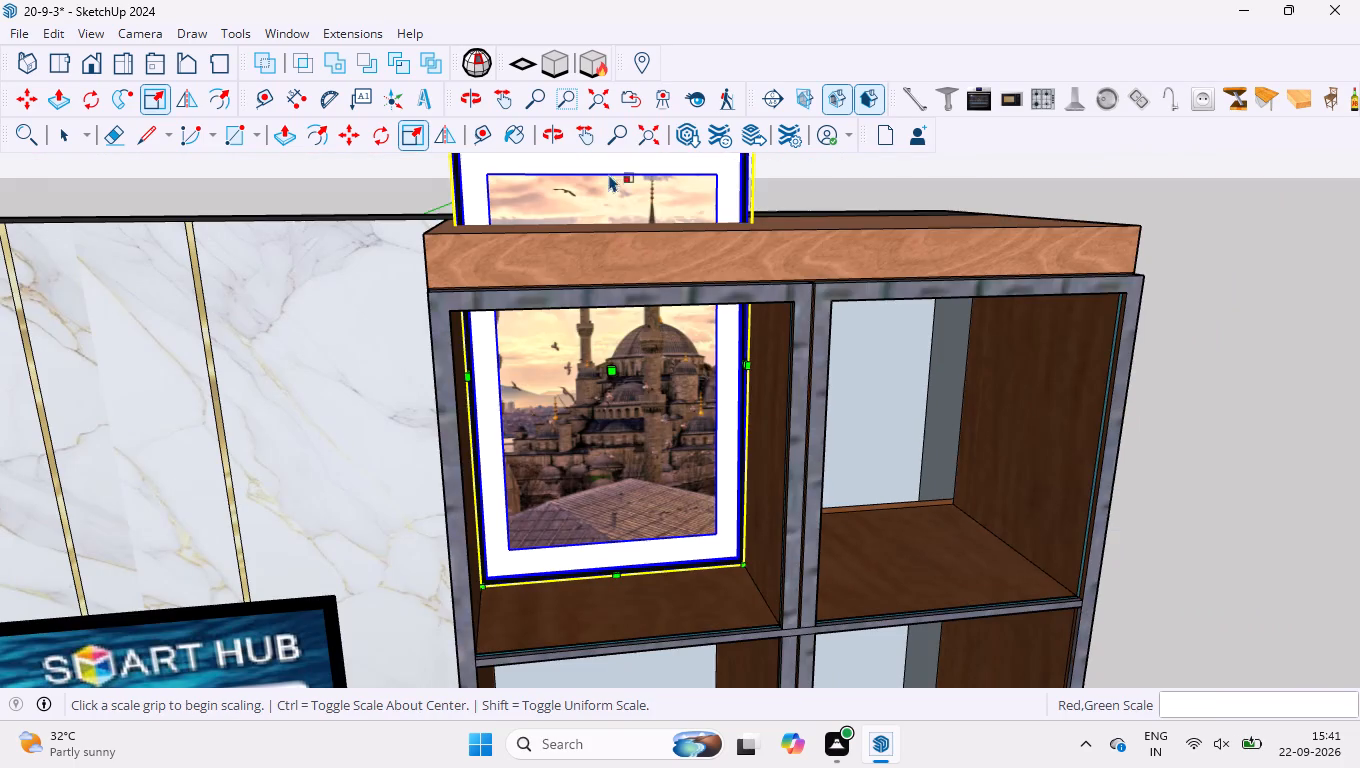
scroll(645, 280, "down", 3)
scroll(609, 159, "up", 3)
left_click(617, 168)
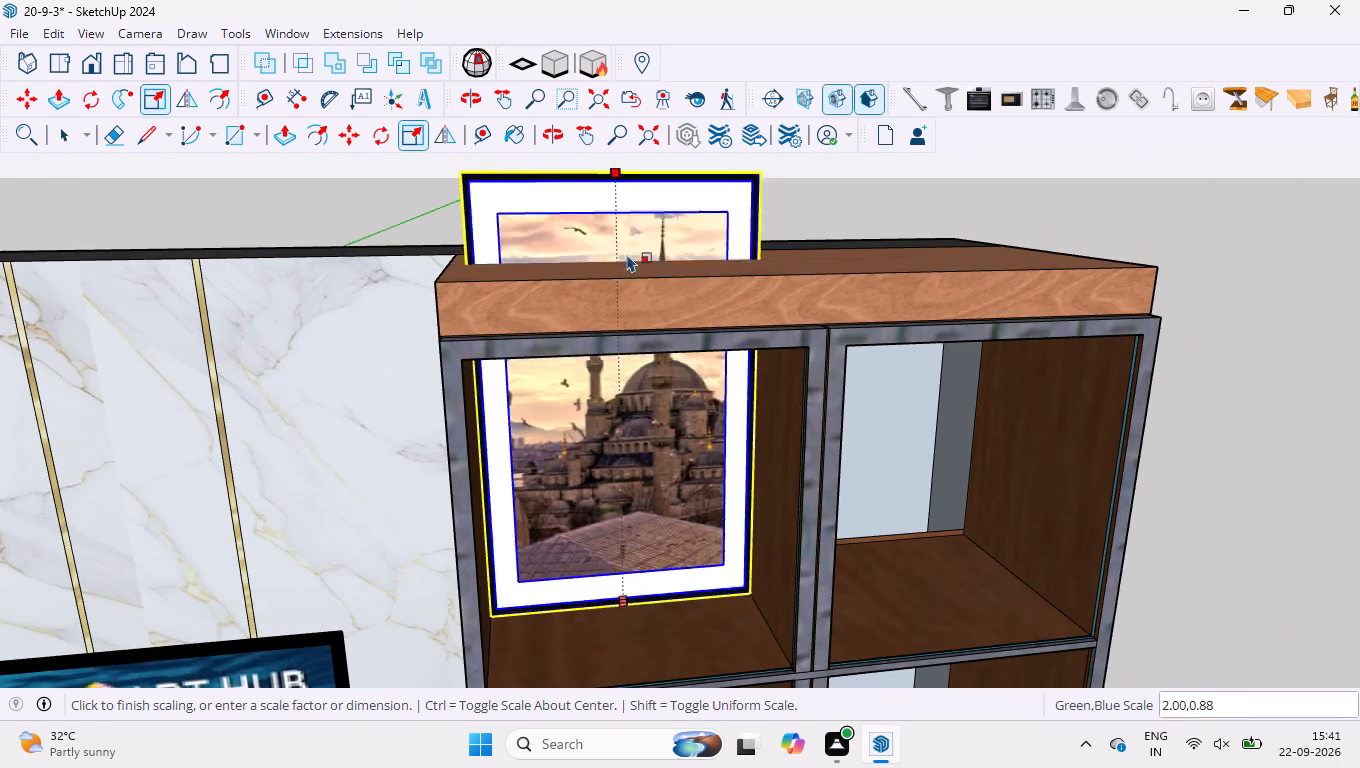
left_click(634, 355)
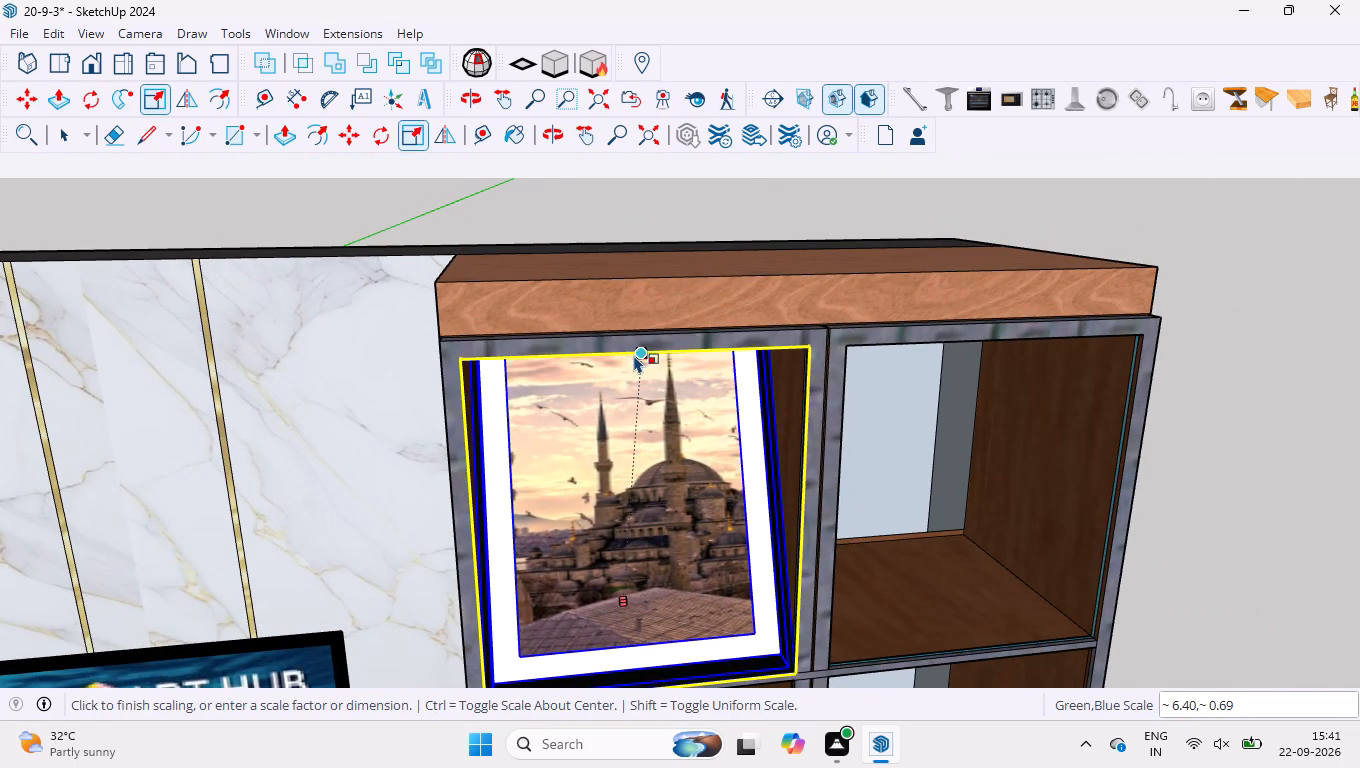
scroll(644, 339, "down", 9)
scroll(656, 477, "up", 7)
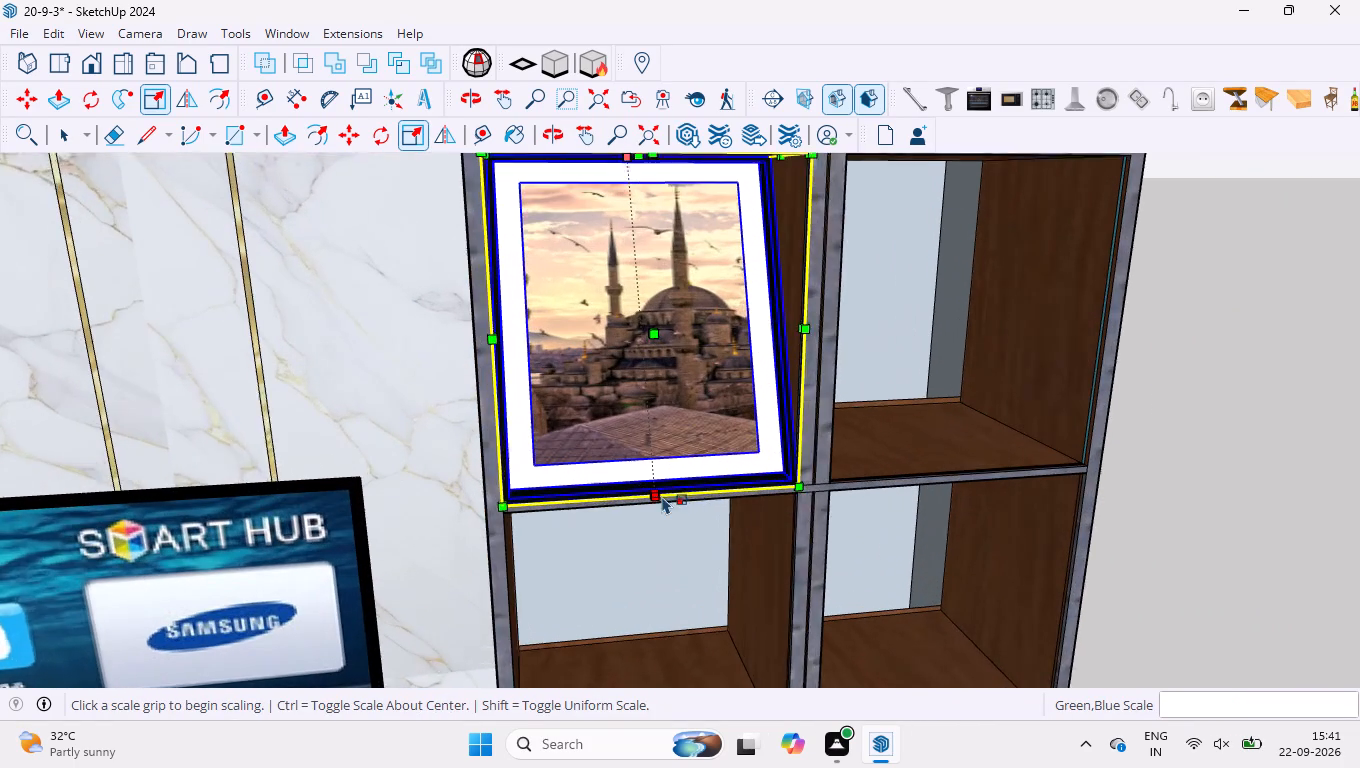
Scale the photo frame's depth from its lower front edge, with green and blue factors of about 0.28 and 1.00.
scroll(662, 496, "up", 1)
left_click(659, 493)
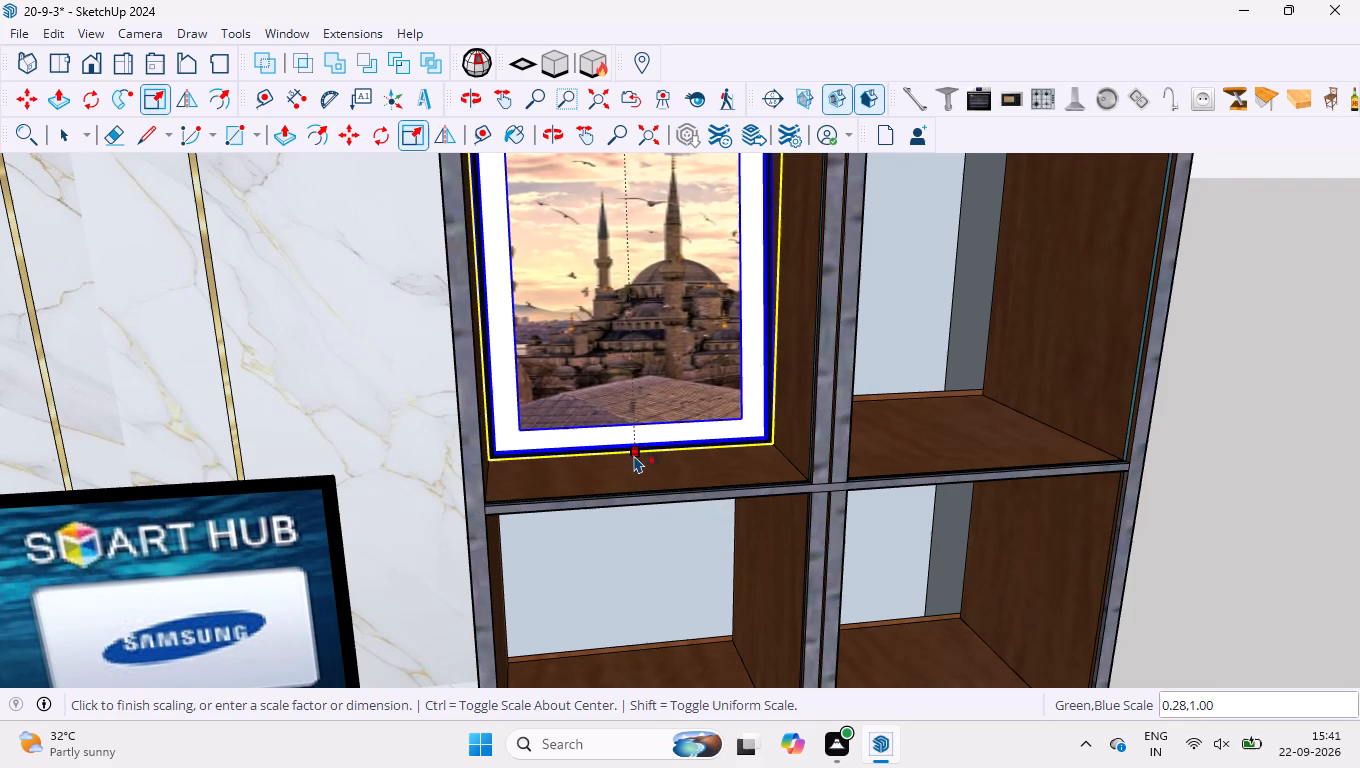
left_click(634, 455)
scroll(655, 498, "down", 5)
key("space")
left_click(1059, 453)
scroll(665, 381, "down", 4)
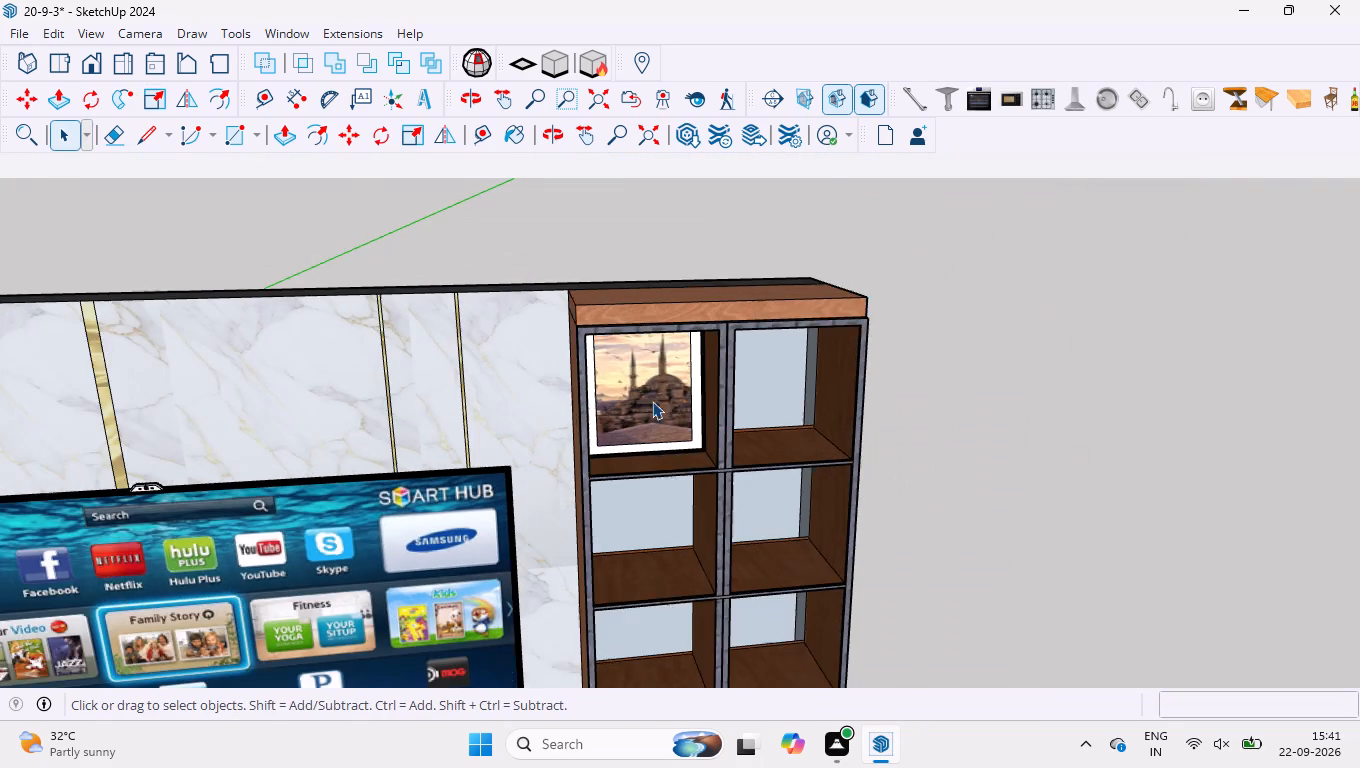
middle_click_drag(617, 436, 598, 366)
scroll(652, 382, "up", 2)
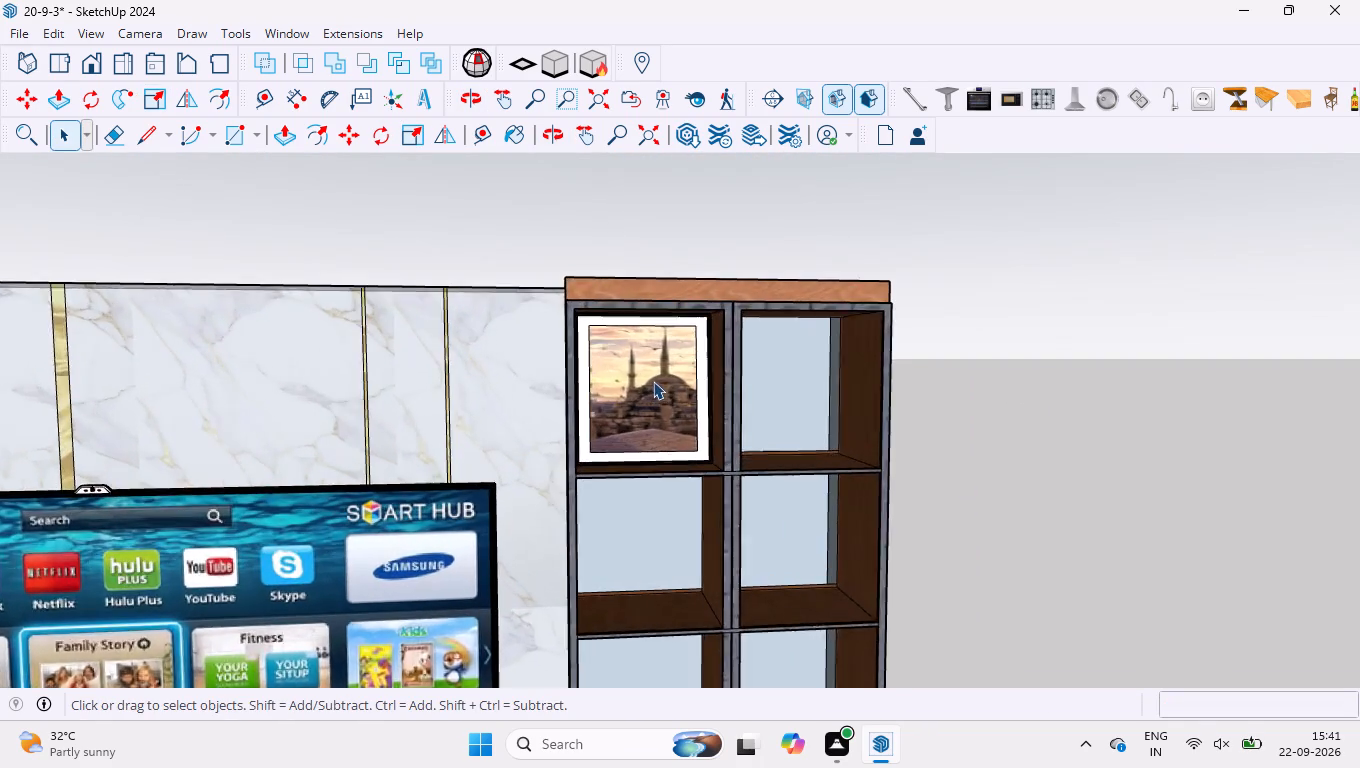
scroll(653, 381, "up", 4)
scroll(620, 344, "down", 4)
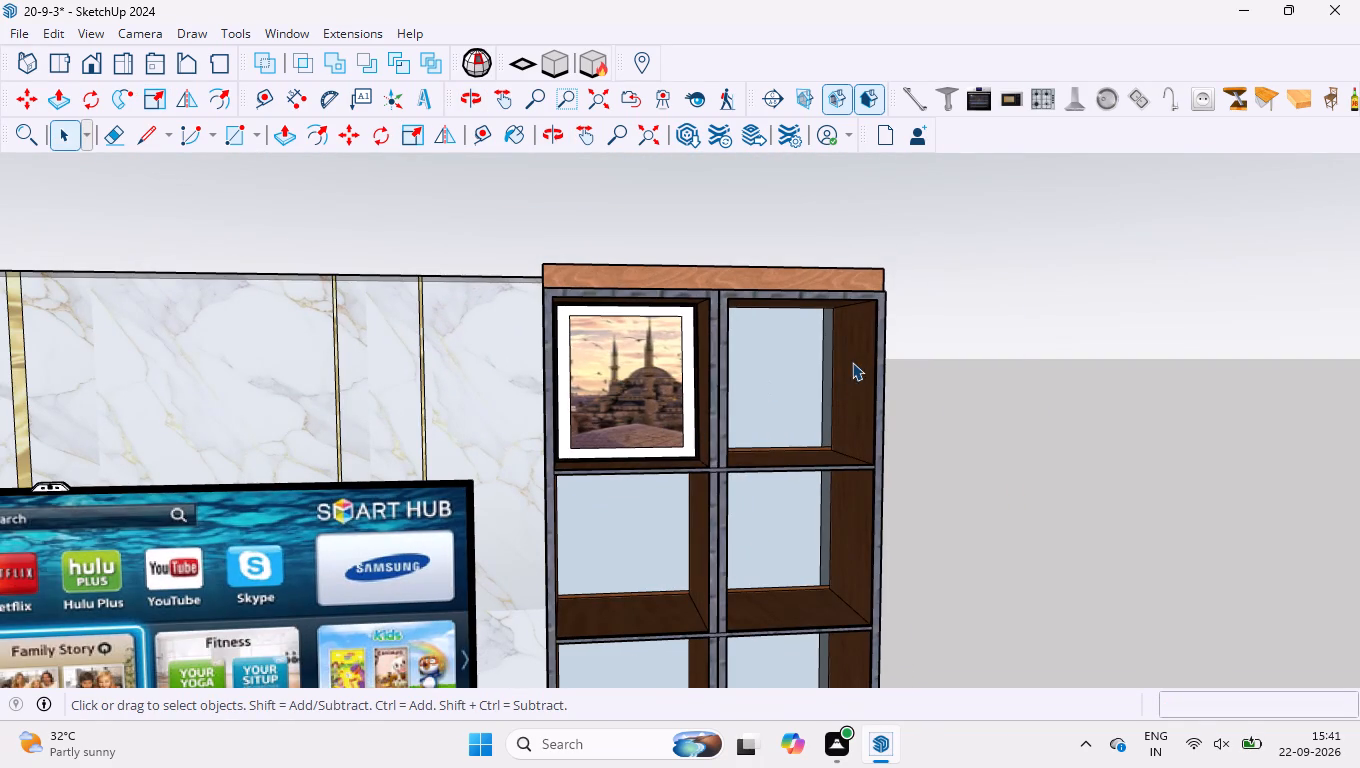
middle_click_drag(826, 382, 746, 405)
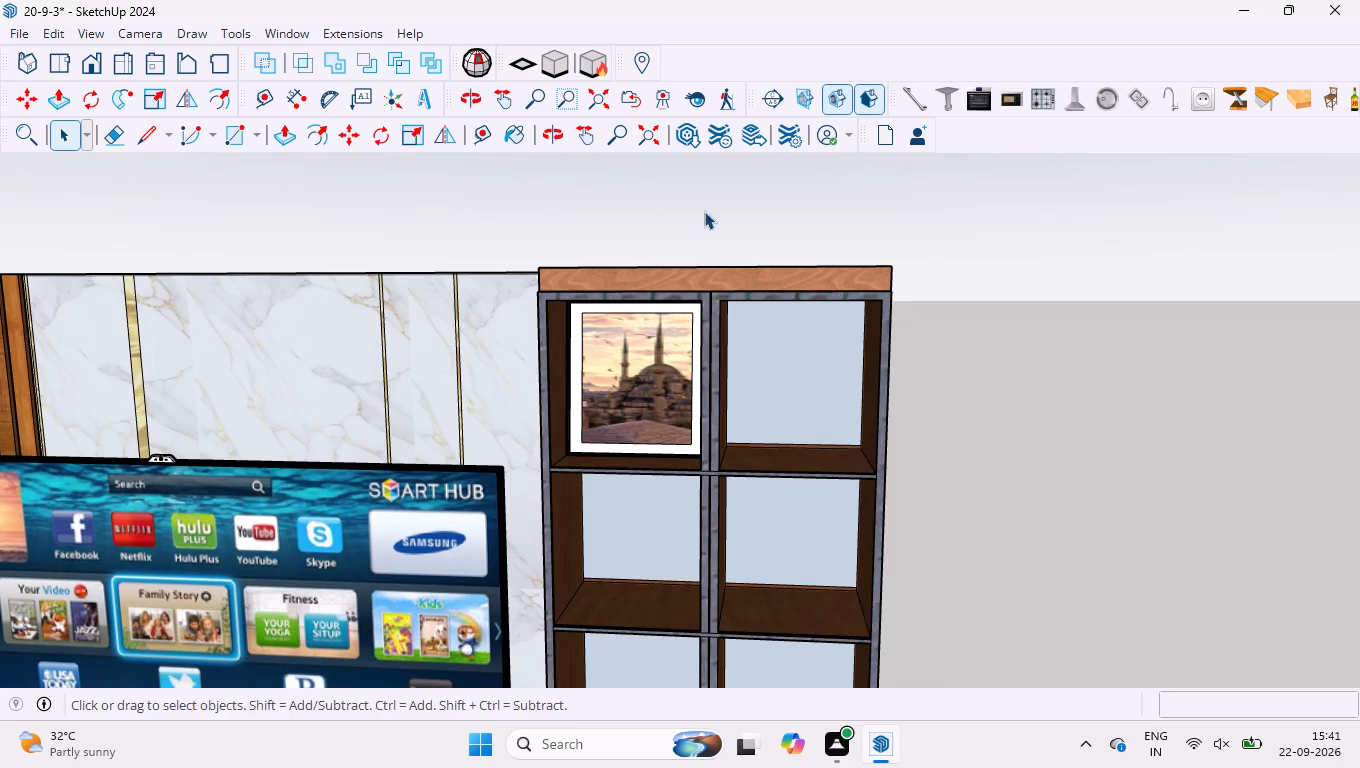
Search 3D Warehouse for "flower vase".
left_click(678, 133)
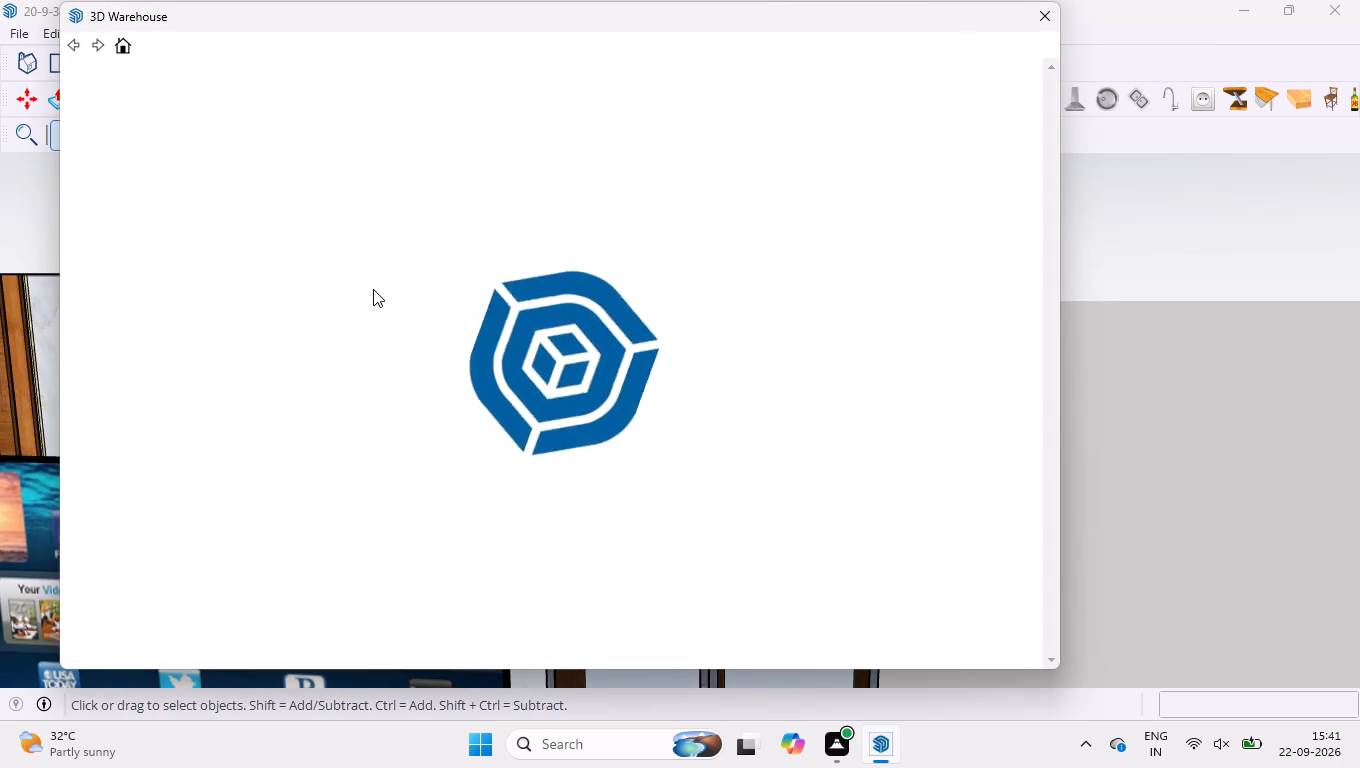
left_click(492, 96)
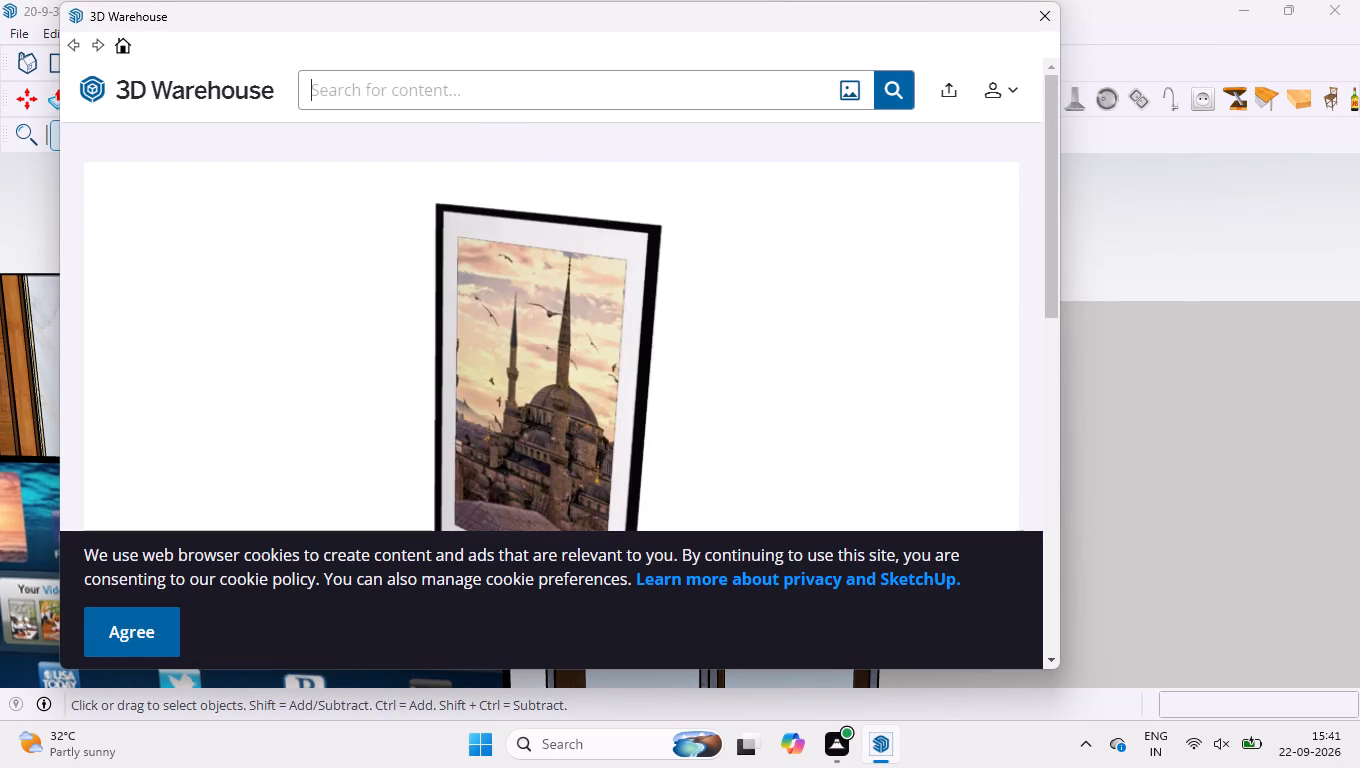
type("flower vase")
key("Return")
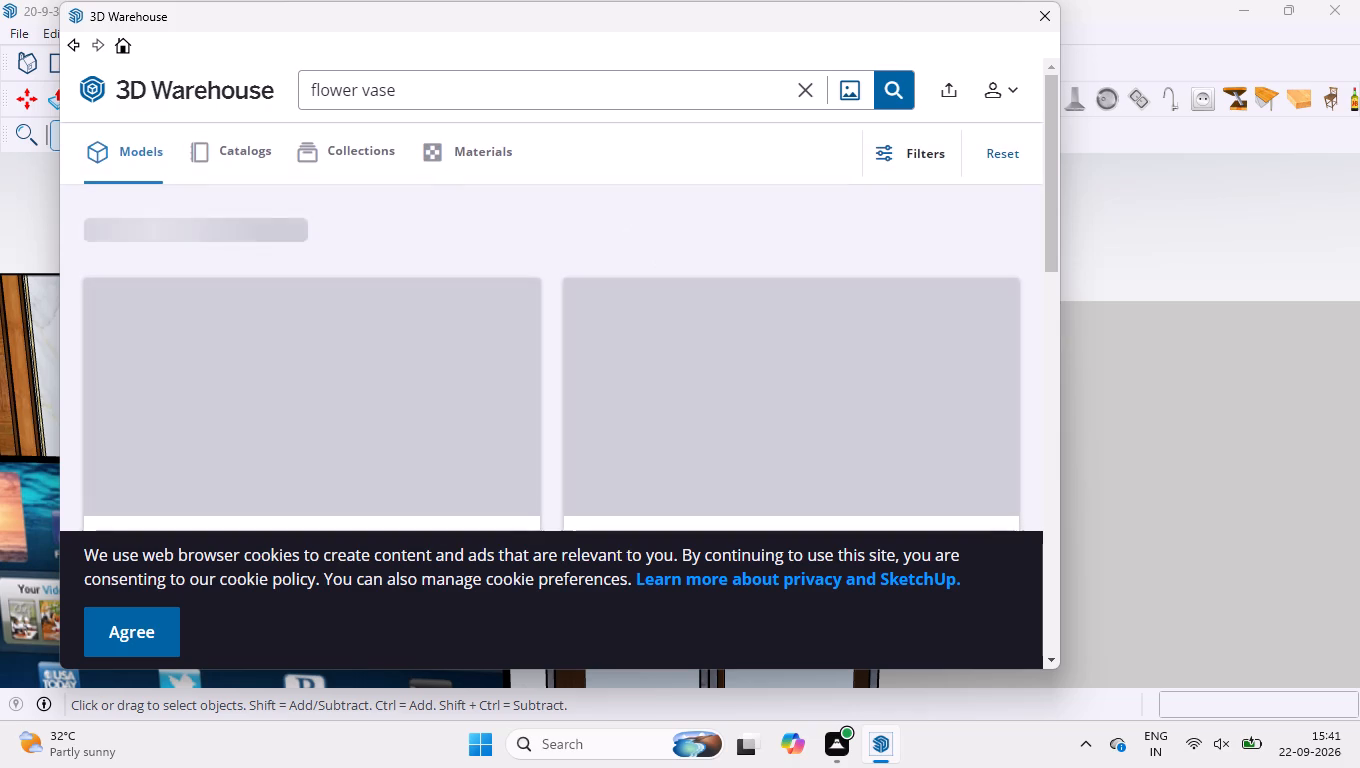
Browse the flower vase models for one that suits the tall cabinet's open compartments.
right_click_drag(445, 74, 440, 54)
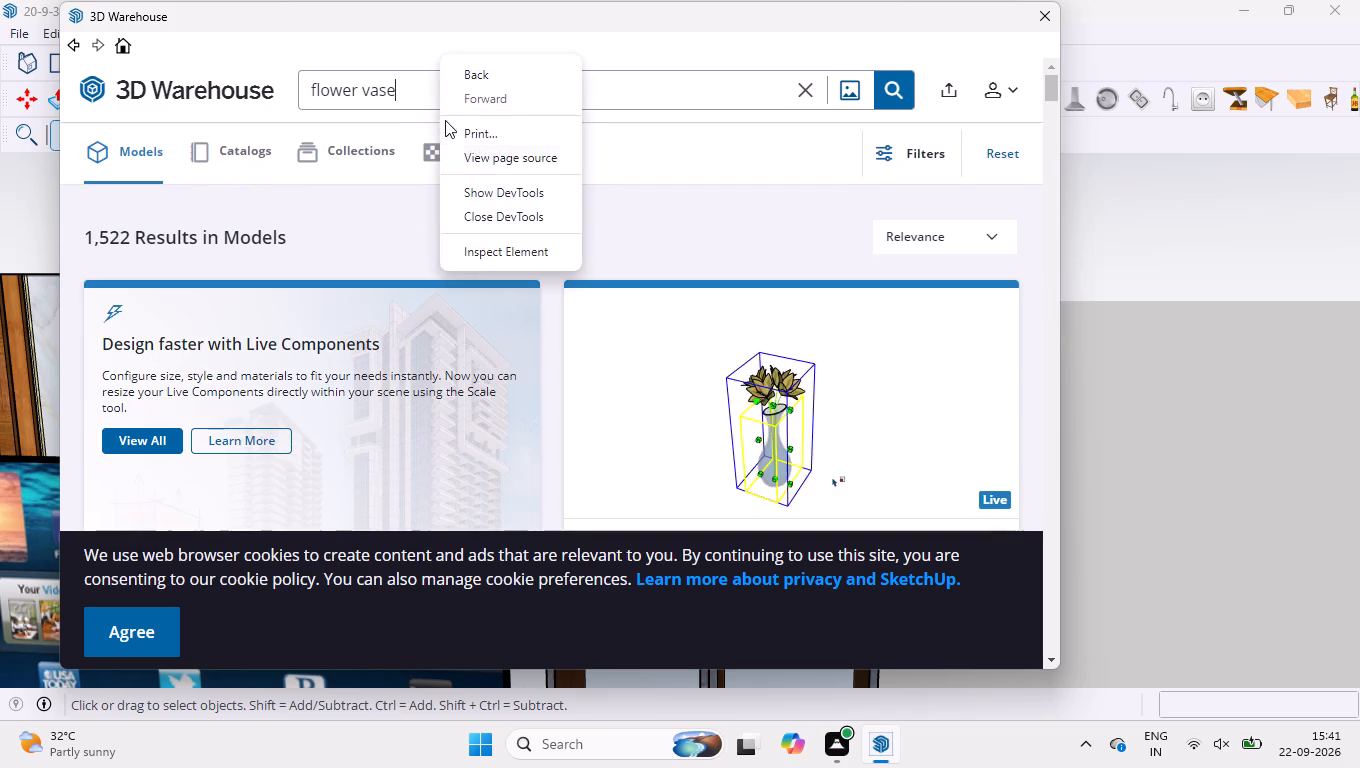
scroll(688, 302, "down", 11)
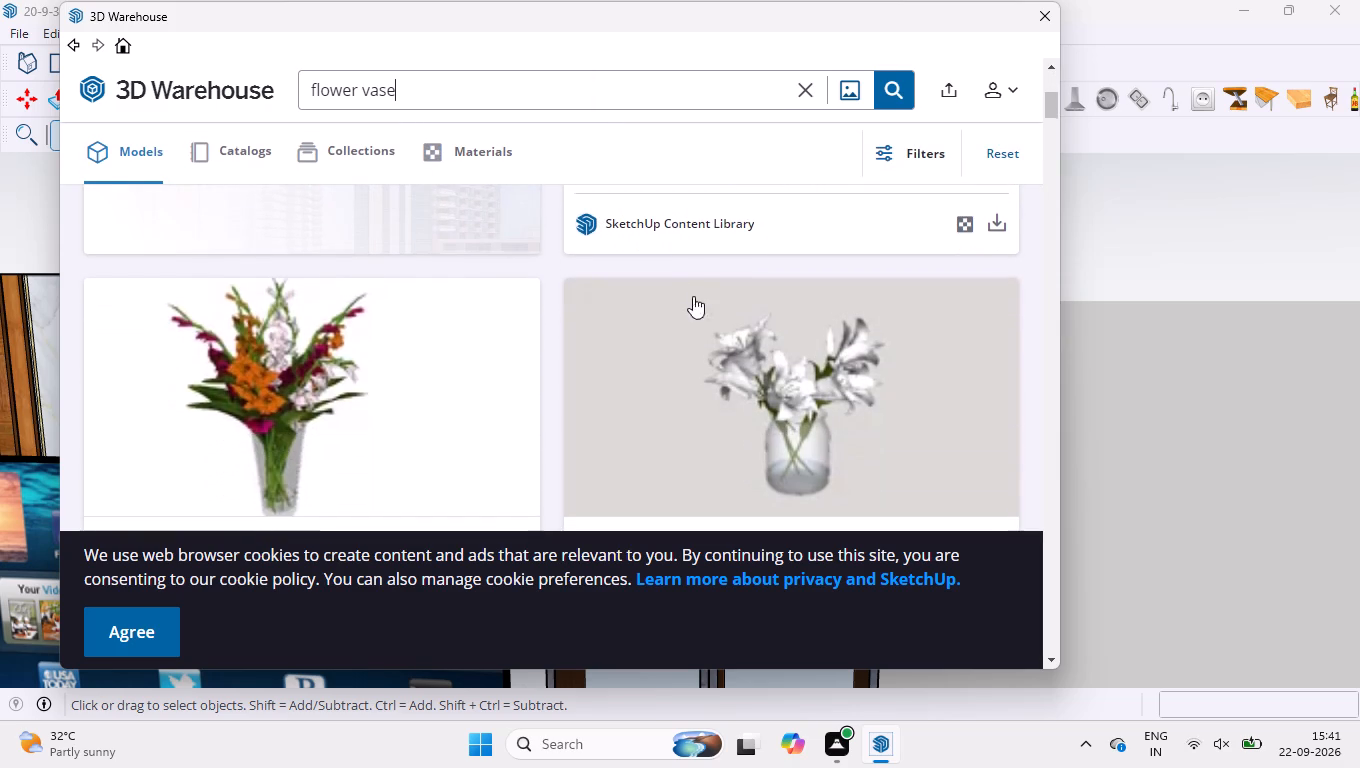
scroll(693, 296, "down", 7)
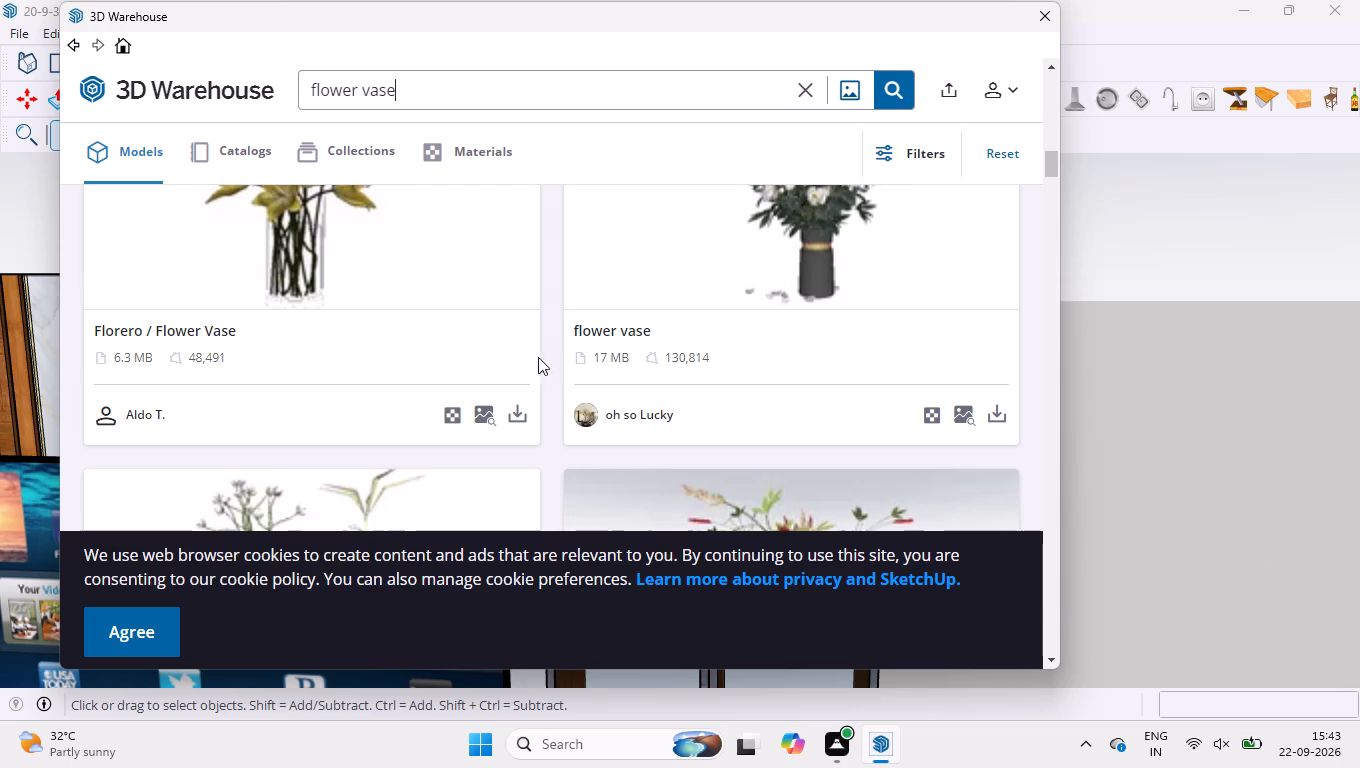
scroll(509, 335, "down", 2)
scroll(536, 337, "up", 1)
scroll(549, 338, "down", 6)
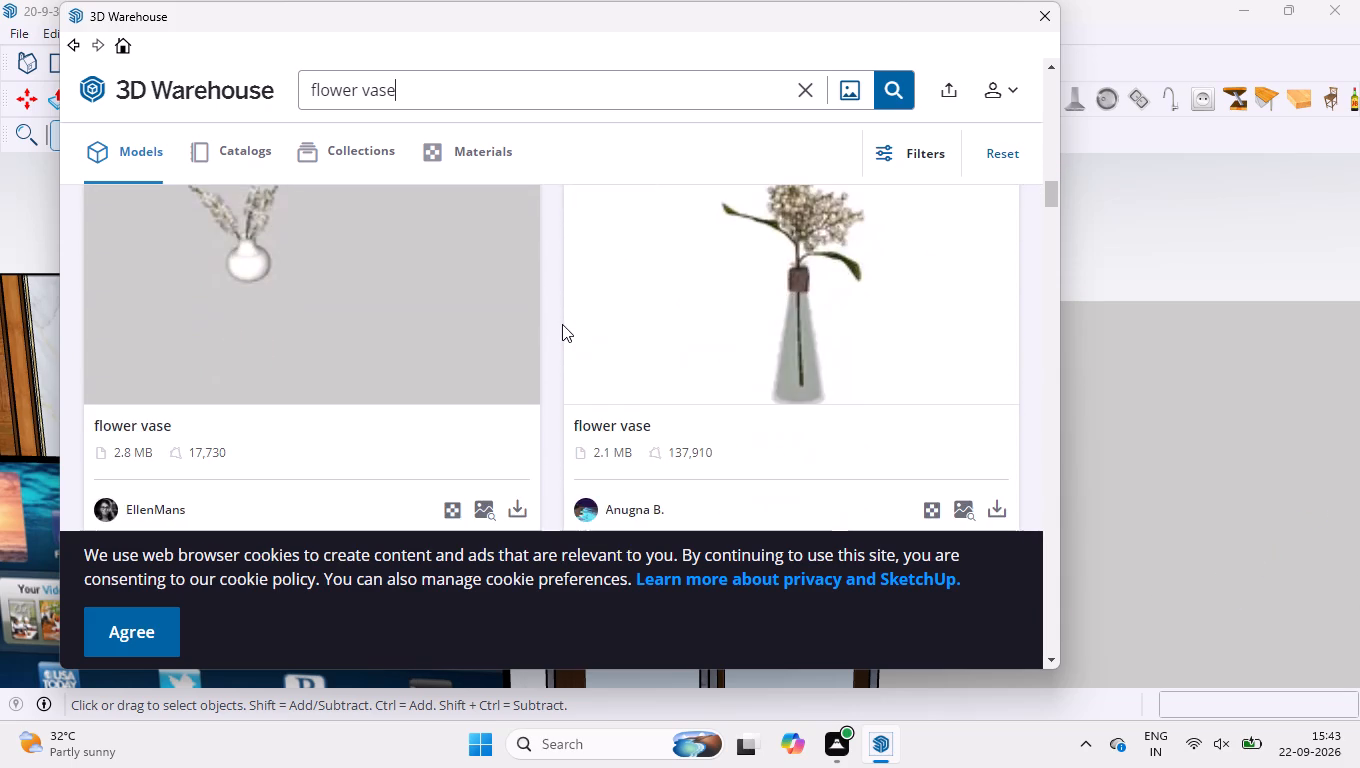
scroll(562, 324, "down", 5)
scroll(566, 317, "up", 3)
scroll(577, 317, "down", 3)
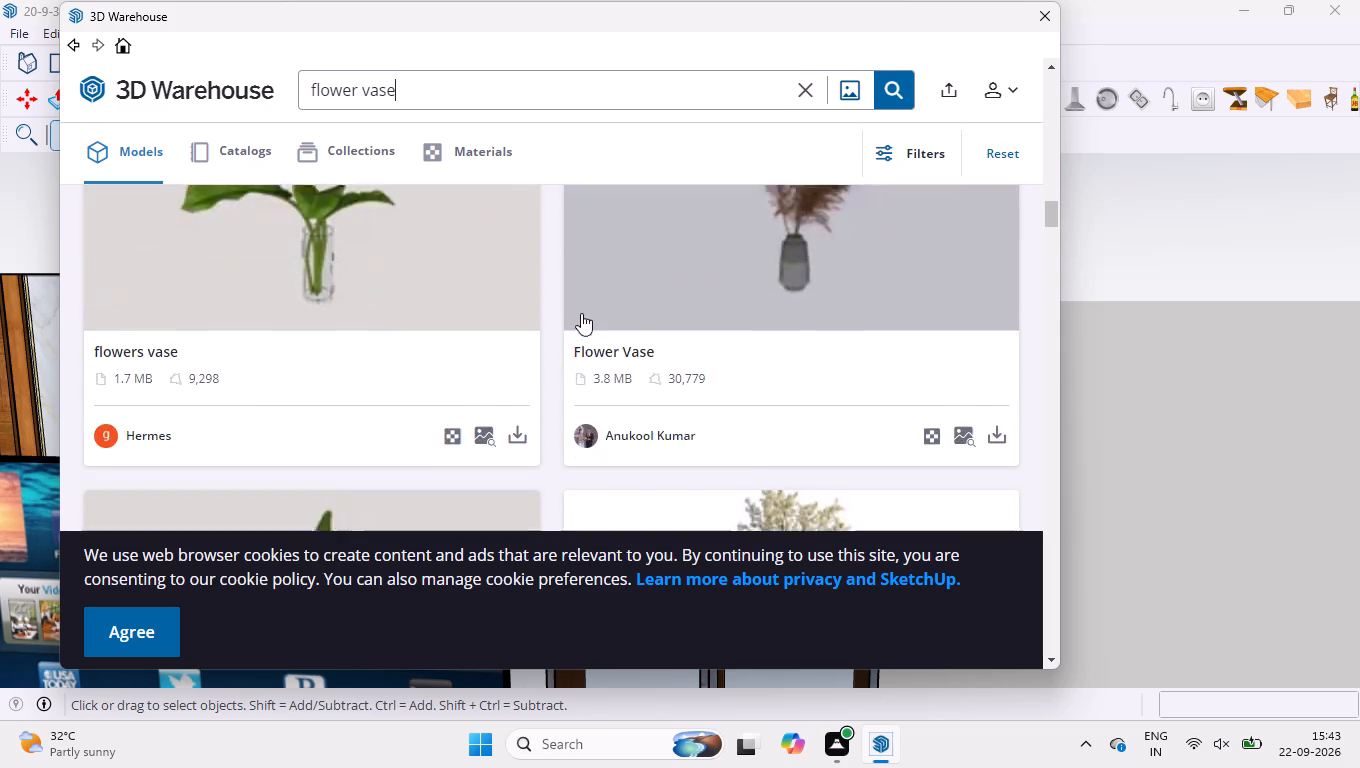
scroll(580, 310, "down", 7)
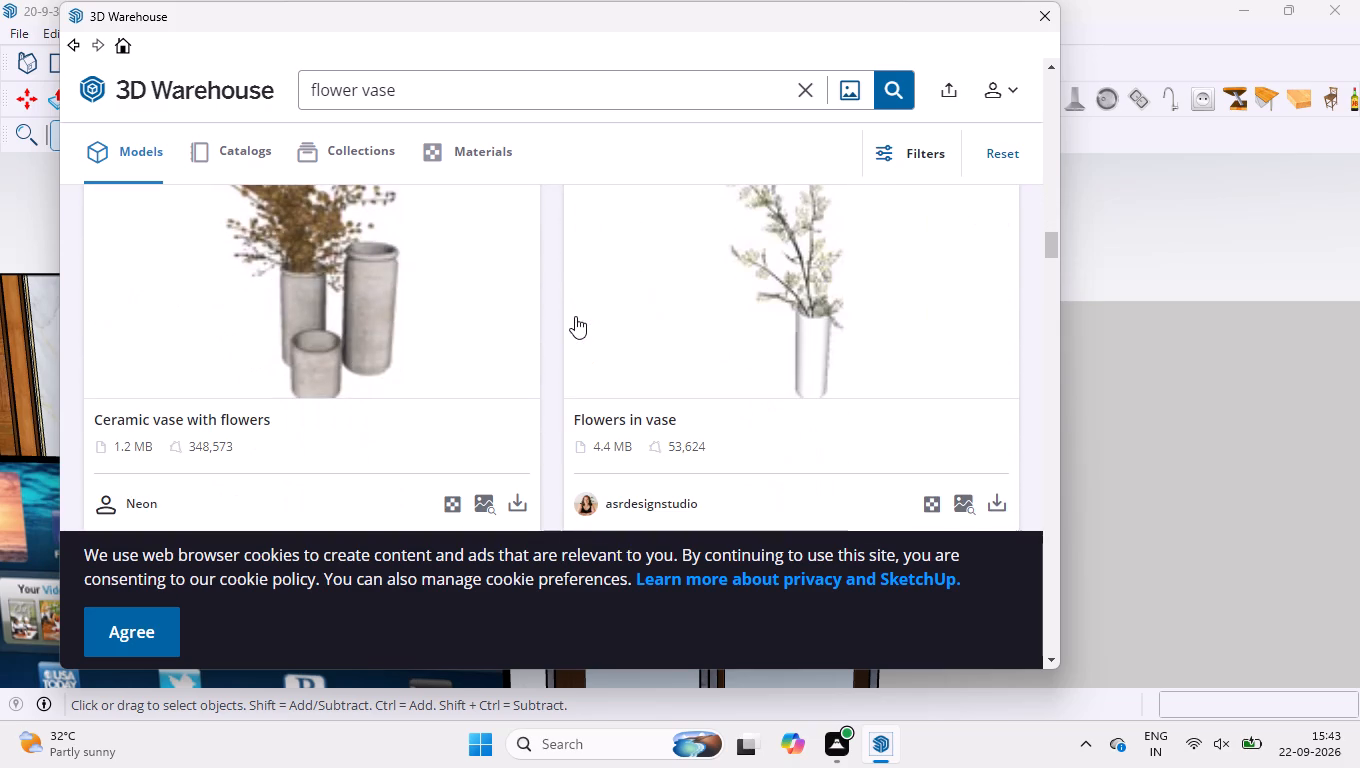
Refine the 3D Warehouse search to "modern flower vase".
left_click(313, 98)
key("m")
type("od")
type("ern")
key("space")
key("Return")
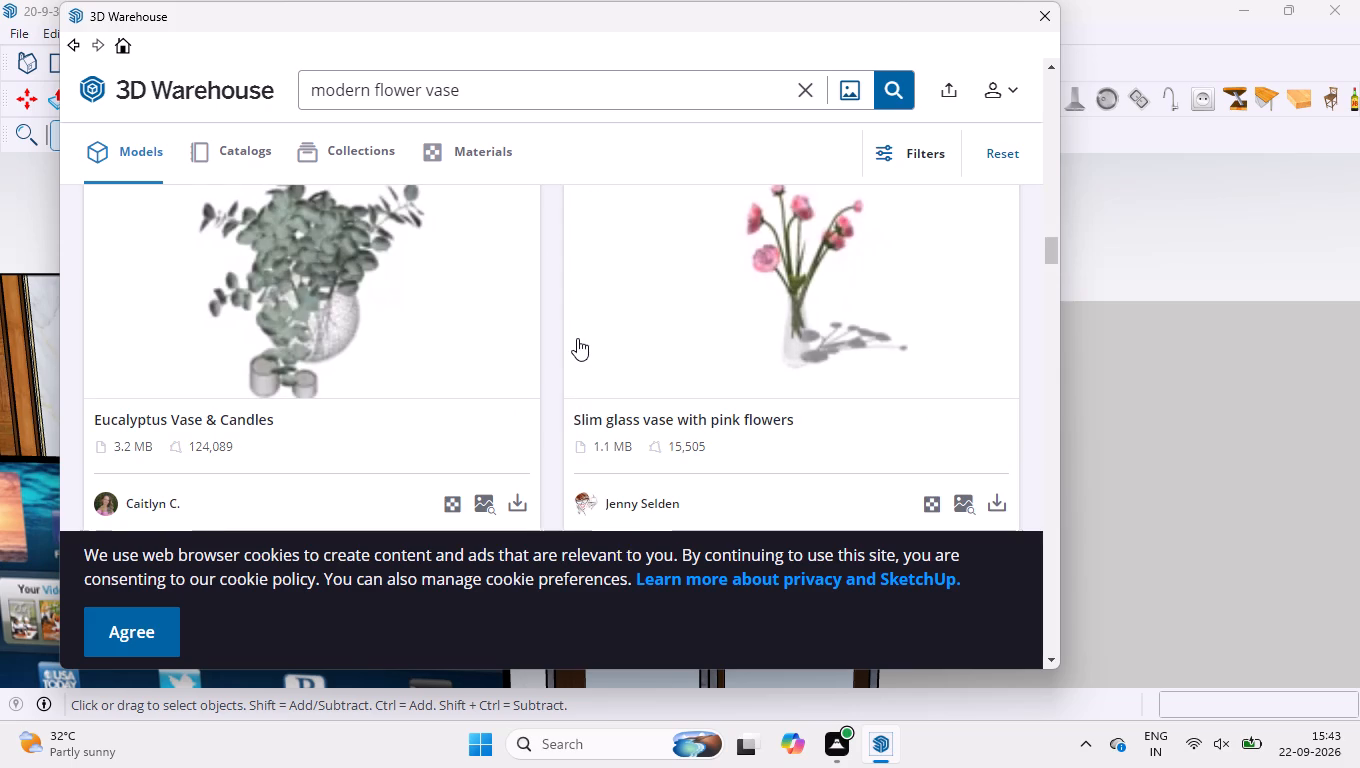
Look through the modern flower vase models for a decoration that suits the cabinet.
scroll(454, 366, "up", 20)
scroll(454, 366, "up", 5)
scroll(615, 367, "up", 2)
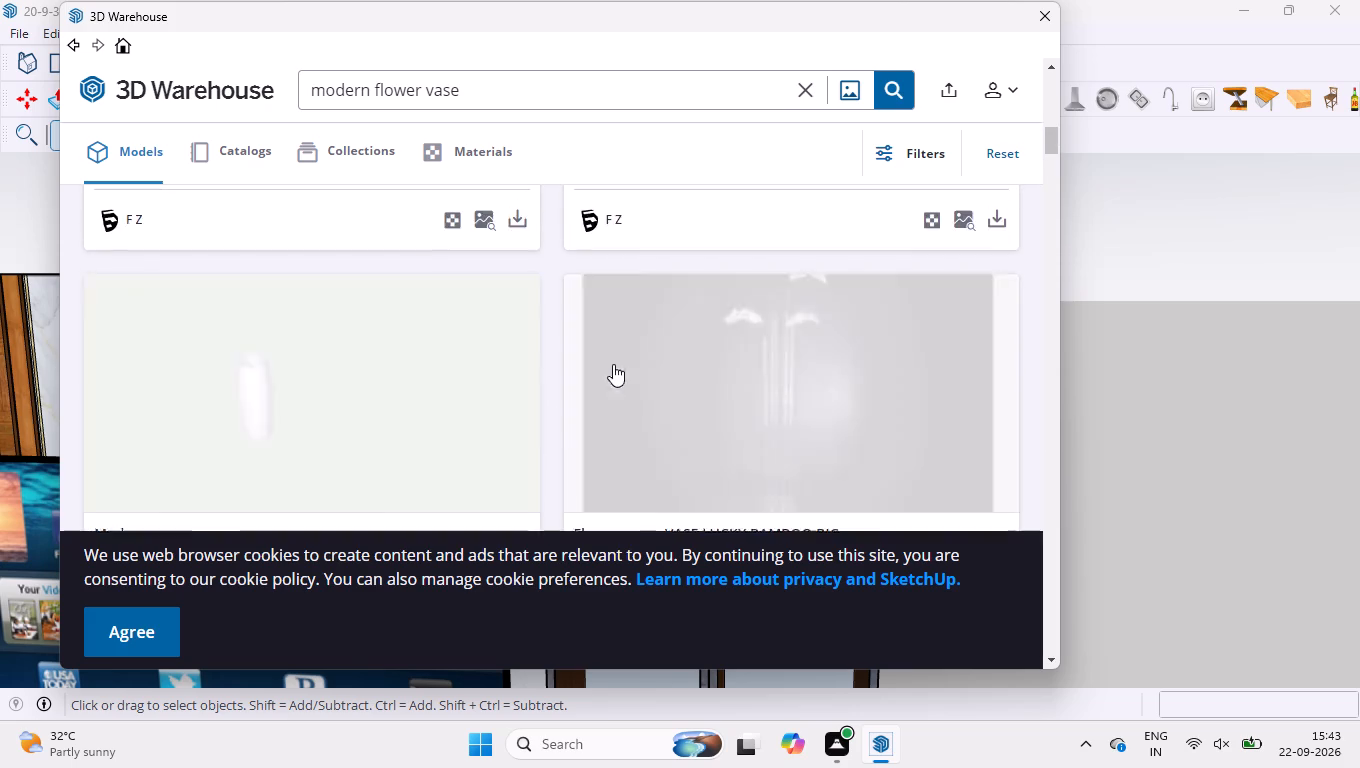
scroll(613, 364, "up", 18)
scroll(628, 339, "down", 3)
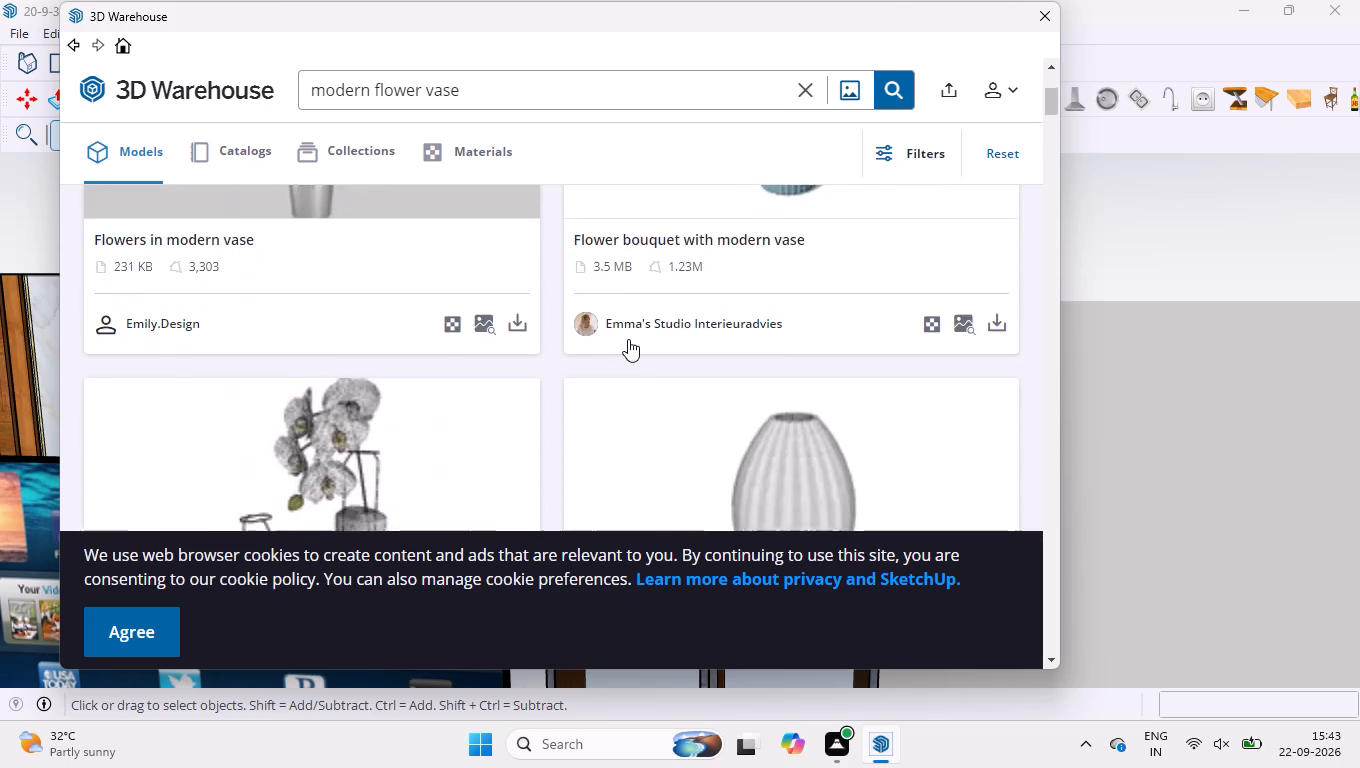
scroll(628, 339, "down", 3)
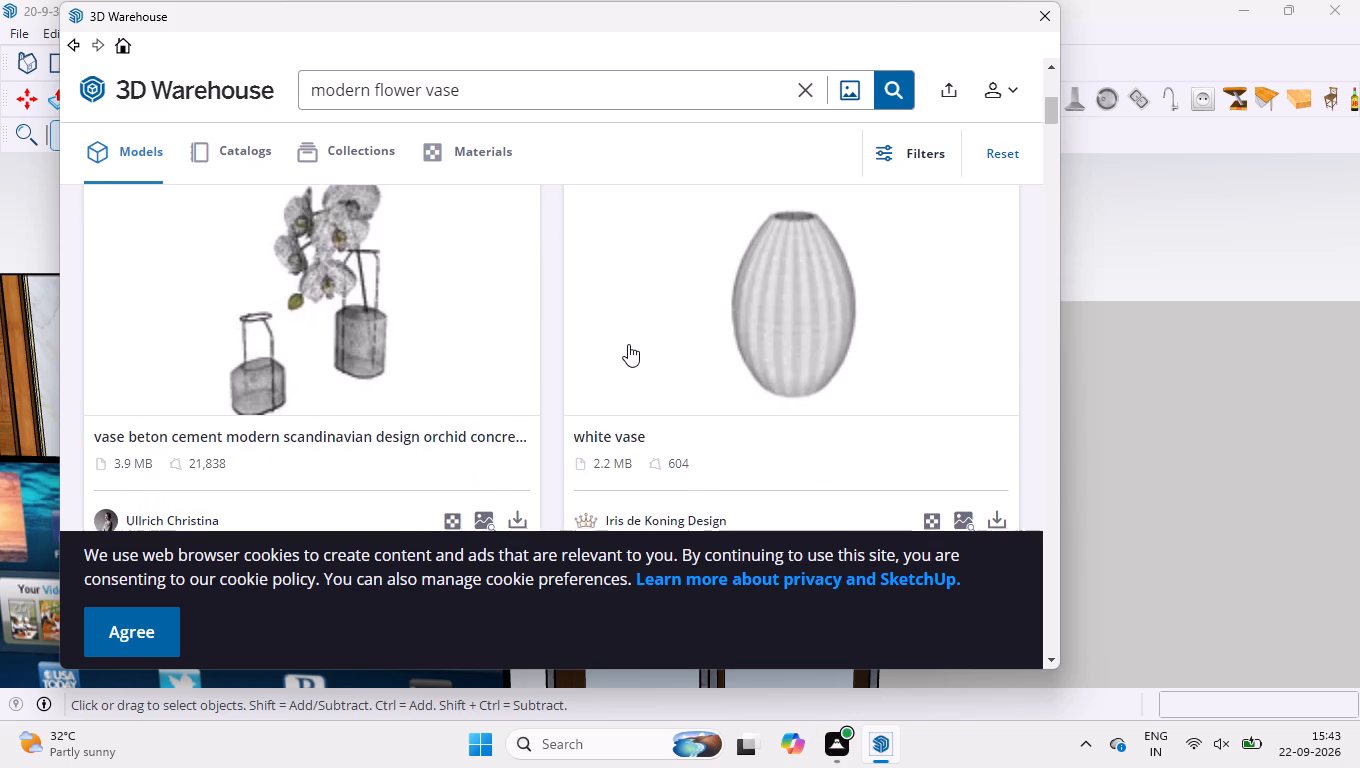
scroll(628, 344, "down", 2)
scroll(760, 398, "down", 6)
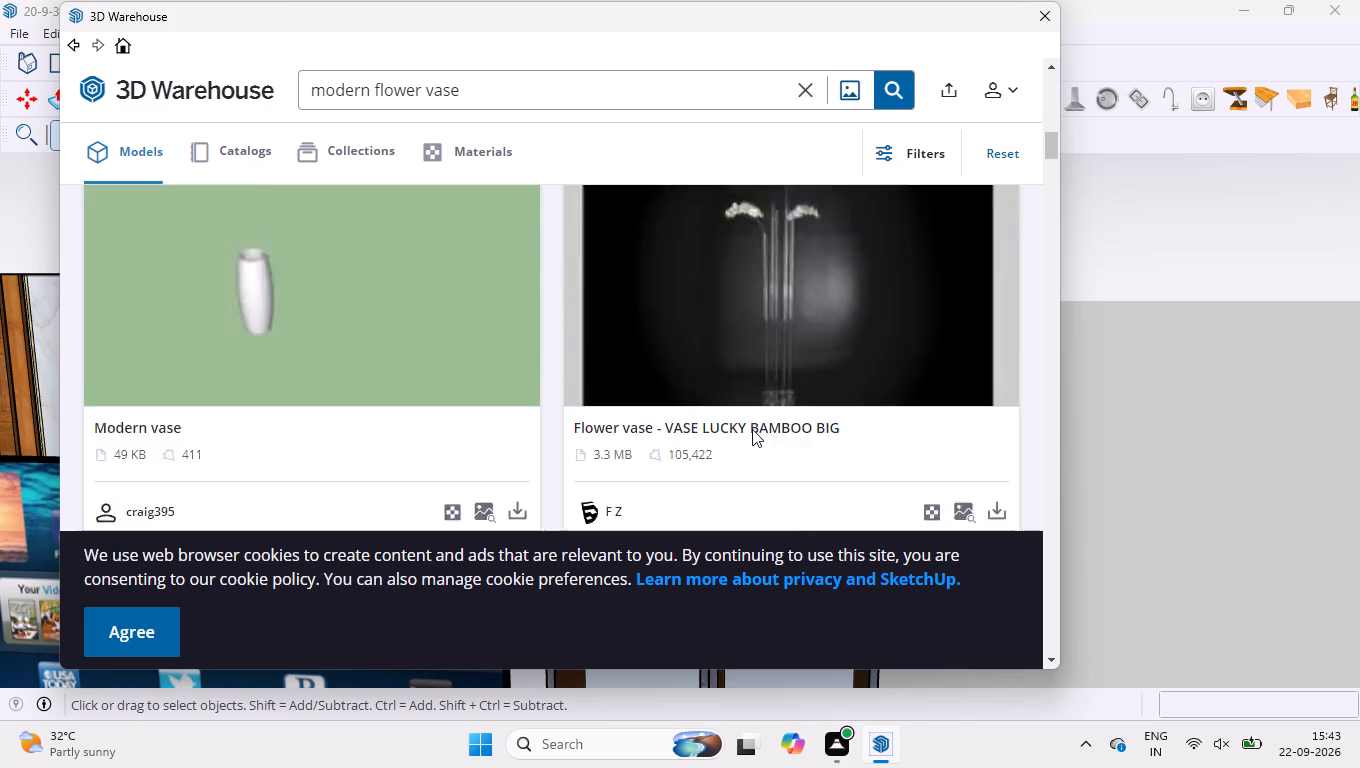
scroll(733, 396, "up", 3)
scroll(733, 396, "down", 2)
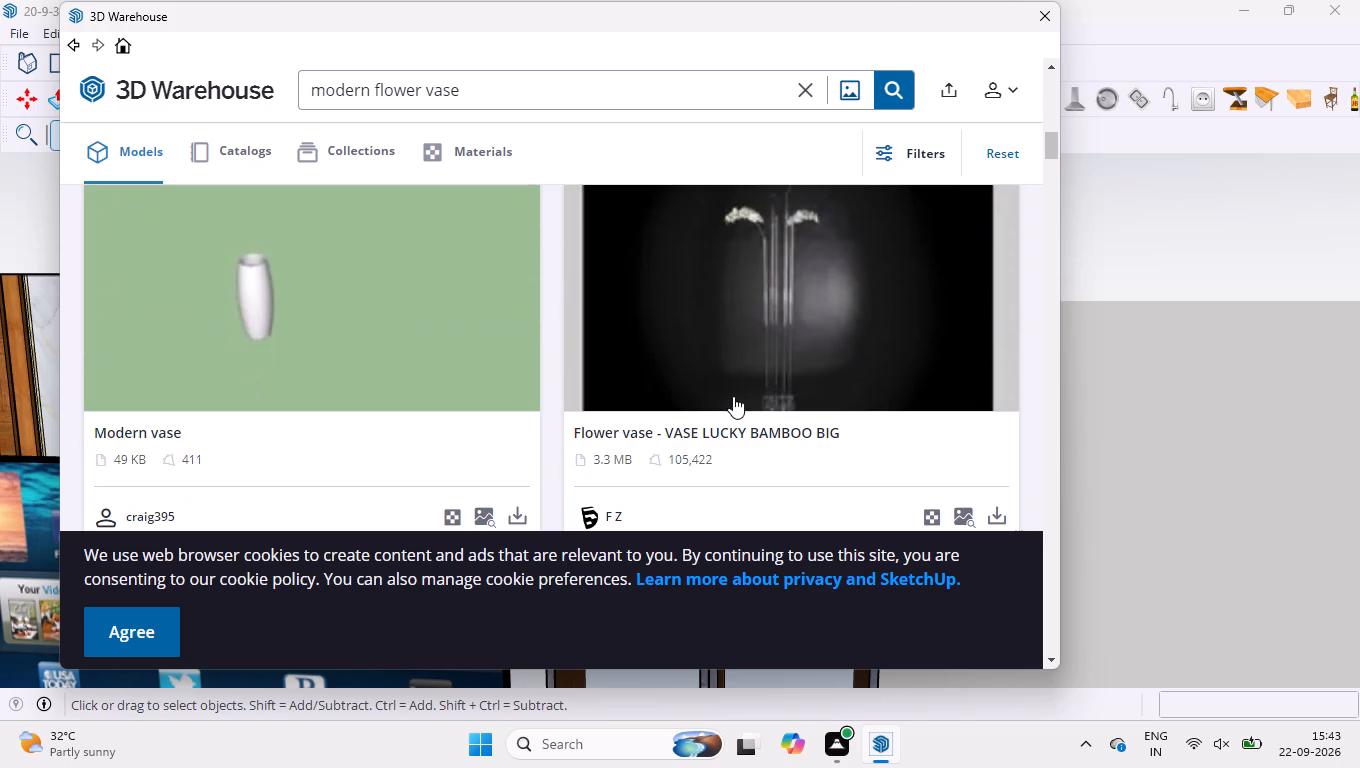
scroll(730, 398, "down", 1)
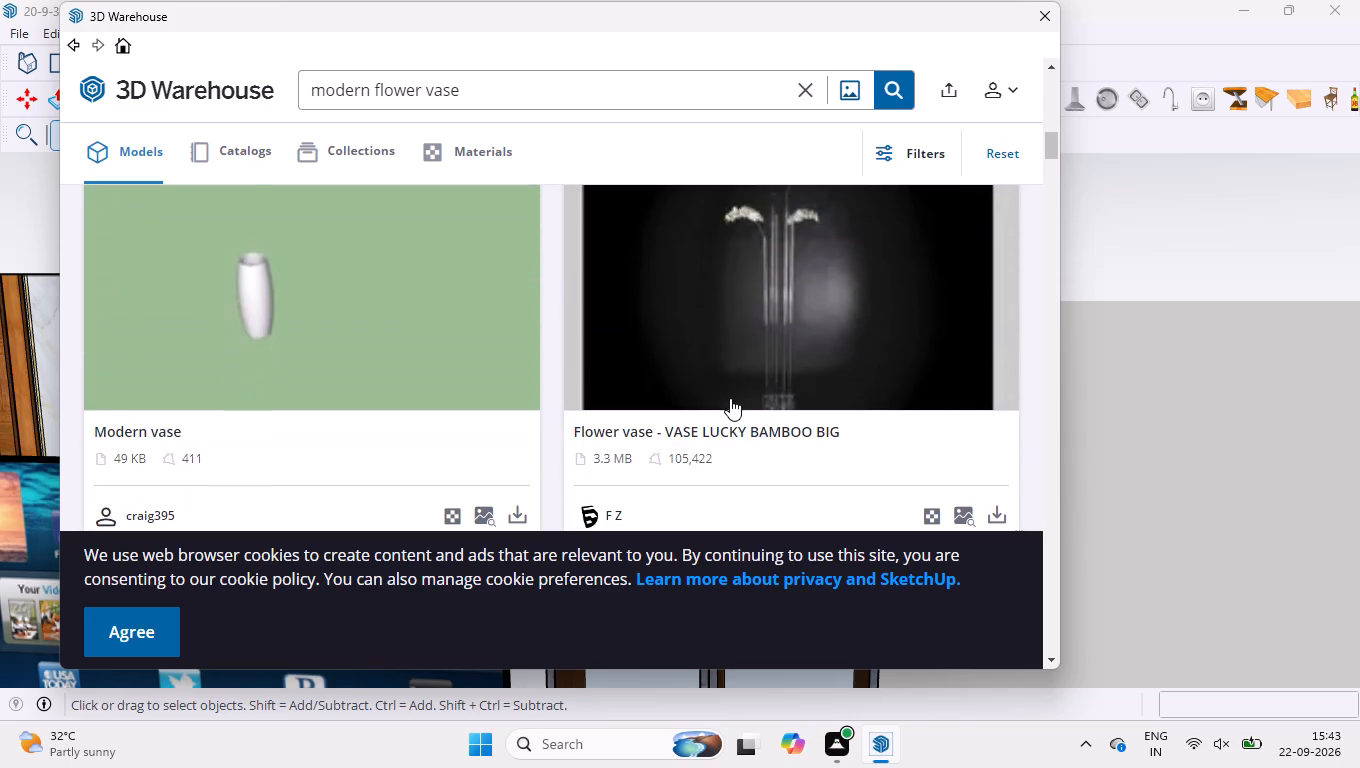
scroll(730, 398, "down", 7)
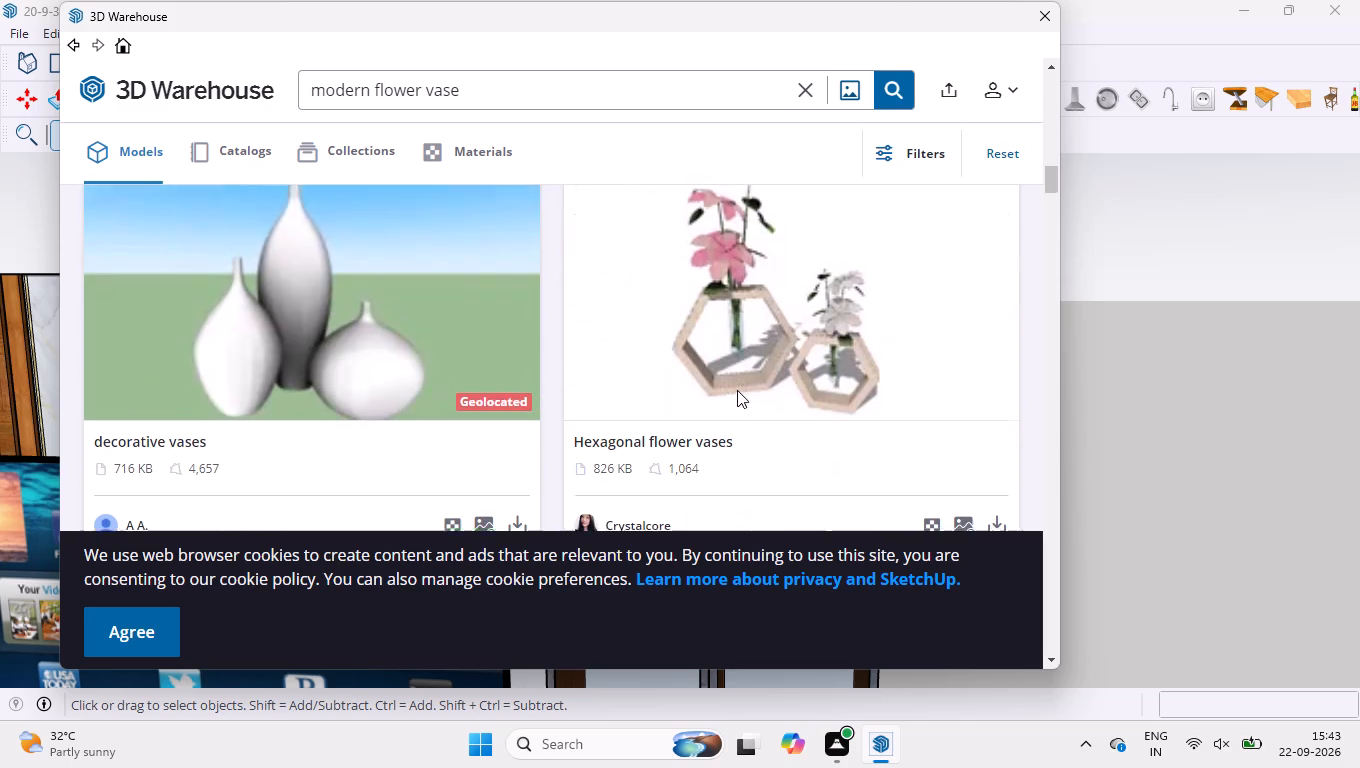
Download the Hexagonal flower vases model to the Downloads folder as Hex+flower+vases.skp without loading it directly, and close 3D Warehouse.
left_click(739, 340)
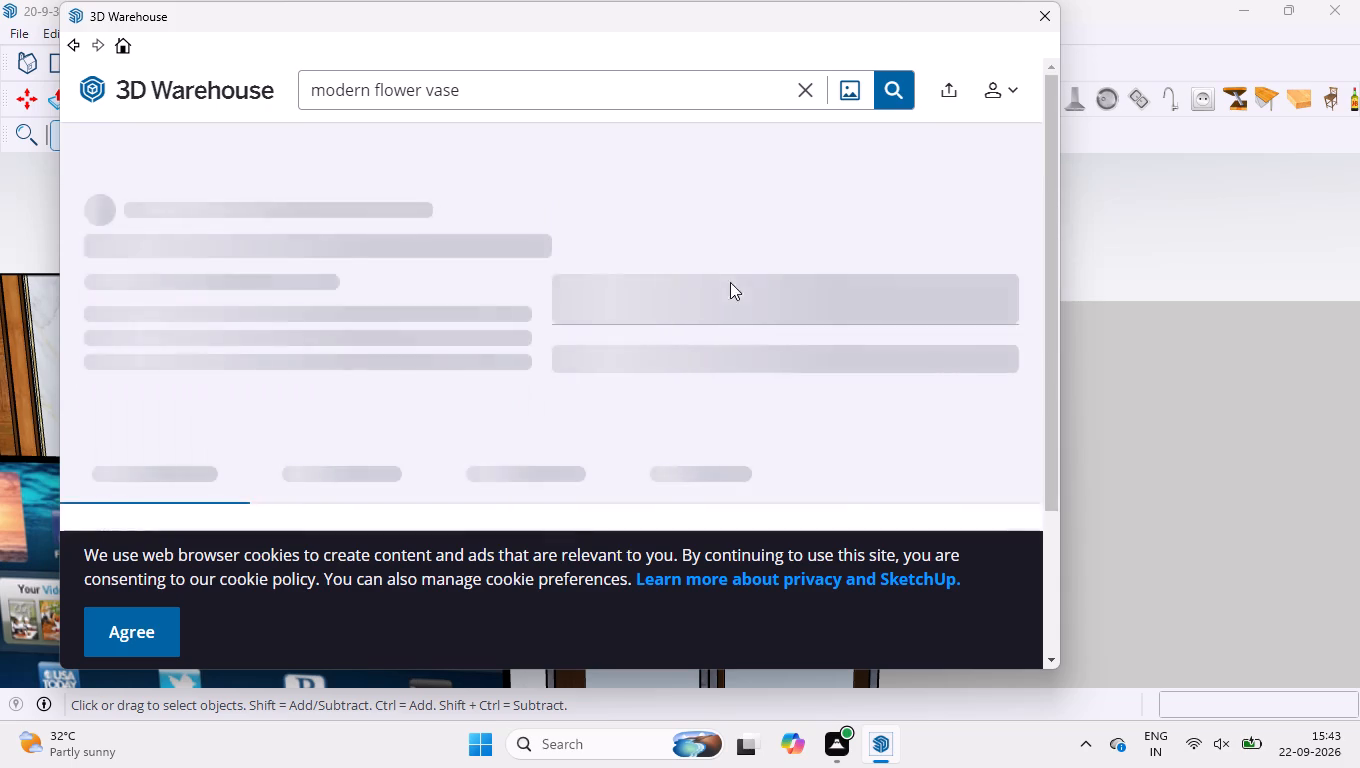
scroll(702, 355, "down", 5)
left_click(835, 407)
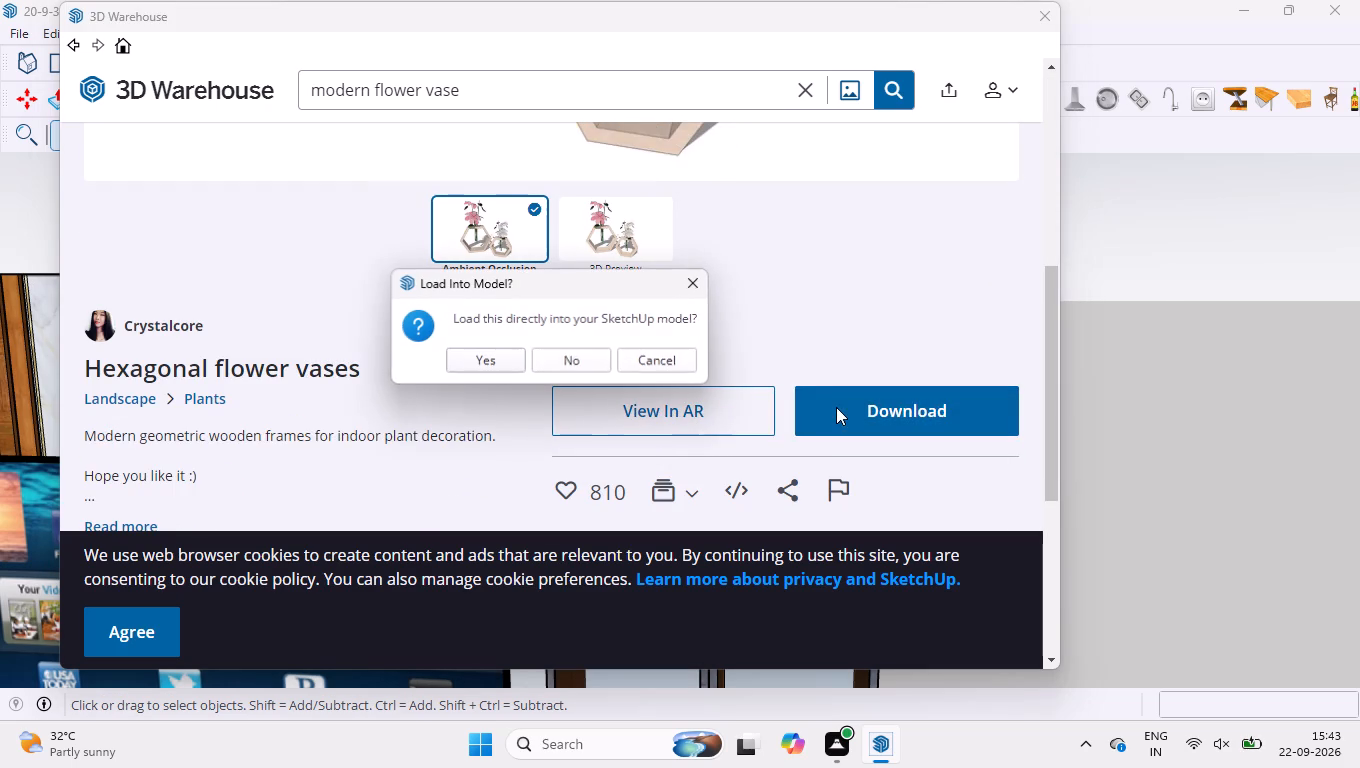
left_click(579, 360)
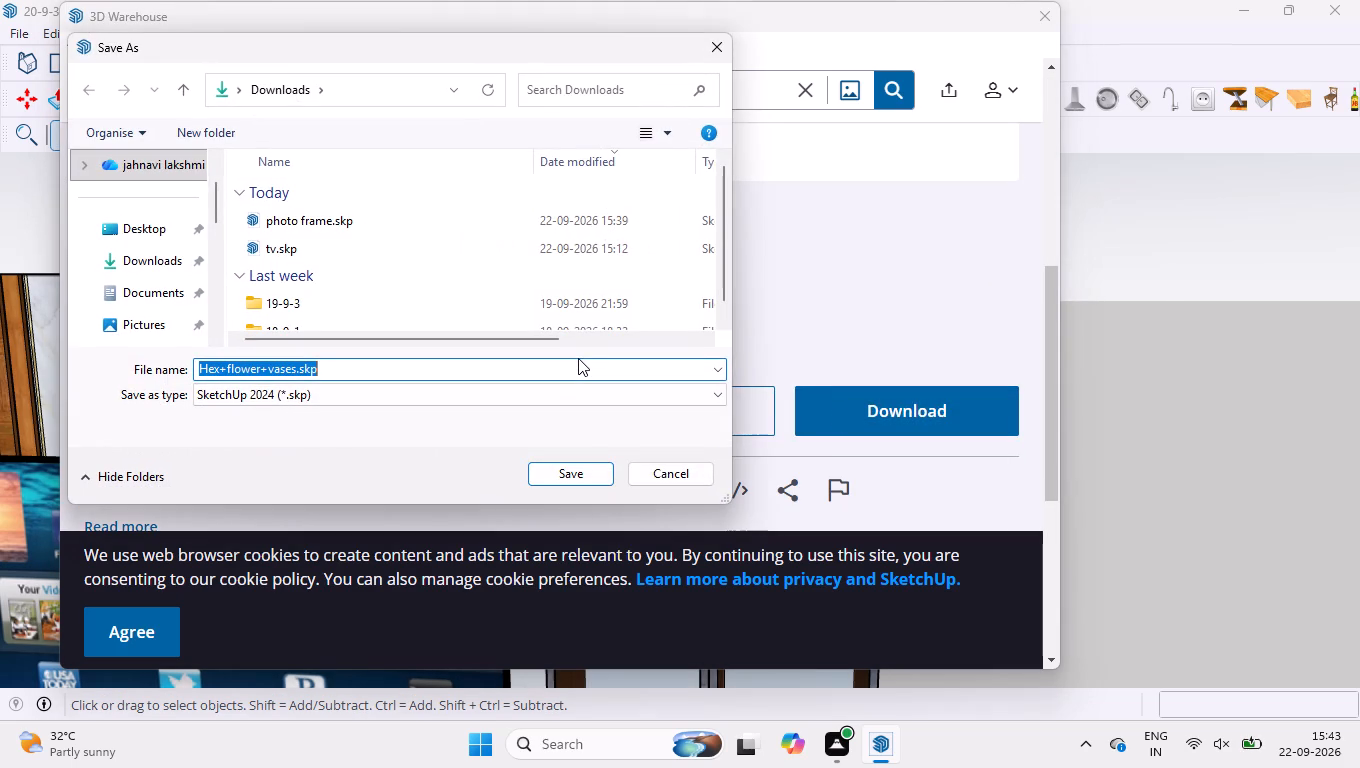
key("Return")
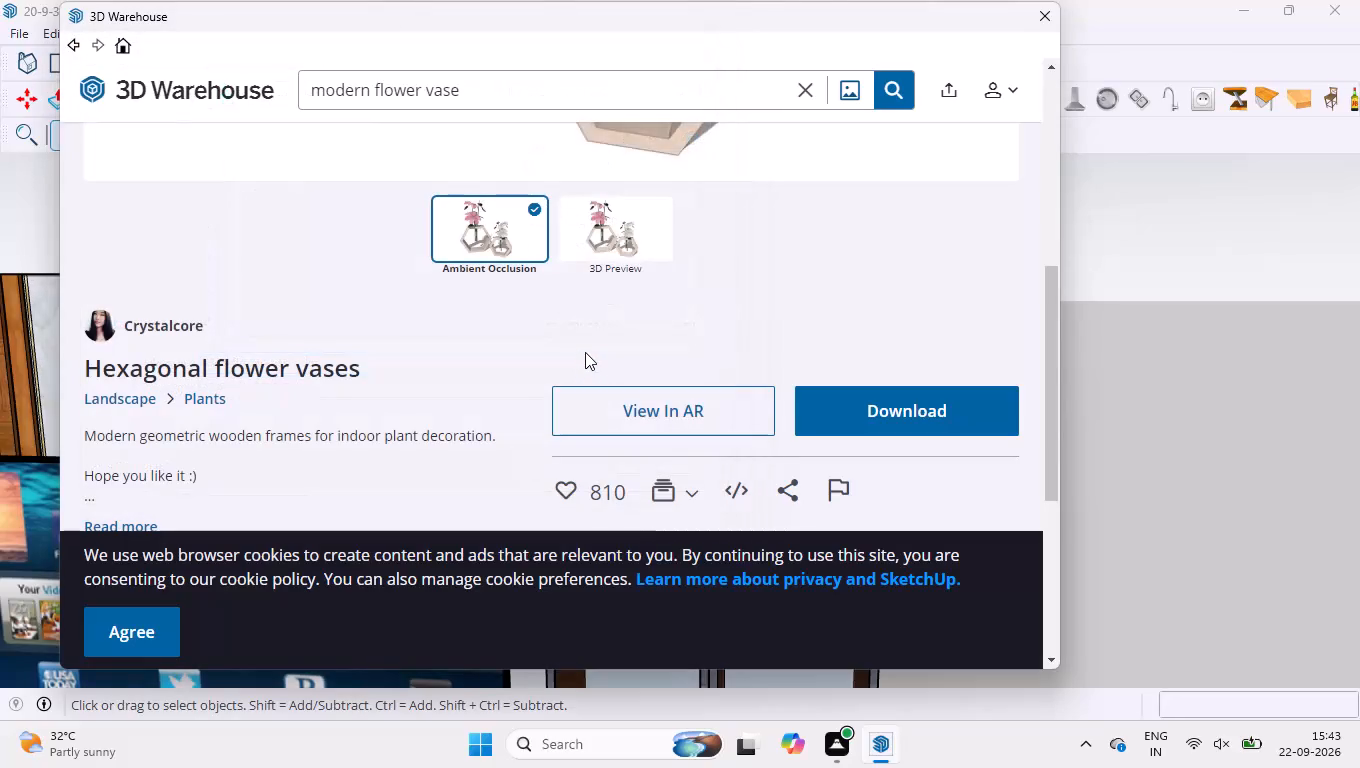
left_click(1054, 19)
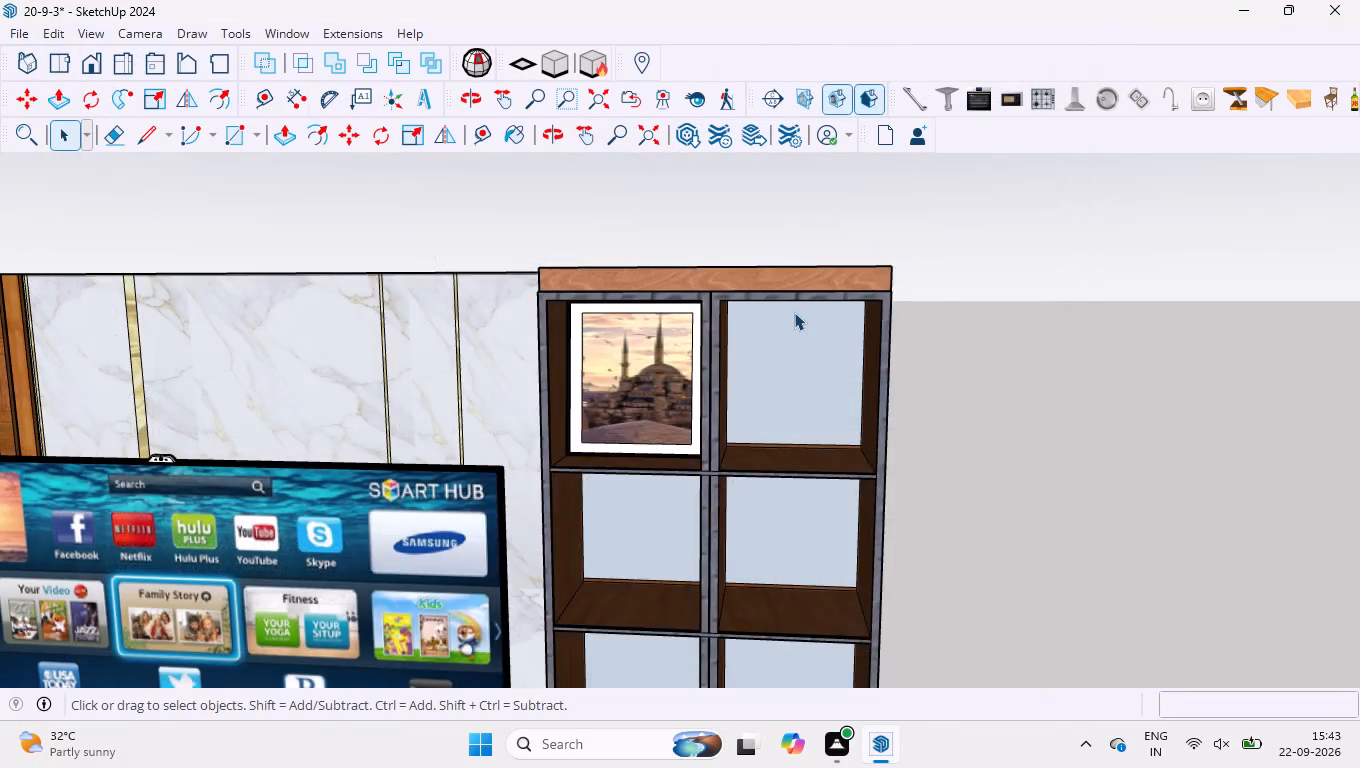
Import Hex+flower+vases.skp from Downloads and place it in the empty space beside the tall cabinet, on the side away from the TV.
scroll(794, 326, "down", 4)
scroll(794, 380, "up", 8)
middle_click_drag(794, 363, 840, 367)
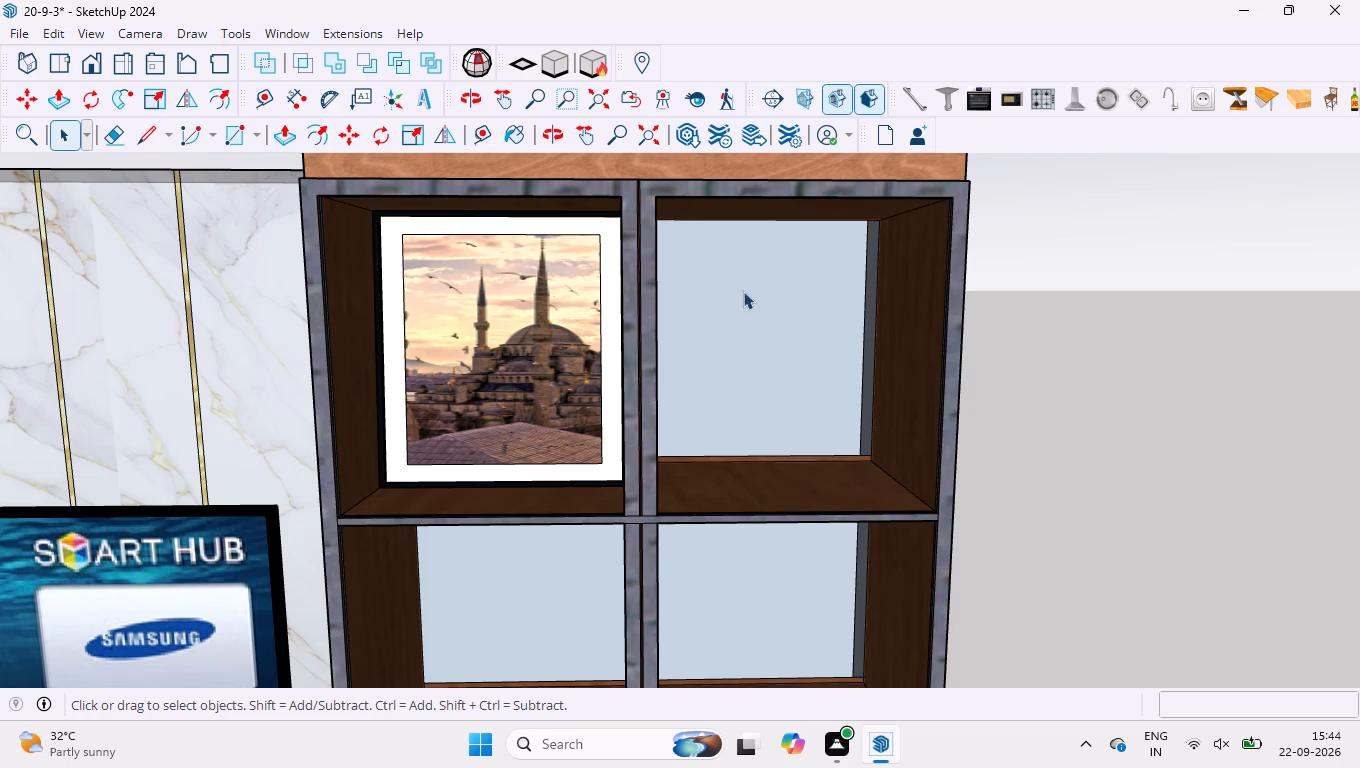
left_click(12, 35)
left_click(87, 318)
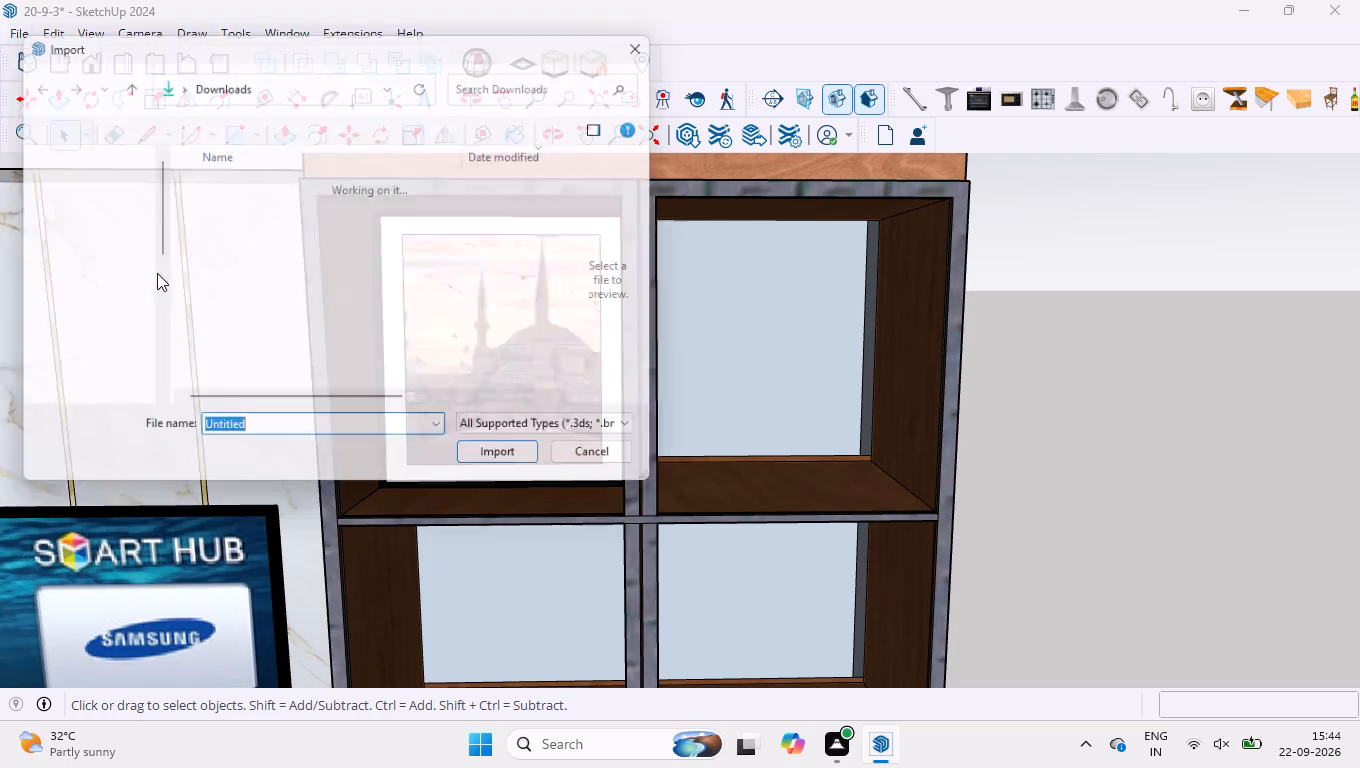
left_click(212, 208)
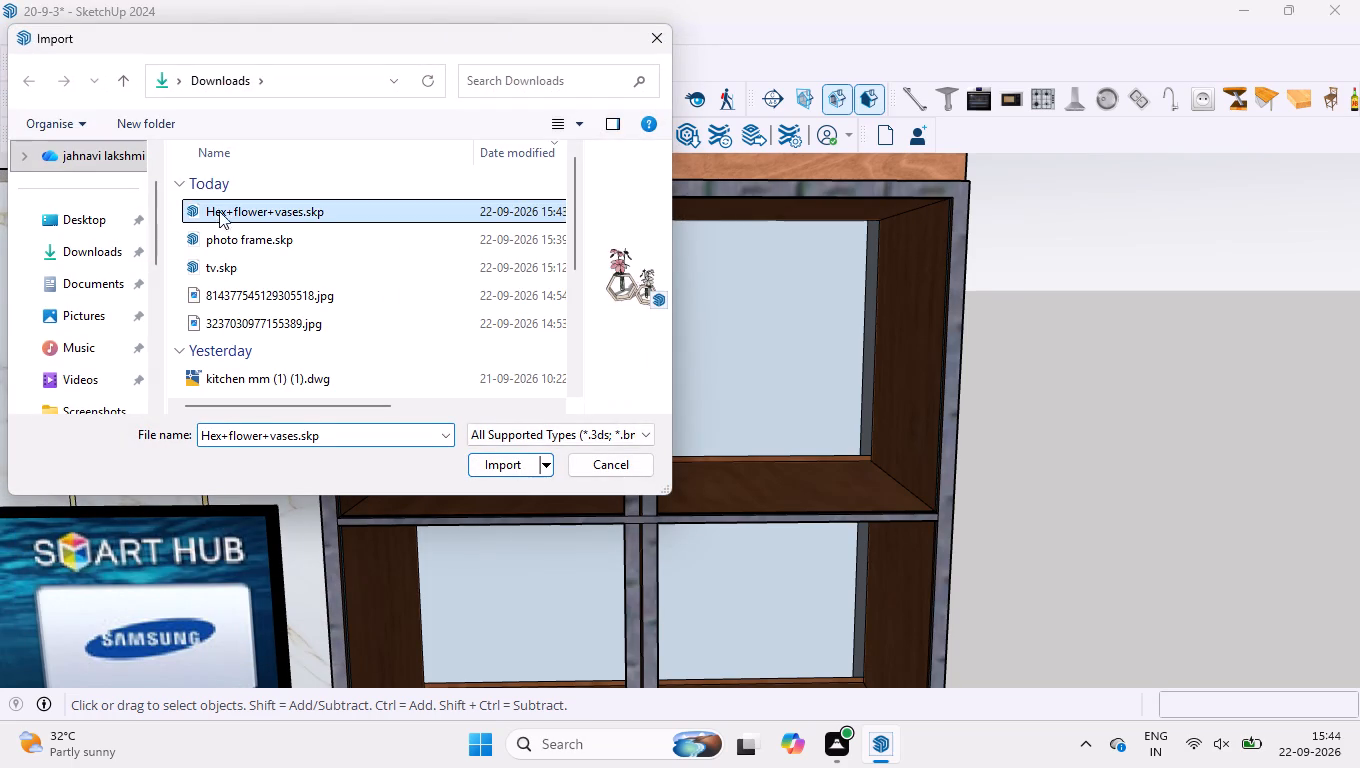
left_click(517, 465)
scroll(384, 316, "down", 4)
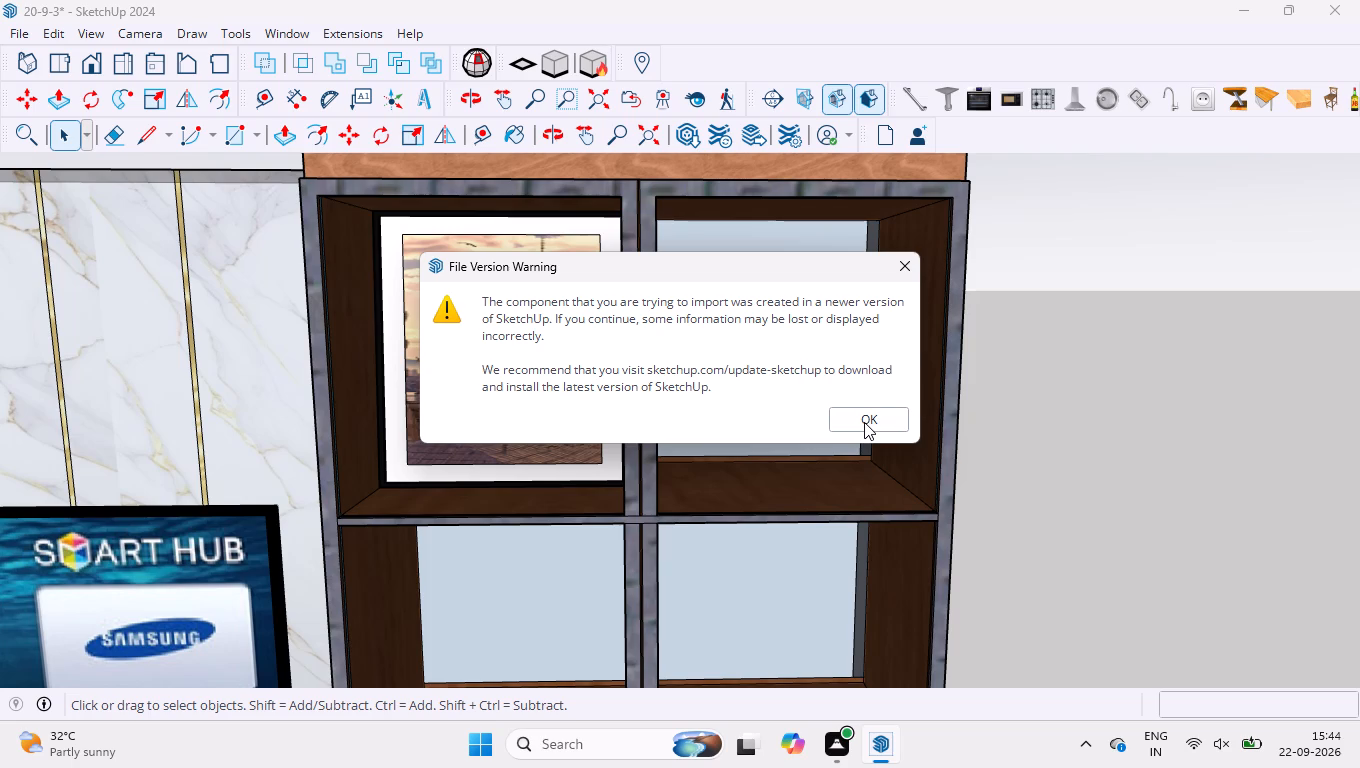
left_click(907, 273)
scroll(828, 269, "down", 6)
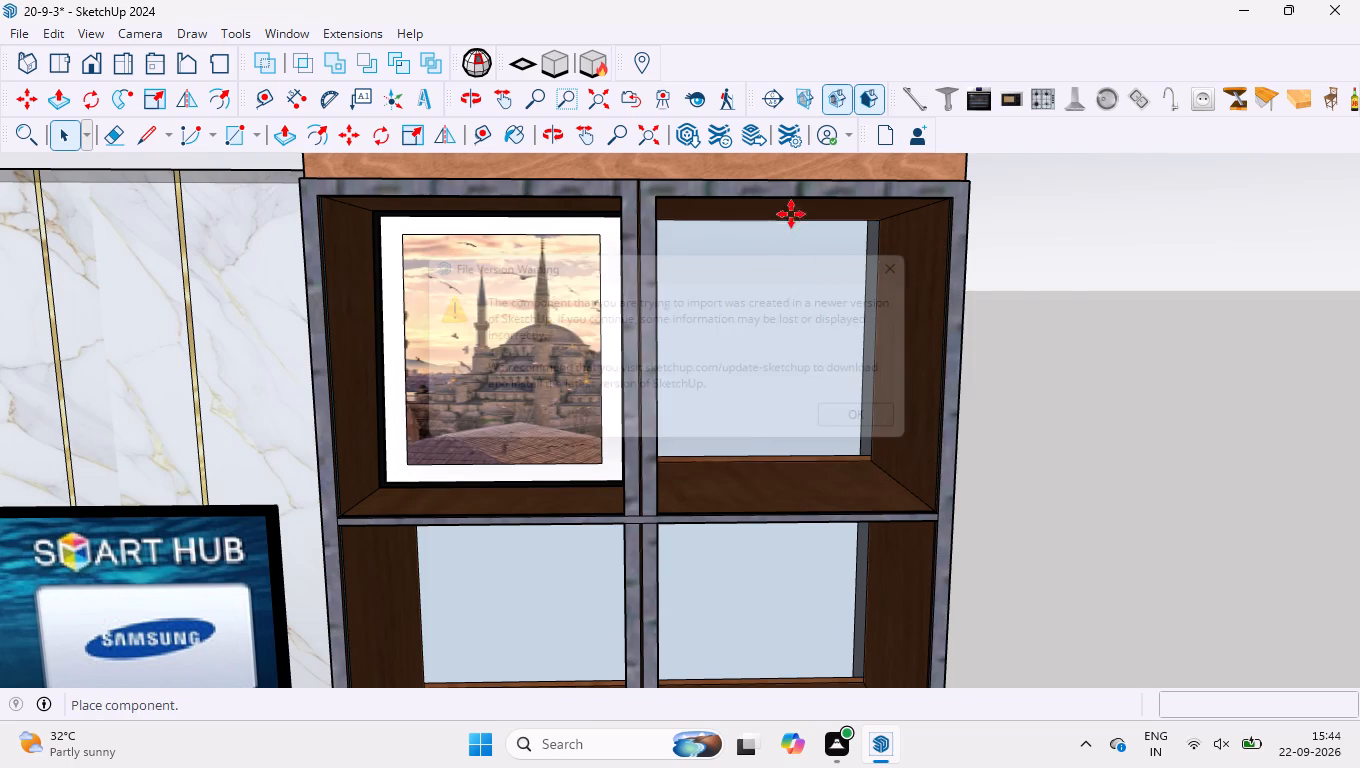
scroll(791, 214, "down", 14)
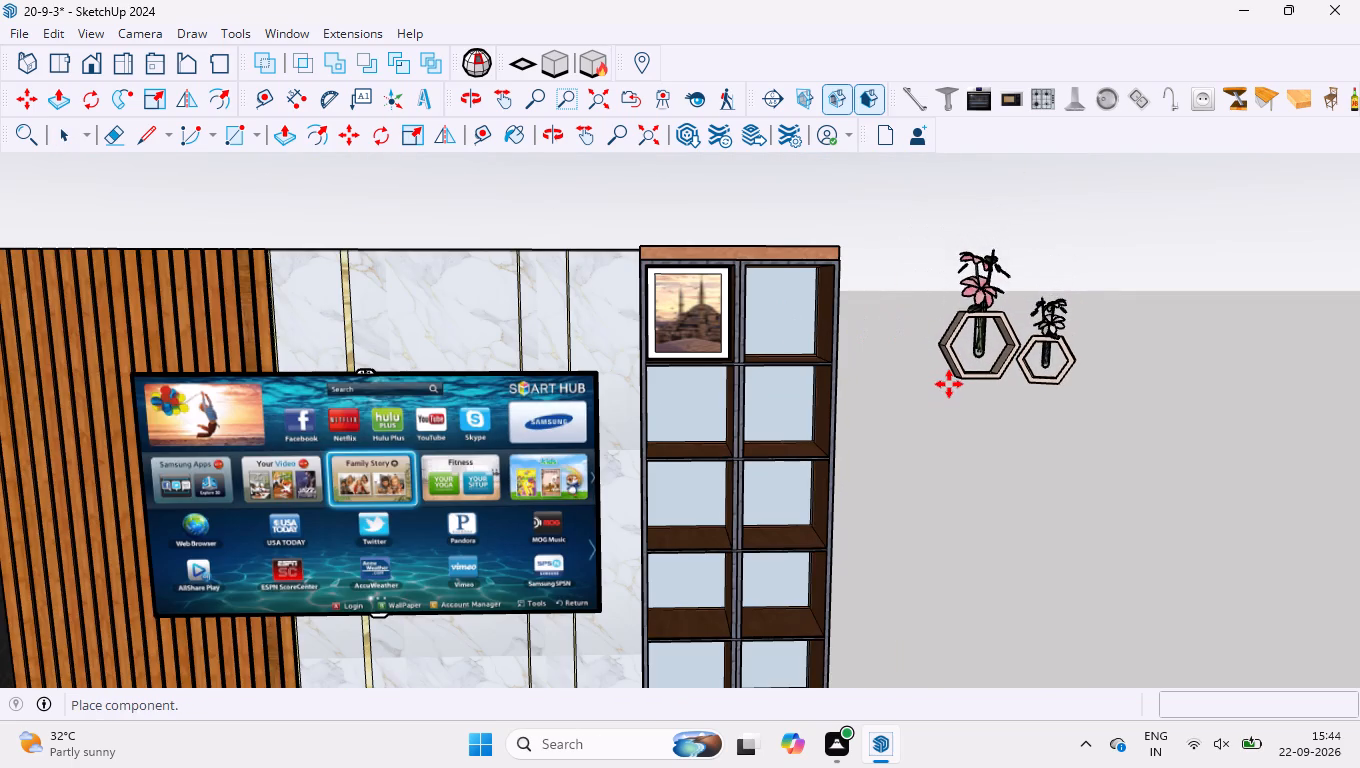
left_click(949, 384)
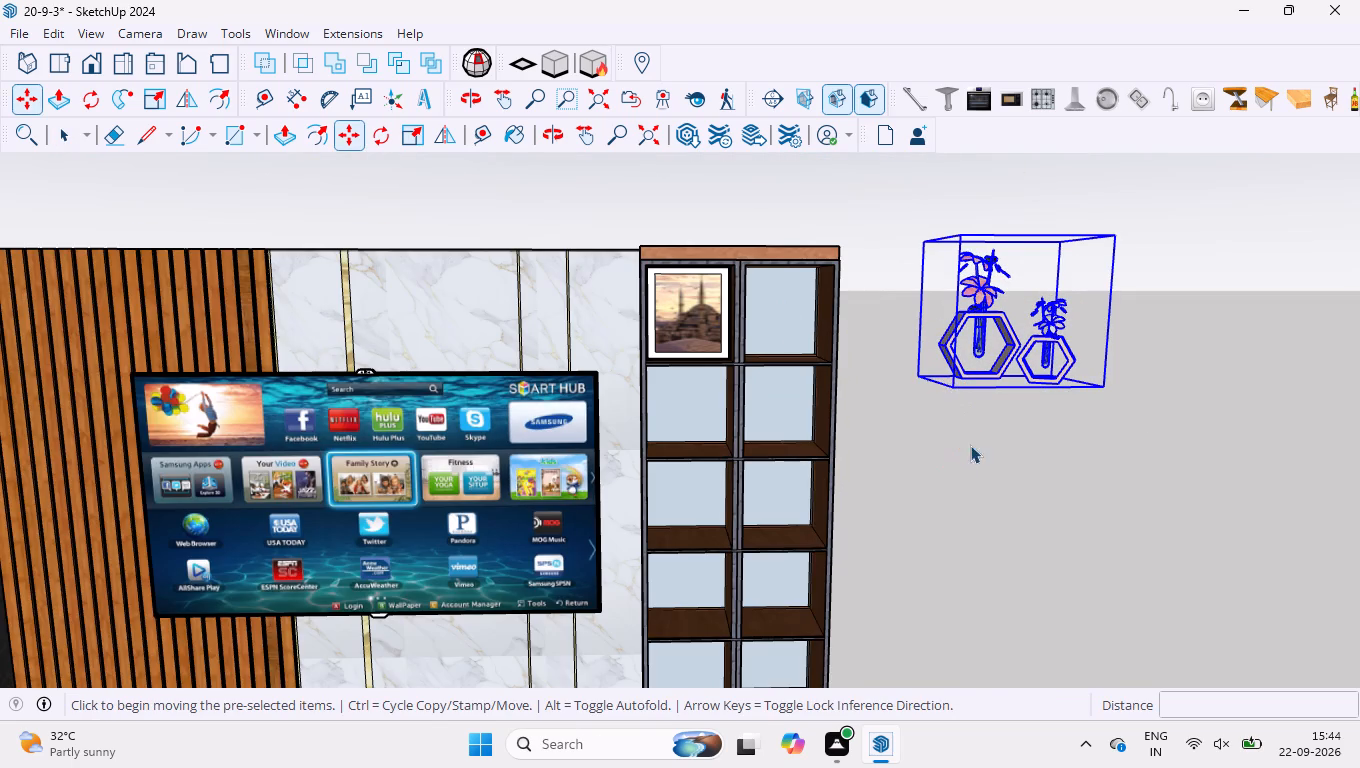
key("space")
Save the wall unit model.
scroll(957, 402, "down", 15)
key("ctrl+s")
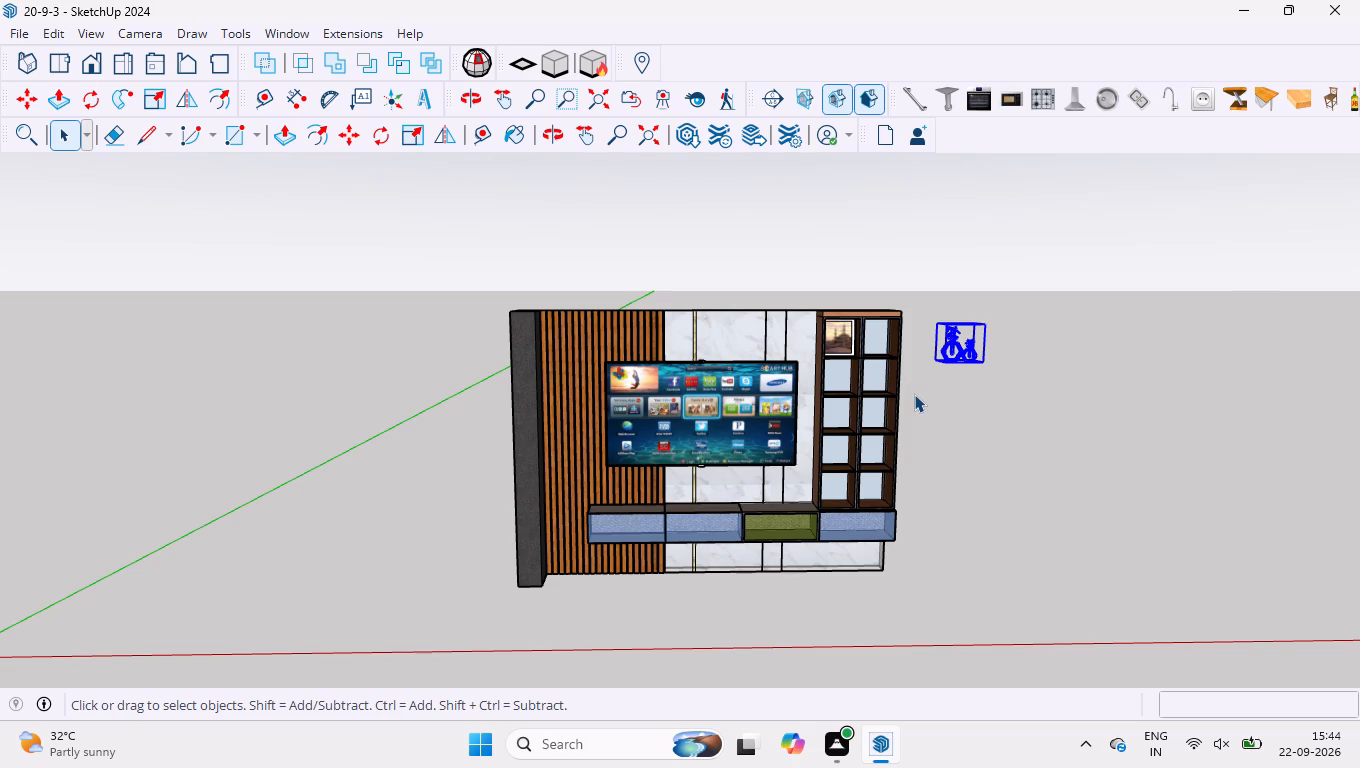
Explode the imported hexagonal flower vases component beside the tall cabinet into separate vases.
scroll(1087, 451, "up", 1)
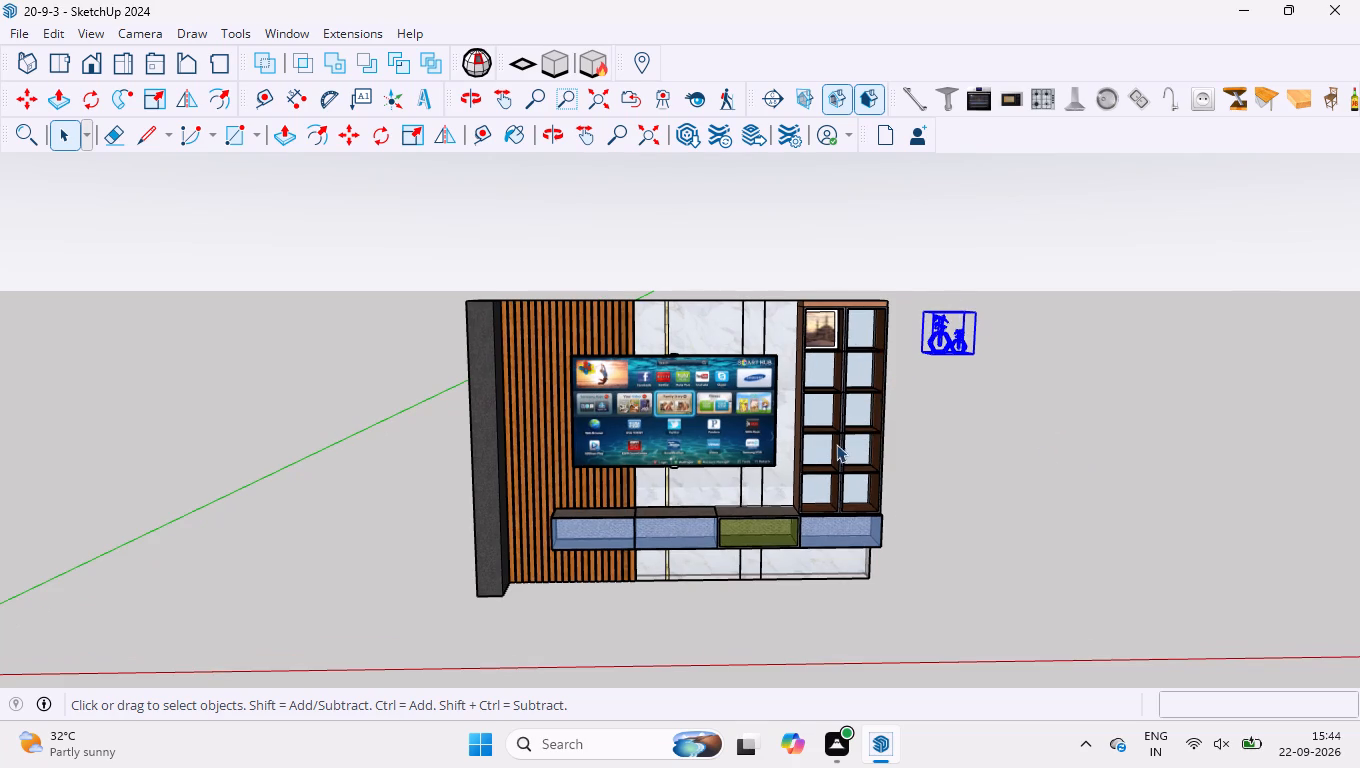
scroll(1023, 498, "up", 2)
scroll(893, 315, "up", 10)
right_click(940, 309)
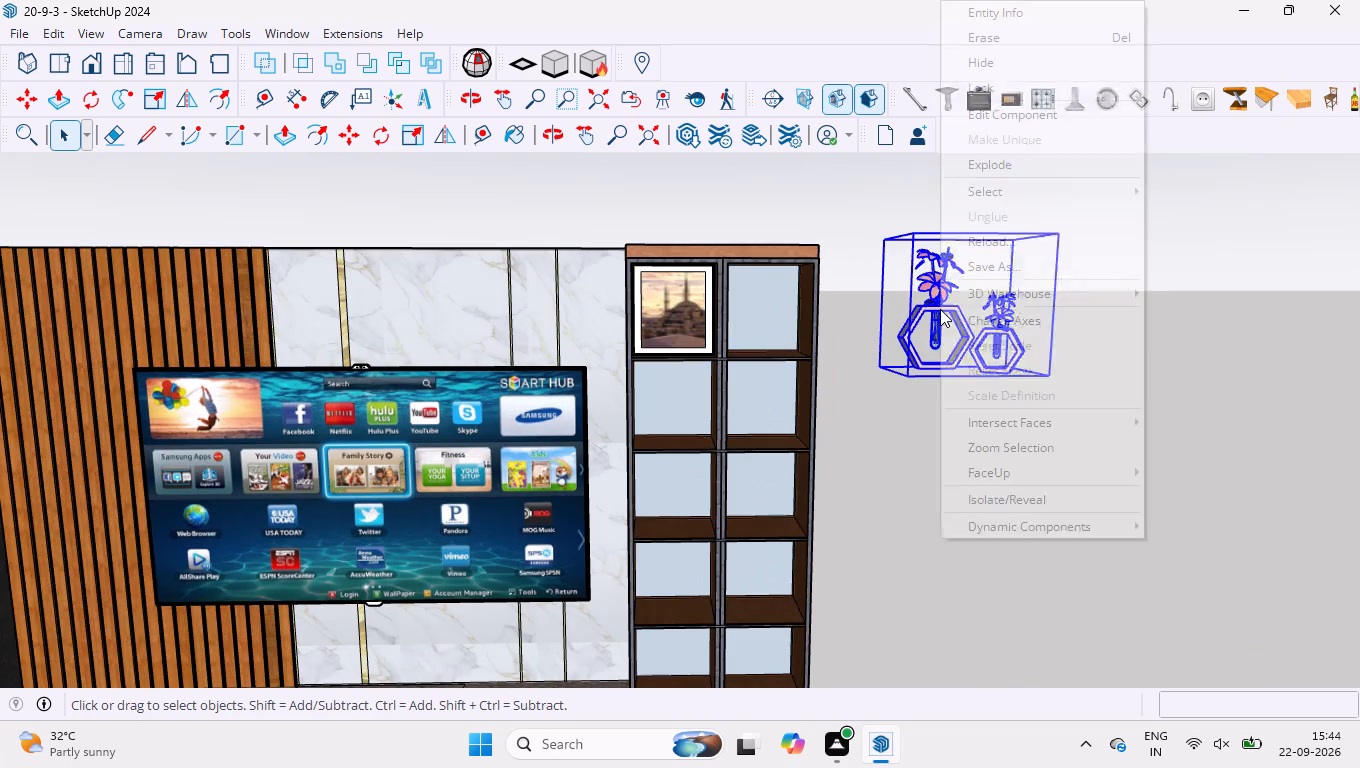
left_click(1030, 171)
left_click(1030, 378)
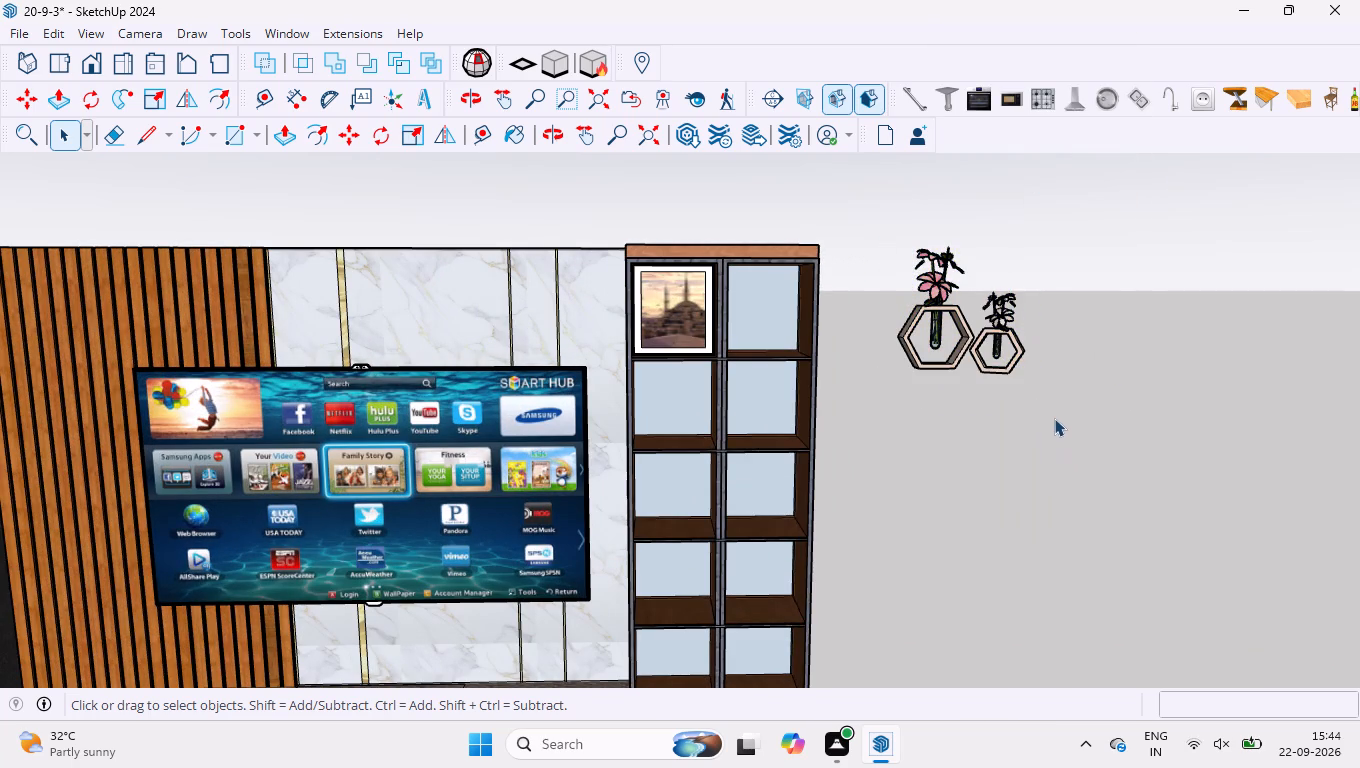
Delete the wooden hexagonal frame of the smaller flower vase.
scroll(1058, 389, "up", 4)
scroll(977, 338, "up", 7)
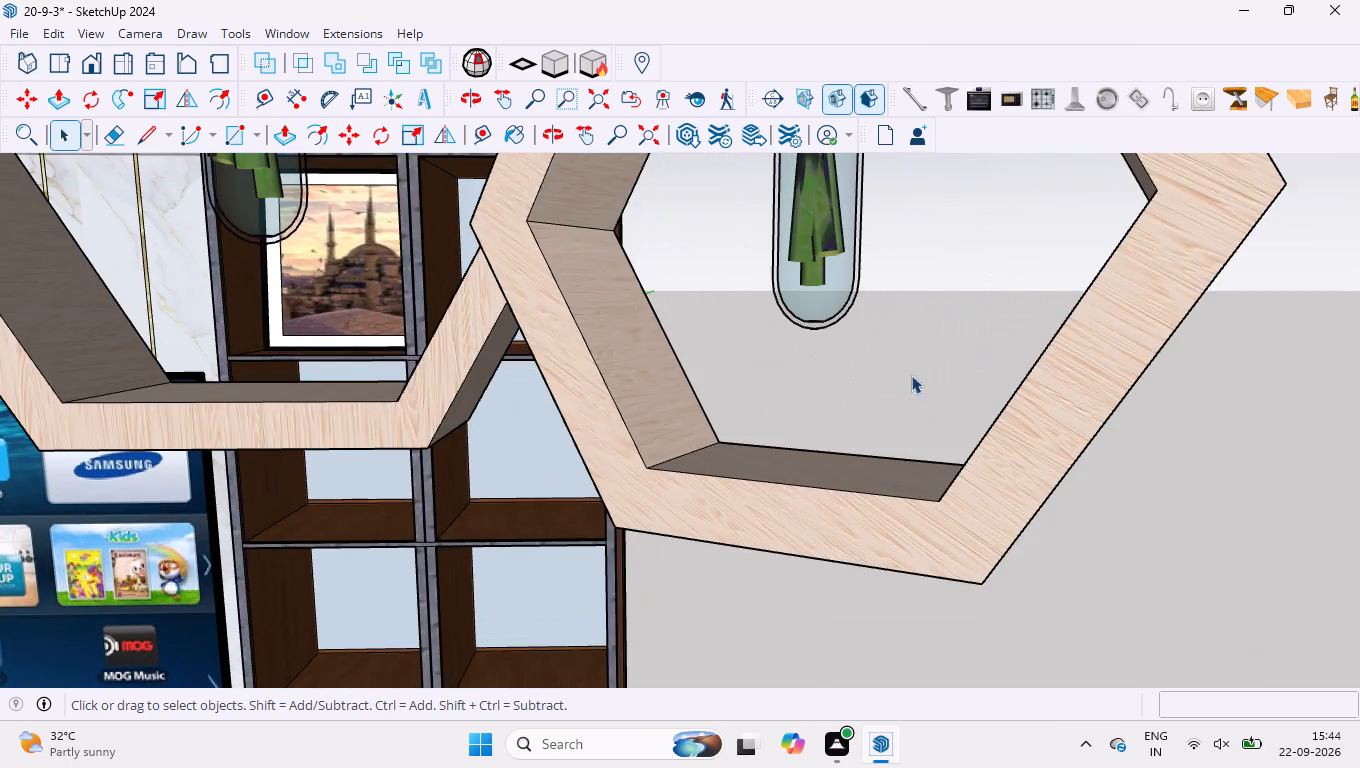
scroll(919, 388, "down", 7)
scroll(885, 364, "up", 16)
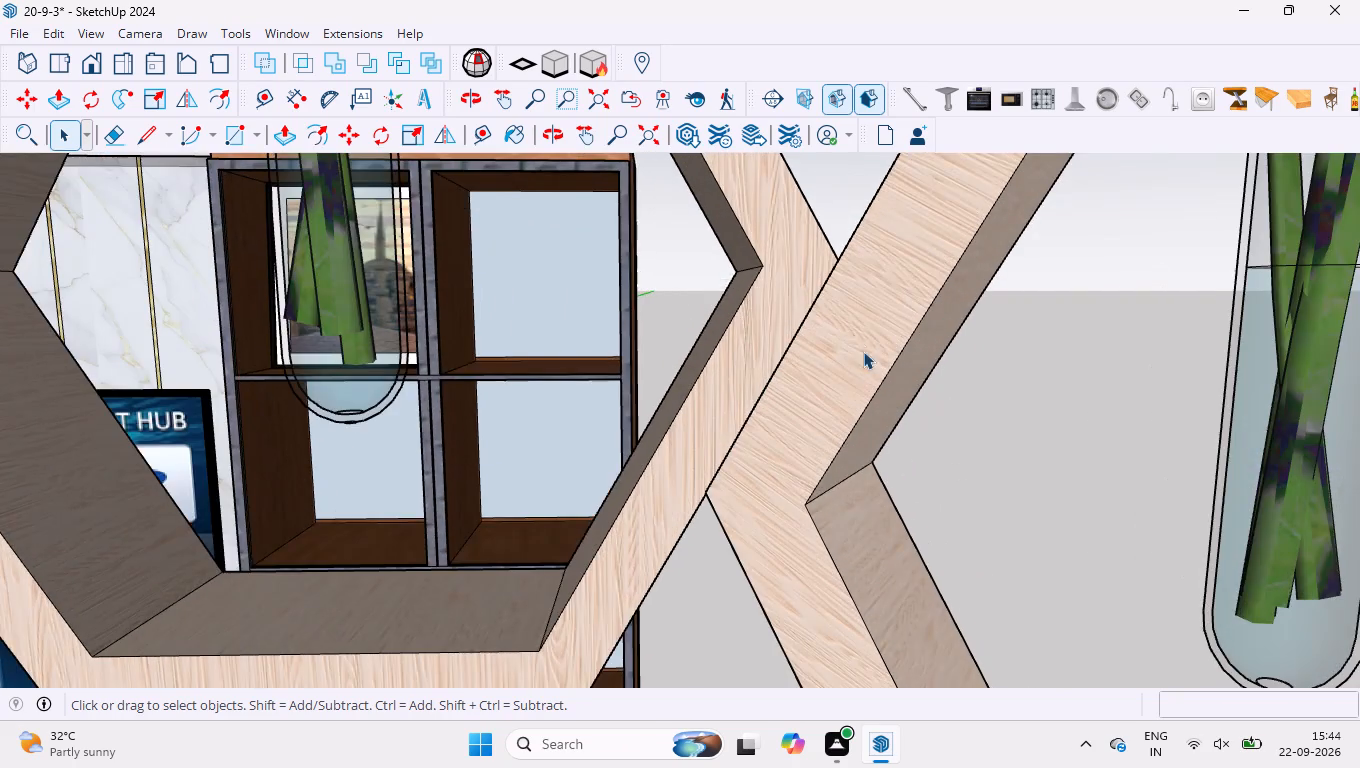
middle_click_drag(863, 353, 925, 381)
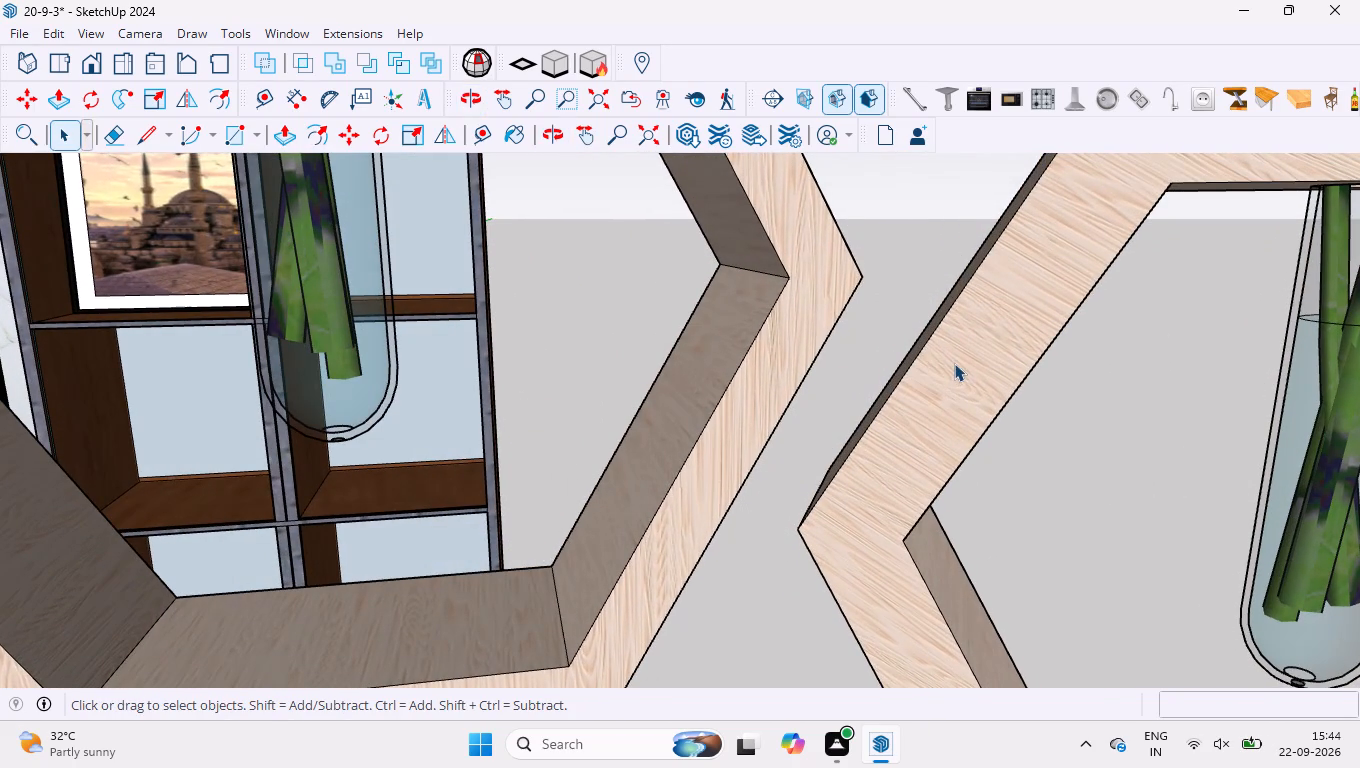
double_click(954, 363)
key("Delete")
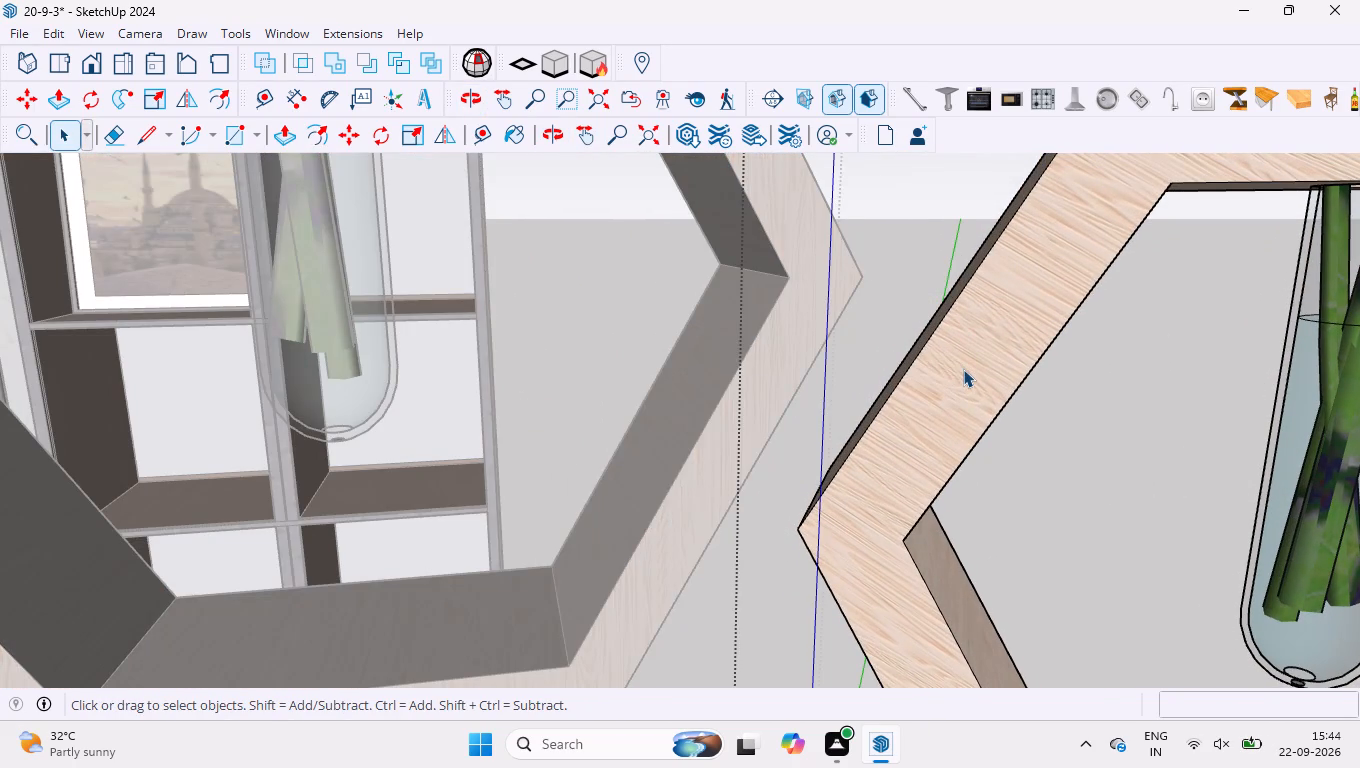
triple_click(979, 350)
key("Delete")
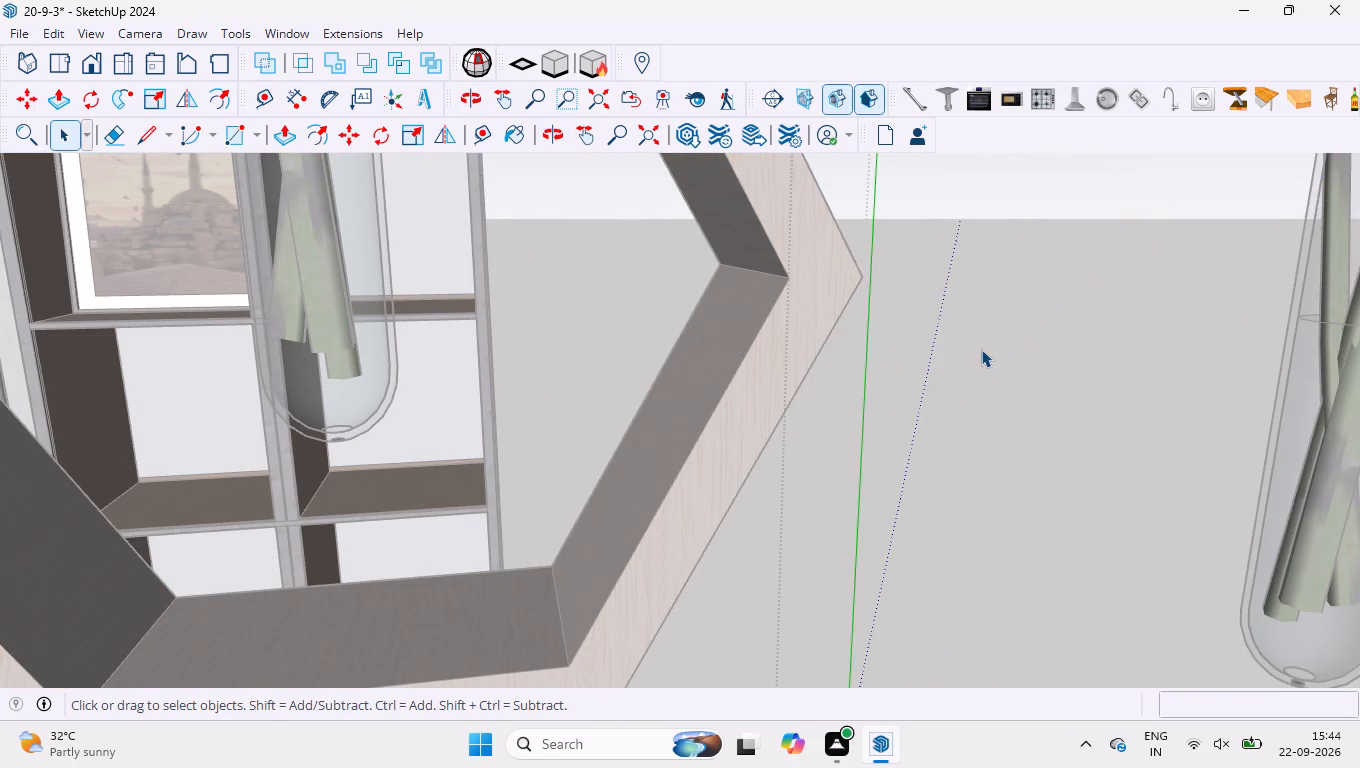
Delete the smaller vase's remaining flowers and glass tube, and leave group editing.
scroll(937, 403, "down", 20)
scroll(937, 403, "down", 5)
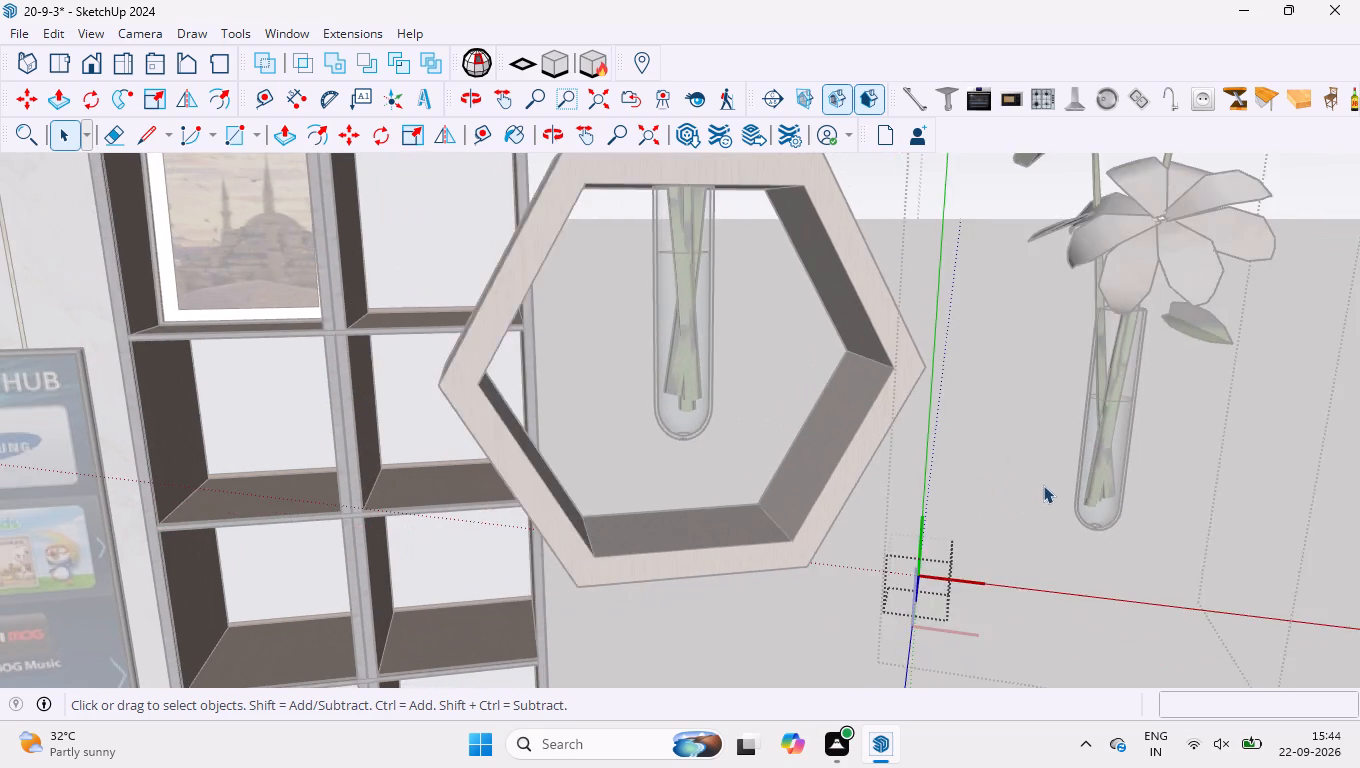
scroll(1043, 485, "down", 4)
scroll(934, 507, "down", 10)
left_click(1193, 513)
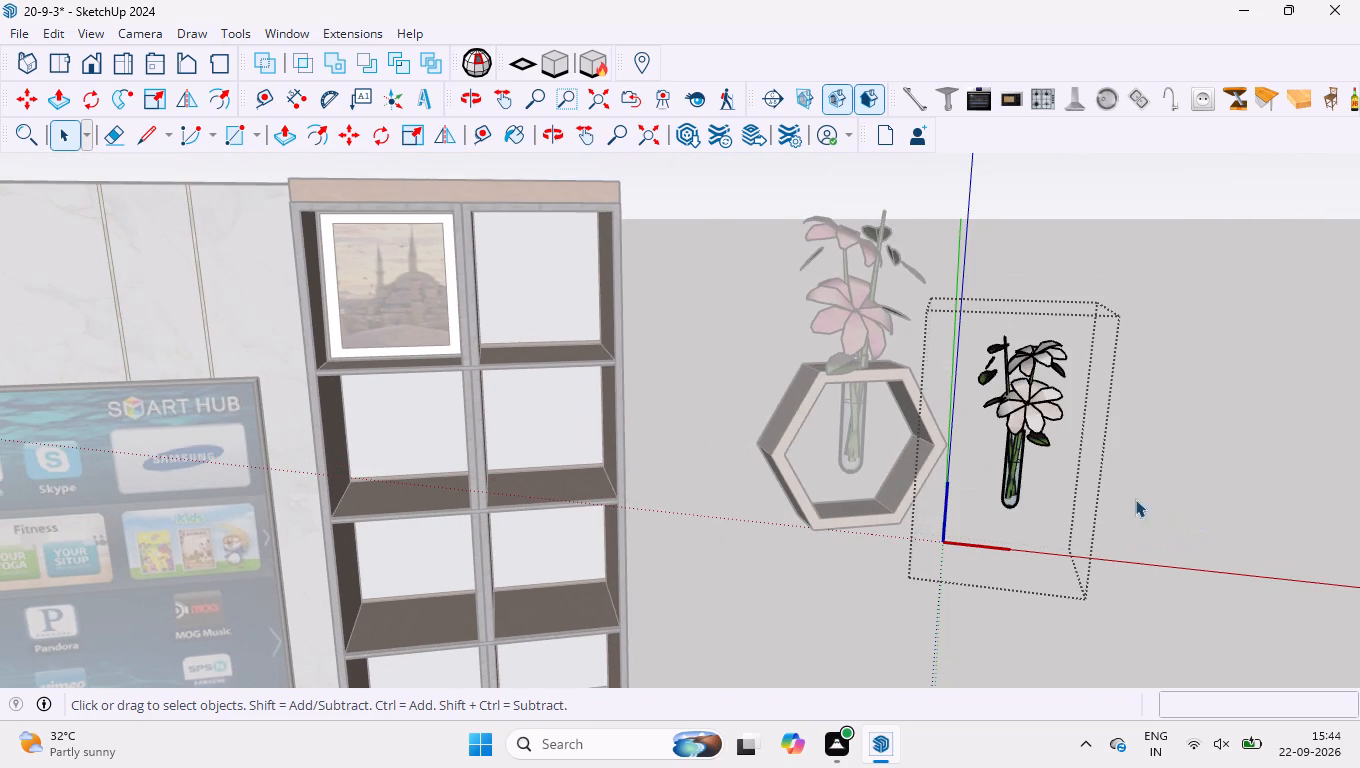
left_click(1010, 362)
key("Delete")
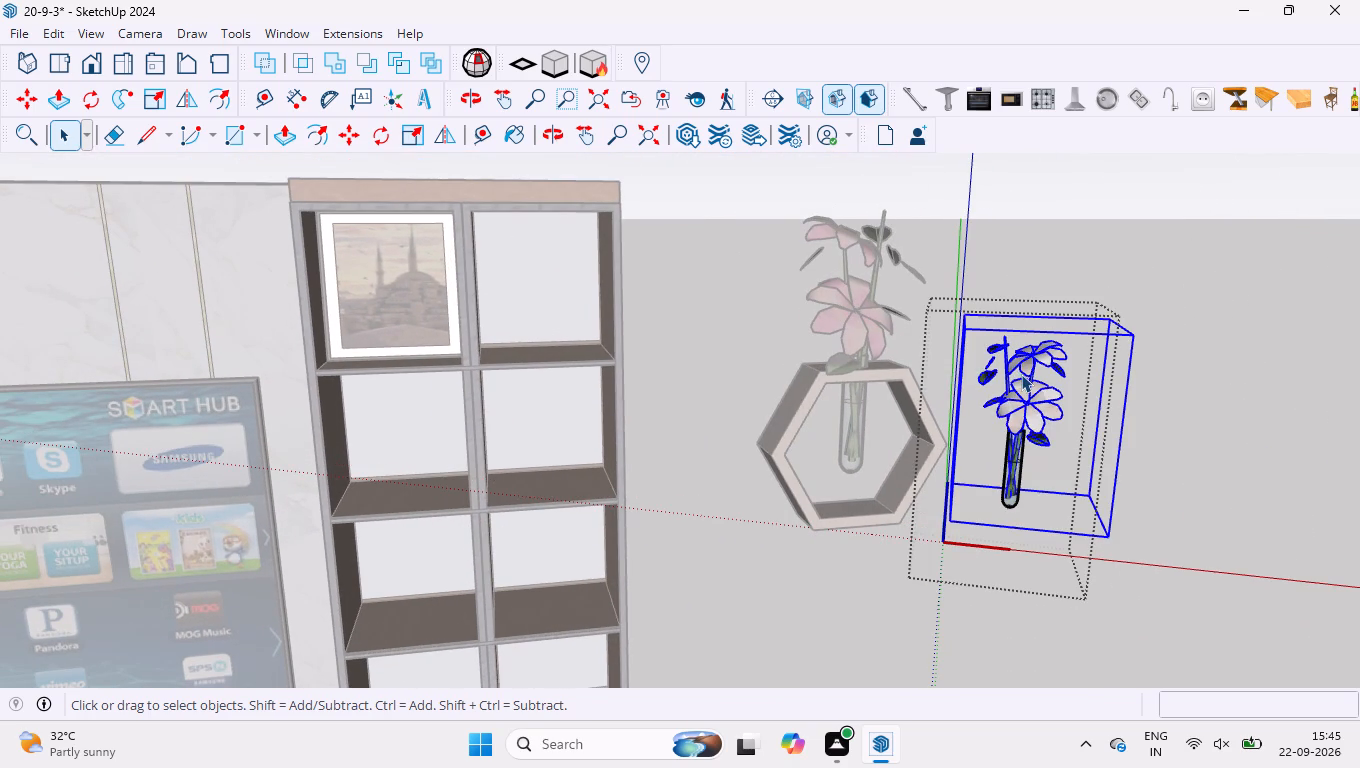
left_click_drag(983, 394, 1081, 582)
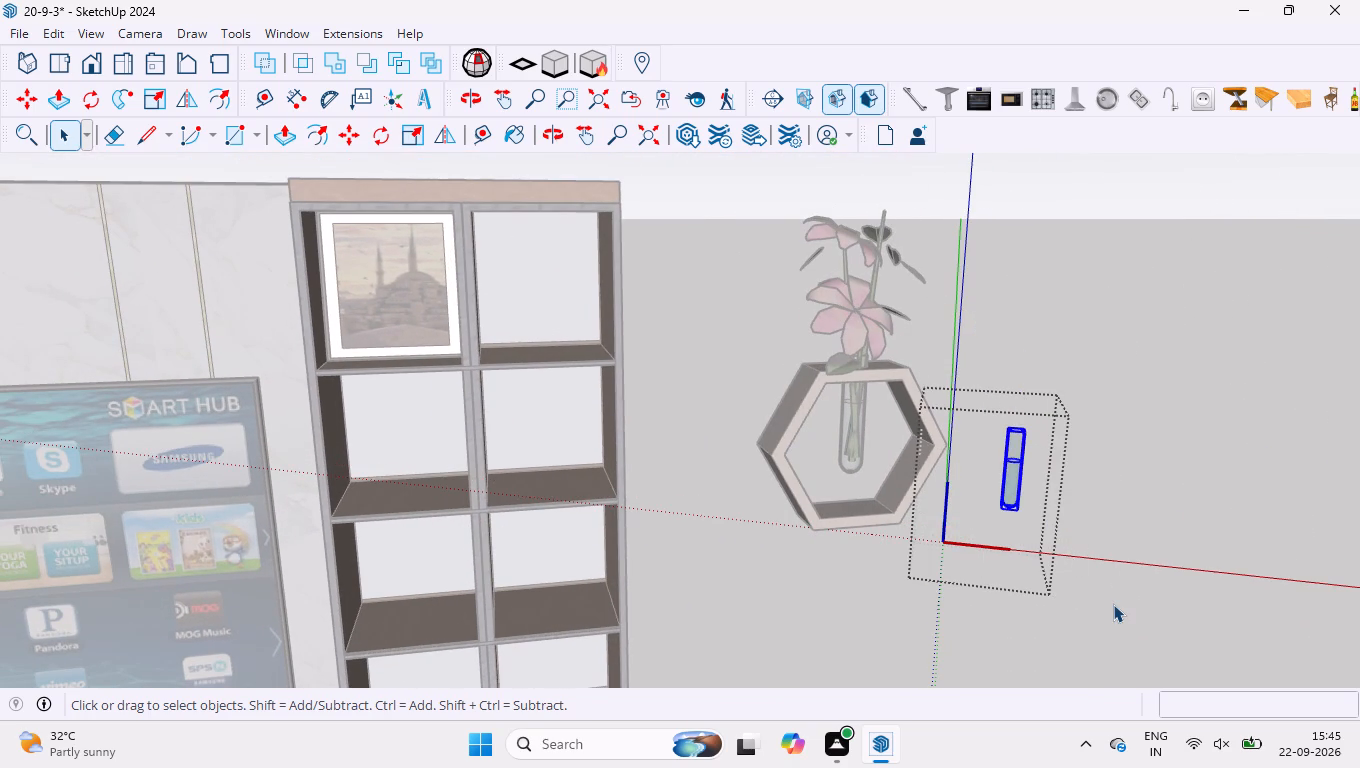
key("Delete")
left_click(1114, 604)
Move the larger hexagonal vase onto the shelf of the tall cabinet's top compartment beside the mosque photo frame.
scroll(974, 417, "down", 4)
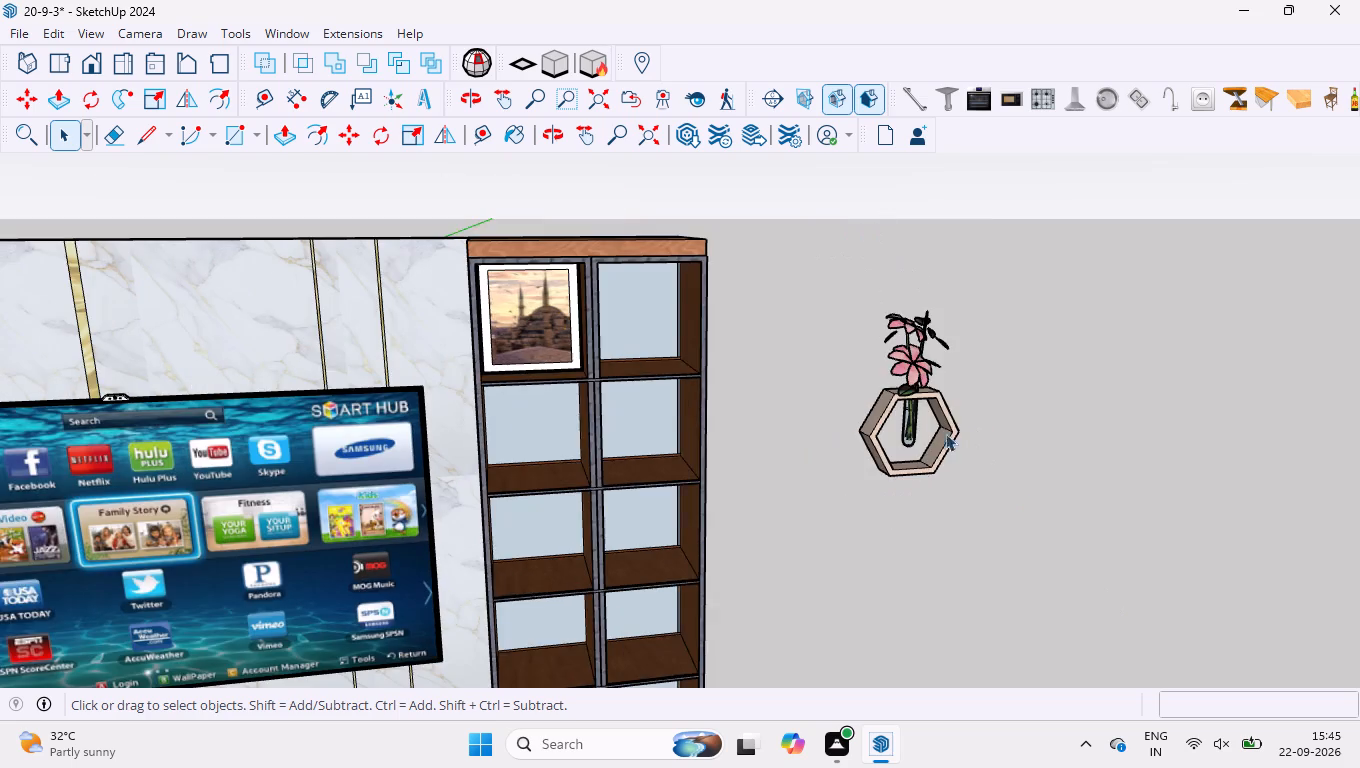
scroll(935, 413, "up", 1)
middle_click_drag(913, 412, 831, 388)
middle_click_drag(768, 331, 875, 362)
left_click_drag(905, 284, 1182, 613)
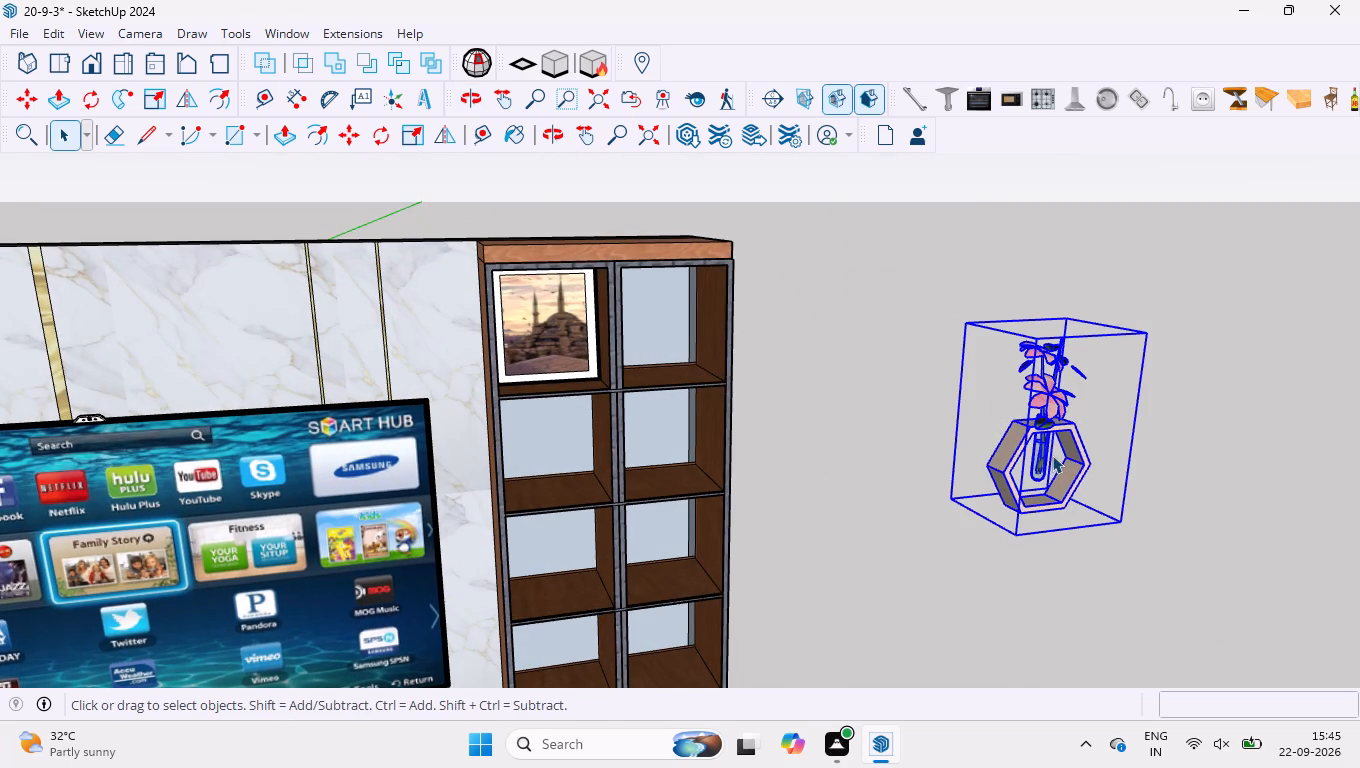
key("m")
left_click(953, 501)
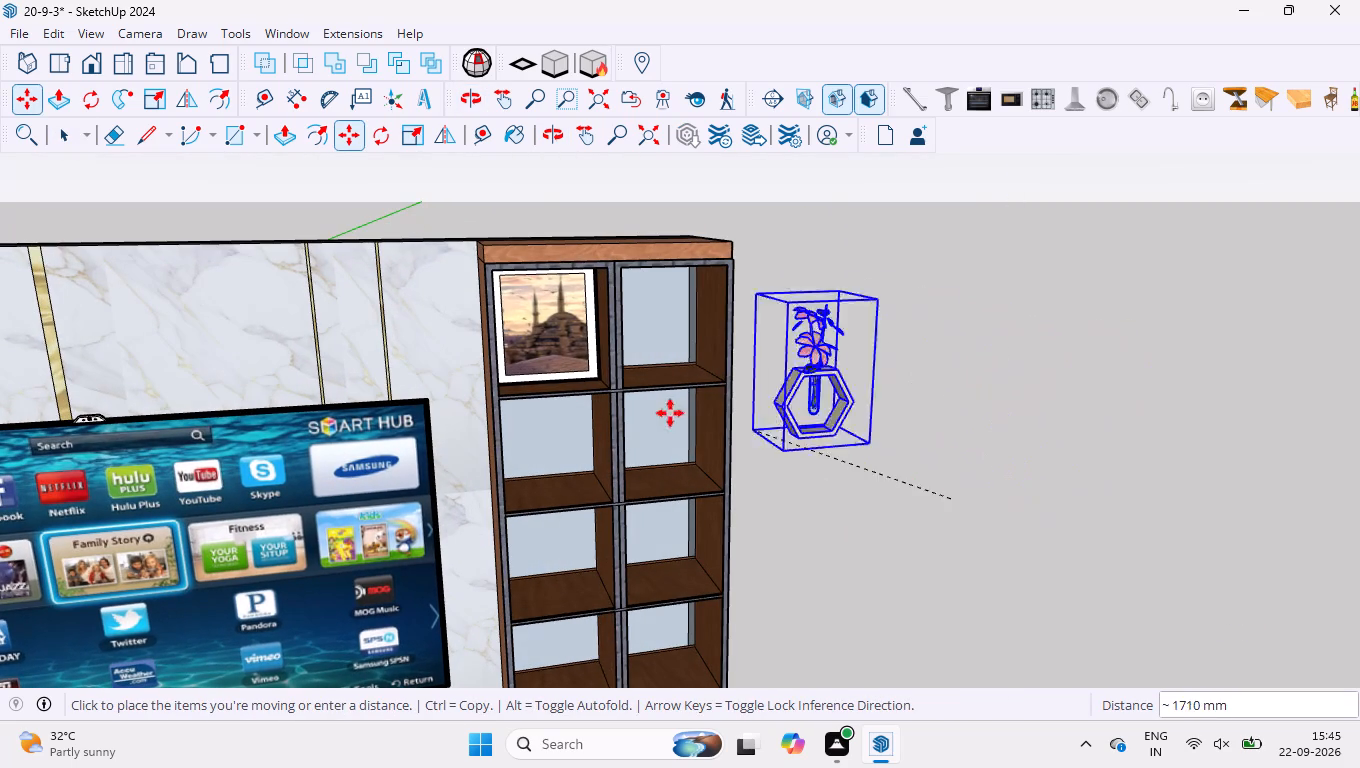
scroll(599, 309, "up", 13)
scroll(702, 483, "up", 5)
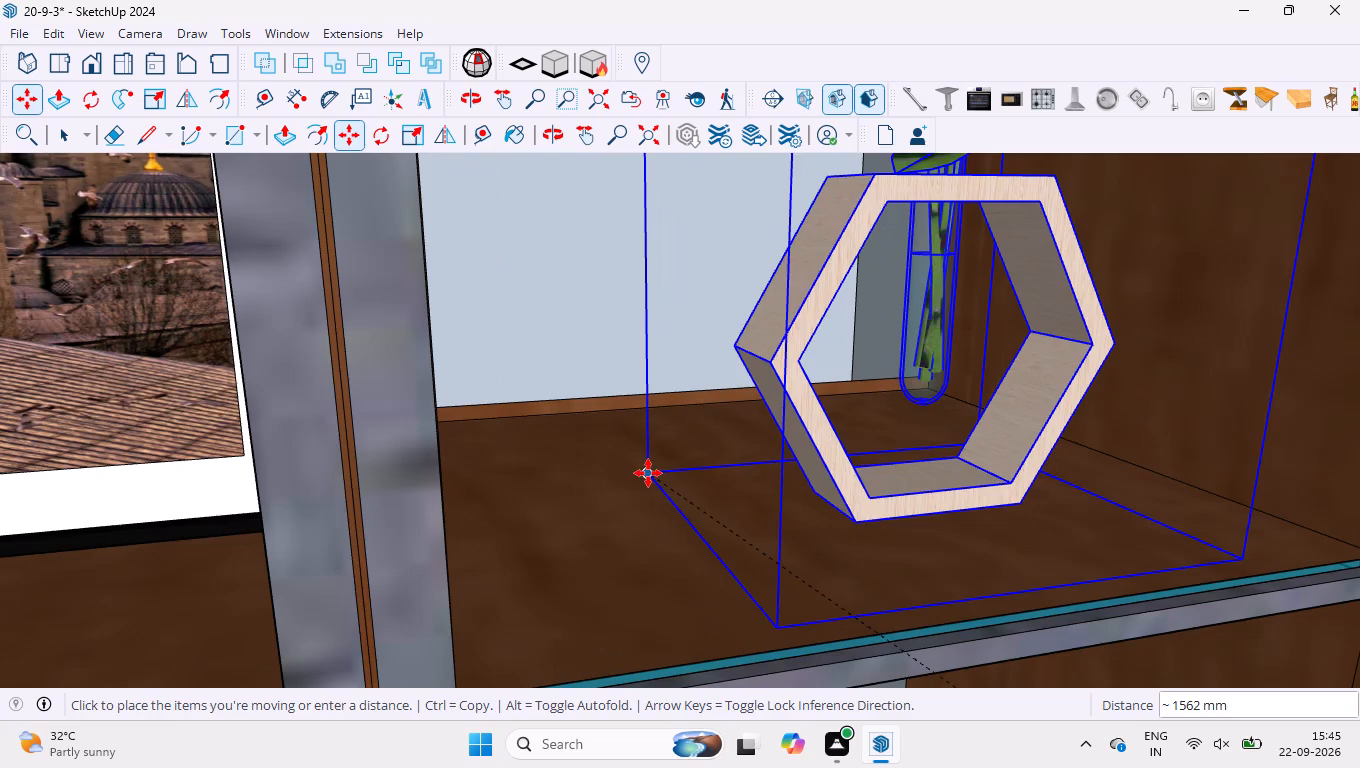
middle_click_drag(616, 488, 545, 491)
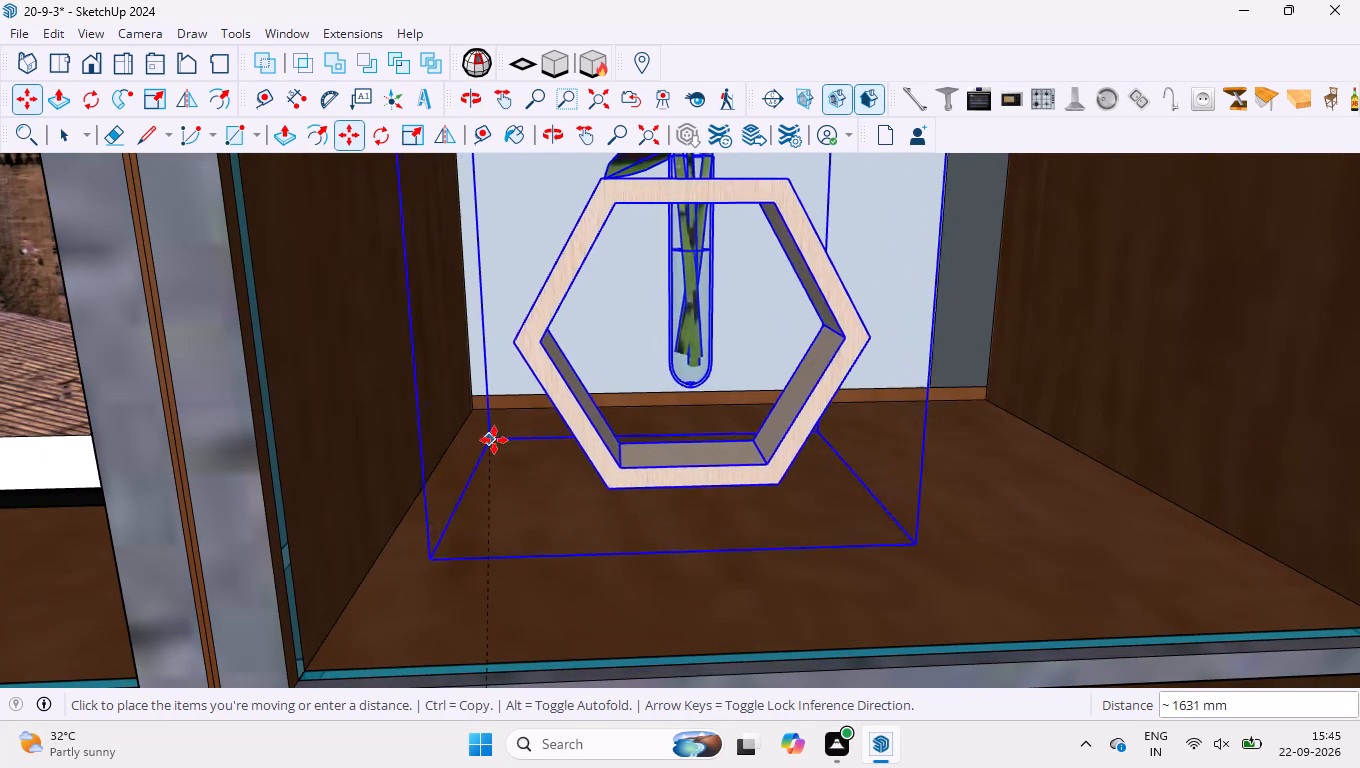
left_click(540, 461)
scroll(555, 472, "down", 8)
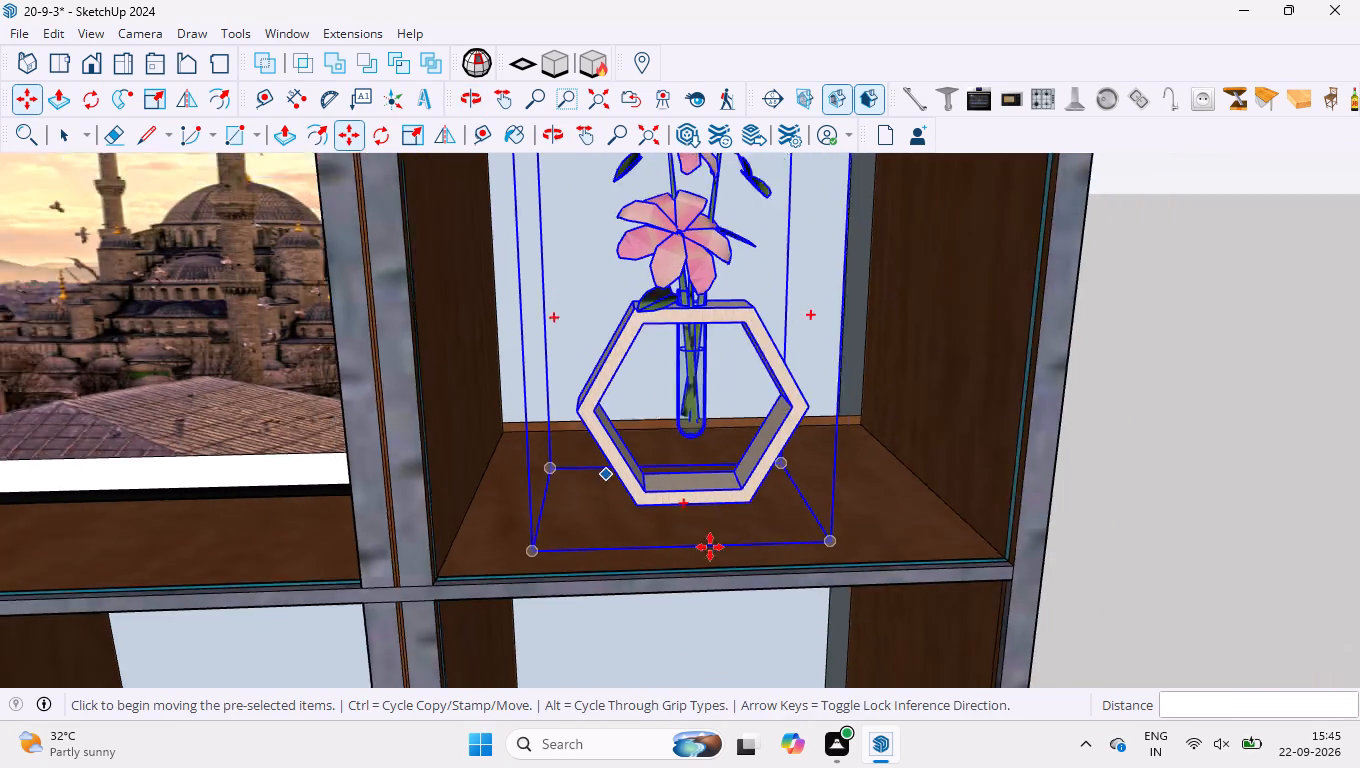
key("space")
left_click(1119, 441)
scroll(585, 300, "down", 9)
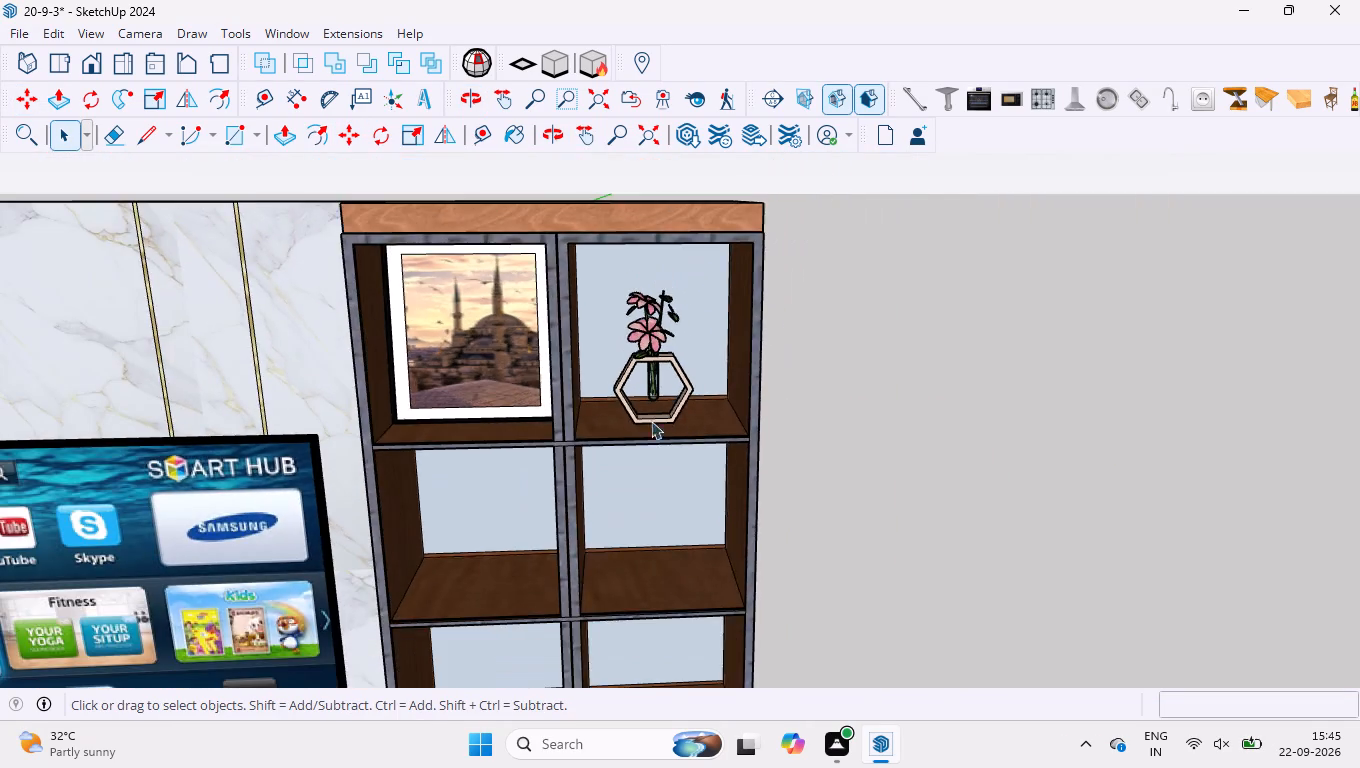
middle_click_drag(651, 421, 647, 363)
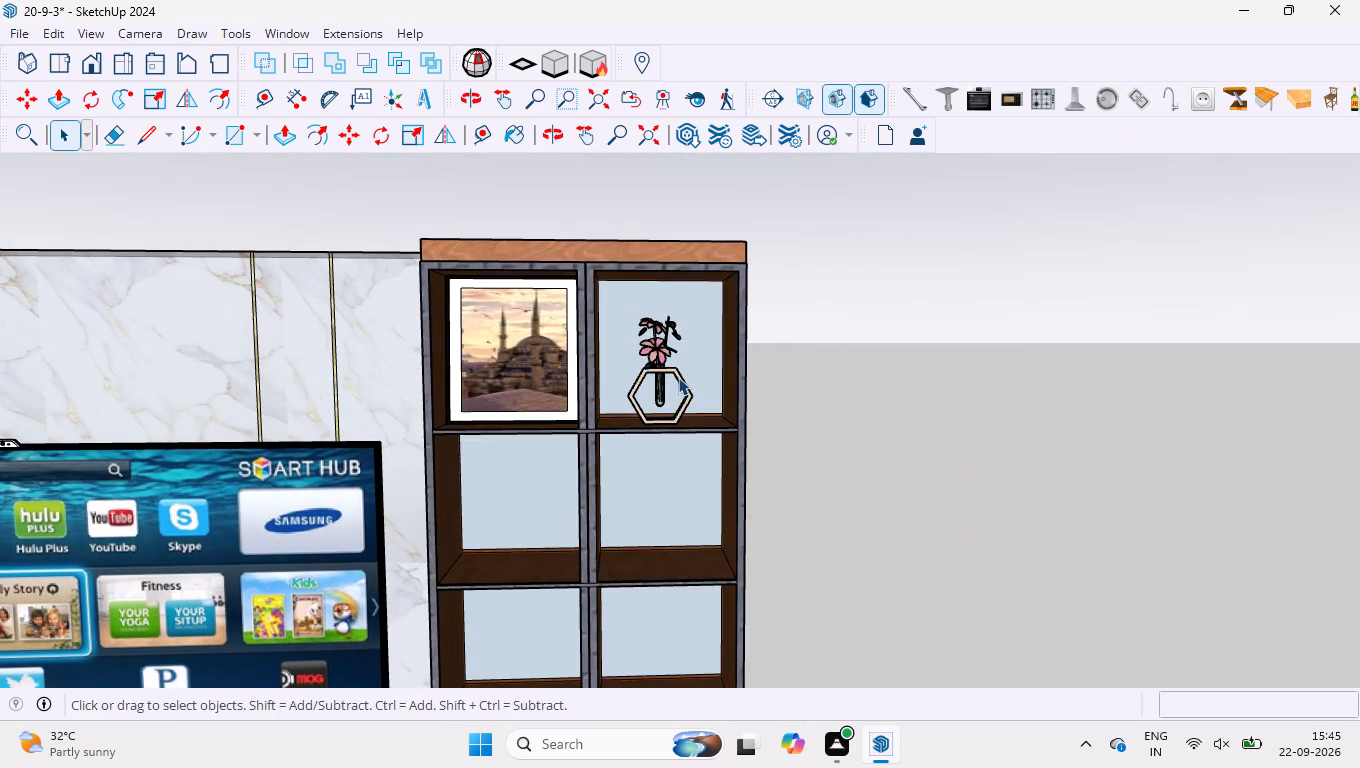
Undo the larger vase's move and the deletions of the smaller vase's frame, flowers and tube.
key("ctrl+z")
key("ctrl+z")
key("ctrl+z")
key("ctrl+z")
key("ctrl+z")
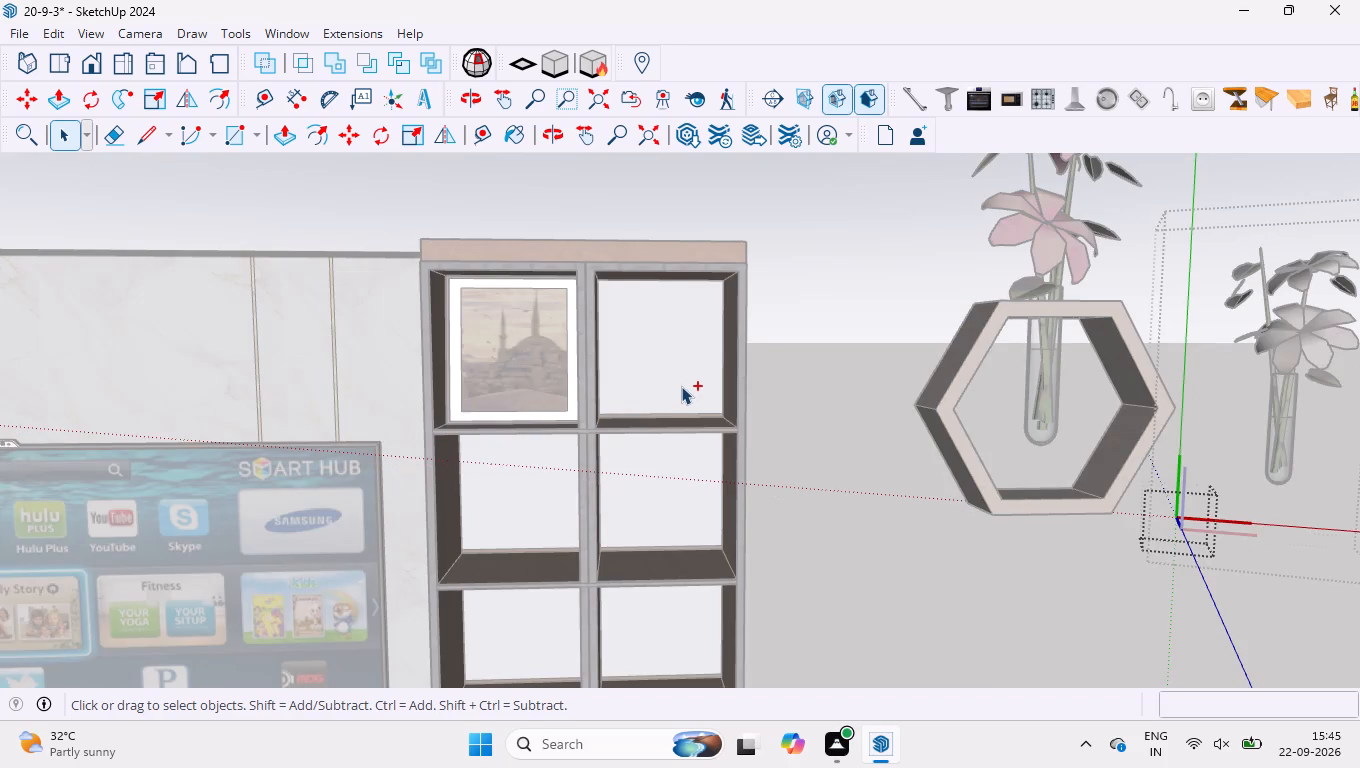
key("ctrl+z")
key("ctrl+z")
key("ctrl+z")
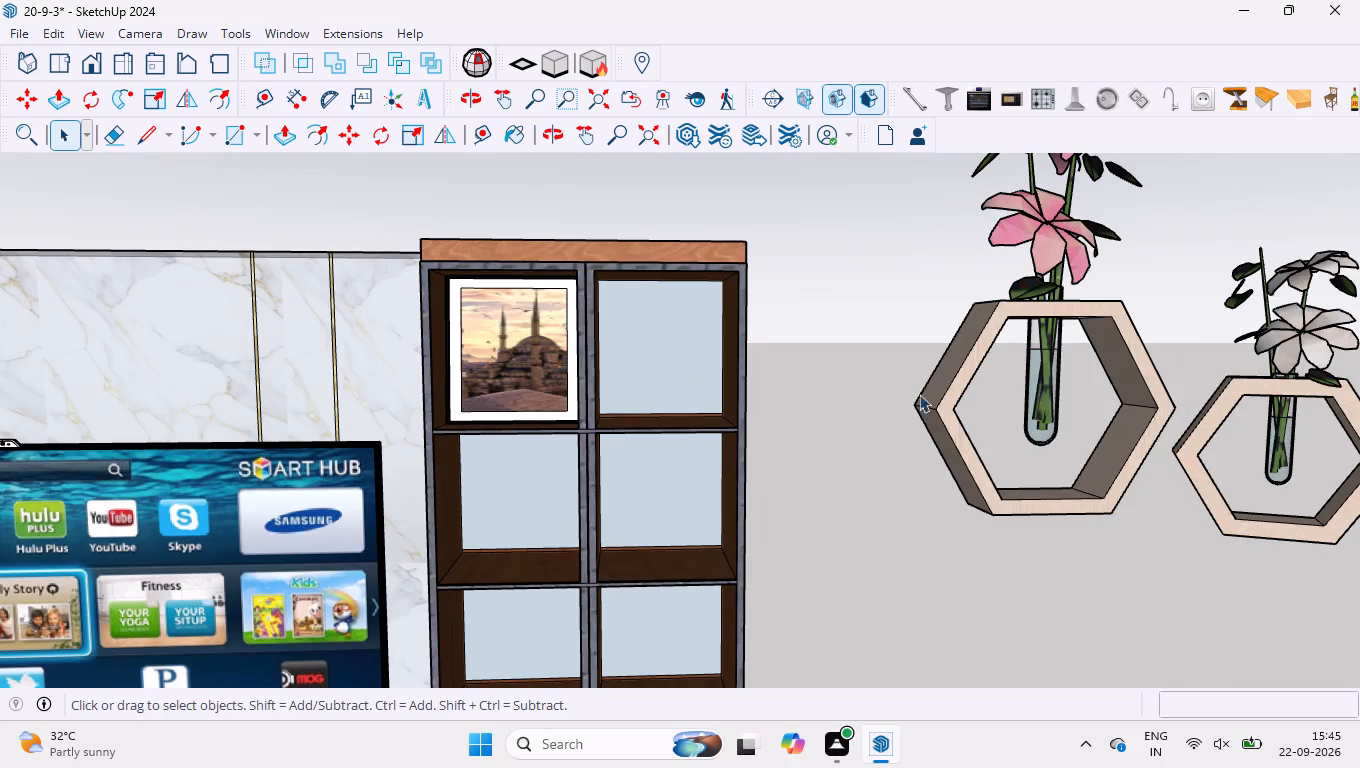
Move both hexagonal flower vases together onto the shelf of the top compartment beside the mosque photo frame.
left_click(930, 383)
scroll(928, 395, "down", 3)
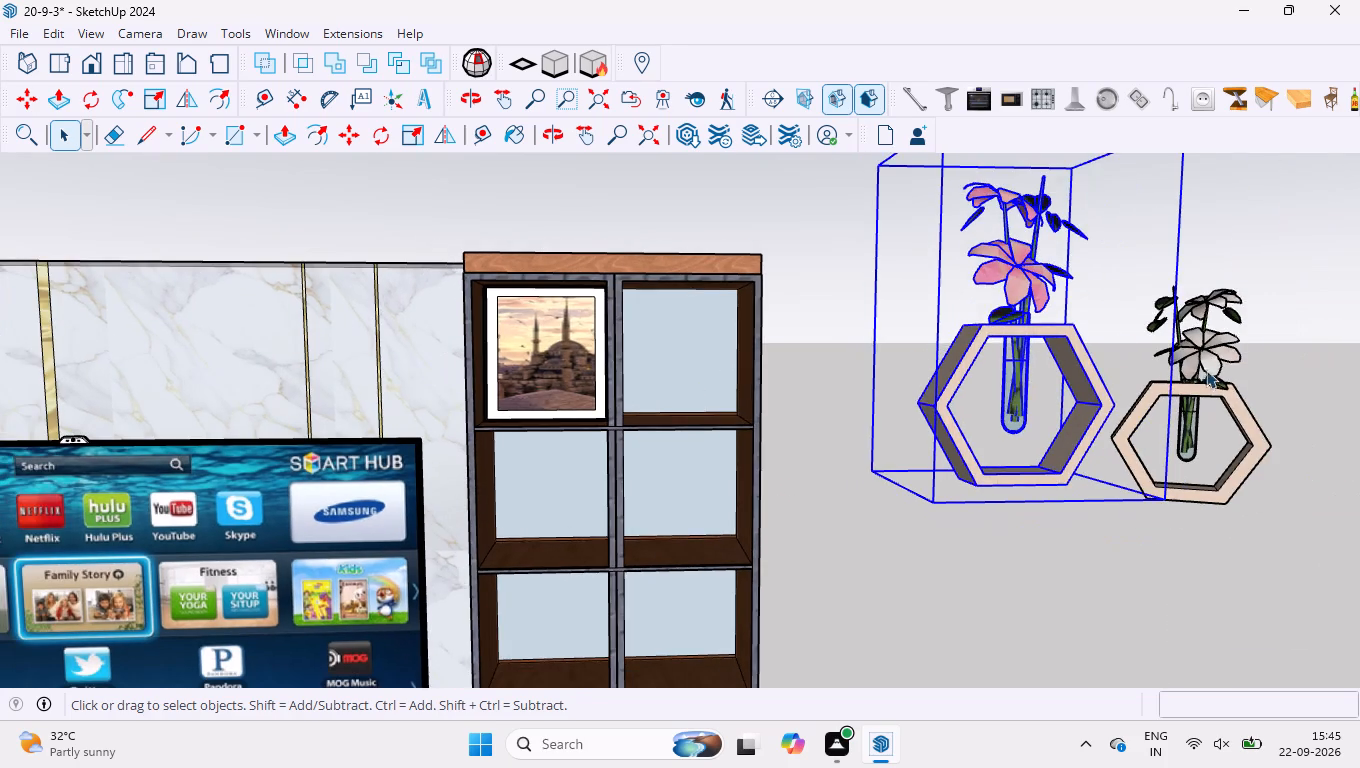
scroll(1087, 361, "down", 4)
left_click_drag(944, 203, 1308, 510)
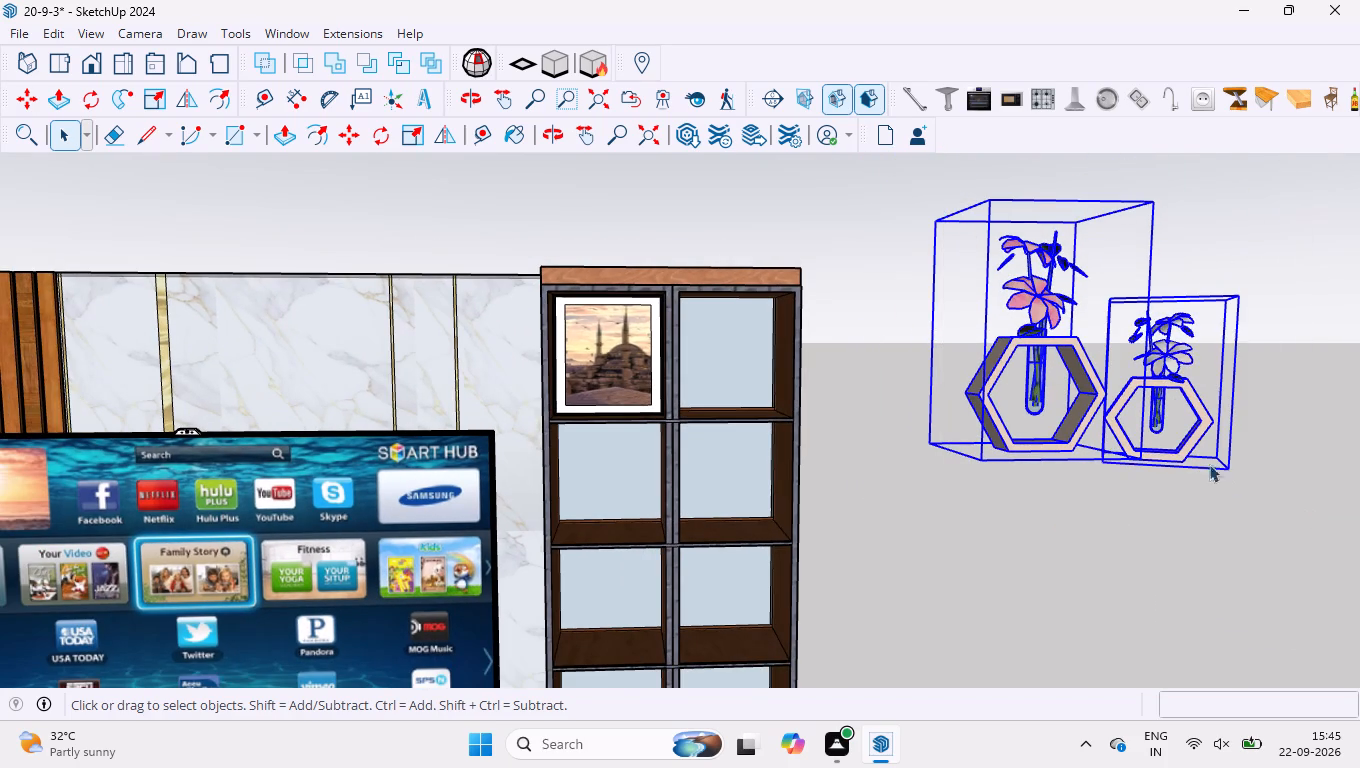
key("m")
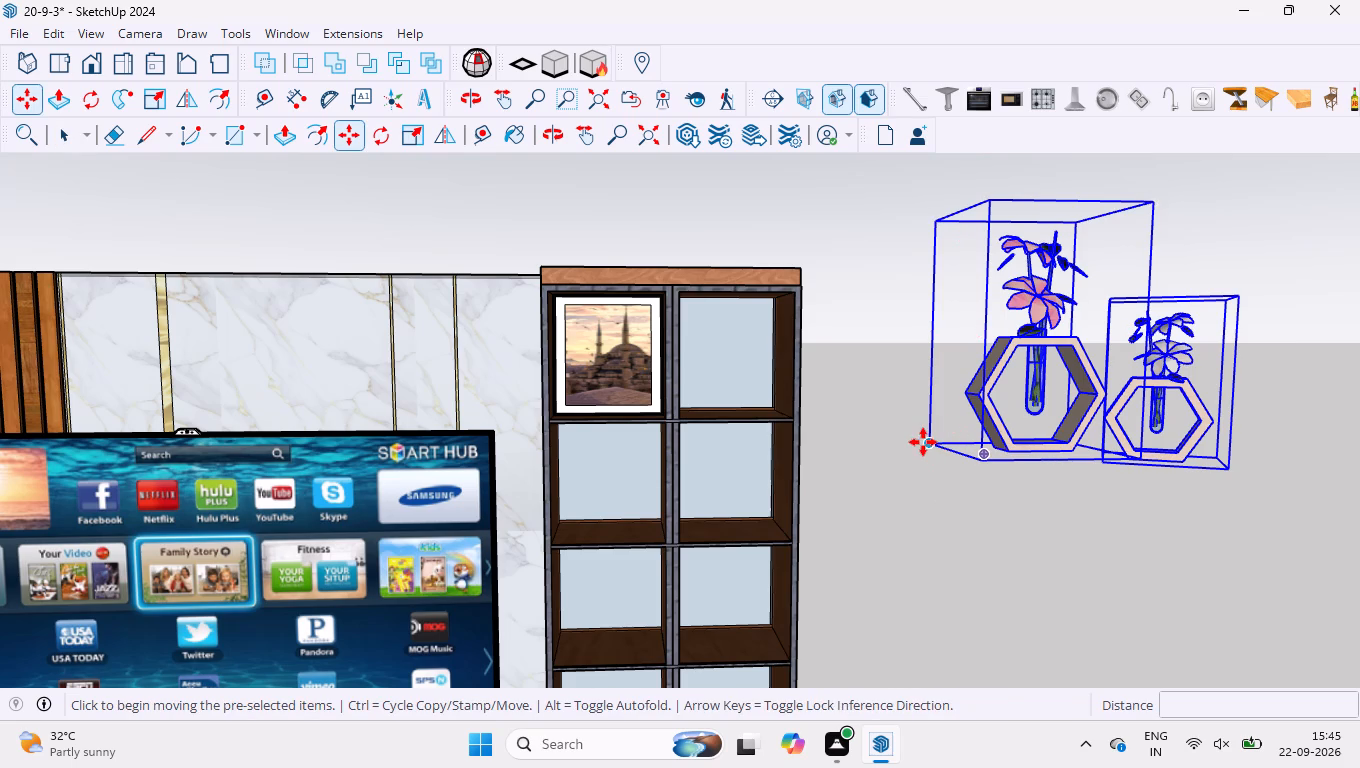
left_click(927, 441)
scroll(712, 403, "up", 15)
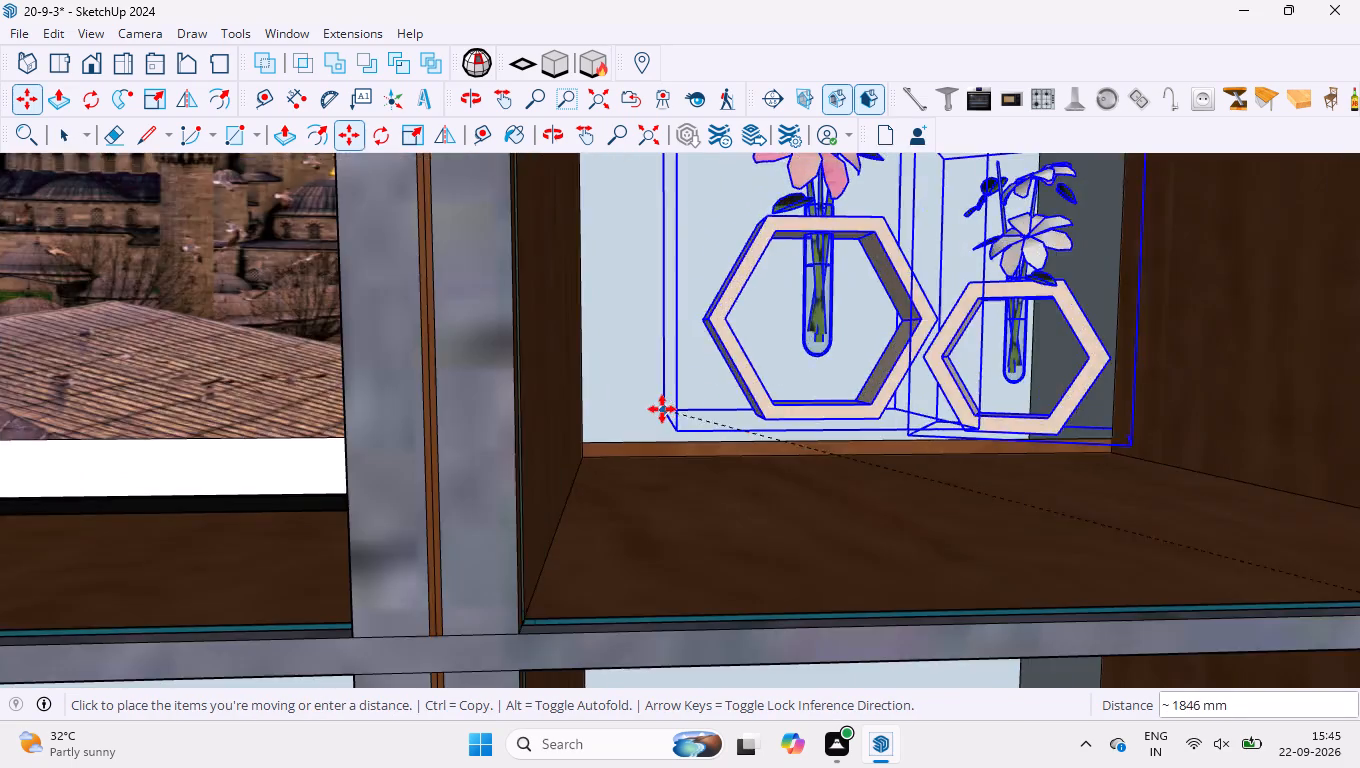
scroll(662, 414, "up", 5)
scroll(505, 522, "down", 6)
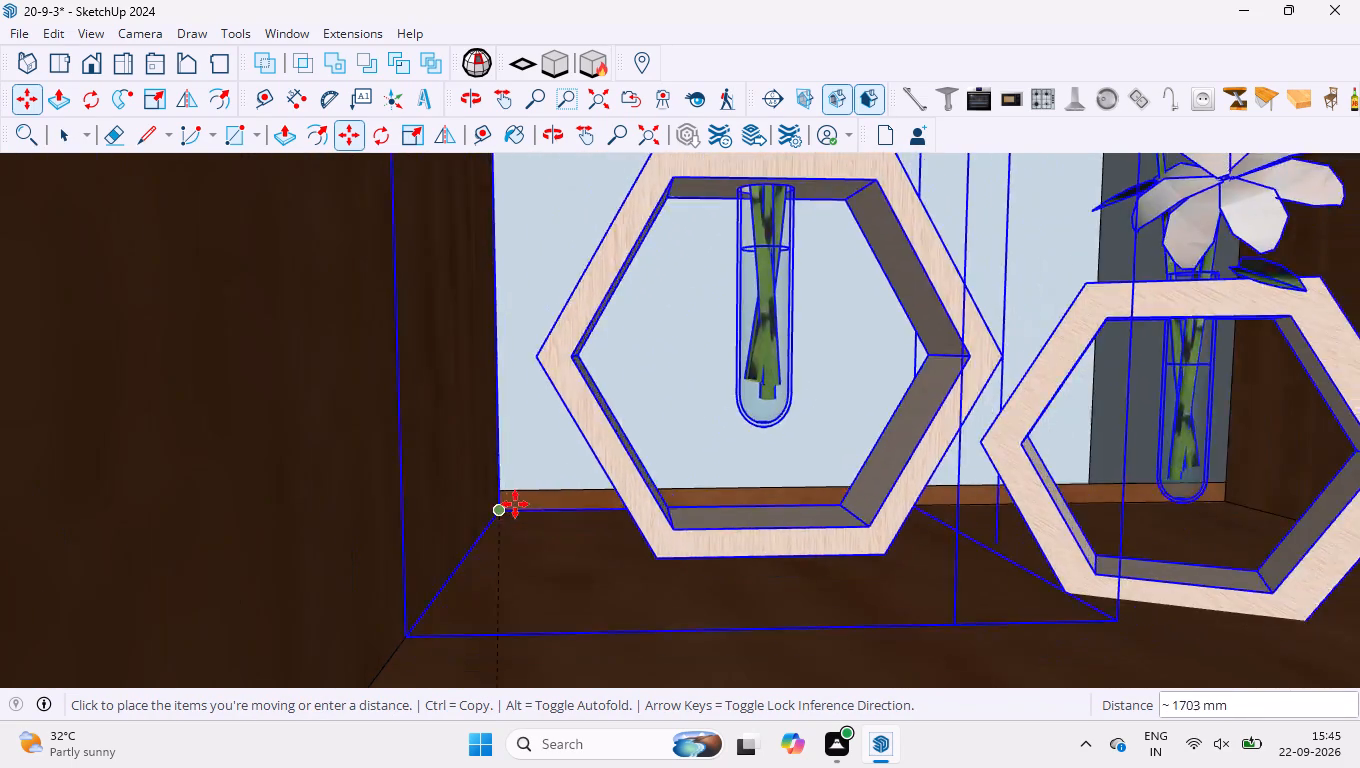
scroll(515, 504, "down", 9)
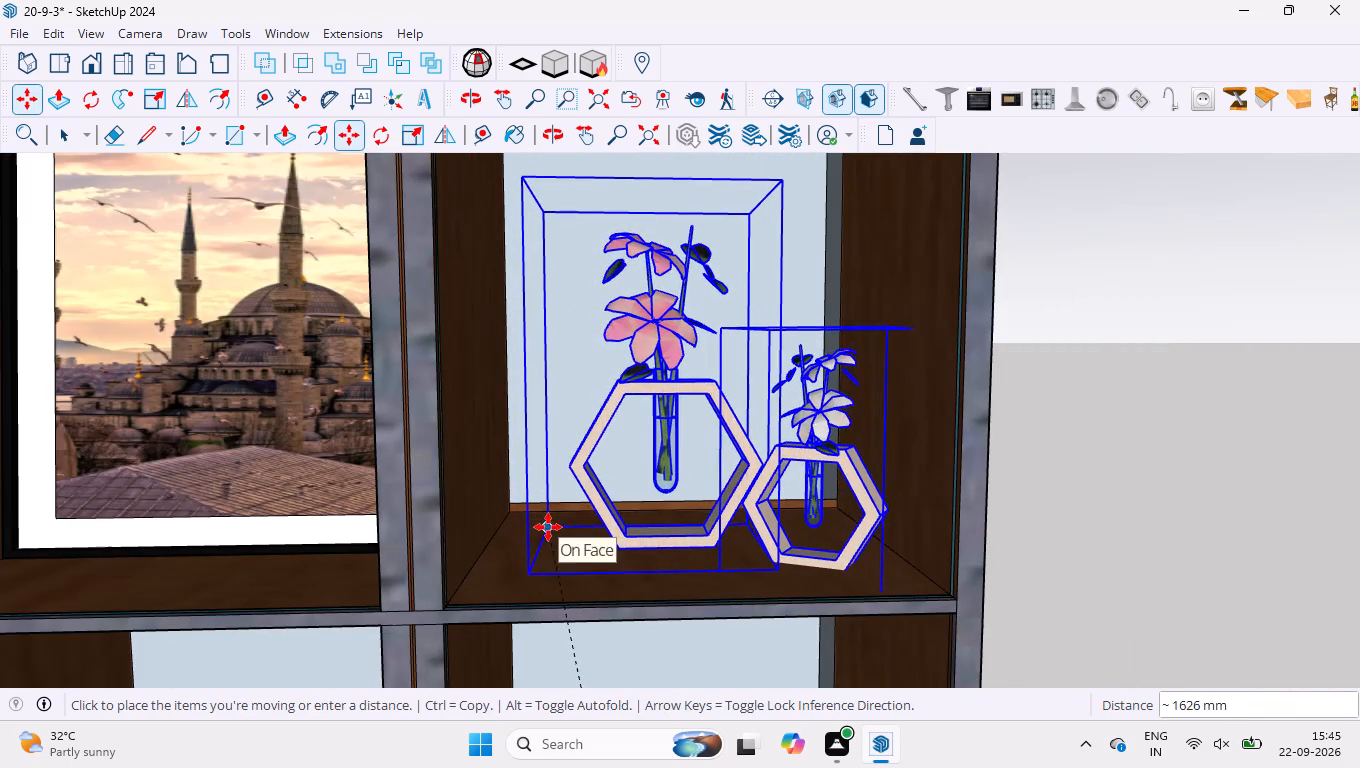
left_click(547, 521)
key("space")
left_click(1074, 495)
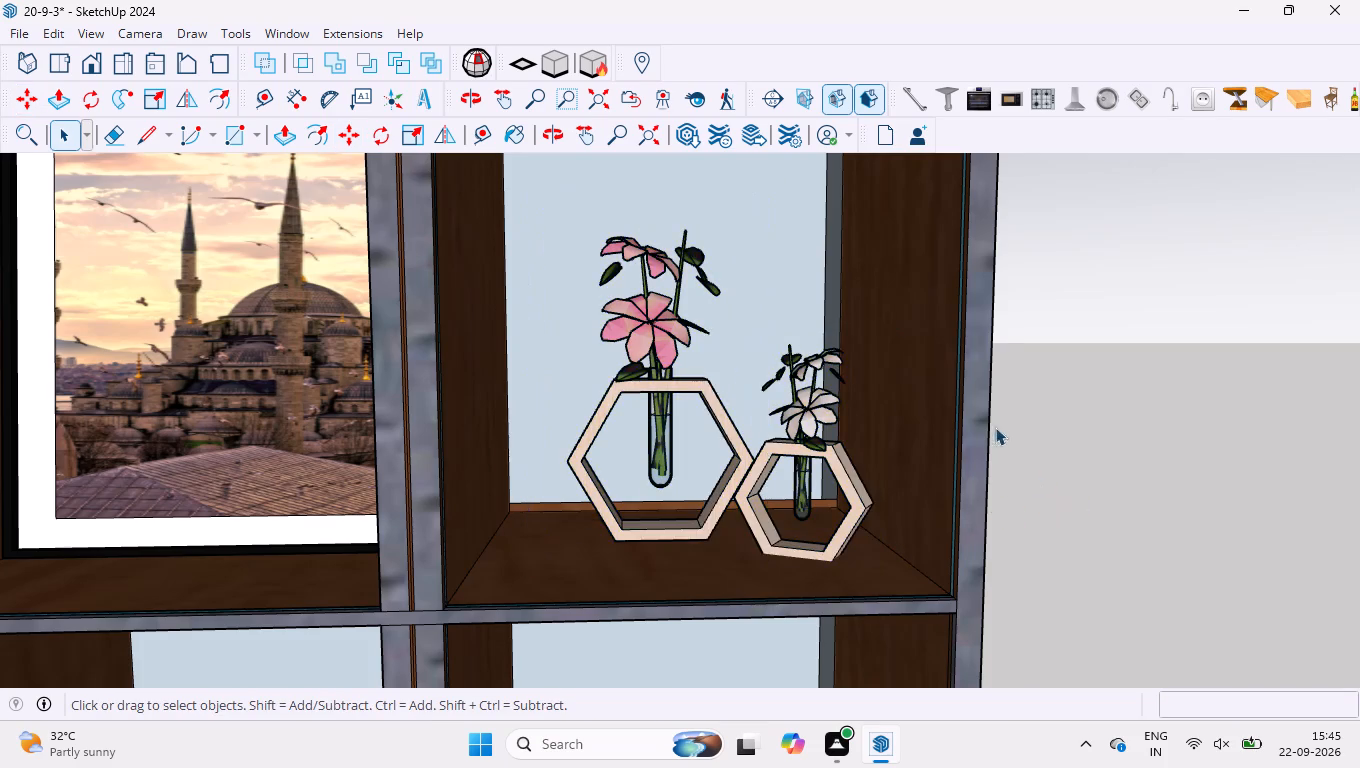
scroll(987, 418, "down", 5)
scroll(842, 298, "down", 9)
middle_click_drag(915, 460, 835, 471)
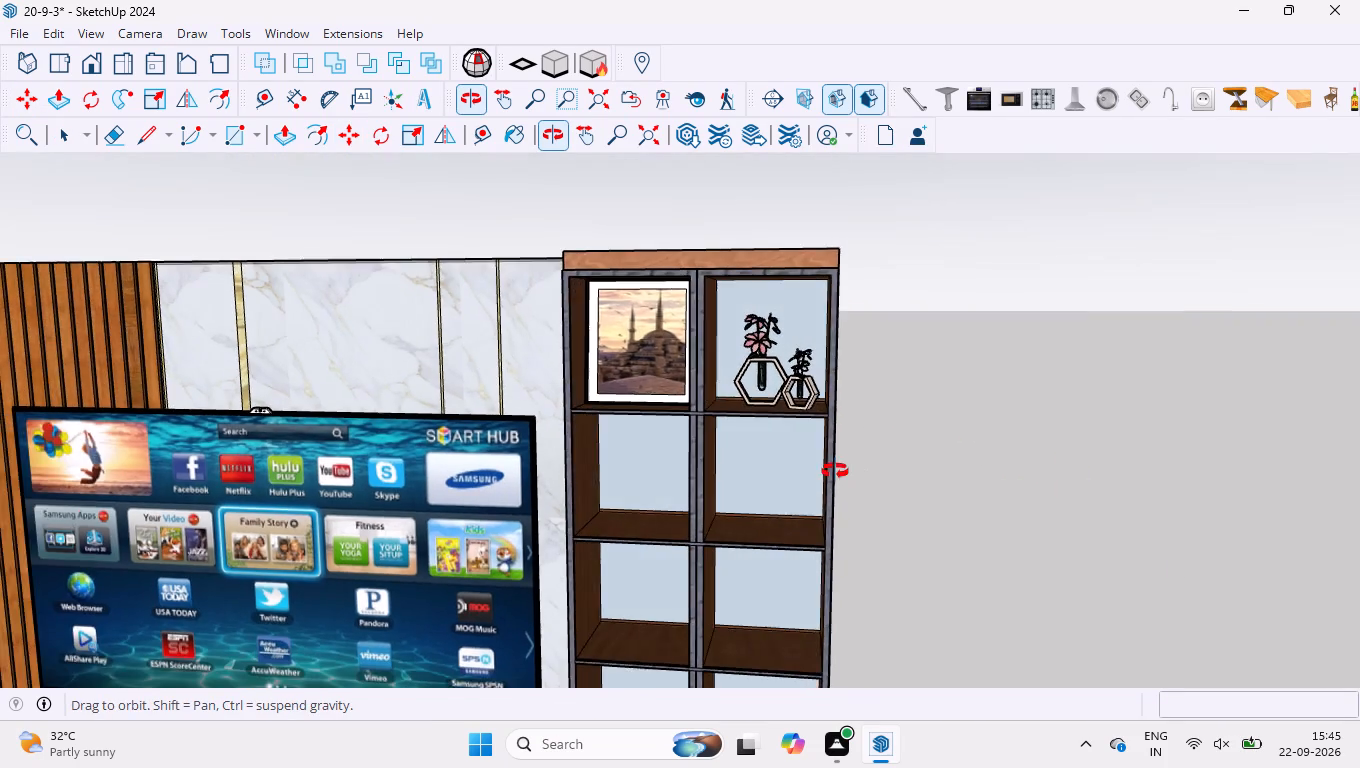
middle_click_drag(835, 471, 855, 455)
scroll(844, 382, "down", 4)
scroll(772, 464, "up", 2)
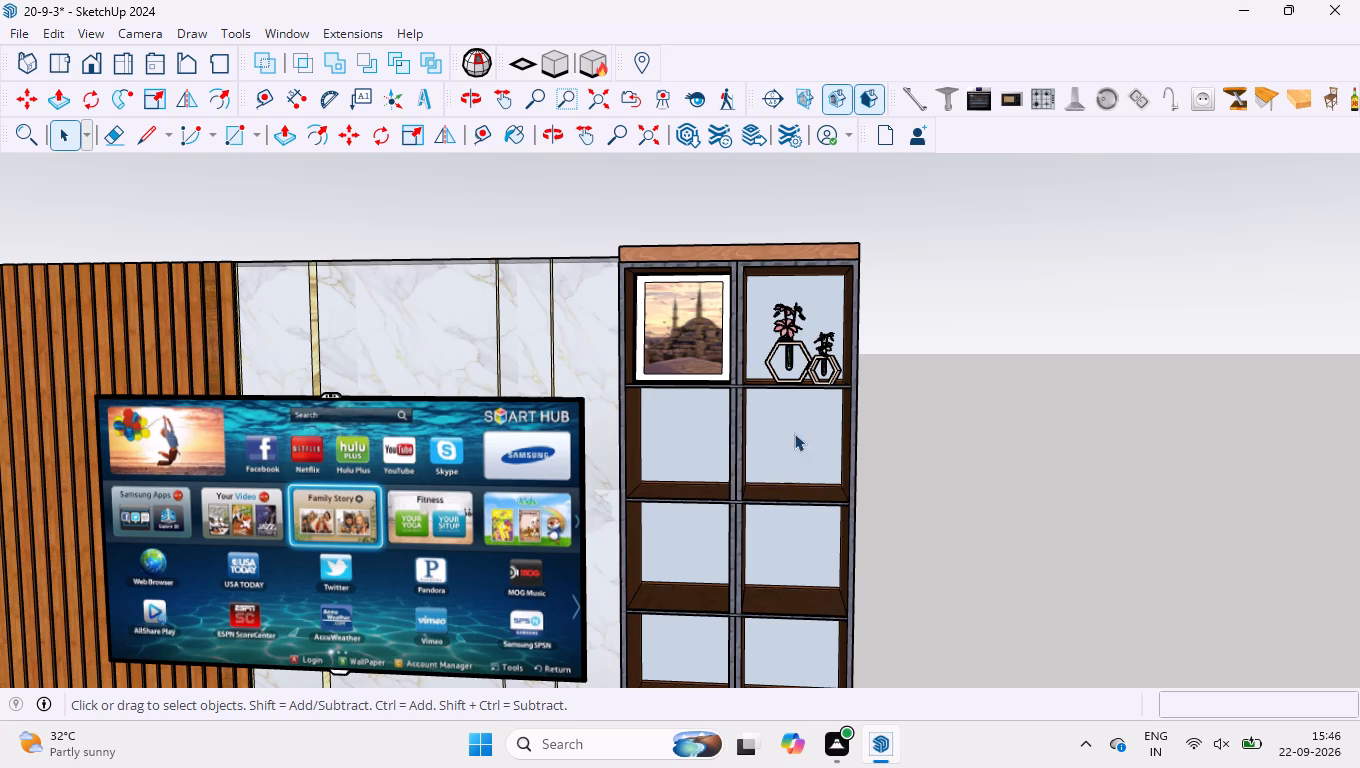
Search 3D Warehouse for "deer toy".
left_click(697, 141)
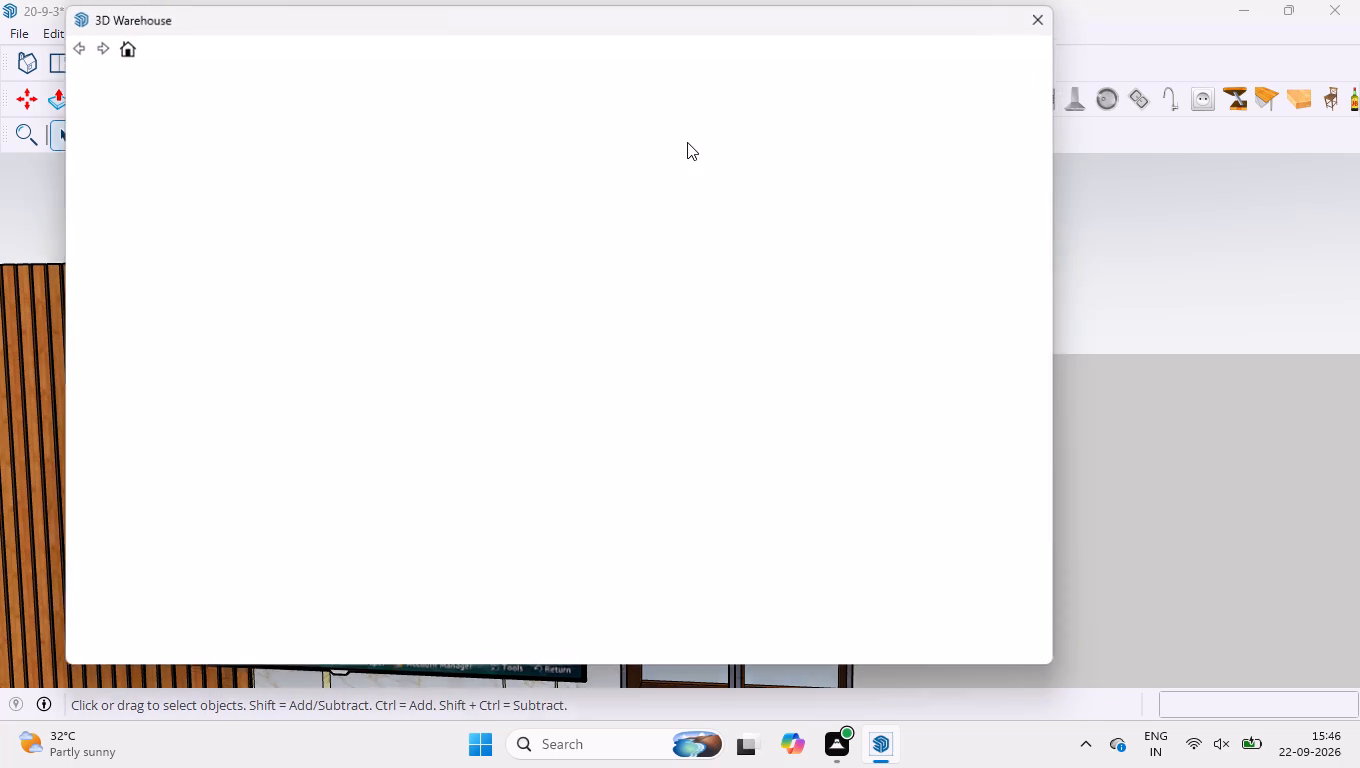
left_click(542, 87)
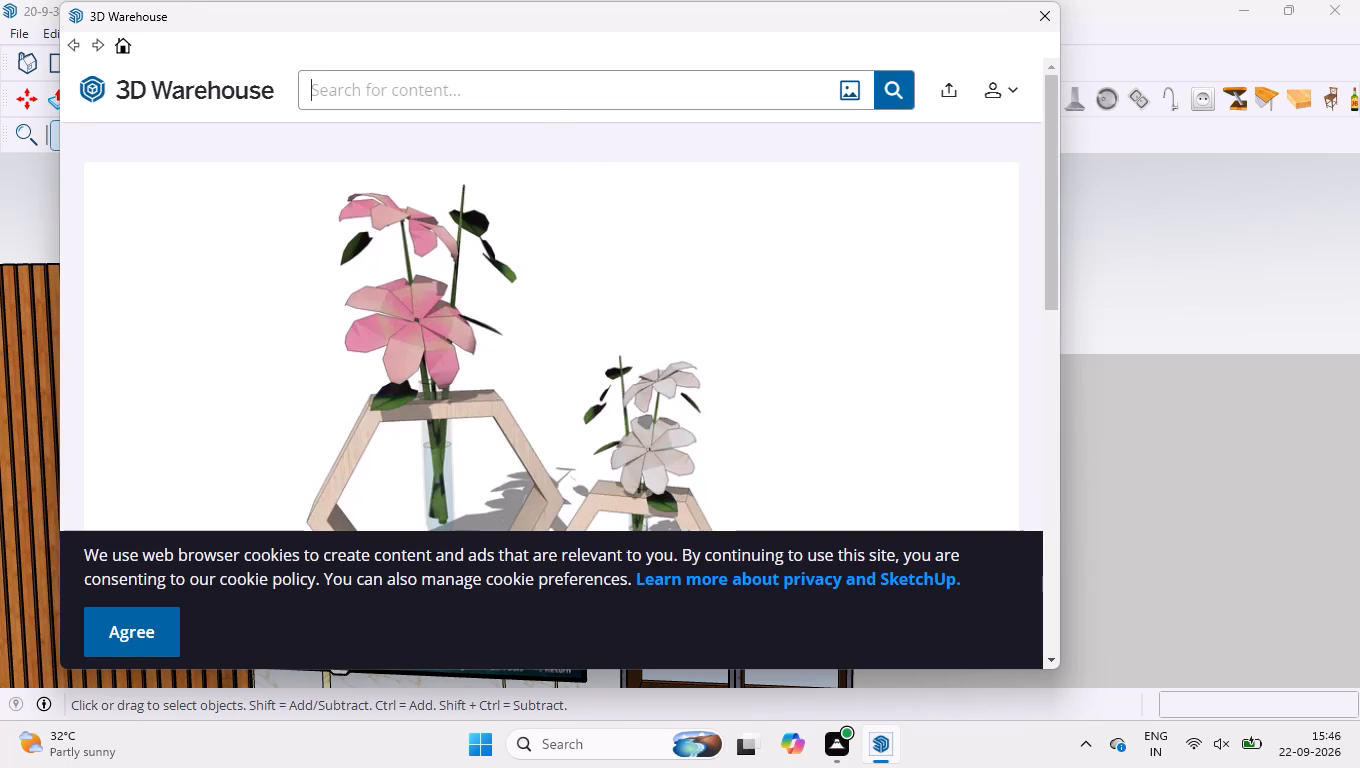
type("deer")
key("space")
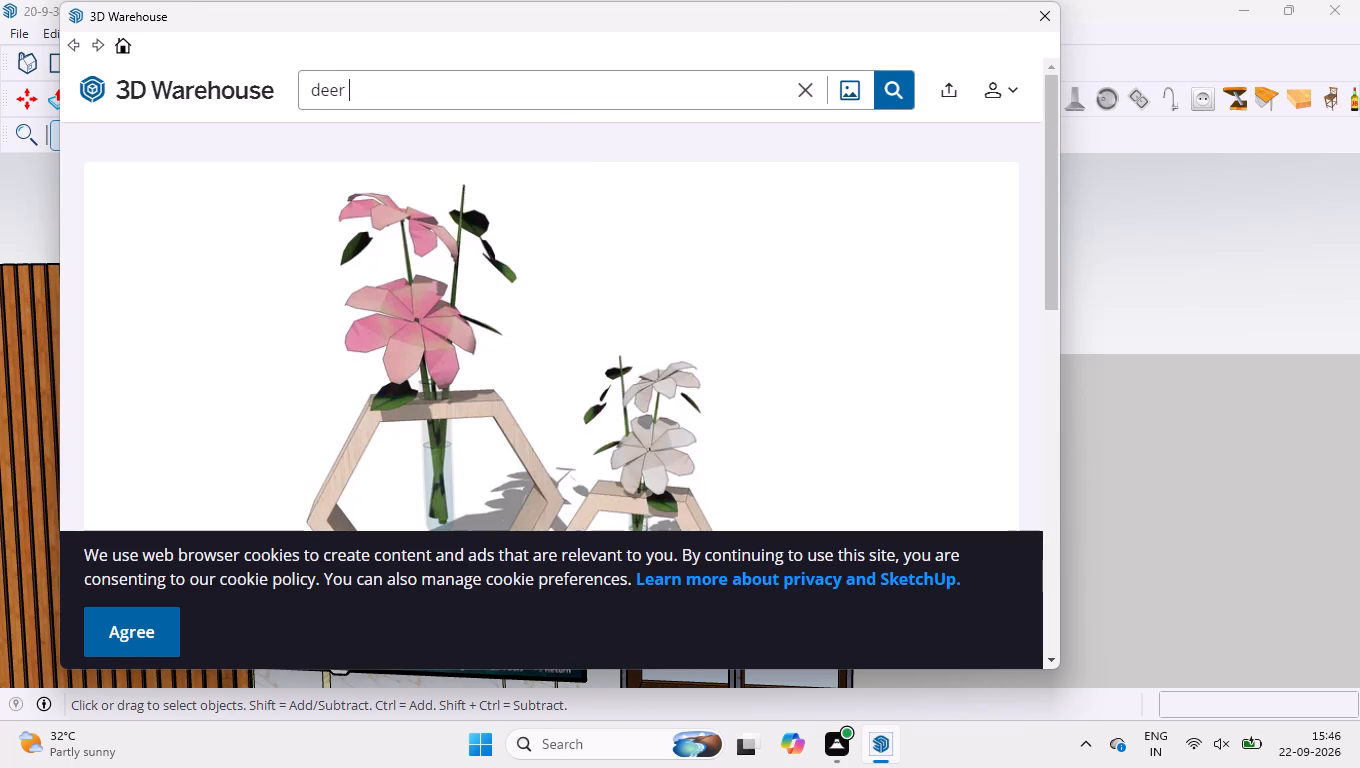
type("toy")
key("Return")
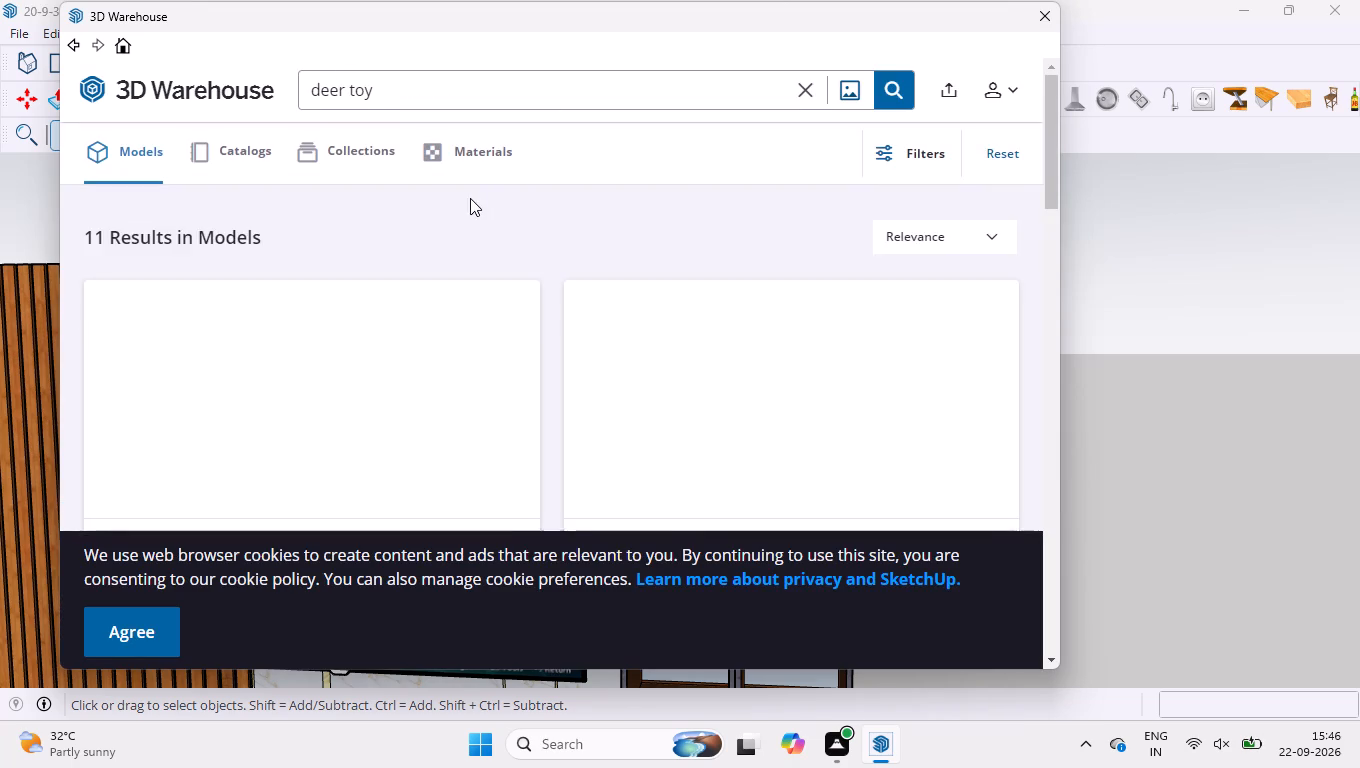
Browse the "deer toy" model results for a deer figurine suited to the tall cabinet's compartments.
scroll(467, 198, "down", 1)
scroll(435, 214, "up", 1)
scroll(435, 217, "down", 6)
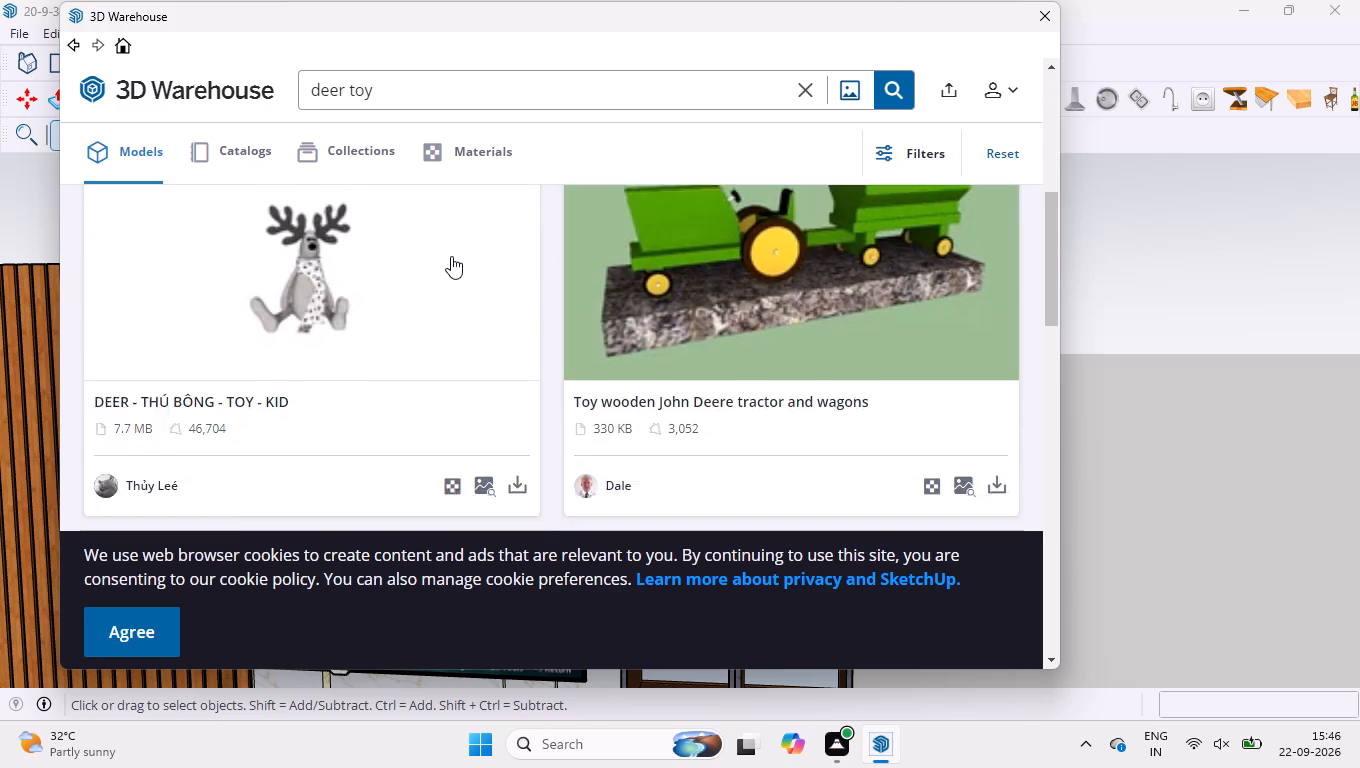
scroll(451, 256, "down", 4)
scroll(453, 261, "up", 2)
scroll(453, 261, "down", 2)
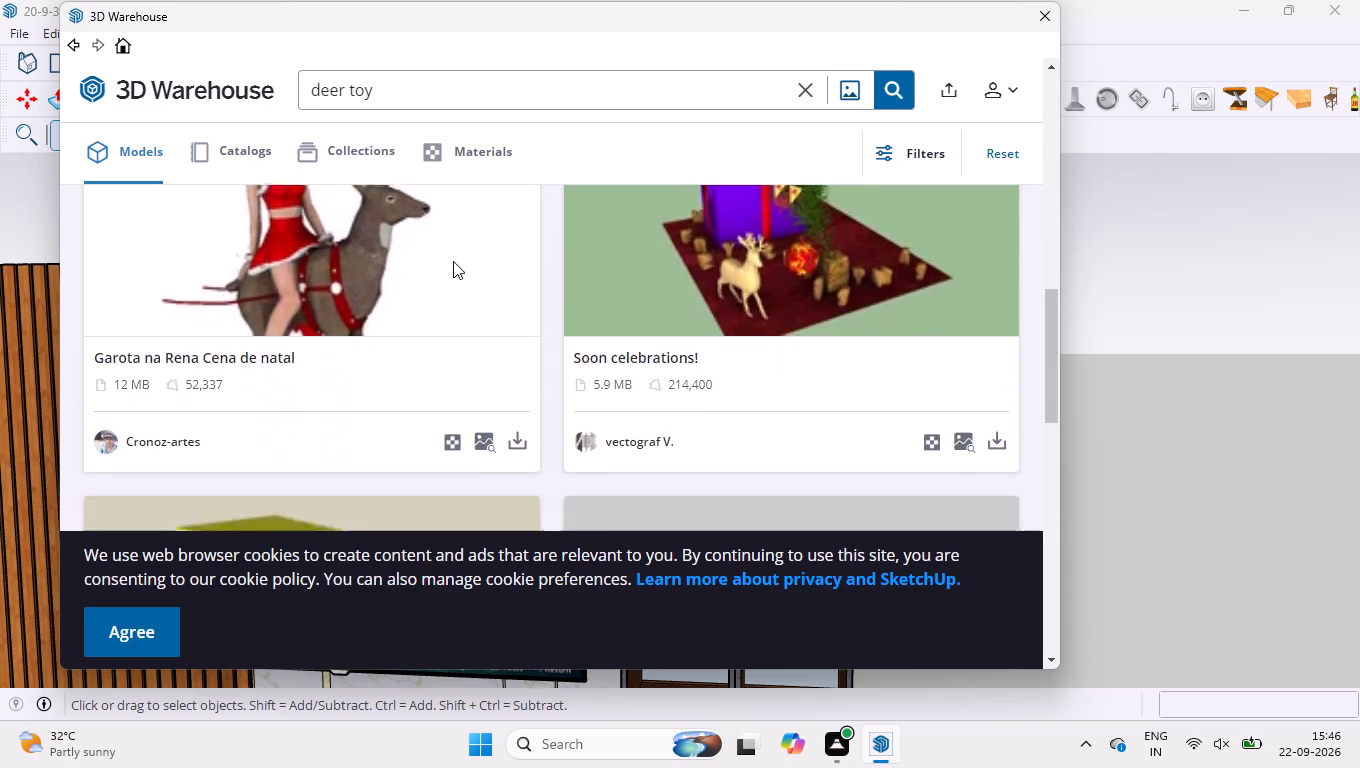
scroll(454, 259, "down", 6)
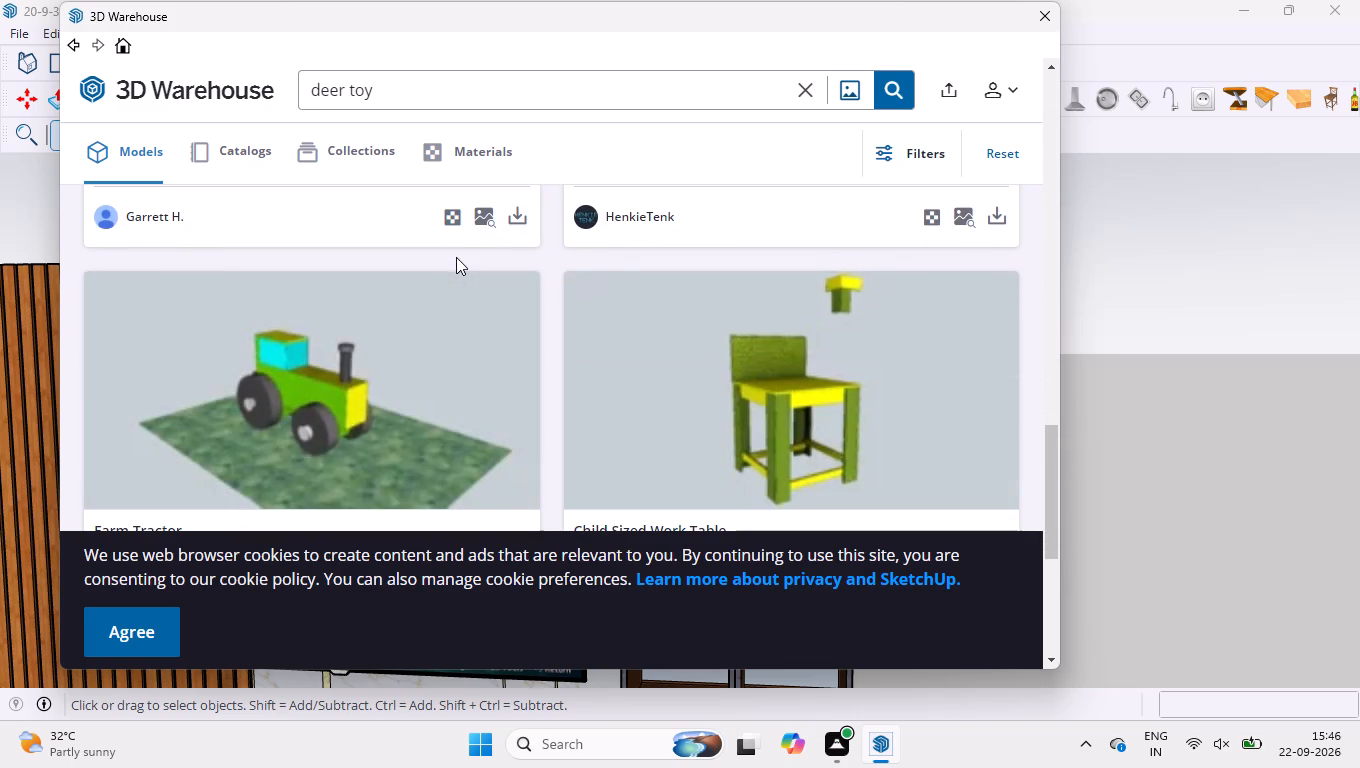
Search 3D Warehouse for "deer".
left_click_drag(482, 97, 356, 109)
key("BackSpace")
key("BackSpace")
key("Return")
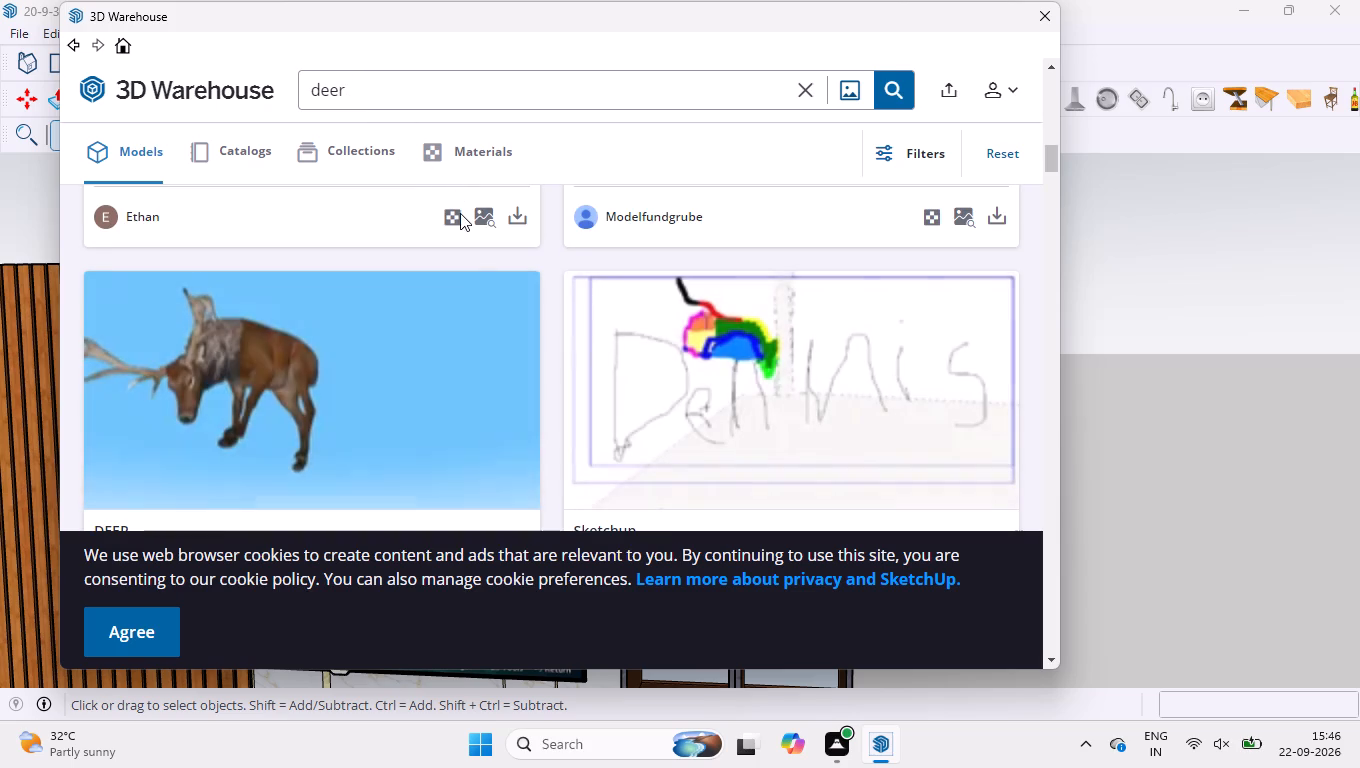
Find the golden deer on a brown rock base, save it to the Downloads folder and close 3D Warehouse.
scroll(468, 269, "down", 6)
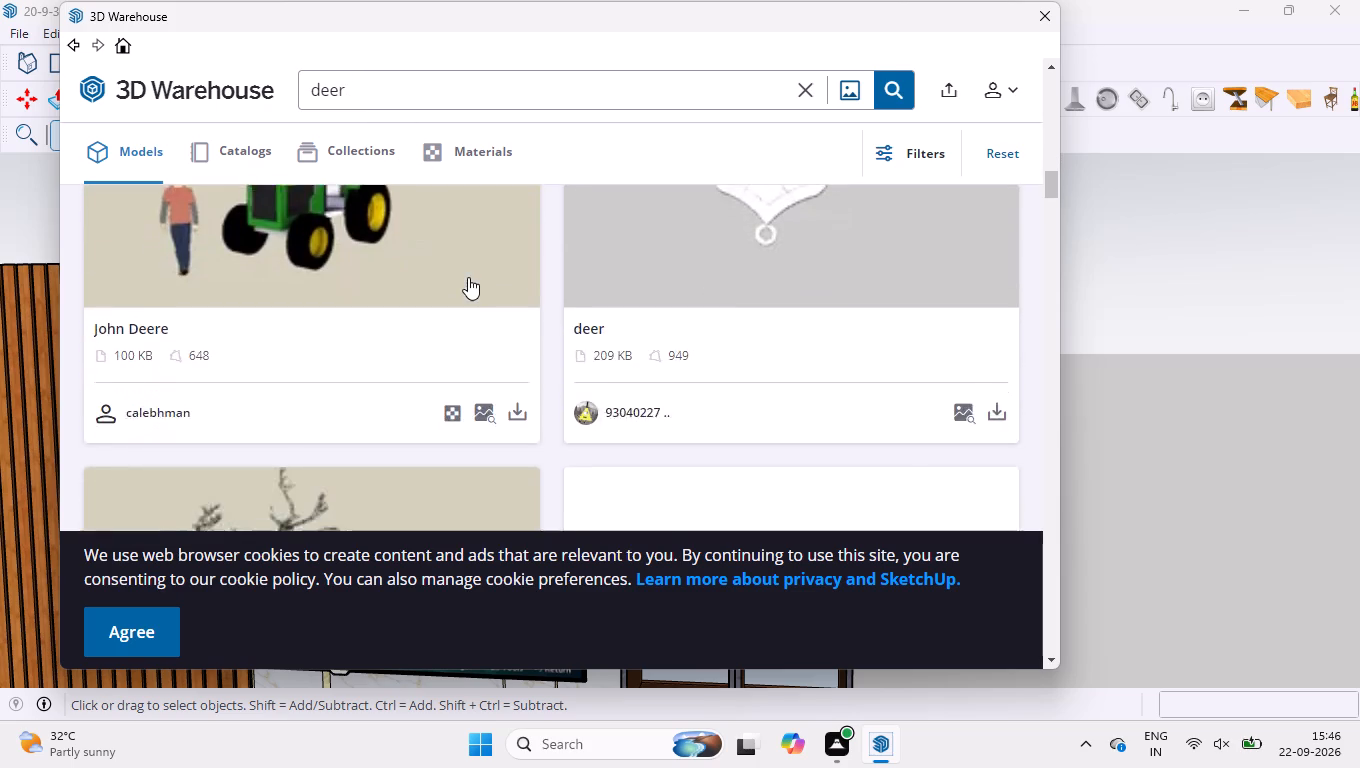
scroll(468, 304, "down", 12)
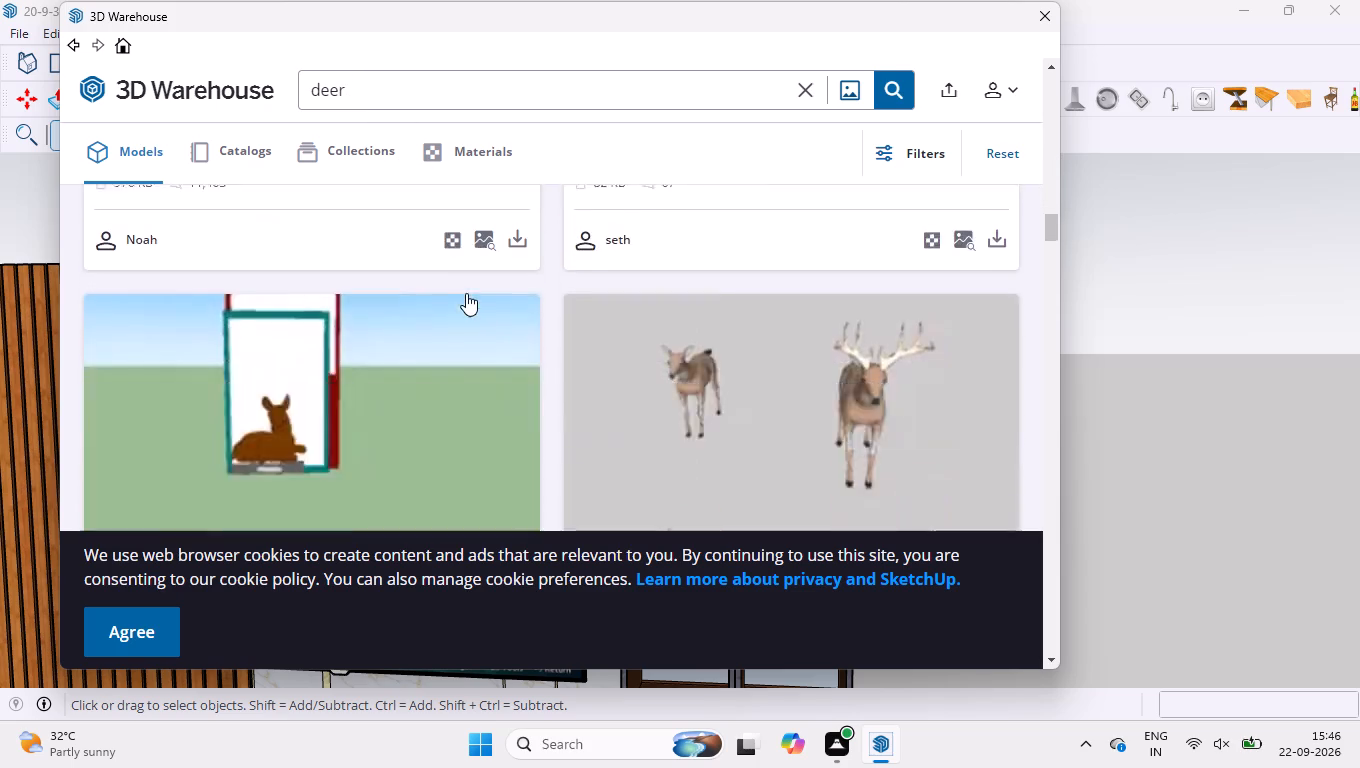
scroll(466, 293, "up", 2)
scroll(468, 287, "down", 4)
scroll(476, 292, "up", 2)
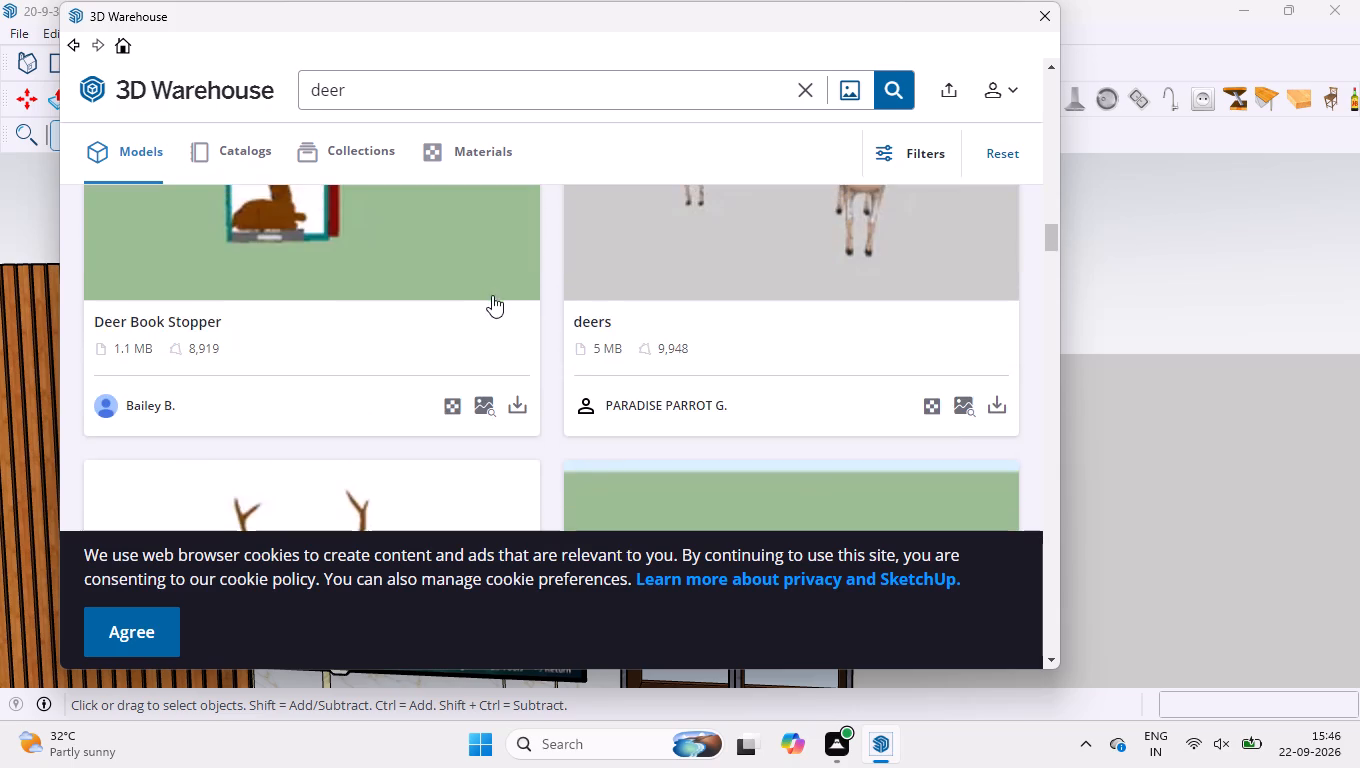
scroll(527, 313, "down", 4)
scroll(1324, 767, "down", 4)
scroll(1180, 592, "down", 1)
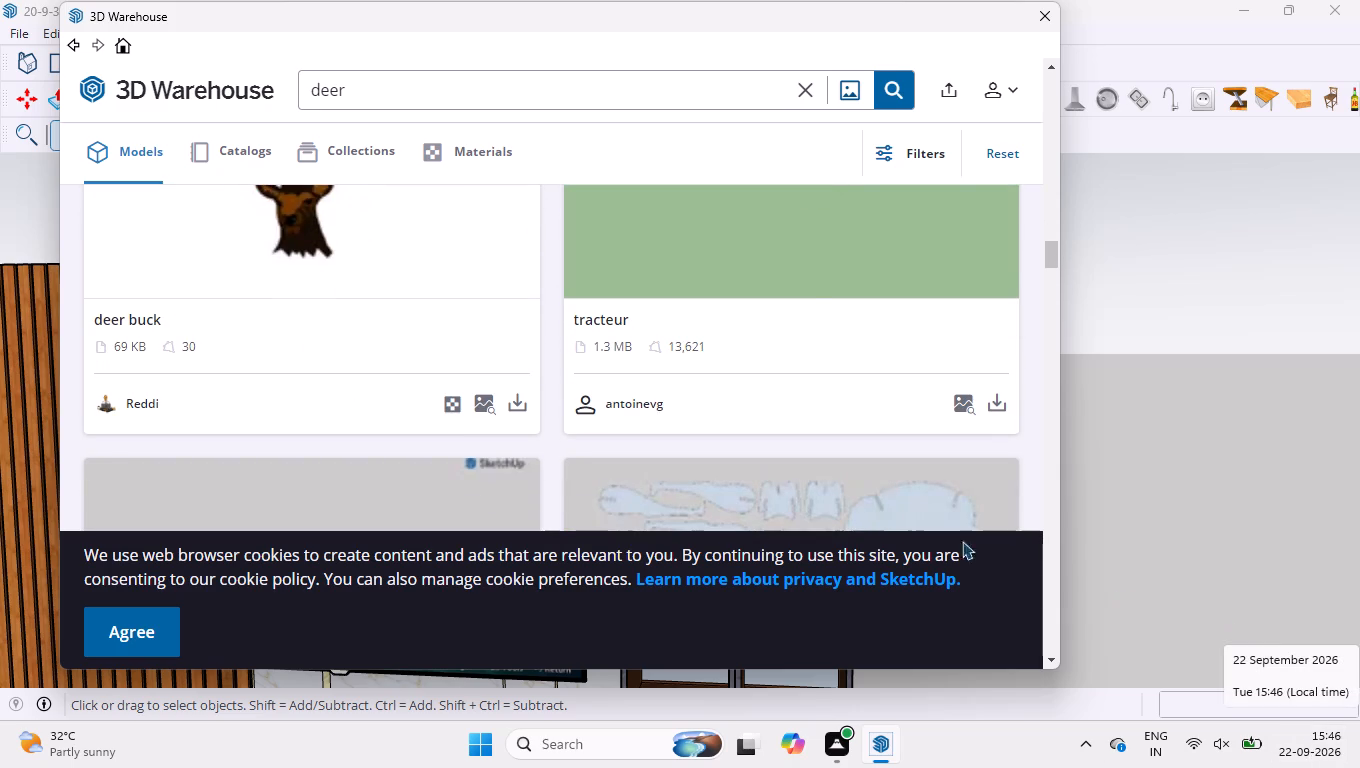
scroll(811, 241, "down", 7)
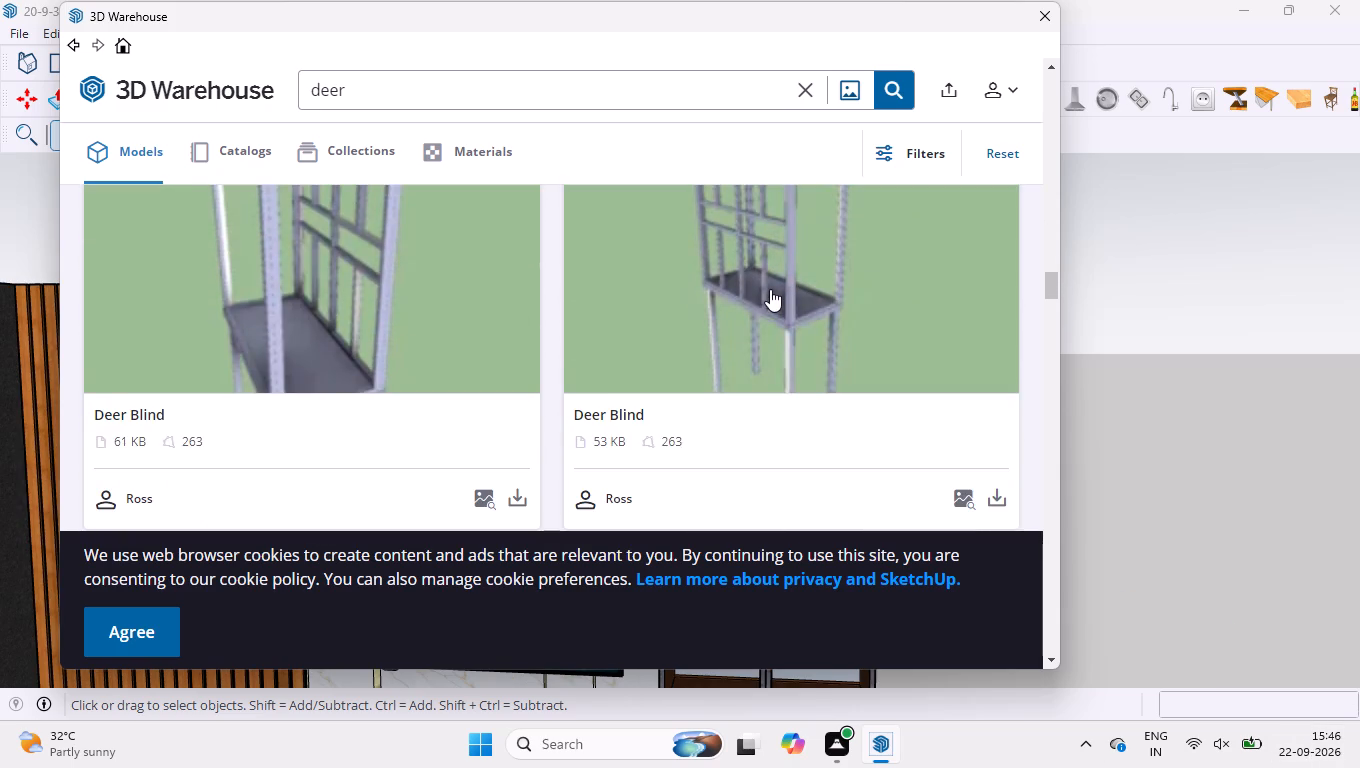
scroll(768, 294, "down", 4)
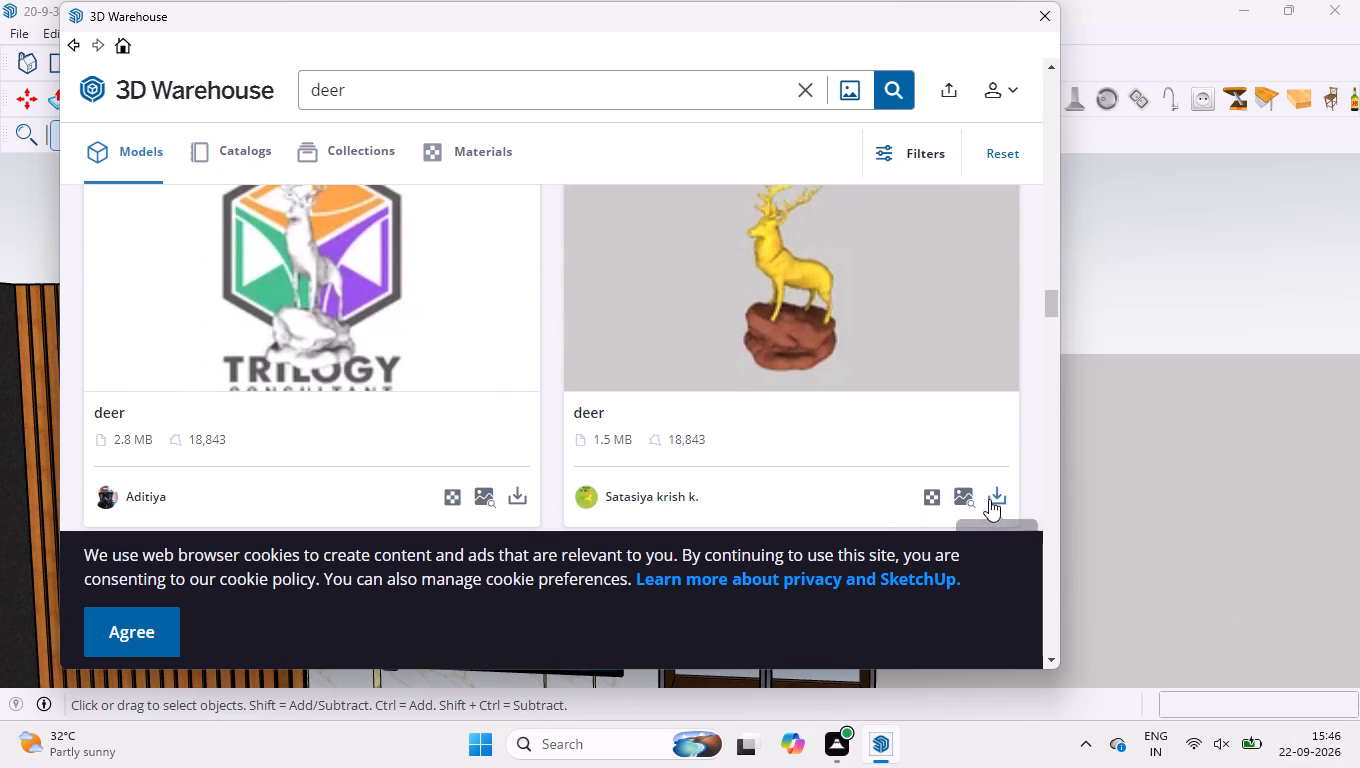
left_click(995, 495)
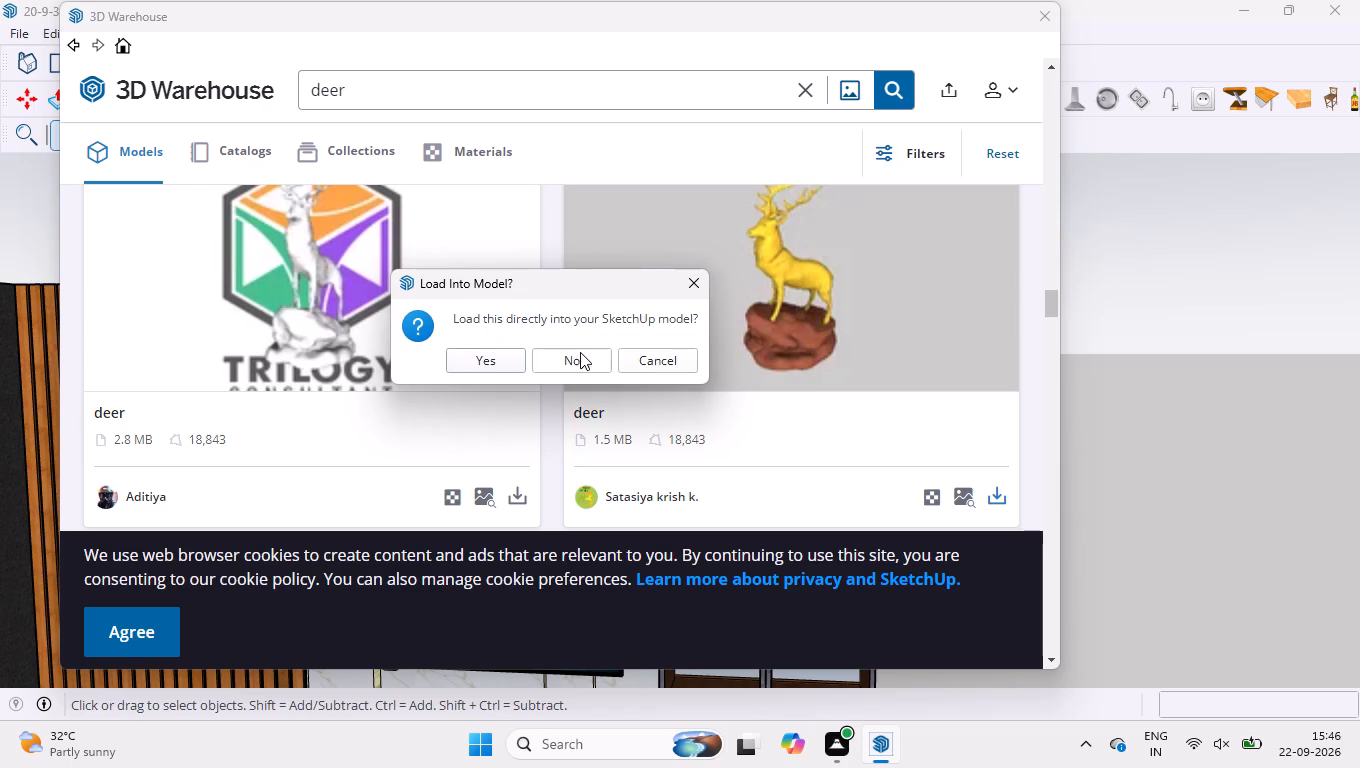
left_click(578, 355)
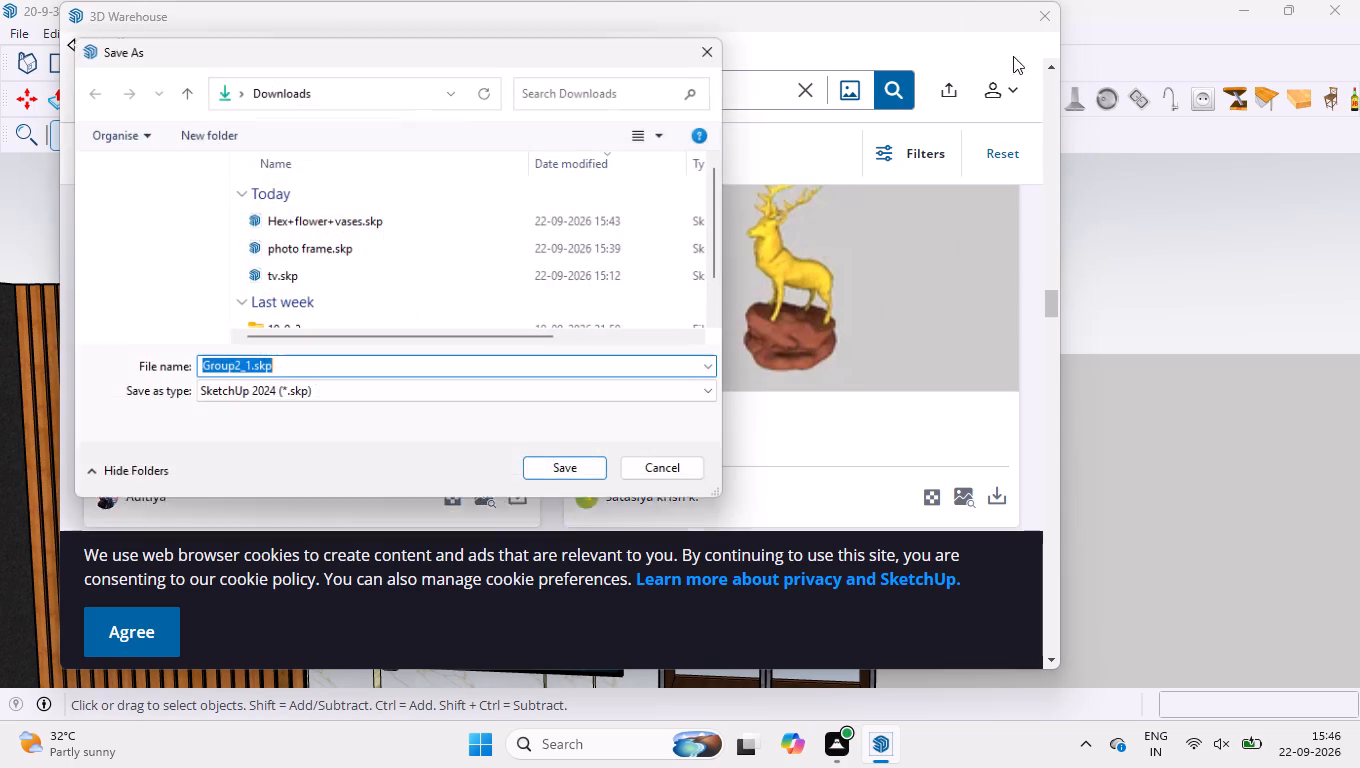
key("Return")
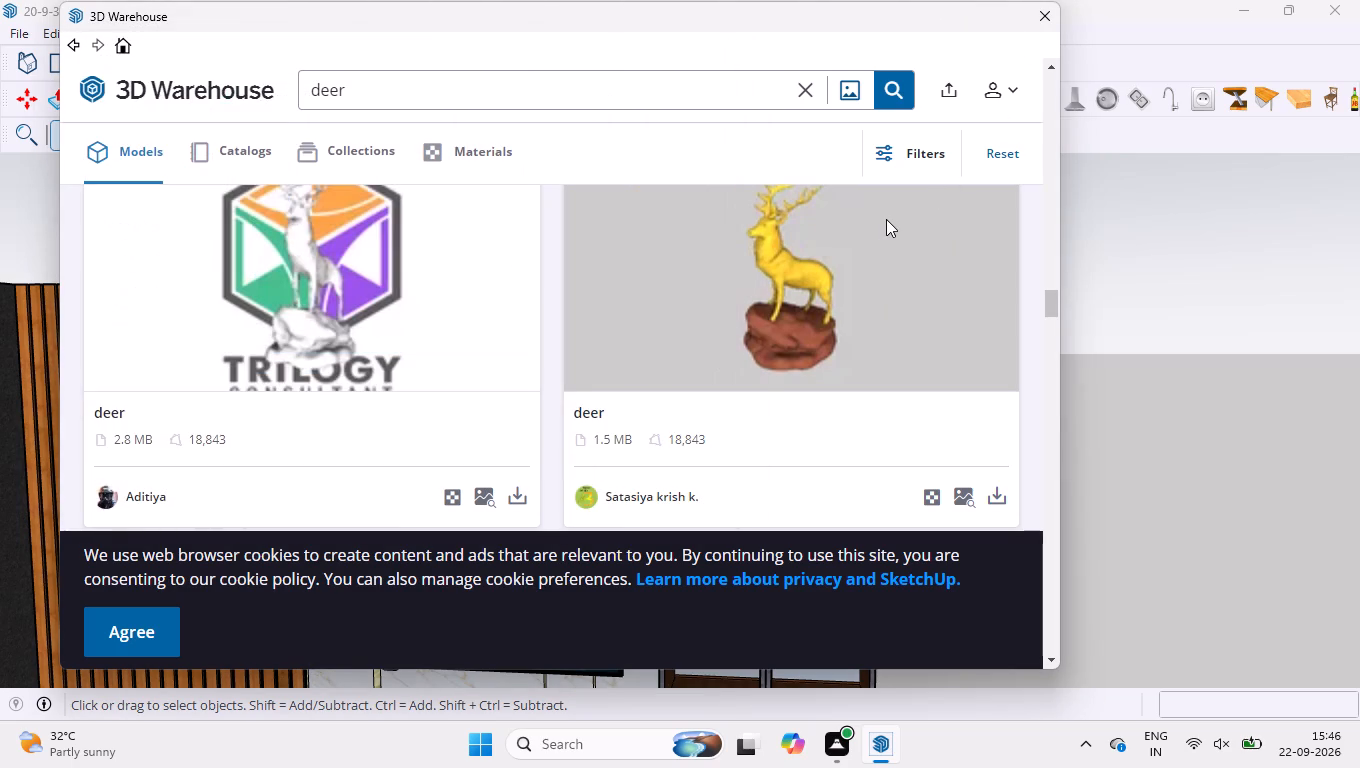
left_click(1042, 19)
Import the downloaded deer model Group2_1.skp into the wall unit model.
scroll(769, 429, "up", 5)
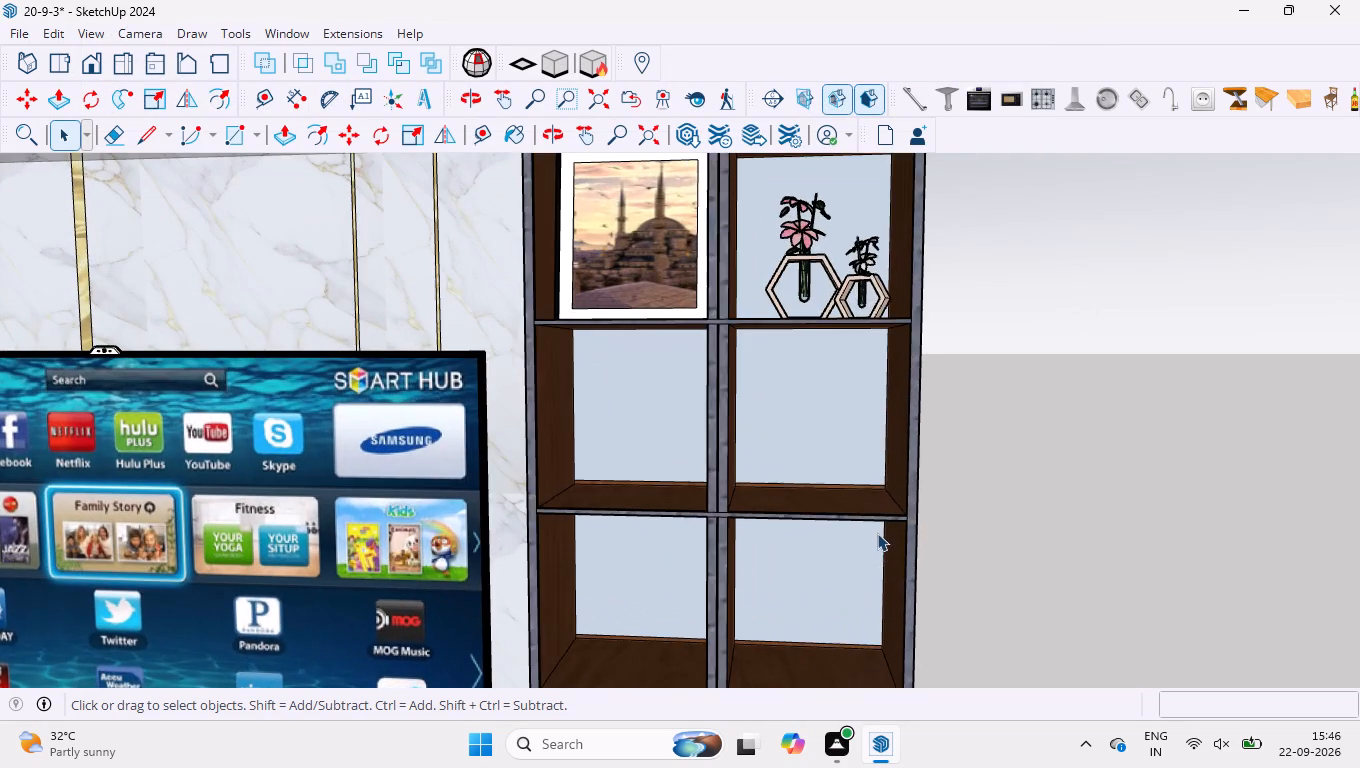
middle_click_drag(843, 509, 854, 499)
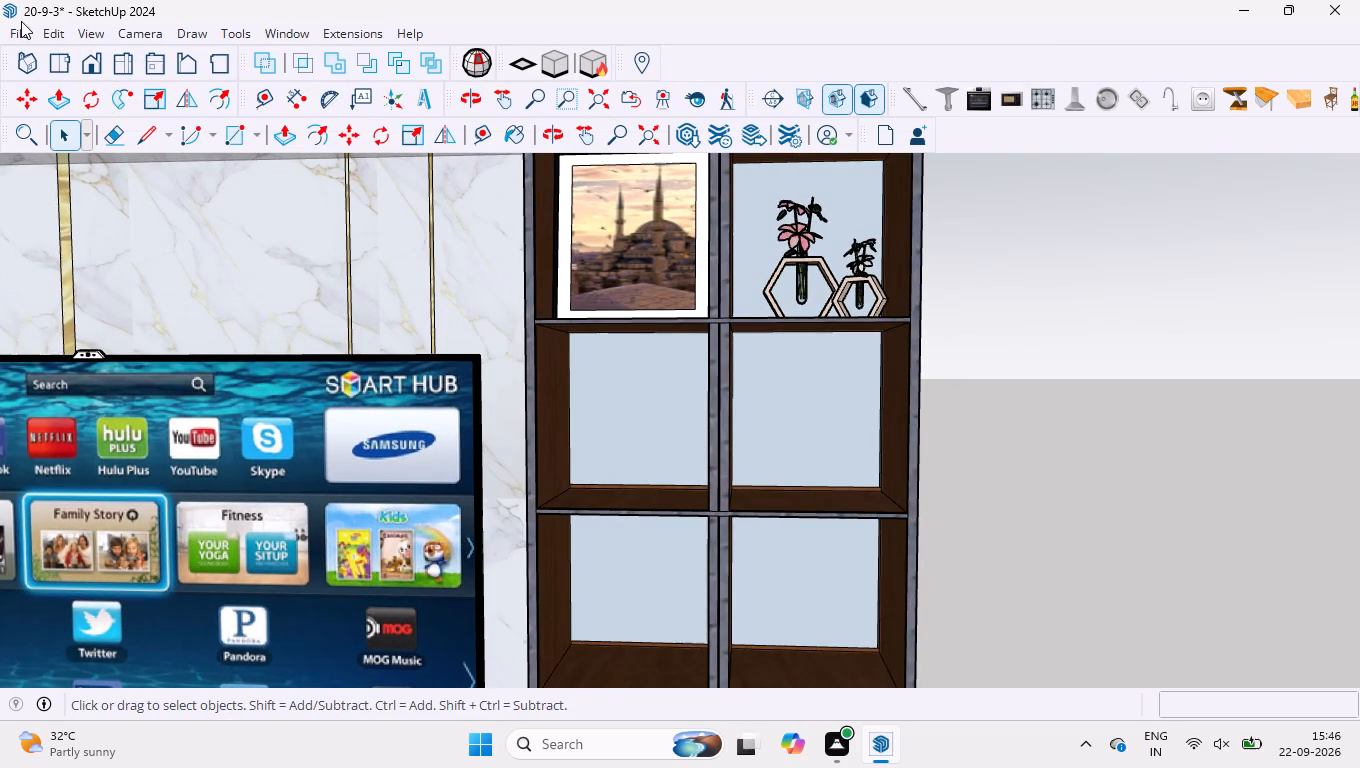
left_click(19, 31)
left_click(77, 313)
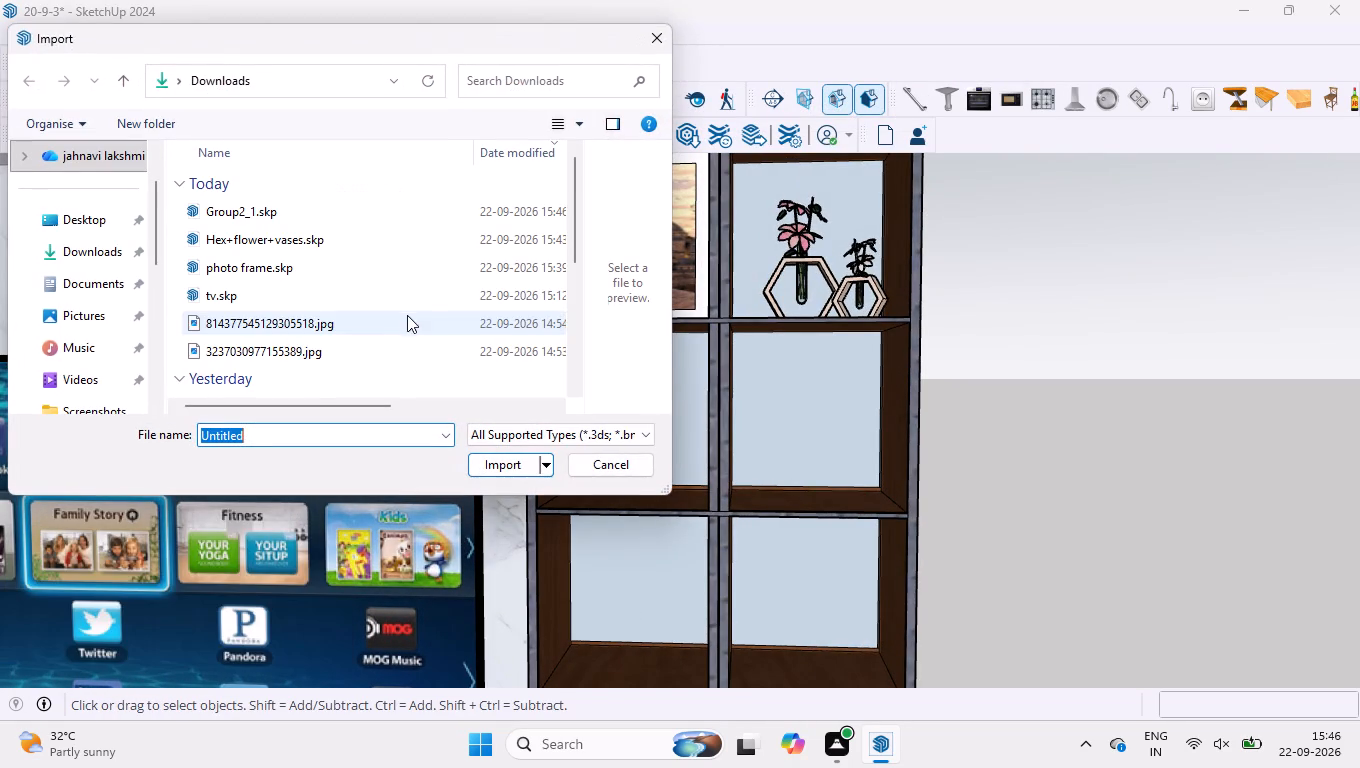
left_click(250, 202)
key("Return")
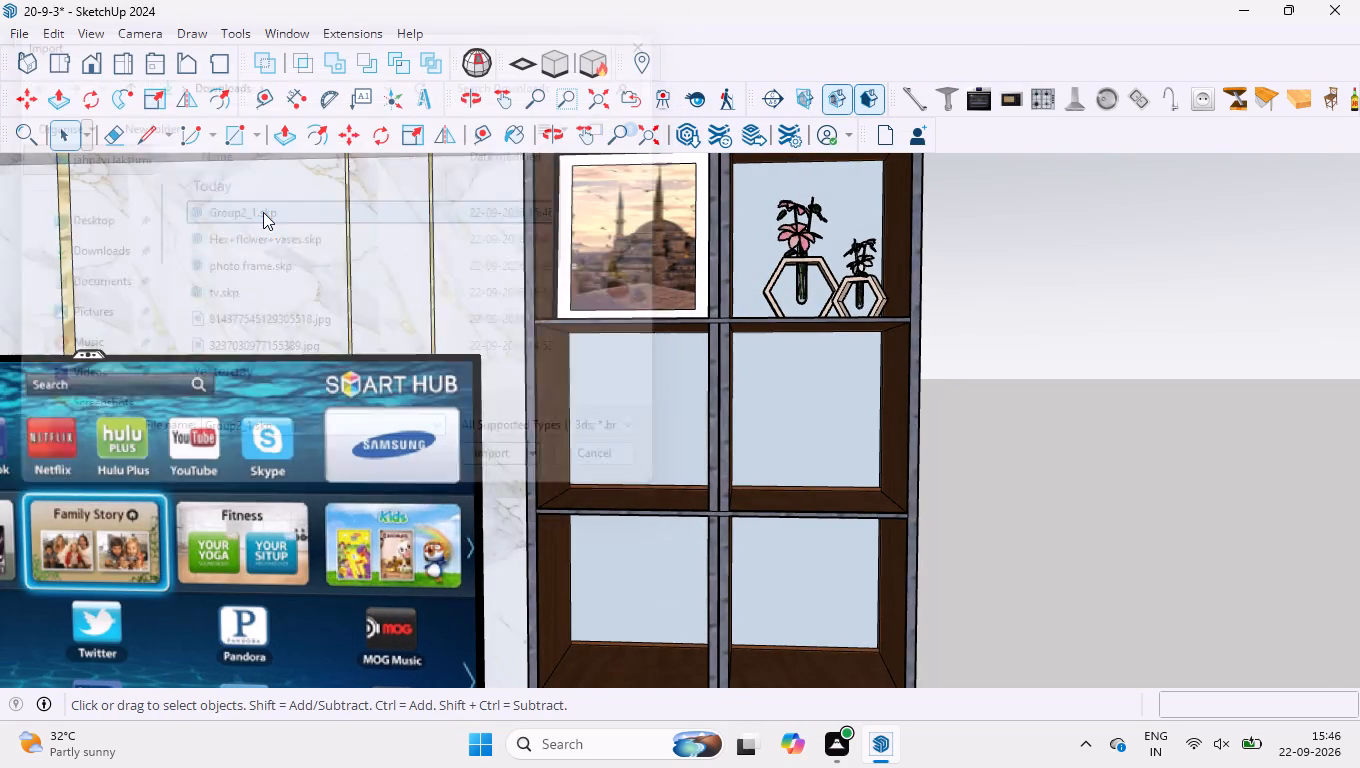
left_click(899, 270)
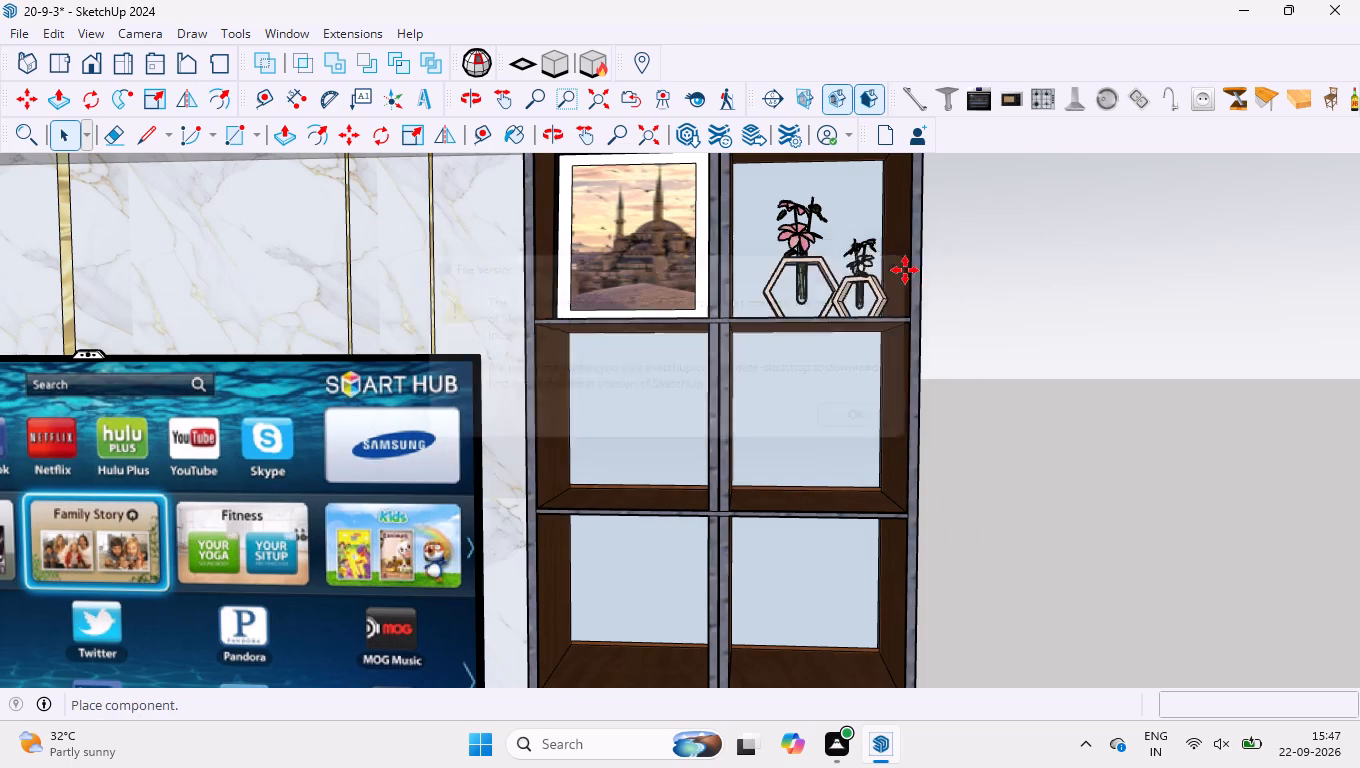
Place the deer figurine on the shelf of the tall cabinet's compartment directly below the hexagonal flower vases.
scroll(823, 506, "up", 2)
scroll(874, 490, "down", 9)
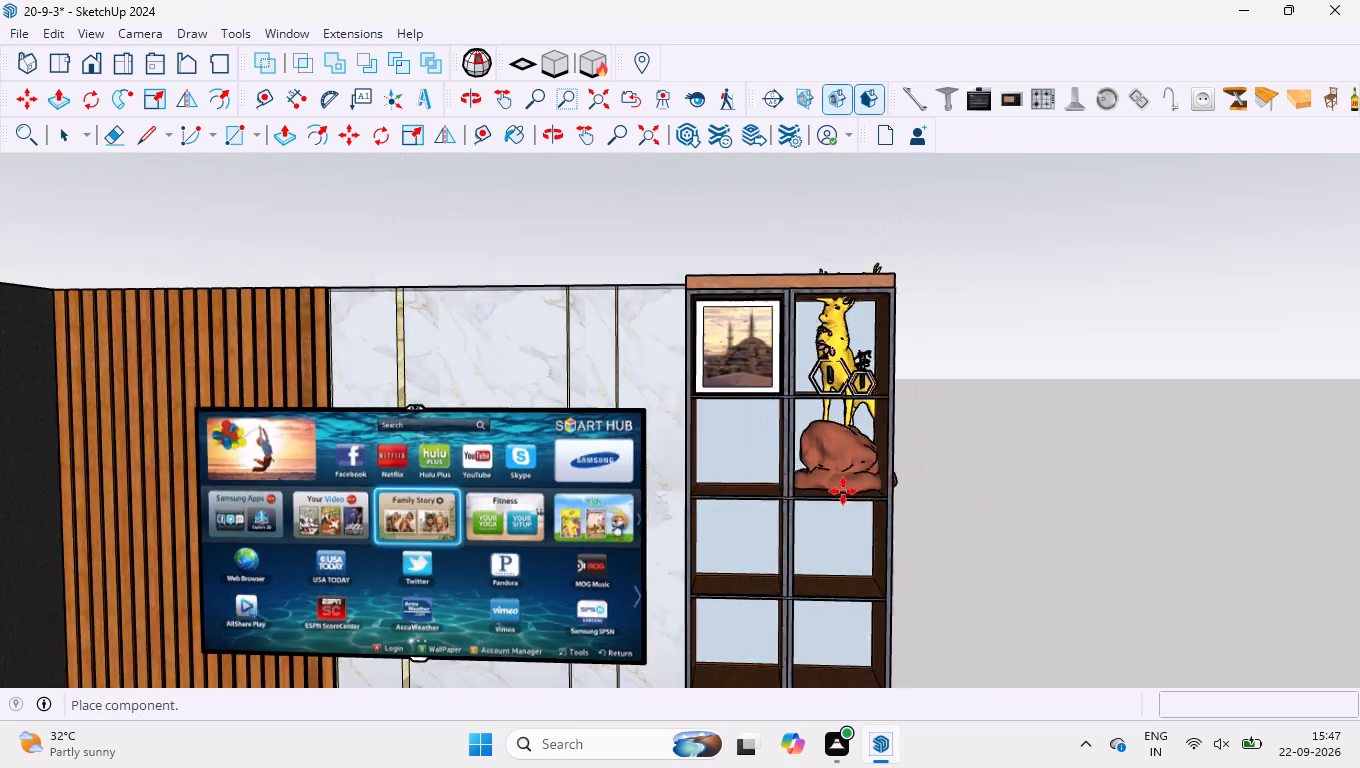
scroll(856, 524, "down", 4)
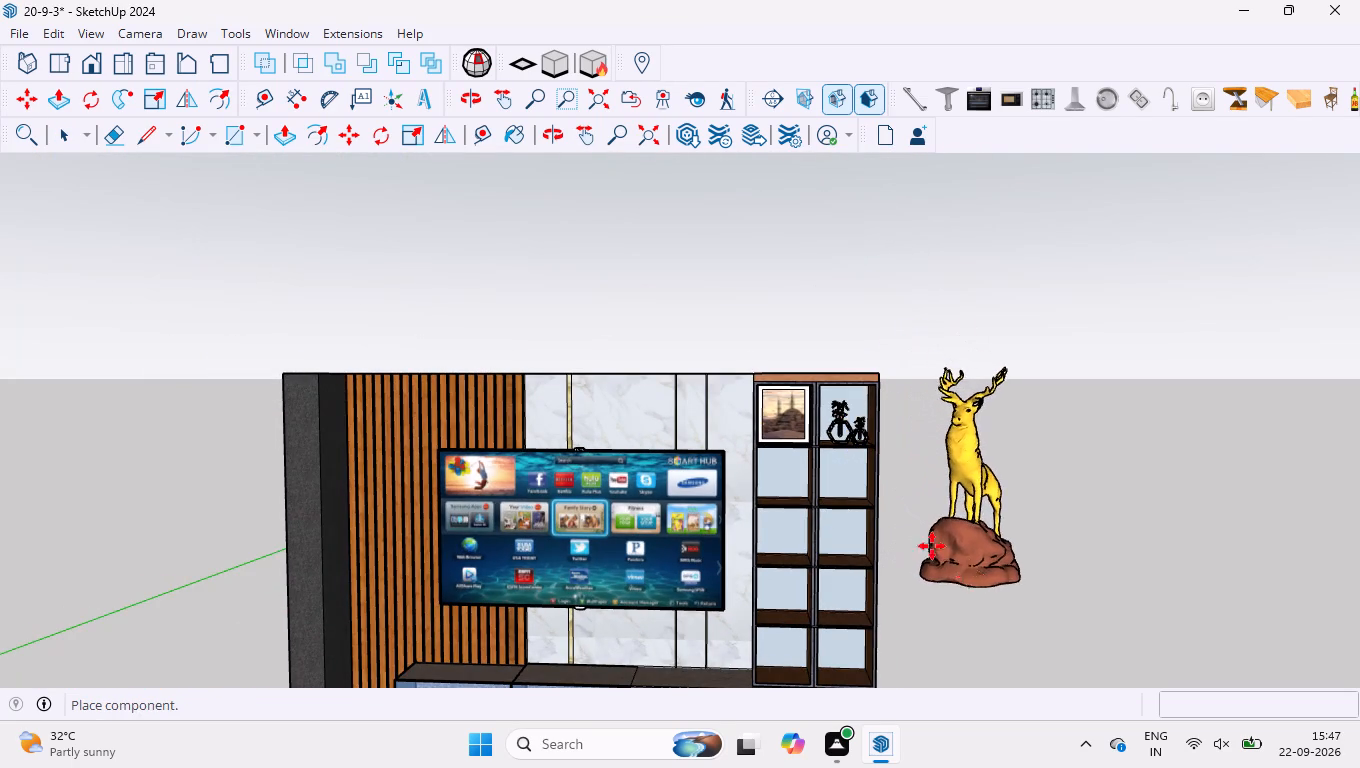
scroll(860, 530, "up", 16)
scroll(848, 469, "up", 5)
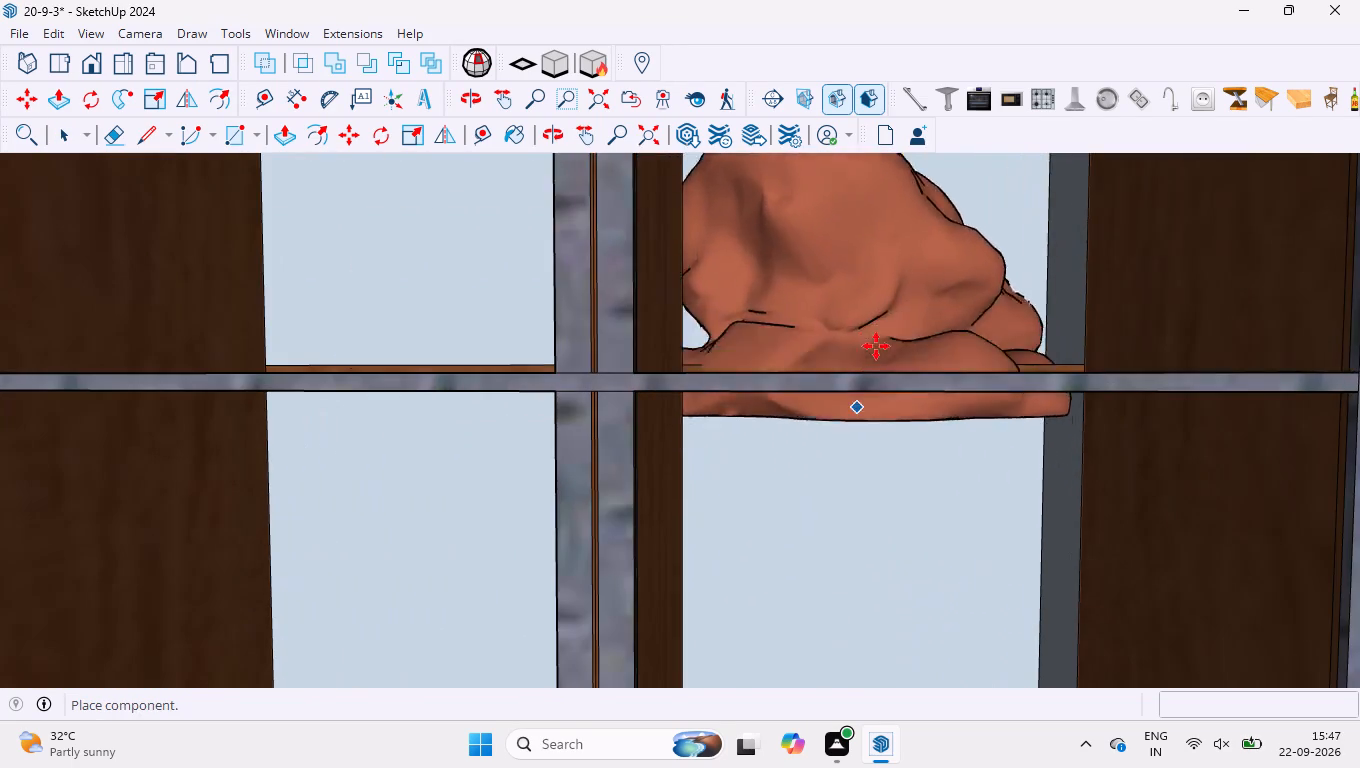
scroll(879, 355, "down", 3)
middle_click_drag(876, 374, 823, 445)
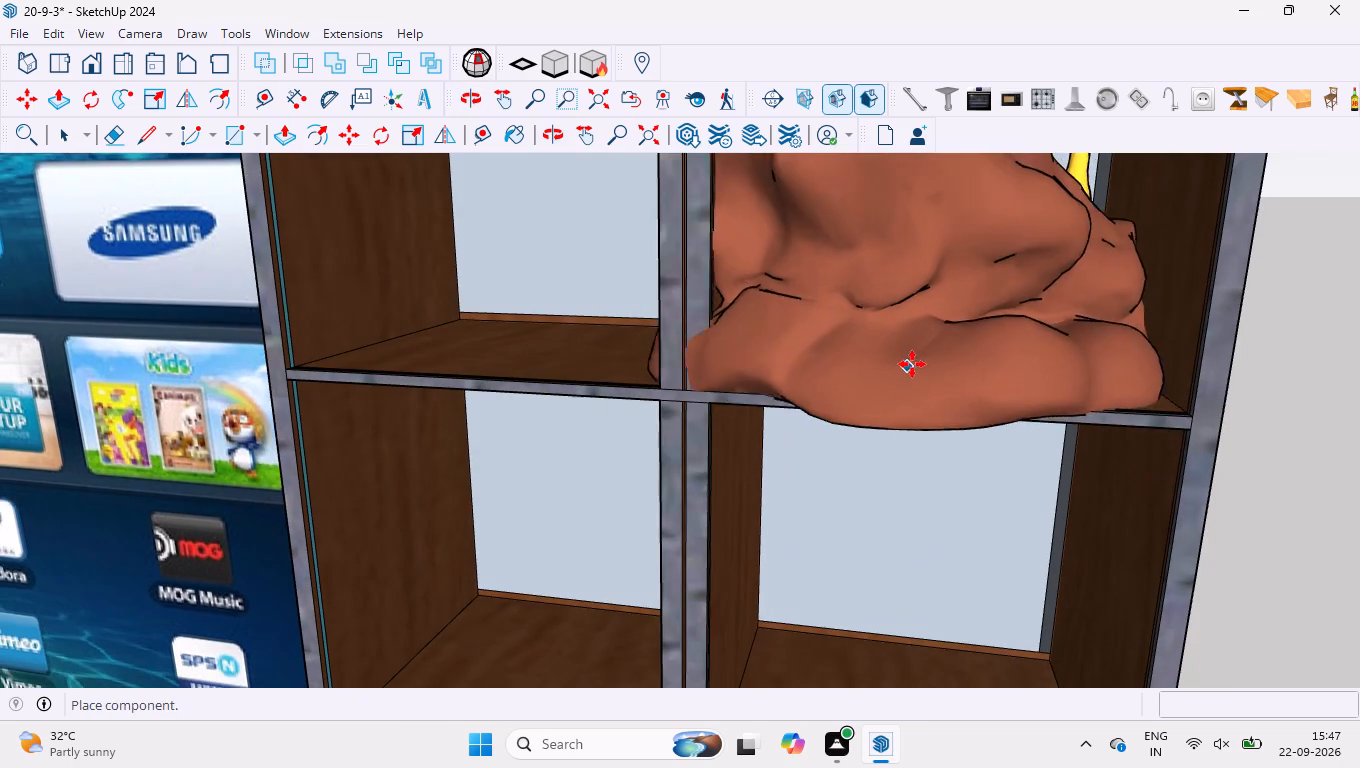
scroll(919, 364, "up", 9)
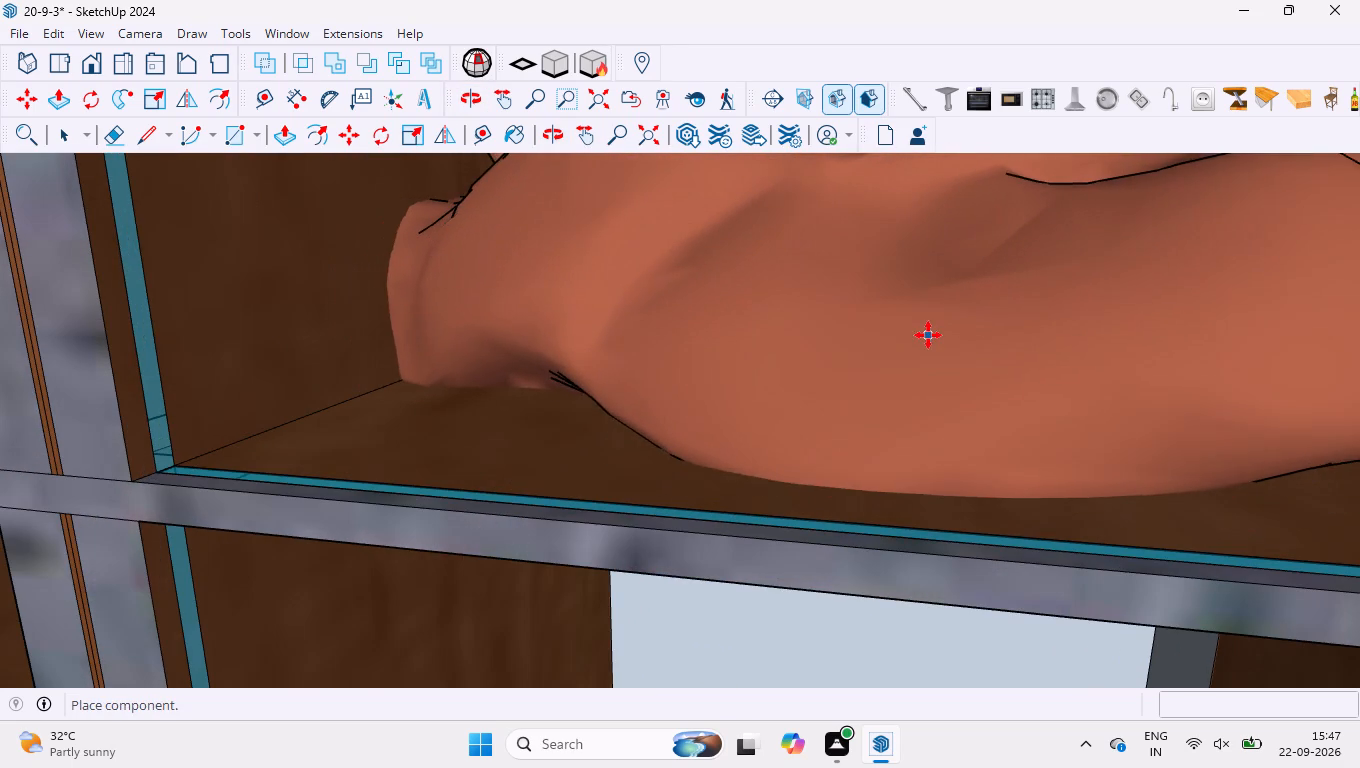
scroll(928, 335, "down", 4)
left_click(928, 335)
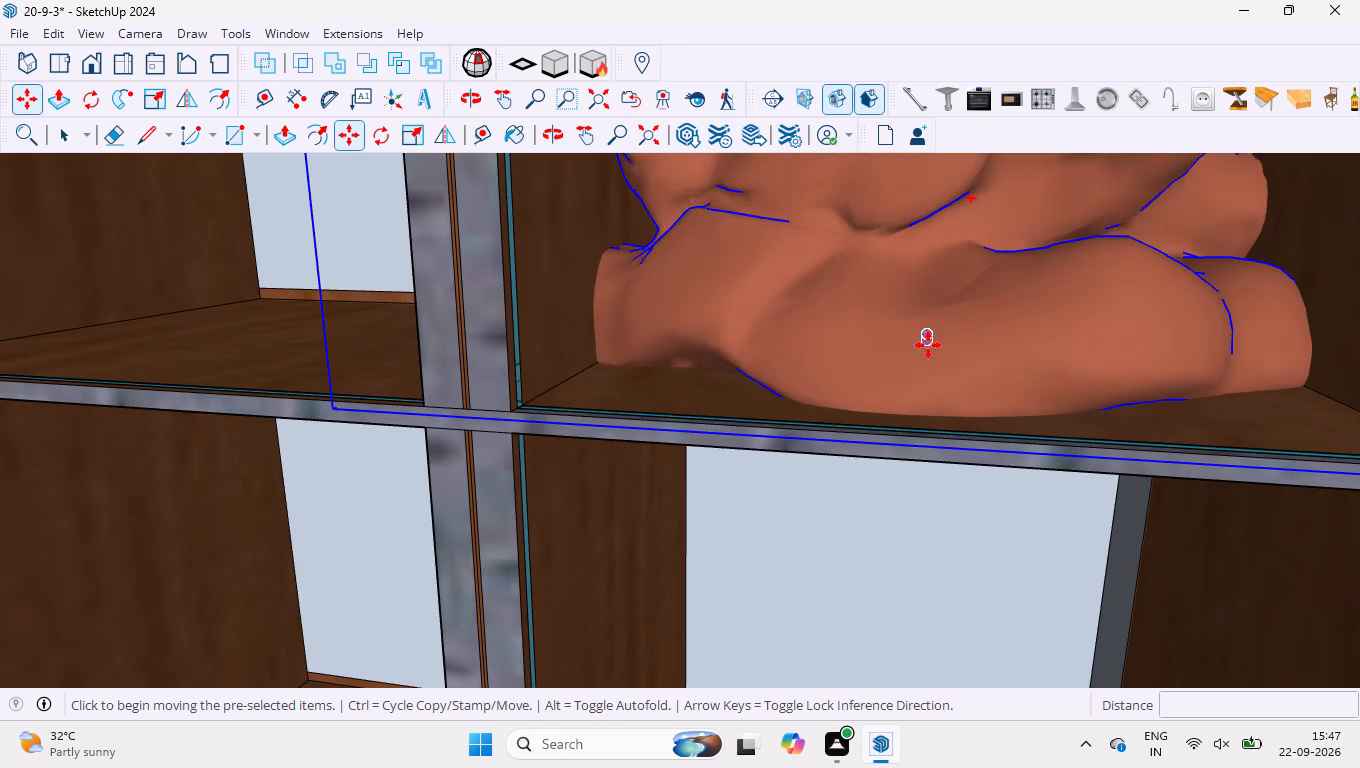
Scale the deer figurine narrower from both sides, by about 0.86 each, to suit the compartment's width.
left_click(400, 131)
scroll(678, 338, "down", 4)
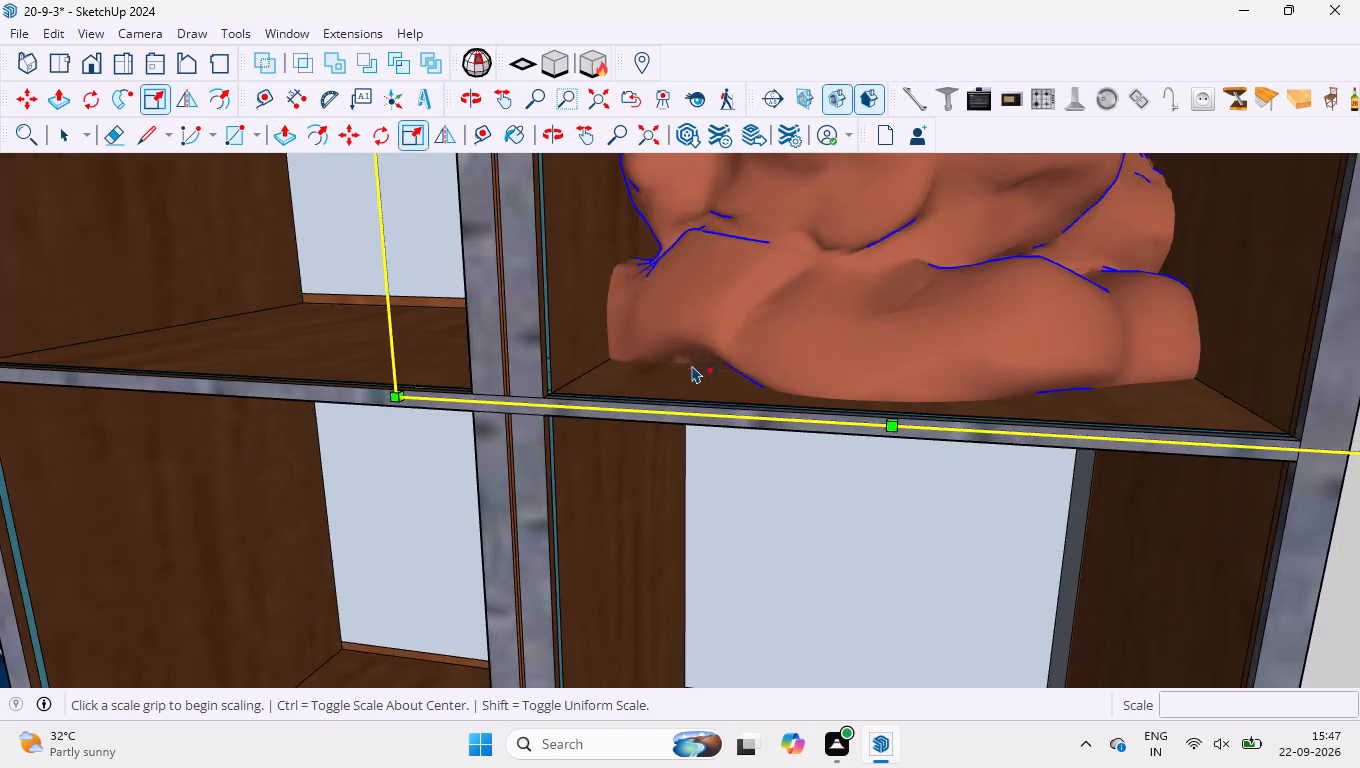
scroll(692, 365, "down", 10)
scroll(777, 284, "up", 2)
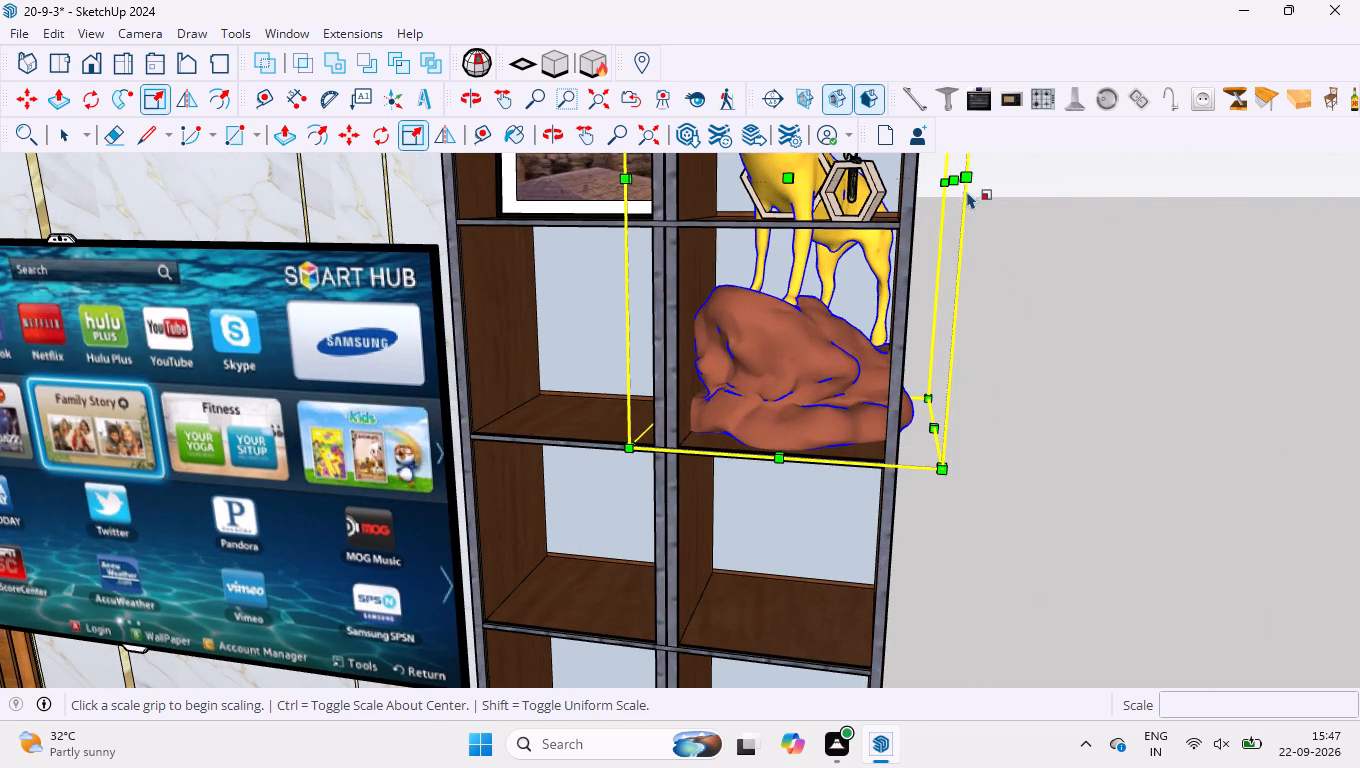
left_click(970, 177)
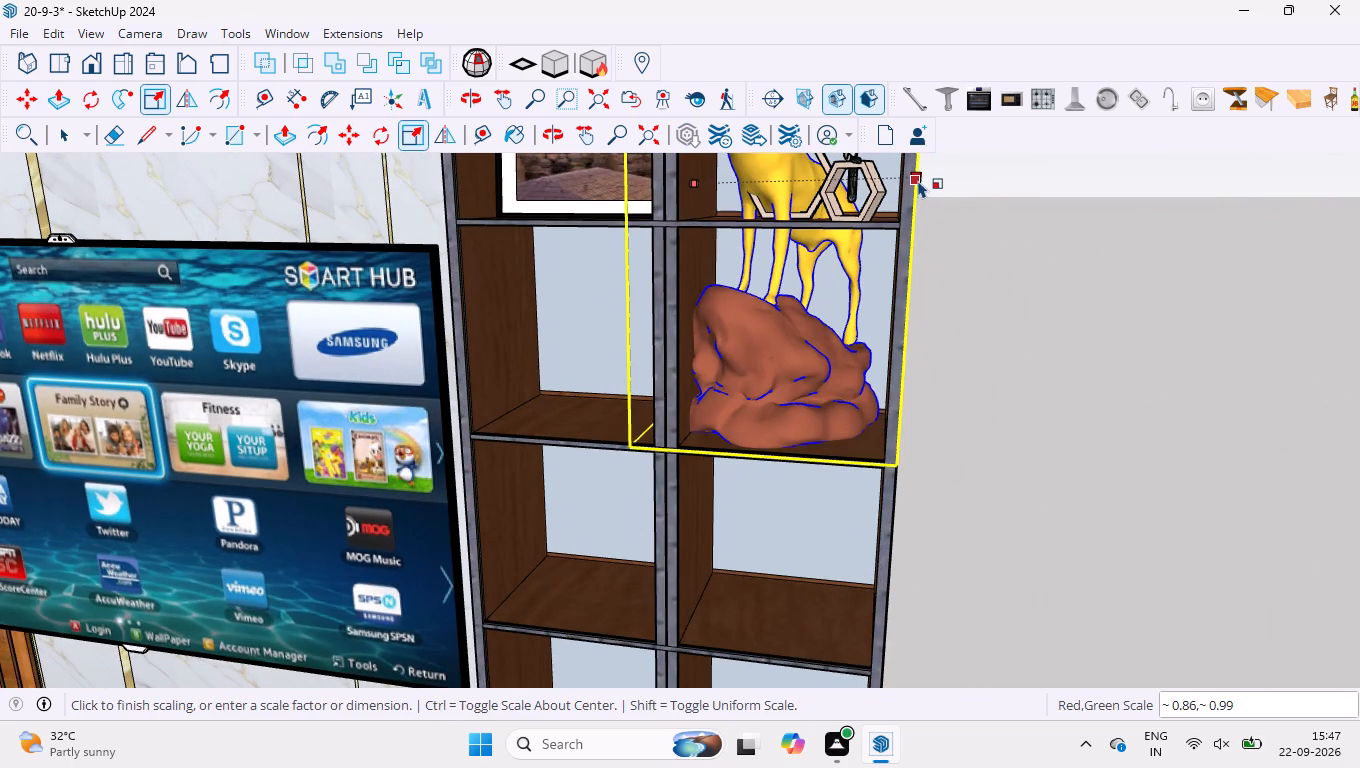
left_click(918, 180)
scroll(971, 304, "down", 3)
scroll(767, 201, "up", 10)
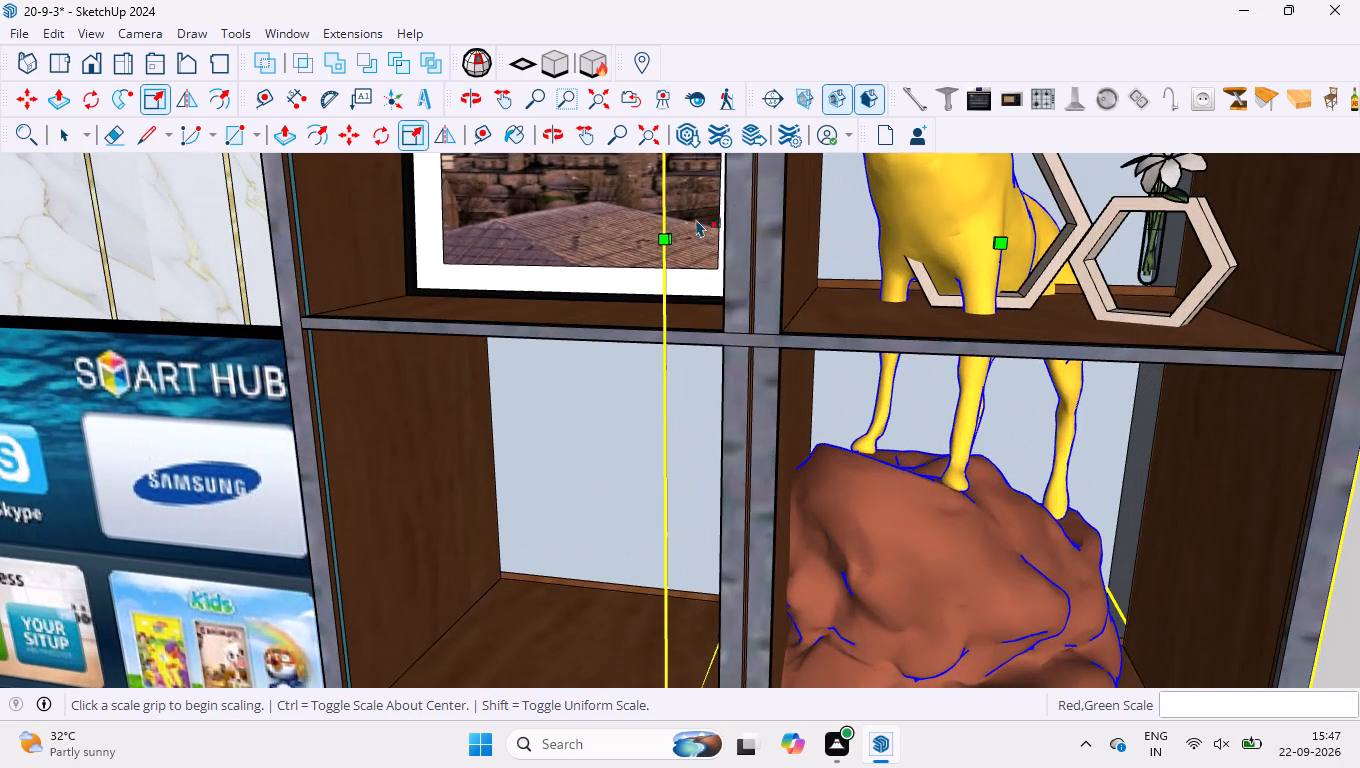
left_click(664, 234)
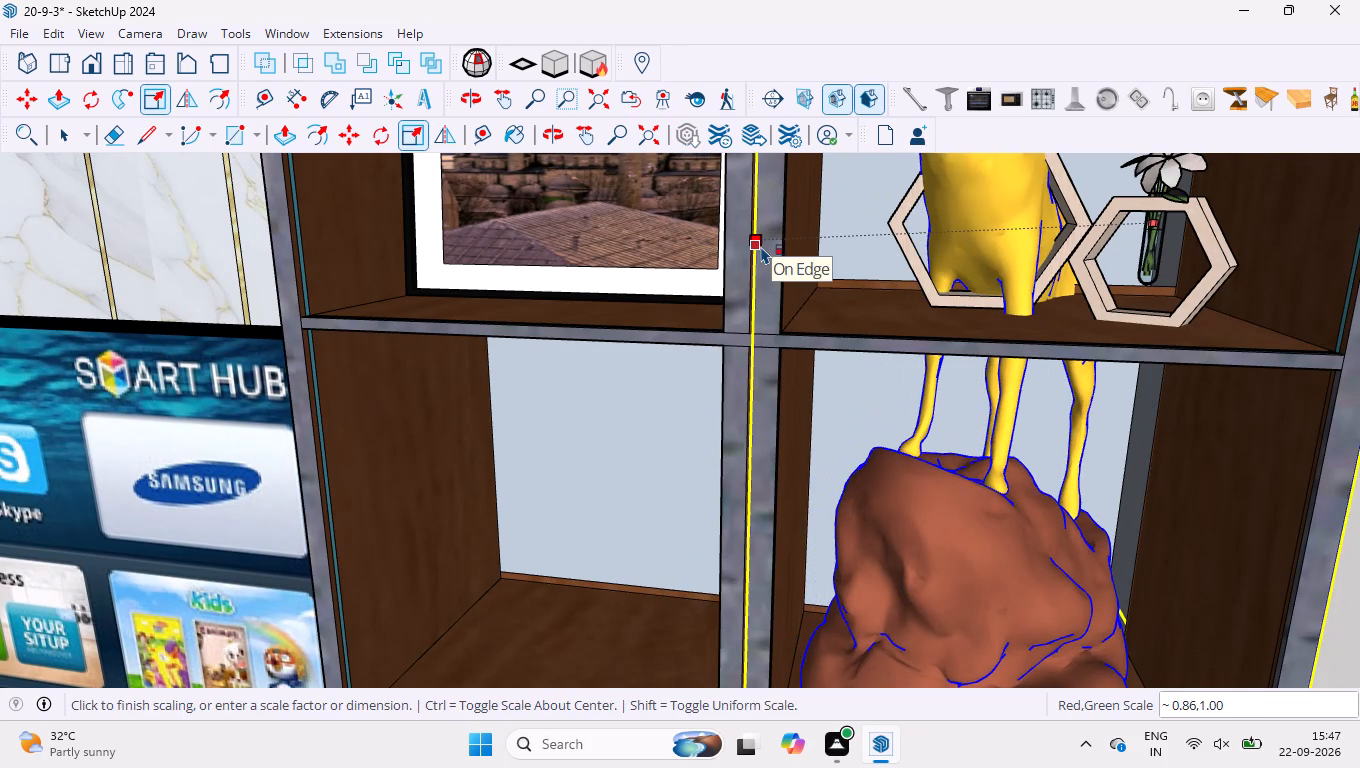
left_click(761, 246)
Scale the deer figurine's height by about 0.42 so it fits under the shelf holding the flower vases.
scroll(863, 430, "down", 9)
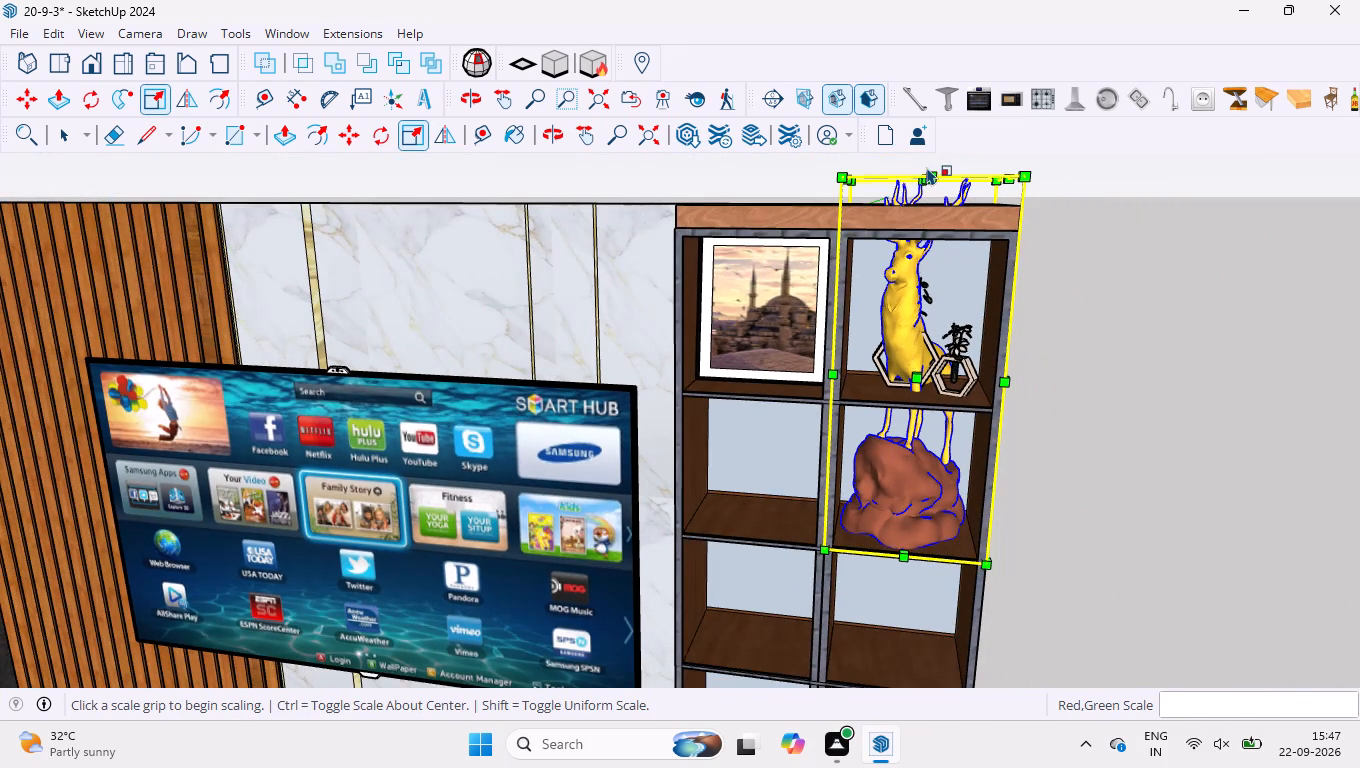
middle_click_drag(928, 170, 916, 311)
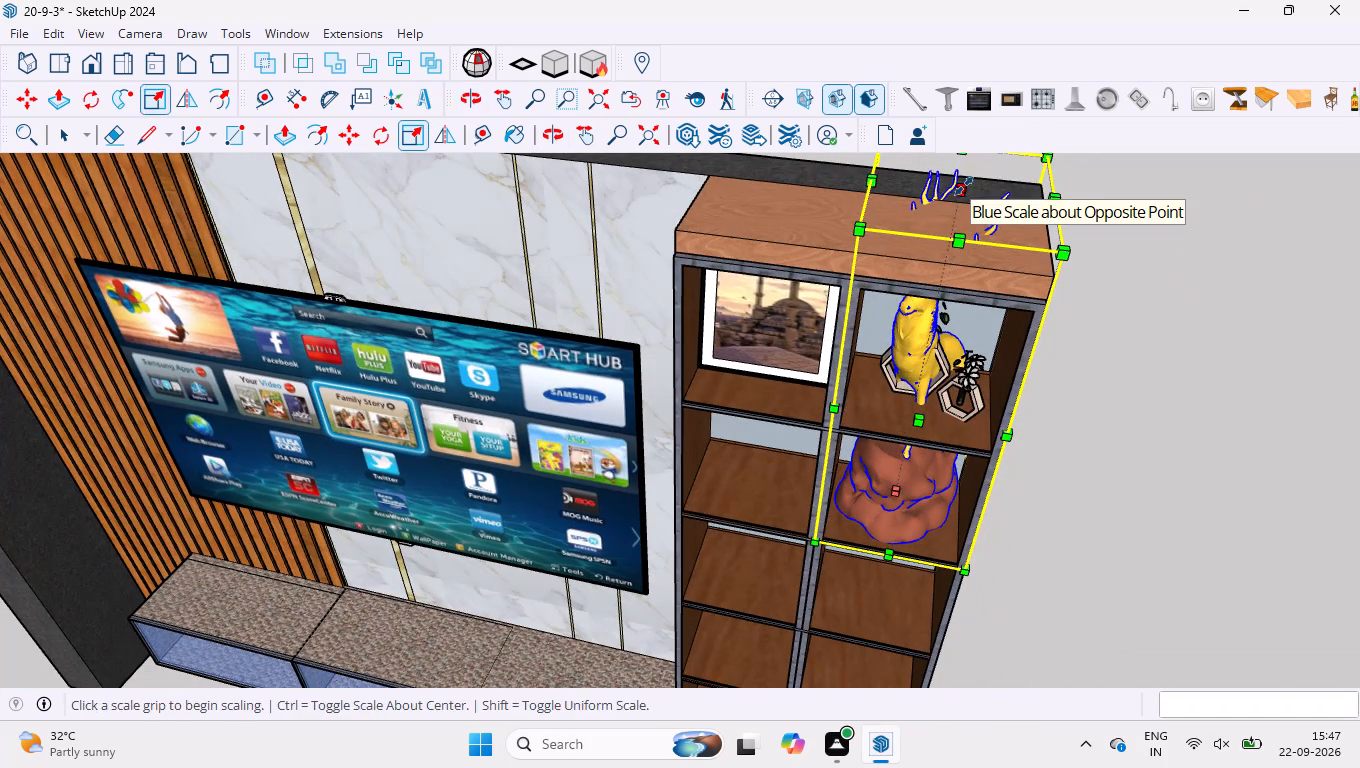
left_click(965, 188)
scroll(924, 452, "up", 5)
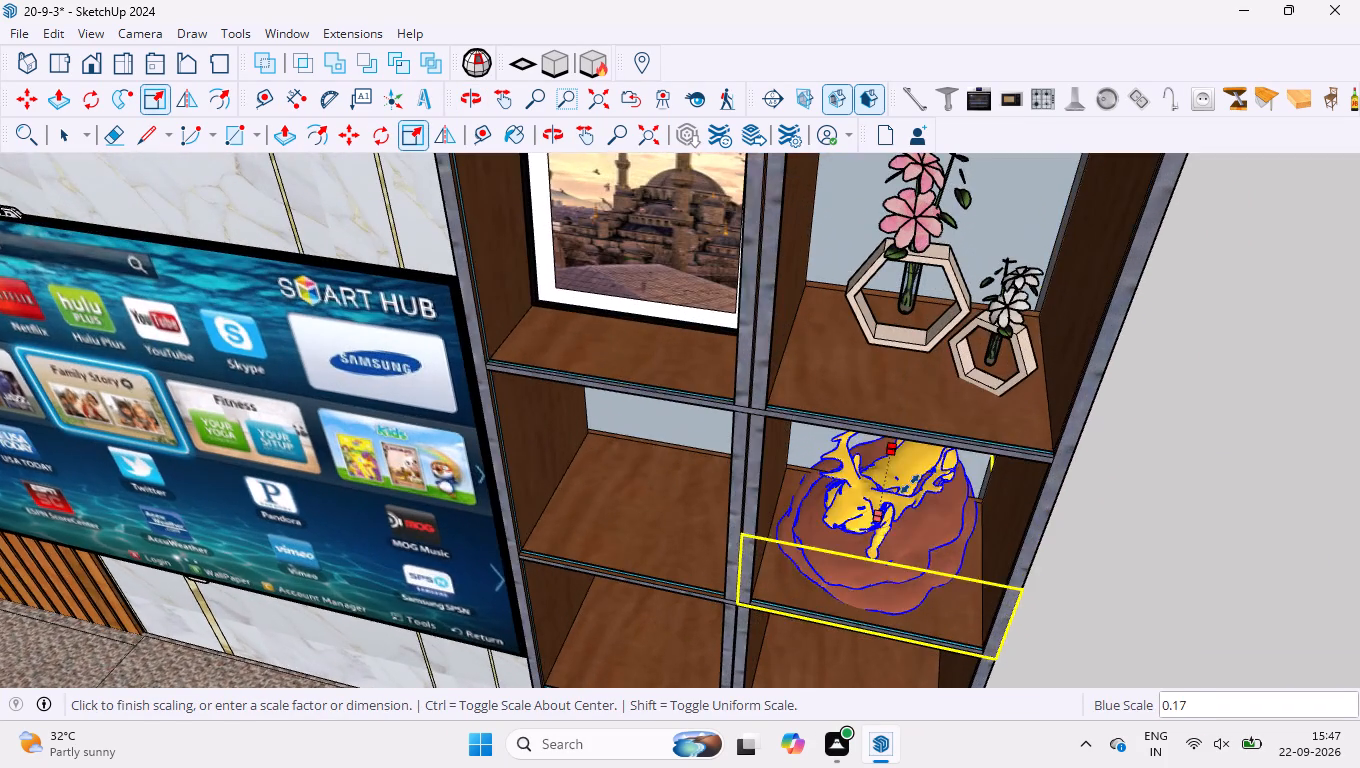
middle_click_drag(901, 499, 935, 264)
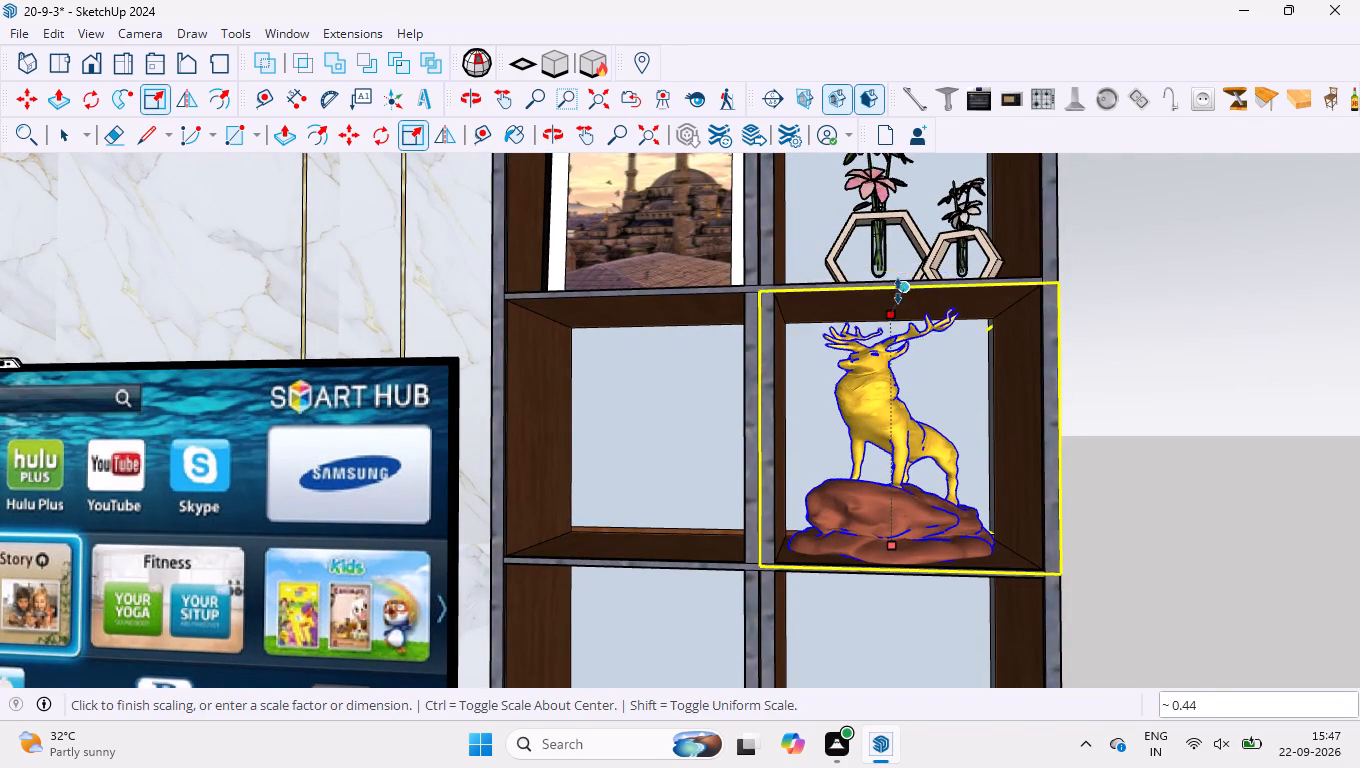
scroll(891, 265, "up", 3)
middle_click_drag(891, 265, 892, 321)
left_click(909, 333)
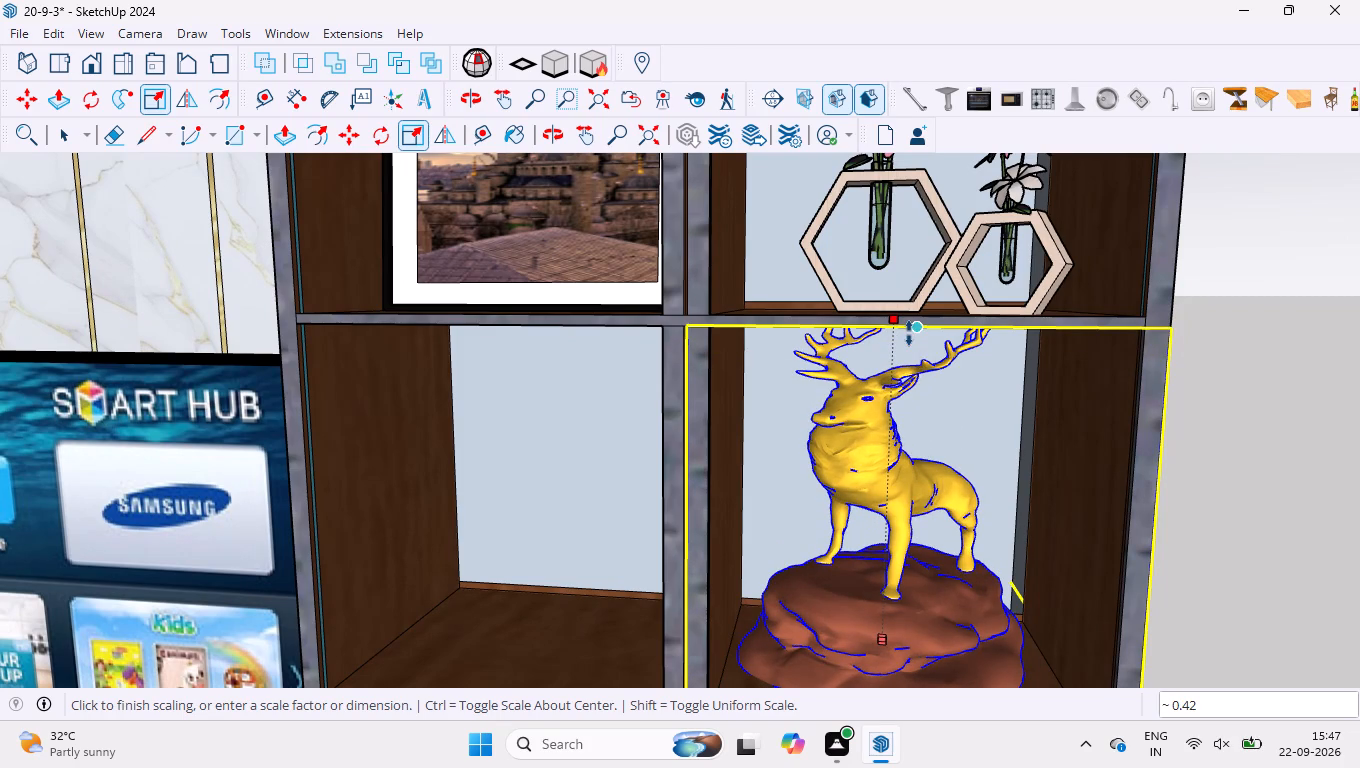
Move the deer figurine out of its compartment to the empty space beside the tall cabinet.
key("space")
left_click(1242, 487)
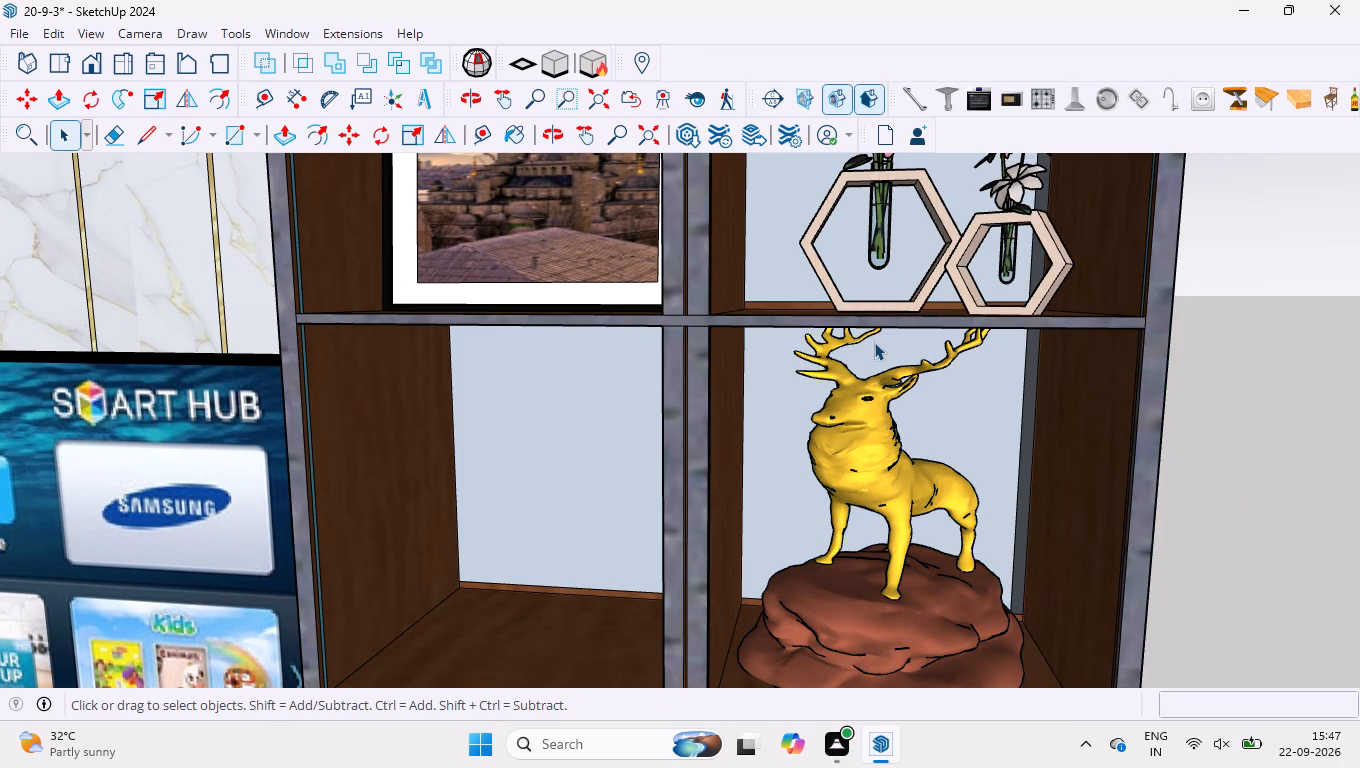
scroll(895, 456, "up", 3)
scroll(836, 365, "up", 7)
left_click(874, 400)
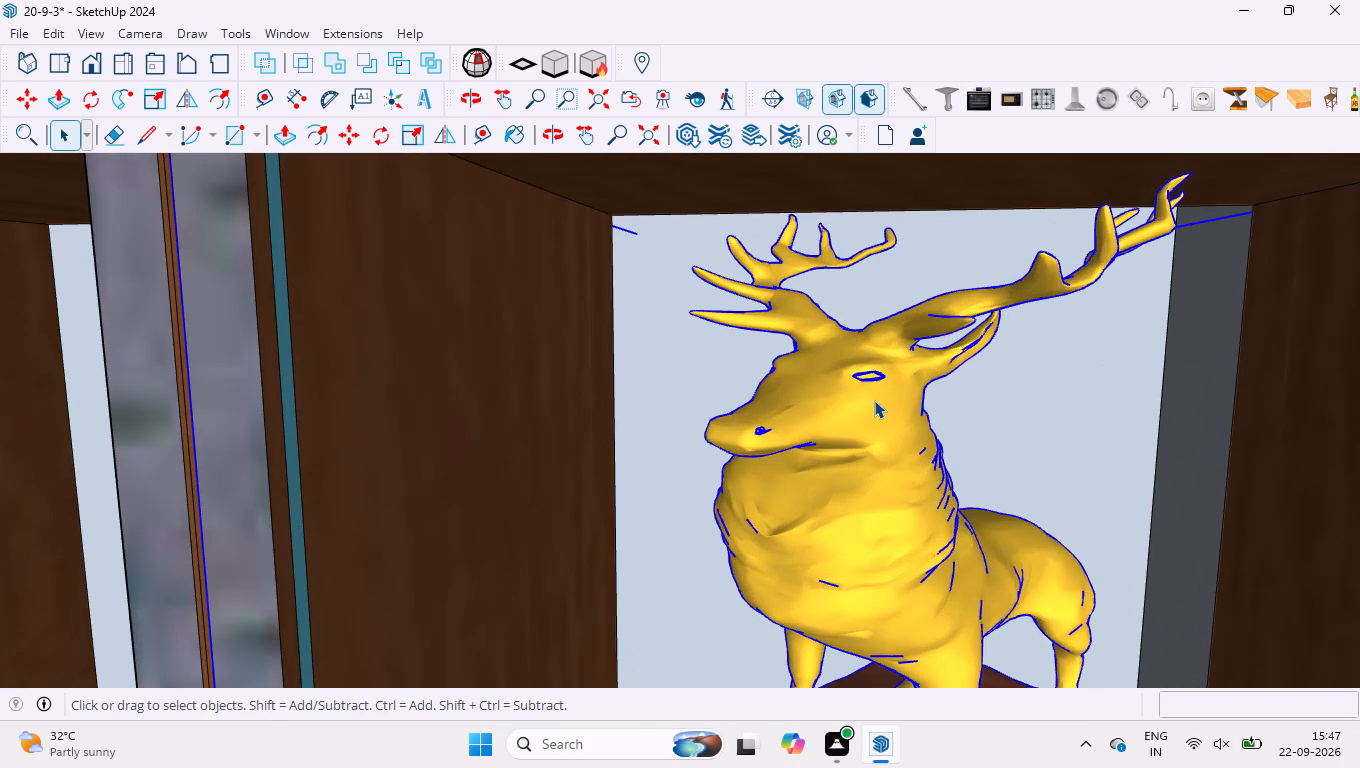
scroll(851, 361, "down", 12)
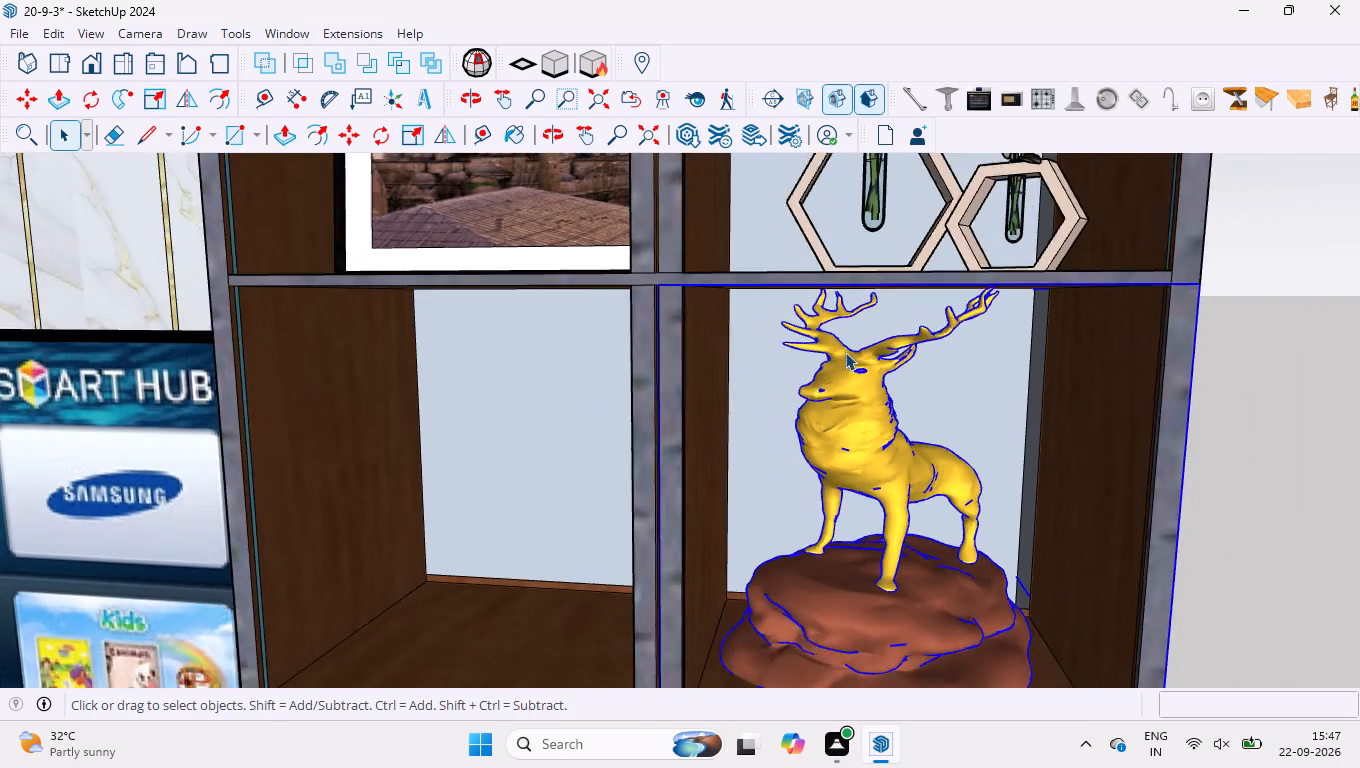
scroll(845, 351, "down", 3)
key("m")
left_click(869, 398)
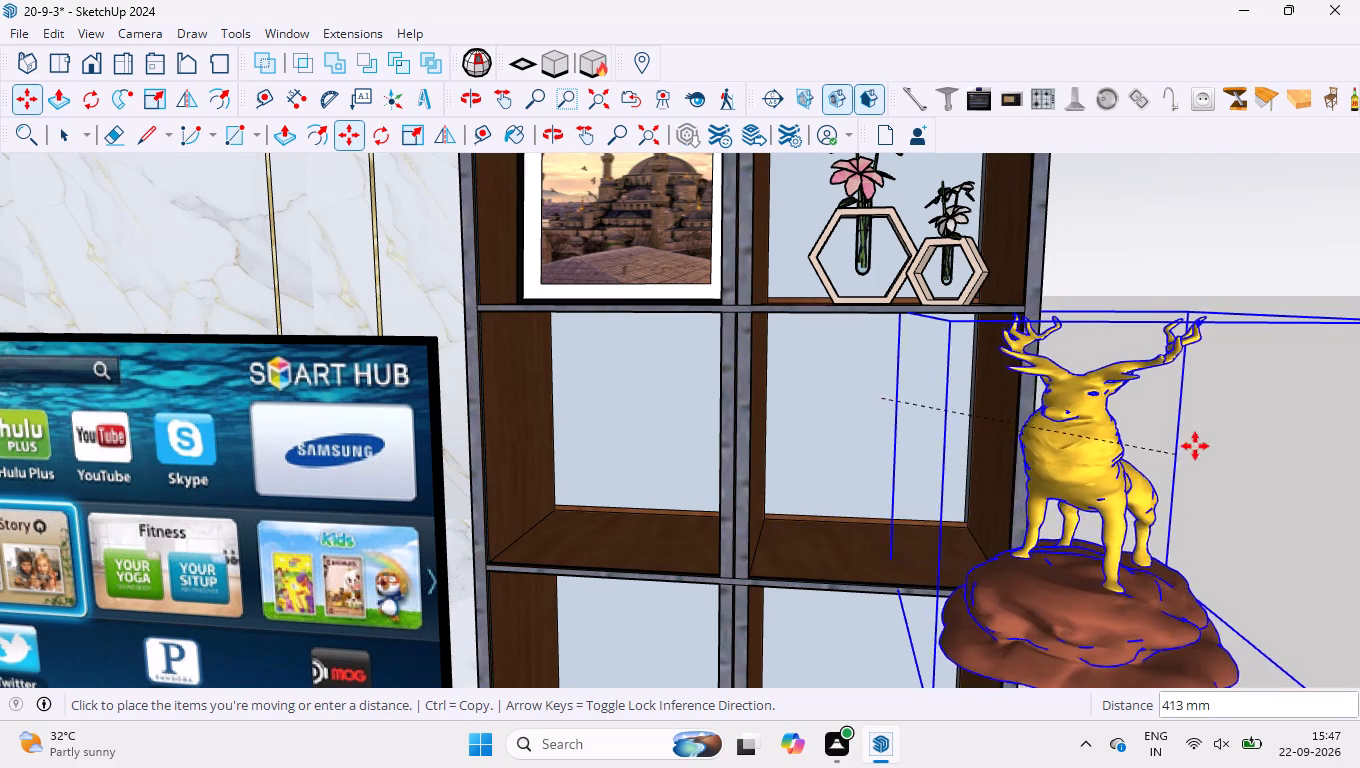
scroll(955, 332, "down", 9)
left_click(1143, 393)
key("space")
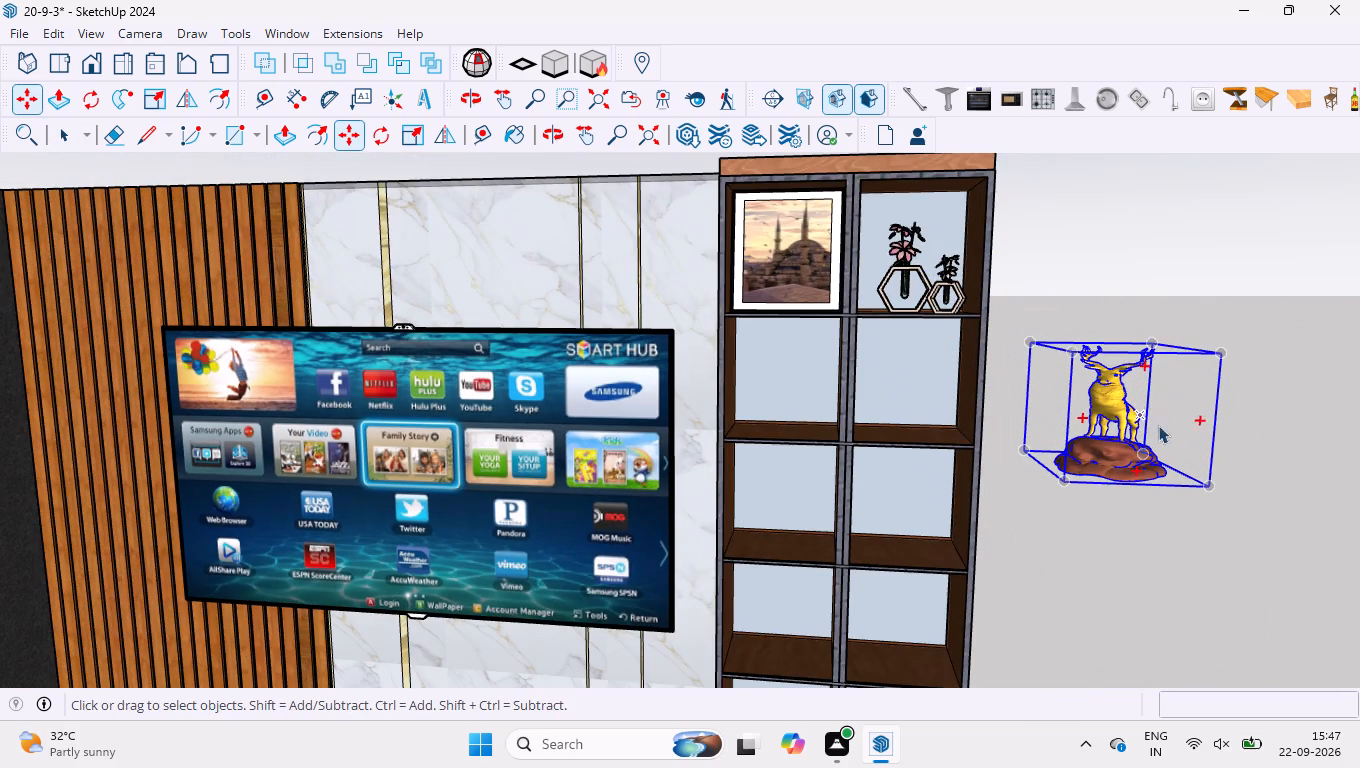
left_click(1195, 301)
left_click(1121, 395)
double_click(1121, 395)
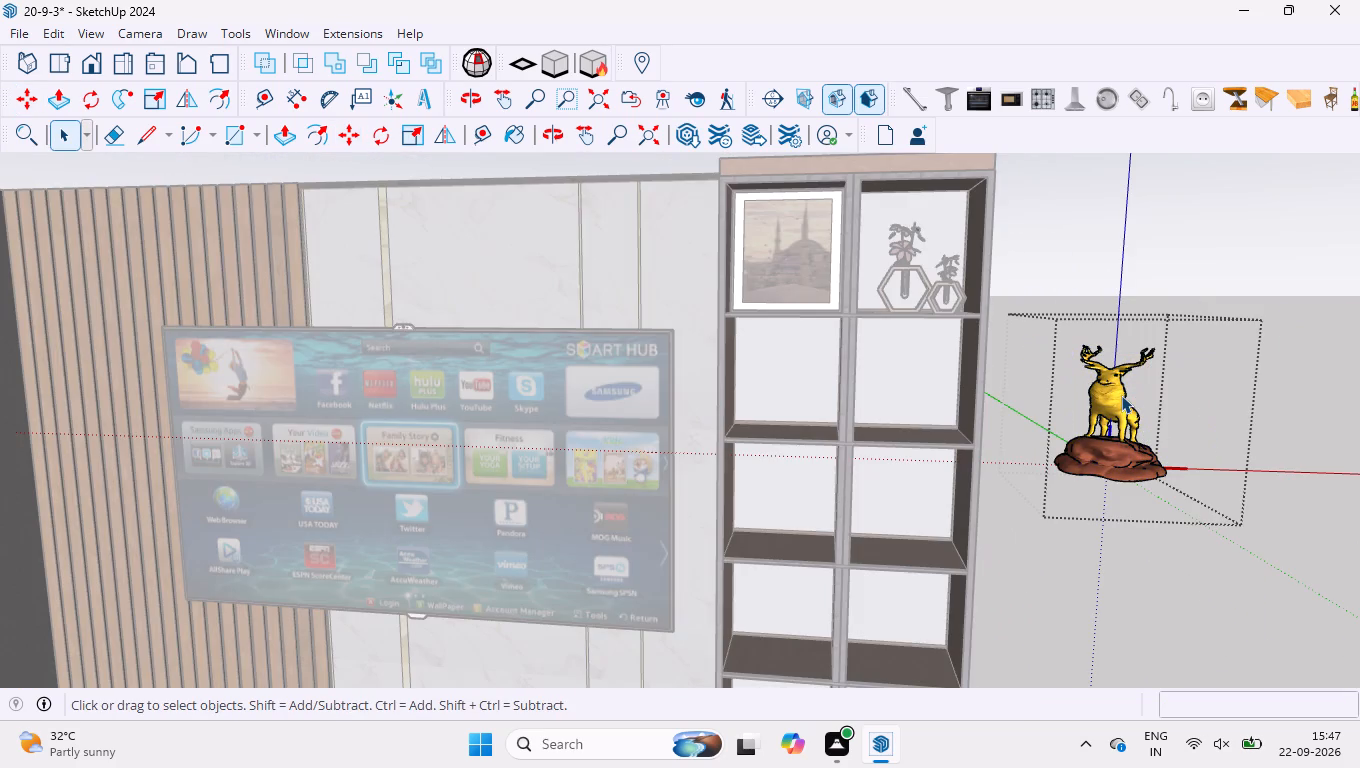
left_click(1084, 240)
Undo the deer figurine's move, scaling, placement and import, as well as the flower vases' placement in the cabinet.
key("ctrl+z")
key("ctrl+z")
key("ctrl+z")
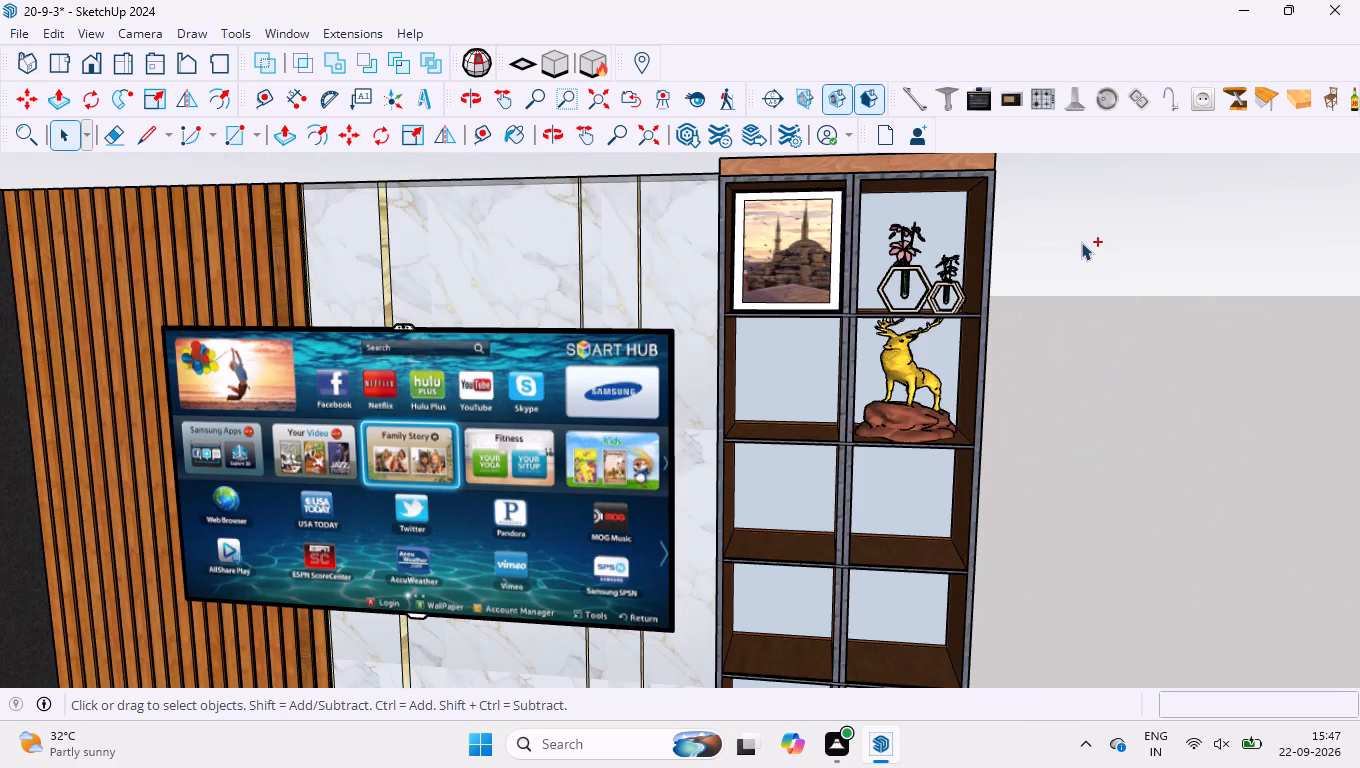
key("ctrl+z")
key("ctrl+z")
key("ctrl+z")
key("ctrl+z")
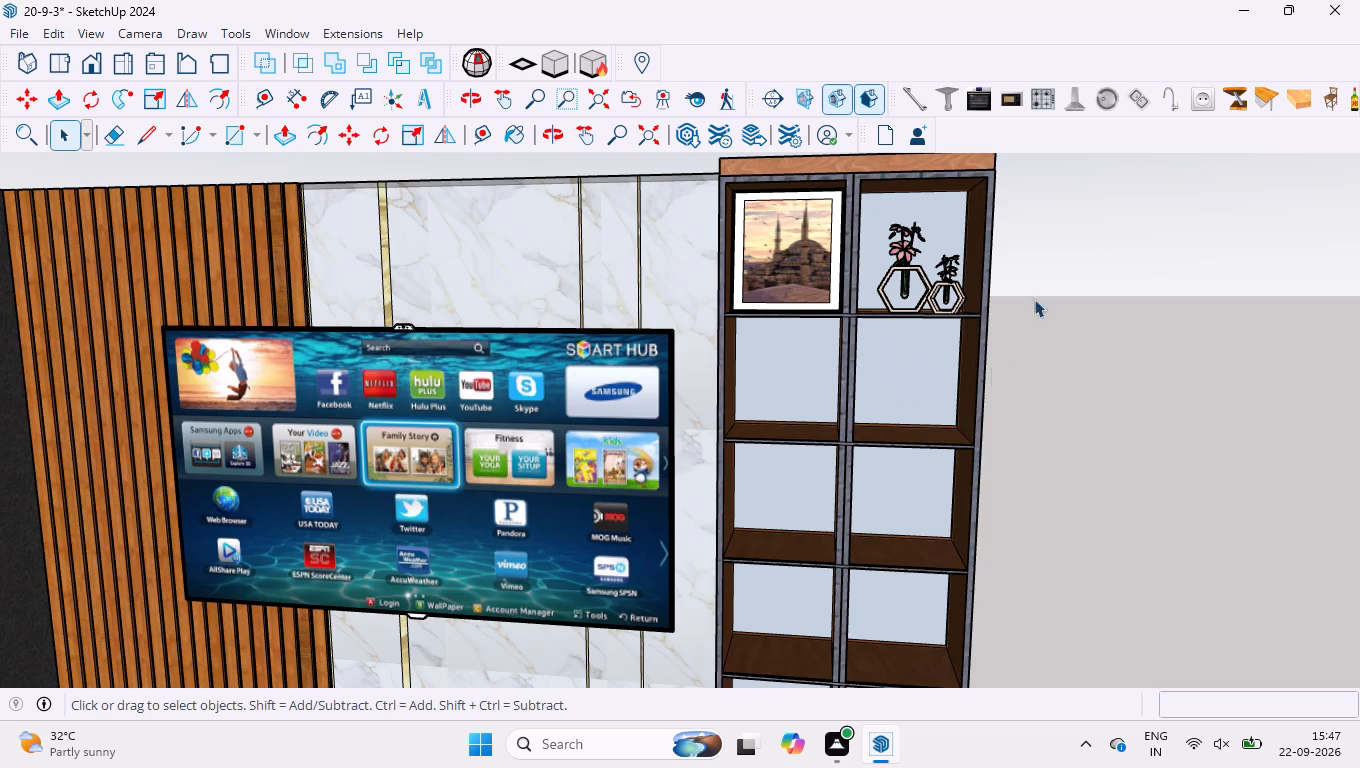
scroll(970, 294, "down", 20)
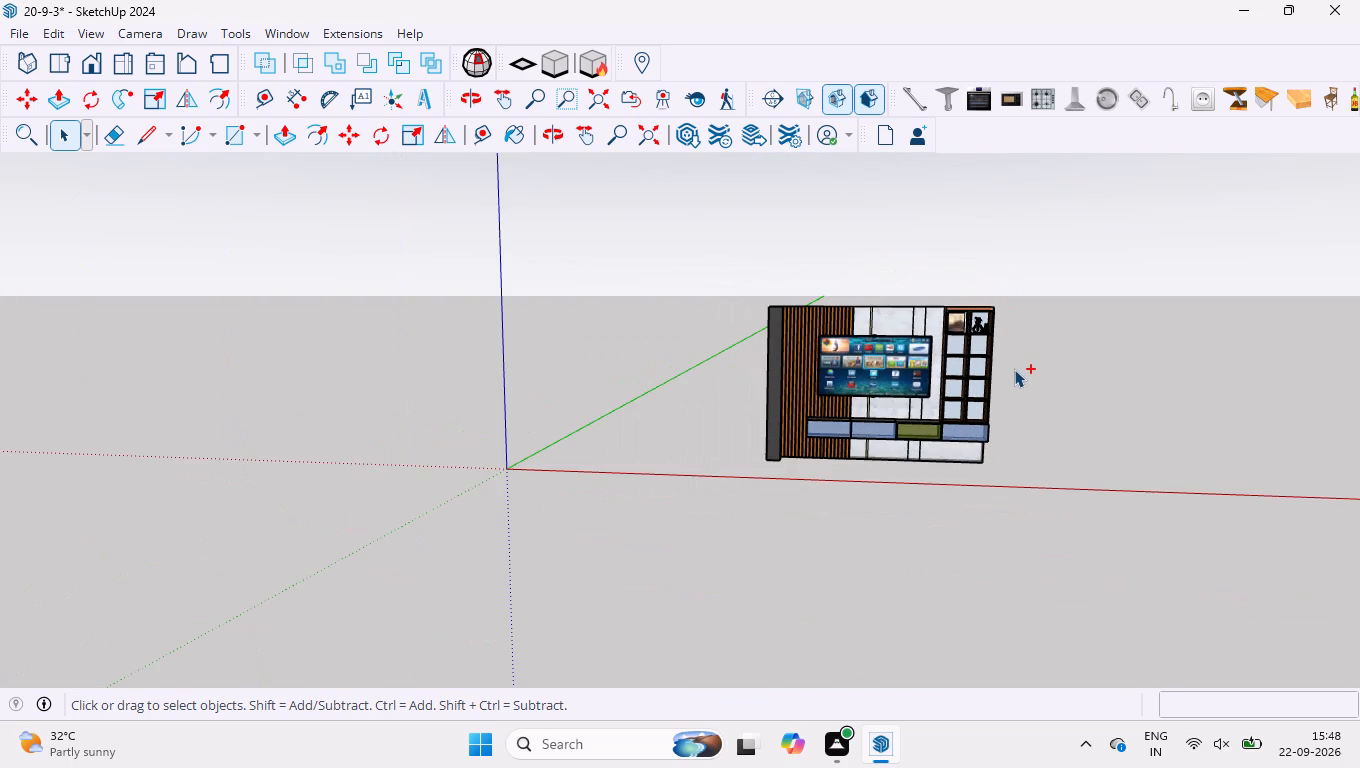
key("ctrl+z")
Move both hexagonal flower vases onto the shelf of the tall cabinet's top compartment beside the mosque photo frame.
scroll(1027, 323, "up", 5)
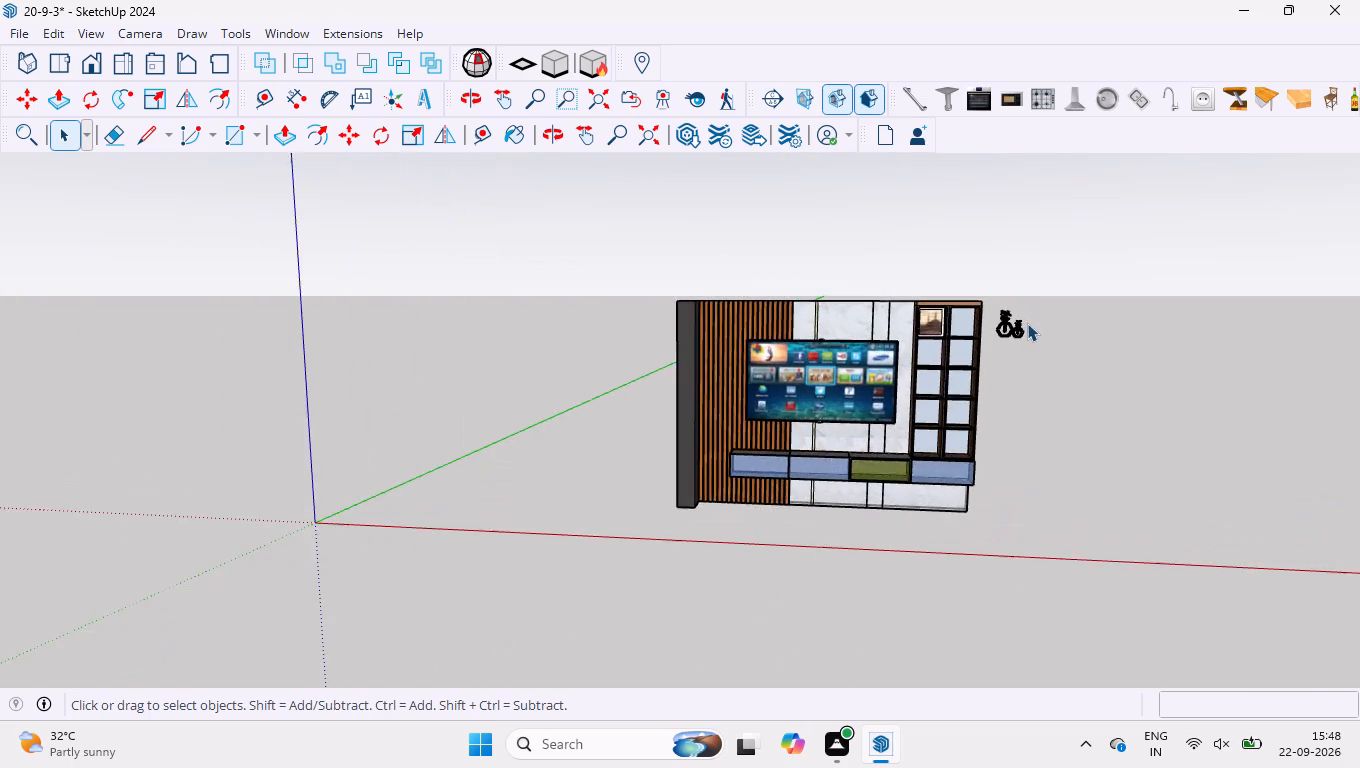
scroll(1027, 323, "up", 12)
left_click_drag(1067, 325, 1055, 334)
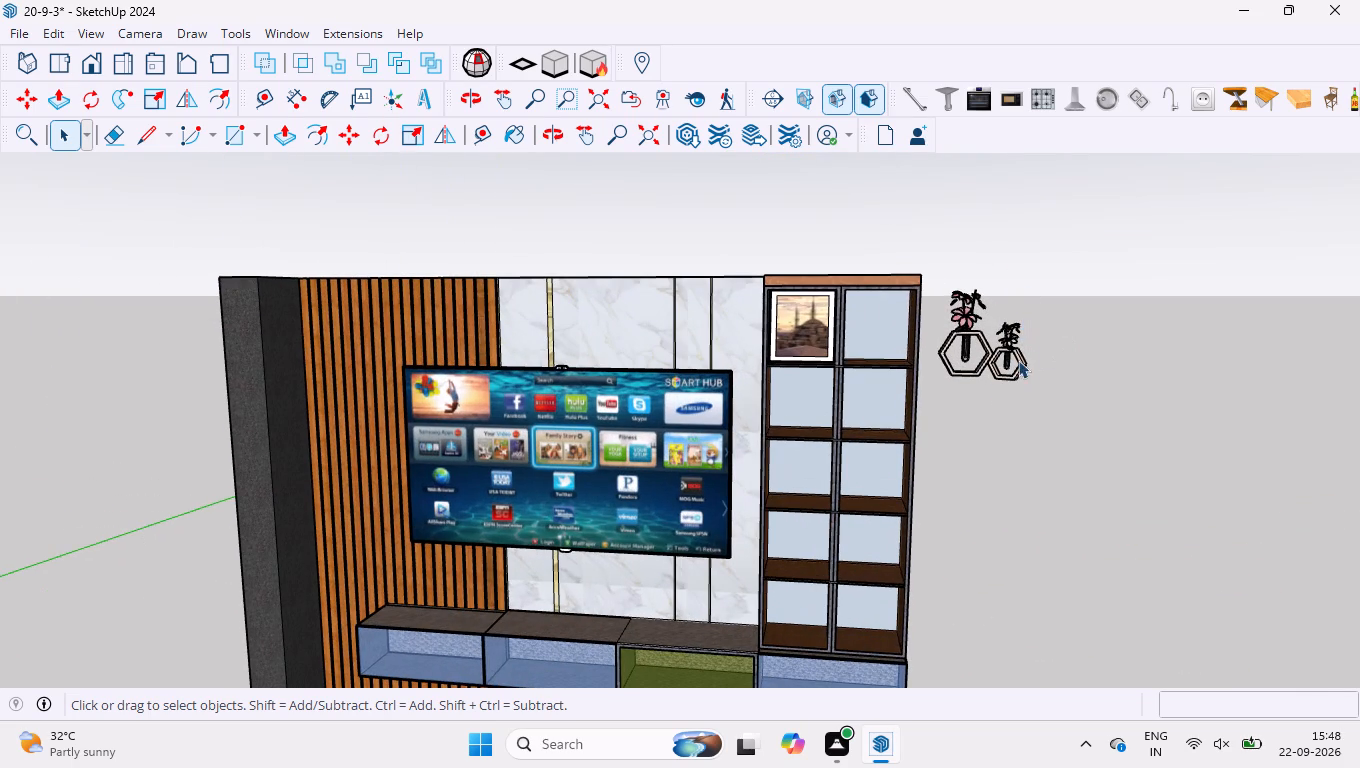
left_click(1018, 360)
left_click_drag(1071, 269, 969, 404)
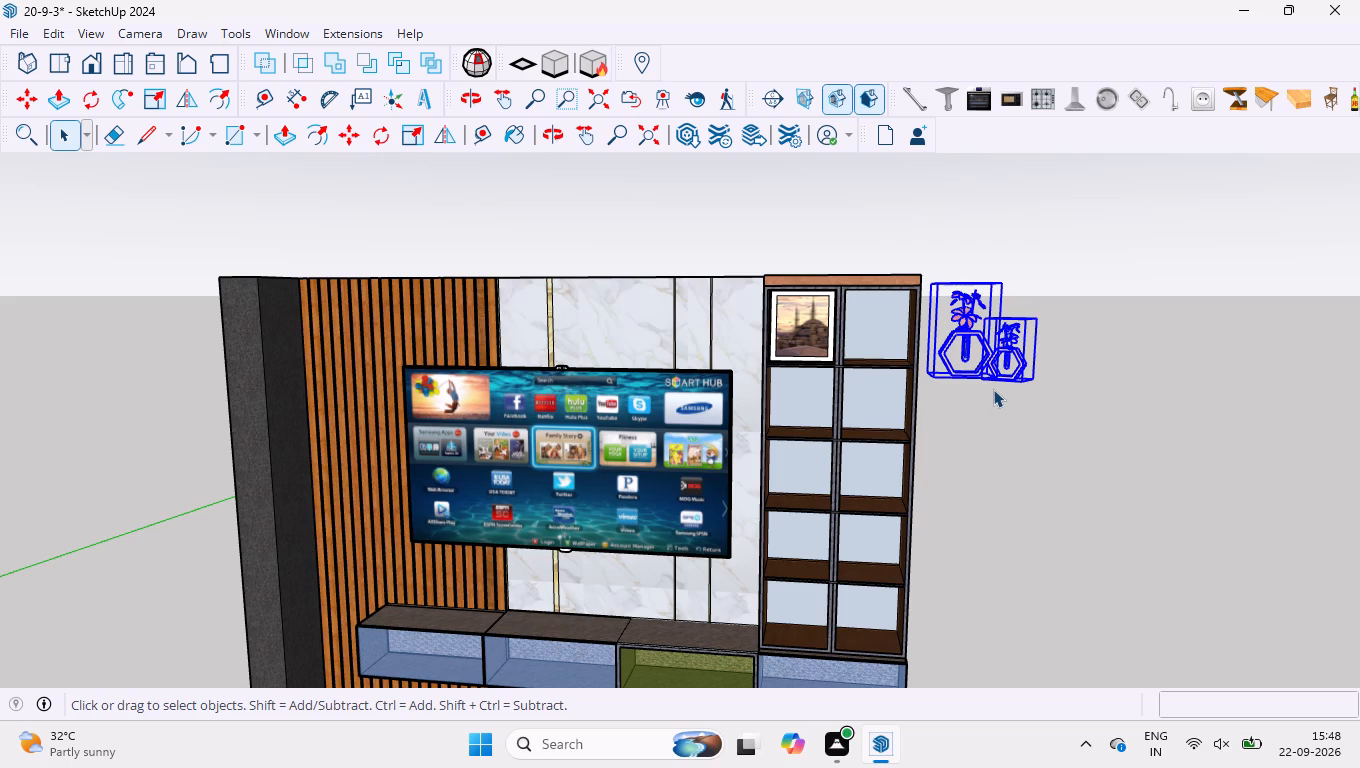
key("m")
scroll(903, 332, "up", 9)
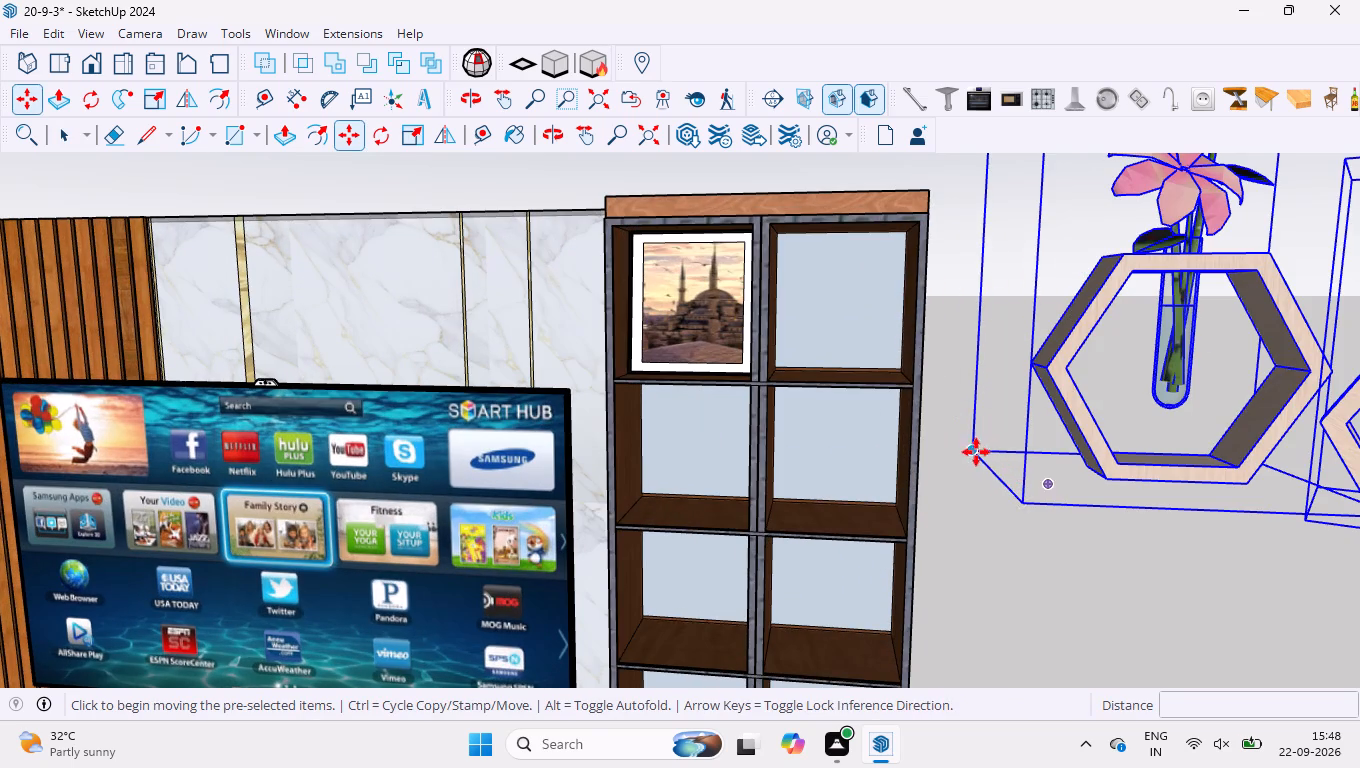
left_click(977, 453)
scroll(824, 358, "up", 15)
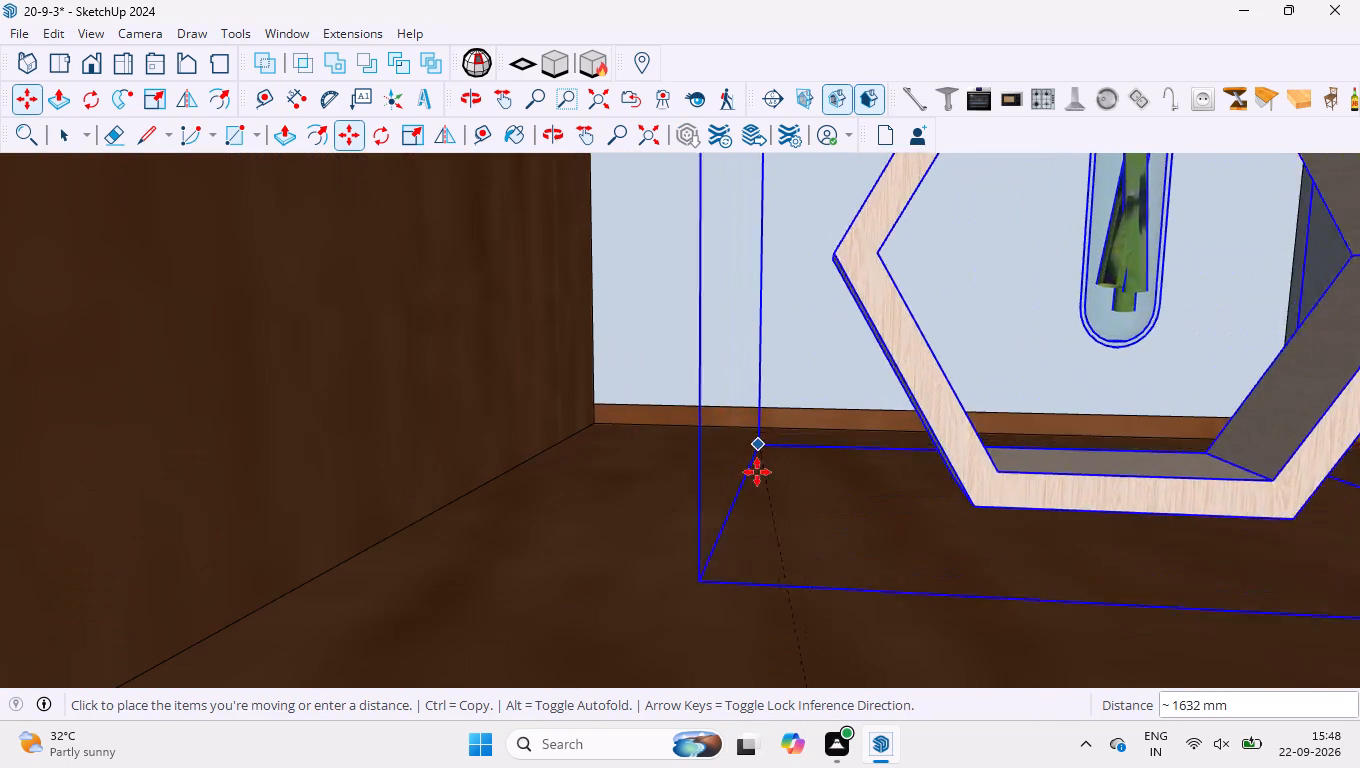
scroll(751, 454, "down", 4)
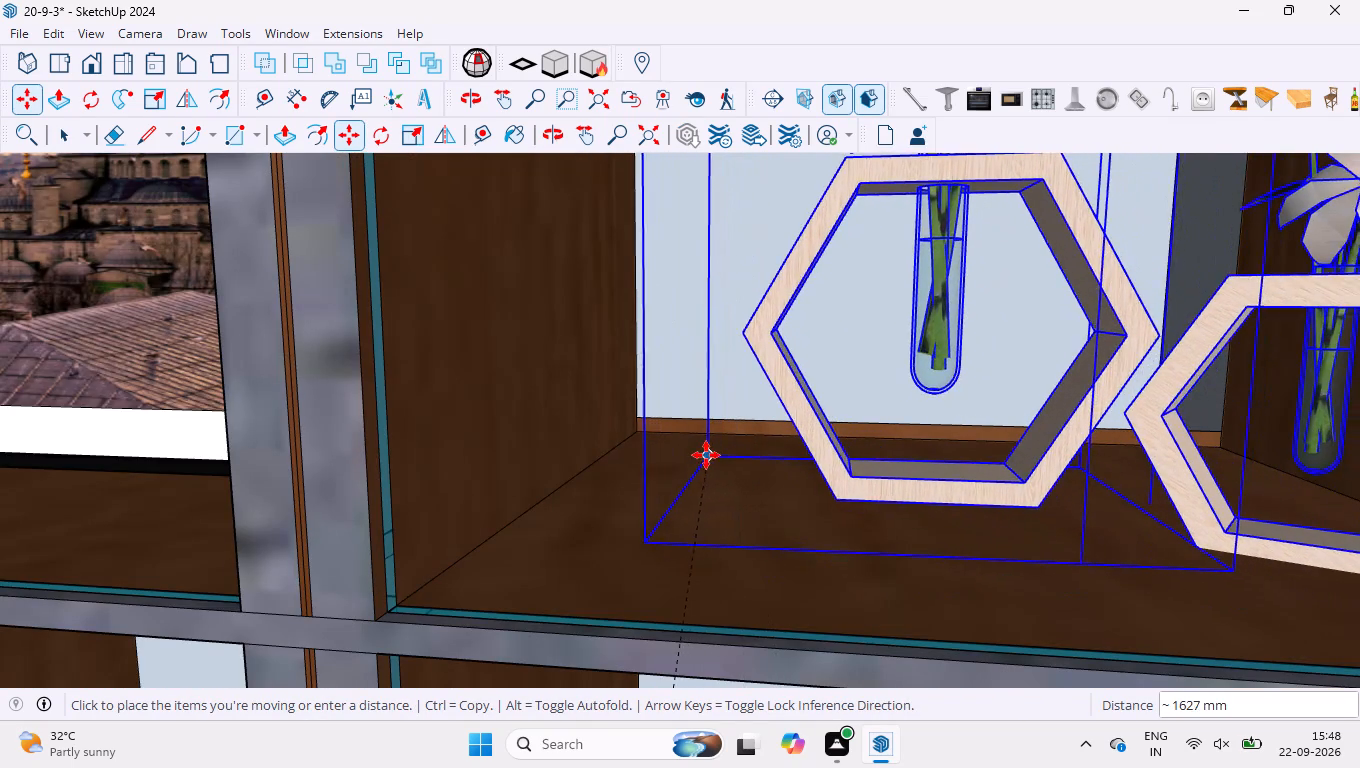
left_click(703, 452)
key("space")
scroll(704, 458, "down", 9)
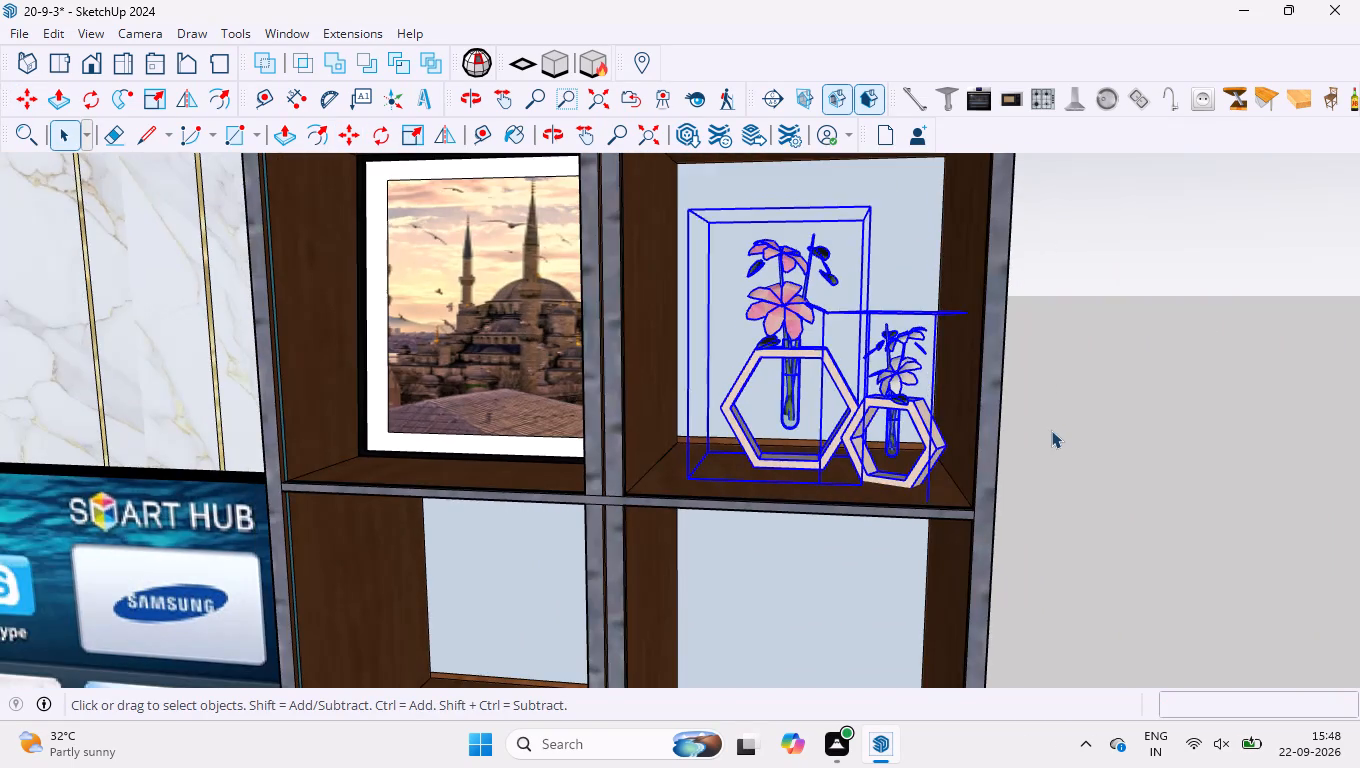
left_click(1053, 427)
Import the downloaded deer model Group2_1.skp and place it in the empty space beside the tall cabinet.
scroll(1042, 437, "down", 4)
scroll(908, 210, "down", 3)
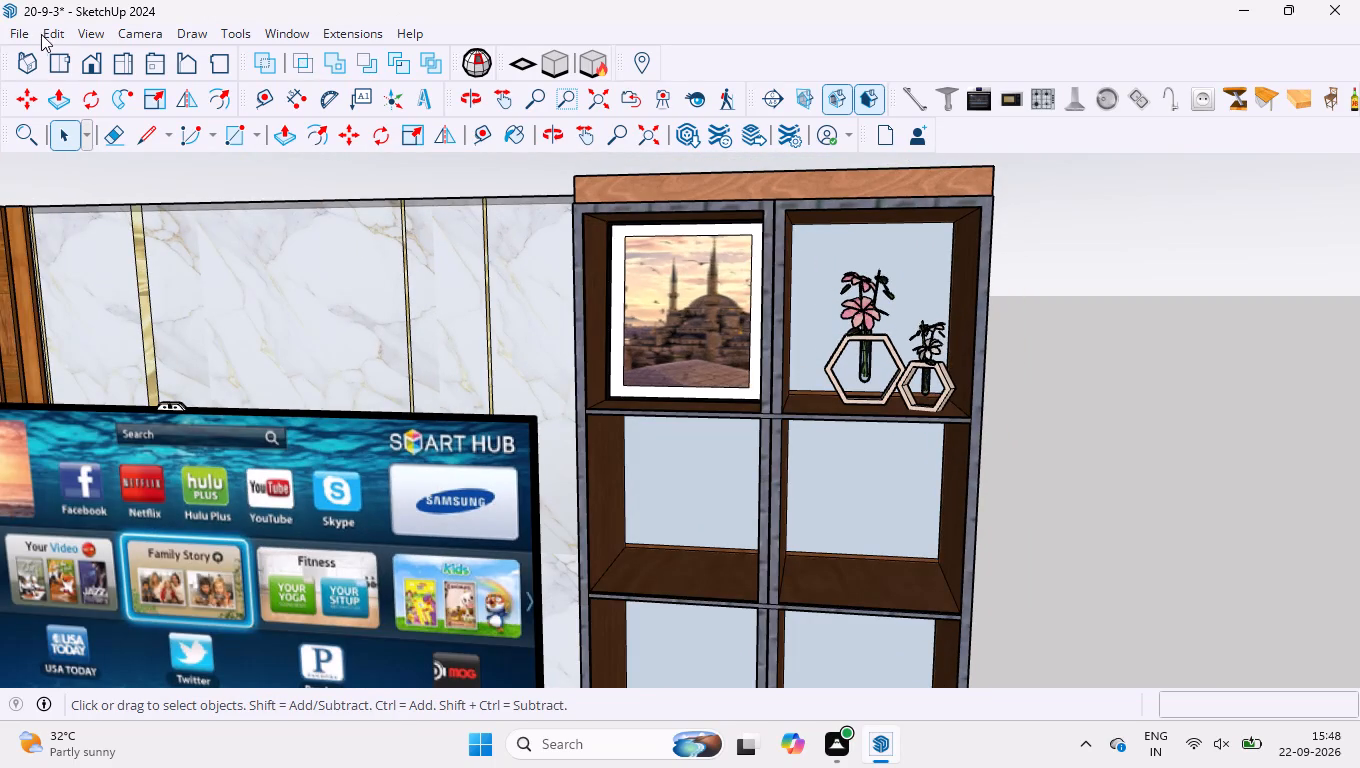
left_click(12, 33)
left_click(120, 320)
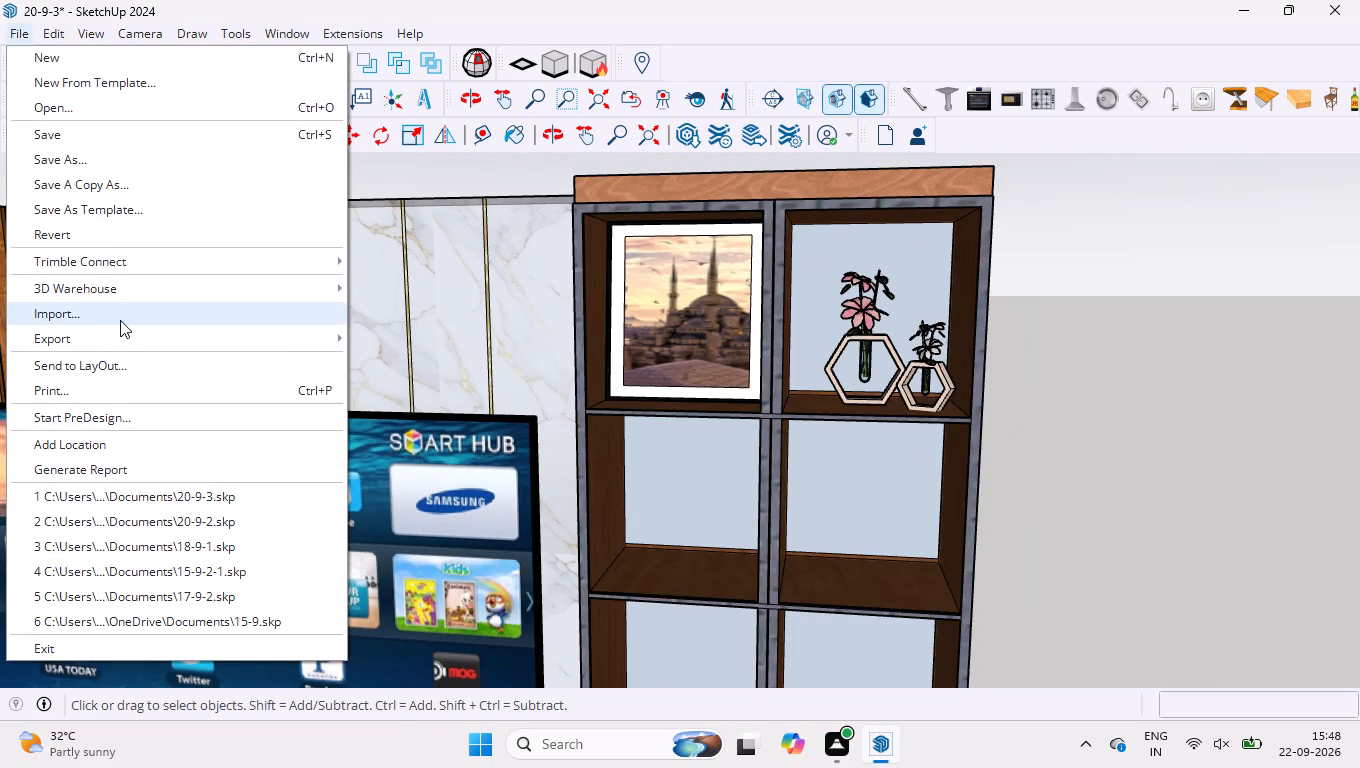
left_click(202, 217)
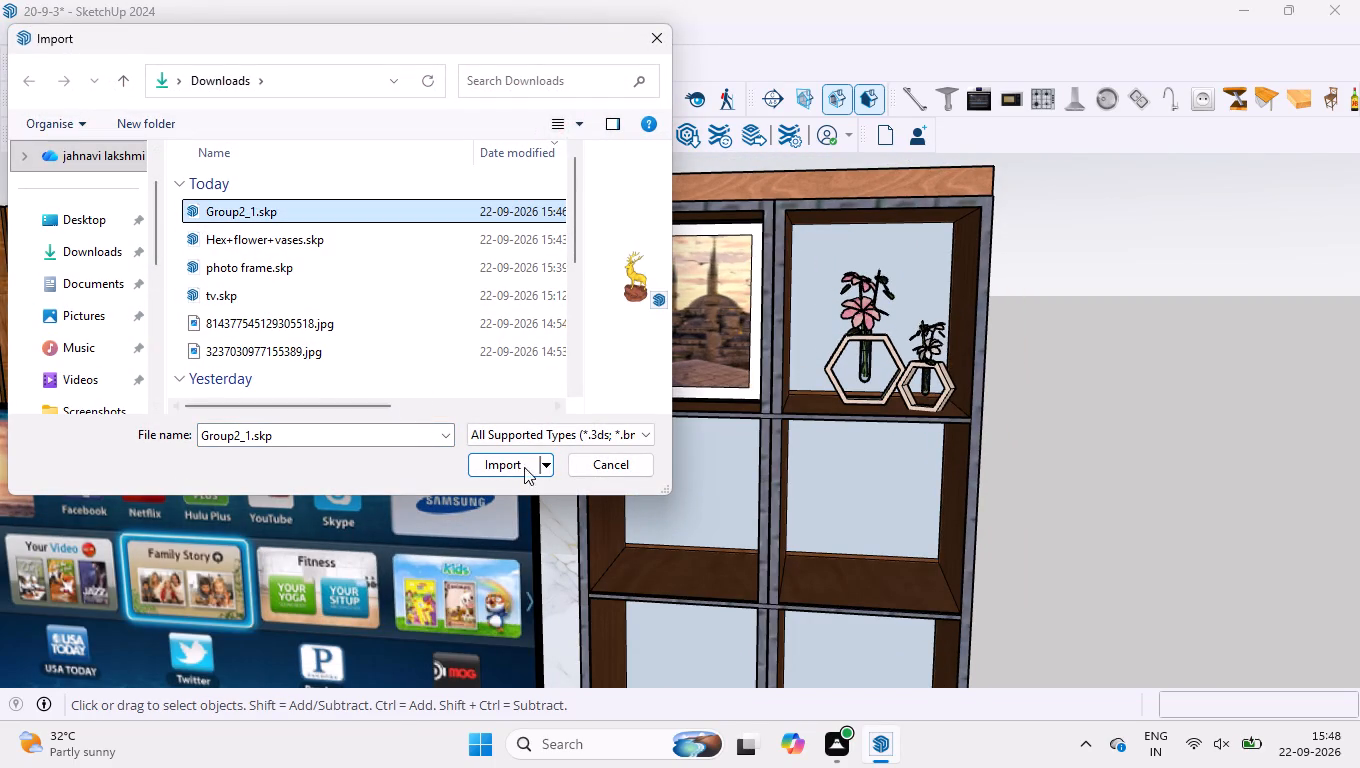
left_click(516, 460)
scroll(517, 353, "down", 9)
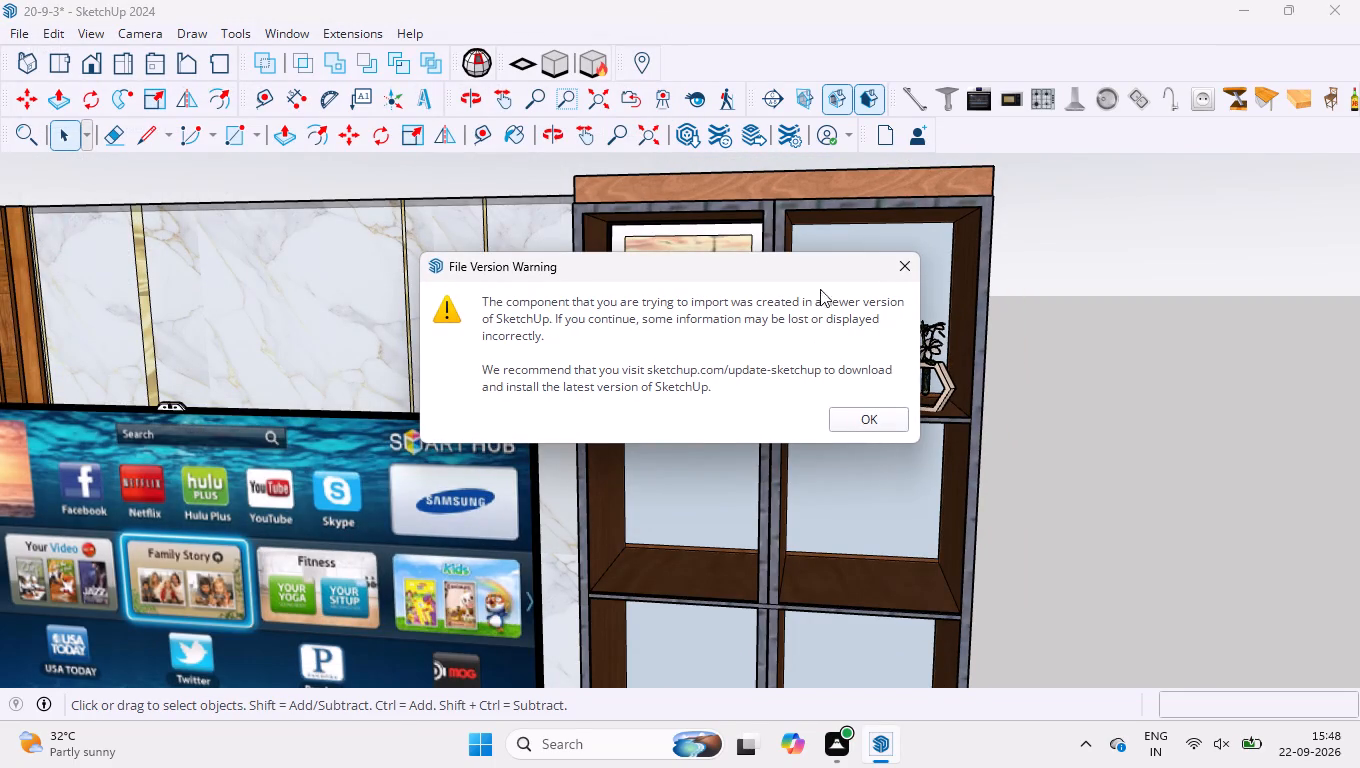
left_click(895, 268)
scroll(672, 366, "down", 4)
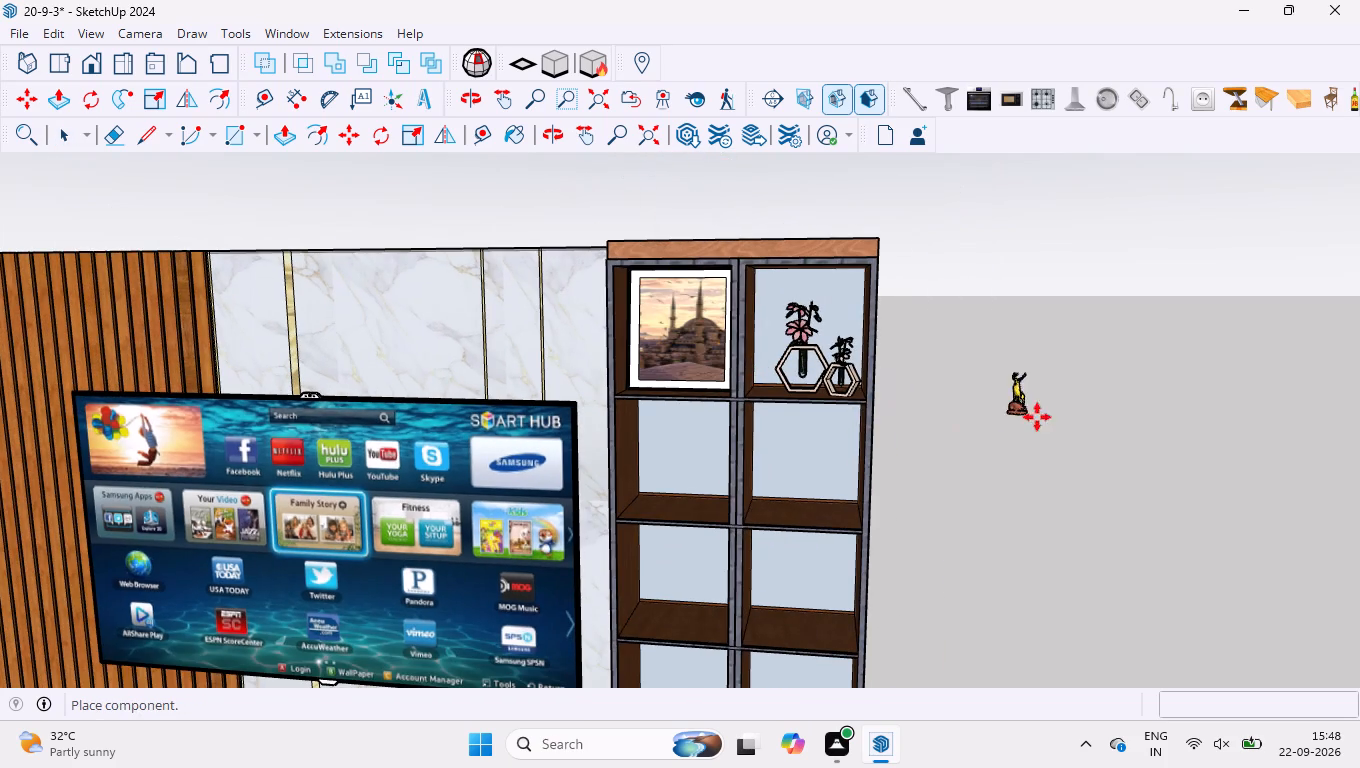
scroll(997, 411, "up", 1)
scroll(921, 350, "down", 3)
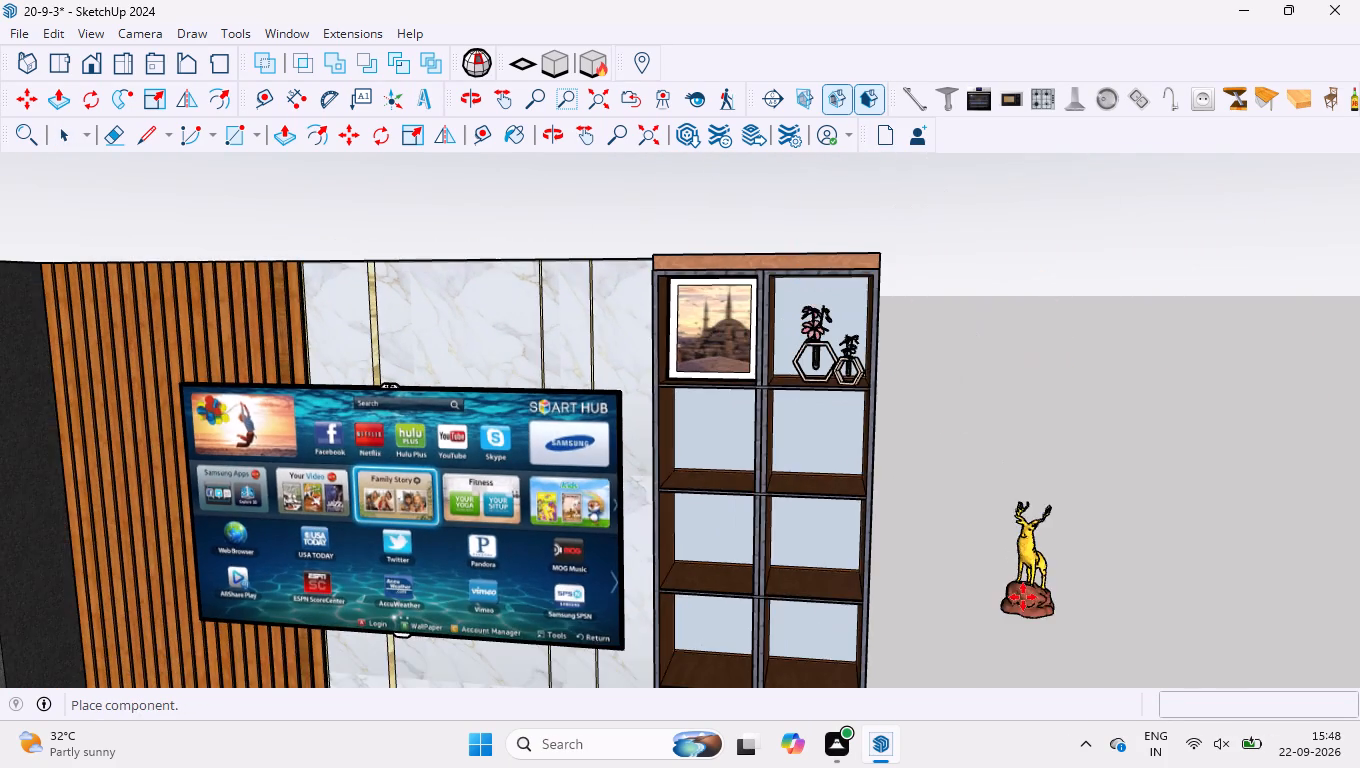
scroll(1023, 597, "up", 2)
left_click(978, 482)
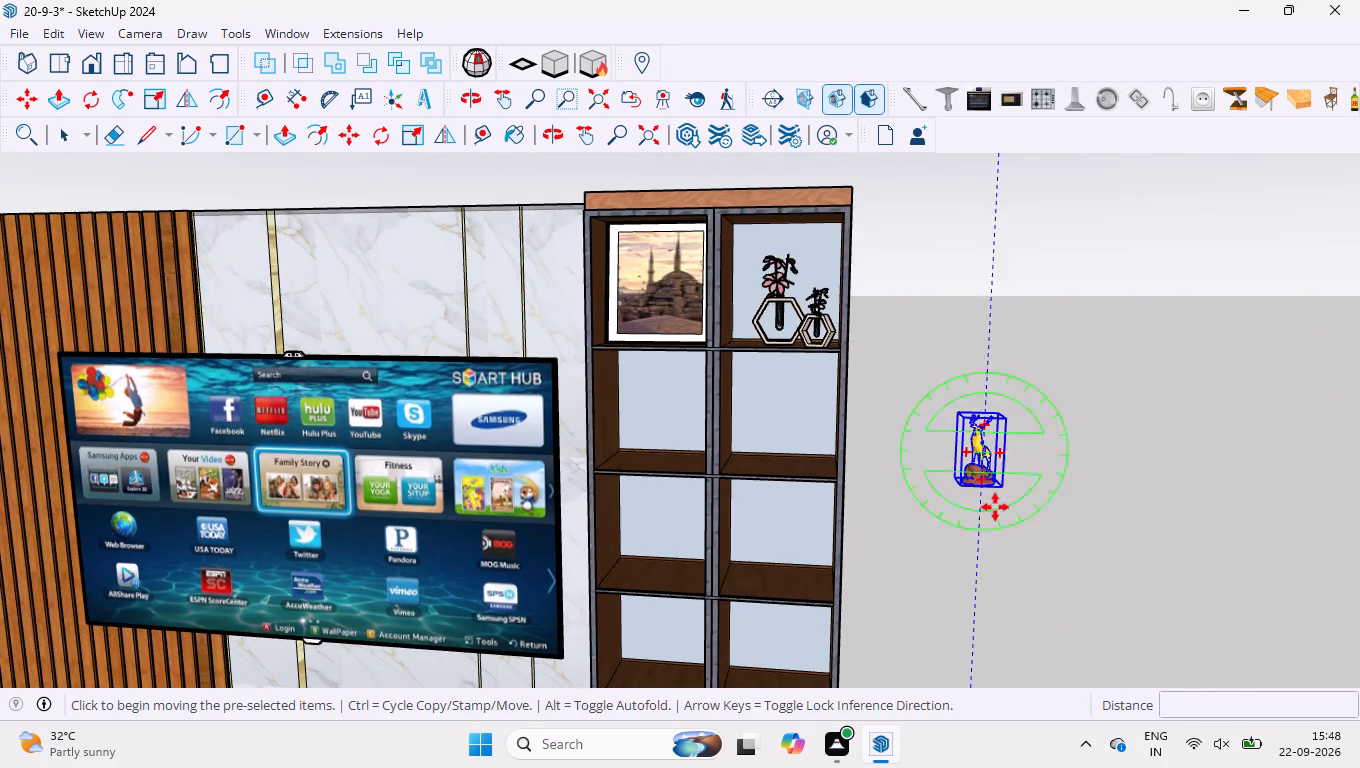
scroll(984, 451, "up", 20)
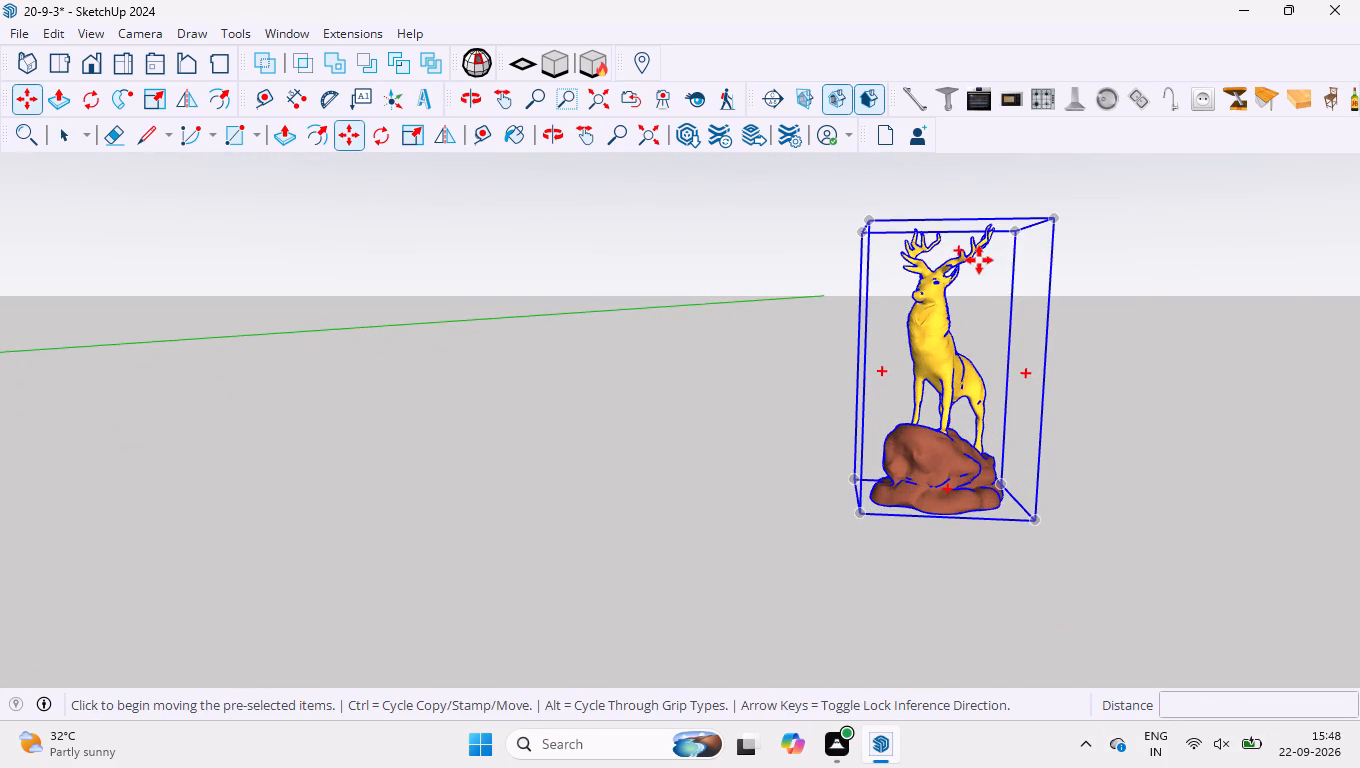
key("space")
left_click(1089, 253)
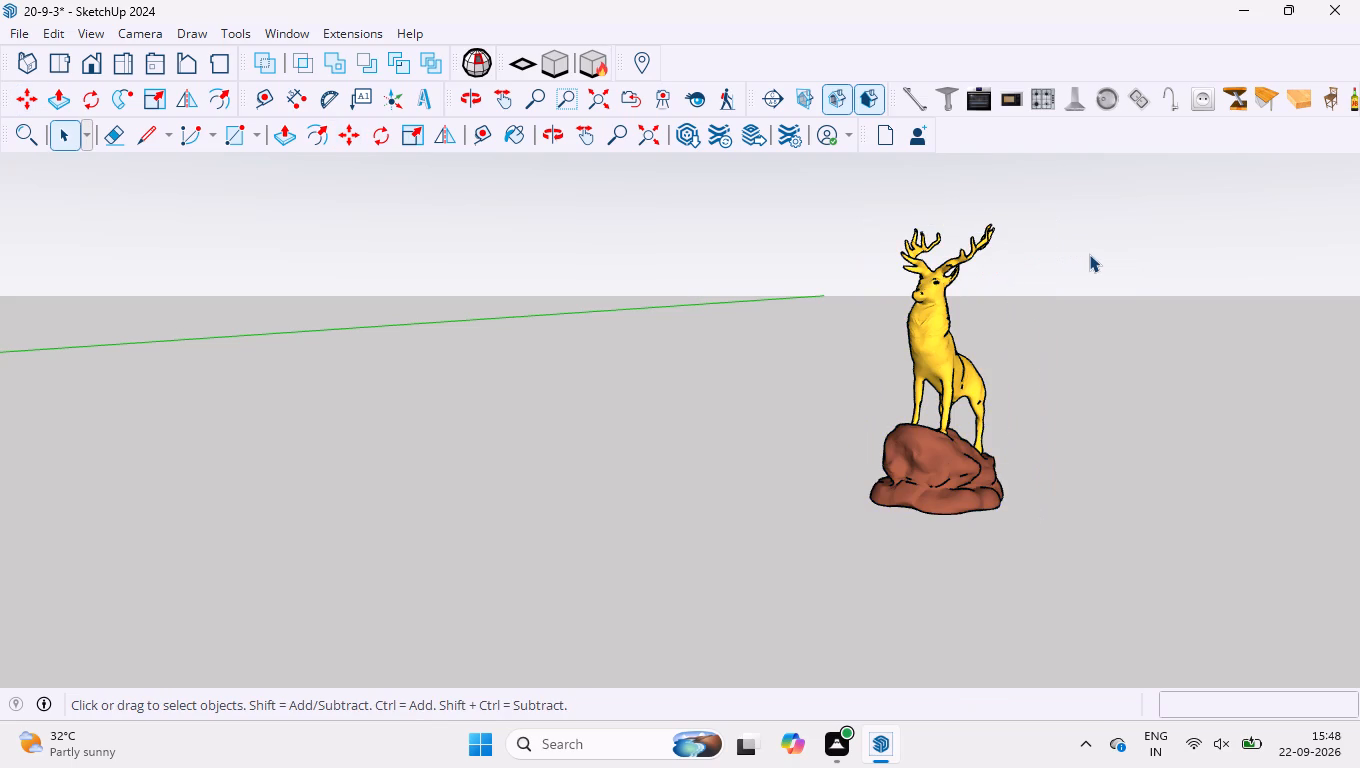
Explode the imported deer model twice to separate the golden deer from its rock base.
left_click(945, 332)
type("explod")
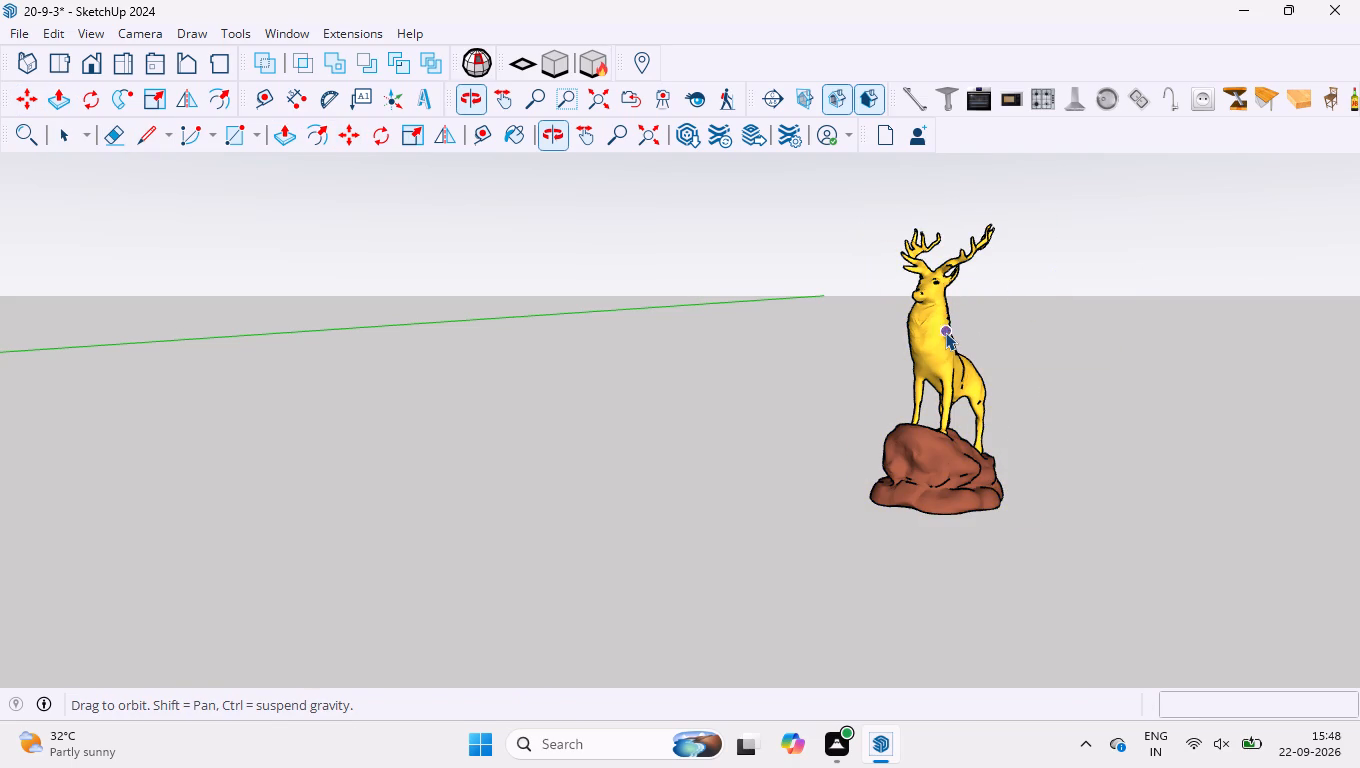
key("space")
left_click(945, 332)
right_click(945, 332)
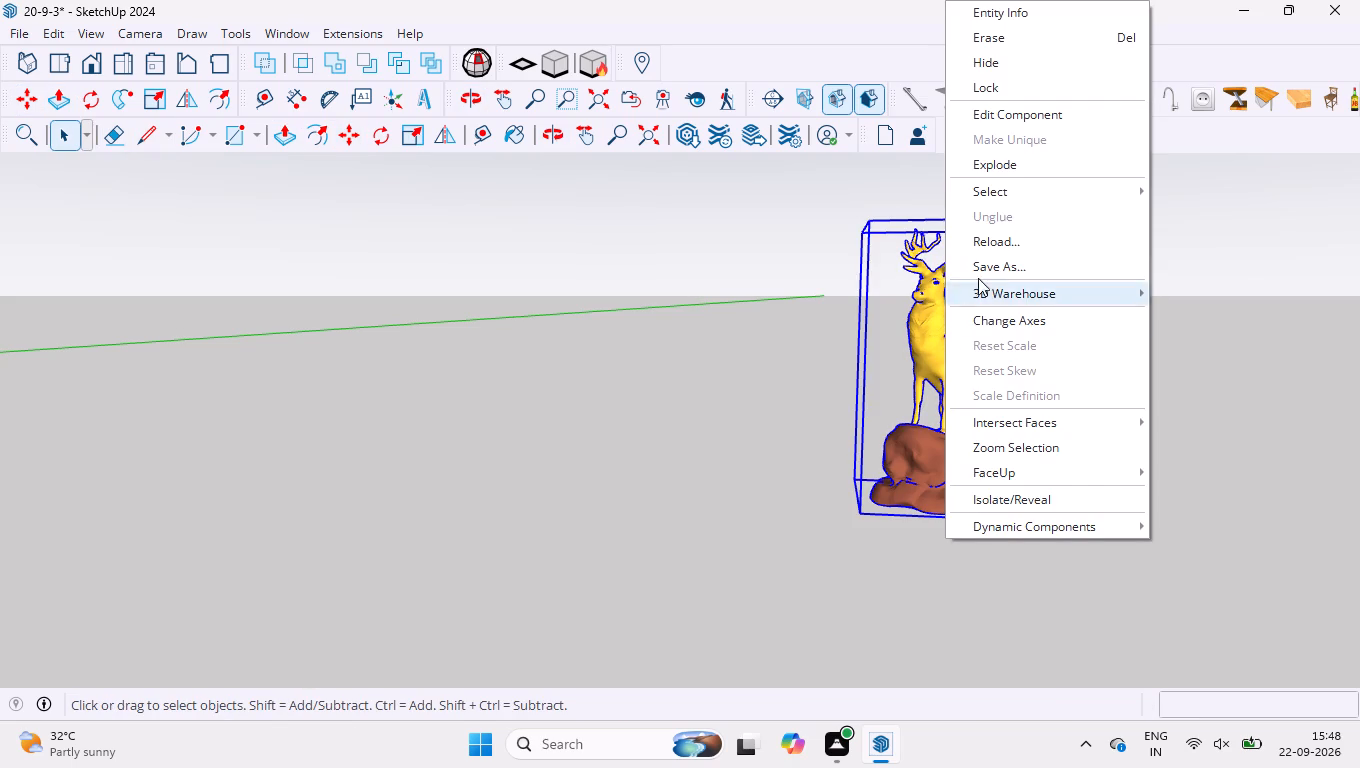
left_click(1017, 161)
left_click(1128, 349)
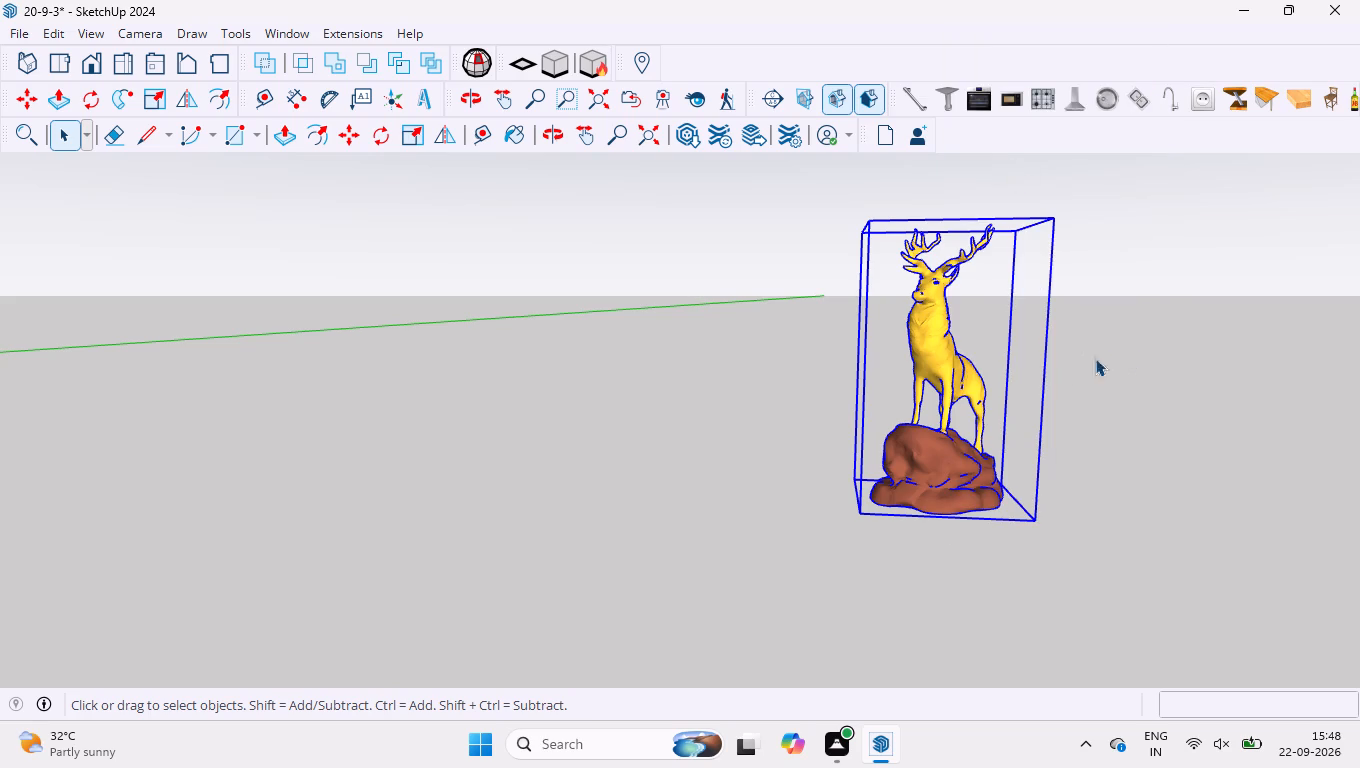
left_click(978, 398)
left_click(956, 390)
right_click(958, 383)
left_click(1010, 520)
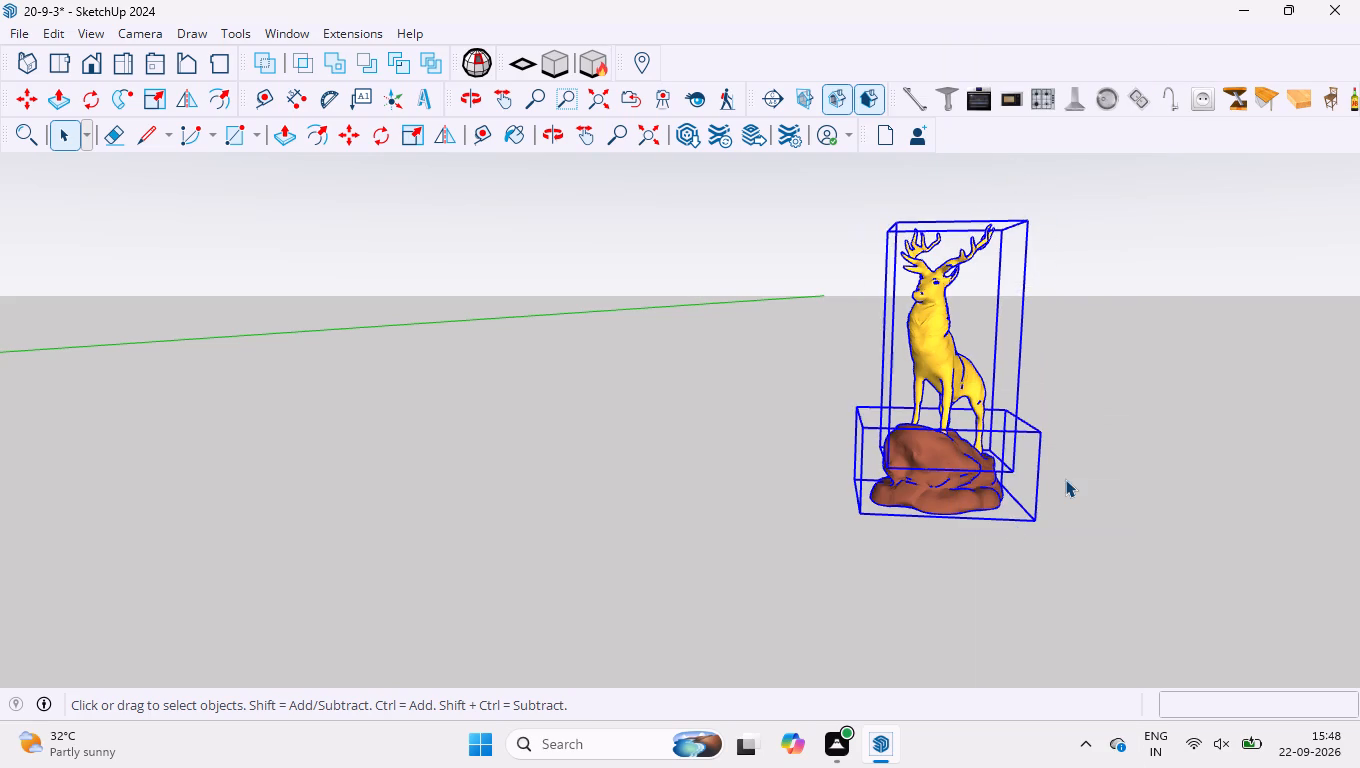
Delete the brown rock base beneath the golden deer.
left_click(1073, 466)
left_click(927, 446)
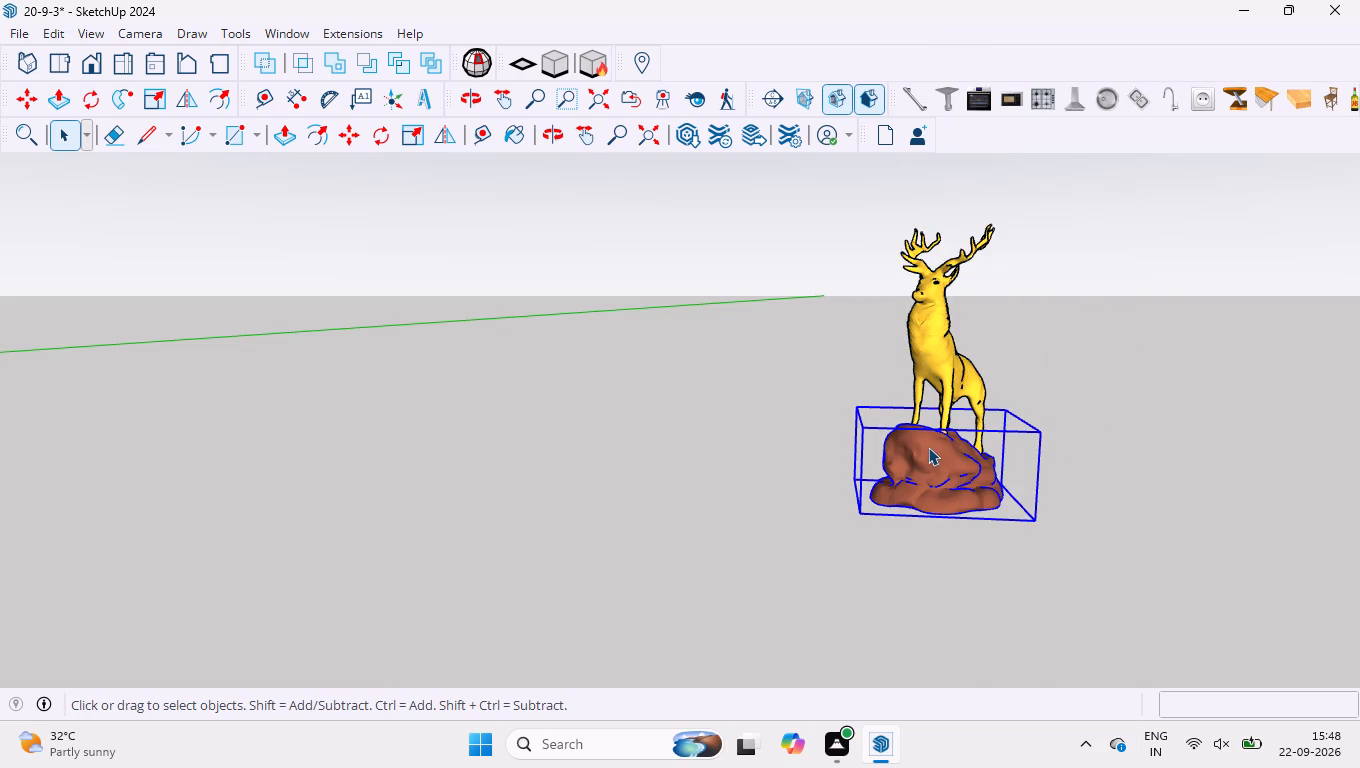
key("Delete")
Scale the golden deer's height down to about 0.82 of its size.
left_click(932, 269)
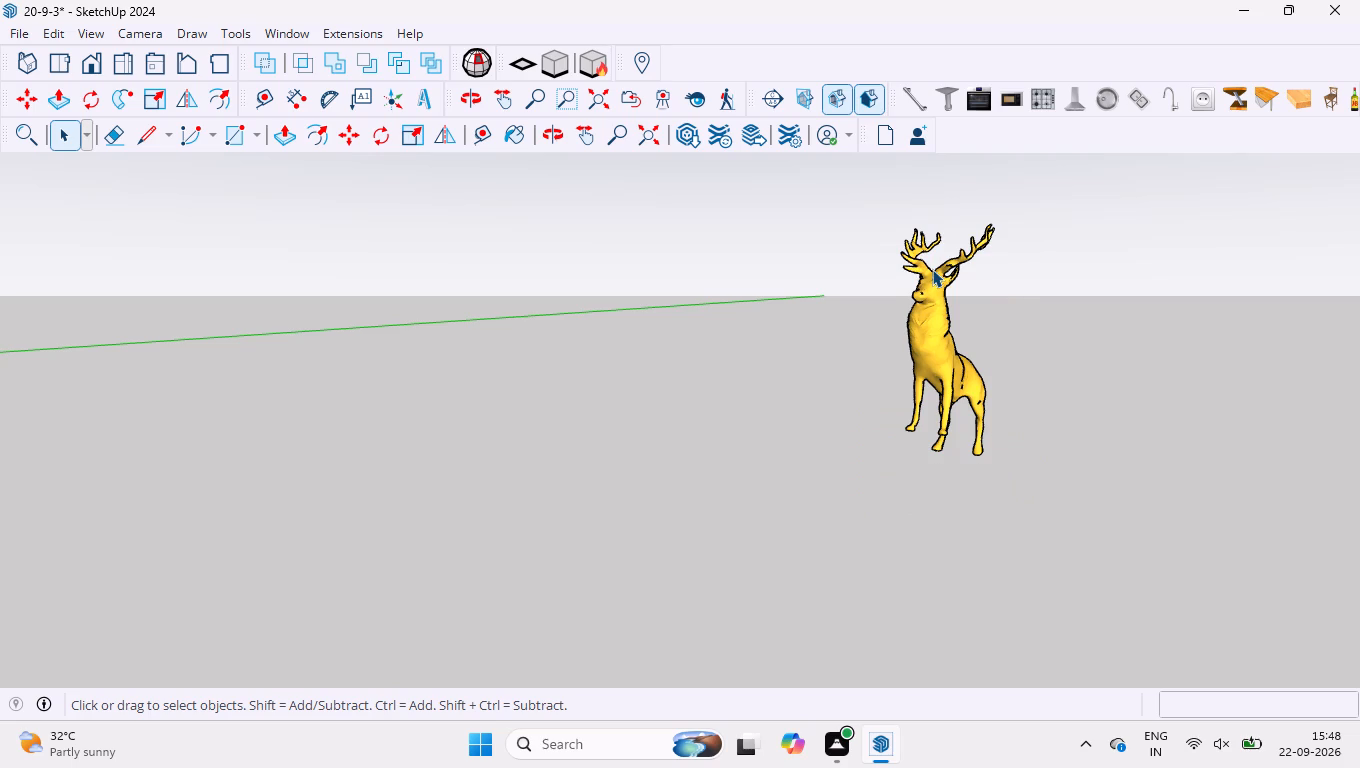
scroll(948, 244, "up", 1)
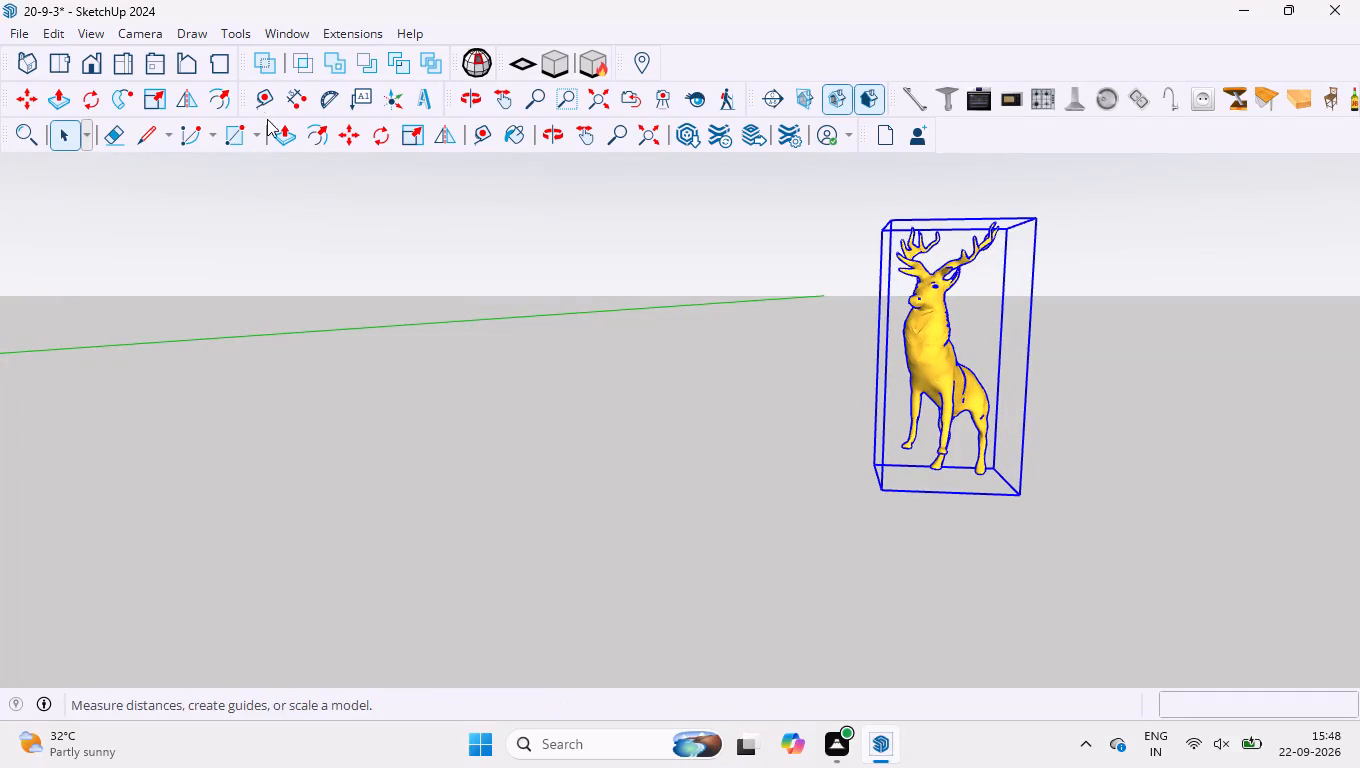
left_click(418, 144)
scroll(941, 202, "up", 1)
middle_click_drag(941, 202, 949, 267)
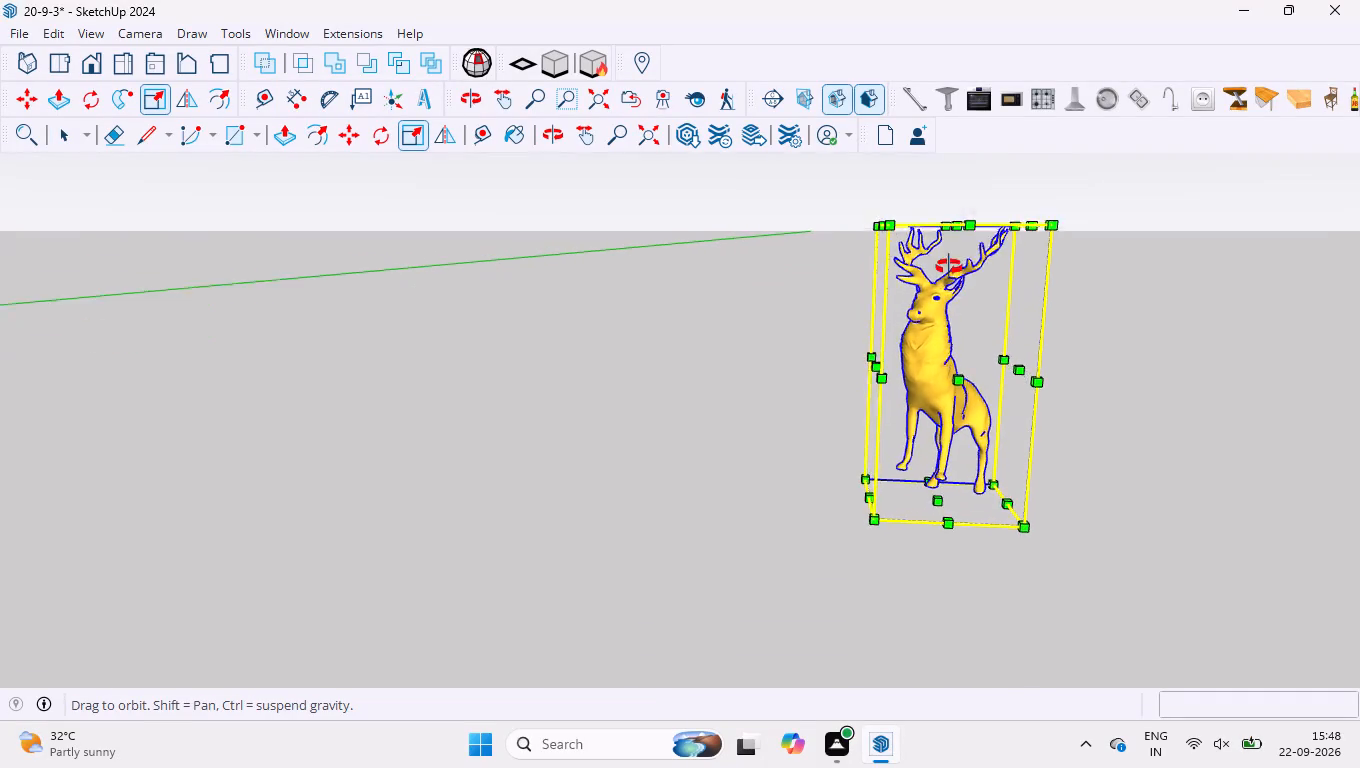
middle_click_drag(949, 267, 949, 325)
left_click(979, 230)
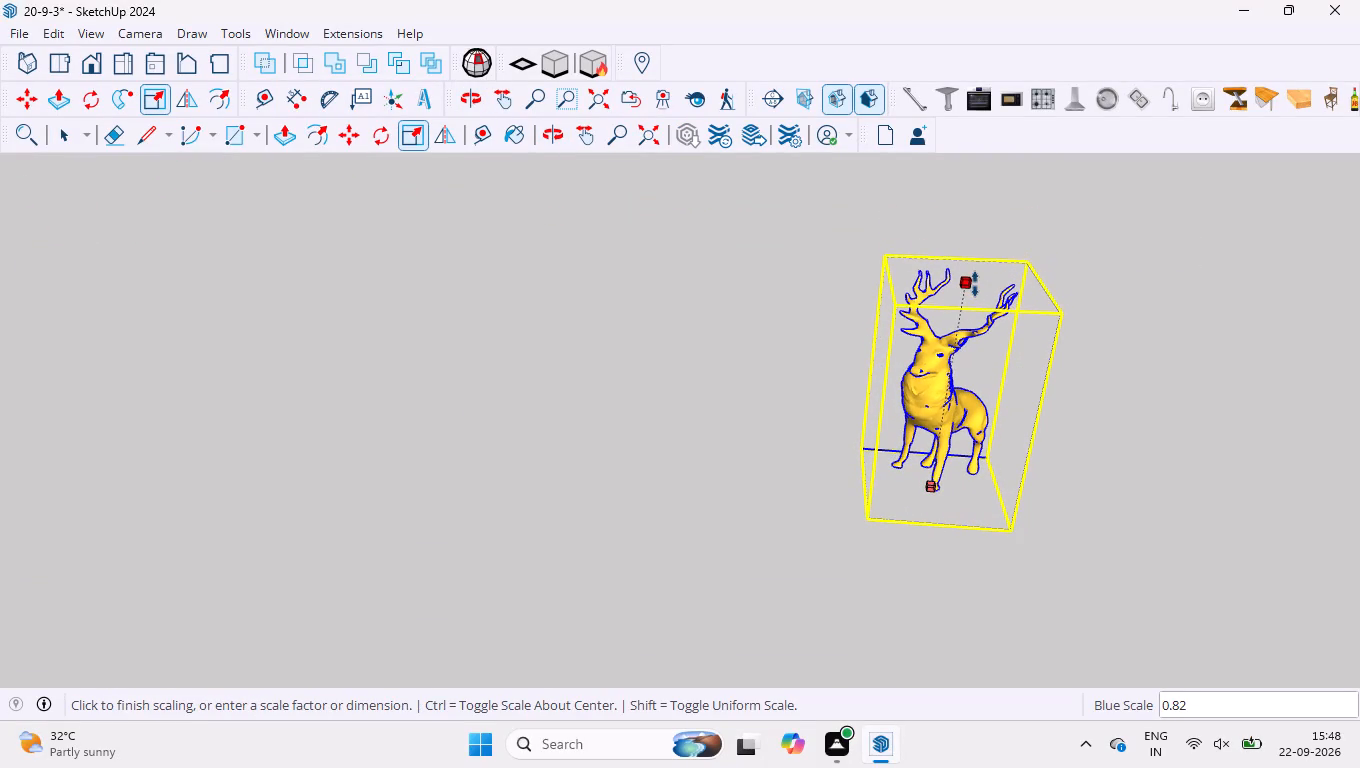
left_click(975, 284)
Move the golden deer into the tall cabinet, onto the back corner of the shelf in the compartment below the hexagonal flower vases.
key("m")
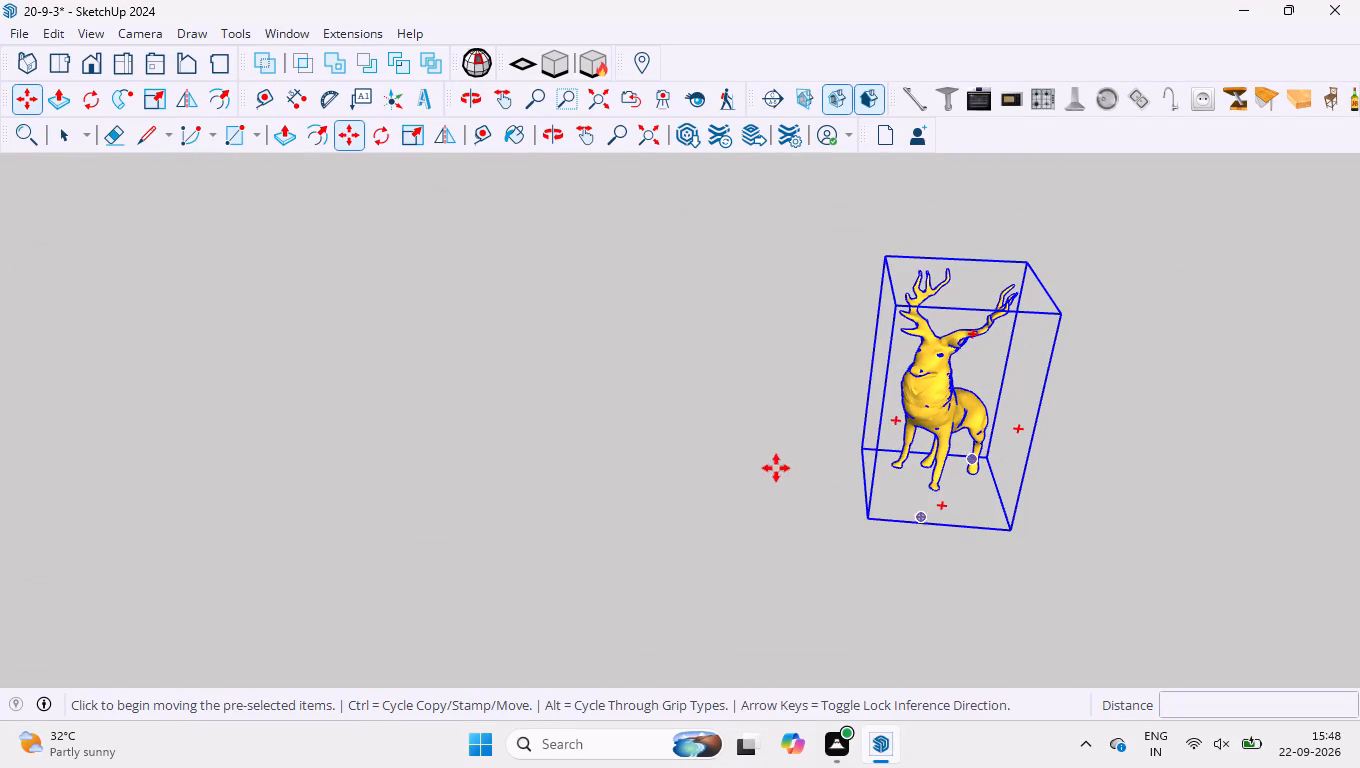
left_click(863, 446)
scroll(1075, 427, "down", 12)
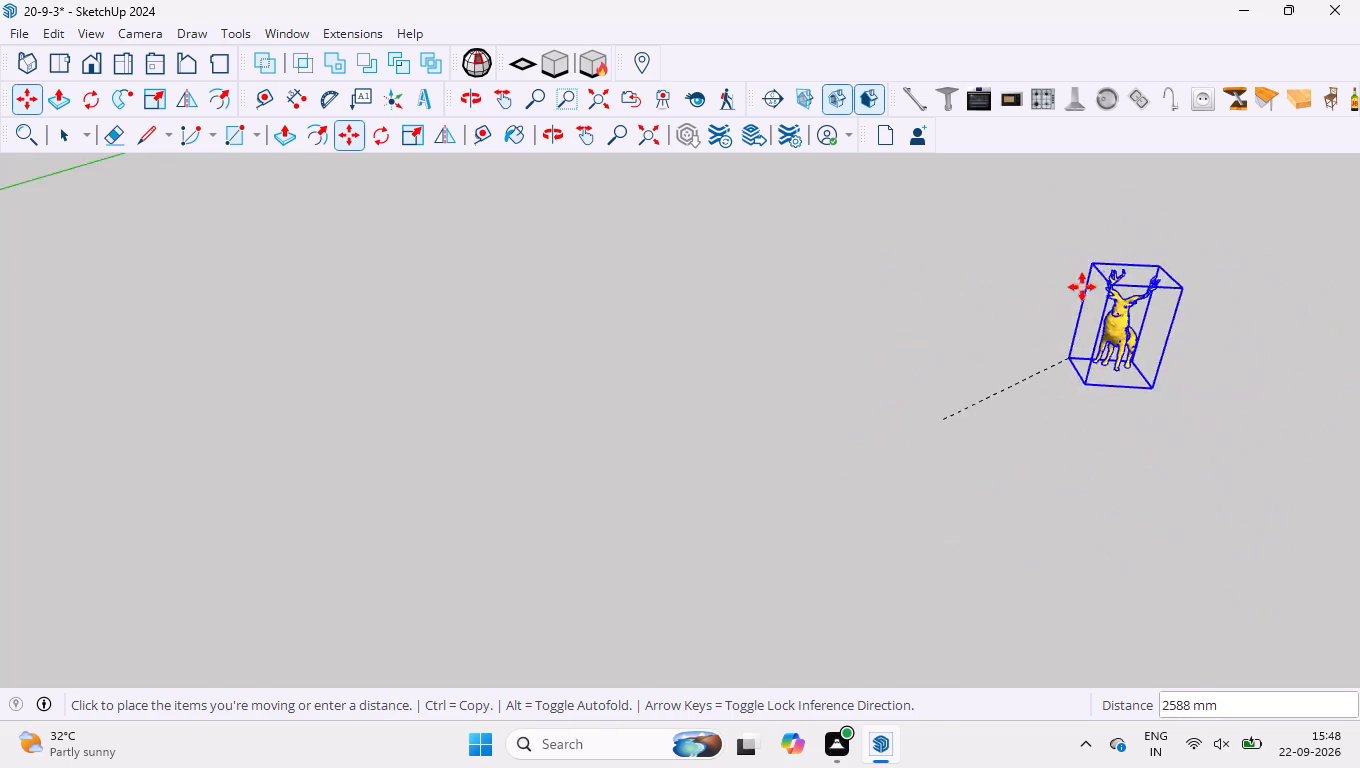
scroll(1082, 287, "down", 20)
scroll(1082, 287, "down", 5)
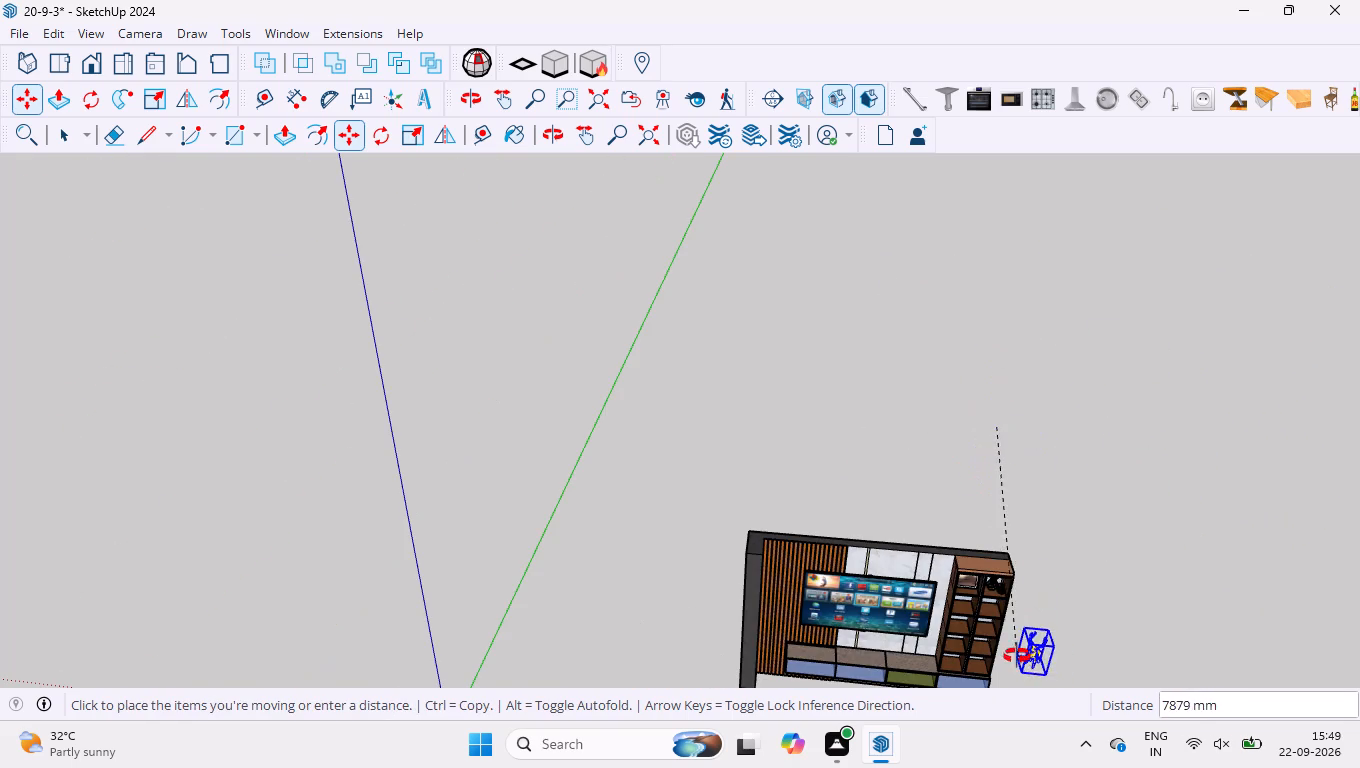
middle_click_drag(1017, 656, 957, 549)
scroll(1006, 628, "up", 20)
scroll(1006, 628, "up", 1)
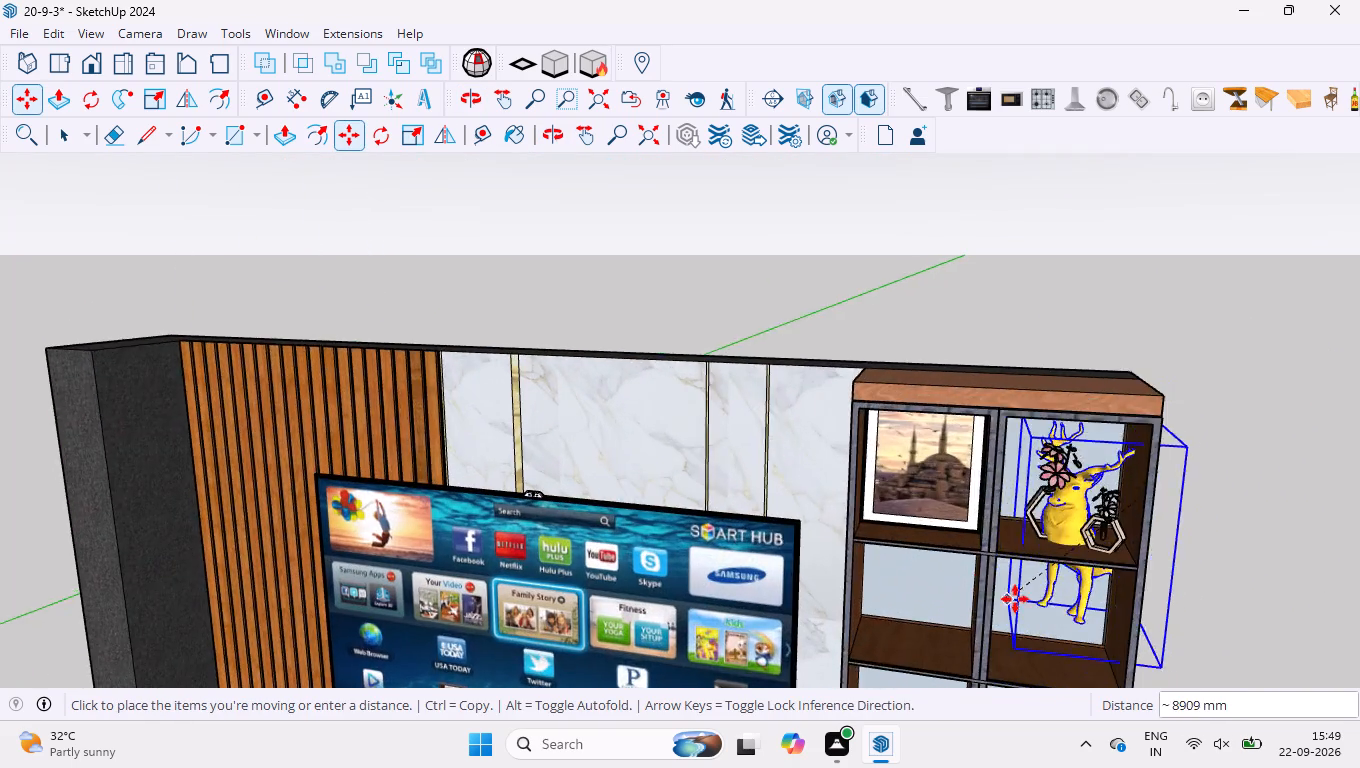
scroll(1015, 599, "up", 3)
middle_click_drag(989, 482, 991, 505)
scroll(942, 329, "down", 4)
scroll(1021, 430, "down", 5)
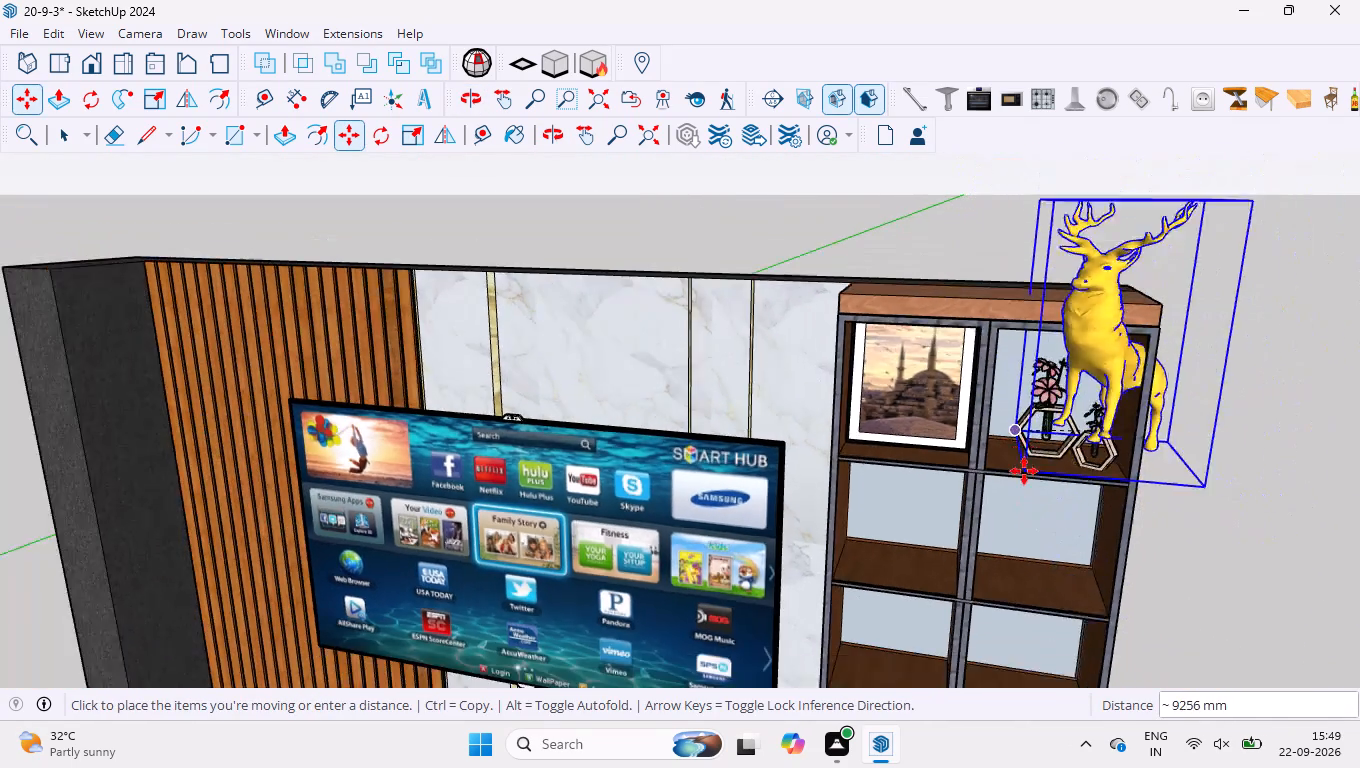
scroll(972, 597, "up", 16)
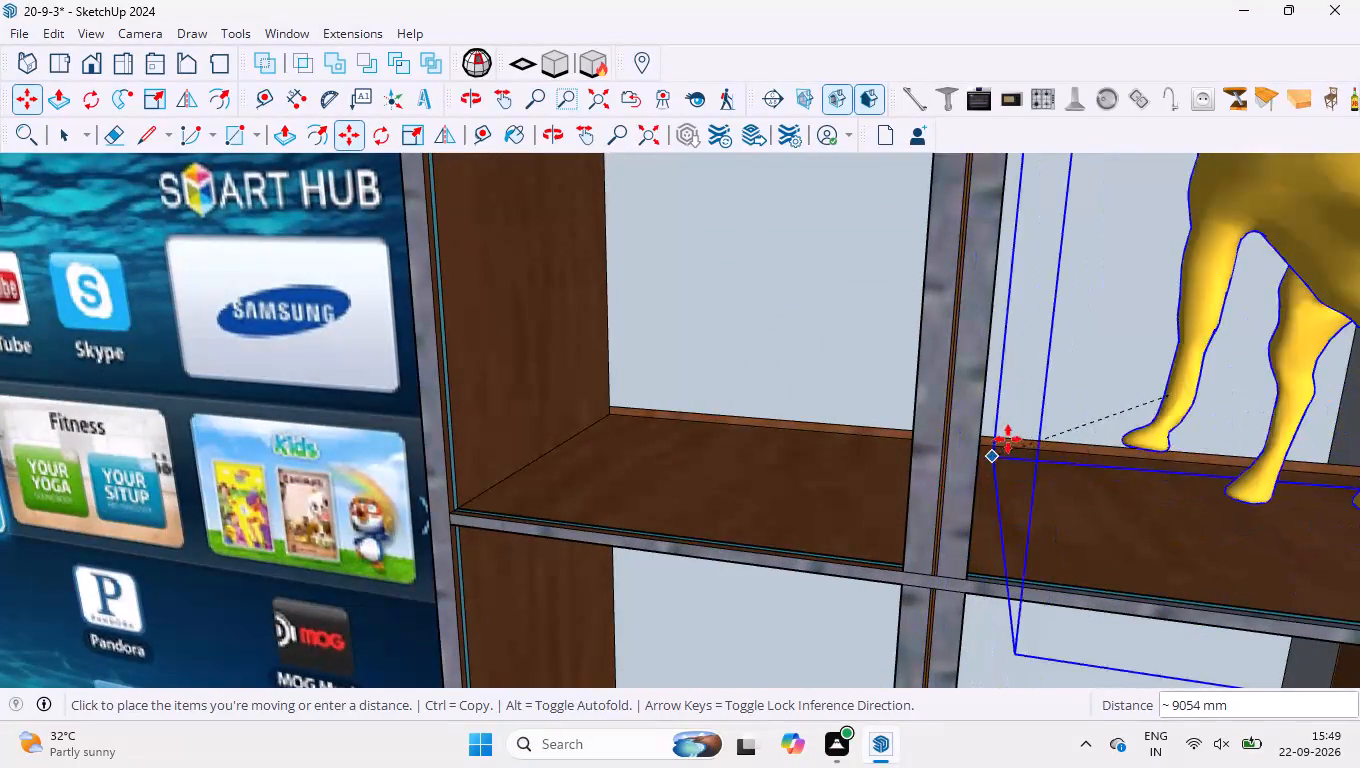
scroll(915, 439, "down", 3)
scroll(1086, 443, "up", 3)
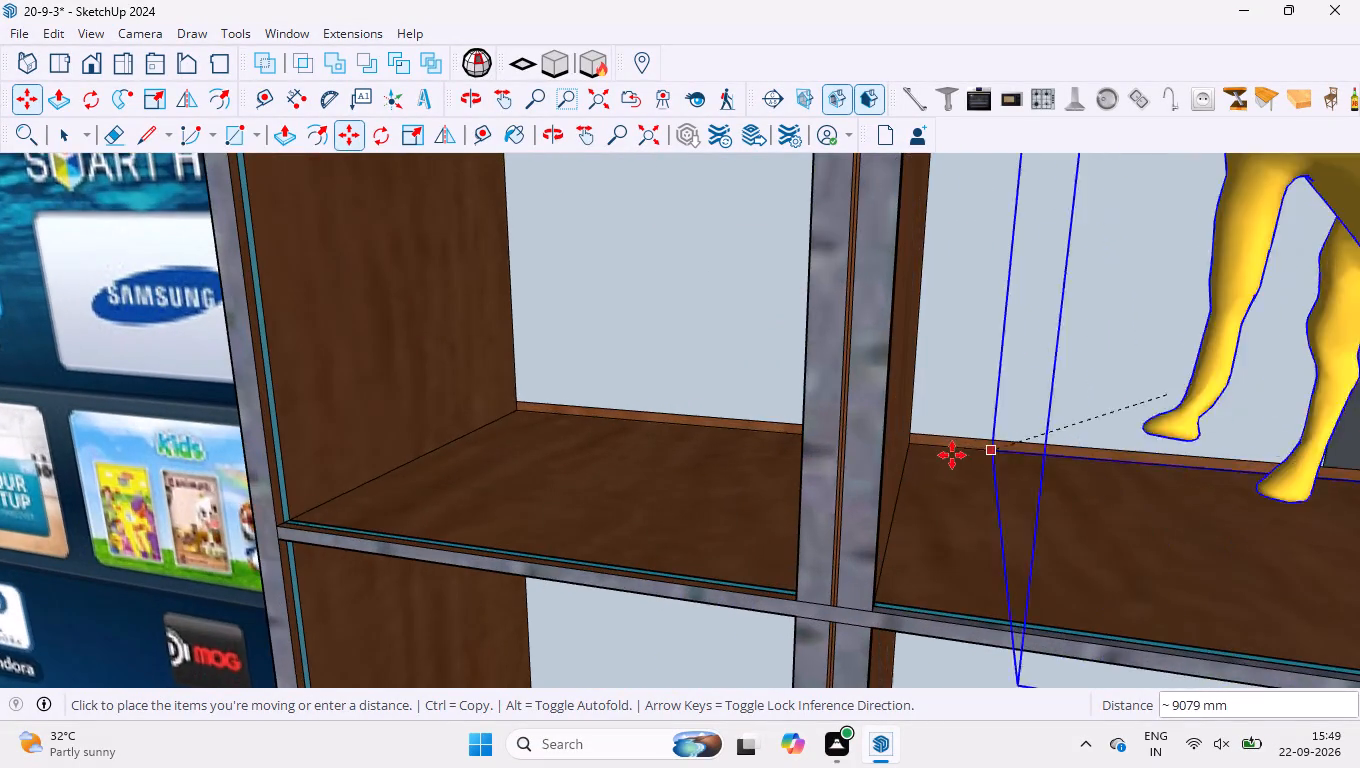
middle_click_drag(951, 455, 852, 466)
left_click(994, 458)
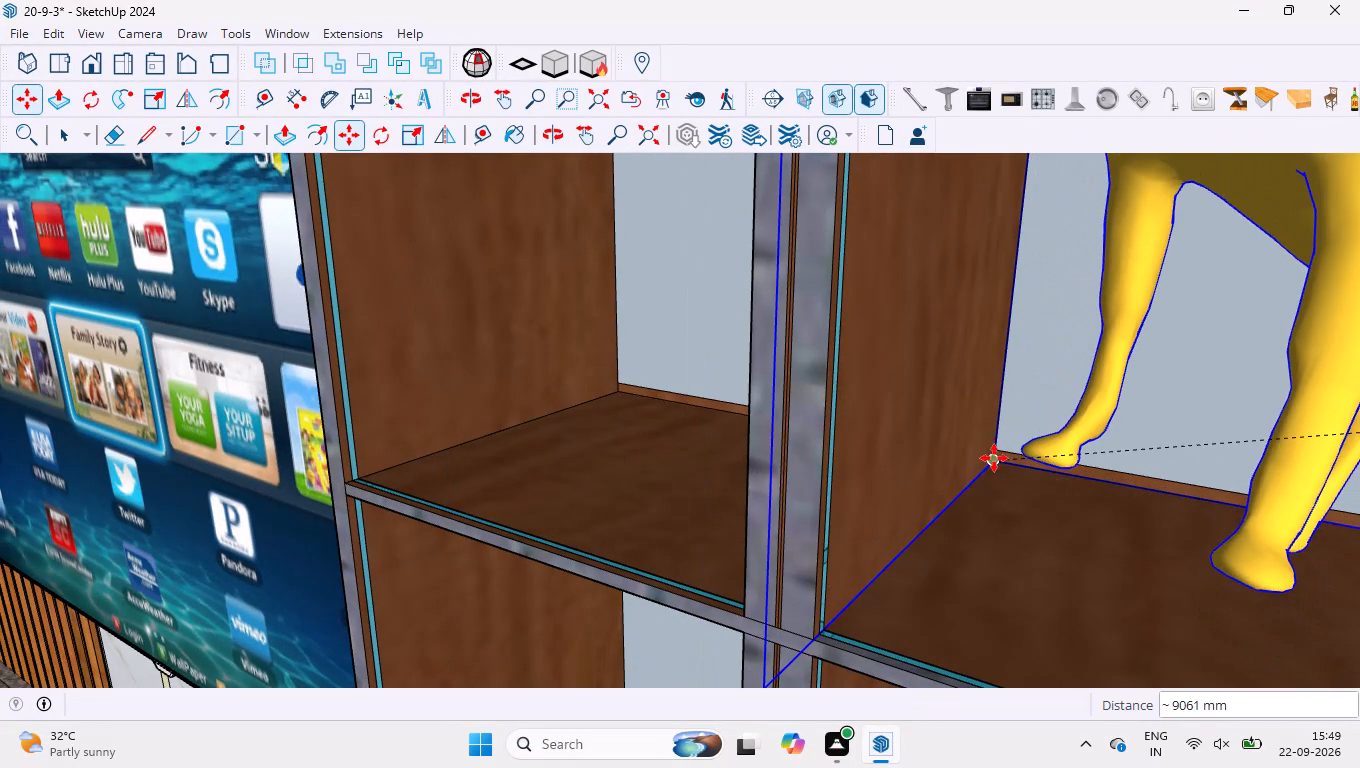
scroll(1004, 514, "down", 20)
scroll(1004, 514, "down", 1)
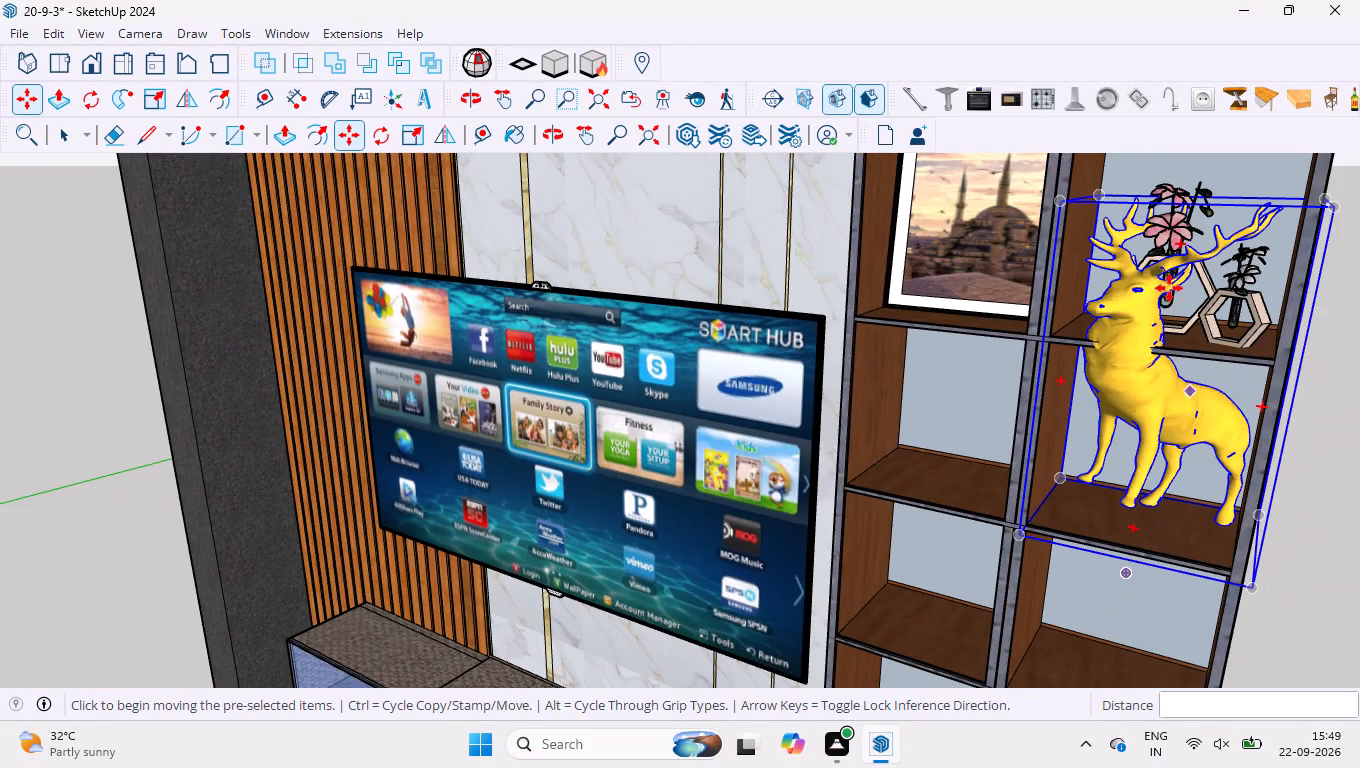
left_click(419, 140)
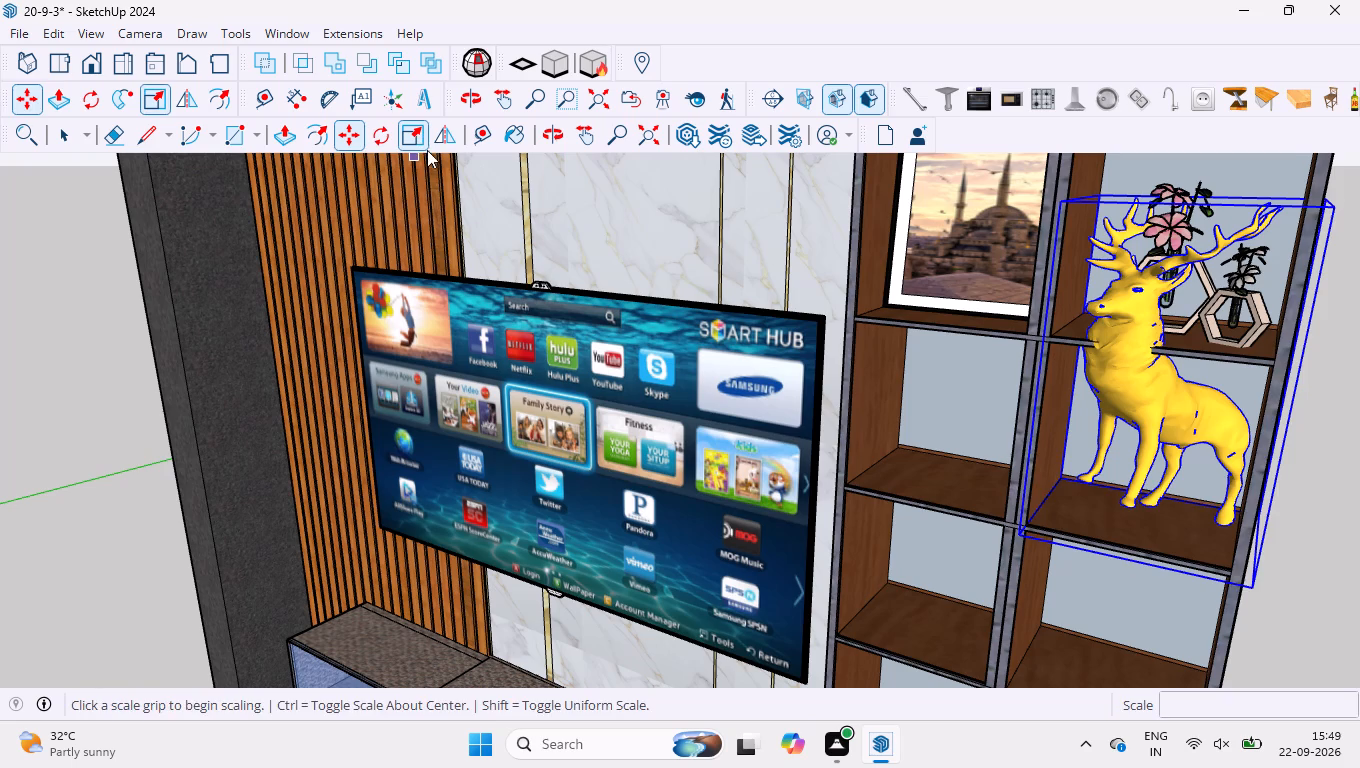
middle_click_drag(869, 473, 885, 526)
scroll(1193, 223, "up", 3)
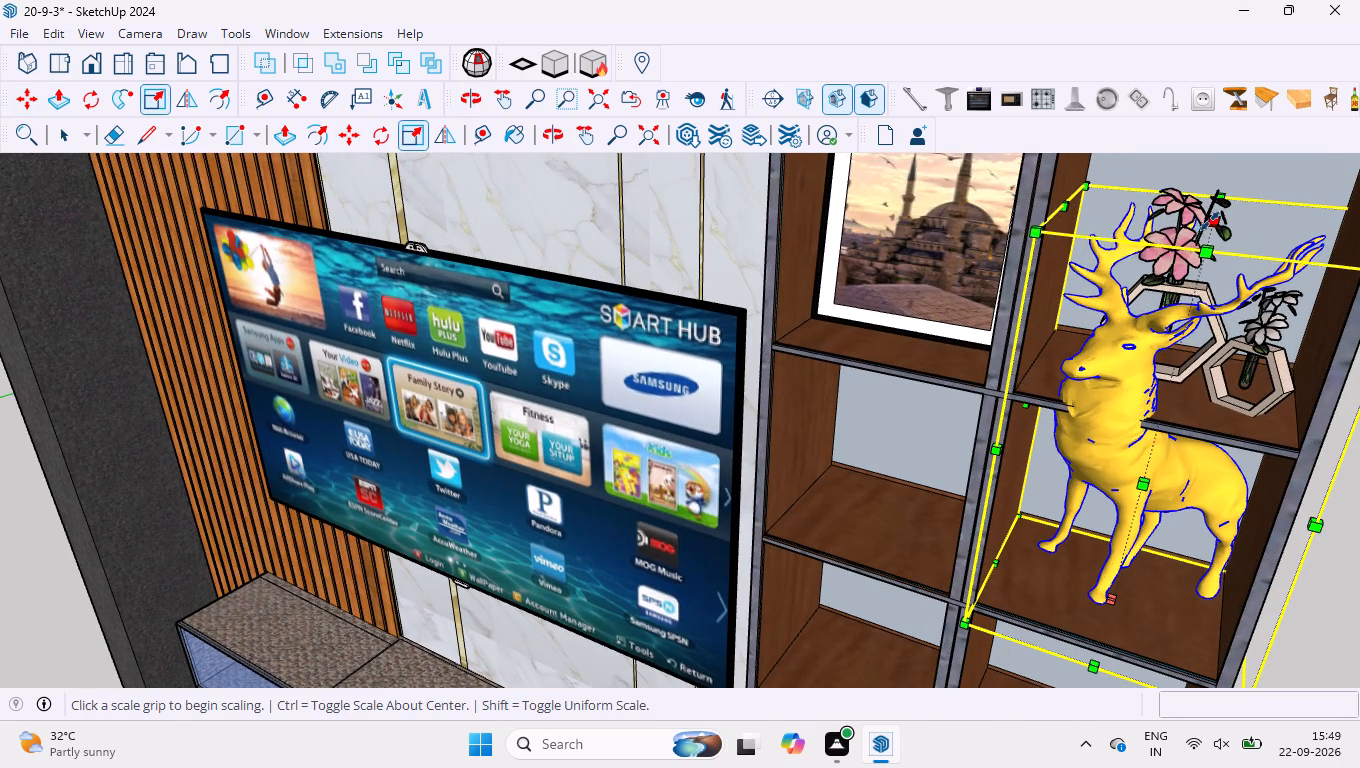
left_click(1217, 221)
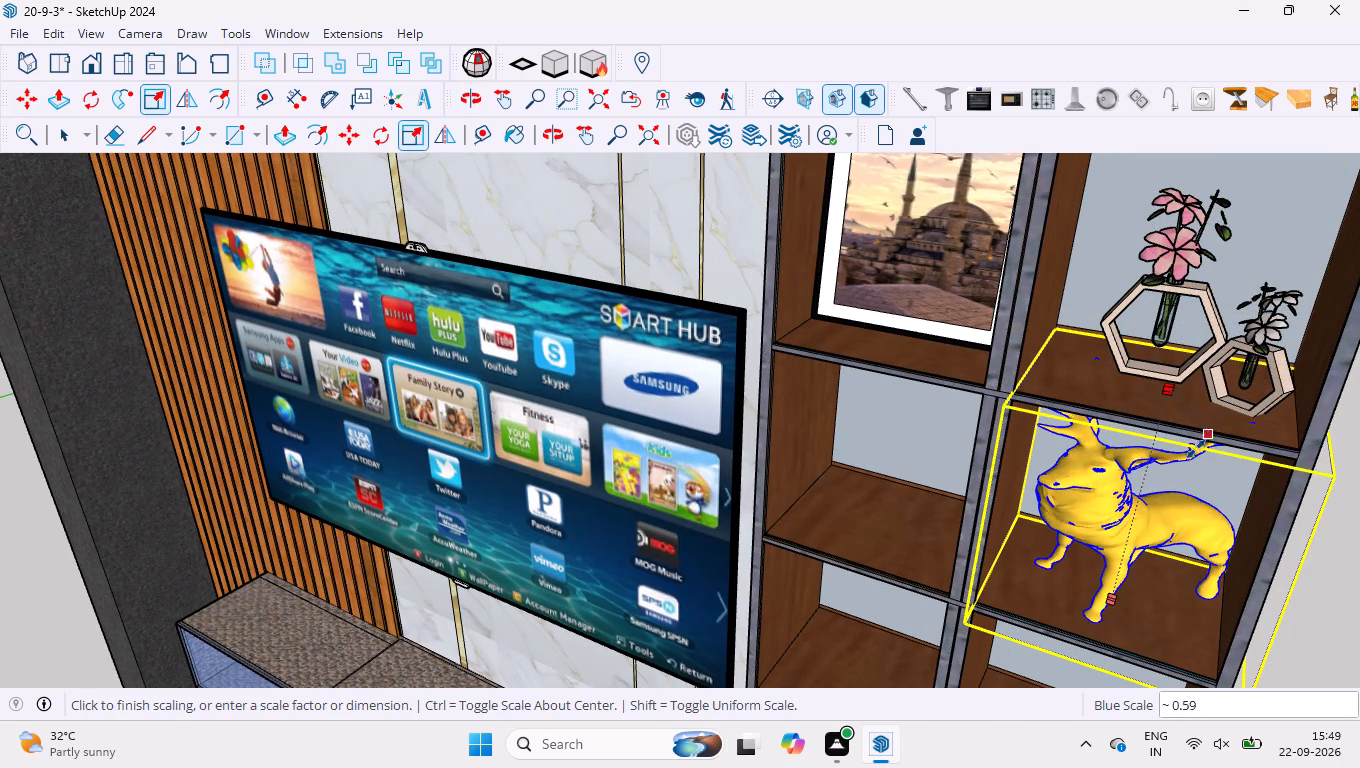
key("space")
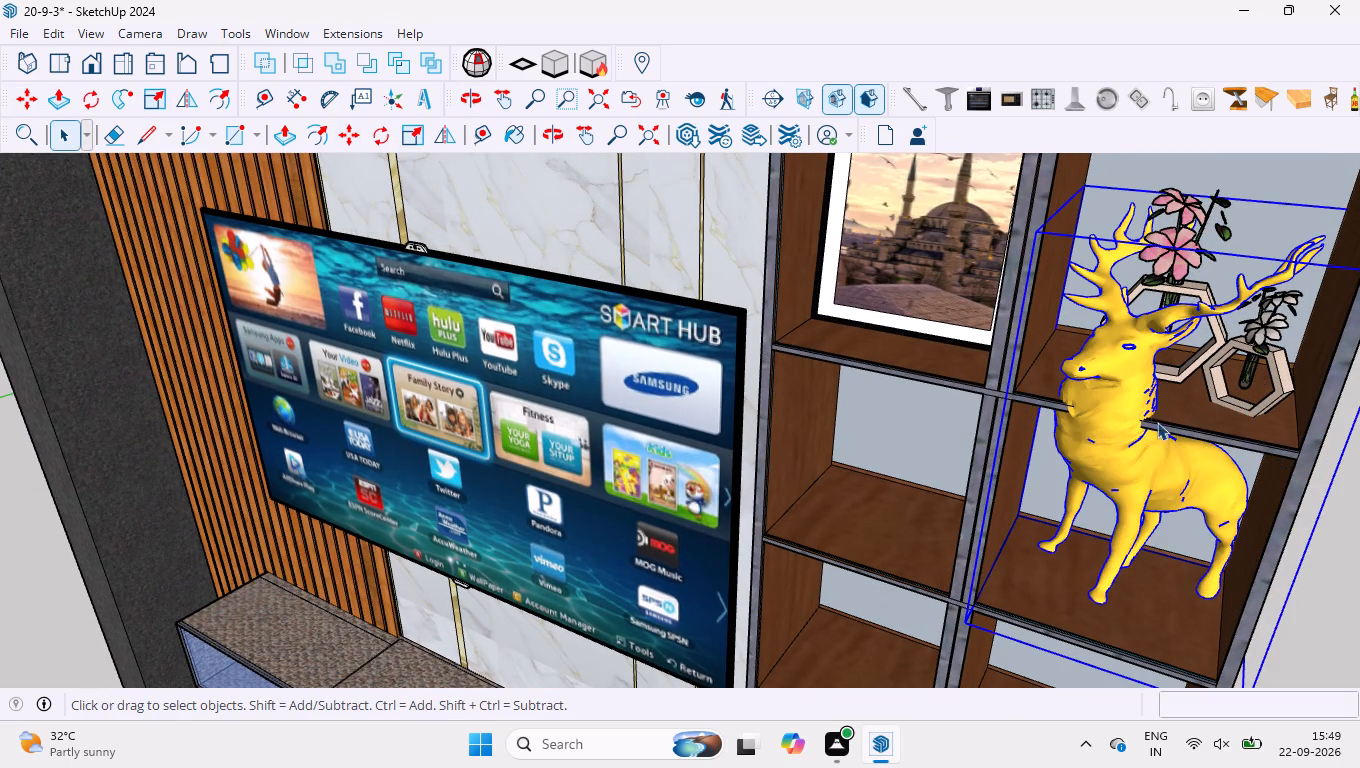
Undo the golden deer's move into the cabinet and delete the deer from the model.
key("ctrl+z")
scroll(1149, 409, "down", 14)
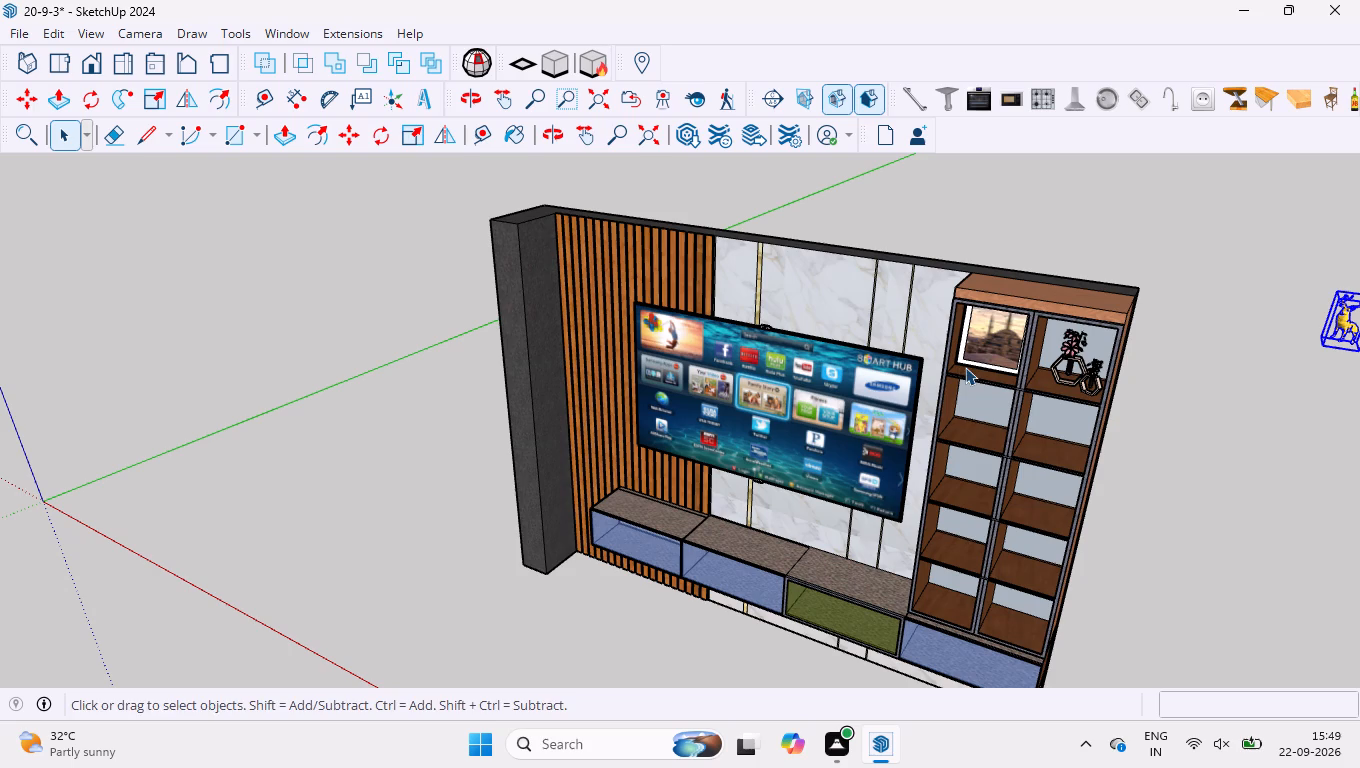
scroll(749, 208, "down", 4)
key("Delete")
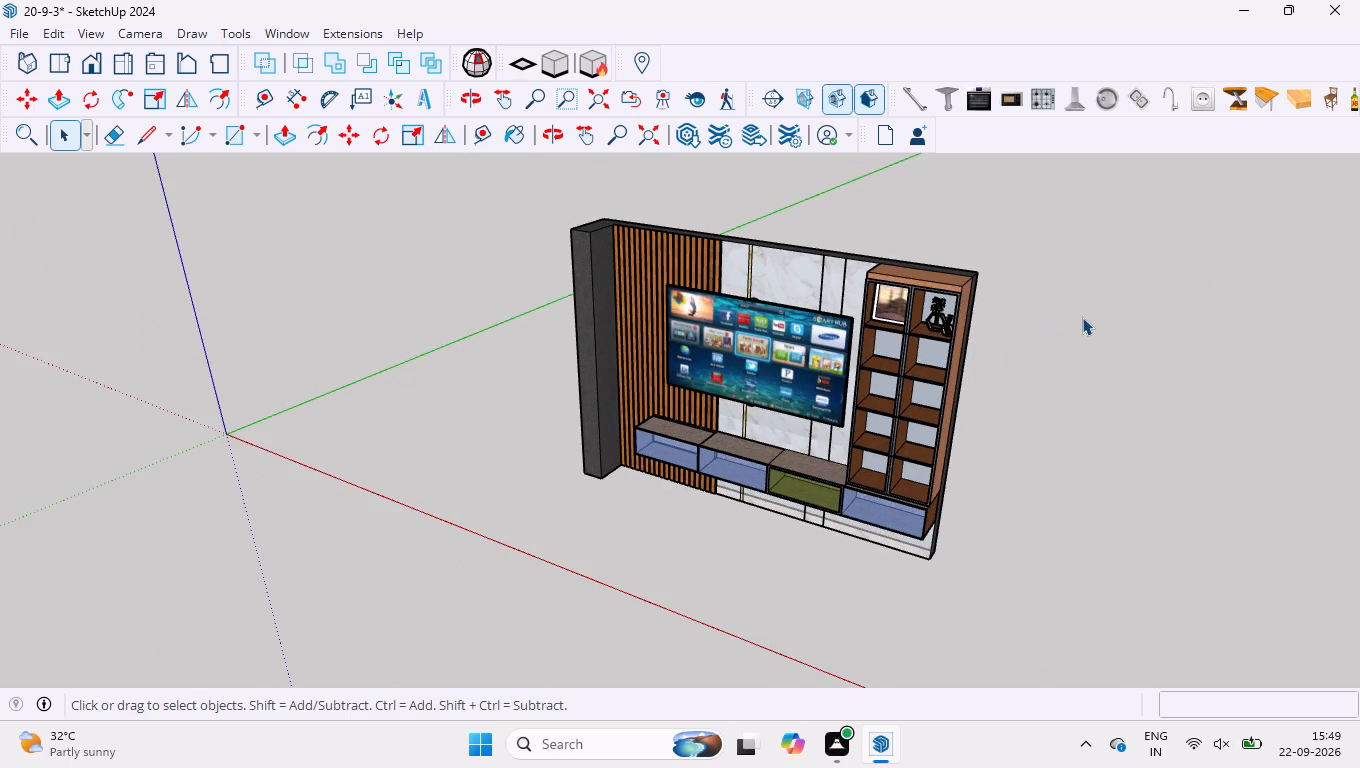
Search 3D Warehouse for "aesthetic objects".
left_click(675, 131)
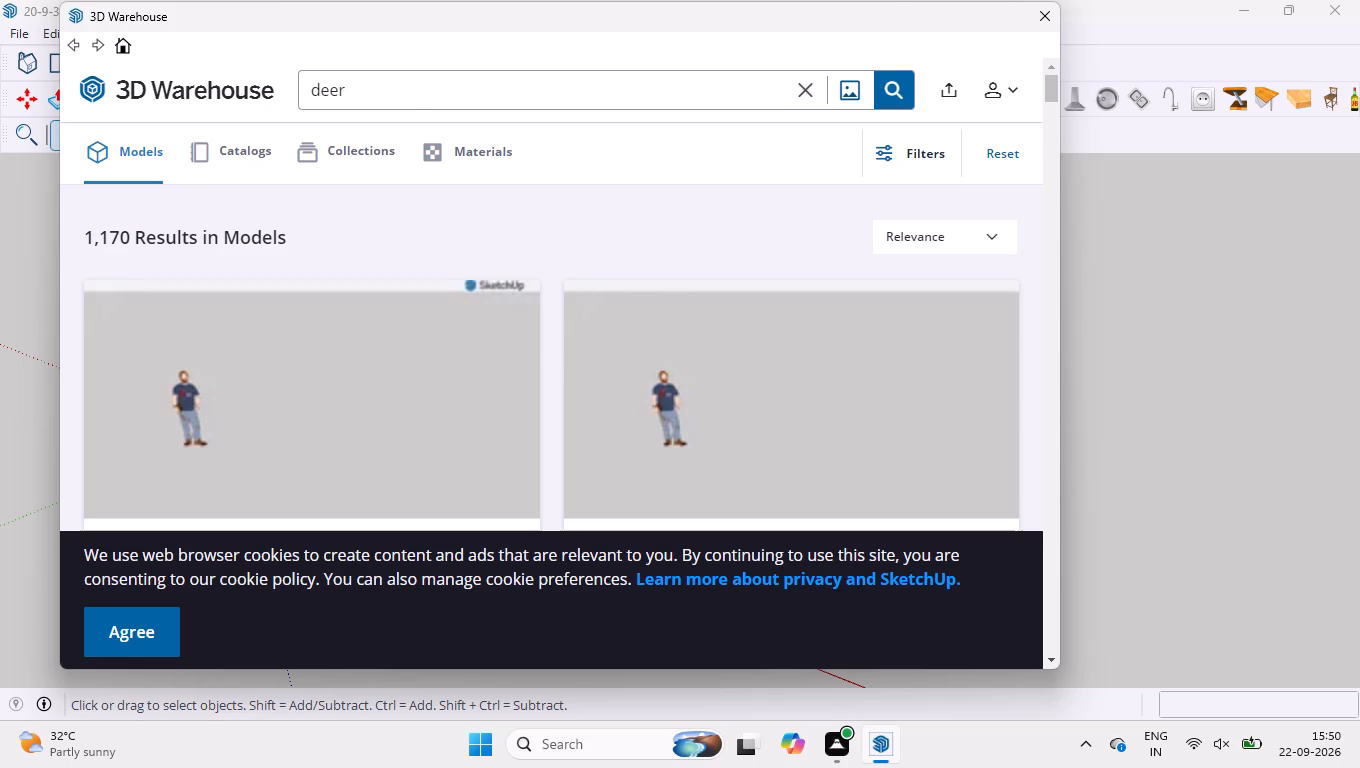
left_click_drag(412, 96, 238, 100)
type("aesthetic objects")
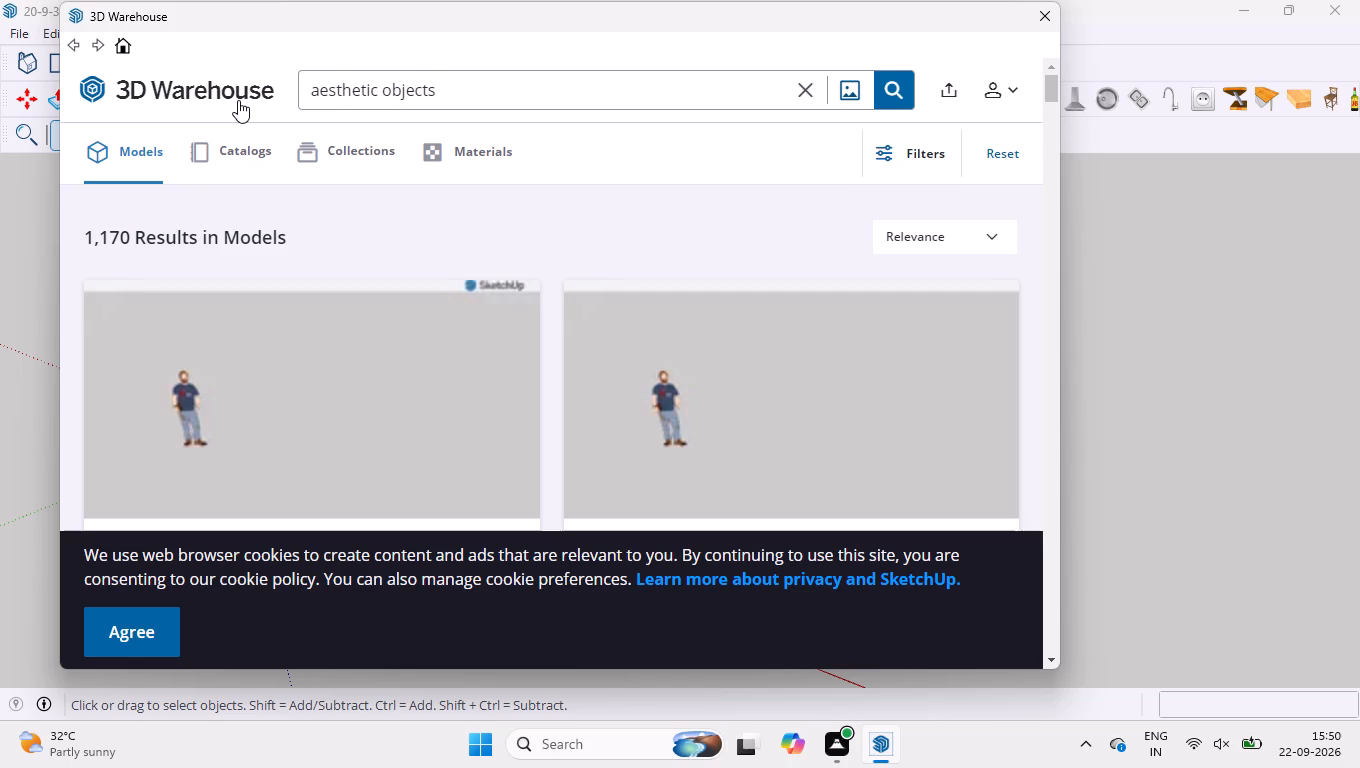
key("space")
key("Return")
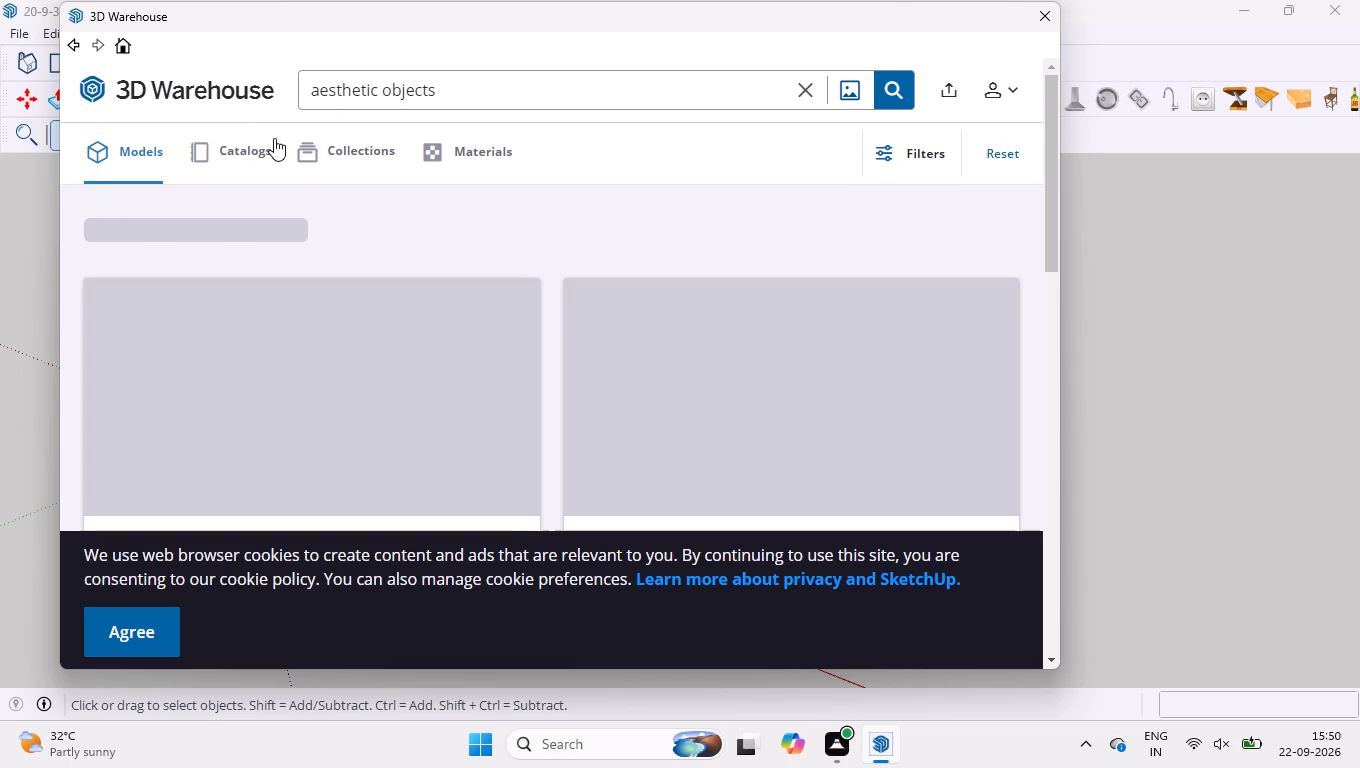
Look through the aesthetic objects models for a decoration suited to the tall cabinet's open shelves.
scroll(370, 227, "down", 1)
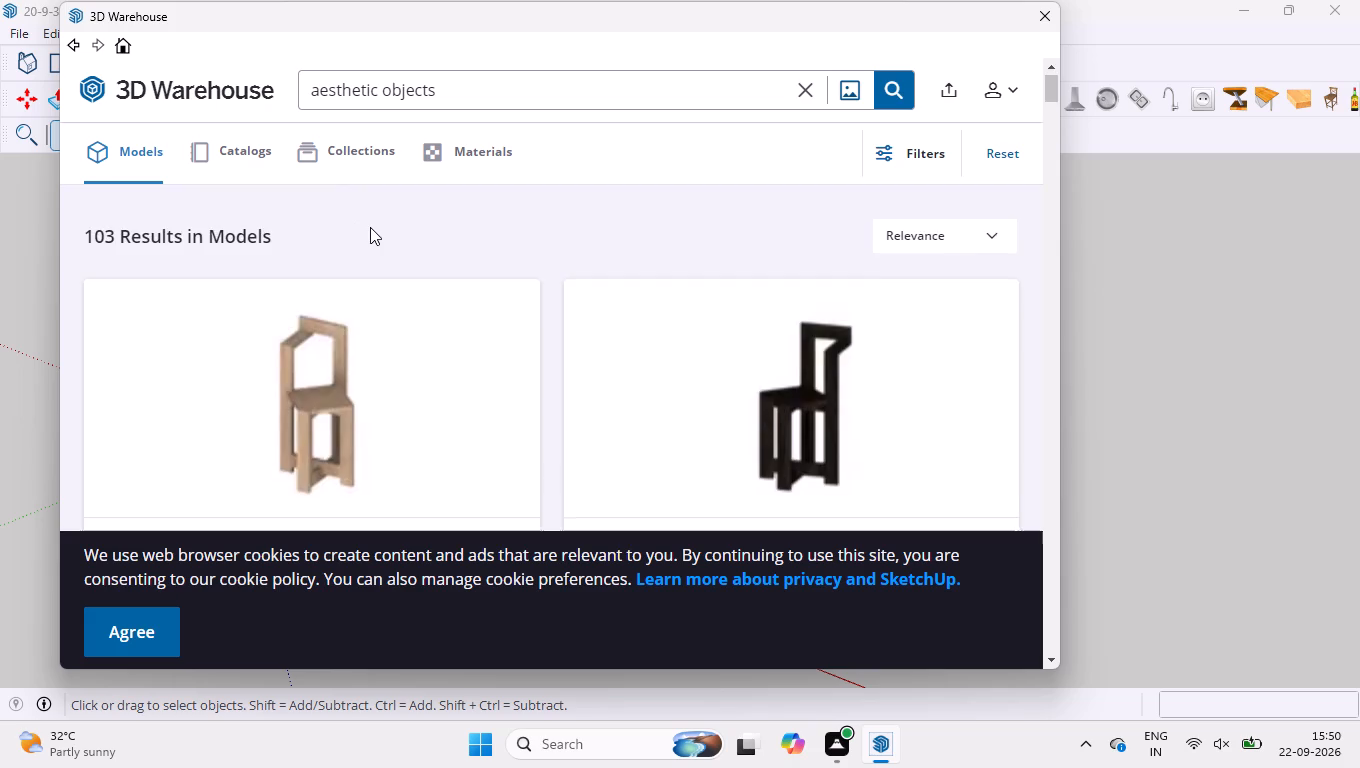
scroll(370, 227, "down", 9)
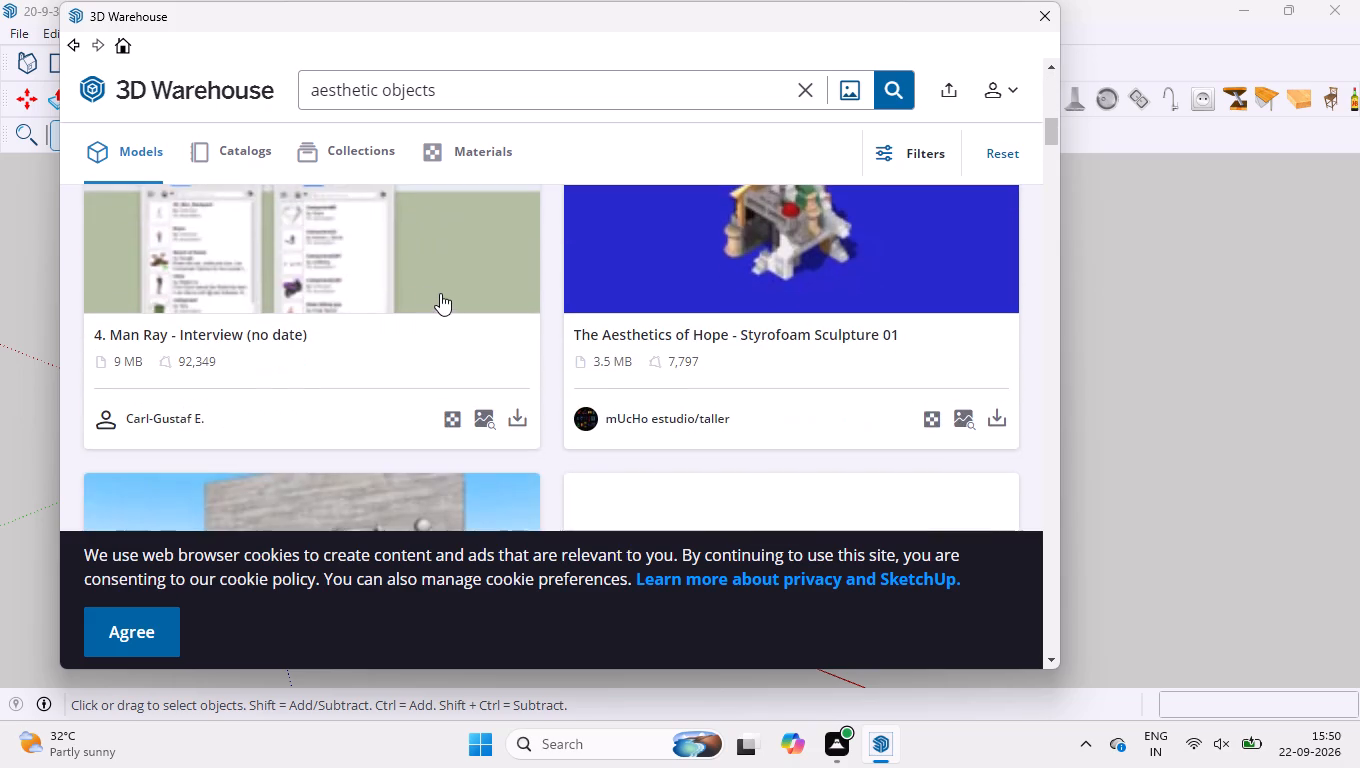
scroll(453, 273, "down", 8)
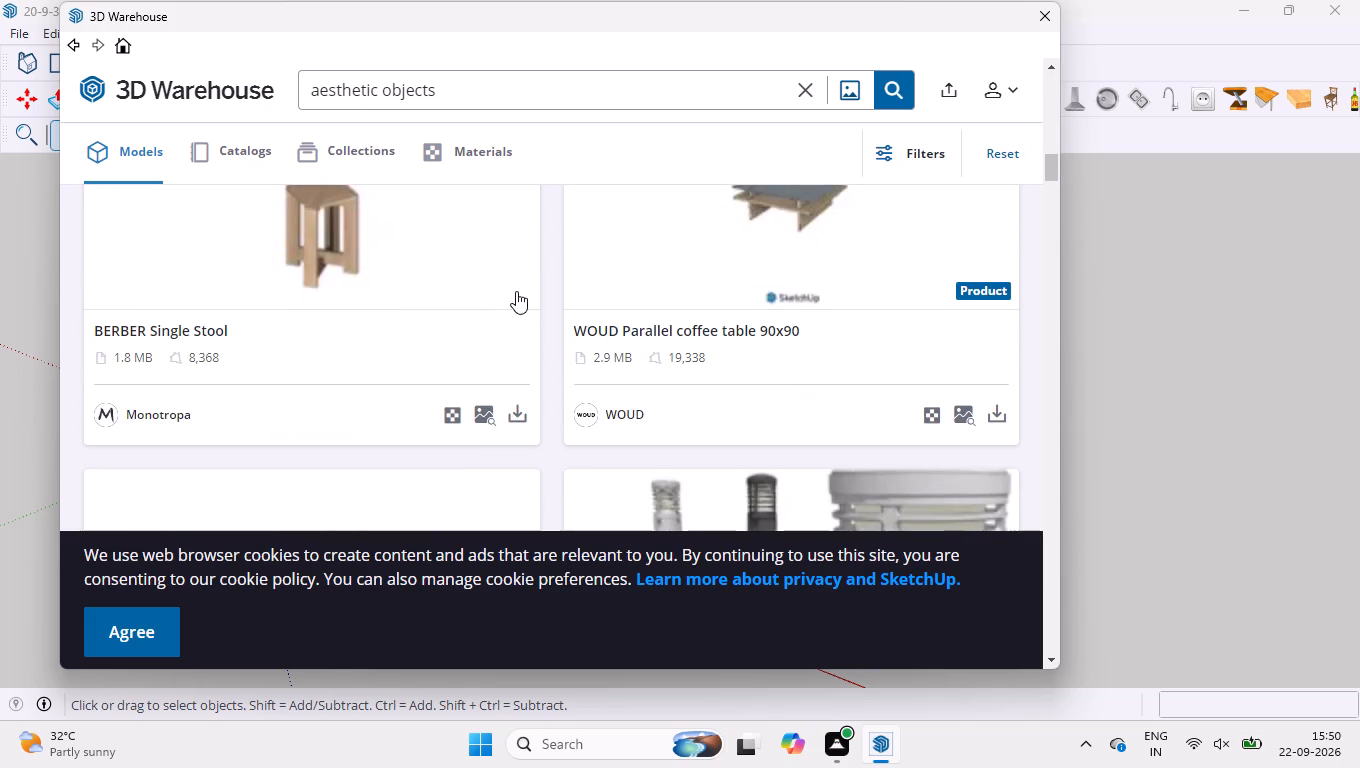
scroll(517, 316, "down", 6)
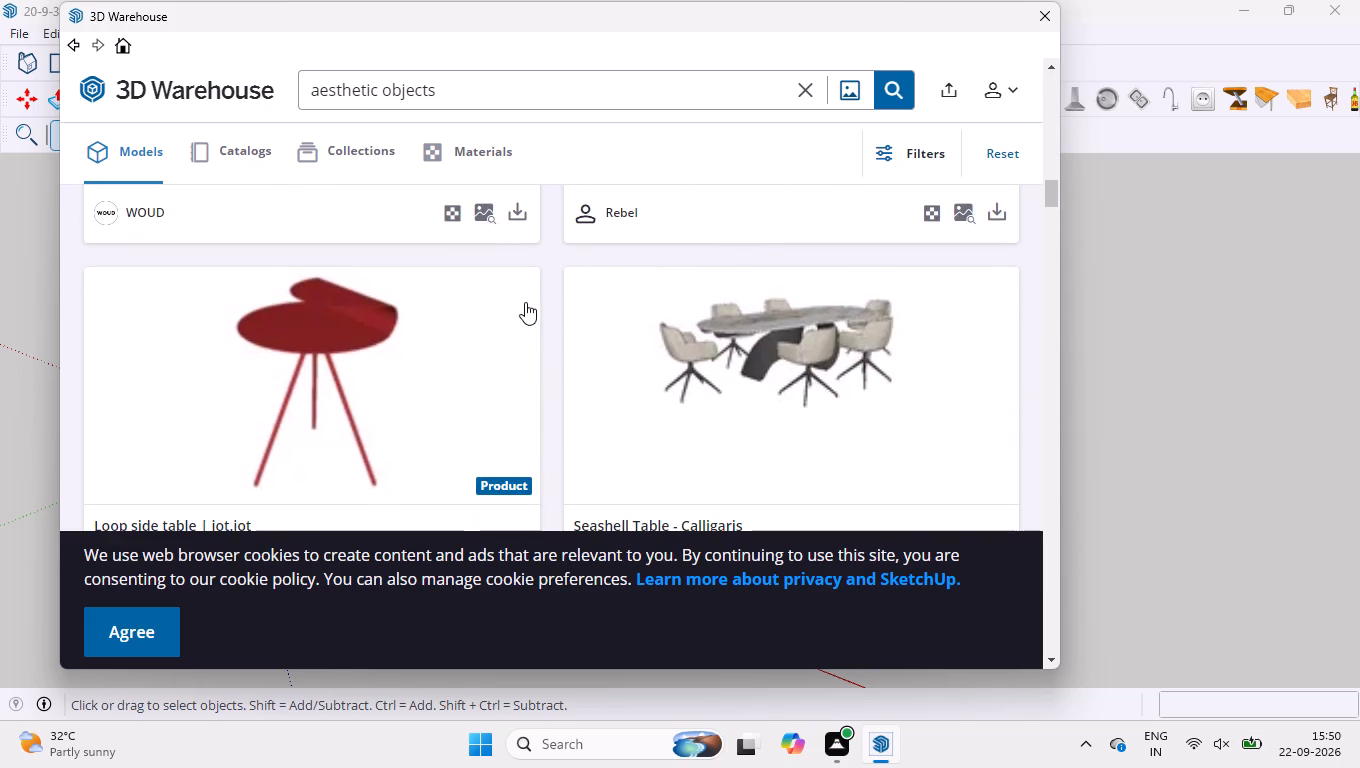
scroll(527, 303, "down", 11)
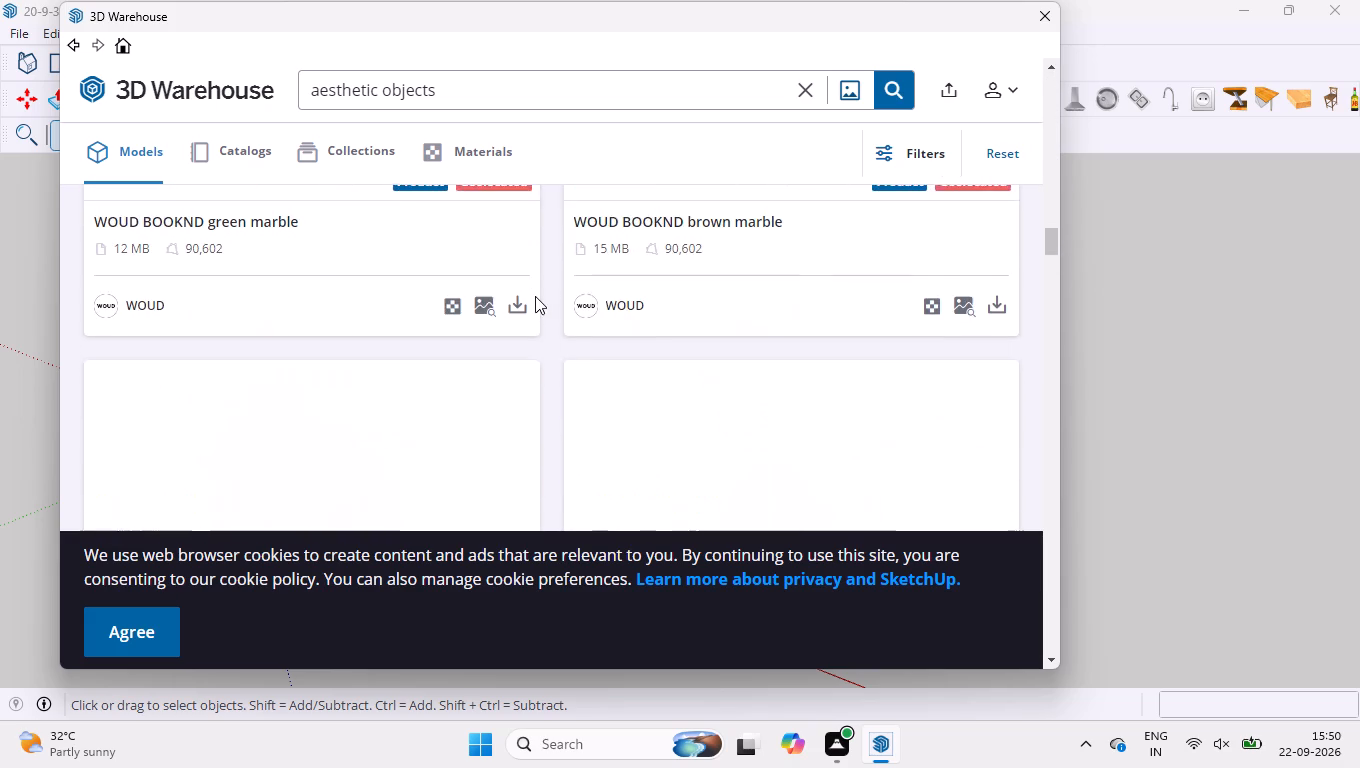
scroll(536, 296, "up", 2)
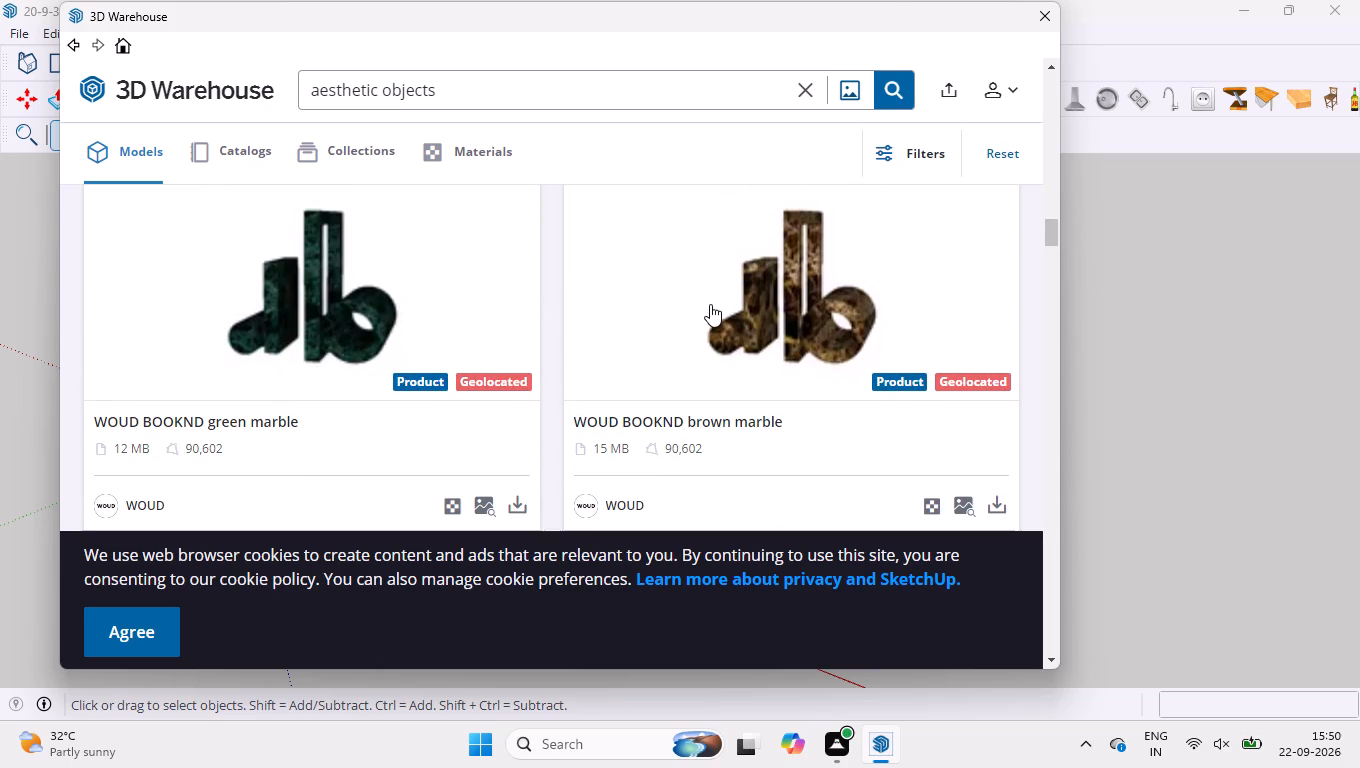
scroll(710, 305, "down", 4)
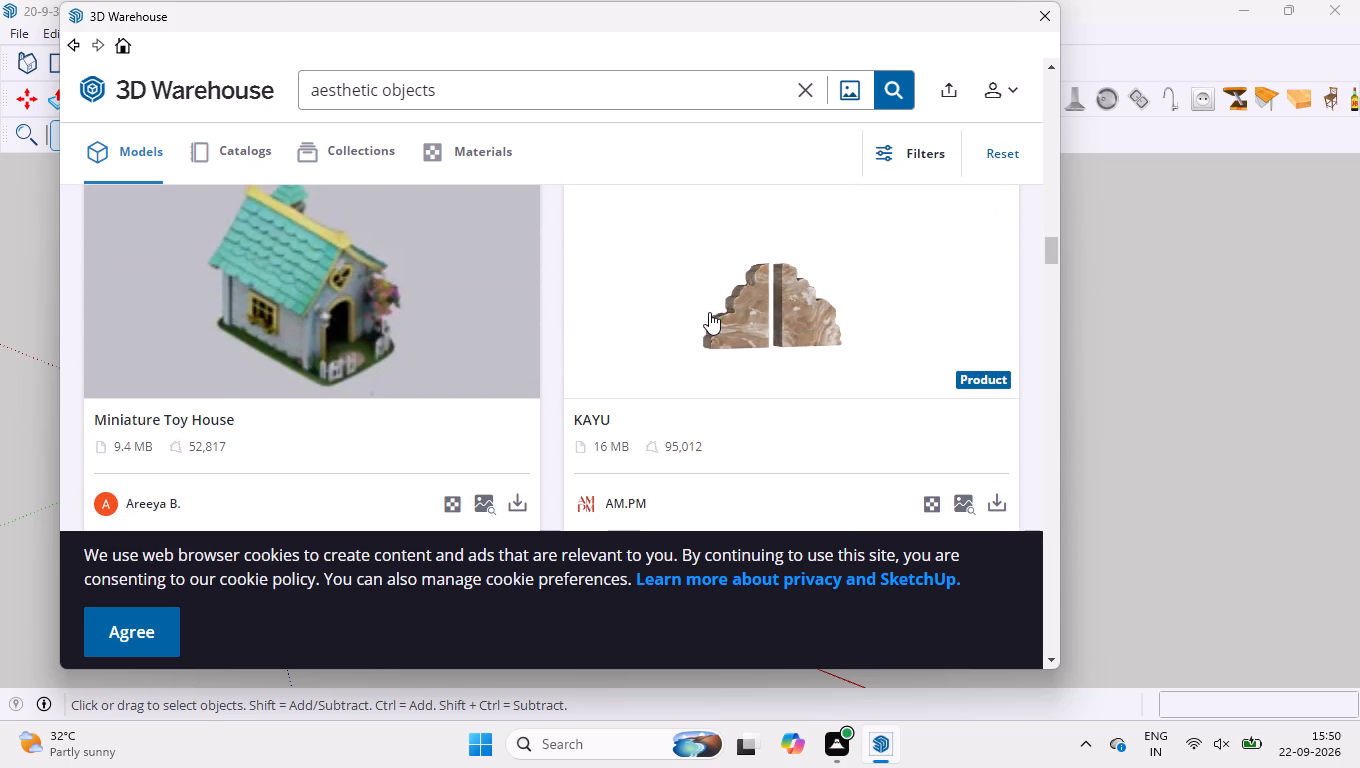
Download the Miniature Toy House model to the Downloads folder under its suggested file name and close 3D Warehouse.
scroll(498, 395, "down", 1)
left_click(520, 409)
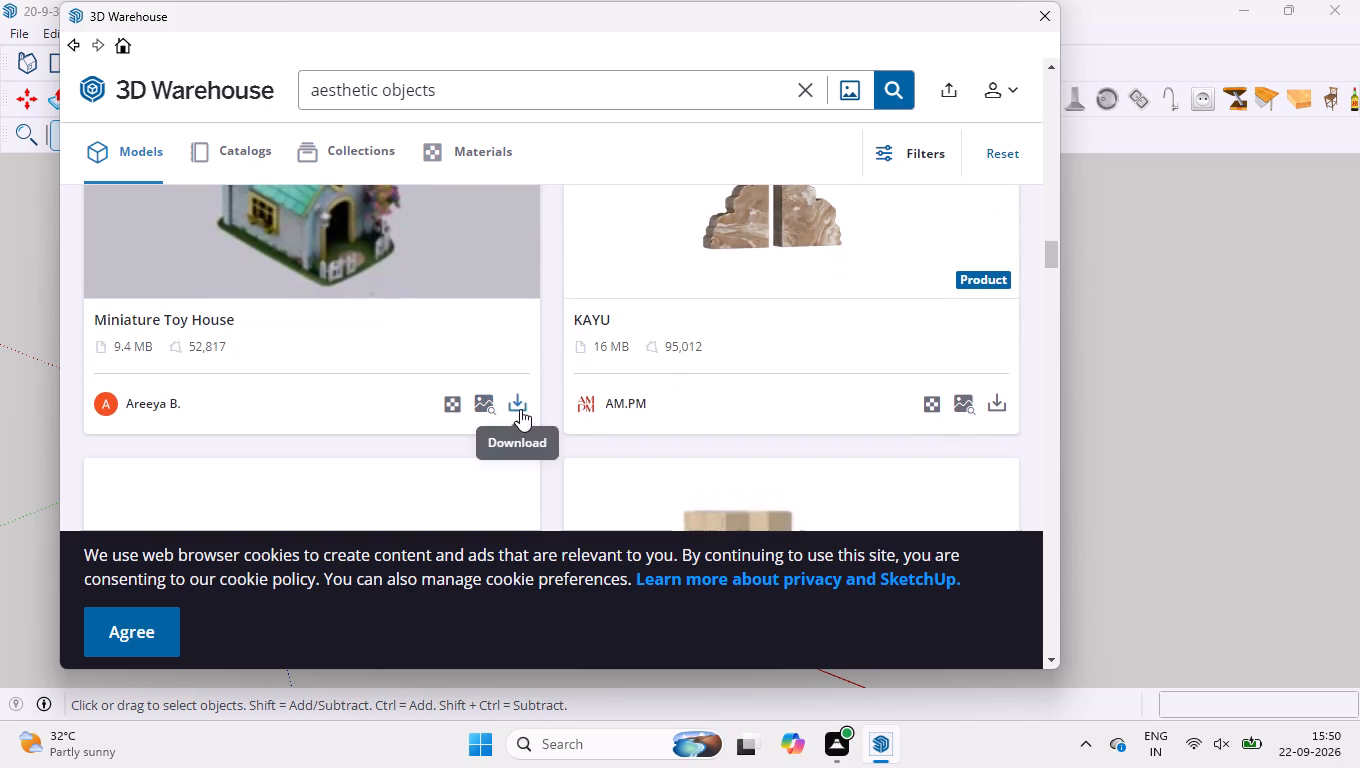
left_click(609, 363)
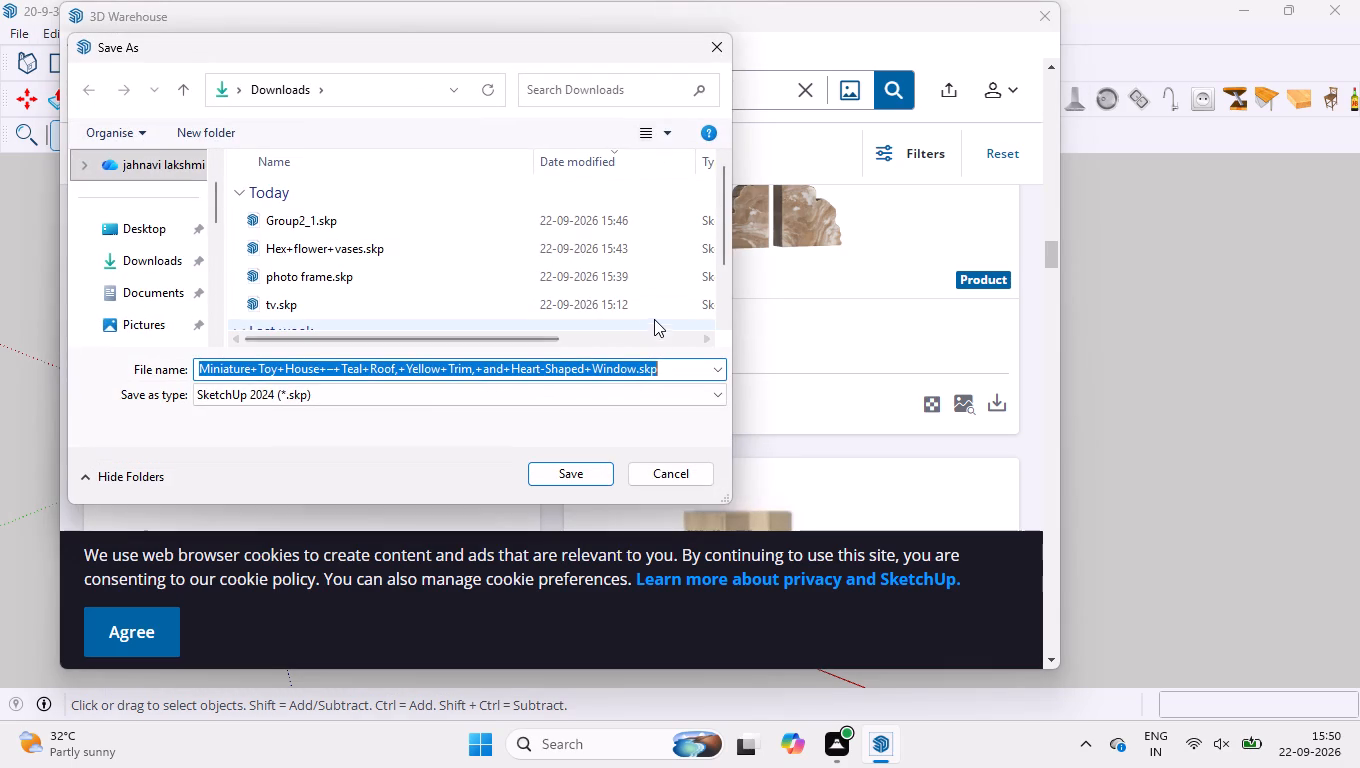
key("Return")
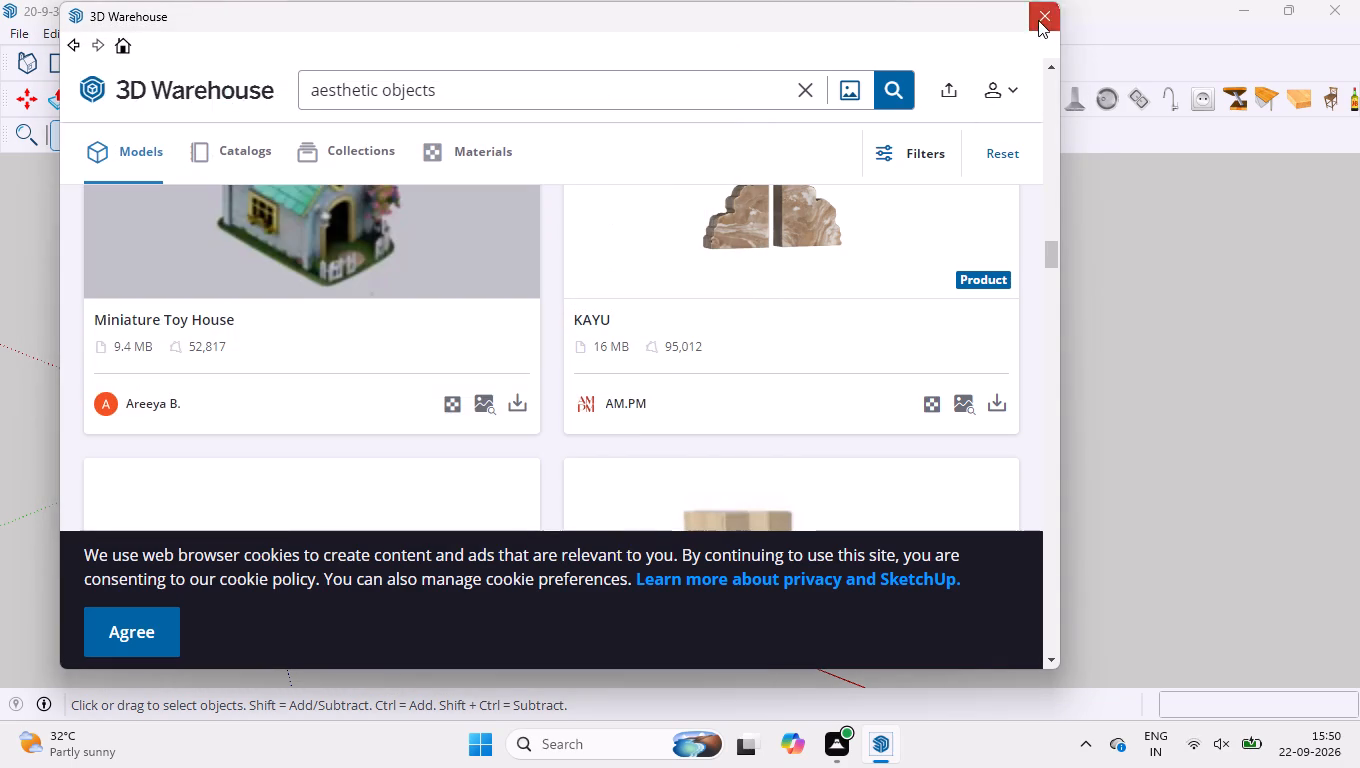
left_click(1038, 20)
Import the downloaded Miniature Toy House model and place it beside the tall cabinet.
middle_click_drag(852, 501, 961, 454)
scroll(834, 309, "up", 4)
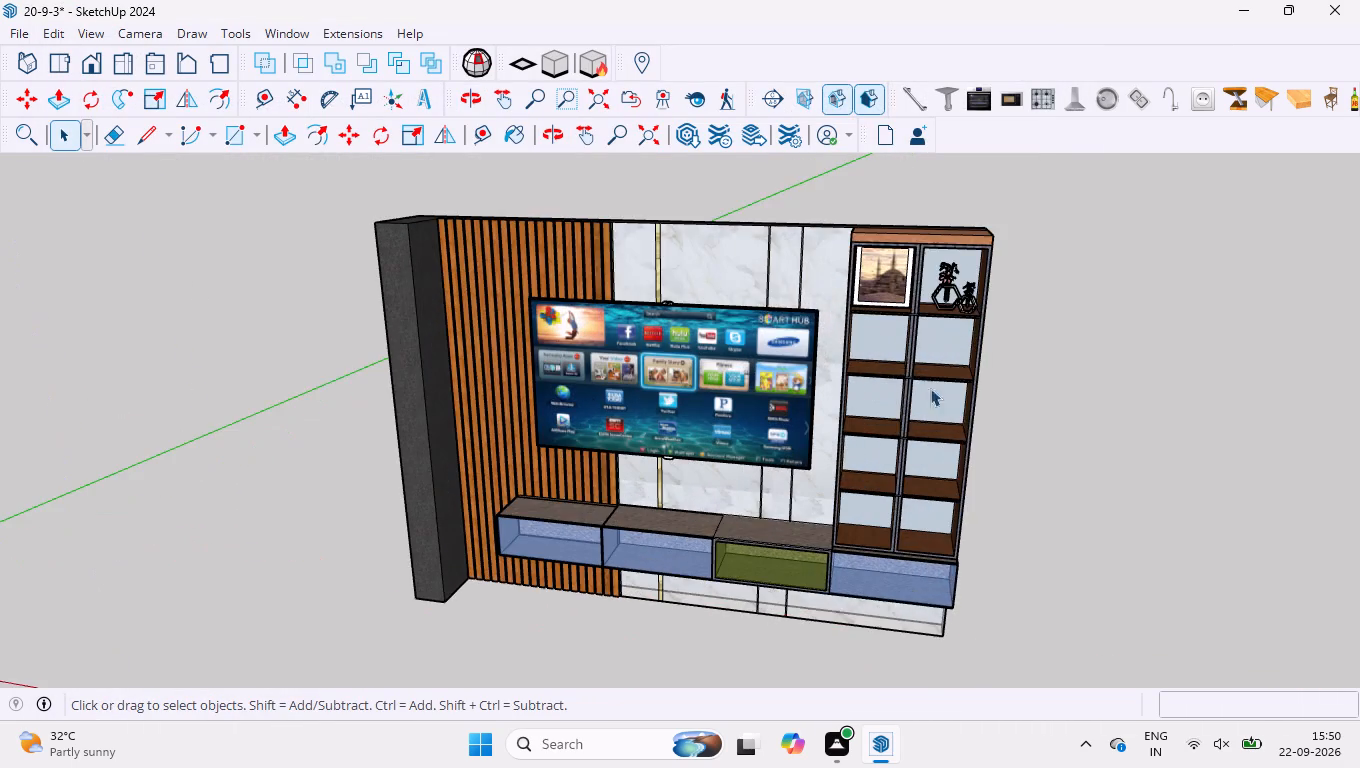
scroll(930, 388, "up", 3)
left_click(26, 31)
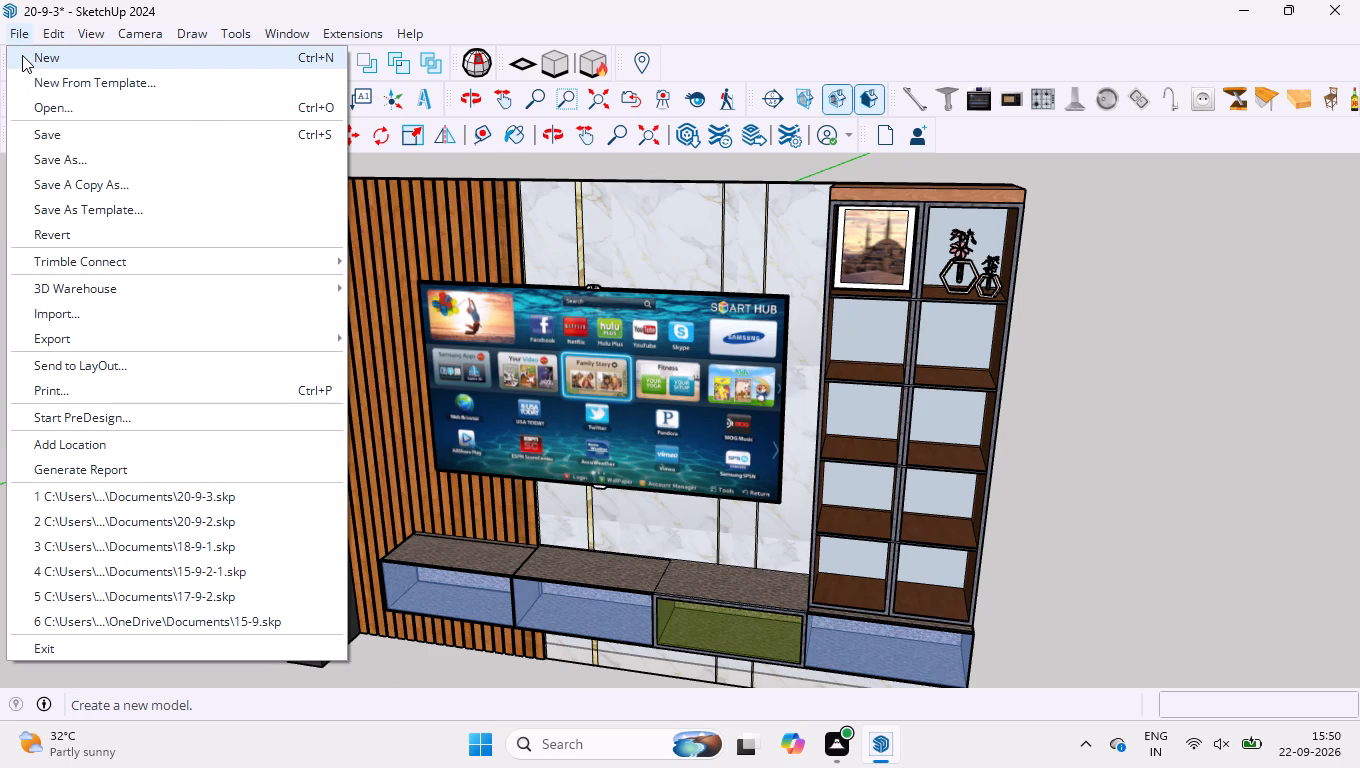
left_click(141, 314)
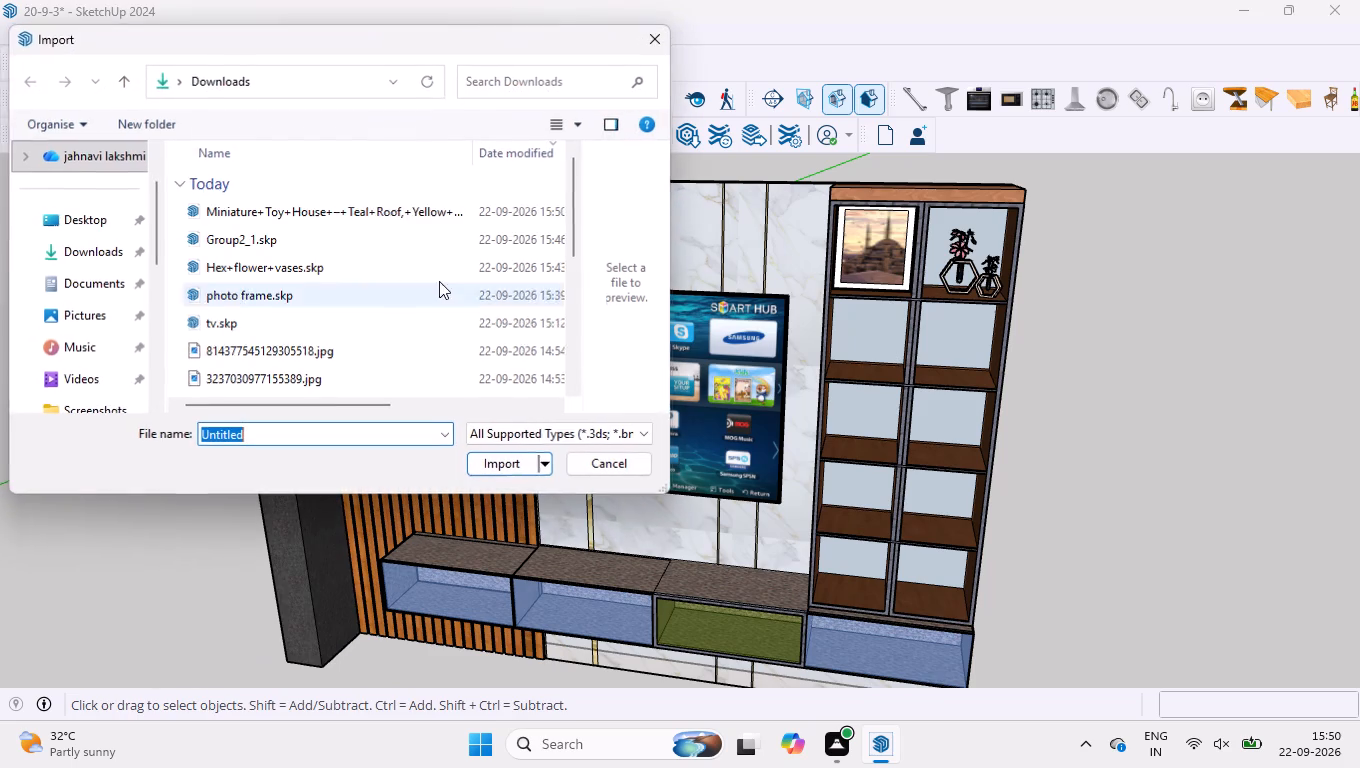
left_click(303, 211)
left_click(474, 457)
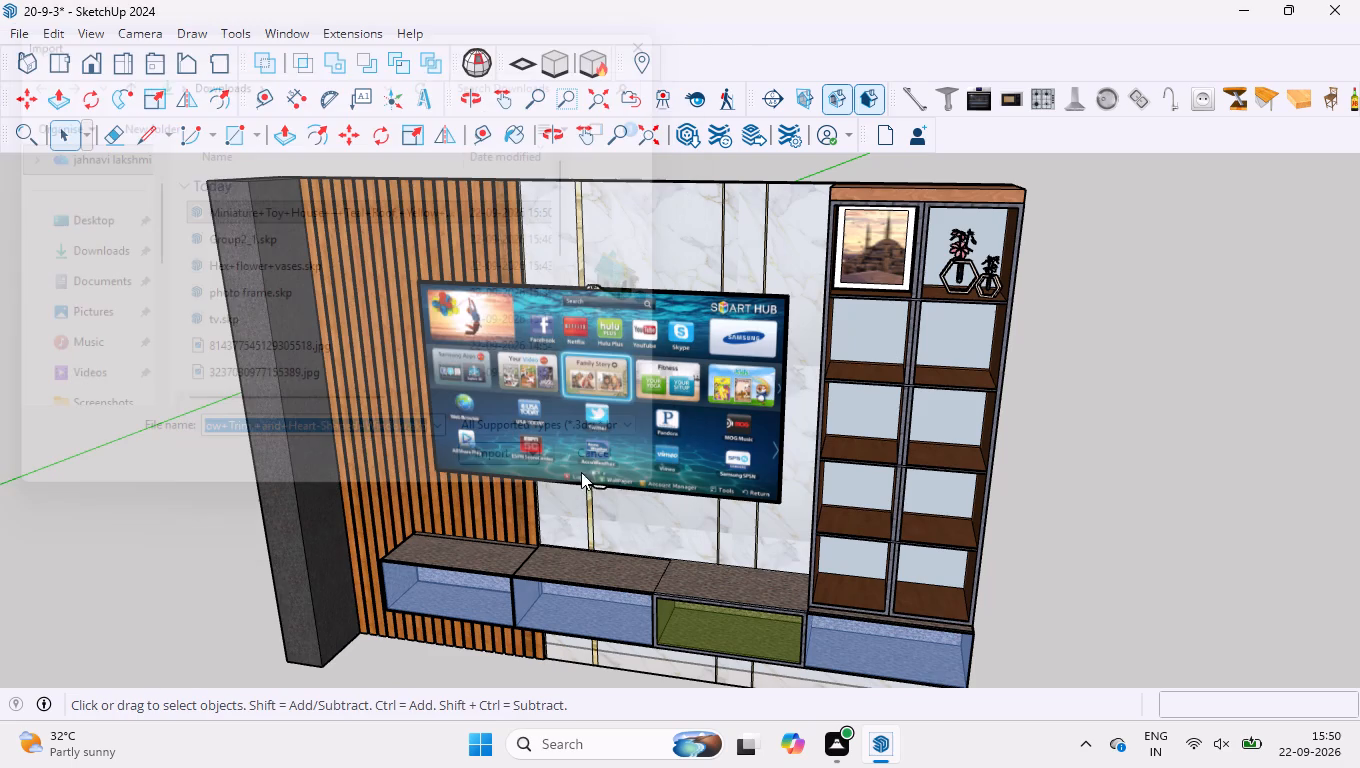
scroll(610, 461, "down", 3)
scroll(570, 362, "down", 8)
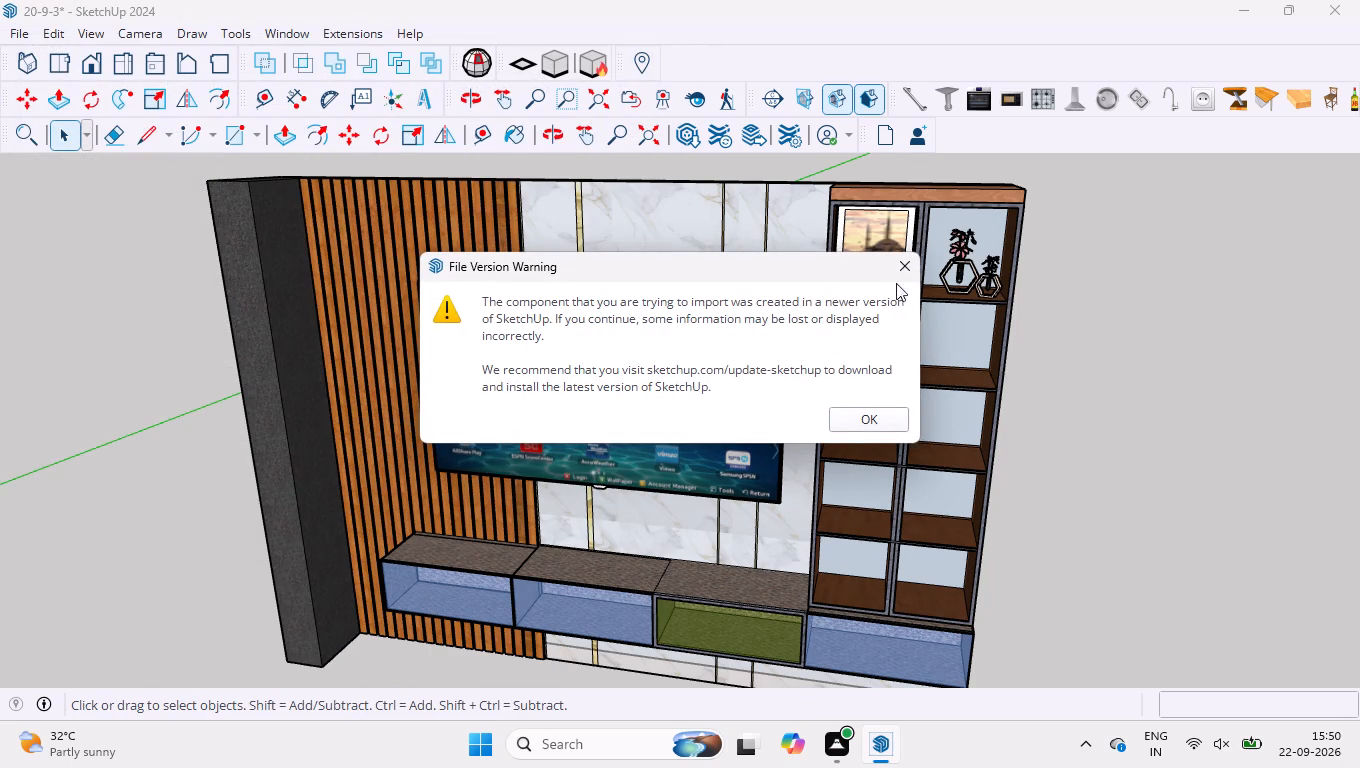
left_click(904, 279)
scroll(939, 328, "down", 8)
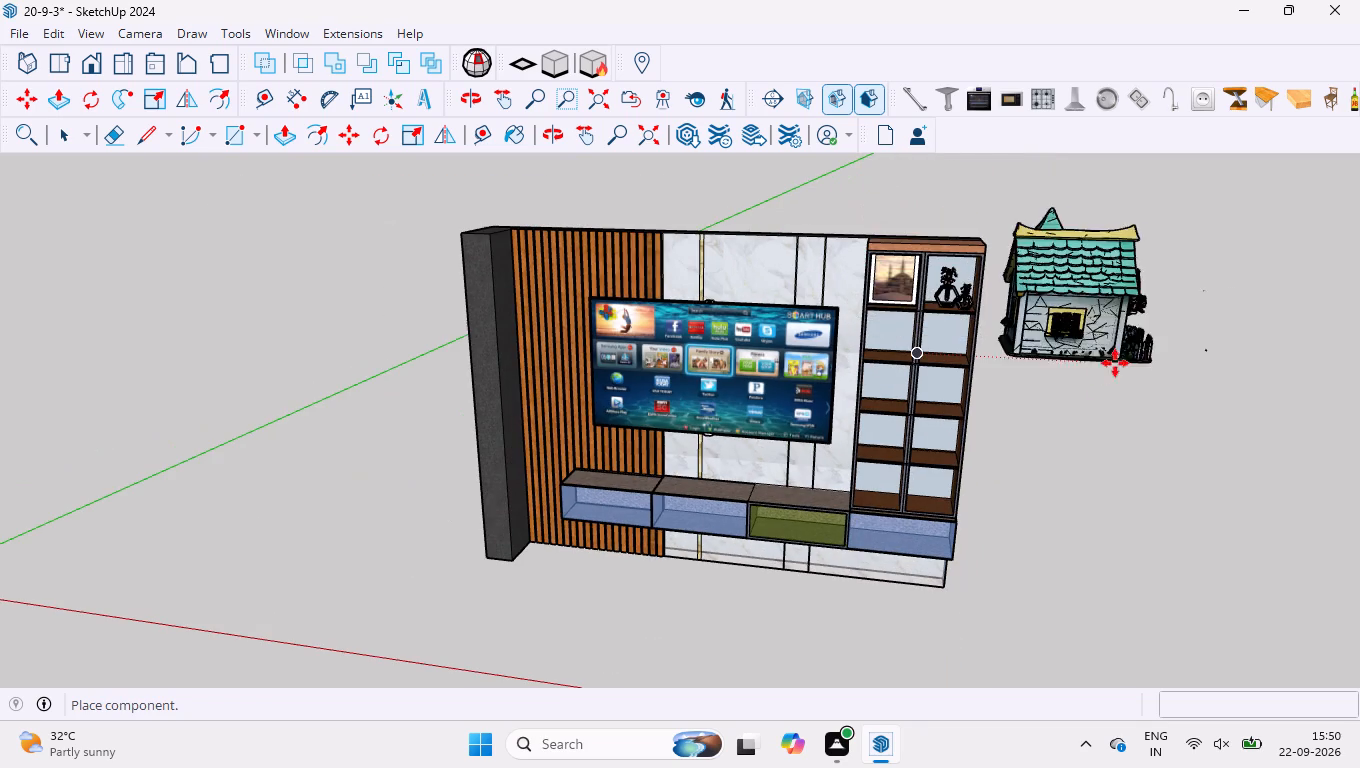
left_click(1104, 401)
Move the toy house by its bottom corner about 7213 mm to the tall cabinet's second-from-top left compartment.
scroll(1116, 416, "up", 5)
middle_click_drag(1091, 418, 1112, 354)
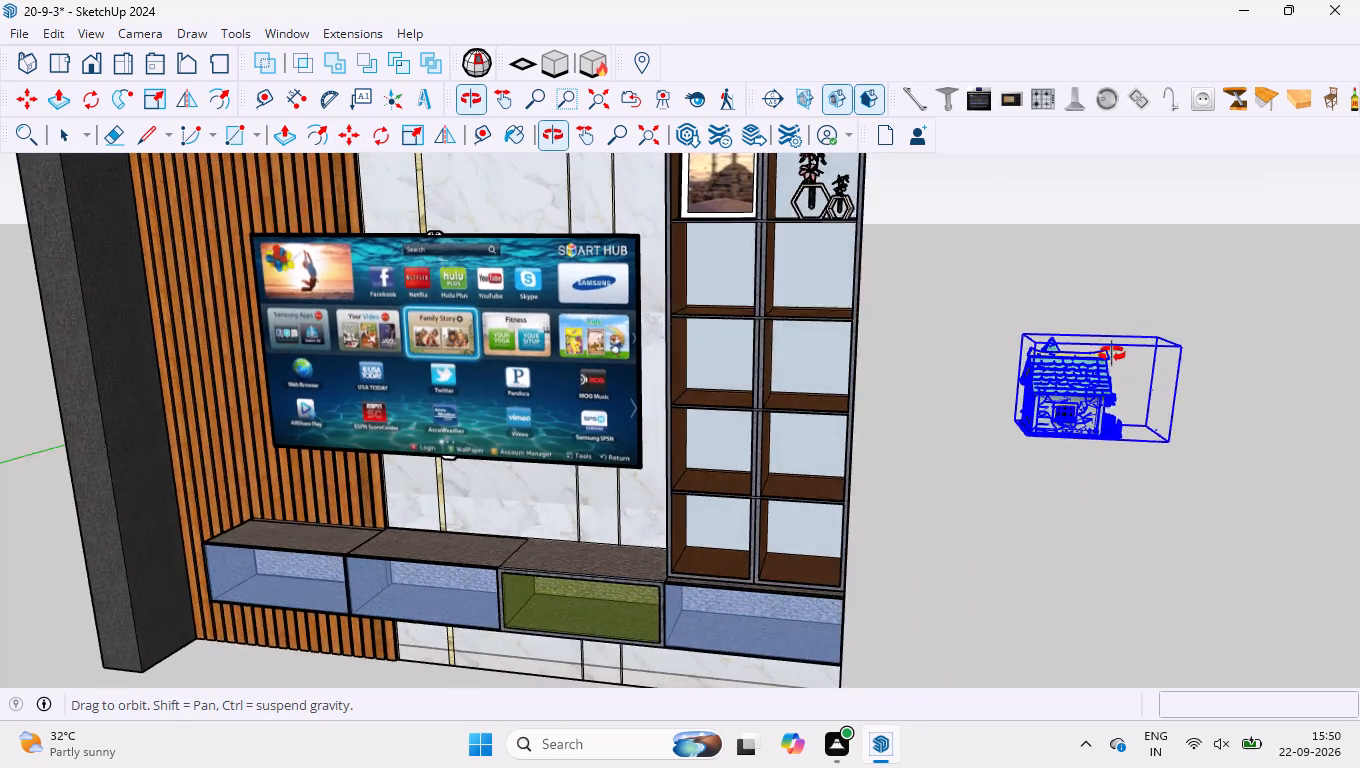
middle_click_drag(1112, 354, 1112, 345)
scroll(1137, 541, "up", 4)
scroll(1081, 431, "up", 5)
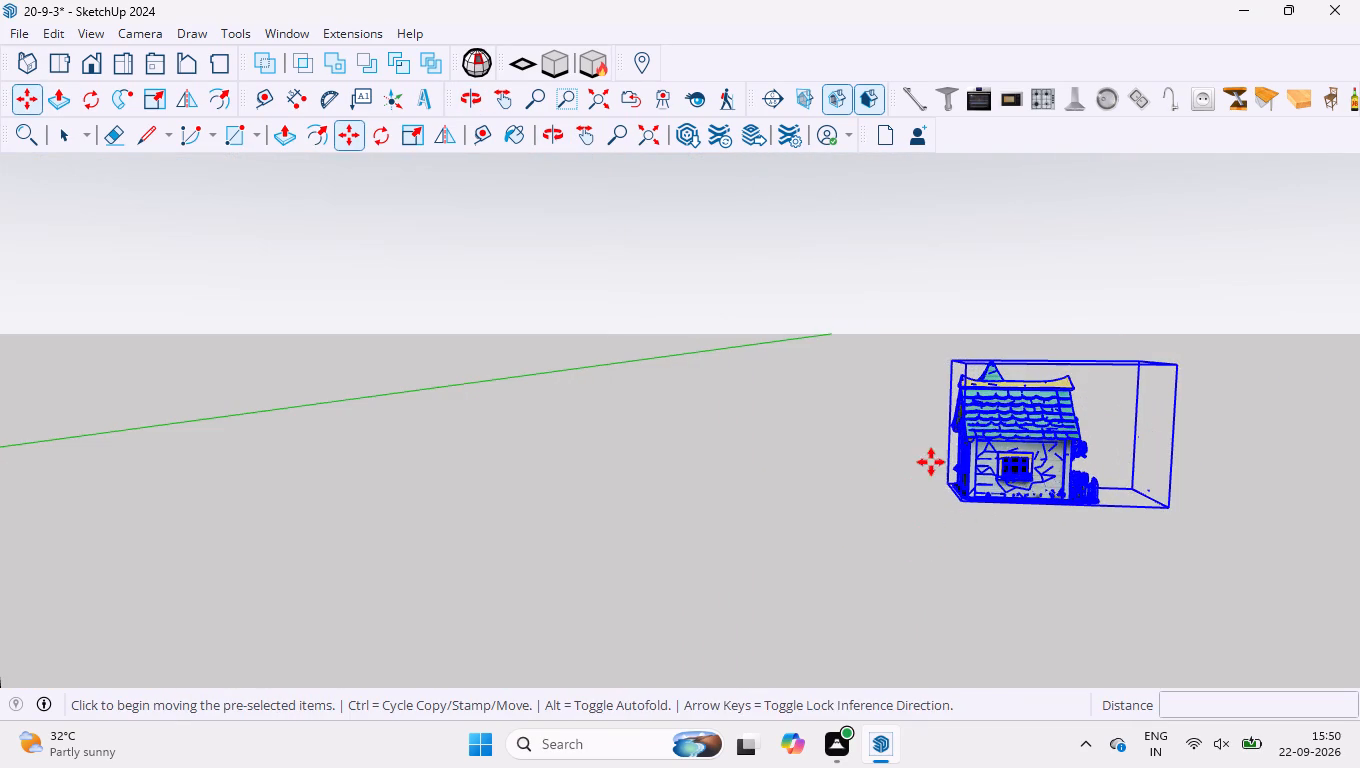
scroll(939, 452, "up", 8)
left_click(949, 492)
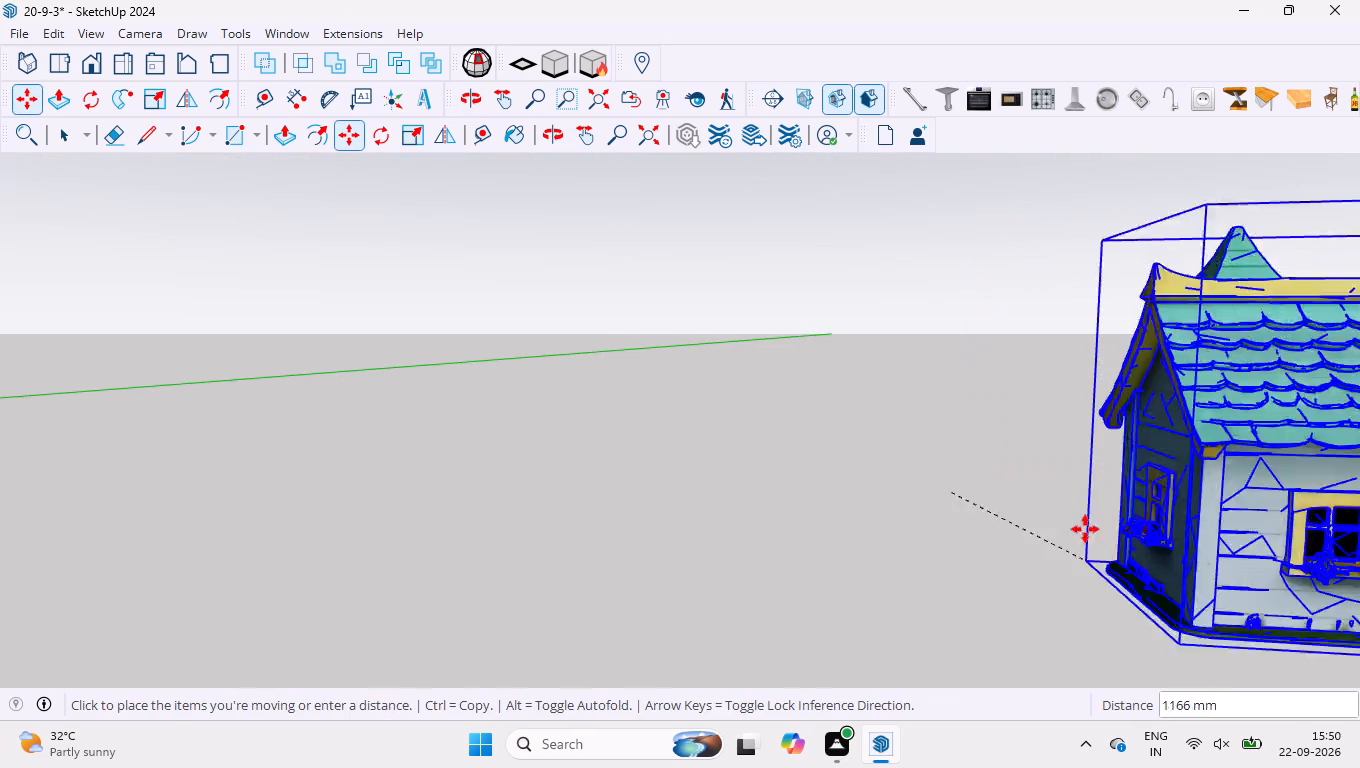
scroll(1084, 529, "down", 20)
scroll(1084, 529, "down", 2)
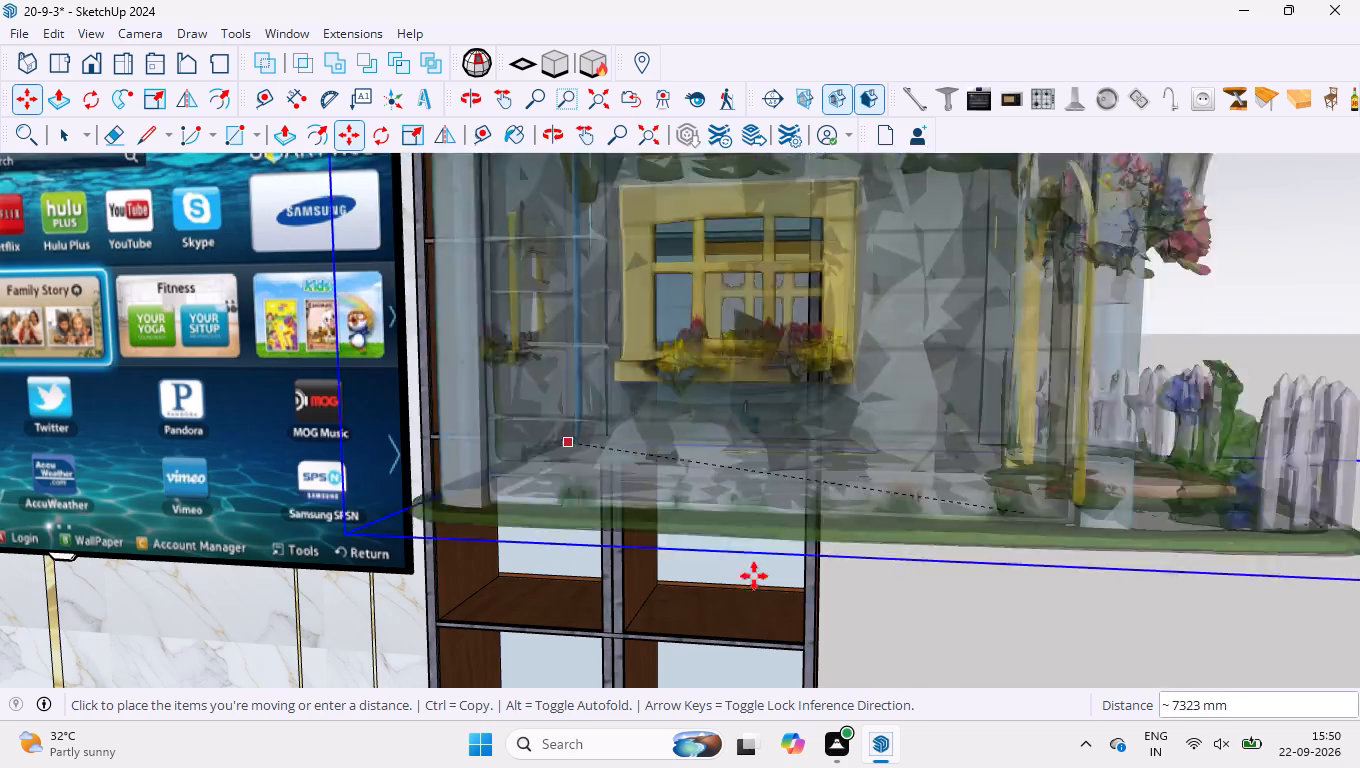
scroll(762, 524, "down", 5)
scroll(757, 376, "down", 4)
scroll(811, 491, "down", 5)
scroll(703, 349, "up", 5)
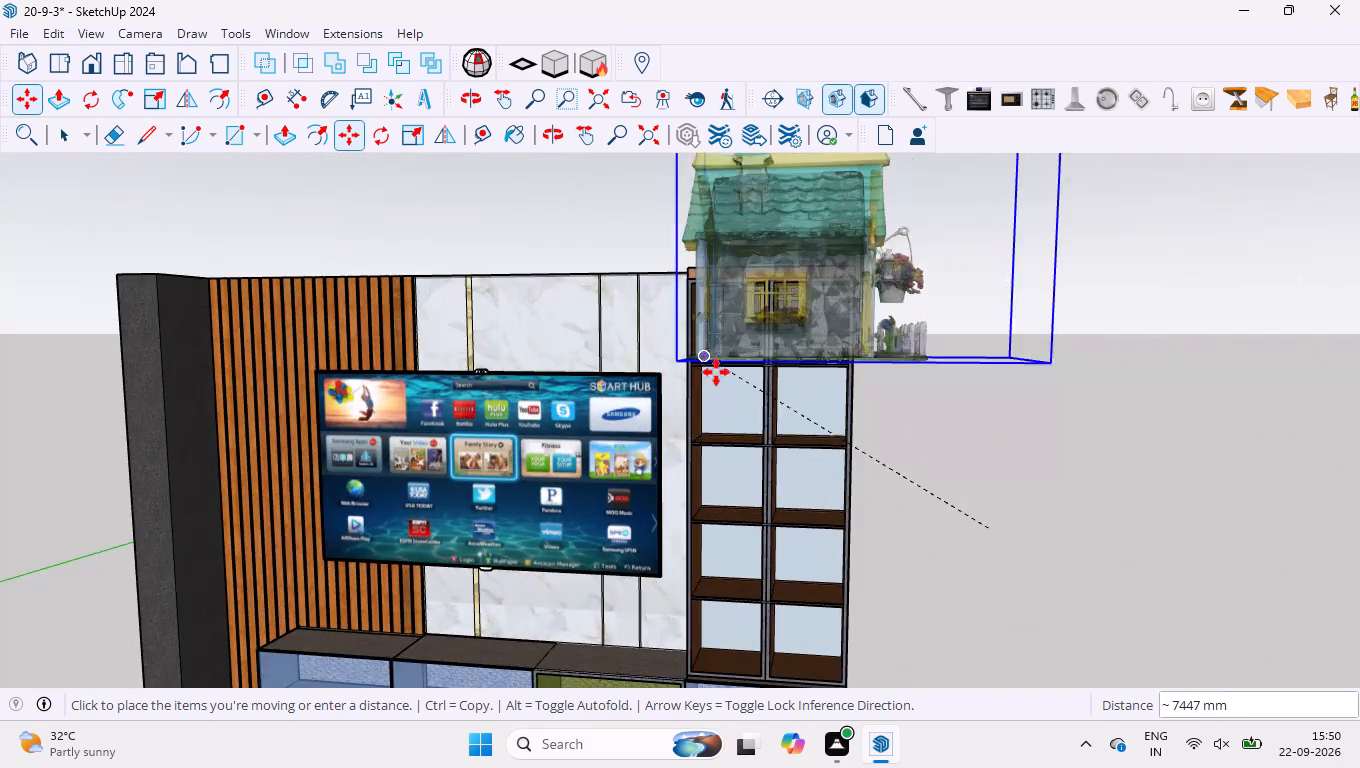
scroll(716, 372, "up", 9)
scroll(713, 463, "up", 18)
scroll(684, 455, "up", 12)
scroll(727, 374, "up", 17)
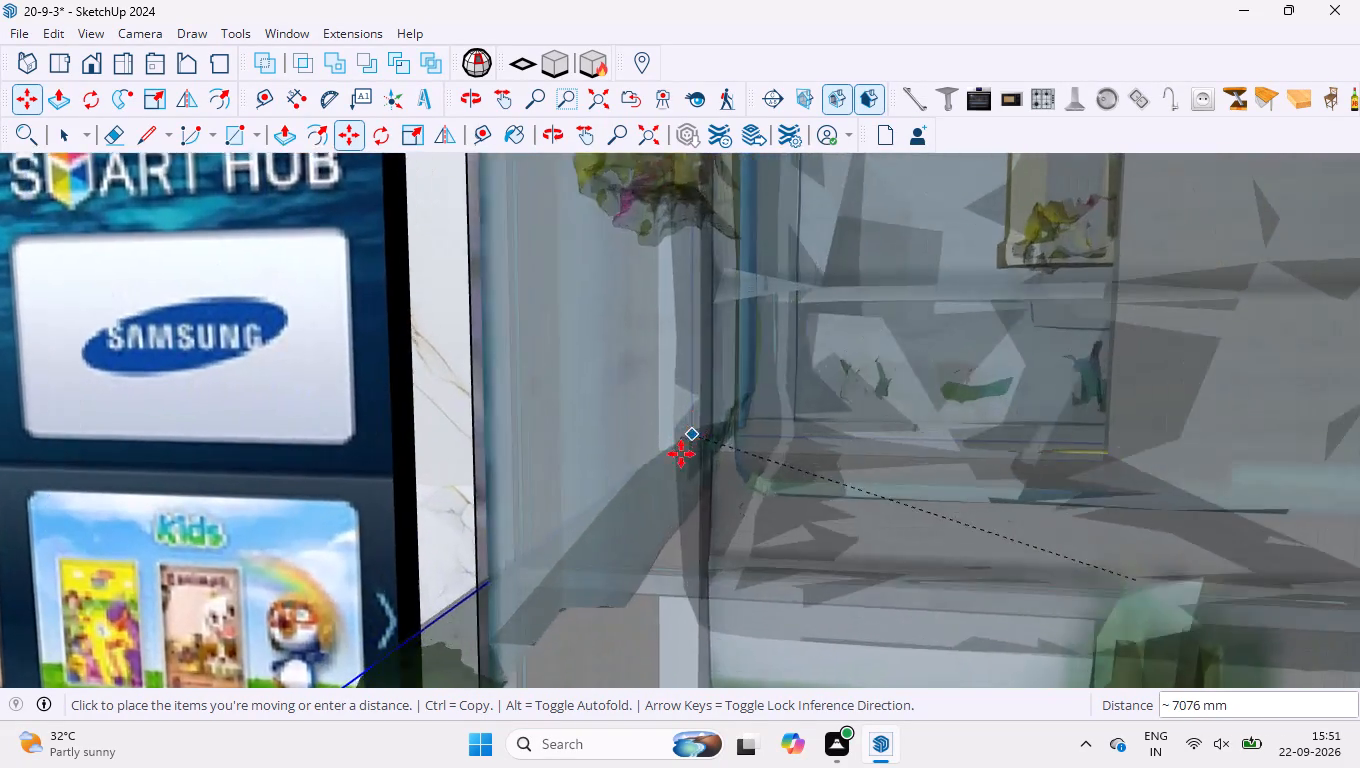
scroll(681, 454, "up", 5)
left_click(664, 450)
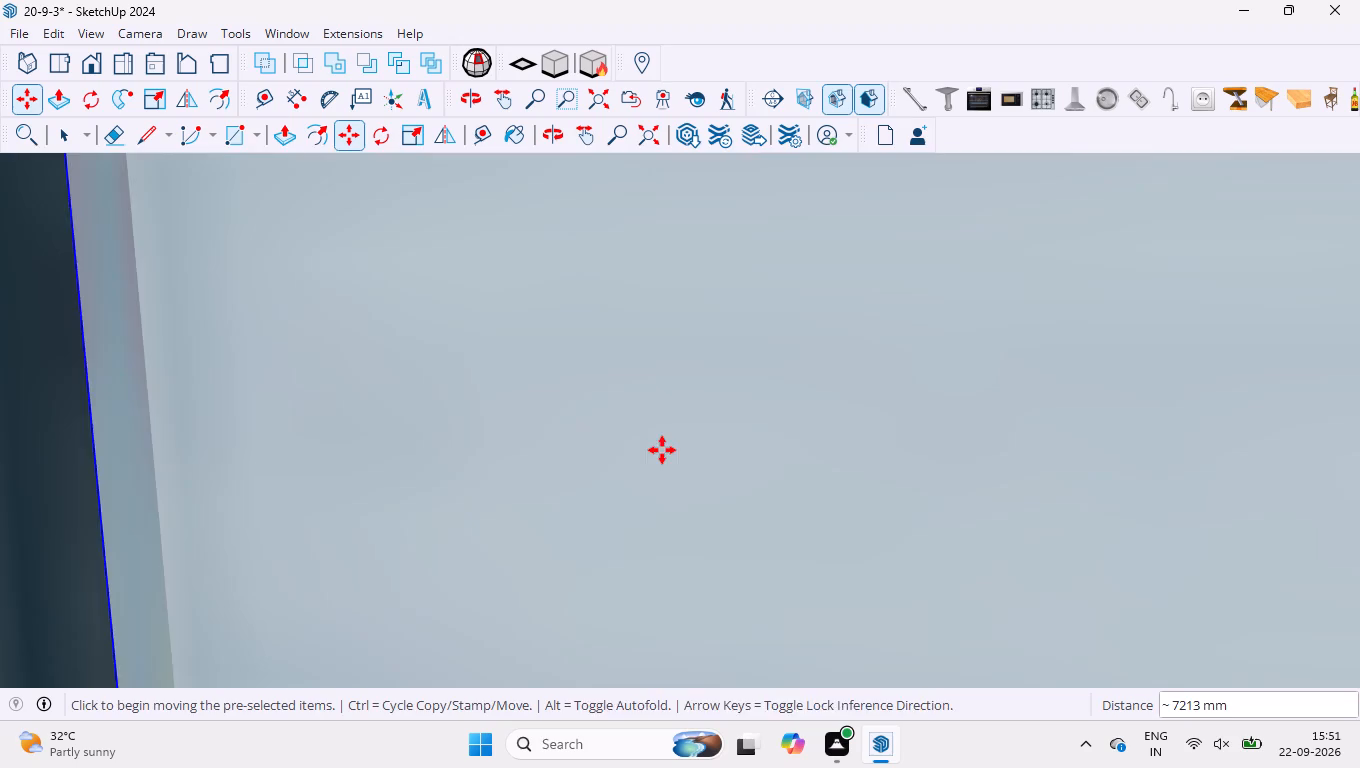
Scale the toy house's width along the red axis to about 0.27, ending at the cabinet's central divider.
scroll(662, 455, "down", 20)
scroll(662, 455, "down", 16)
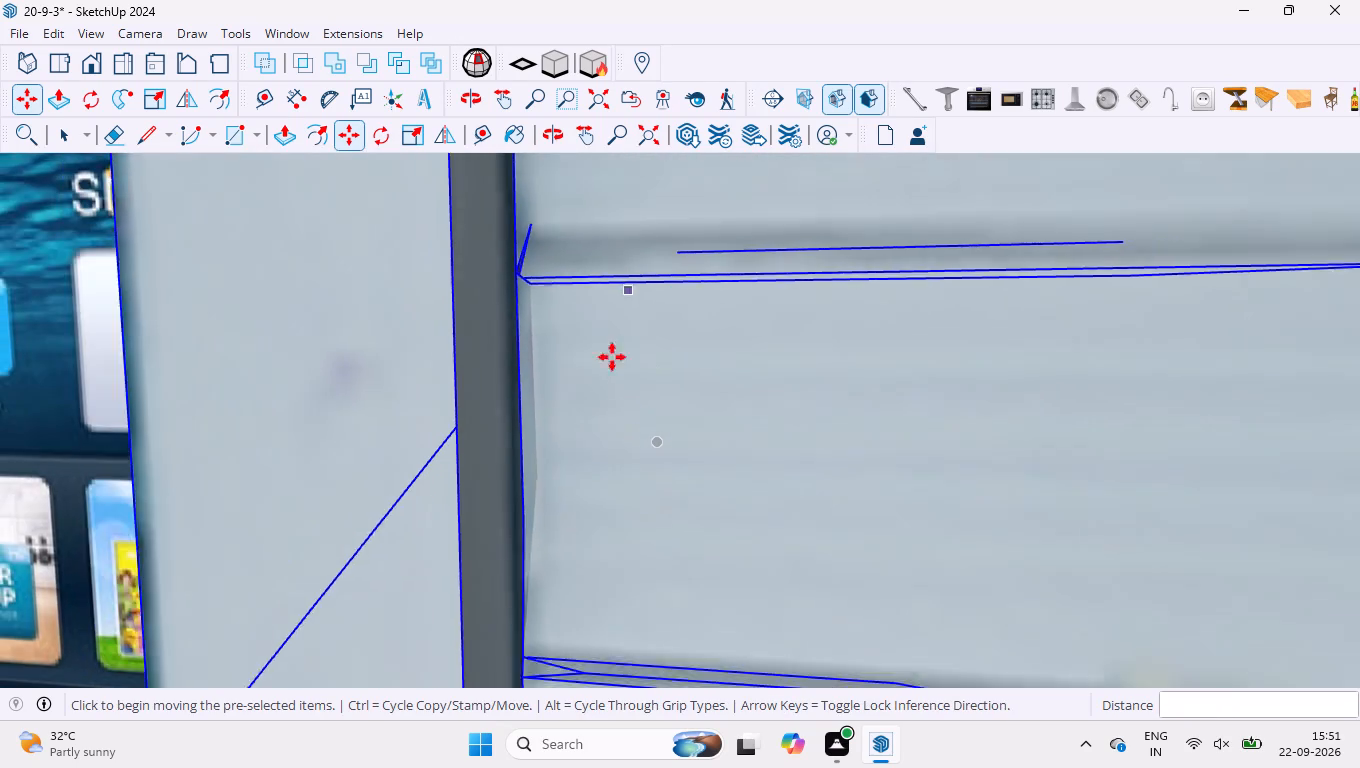
scroll(612, 357, "down", 20)
scroll(612, 357, "down", 17)
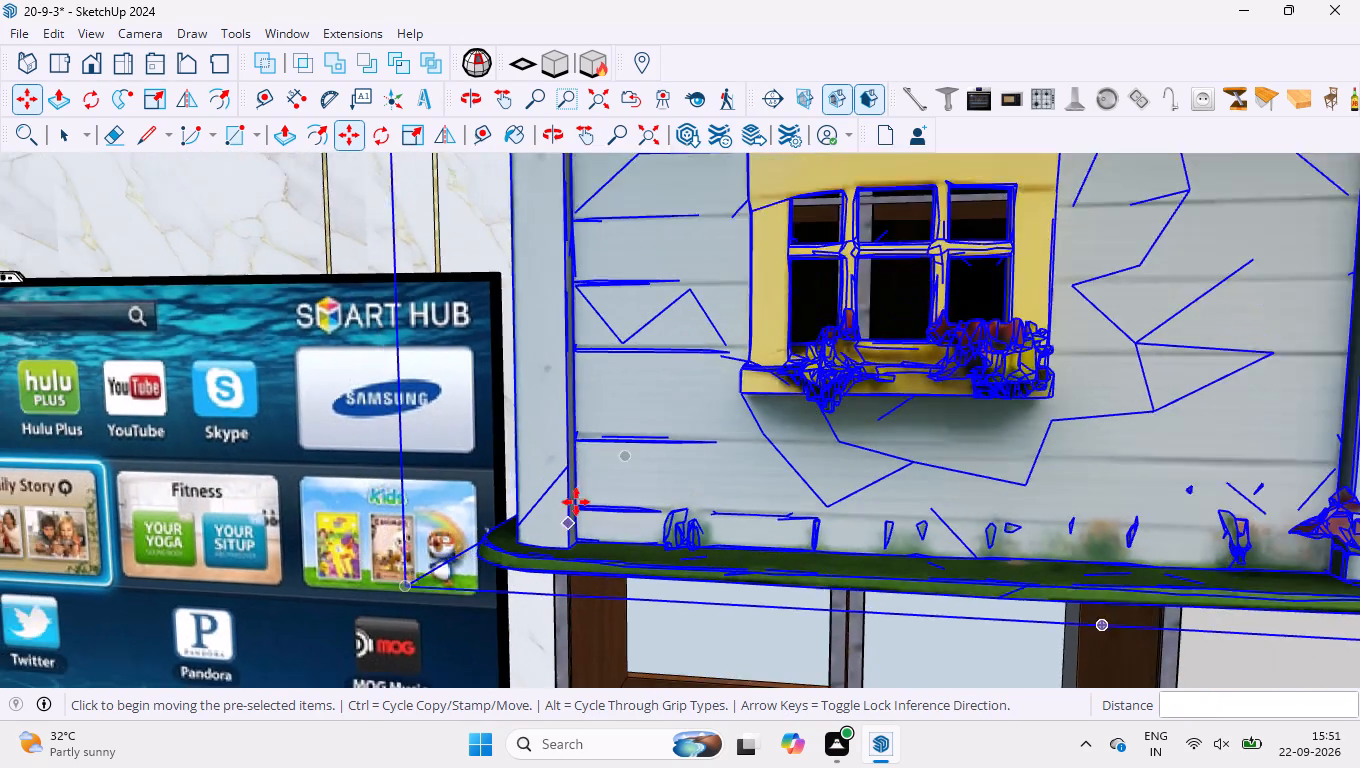
scroll(576, 502, "down", 16)
scroll(746, 449, "down", 13)
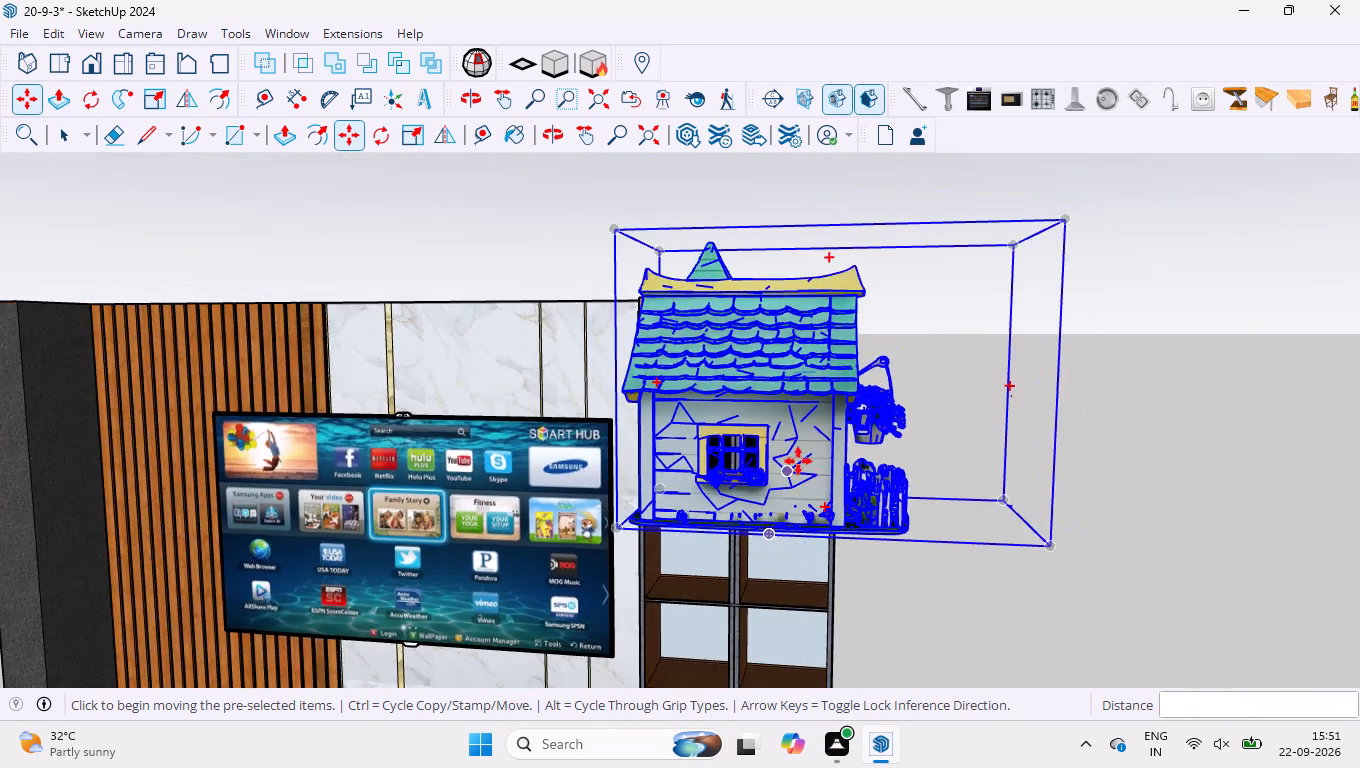
scroll(798, 461, "down", 2)
left_click(409, 137)
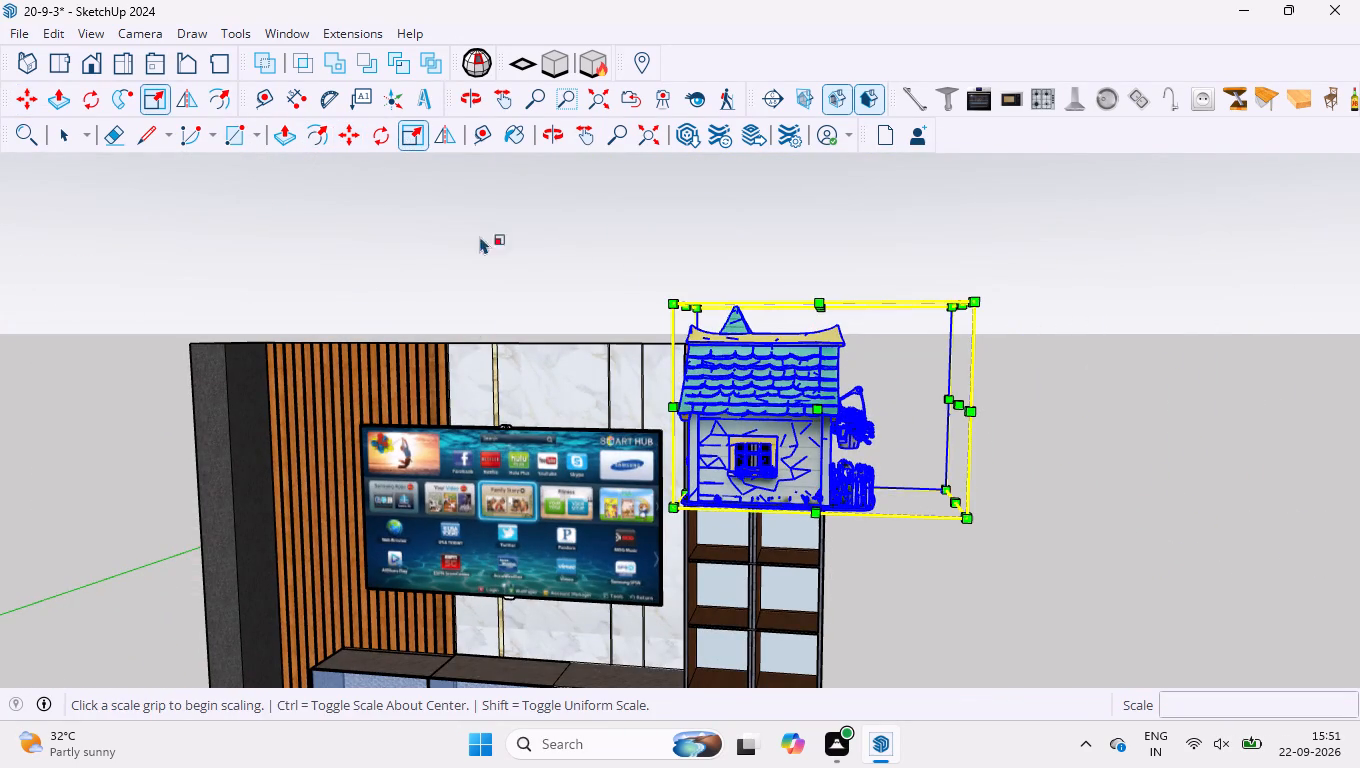
scroll(879, 493, "up", 4)
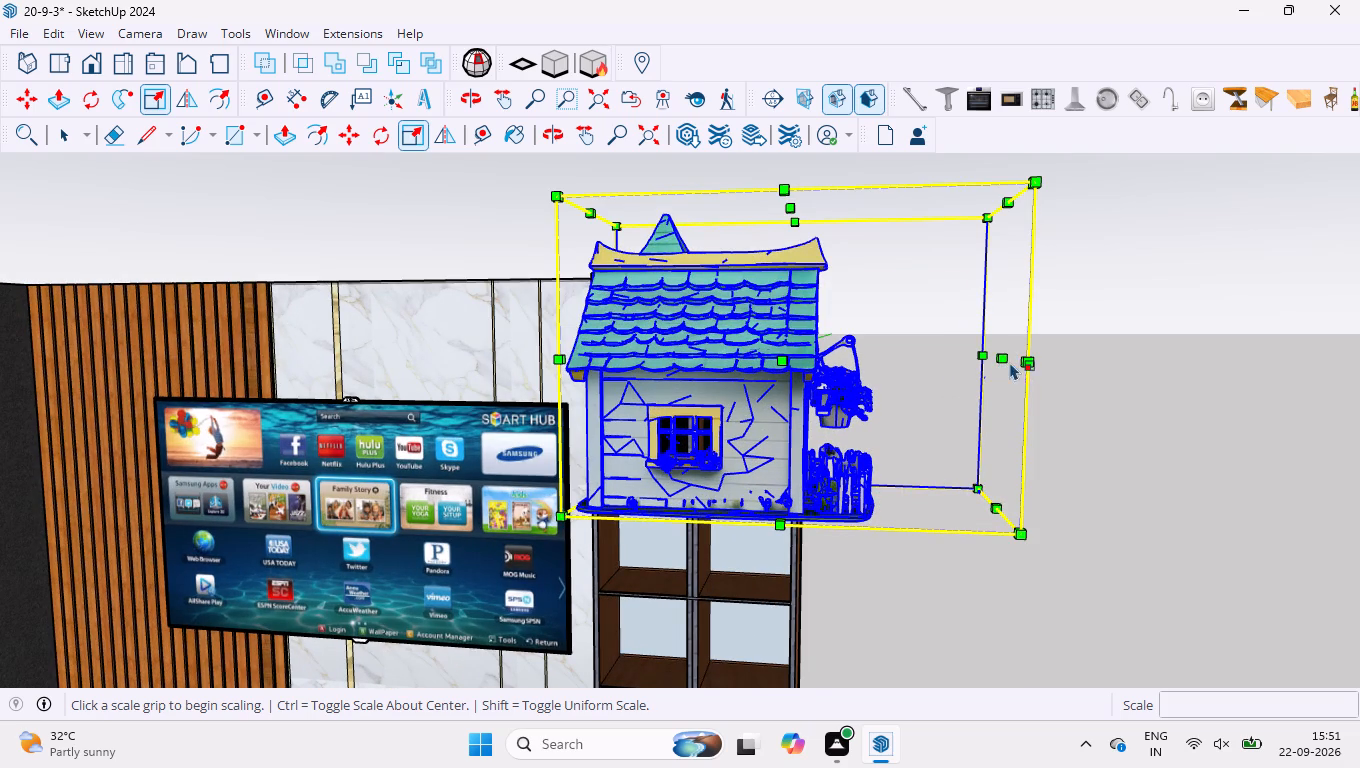
left_click(1005, 357)
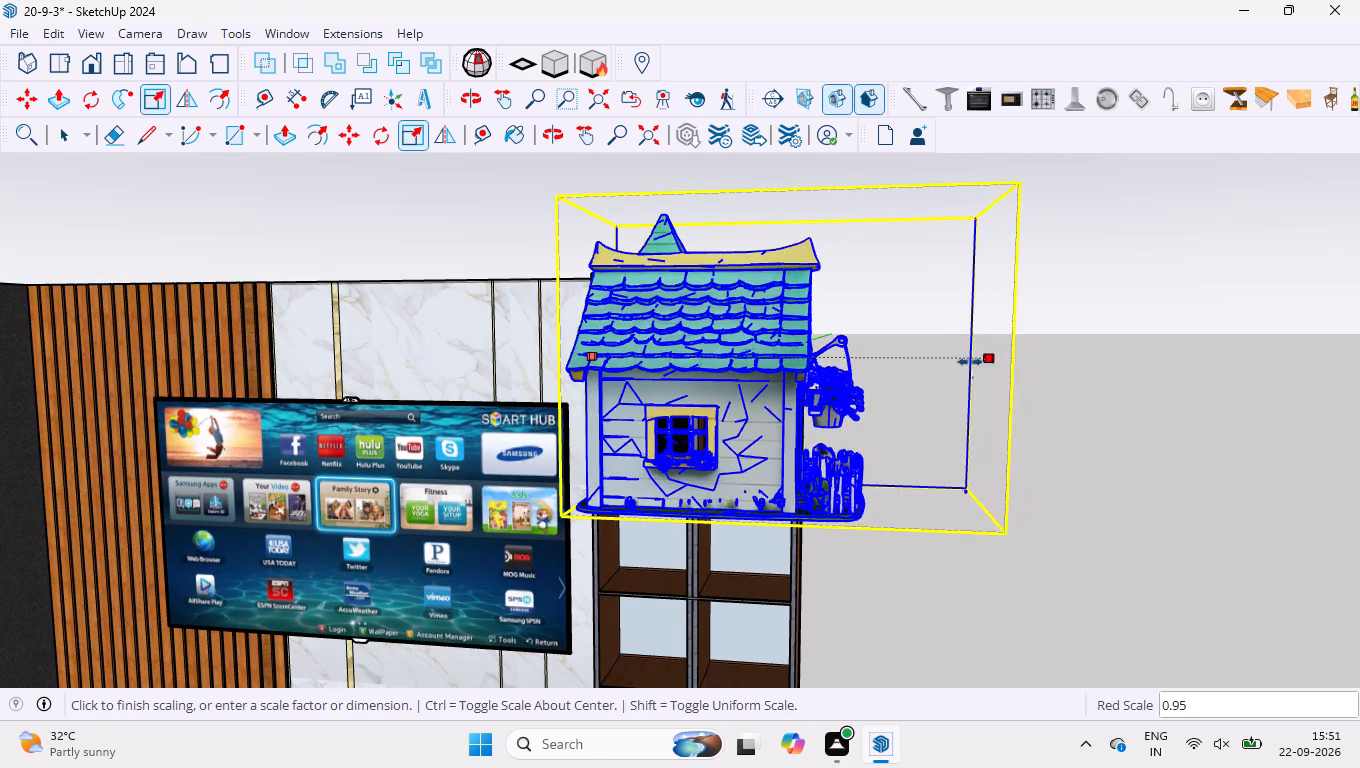
scroll(687, 443, "up", 13)
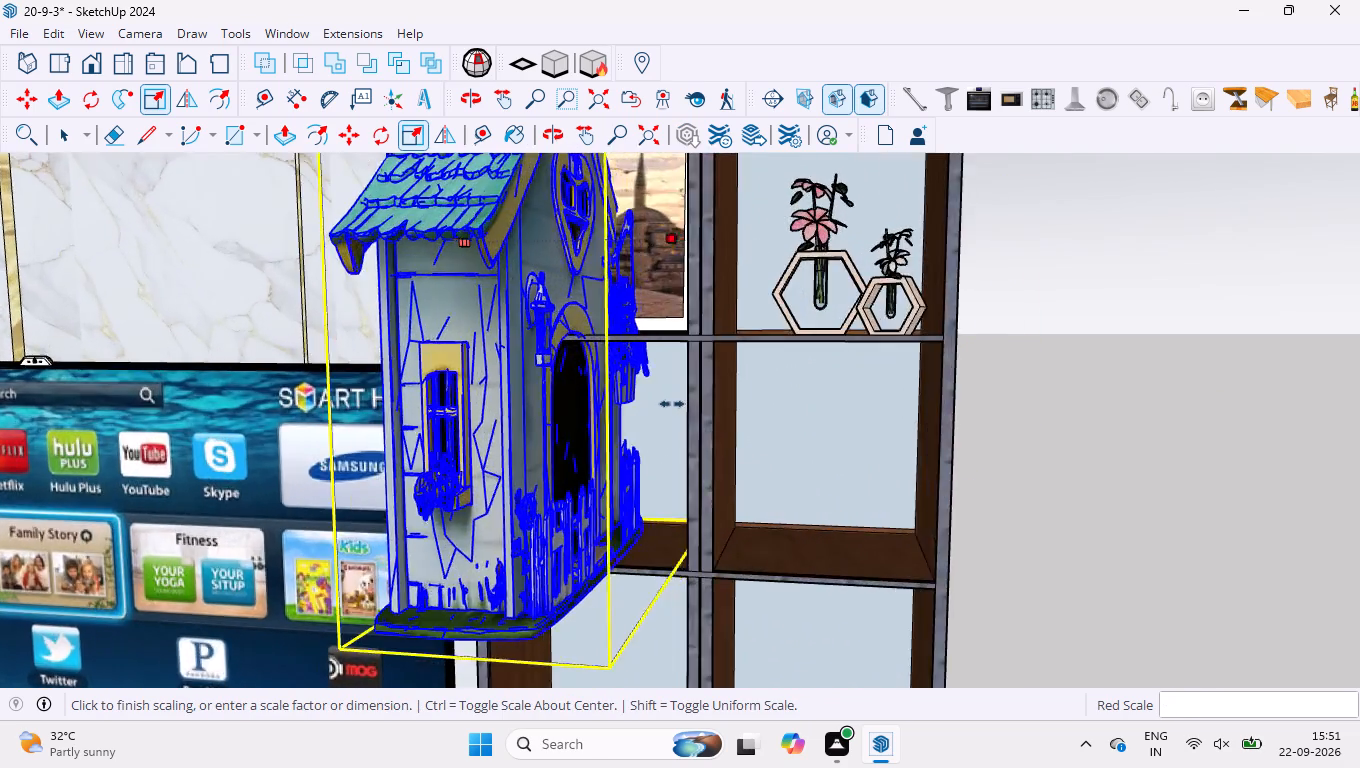
scroll(672, 404, "up", 6)
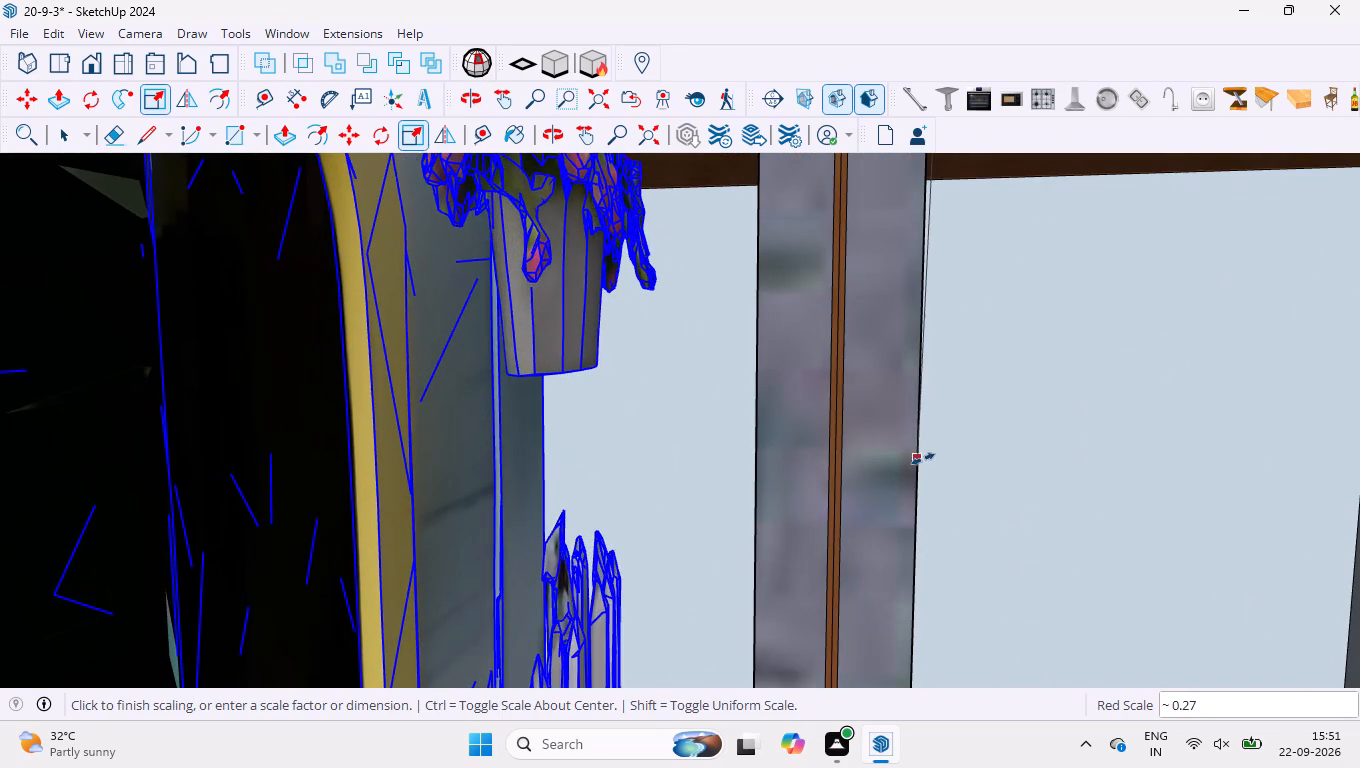
left_click(916, 565)
Widen the toy house along the red axis by a factor of about 1.34.
scroll(903, 489, "down", 5)
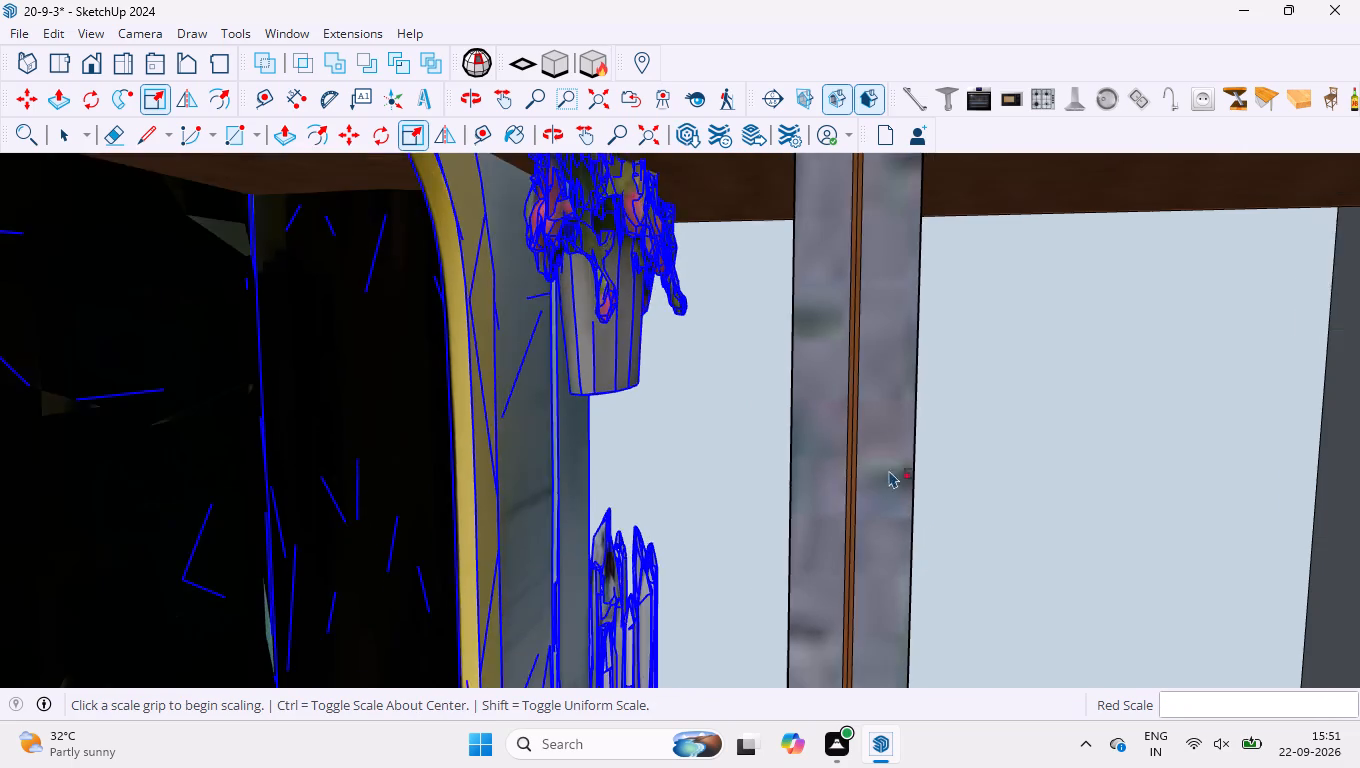
scroll(889, 470, "down", 11)
scroll(702, 439, "down", 4)
scroll(778, 501, "down", 3)
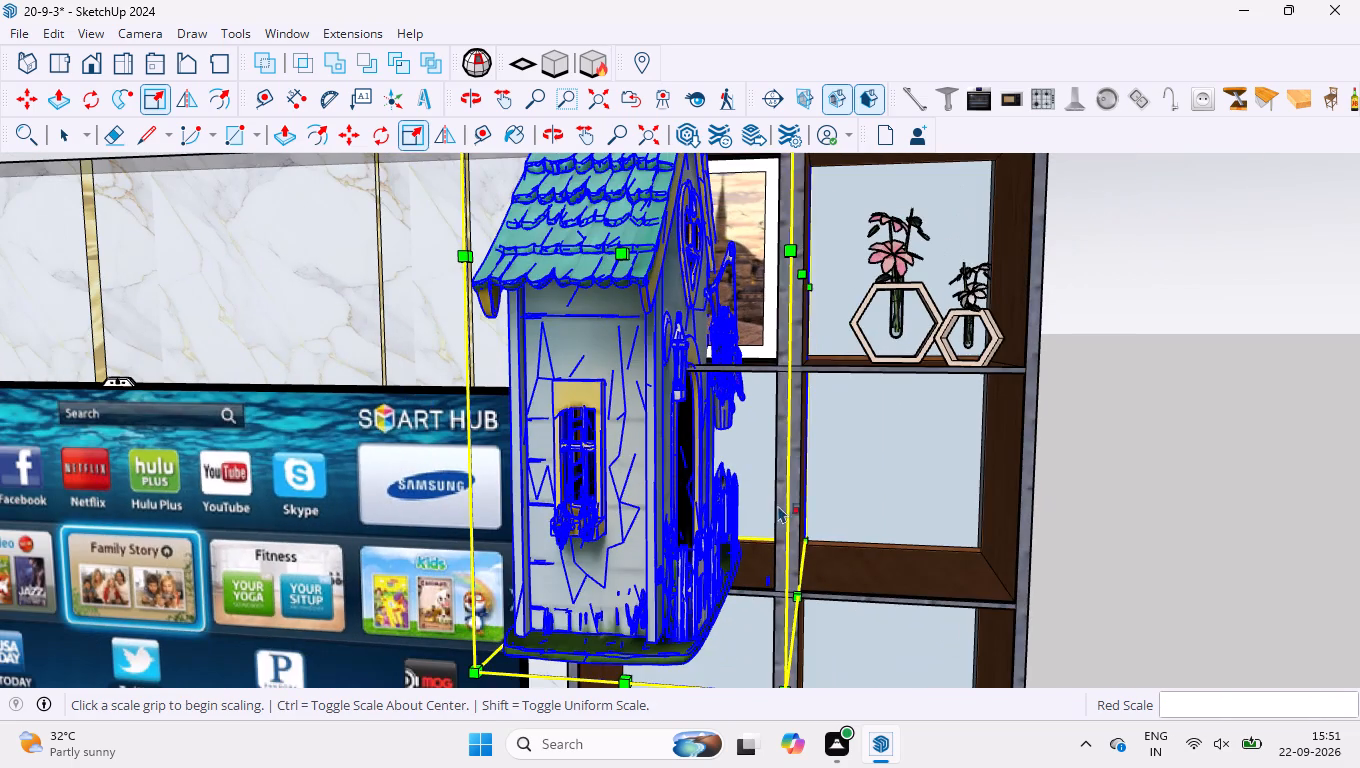
scroll(778, 505, "down", 2)
scroll(759, 369, "up", 3)
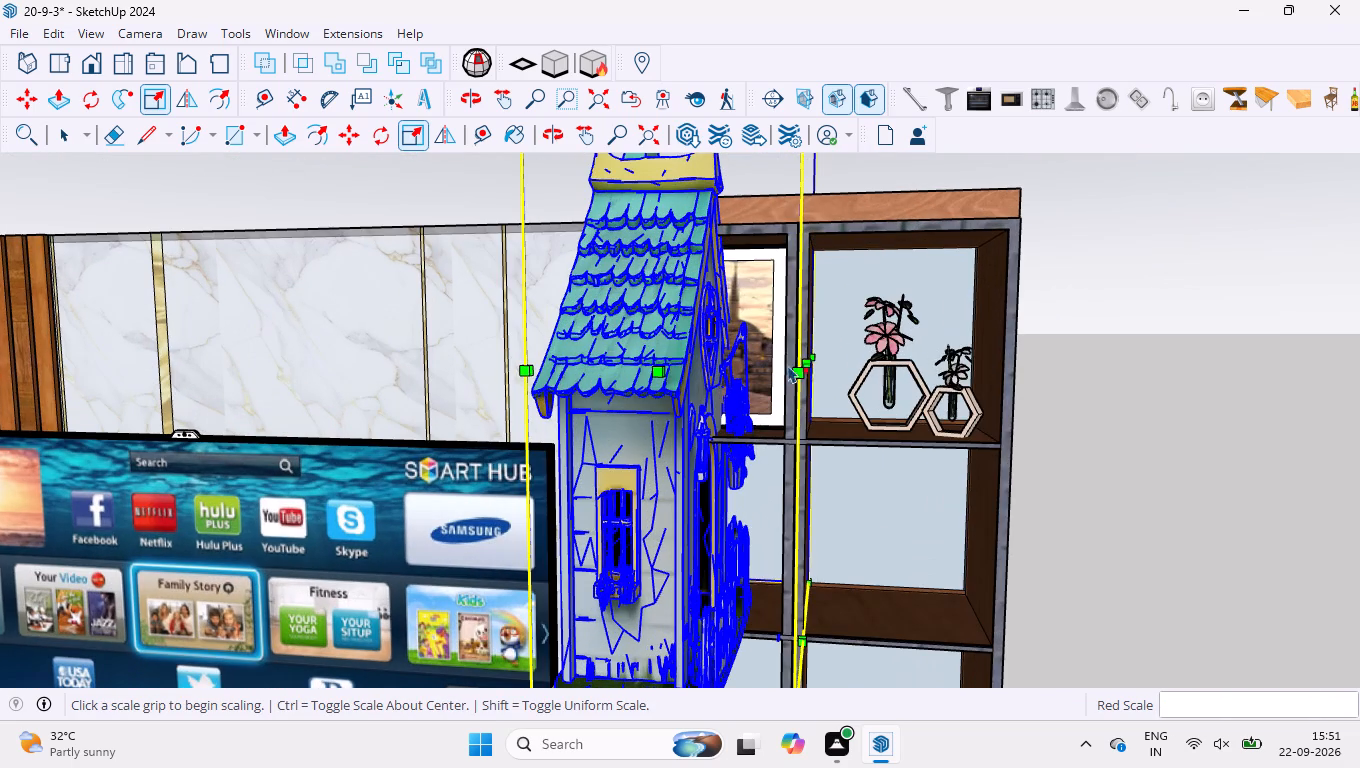
left_click(812, 362)
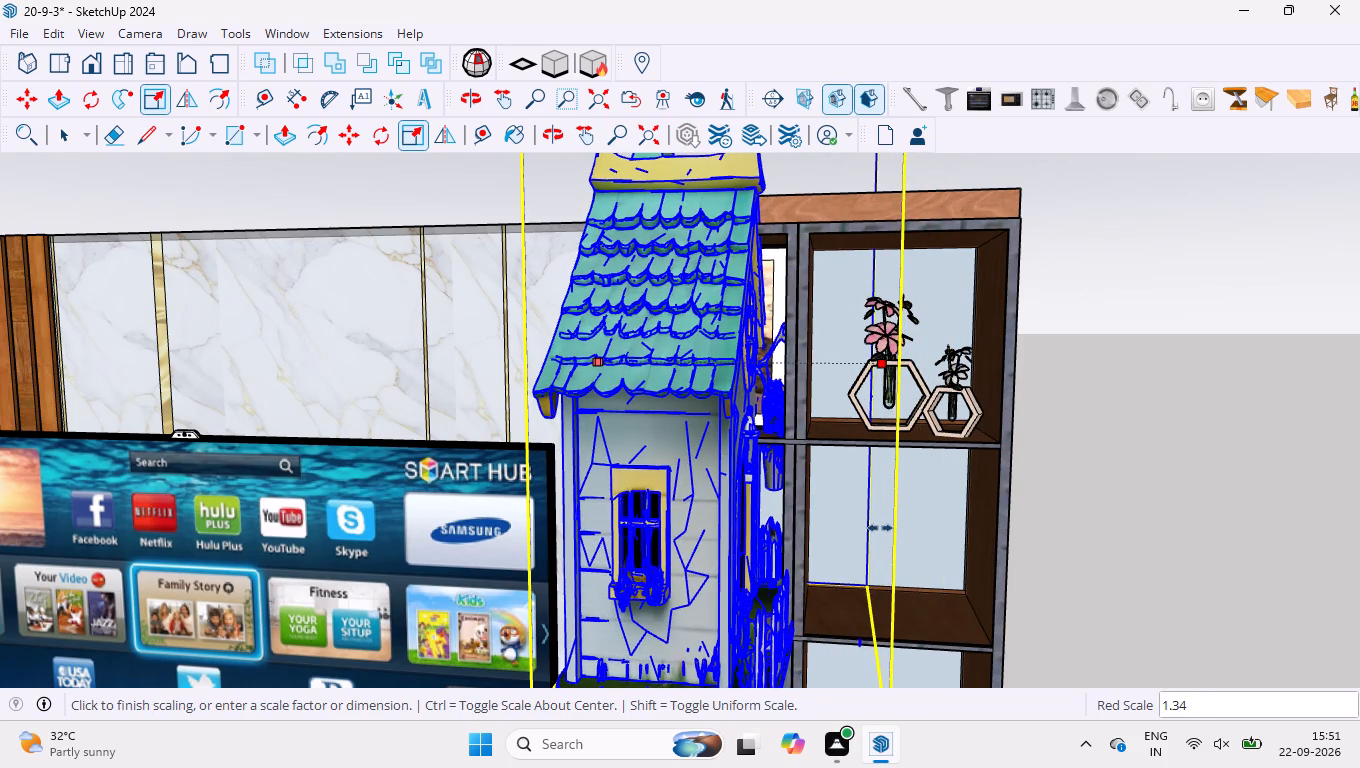
left_click(868, 523)
Scale the toy house's height along the blue axis to about 0.37 to suit the compartment.
scroll(671, 299, "down", 4)
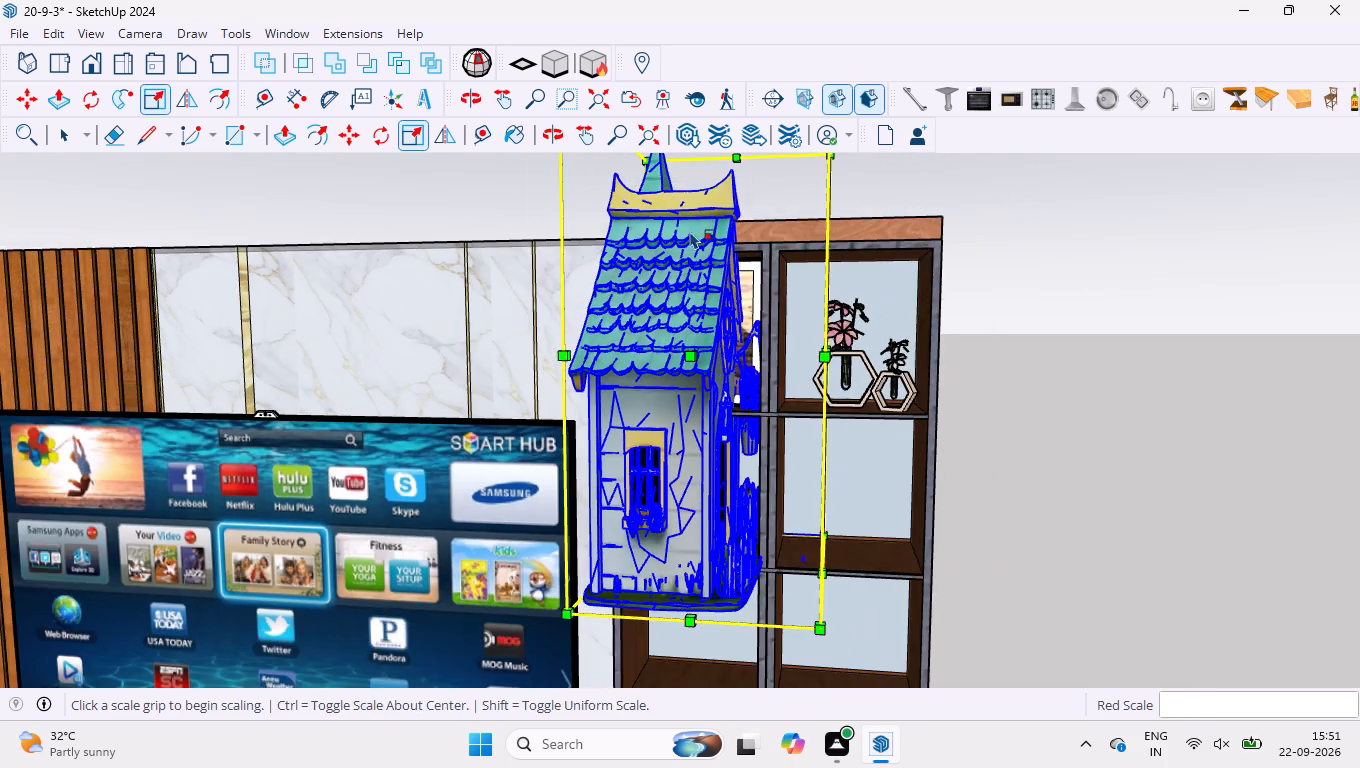
scroll(710, 280, "down", 4)
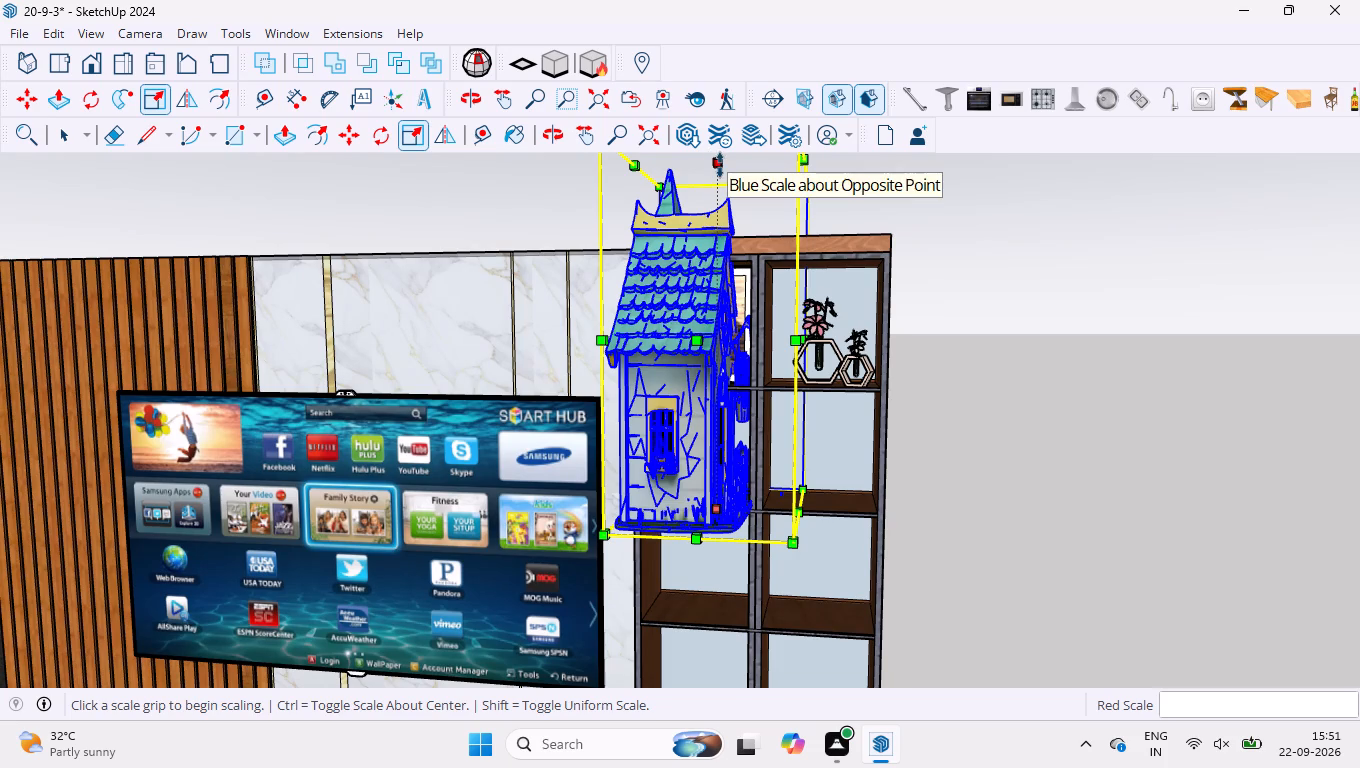
left_click(720, 165)
left_click(715, 379)
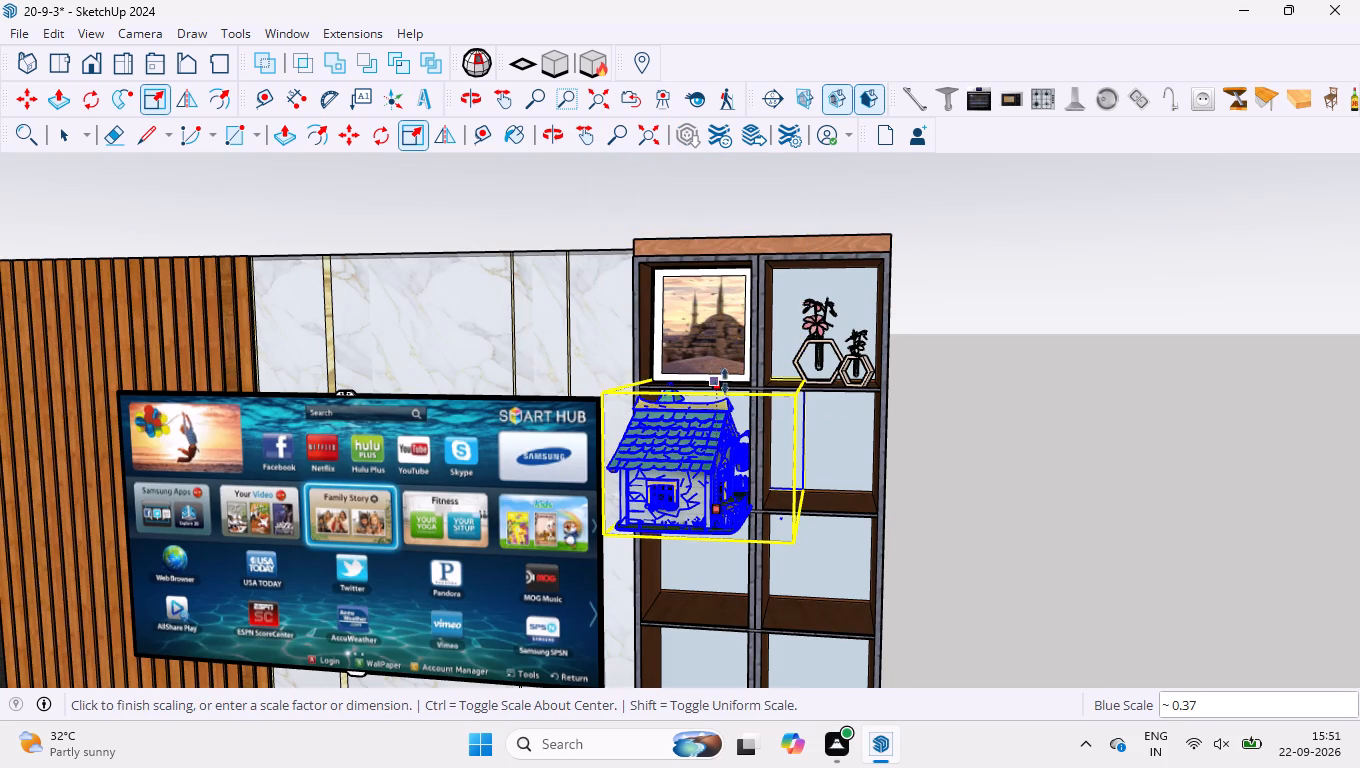
Scale the toy house's depth along the green axis to about 0.31 so it sits within the cabinet.
middle_click_drag(685, 473, 810, 453)
scroll(710, 489, "up", 4)
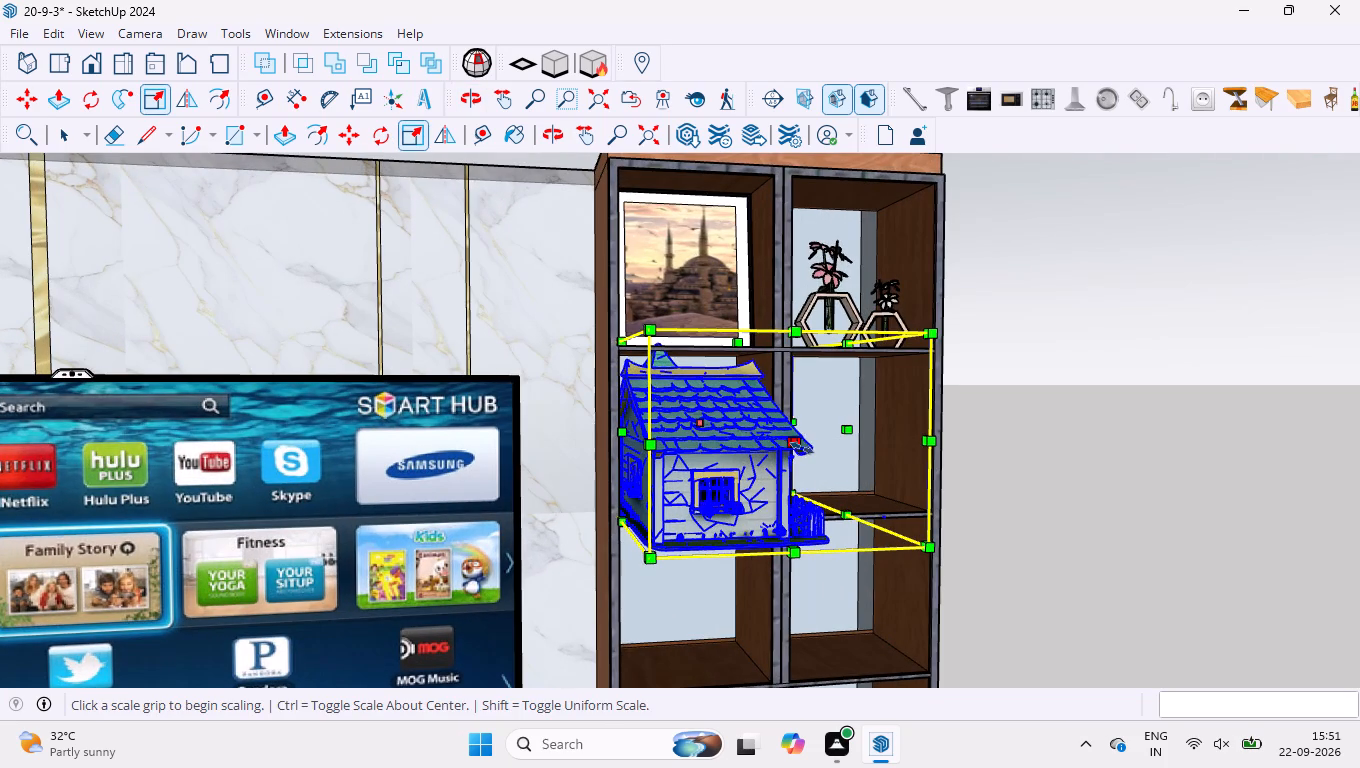
left_click(803, 449)
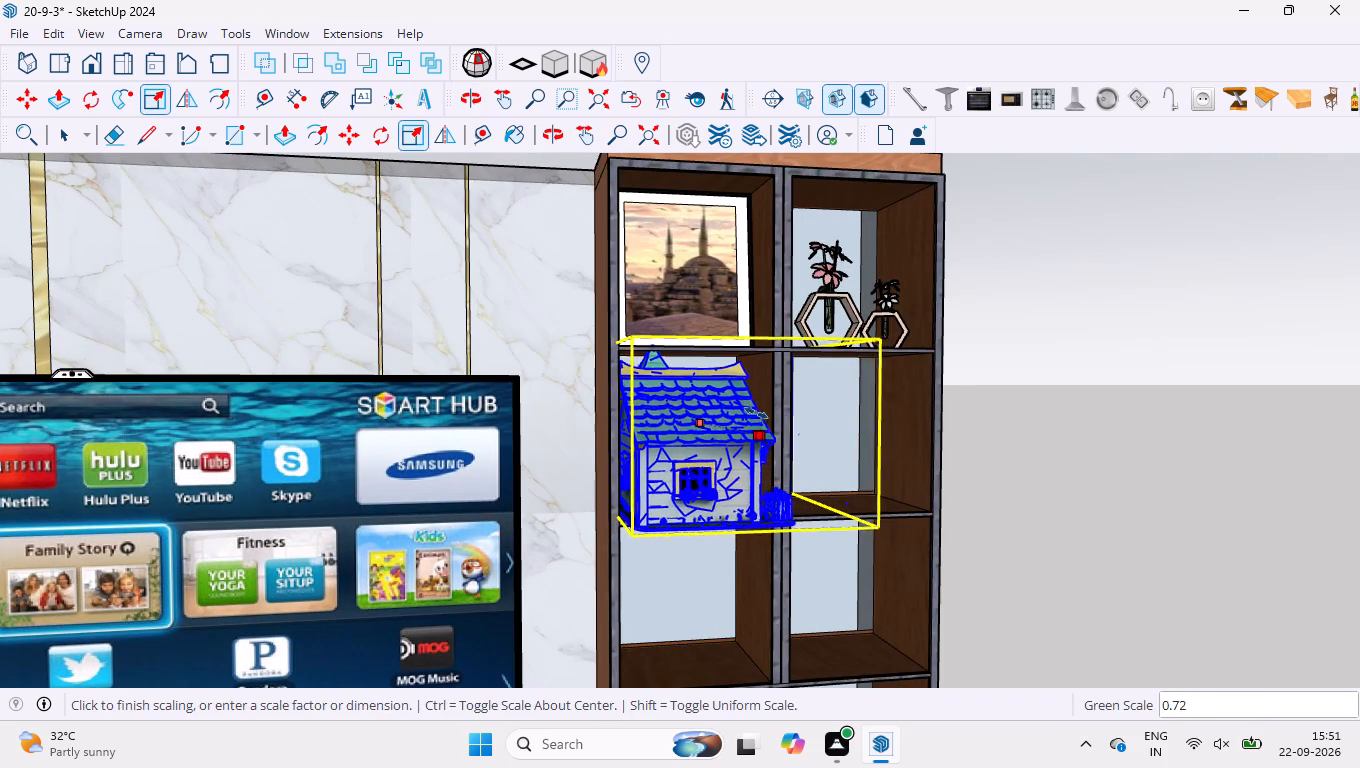
scroll(746, 403, "up", 17)
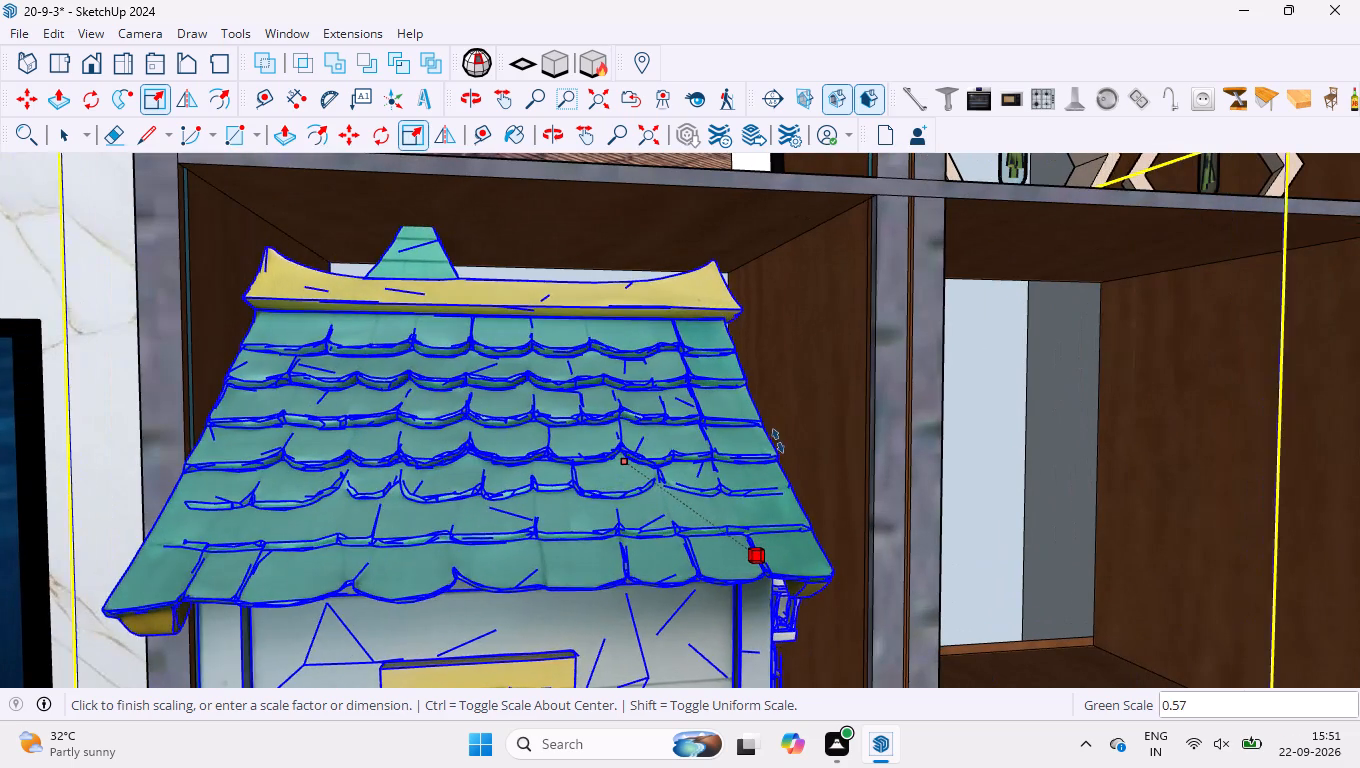
scroll(745, 383, "down", 3)
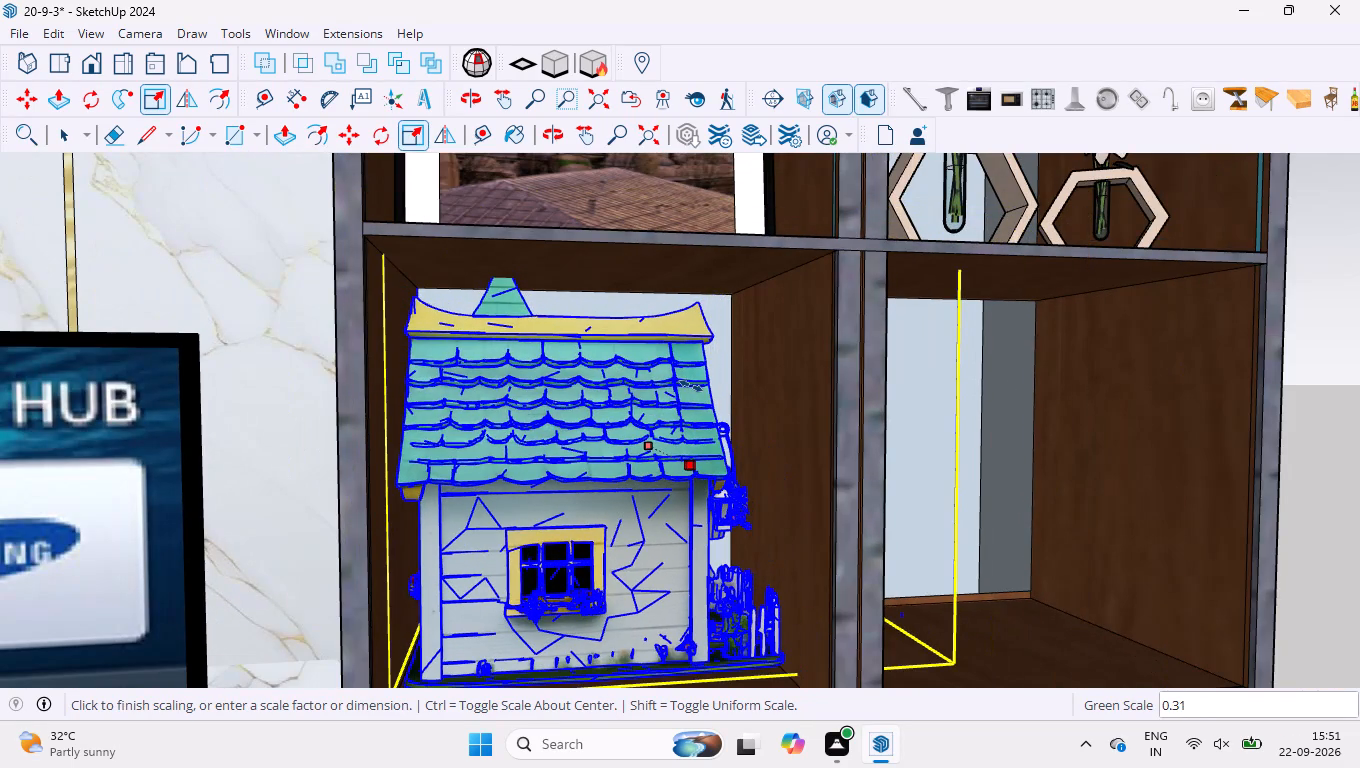
left_click(691, 386)
key("space")
Narrow the toy house along the red axis so its bounding box ends just past the cabinet's central divider.
scroll(742, 454, "down", 4)
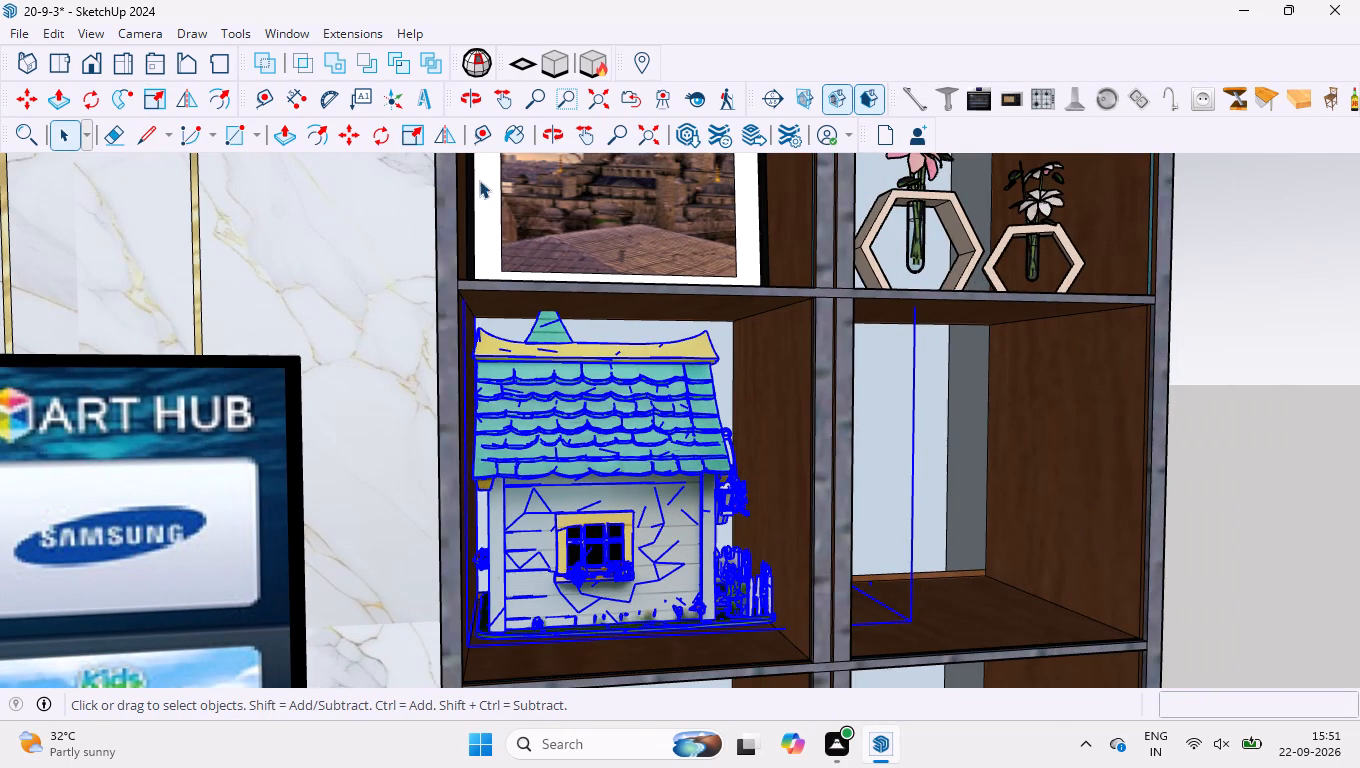
left_click(410, 136)
middle_click_drag(921, 520, 841, 531)
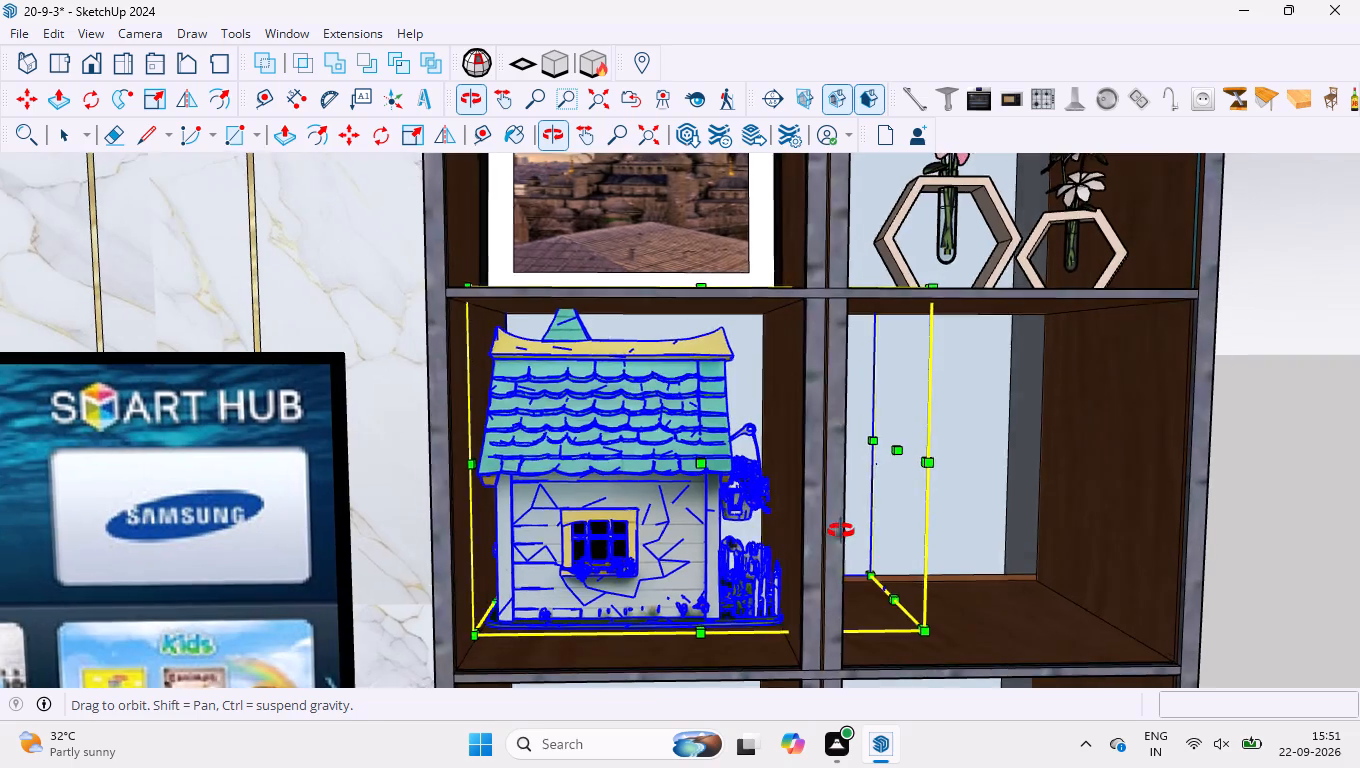
middle_click_drag(841, 531, 777, 527)
scroll(932, 469, "up", 6)
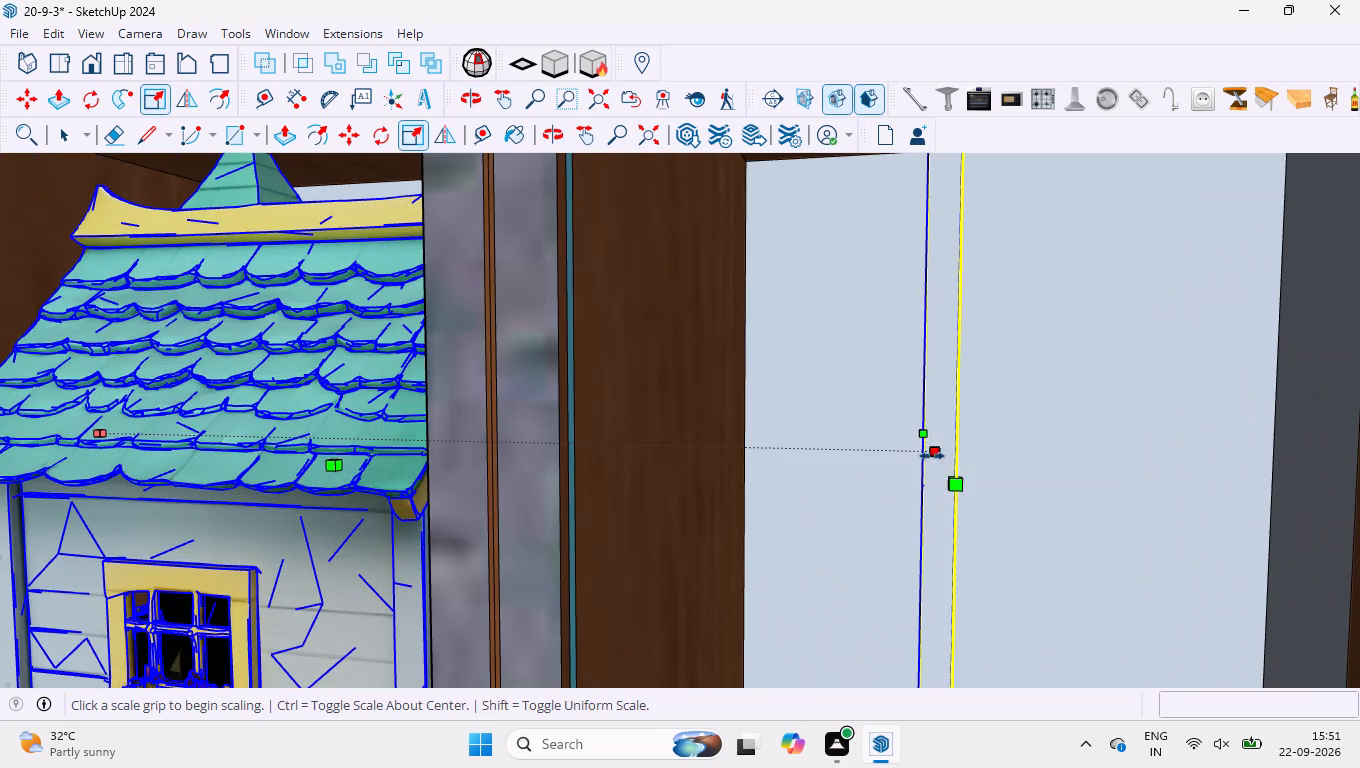
left_click(932, 456)
left_click(716, 445)
scroll(750, 473, "down", 5)
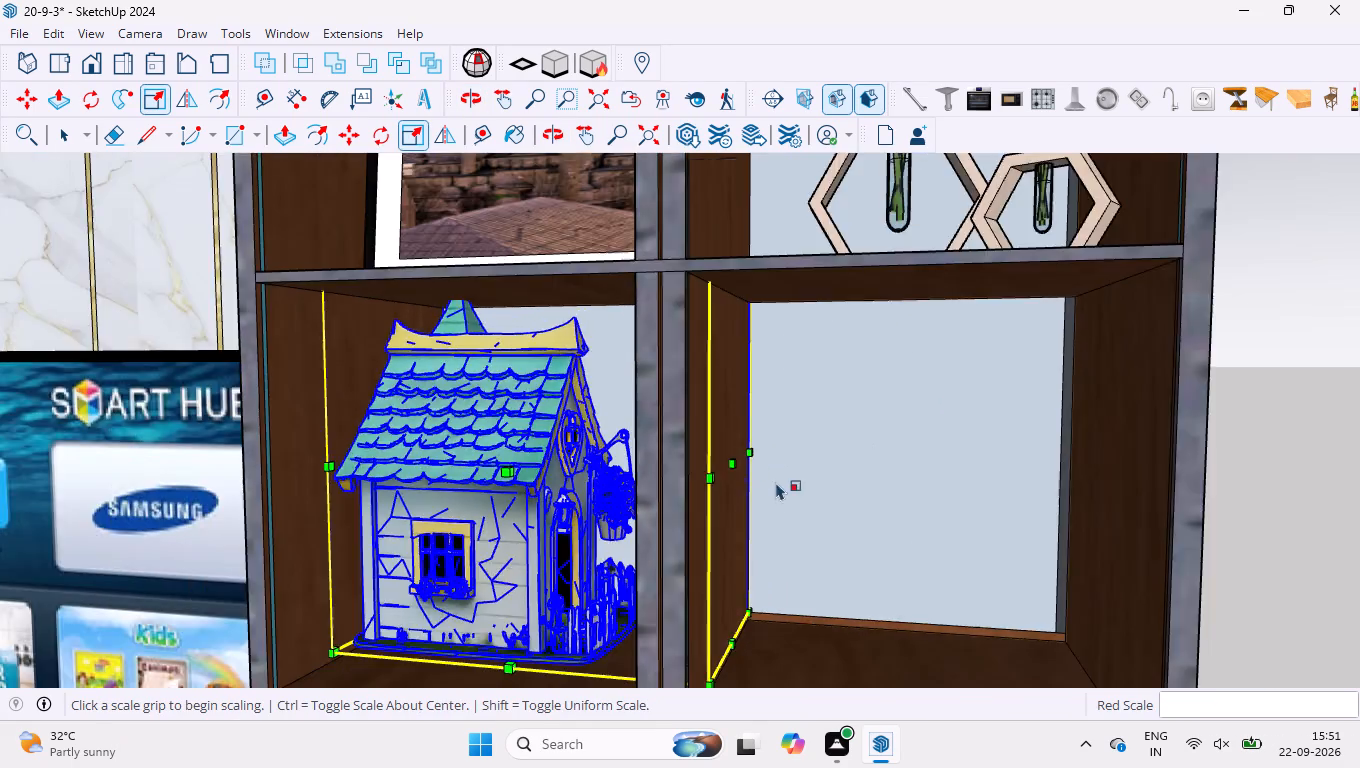
Widen the toy house along the red axis by a factor of about 1.24.
scroll(776, 482, "down", 4)
middle_click_drag(660, 469, 781, 491)
scroll(750, 494, "up", 5)
middle_click_drag(746, 479, 660, 499)
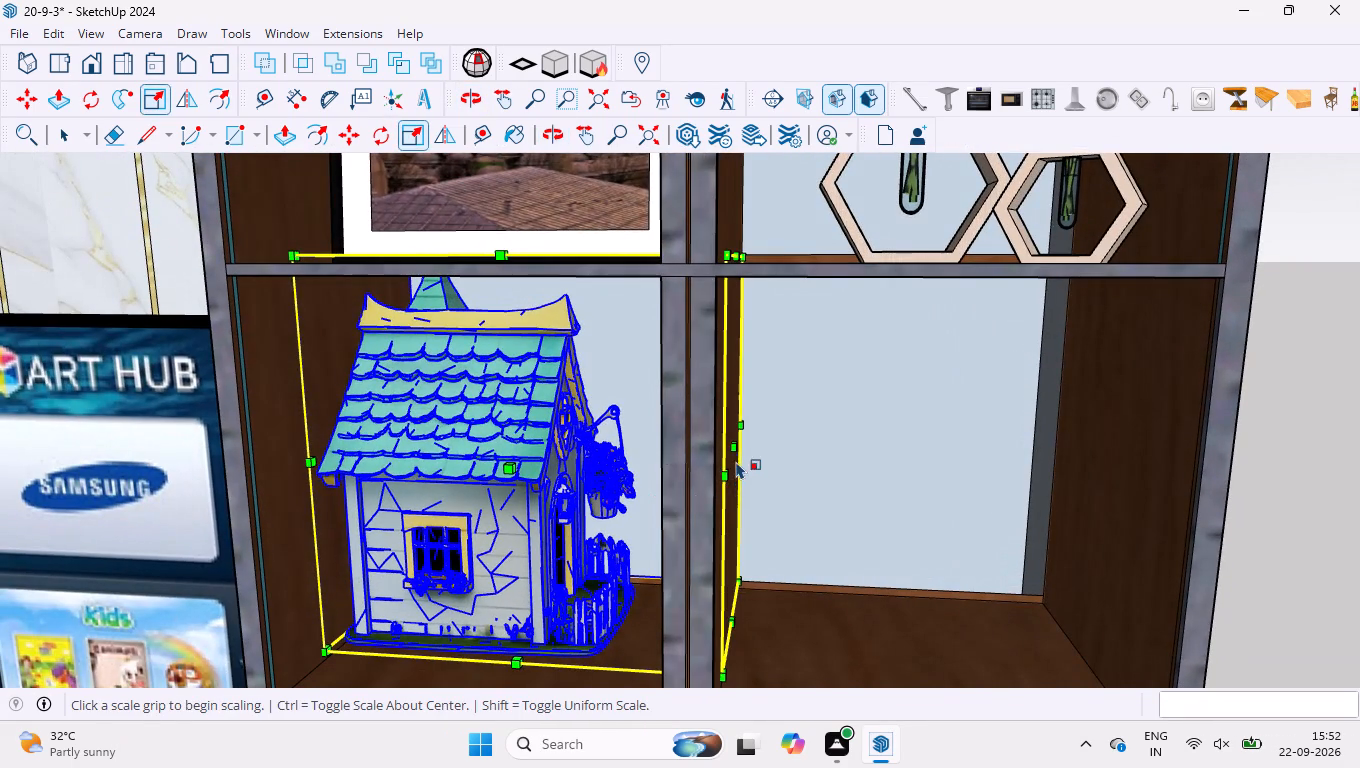
left_click(738, 448)
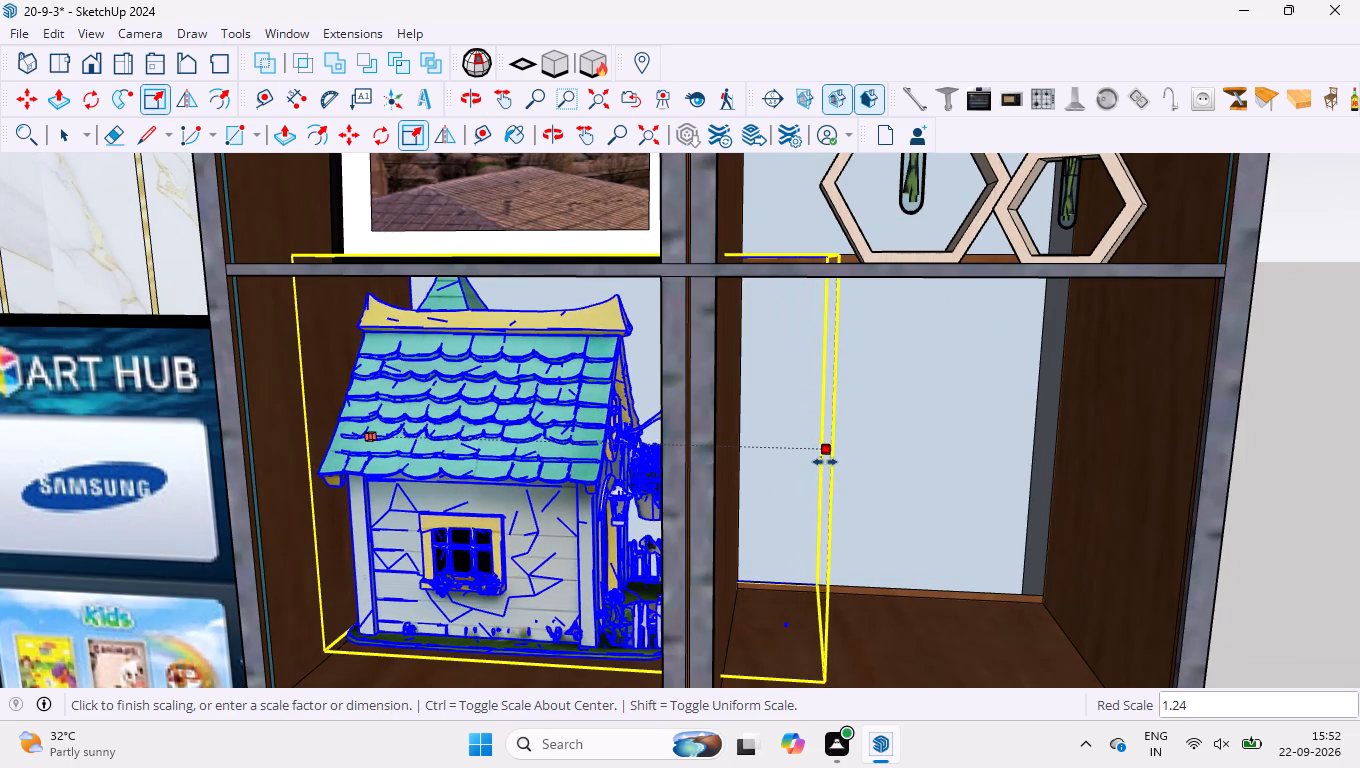
left_click(817, 461)
key("space")
left_click(1319, 577)
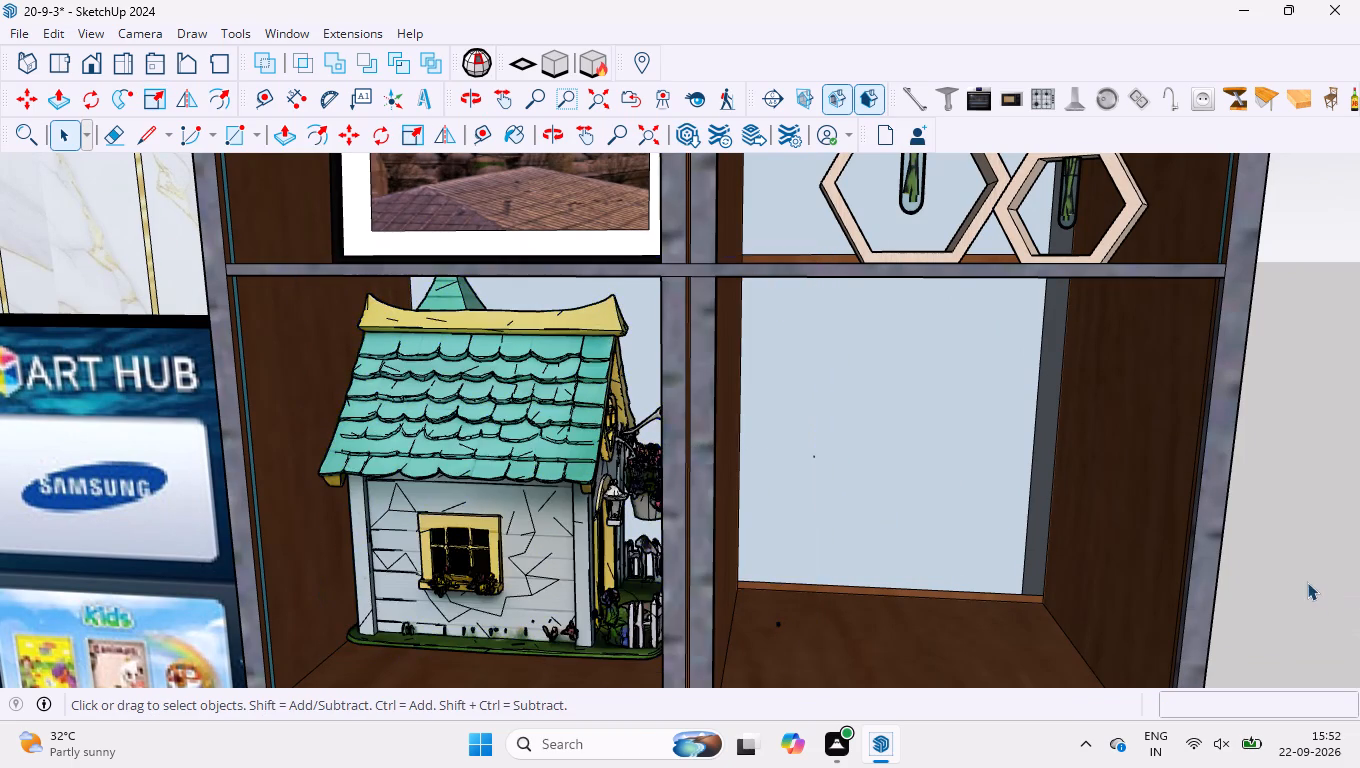
Rotate the toy house 90 degrees about the blue axis around its bounding box's bottom front-left corner.
scroll(832, 468, "down", 3)
middle_click_drag(655, 504, 684, 487)
scroll(676, 520, "up", 6)
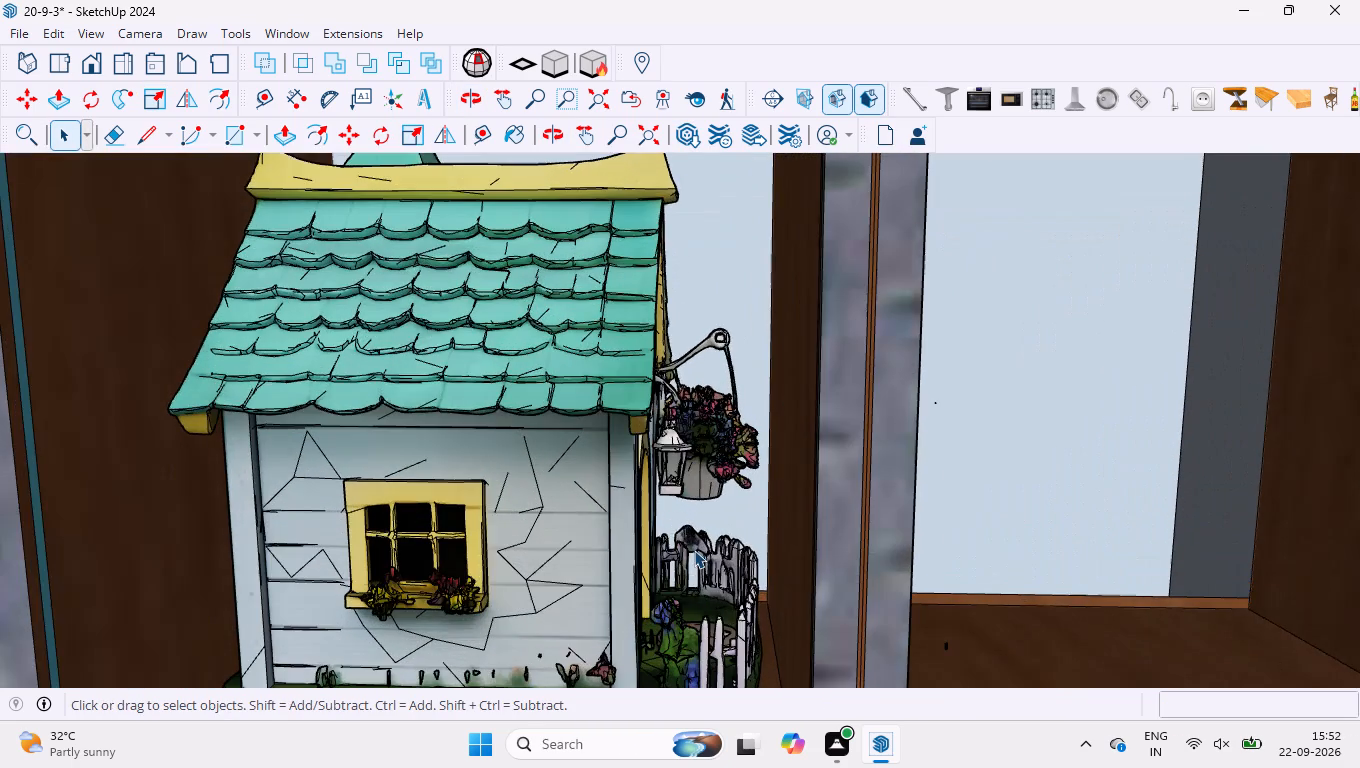
scroll(694, 550, "up", 3)
scroll(630, 400, "down", 7)
left_click(615, 389)
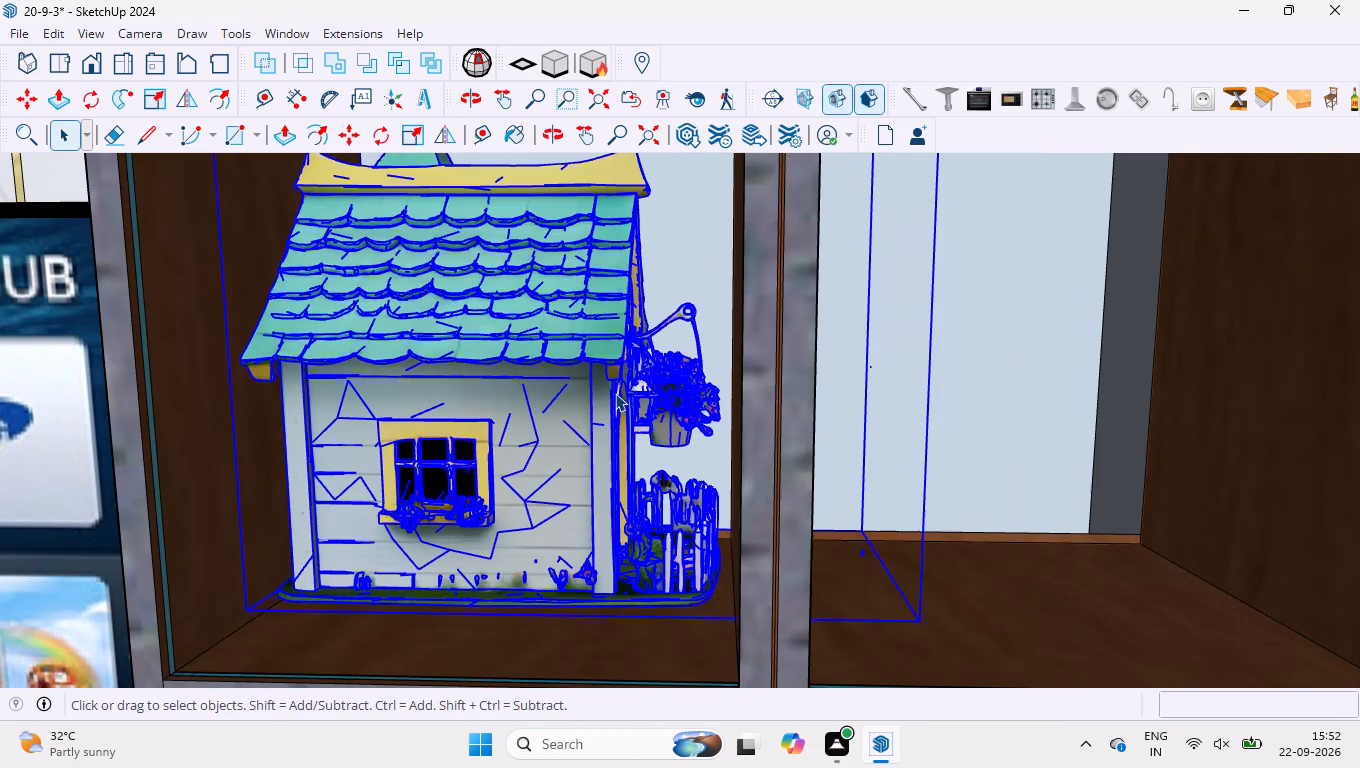
left_click(387, 136)
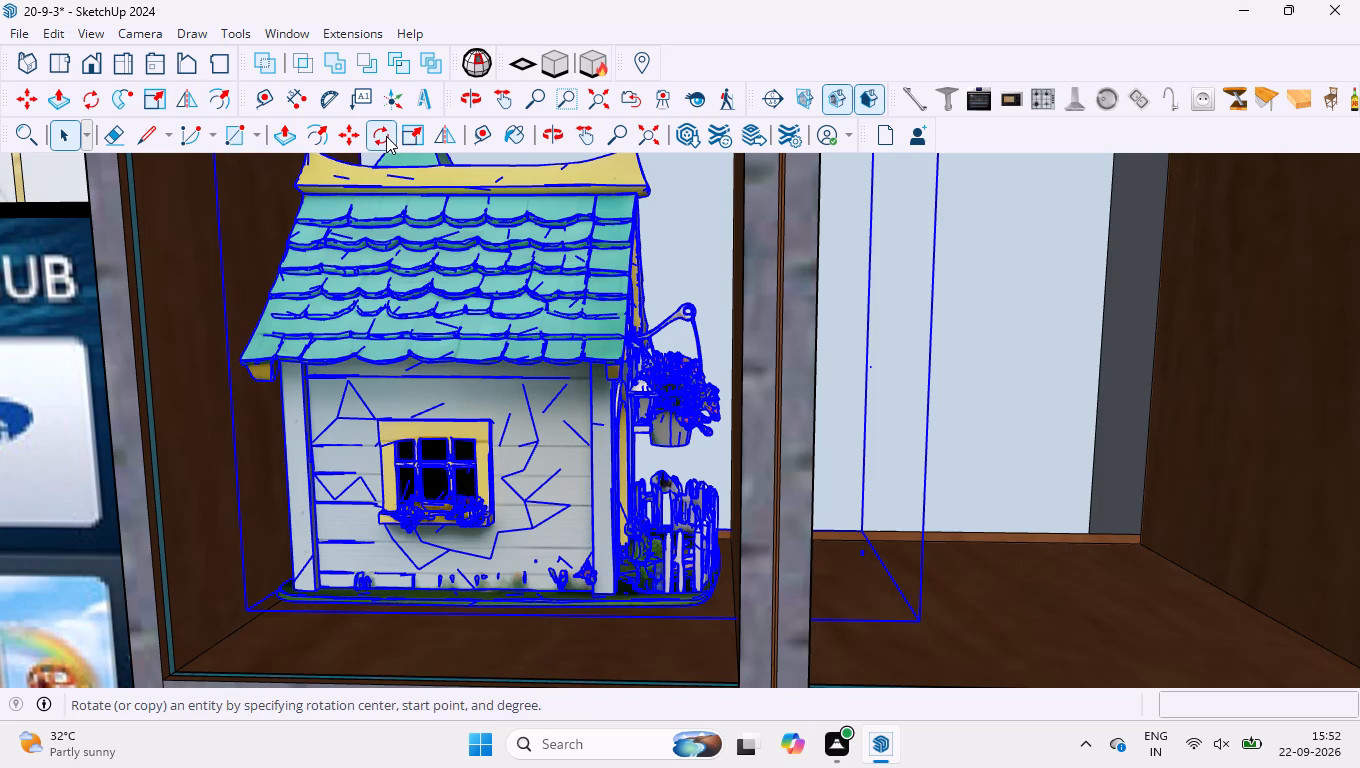
key("Up")
left_click(252, 615)
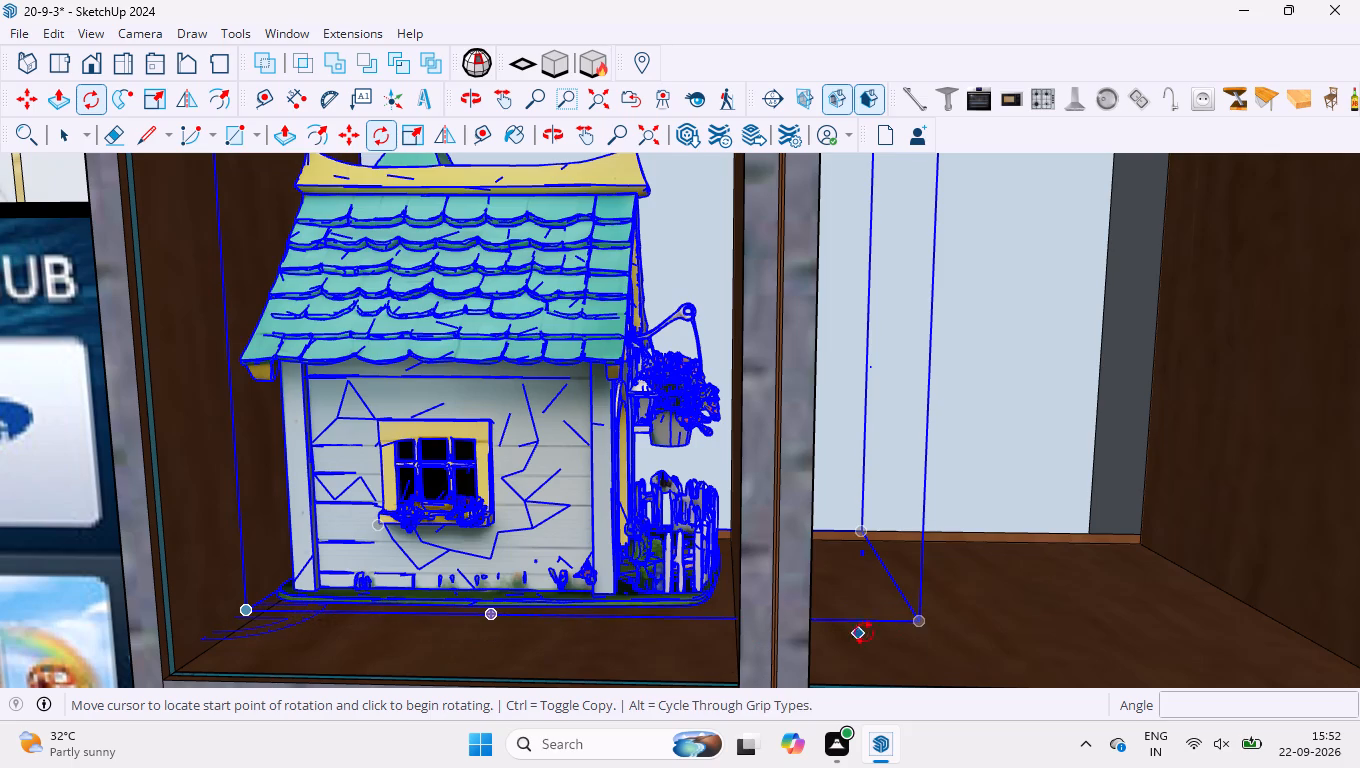
left_click(921, 622)
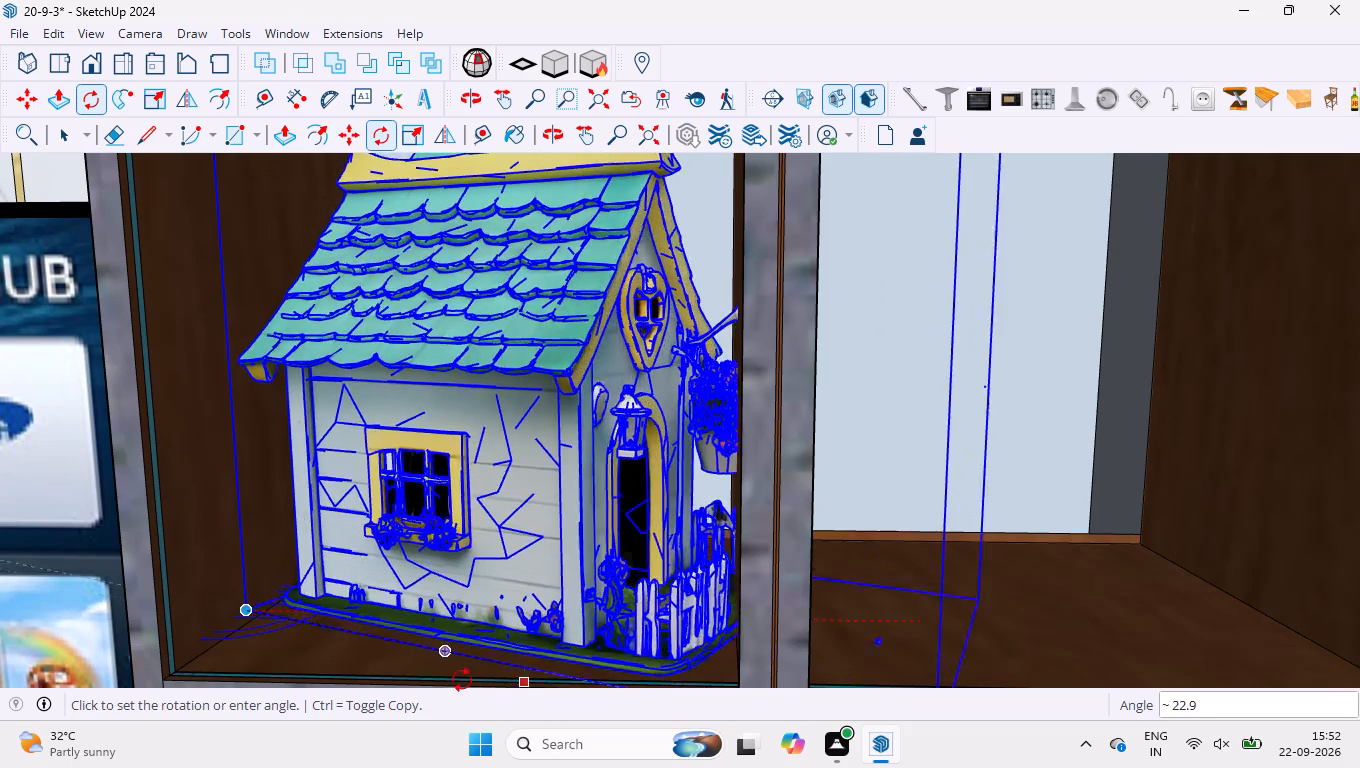
scroll(372, 550, "down", 20)
scroll(372, 550, "down", 4)
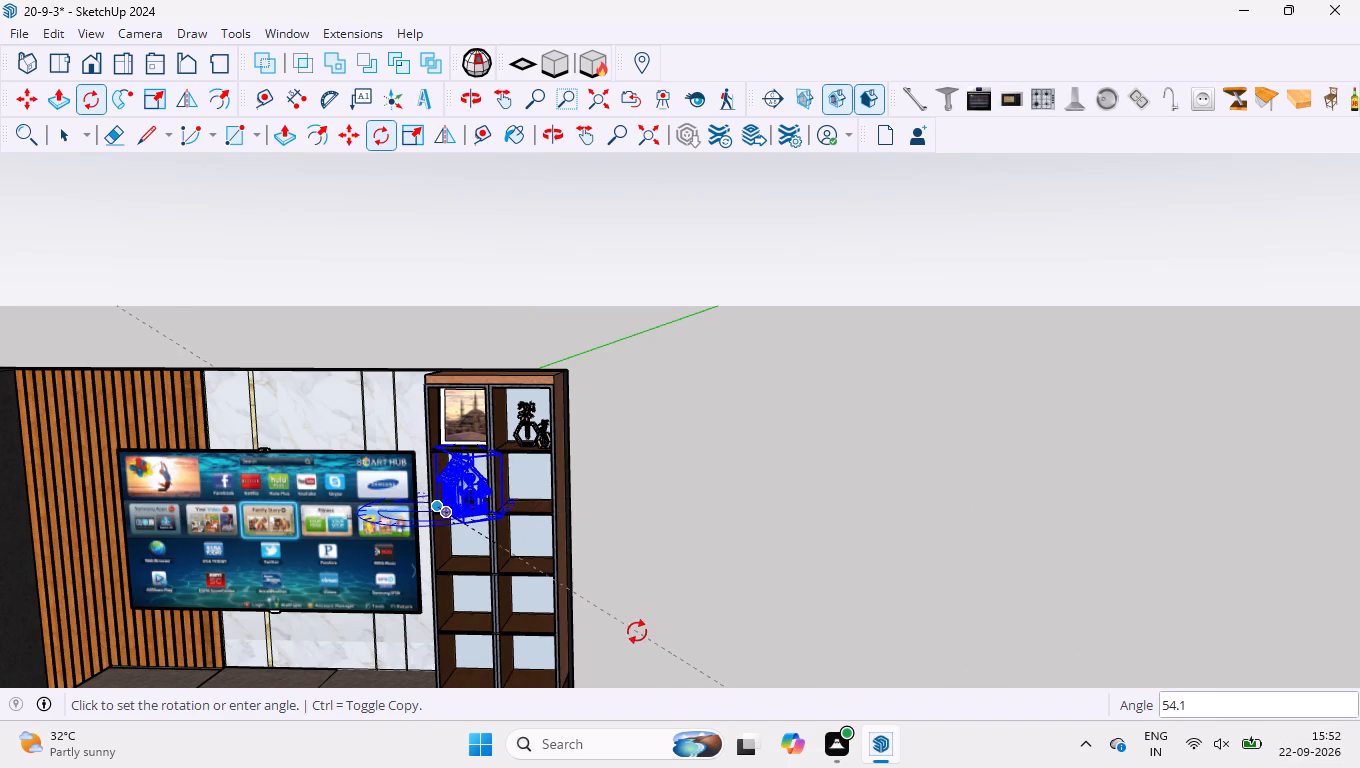
key("9")
key("0")
key("Return")
key("space")
Scale the rotated toy house along the green axis by a factor of about 1.47.
scroll(384, 537, "up", 2)
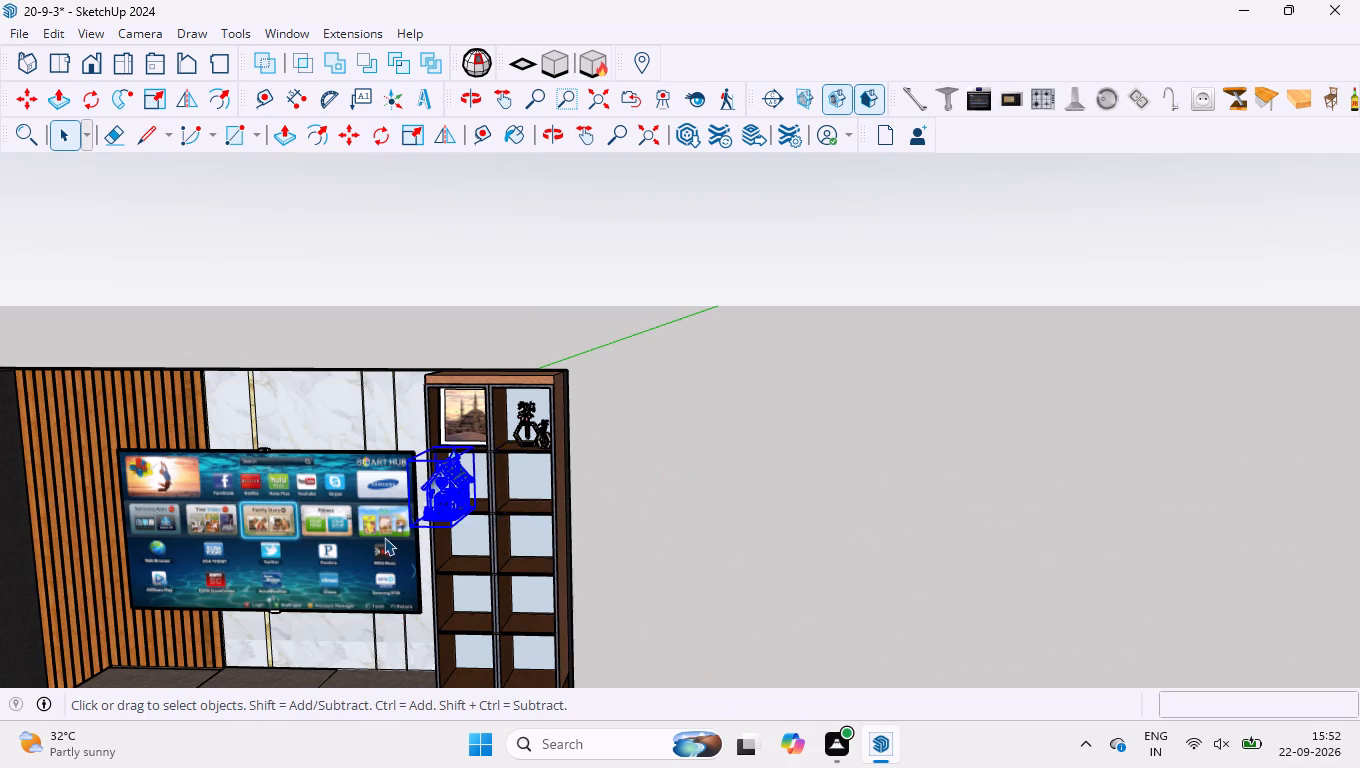
scroll(384, 537, "up", 11)
scroll(517, 464, "up", 4)
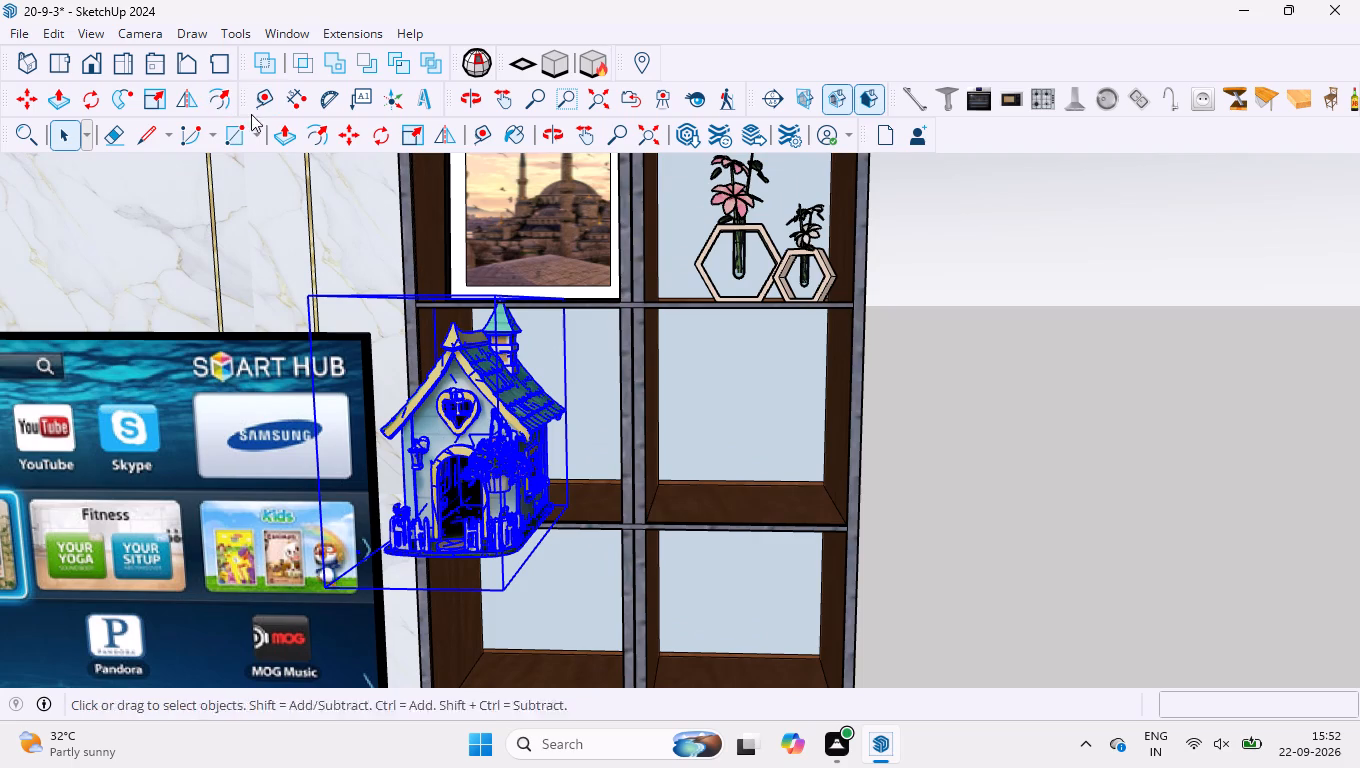
left_click(407, 139)
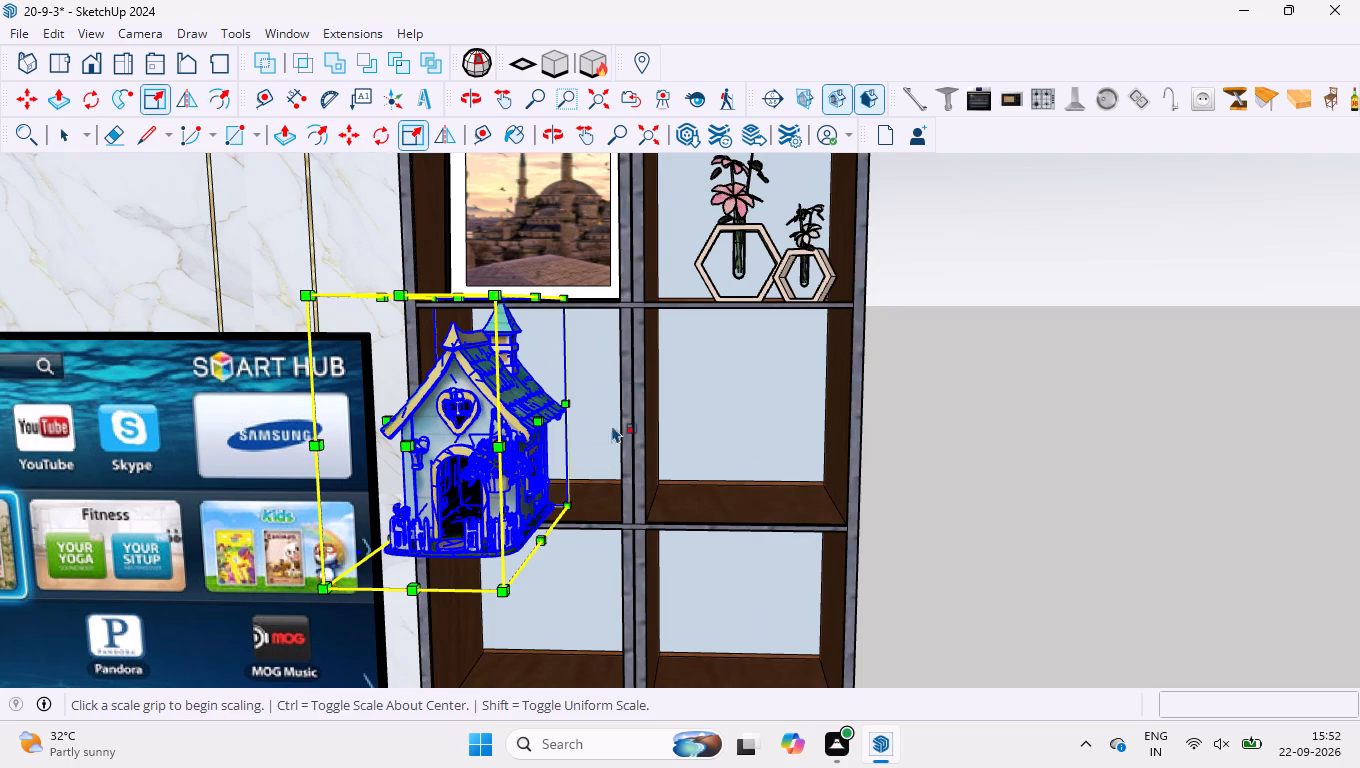
scroll(538, 472, "up", 9)
middle_click_drag(554, 439, 589, 443)
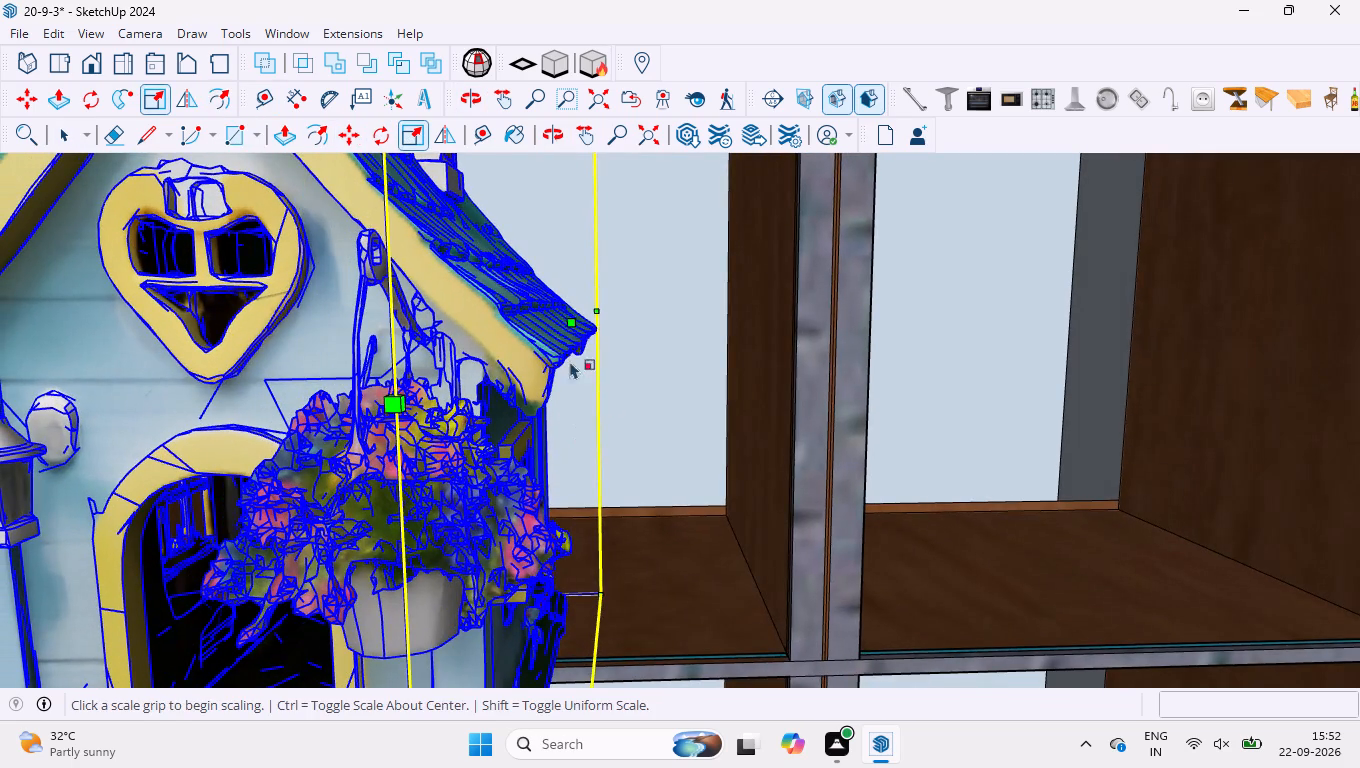
left_click(575, 324)
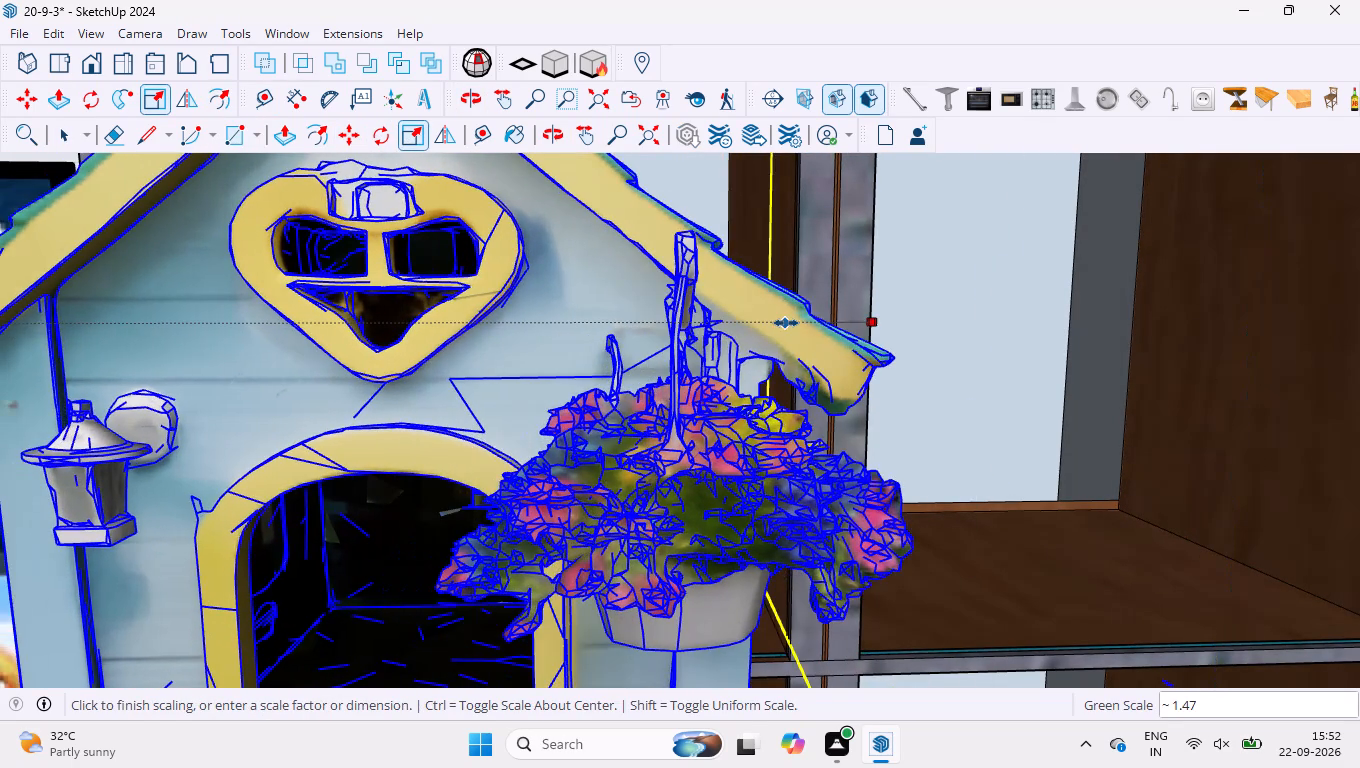
left_click(769, 327)
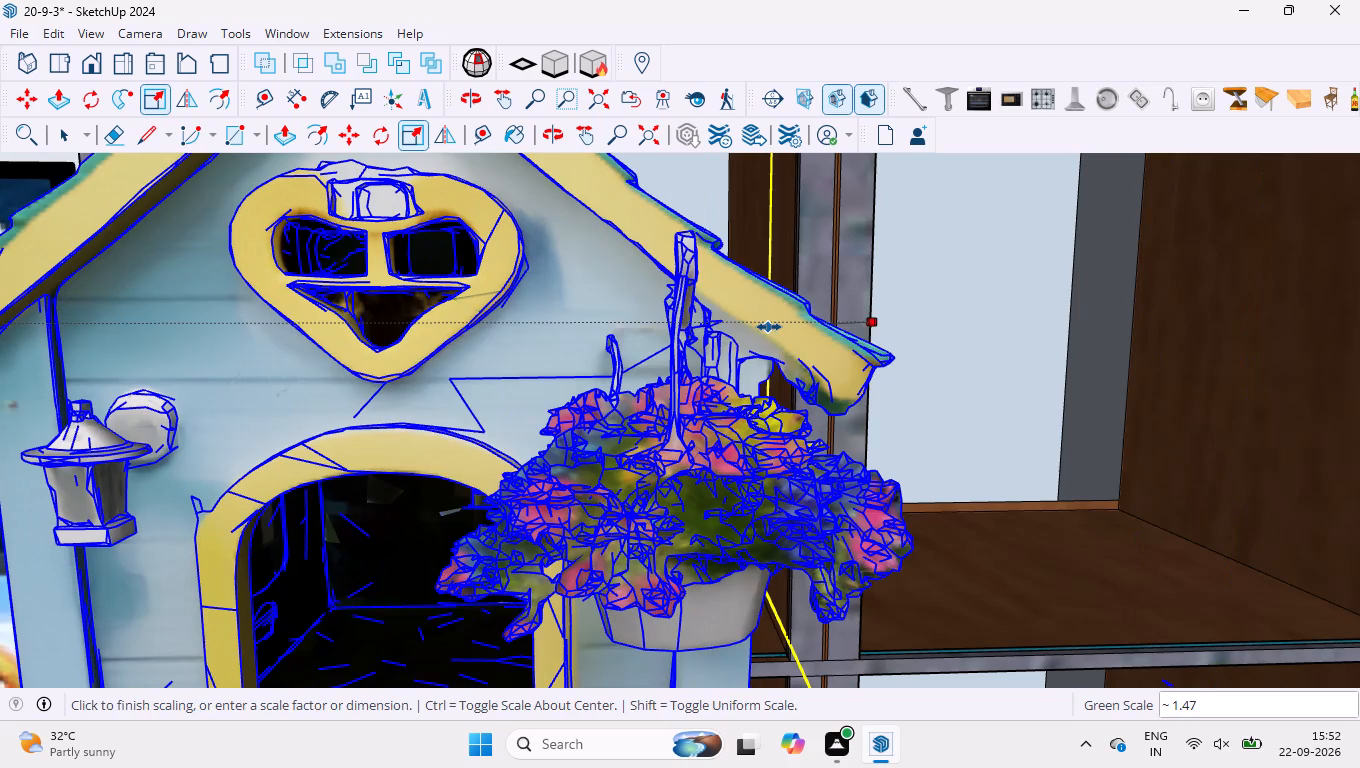
Move the toy house about 230 mm by its bottom corner to the compartment's rear corner beside the central divider.
middle_click_drag(926, 390, 790, 396)
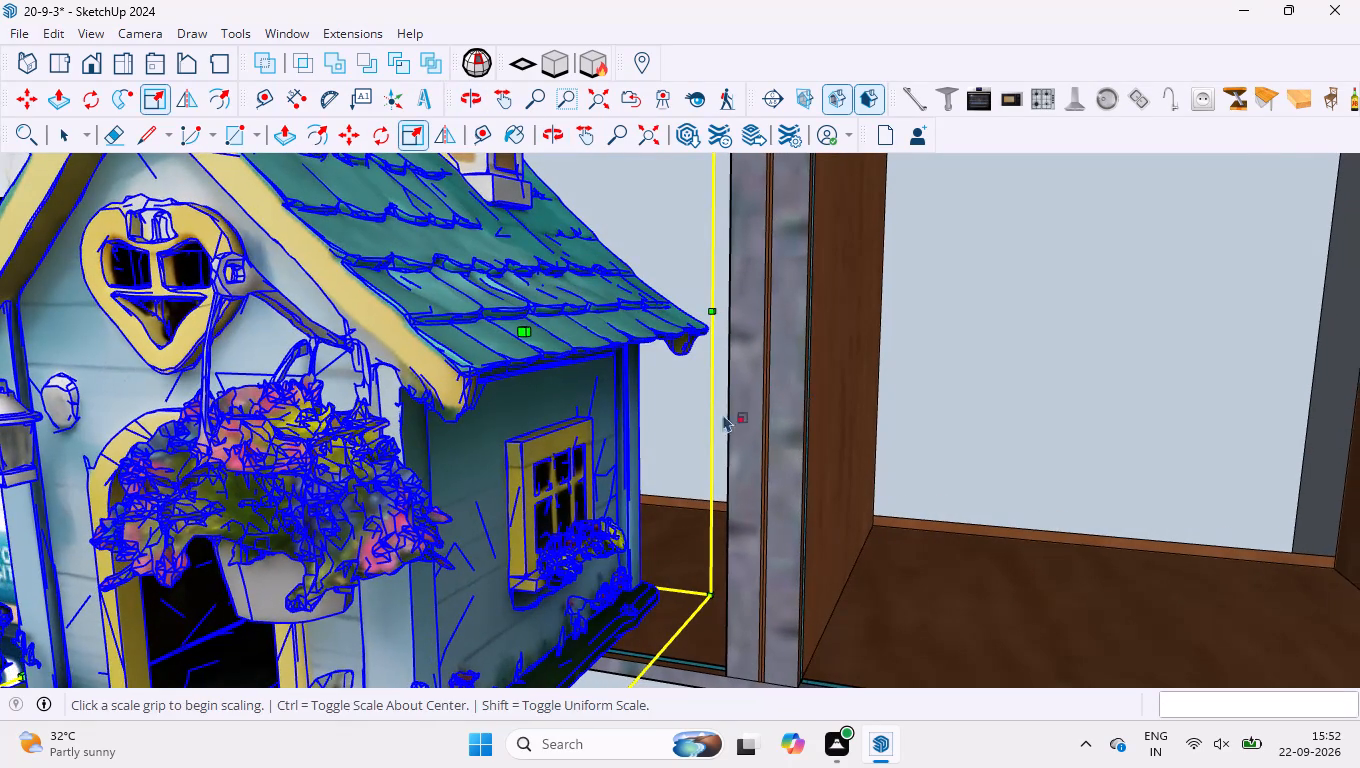
scroll(628, 422, "down", 2)
scroll(665, 595, "up", 4)
middle_click_drag(659, 573, 682, 572)
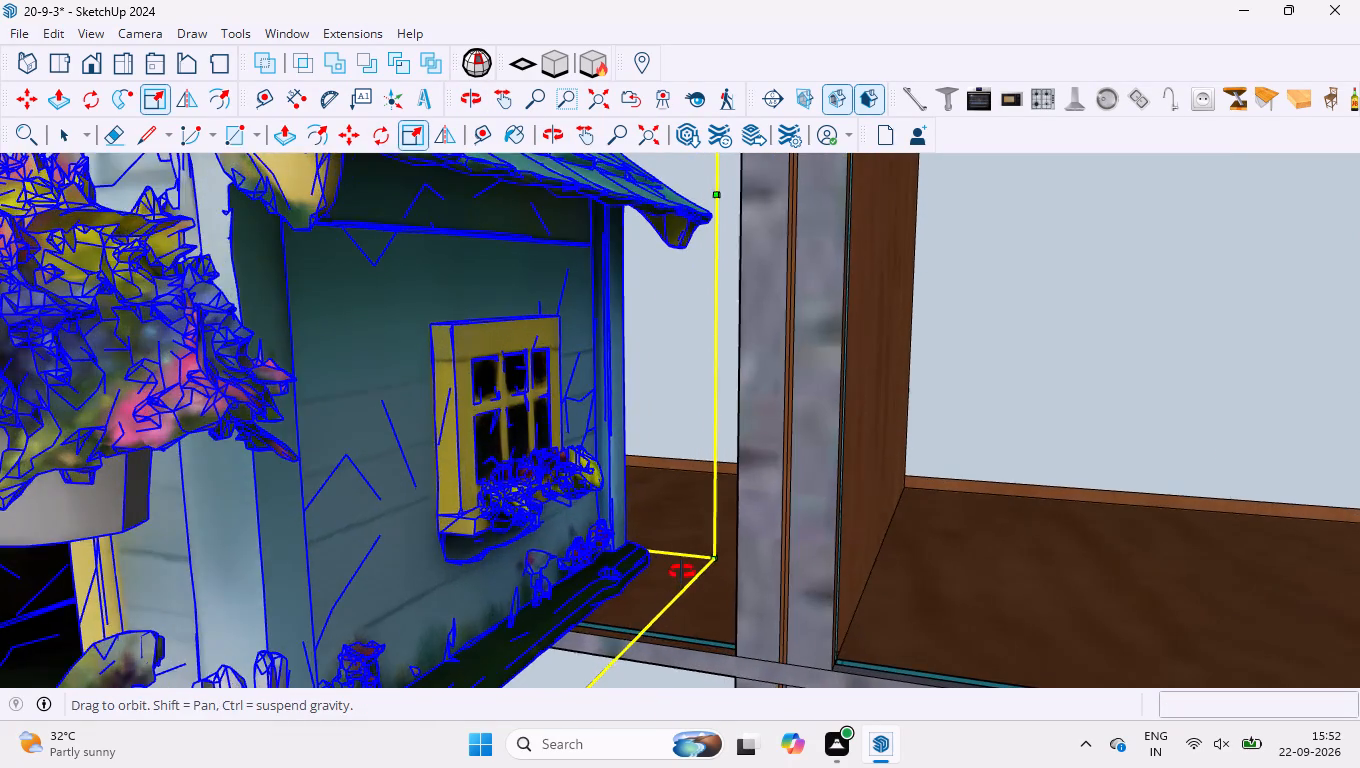
middle_click_drag(682, 572, 717, 566)
scroll(737, 550, "up", 11)
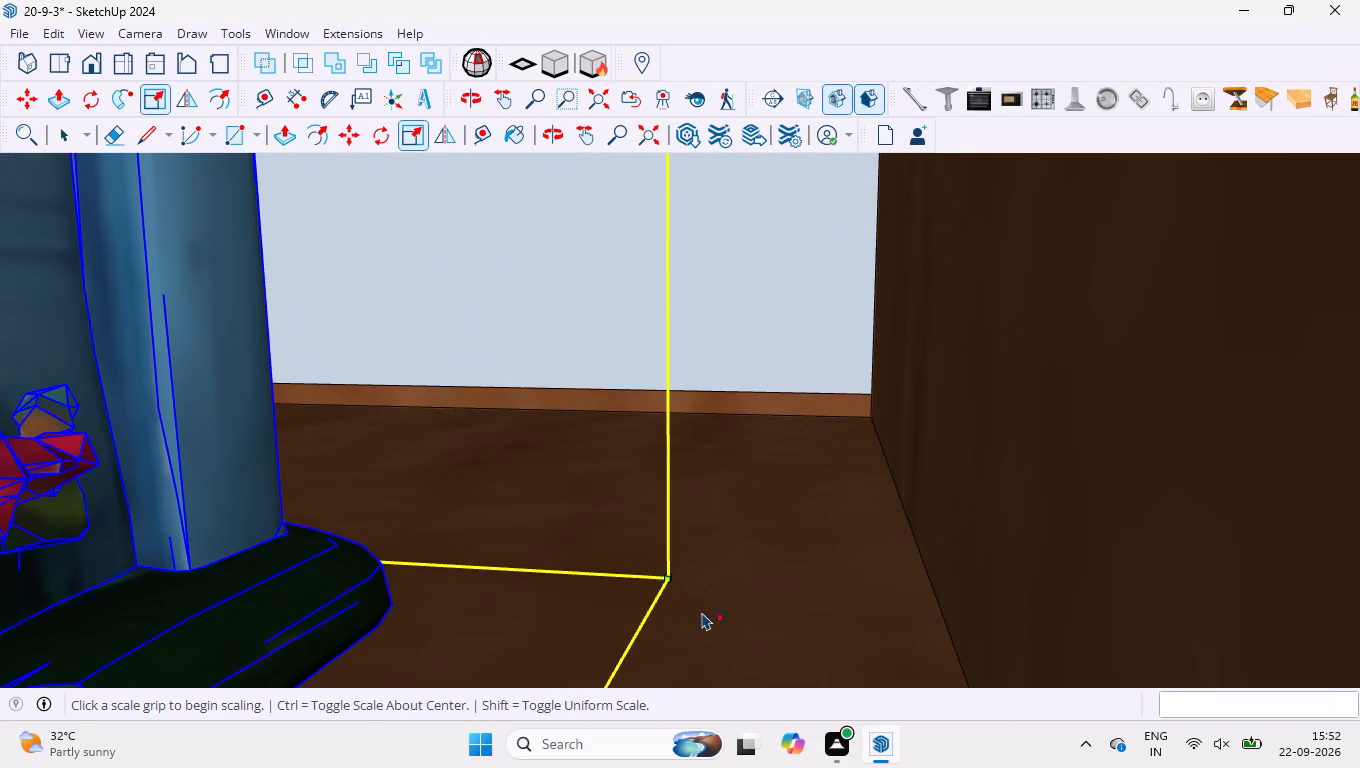
key("m")
left_click(668, 582)
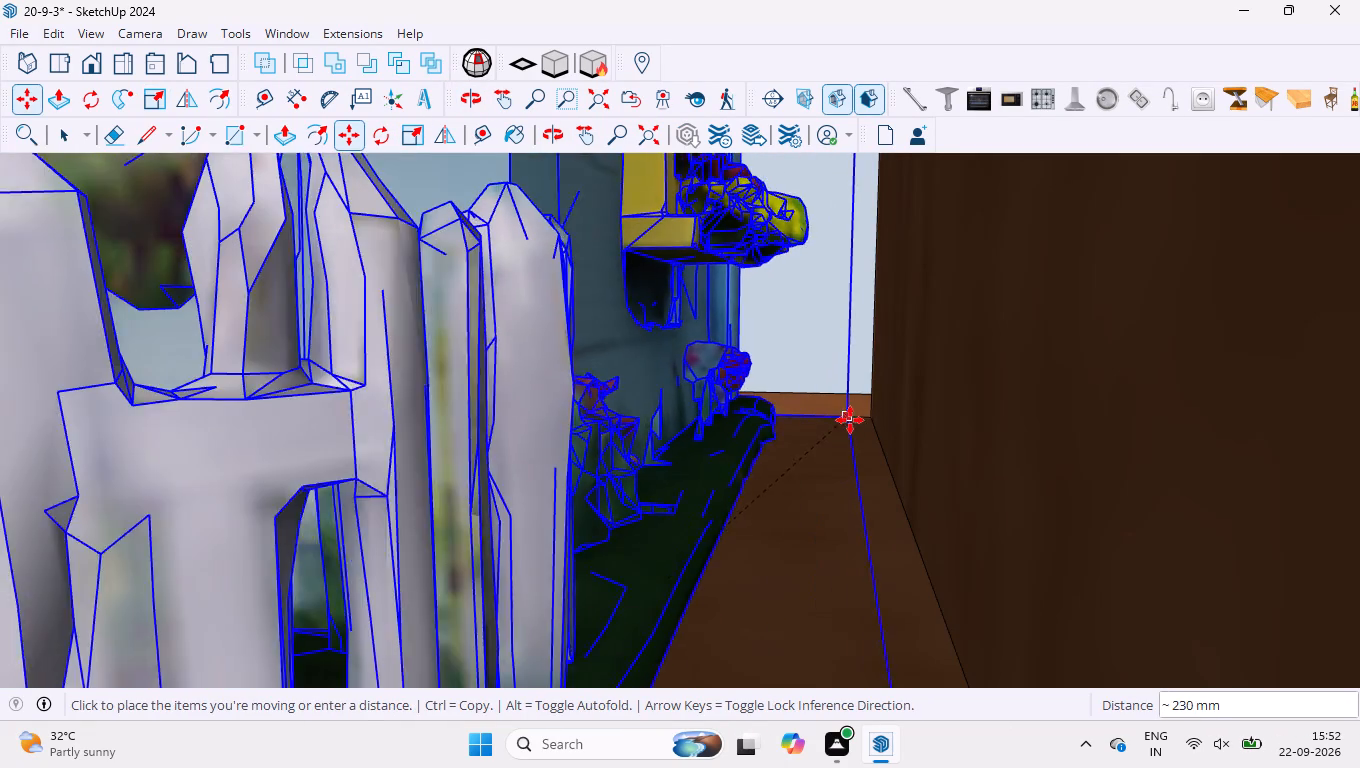
left_click(865, 418)
scroll(920, 481, "down", 16)
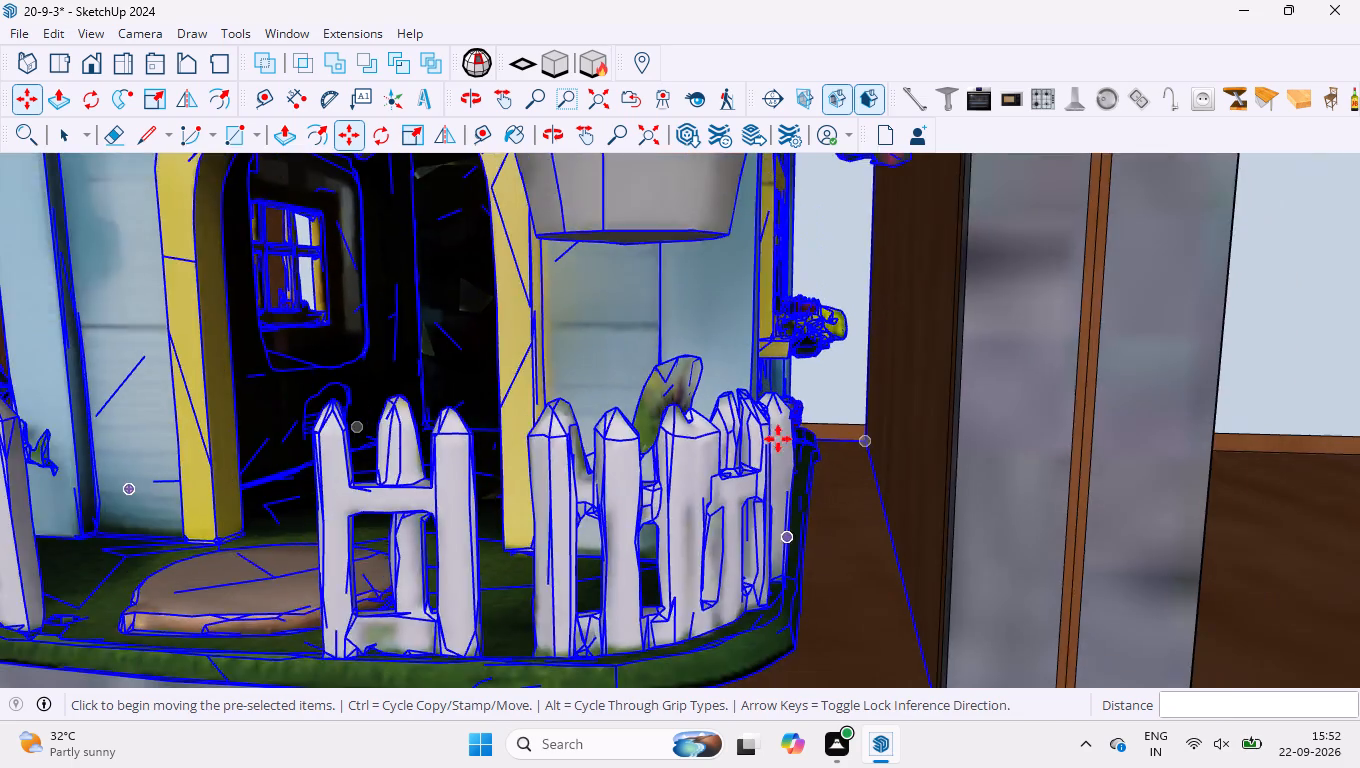
scroll(778, 439, "down", 20)
scroll(778, 439, "down", 5)
key("space")
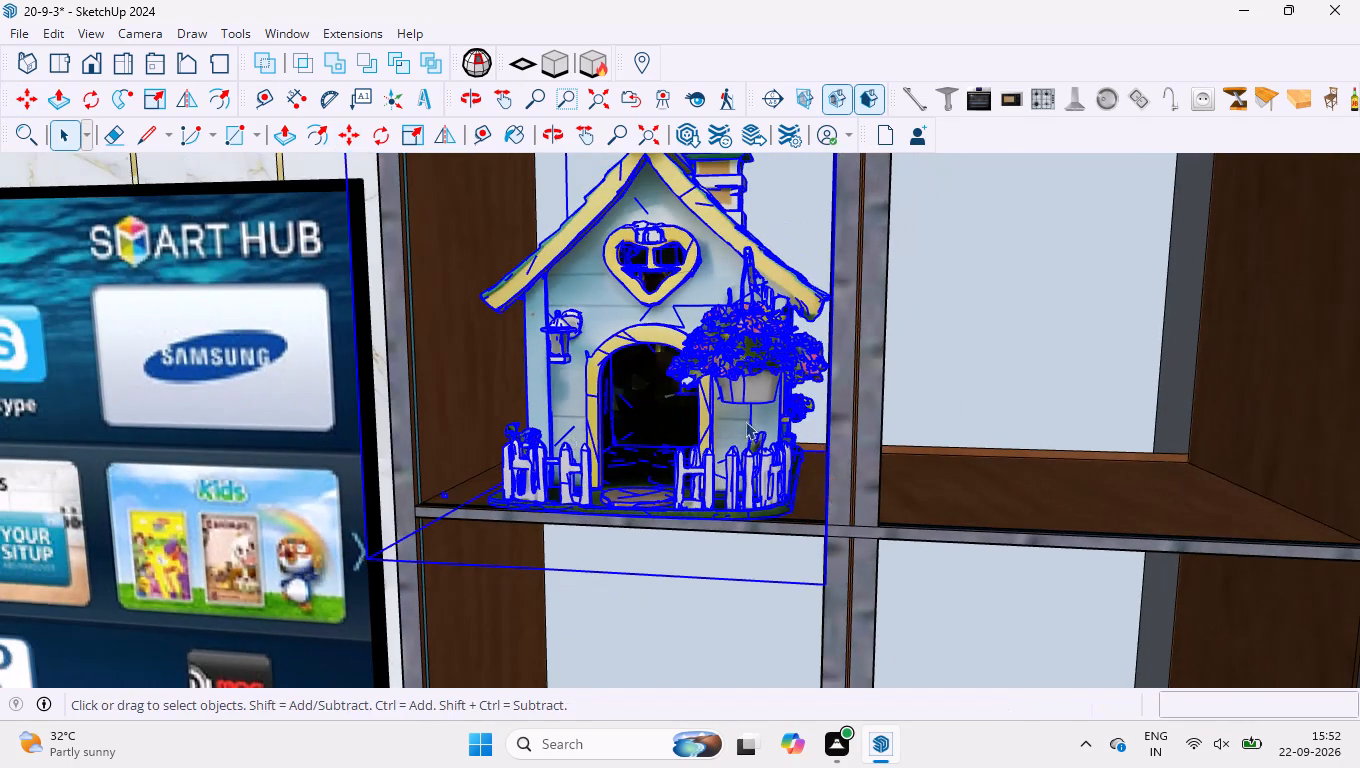
scroll(743, 421, "down", 10)
left_click(1272, 512)
Check how the toy house sits in its compartment and within the whole wall unit.
scroll(764, 377, "up", 9)
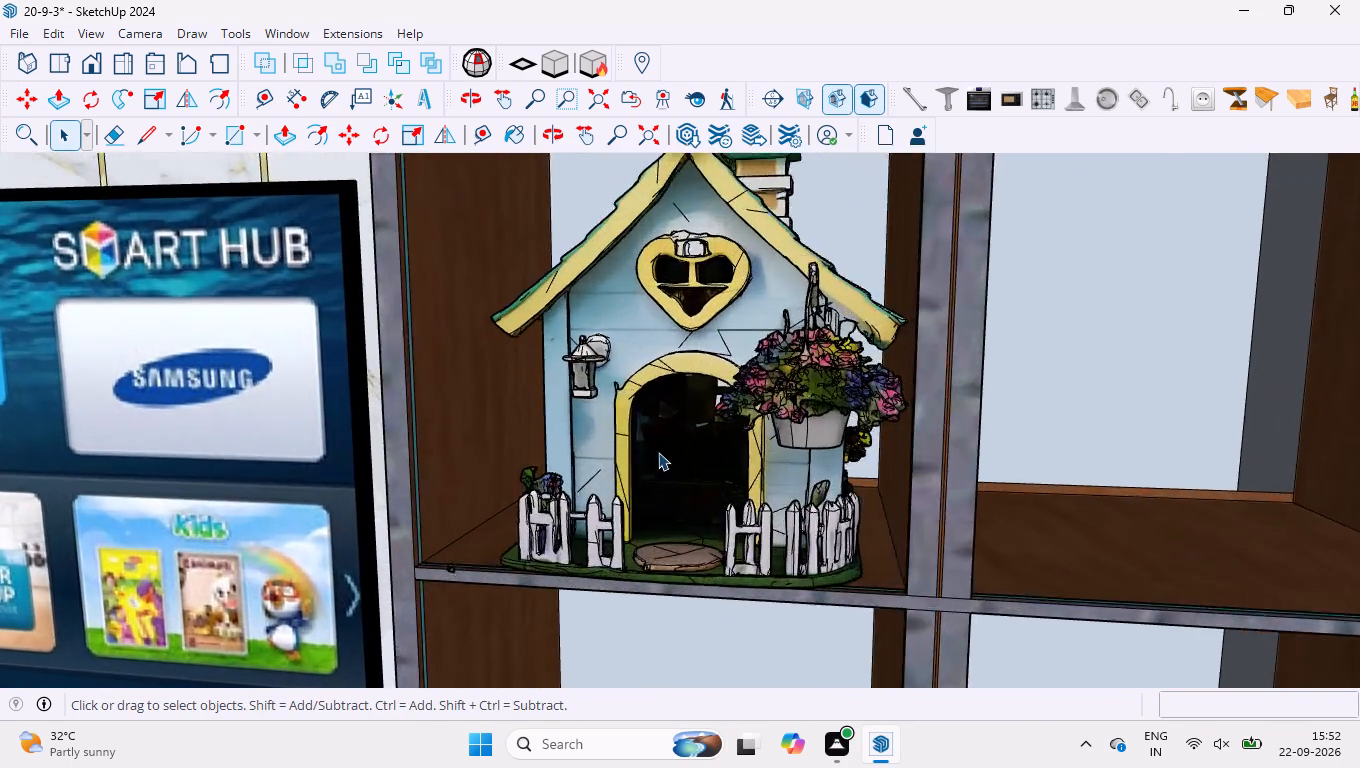
scroll(658, 452, "up", 11)
scroll(701, 473, "down", 11)
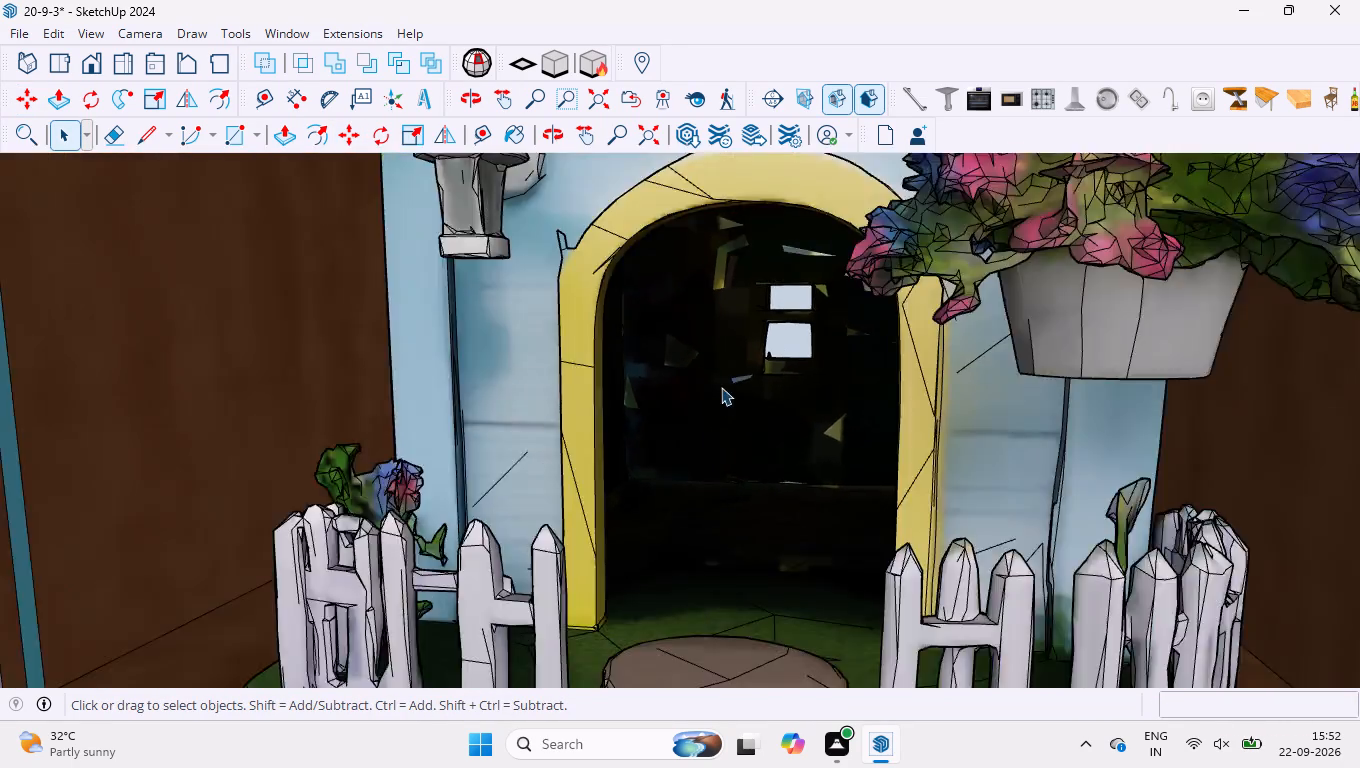
scroll(721, 387, "down", 16)
scroll(761, 376, "up", 4)
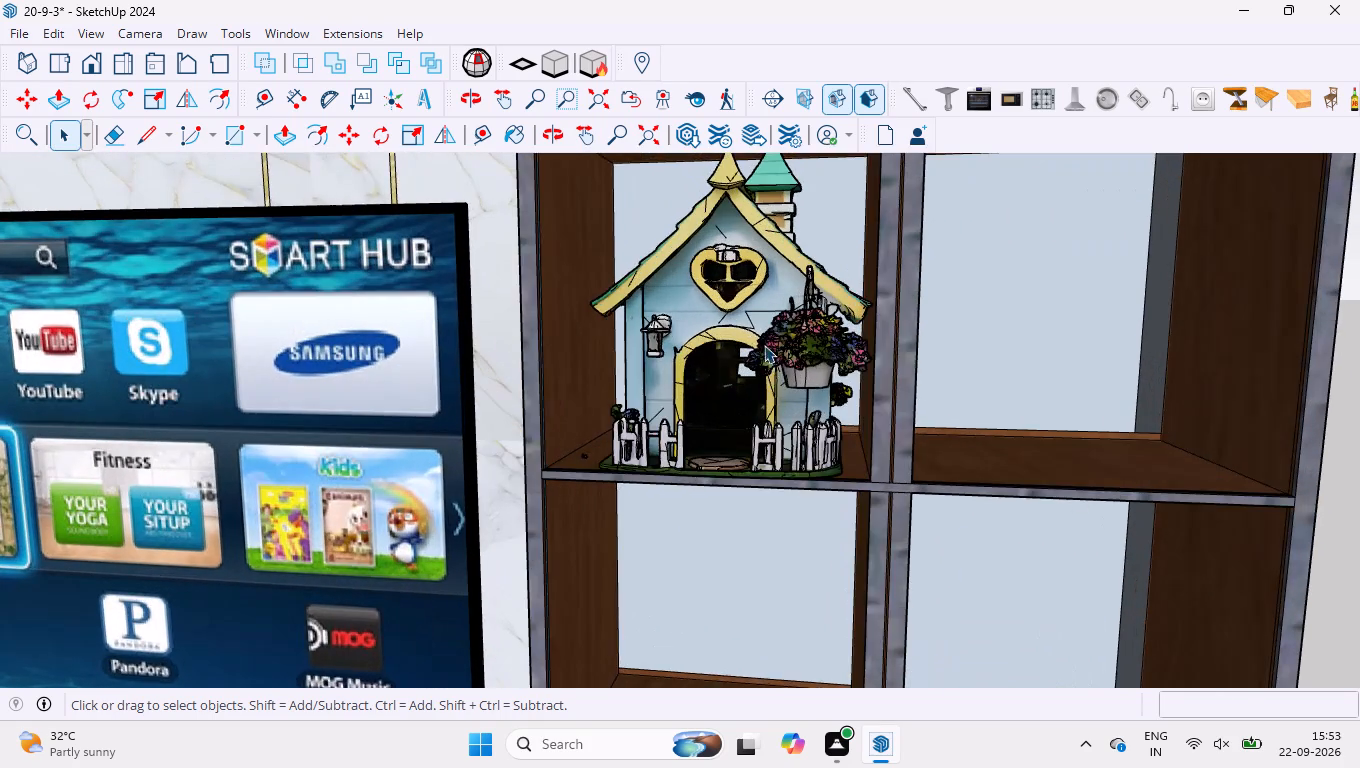
scroll(764, 371, "down", 20)
scroll(764, 371, "down", 1)
scroll(826, 392, "up", 4)
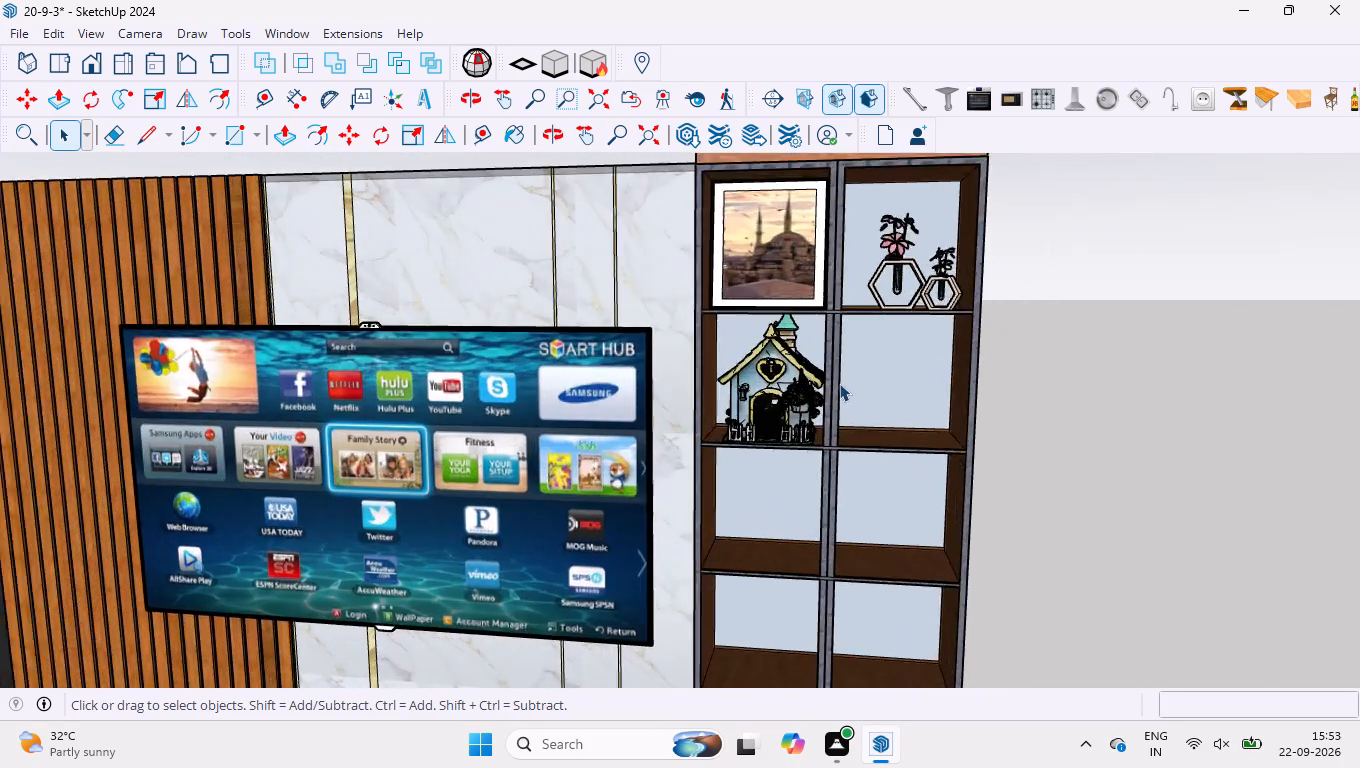
scroll(838, 382, "down", 9)
middle_click_drag(744, 522, 792, 513)
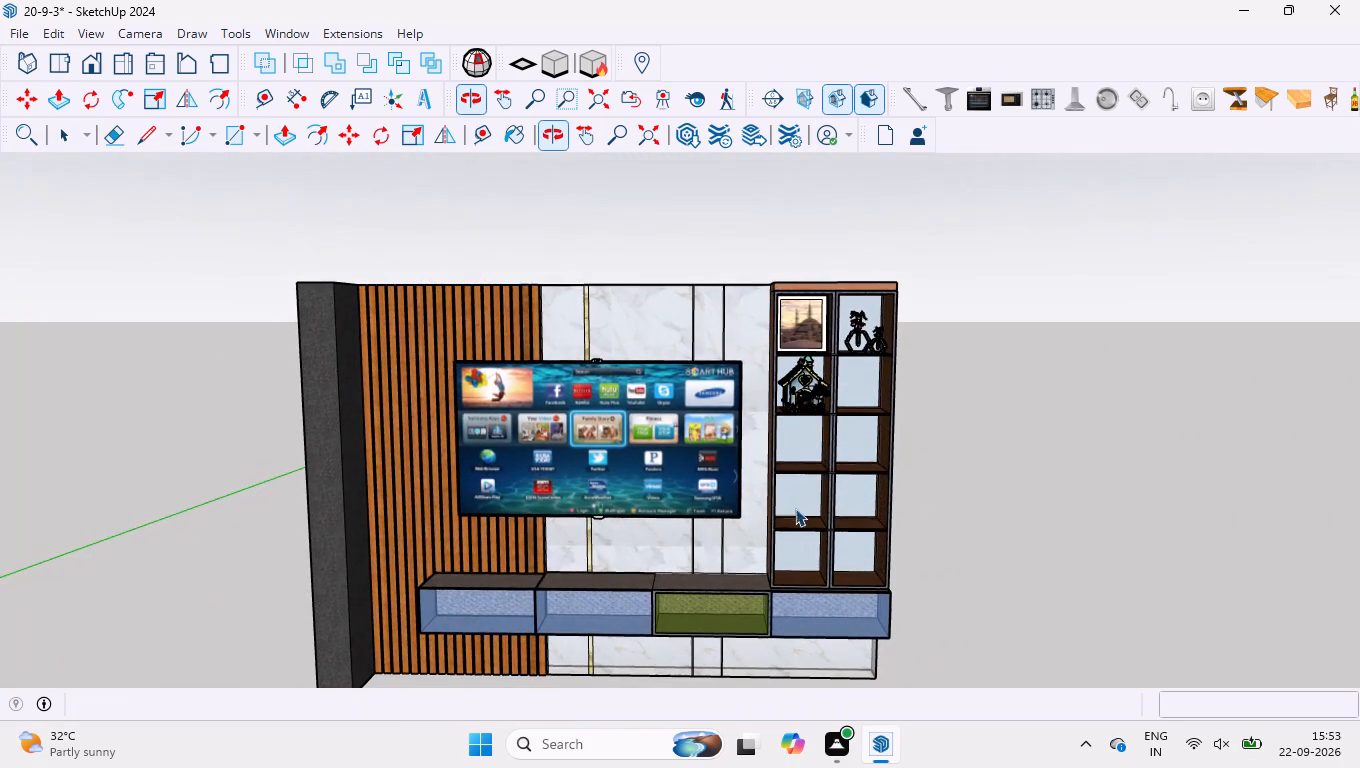
Browse the 3D Warehouse results for "aesthetic objects" for another decoration suited to the cabinet.
left_click(690, 128)
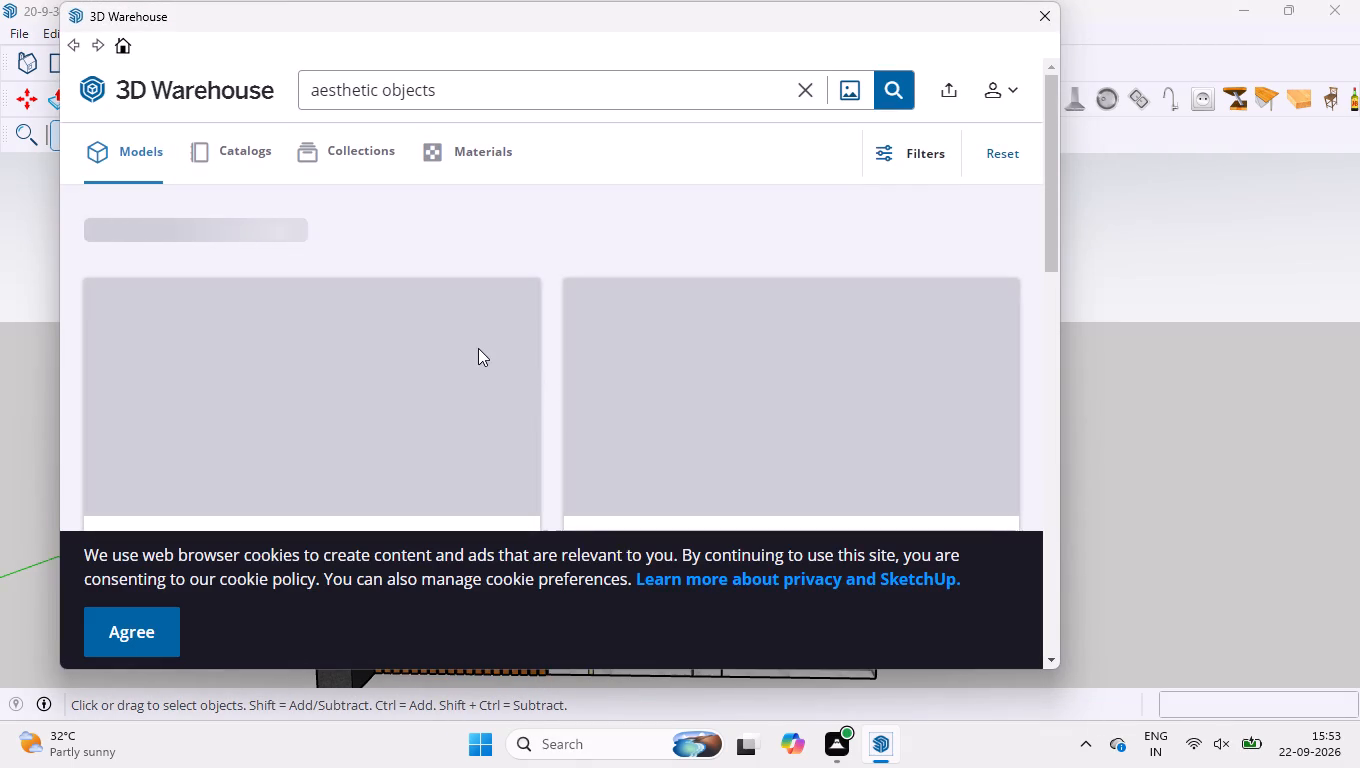
scroll(501, 318, "down", 18)
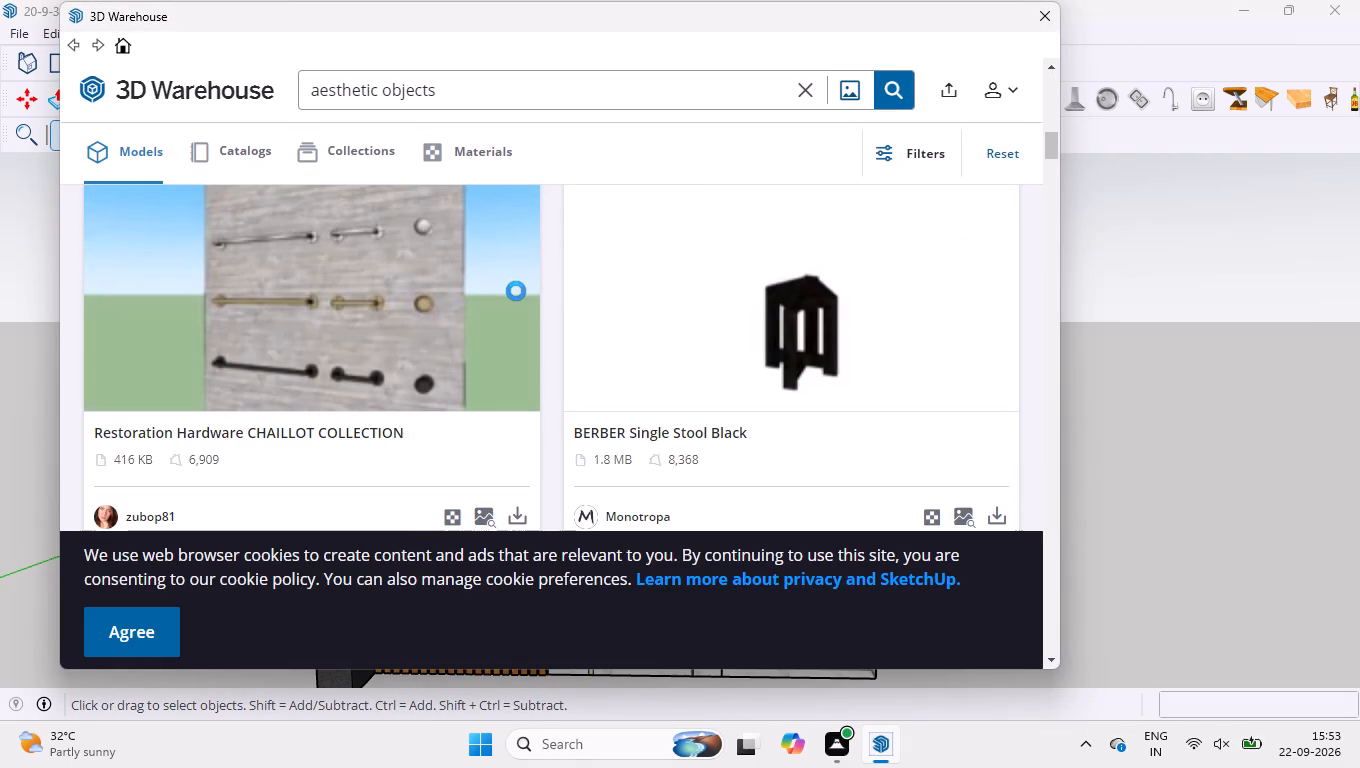
scroll(517, 302, "down", 6)
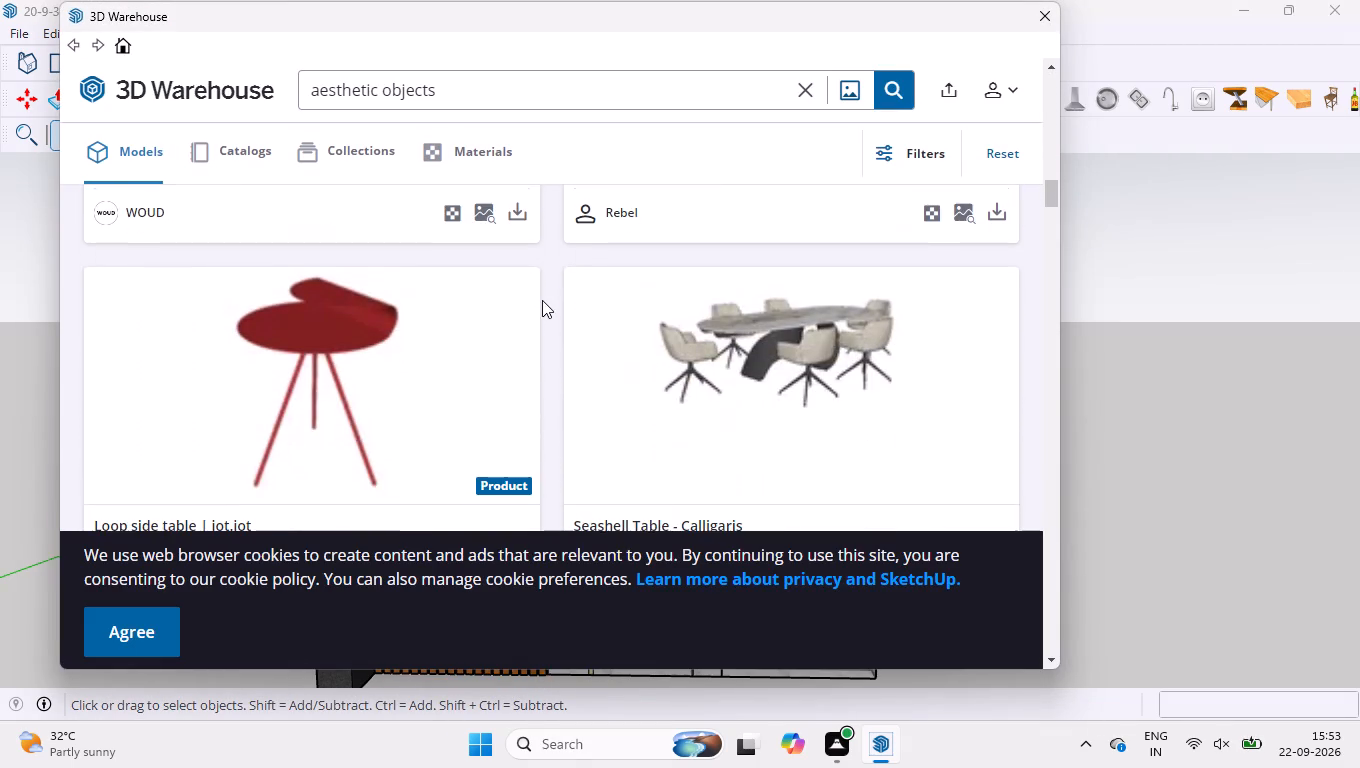
scroll(545, 303, "down", 18)
scroll(548, 314, "down", 7)
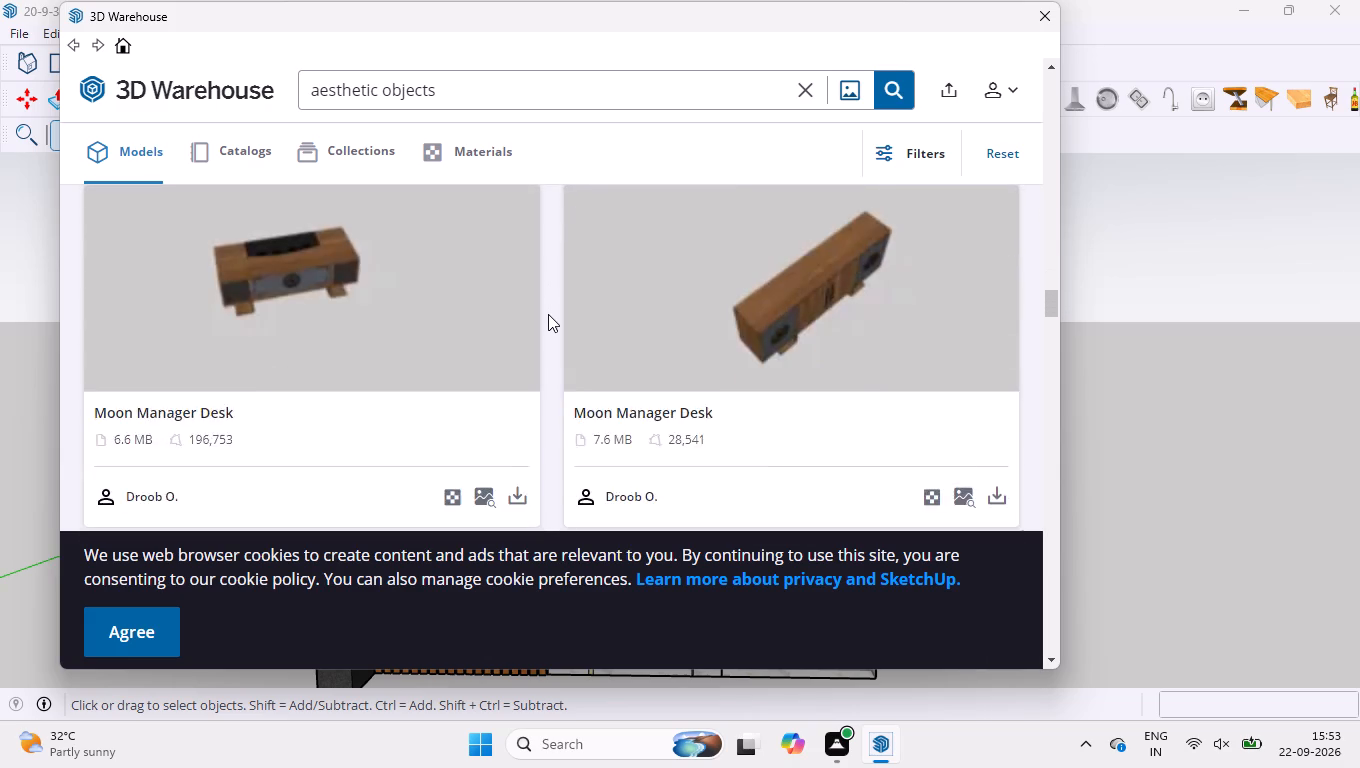
scroll(548, 314, "down", 11)
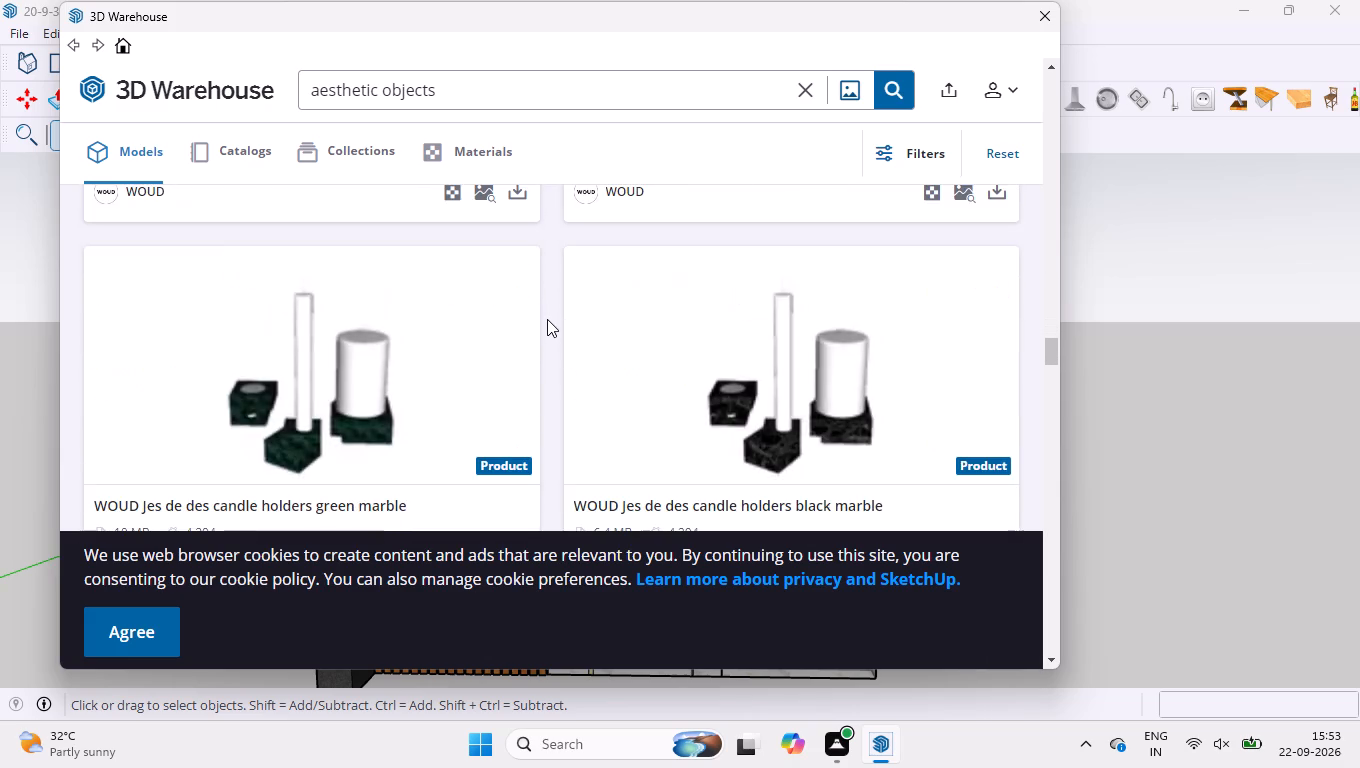
scroll(547, 319, "down", 14)
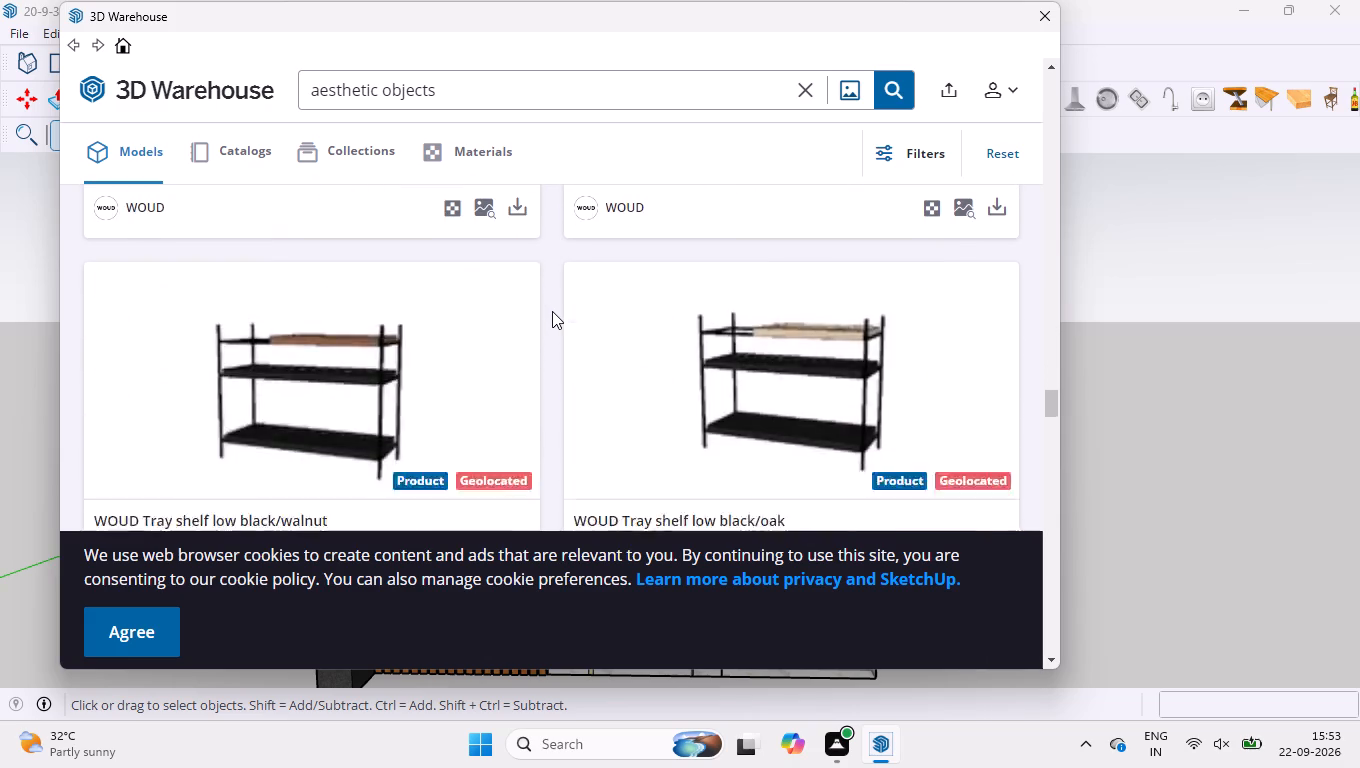
scroll(553, 319, "down", 8)
scroll(554, 340, "up", 7)
scroll(555, 333, "down", 3)
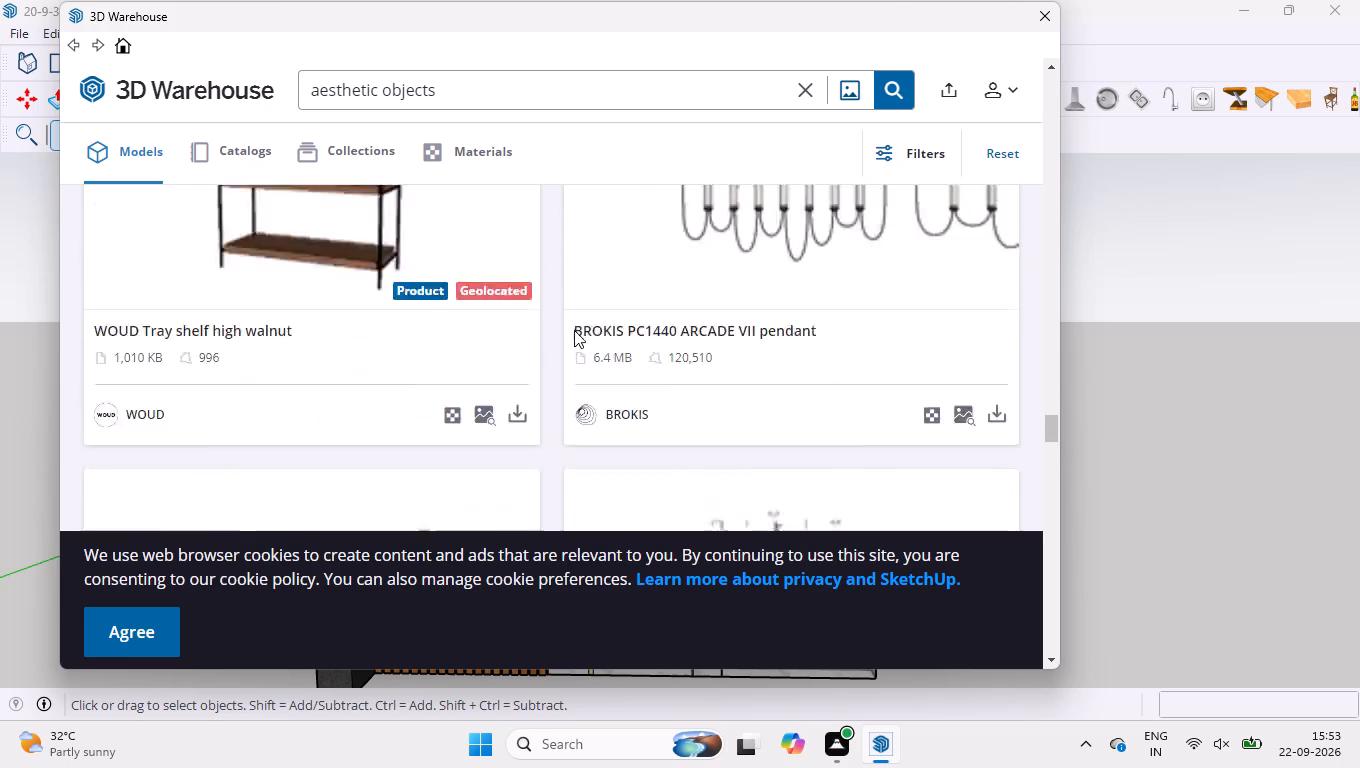
scroll(574, 330, "down", 18)
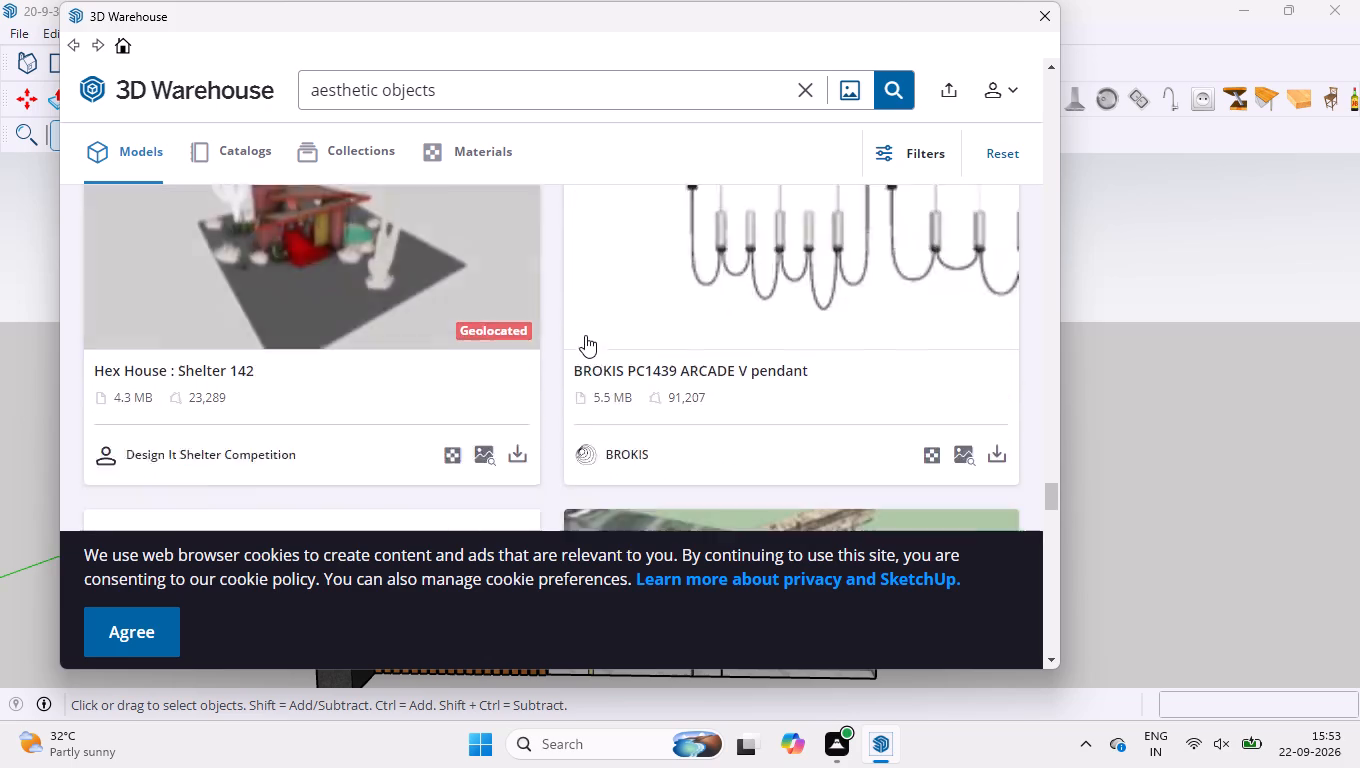
scroll(588, 335, "up", 4)
Search 3D Warehouse for "copper vase with flowers" and open the Copper Vase with Flowers model page.
left_click_drag(469, 95, 441, 89)
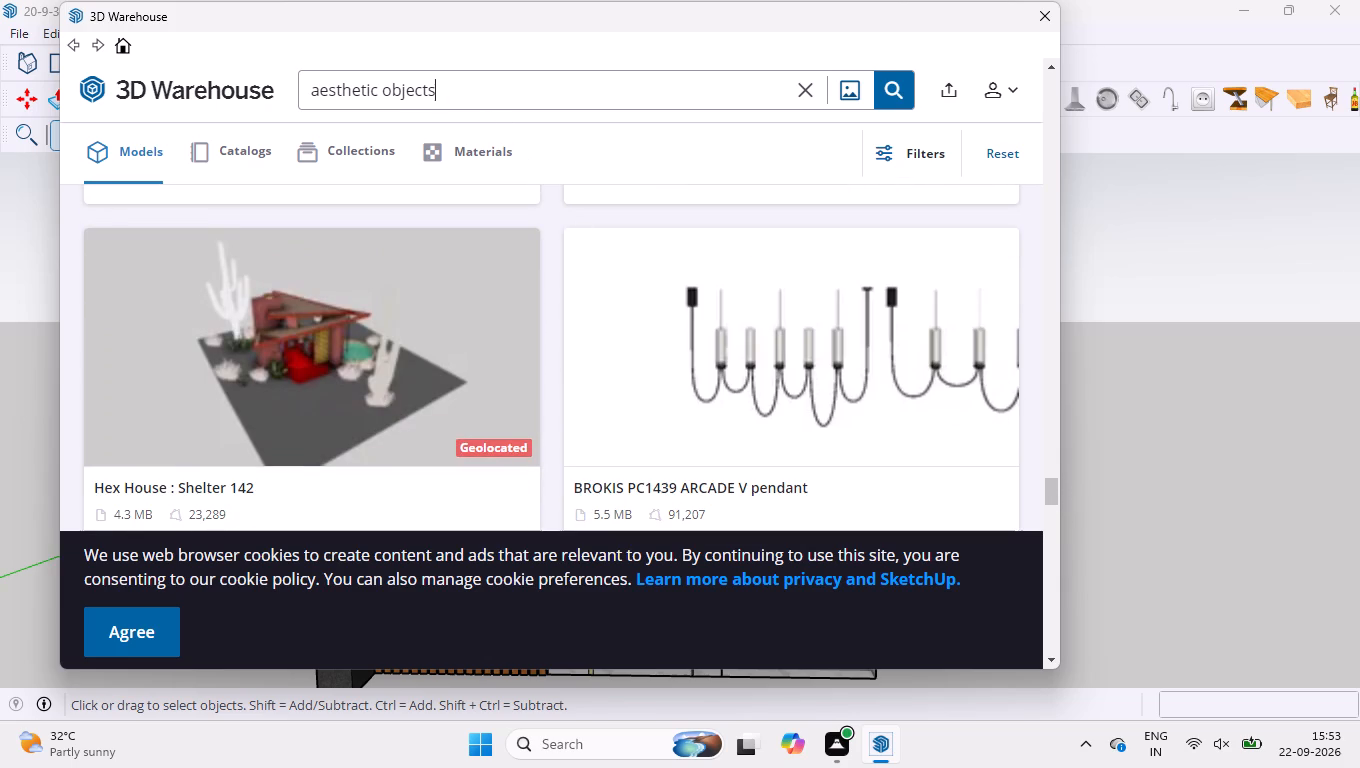
left_click_drag(441, 89, 24, 6)
type("ca")
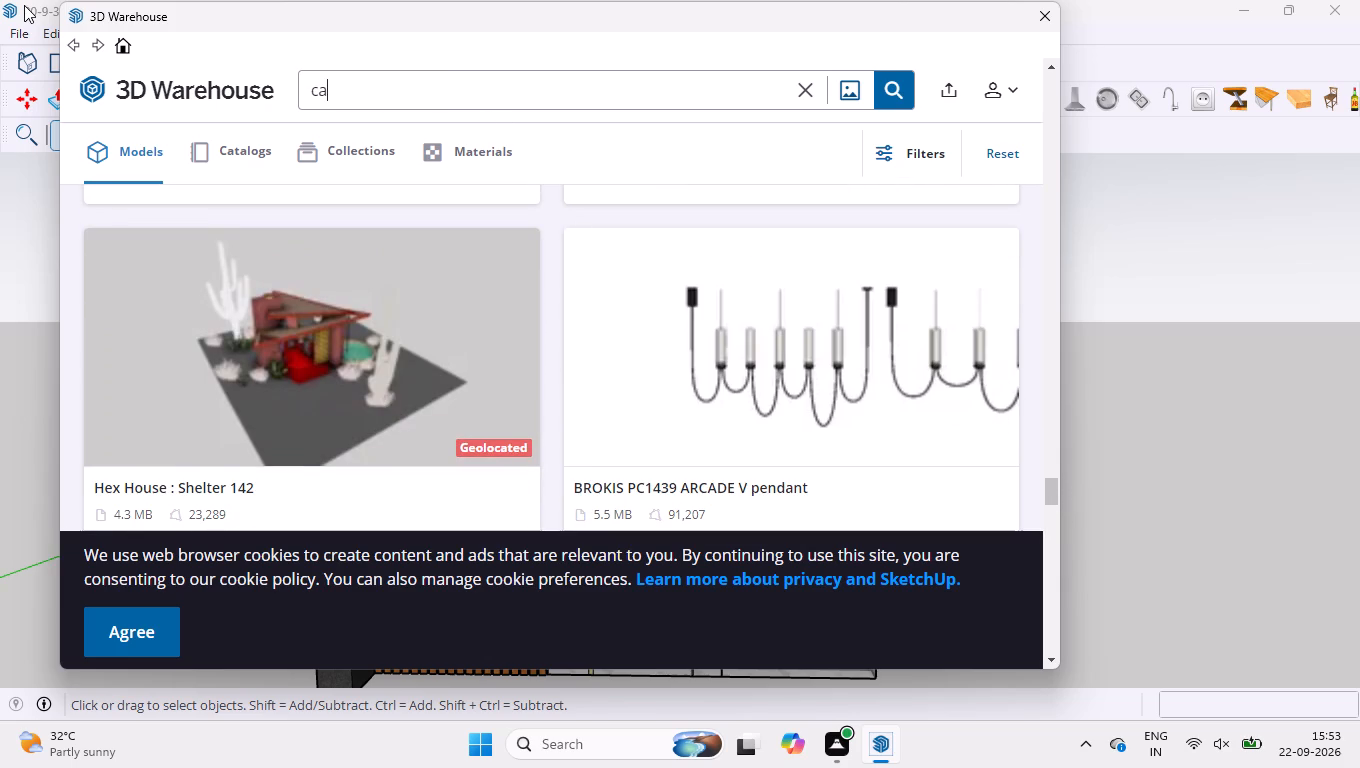
key("i")
key("BackSpace")
key("BackSpace")
key("BackSpace")
key("BackSpace")
key("BackSpace")
key("BackSpace")
key("BackSpace")
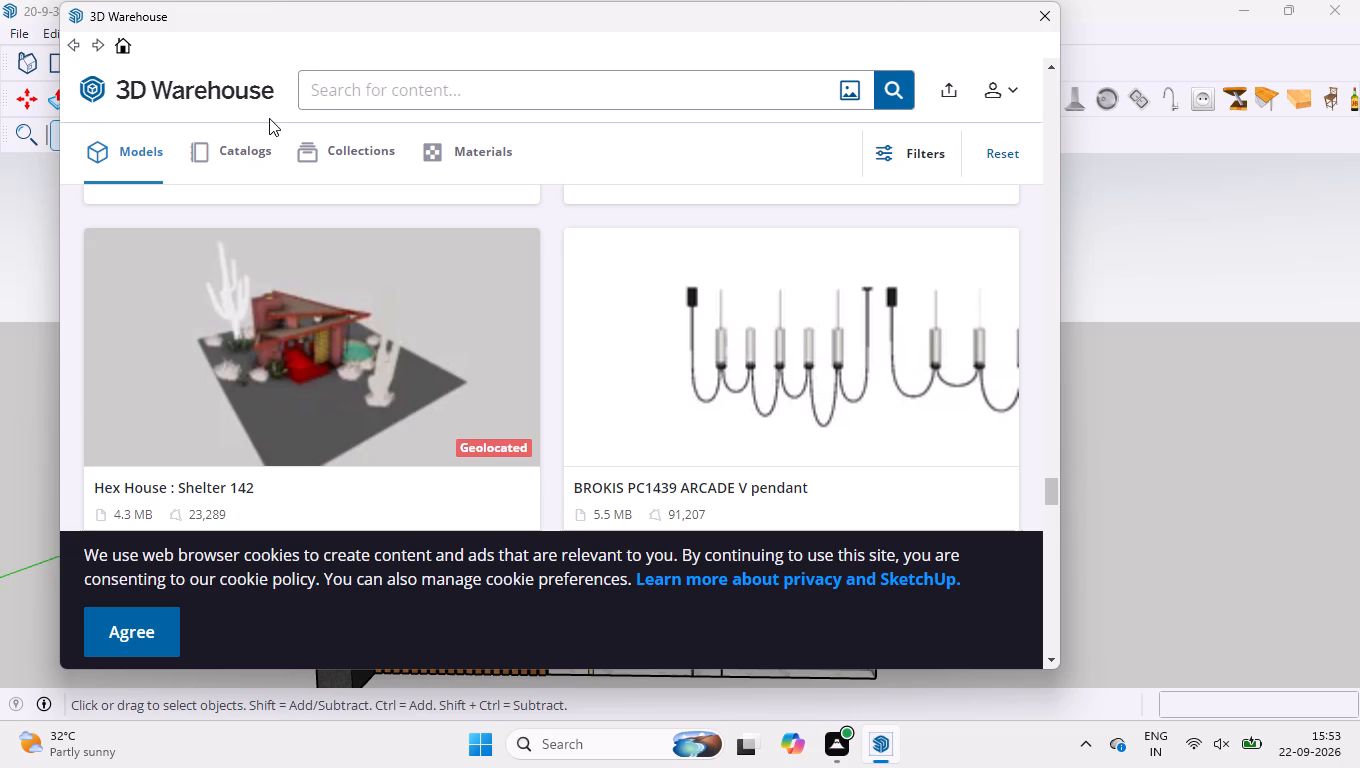
type("copper vase with flowers")
key("Return")
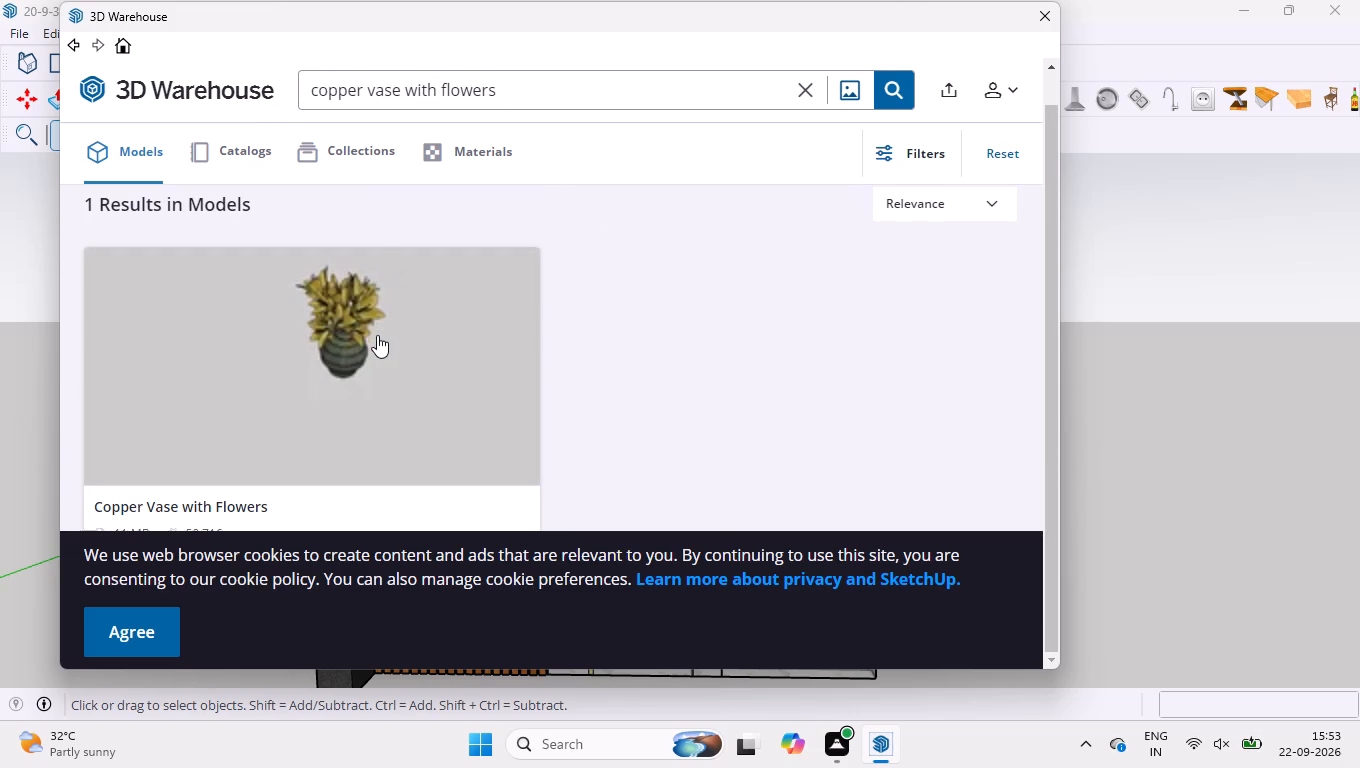
left_click(377, 336)
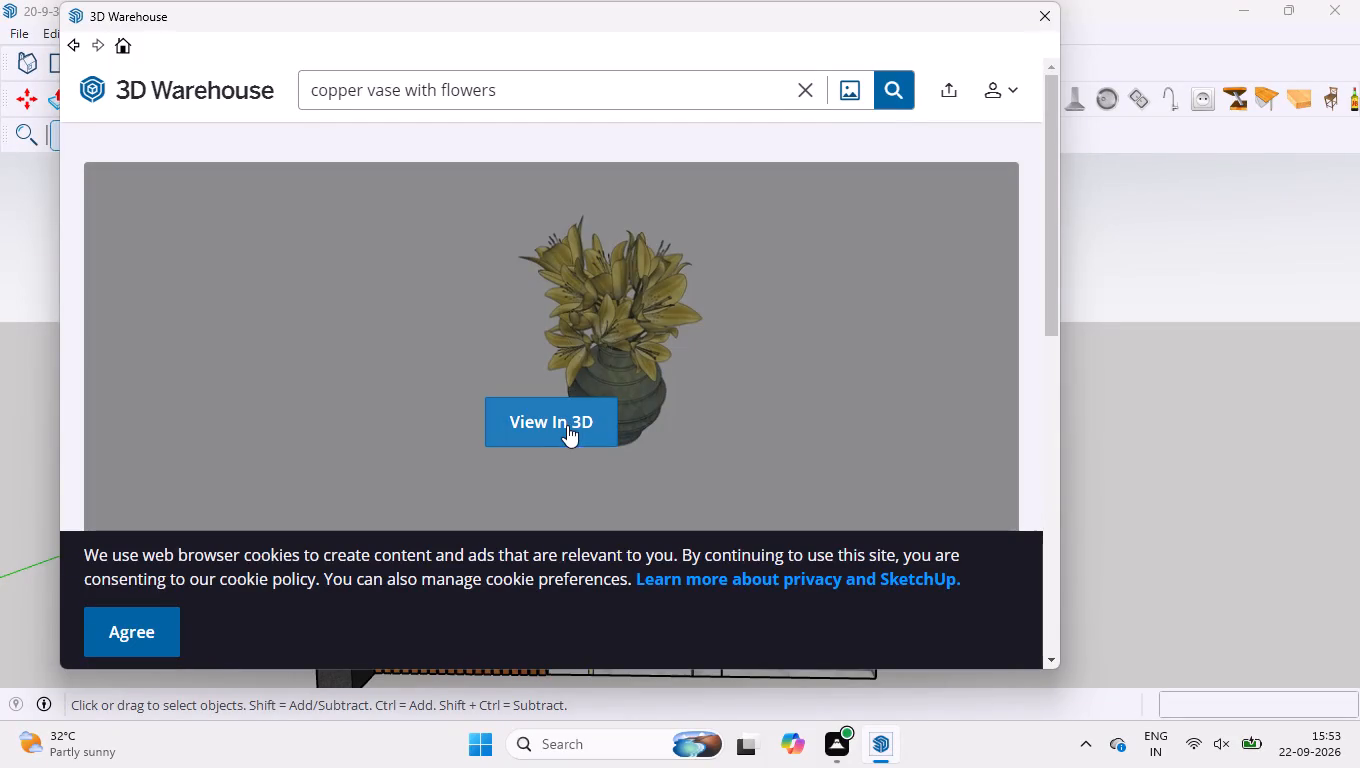
scroll(665, 284, "down", 6)
Request the vase download, accept the cookie notice, unlock five more daily downloads through the promotional video and decline the subscription offer.
left_click(895, 225)
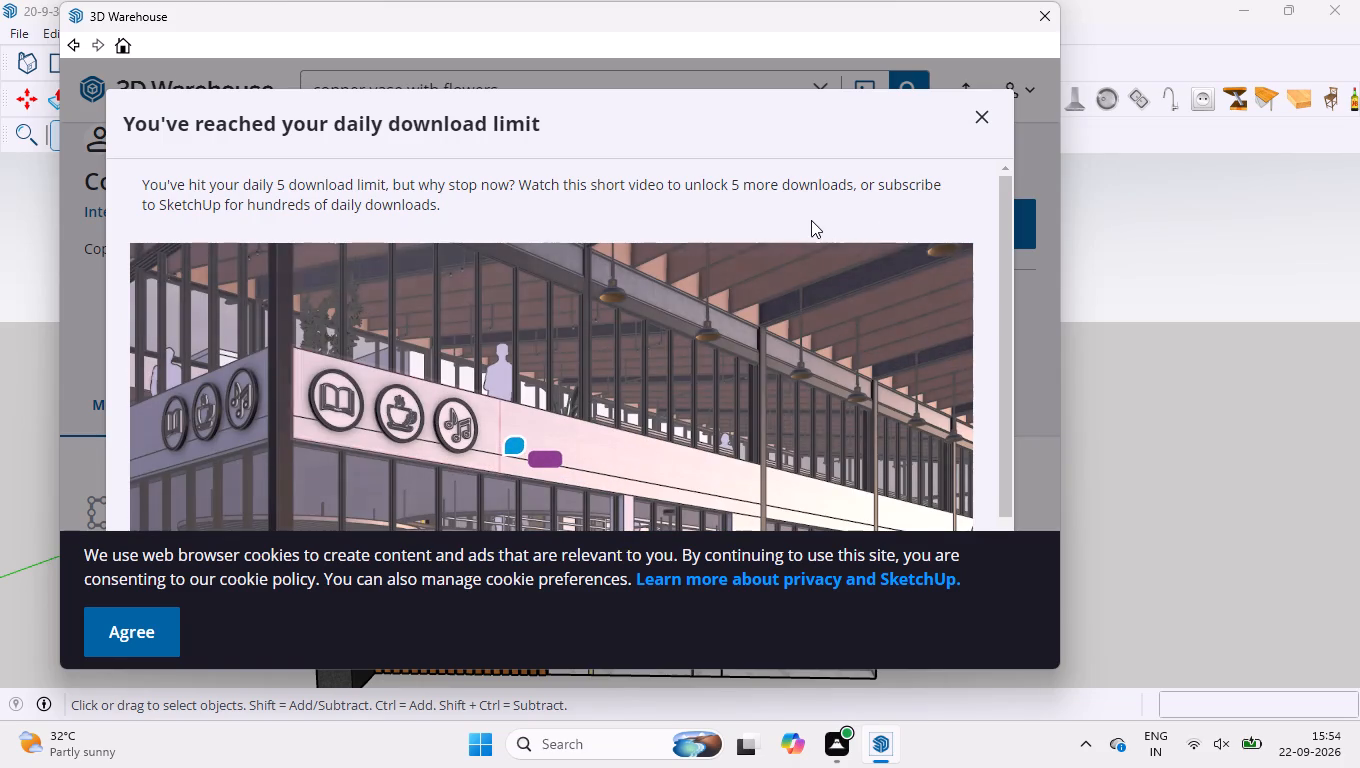
scroll(785, 214, "down", 9)
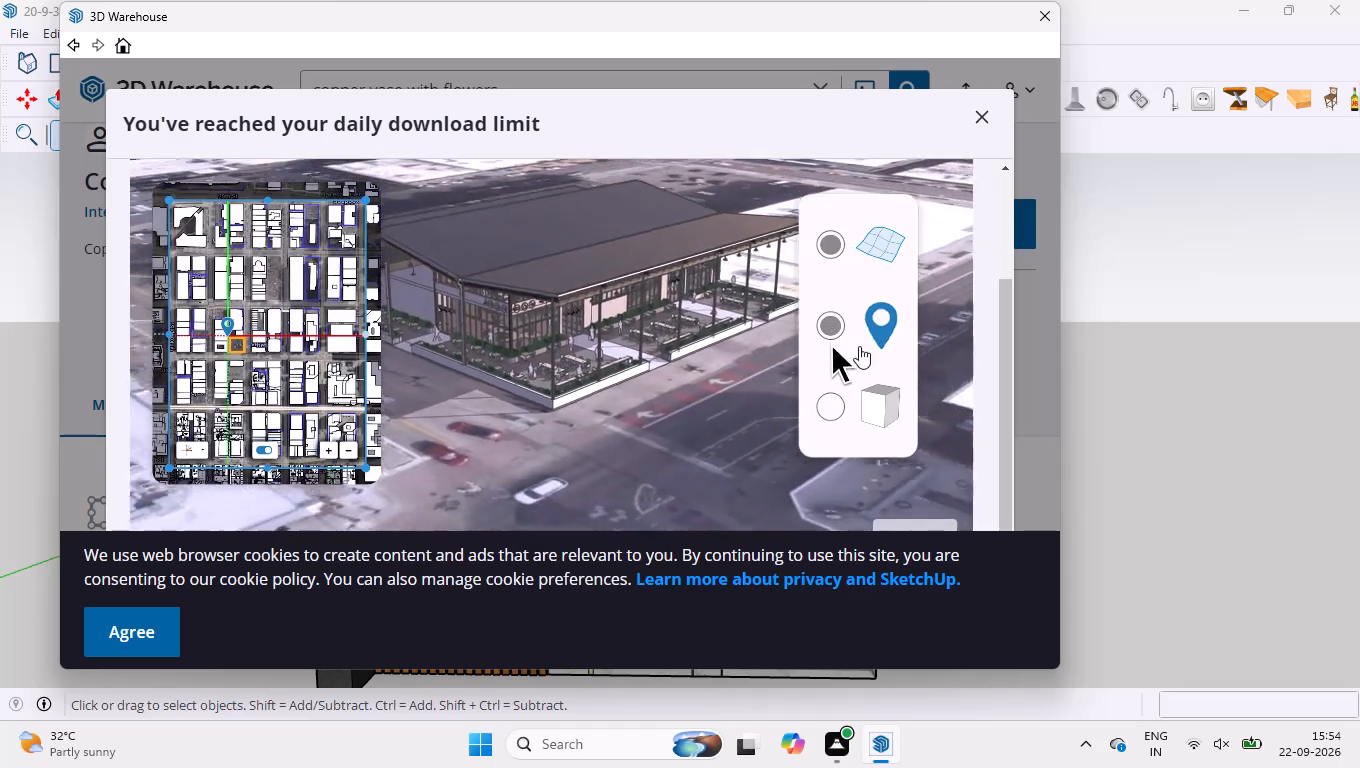
left_click(135, 640)
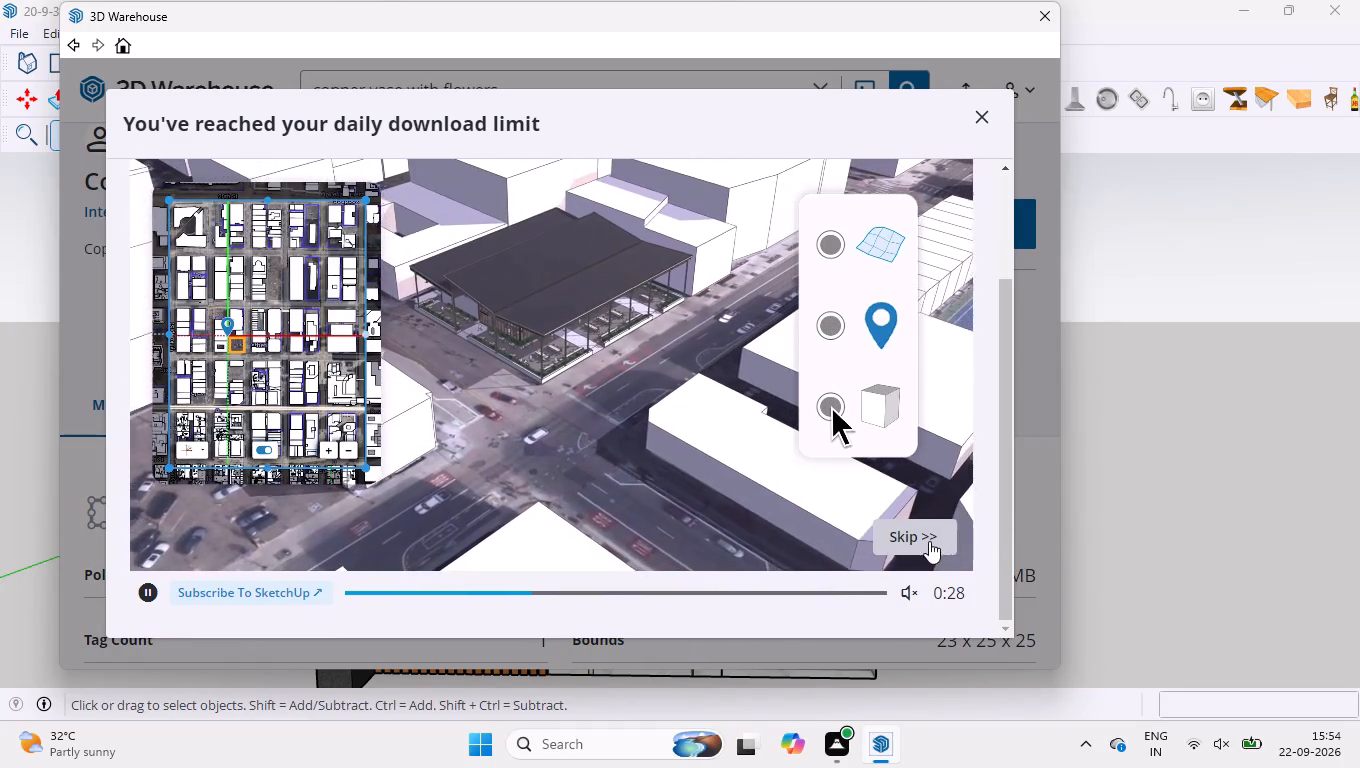
left_click(639, 594)
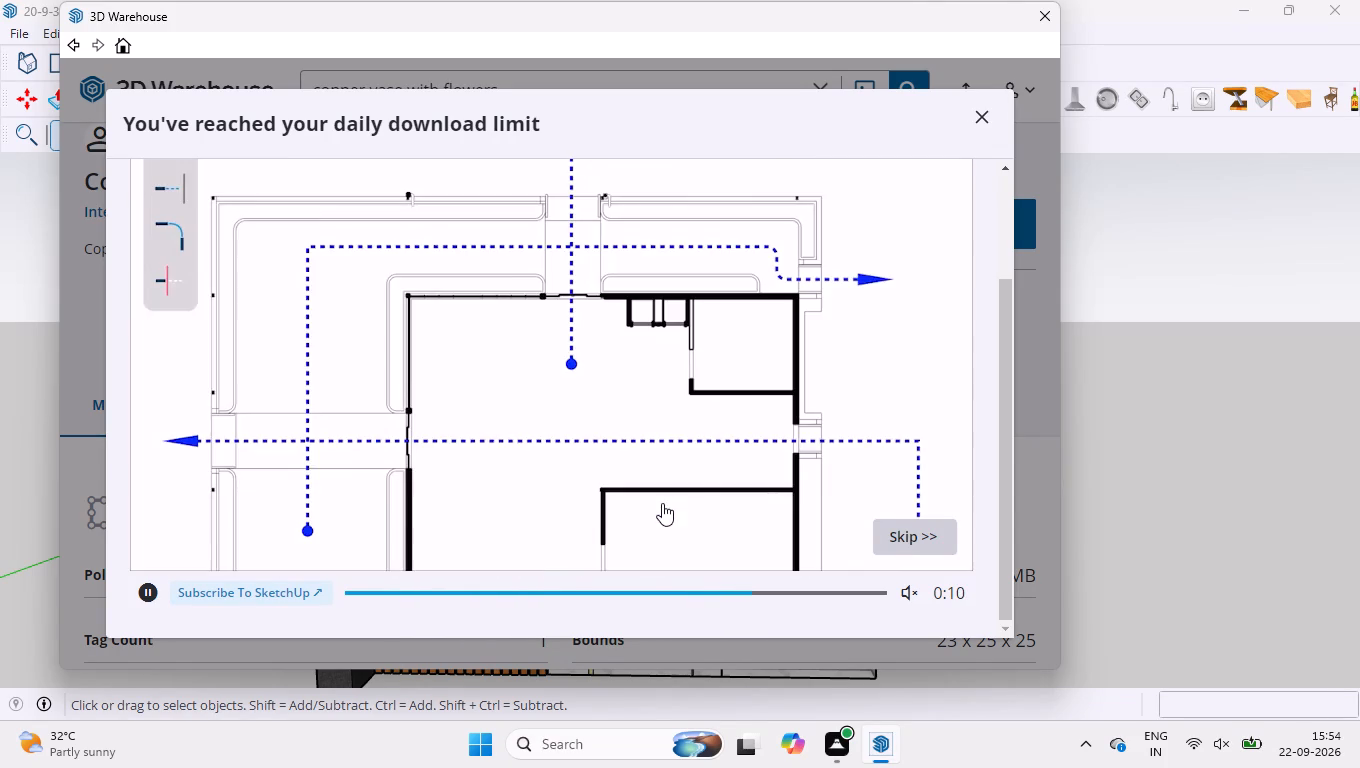
left_click(895, 529)
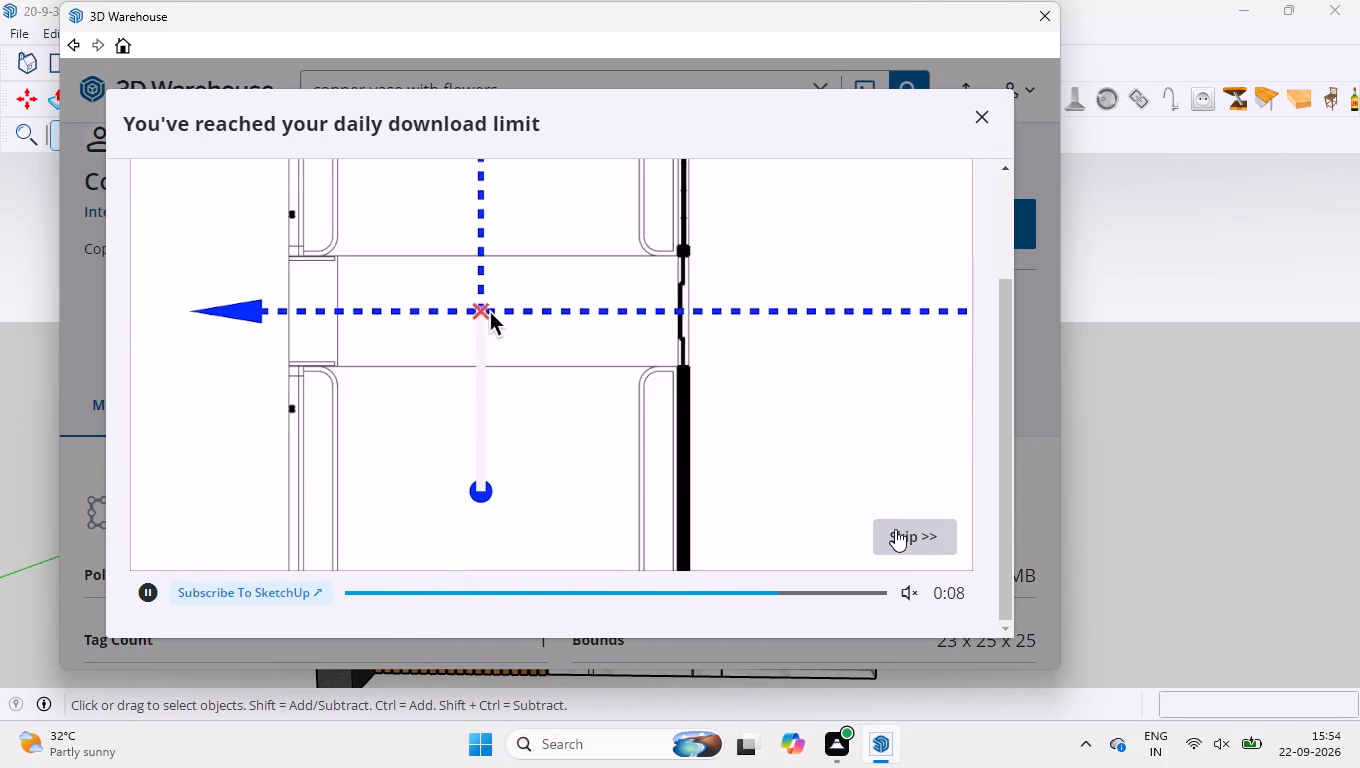
left_click(574, 449)
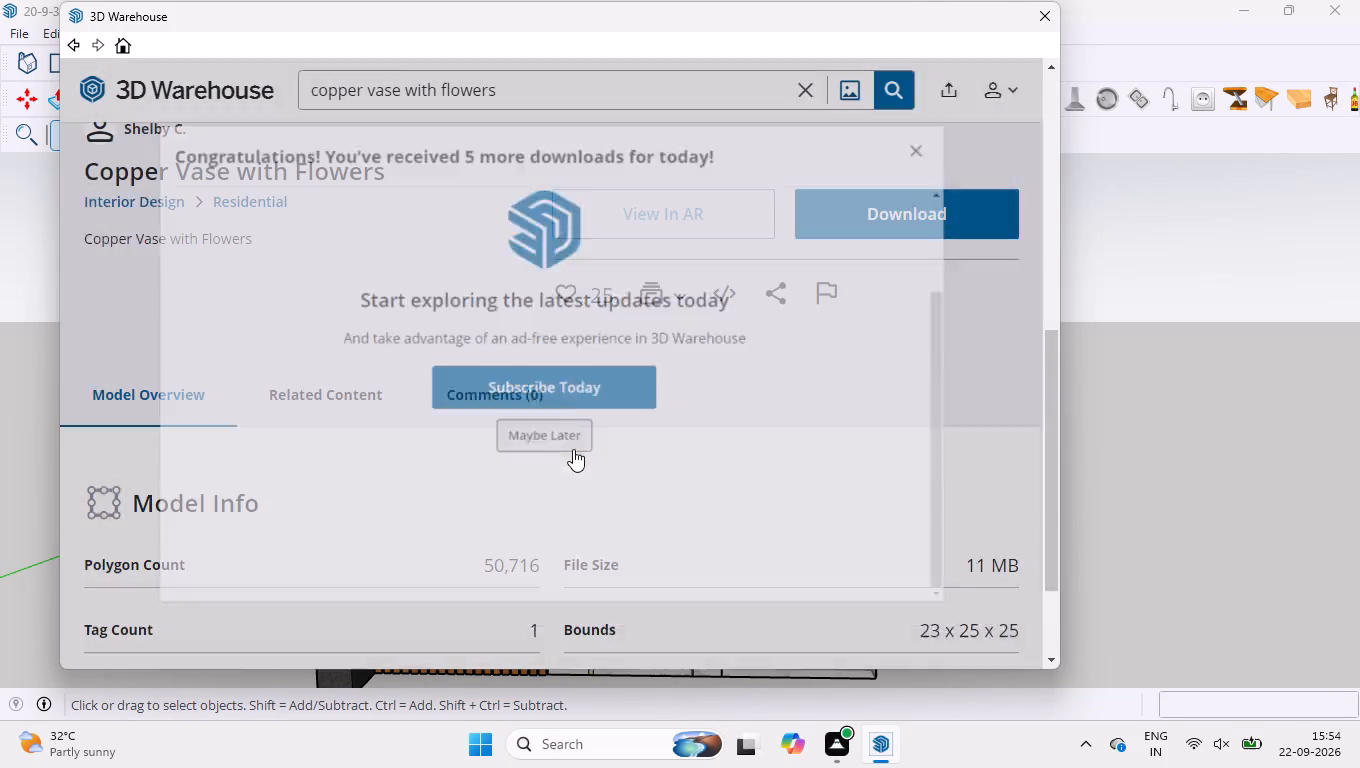
Download the vase to the Downloads folder as Copper+Vase+W.+Flowers.skp instead of loading it directly, and close 3D Warehouse.
left_click(835, 211)
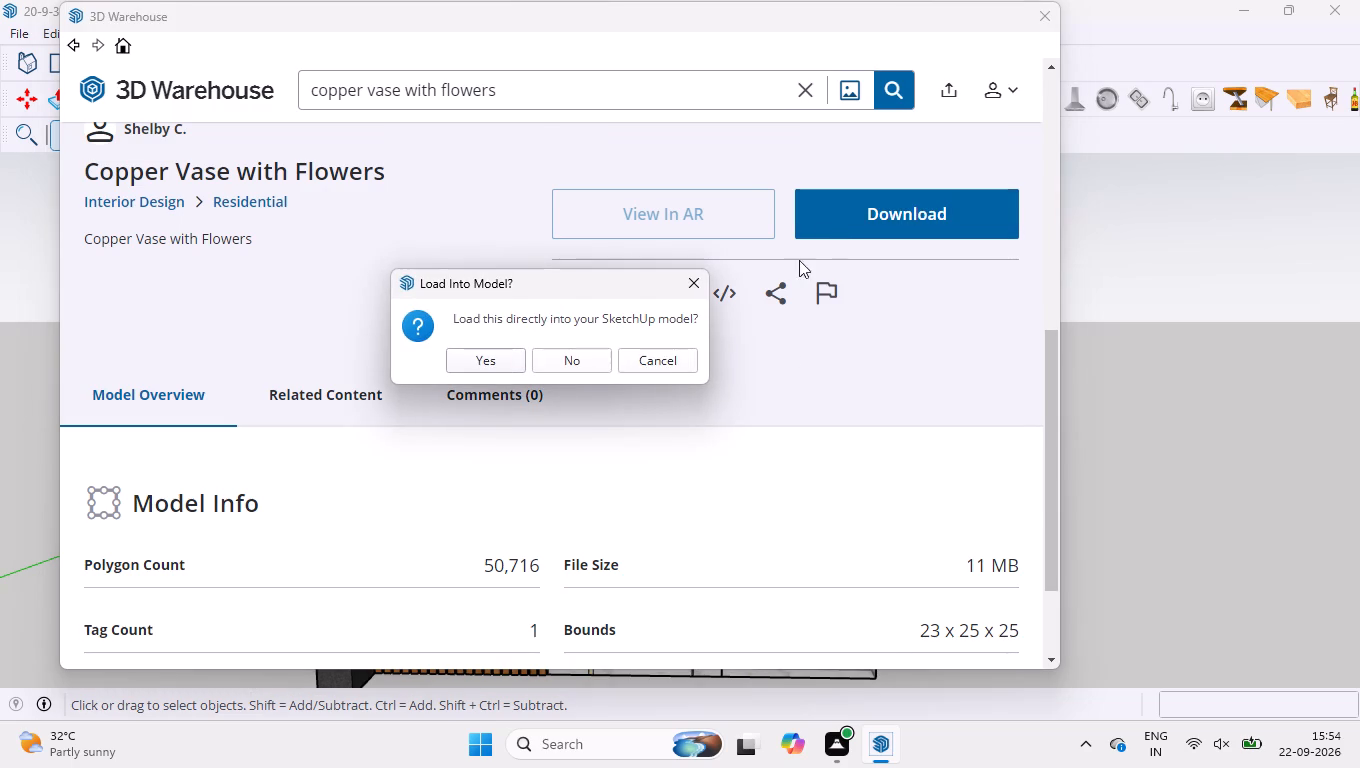
left_click(594, 364)
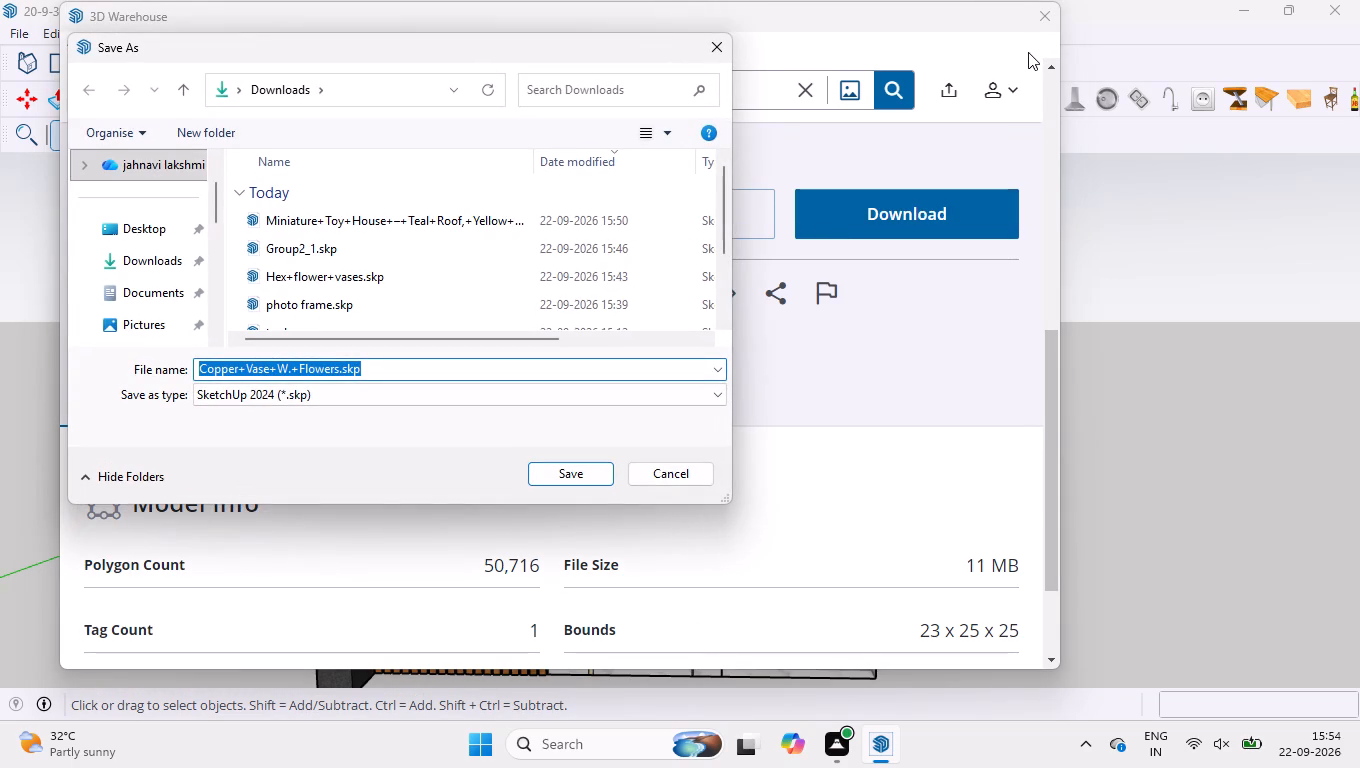
left_click(536, 467)
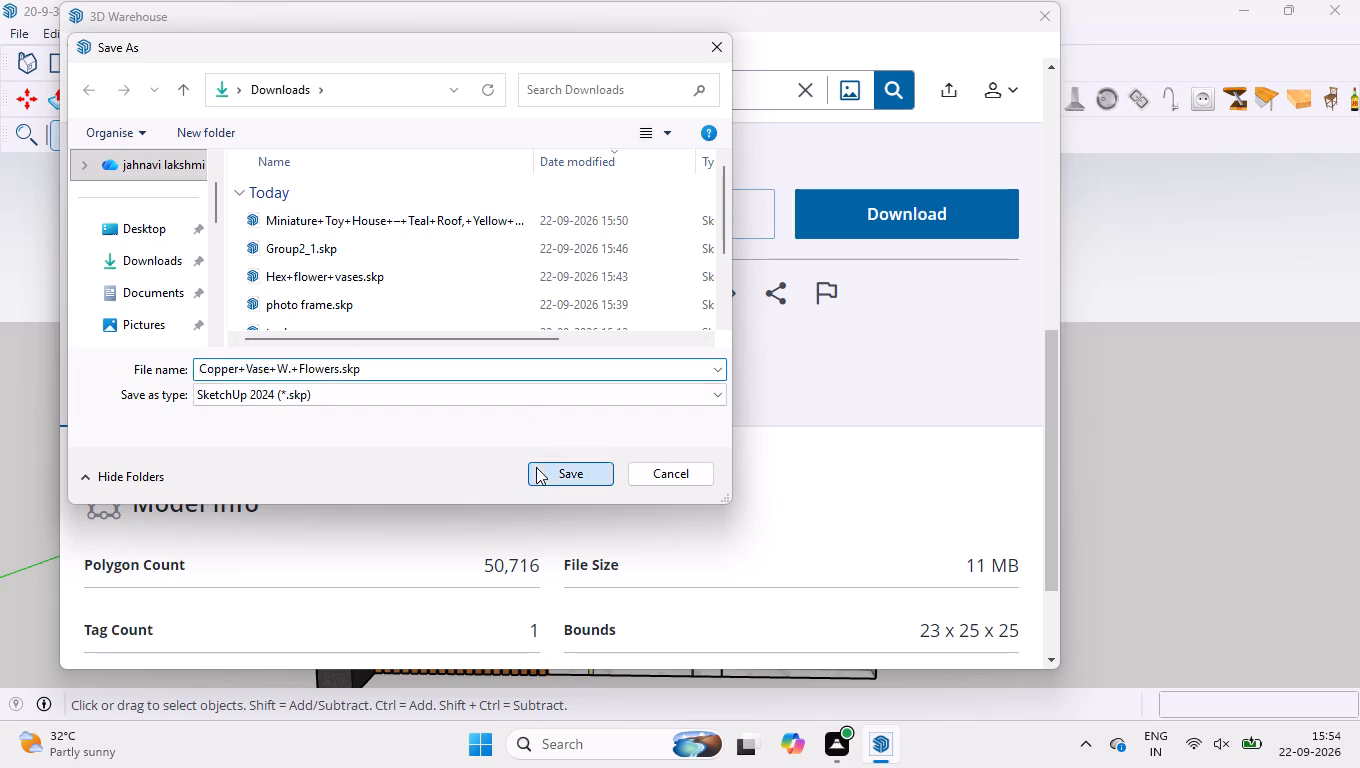
left_click(1032, 12)
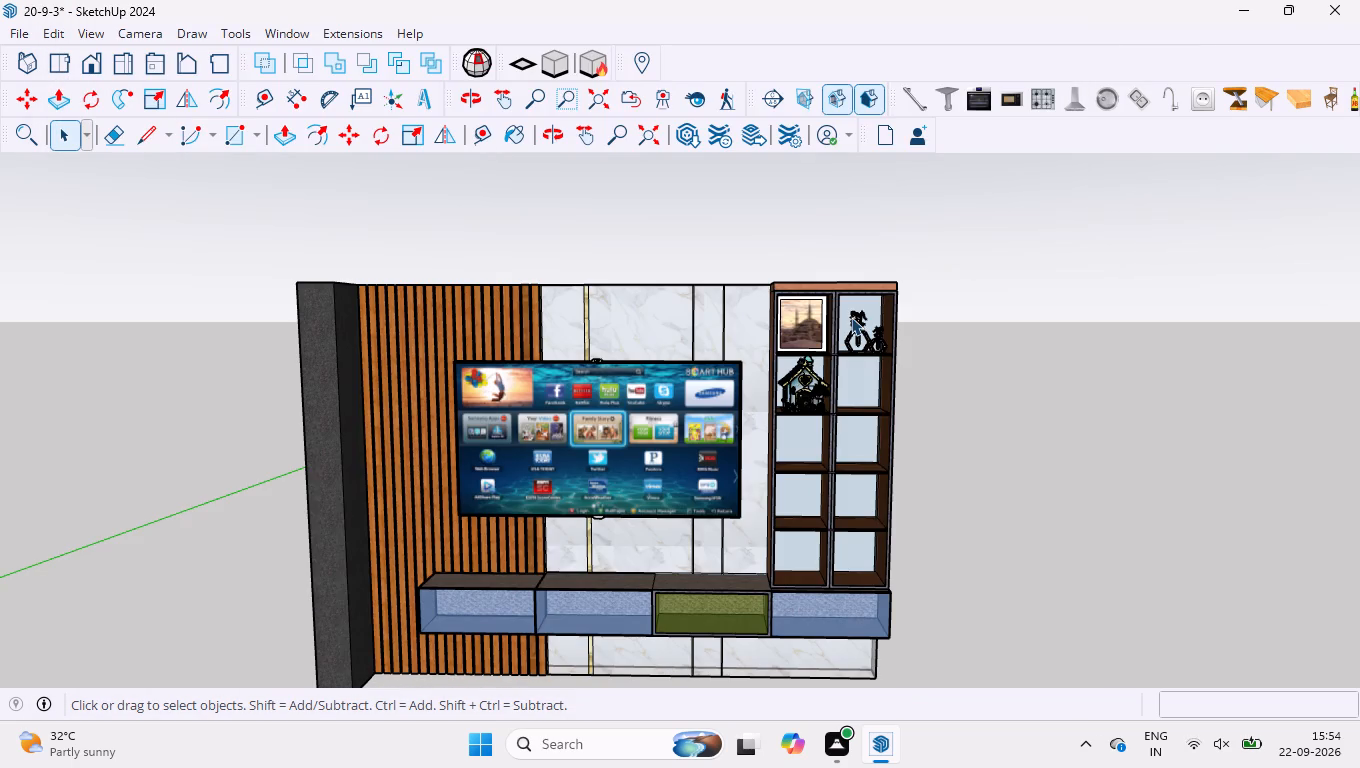
Import Copper+Vase+W.+Flowers.skp from Downloads and place it in the empty space beside the tall cabinet.
scroll(601, 245, "down", 3)
scroll(755, 352, "up", 3)
scroll(874, 350, "up", 1)
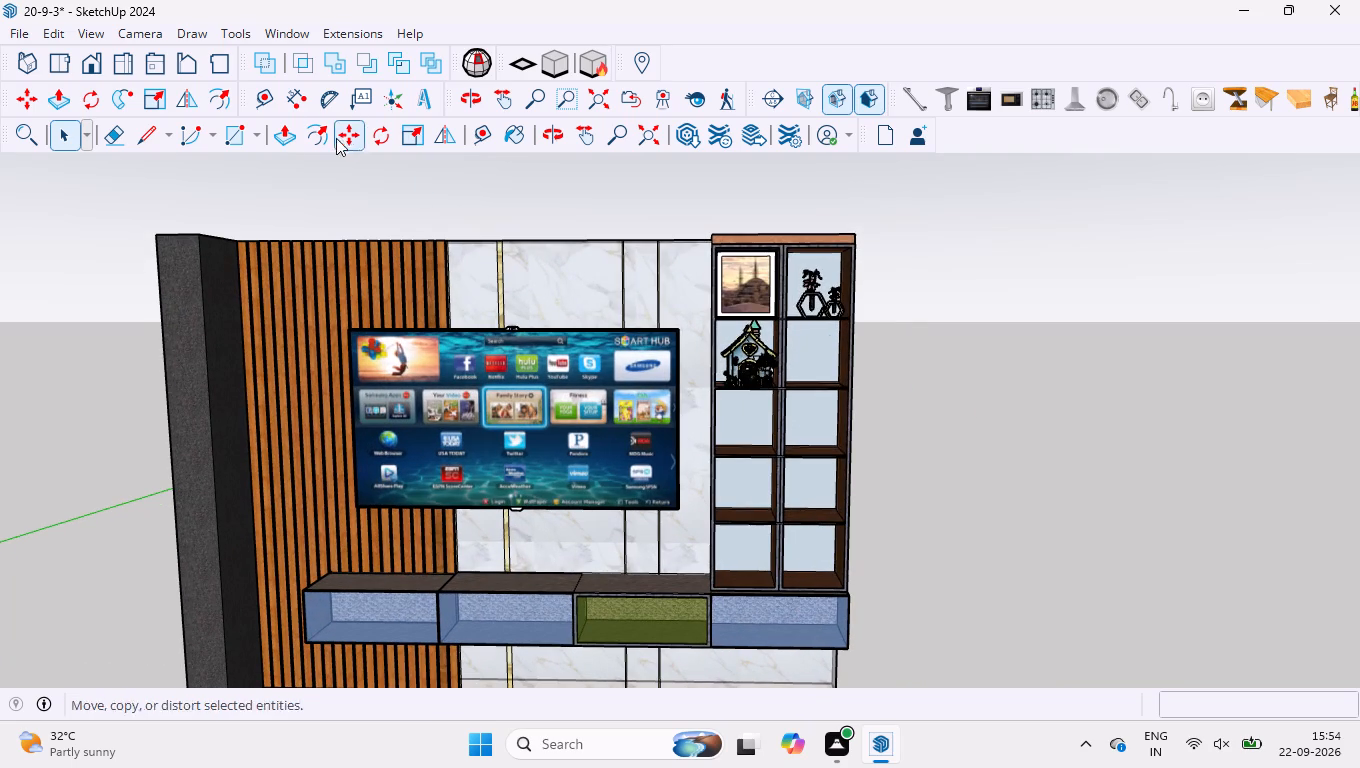
left_click(13, 30)
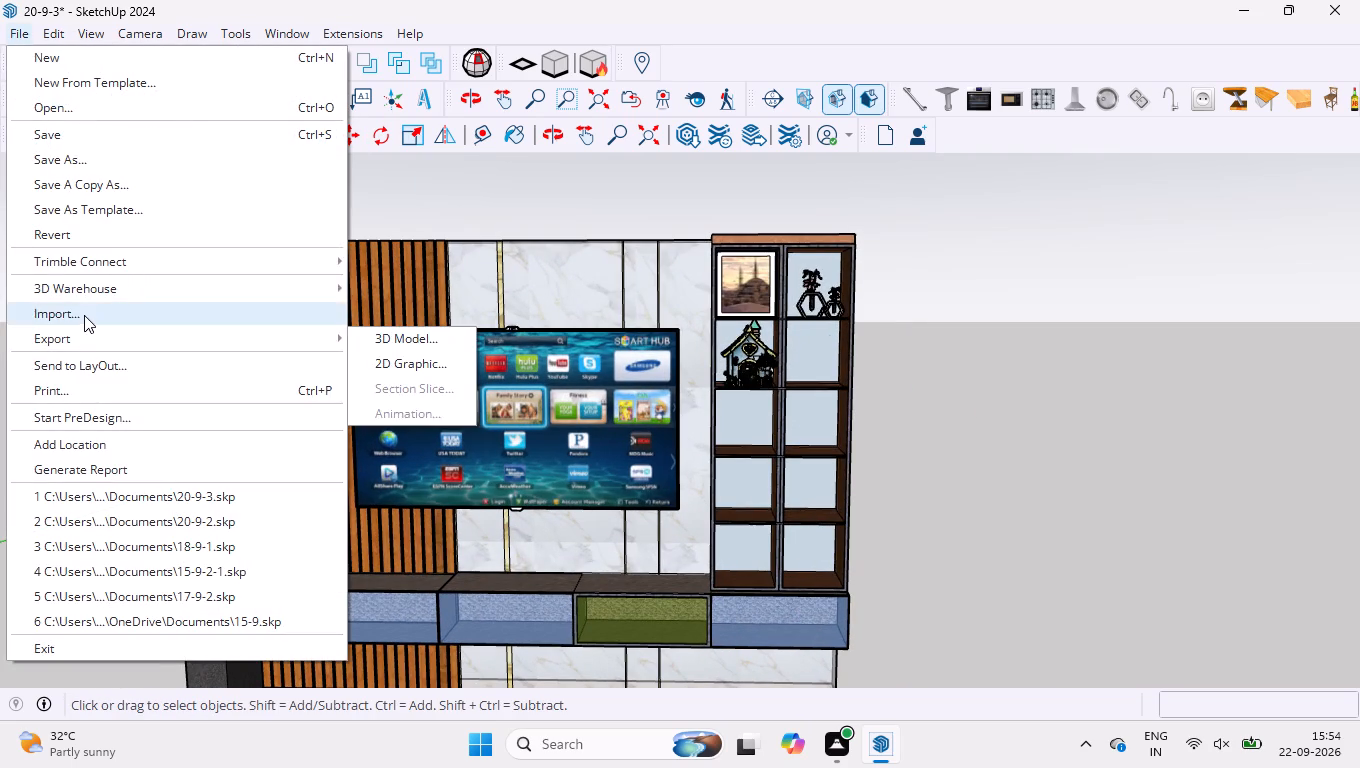
left_click(84, 315)
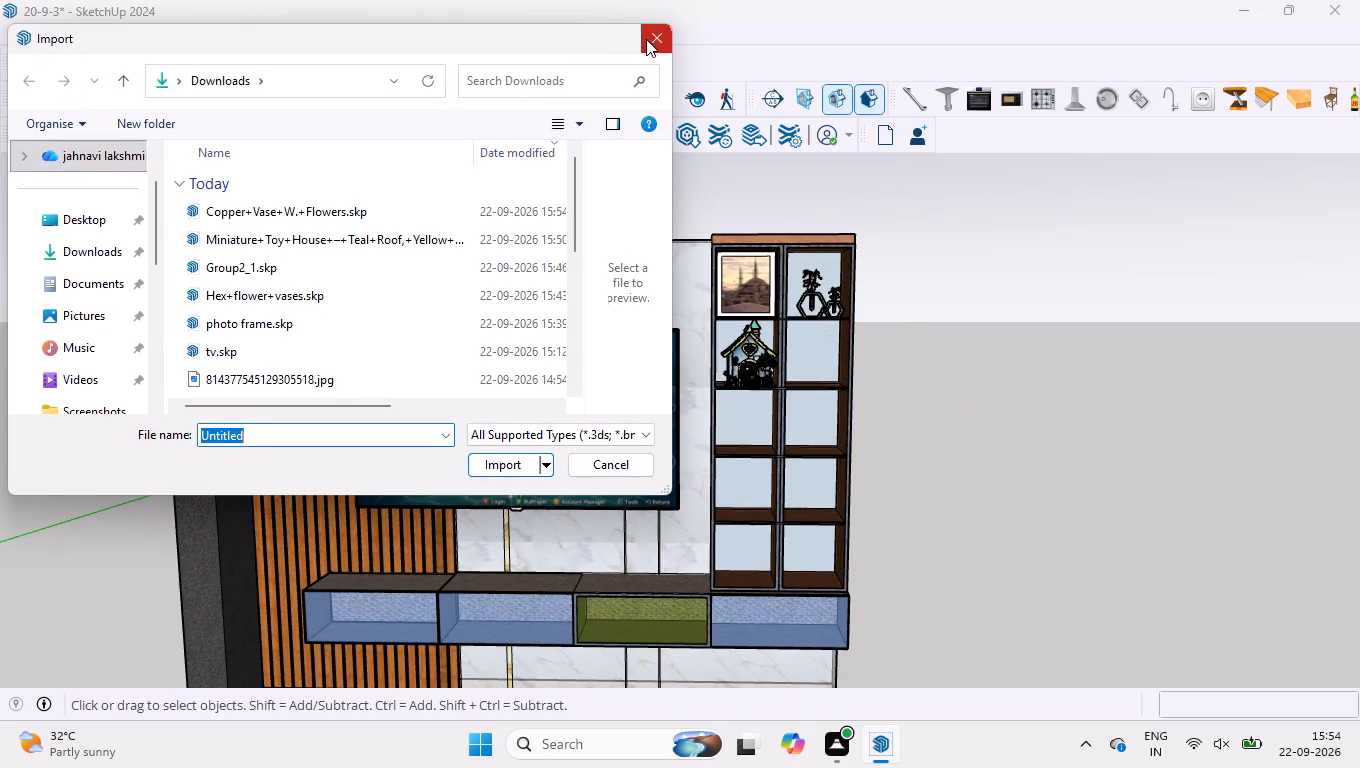
left_click(457, 218)
left_click(491, 458)
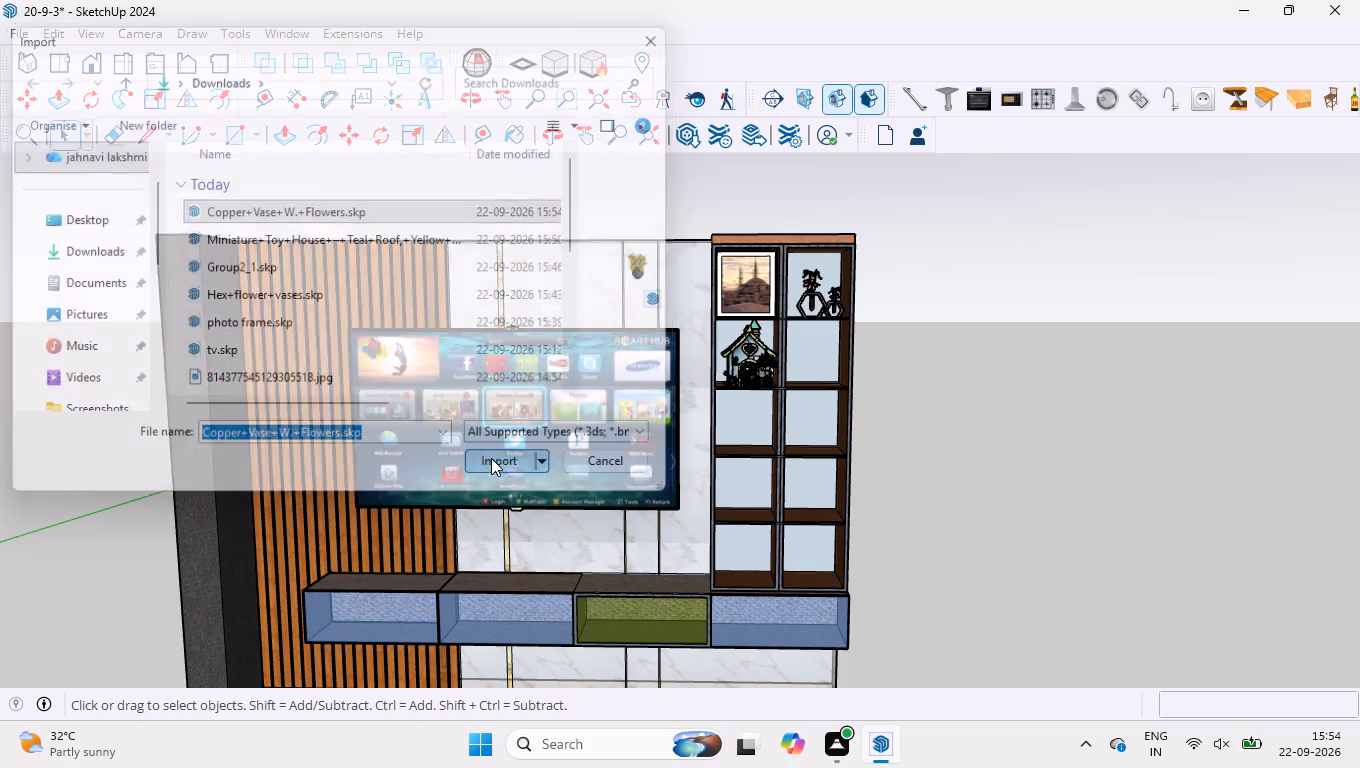
scroll(505, 416, "down", 2)
scroll(886, 355, "down", 5)
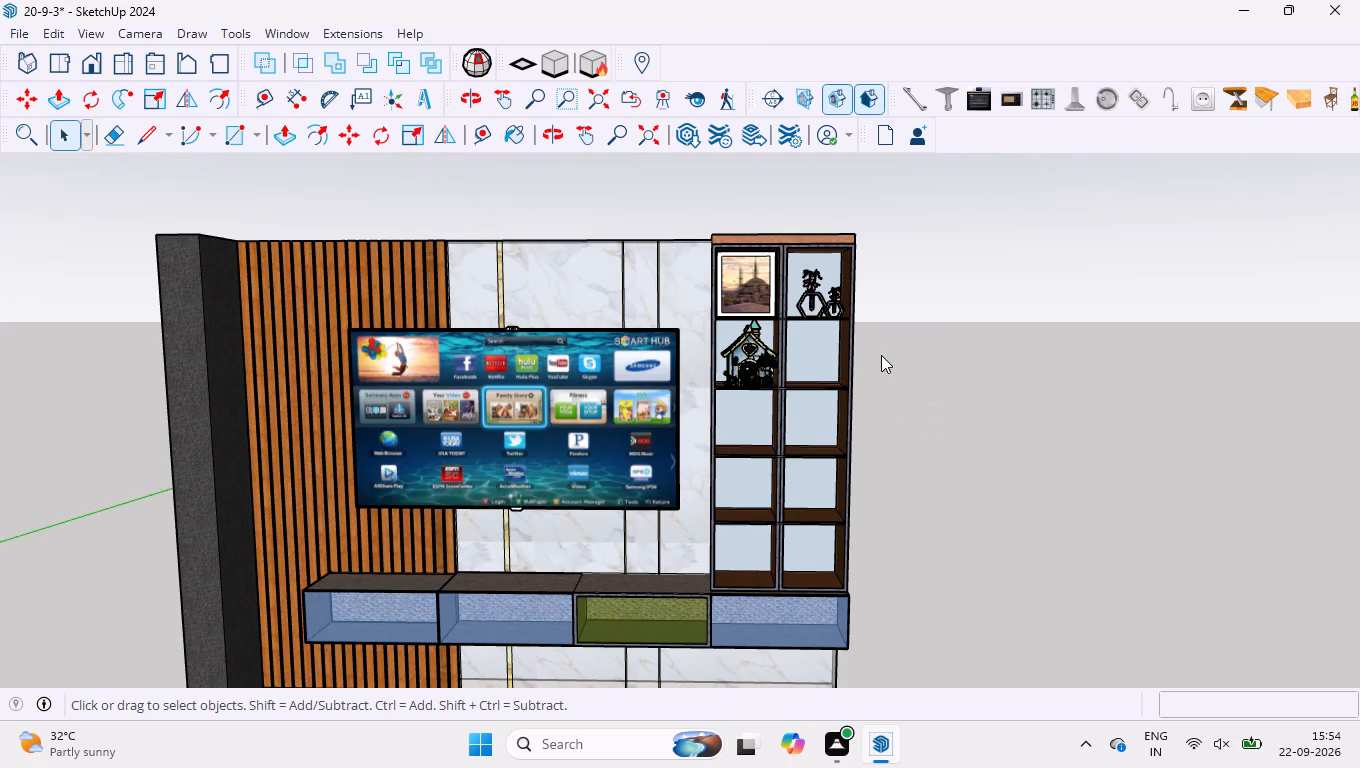
scroll(470, 339, "down", 4)
scroll(632, 267, "down", 5)
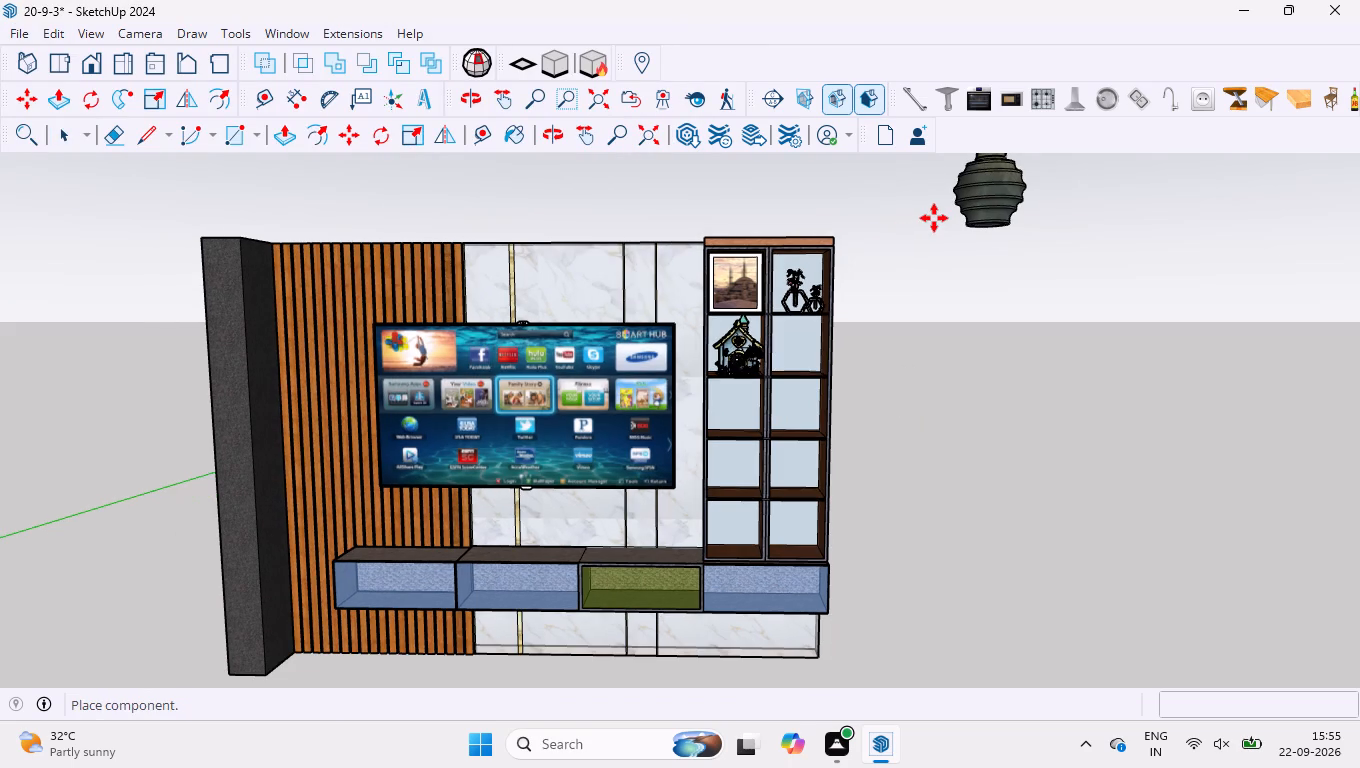
left_click(907, 500)
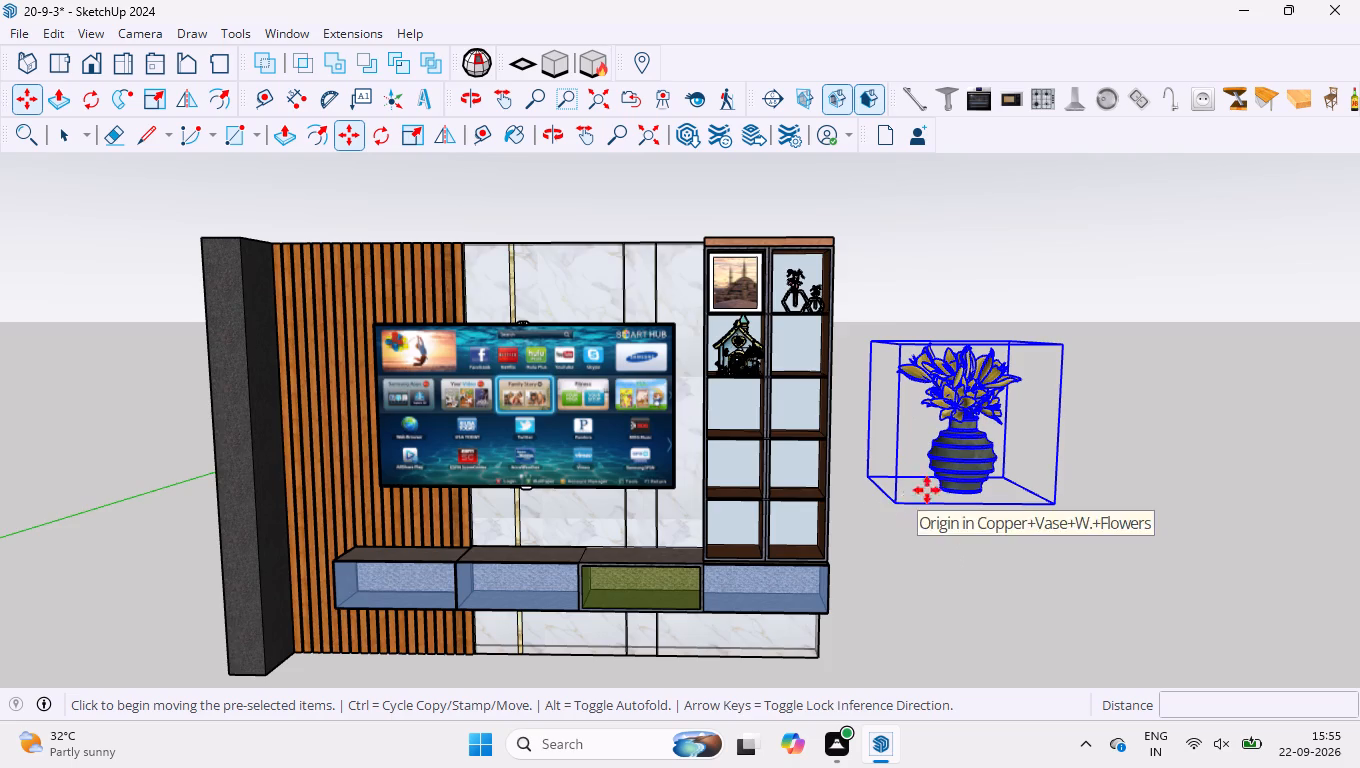
Move the copper vase by its bottom corner to the back corner of the compartment beside the toy house.
scroll(939, 469, "up", 7)
scroll(940, 442, "down", 2)
middle_click_drag(950, 439, 952, 475)
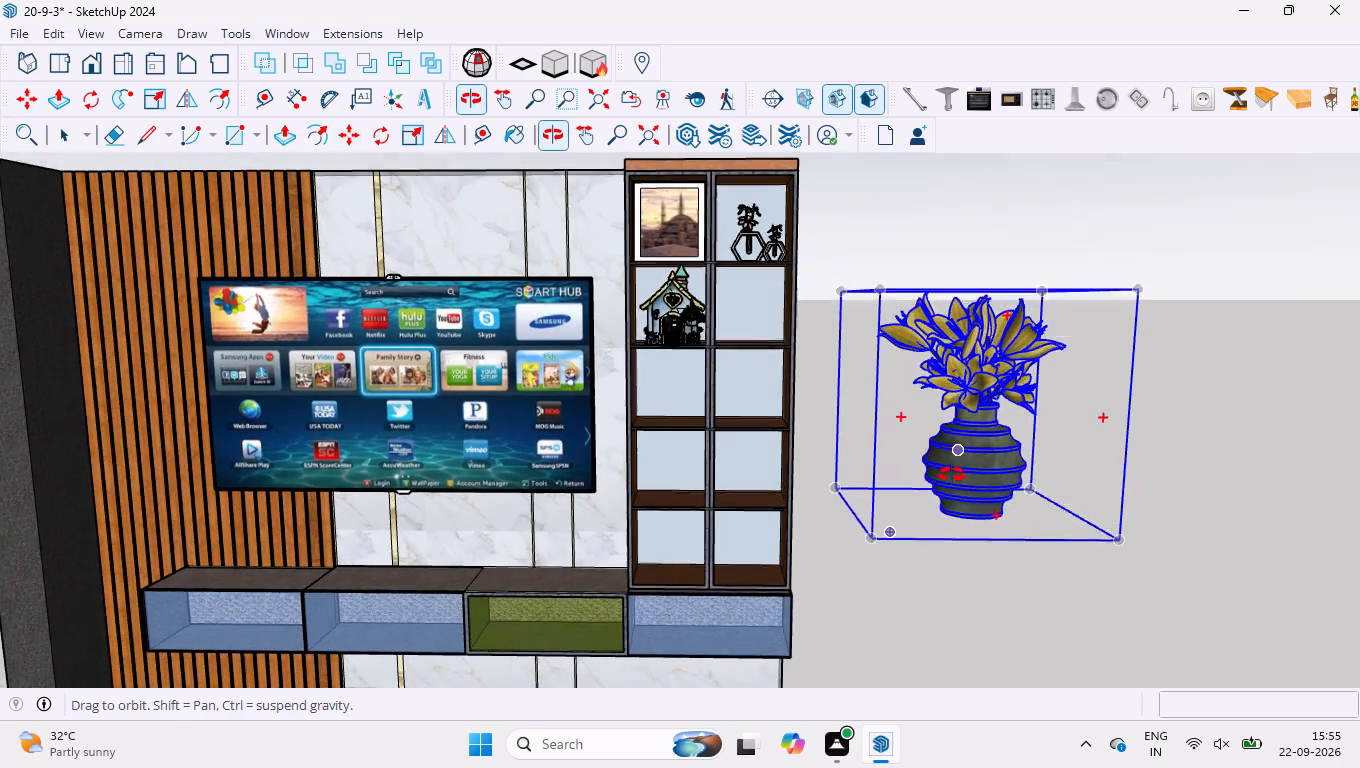
middle_click_drag(952, 475, 947, 500)
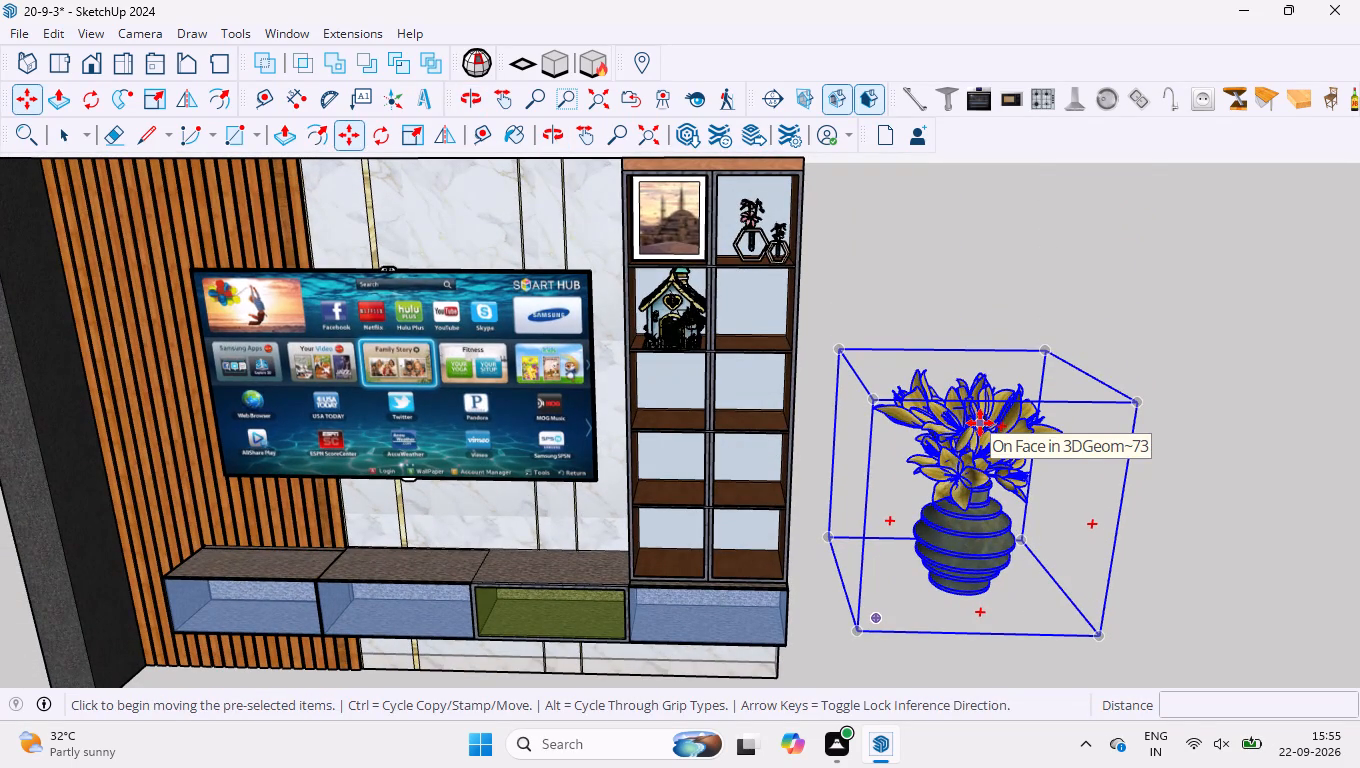
scroll(854, 545, "up", 8)
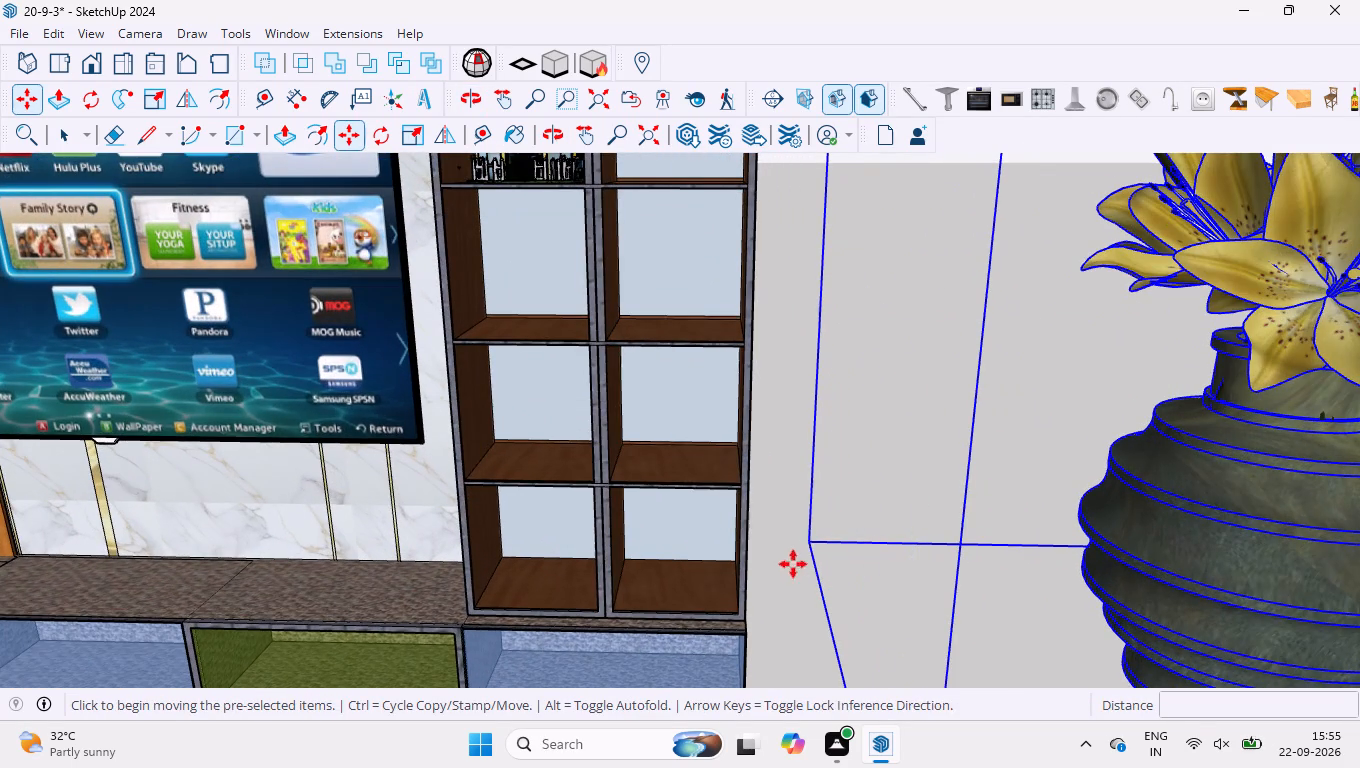
left_click(811, 539)
scroll(873, 459, "down", 8)
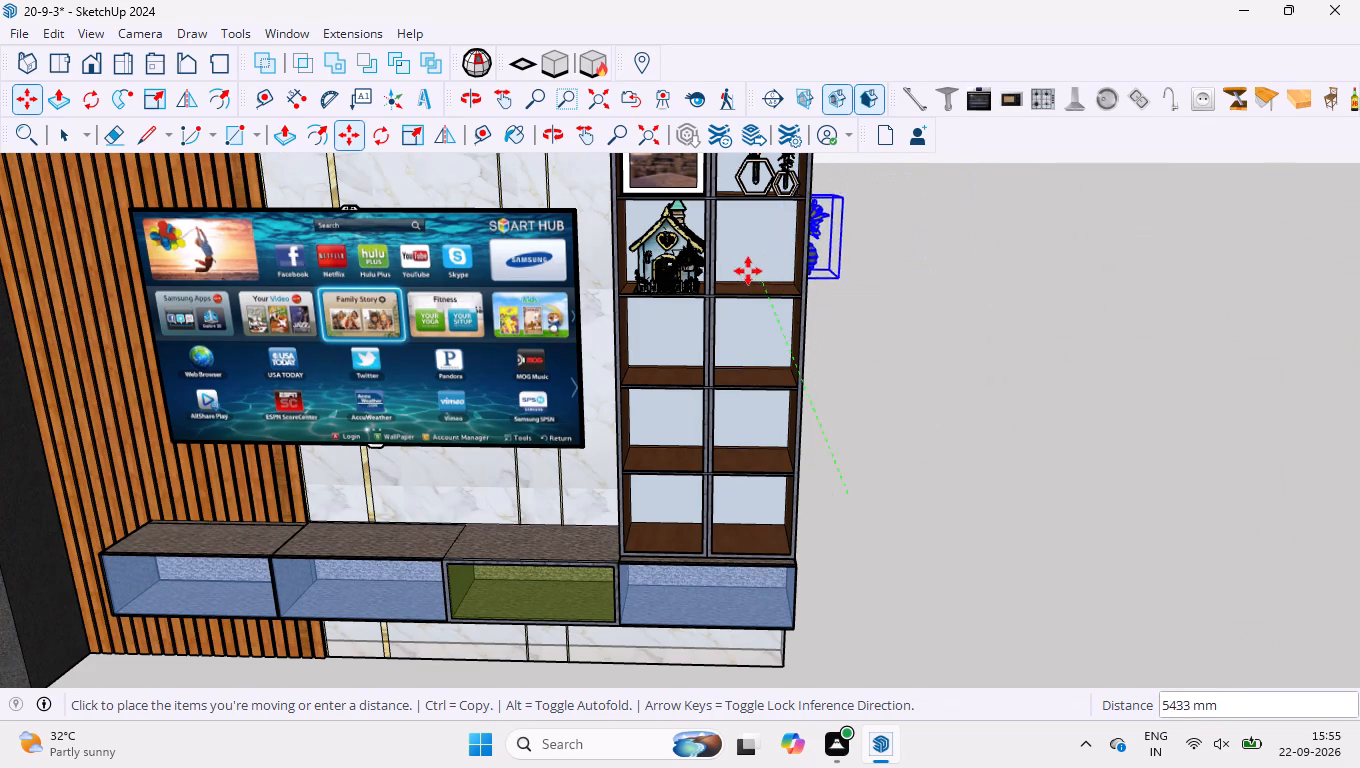
scroll(742, 264, "up", 19)
scroll(679, 315, "up", 4)
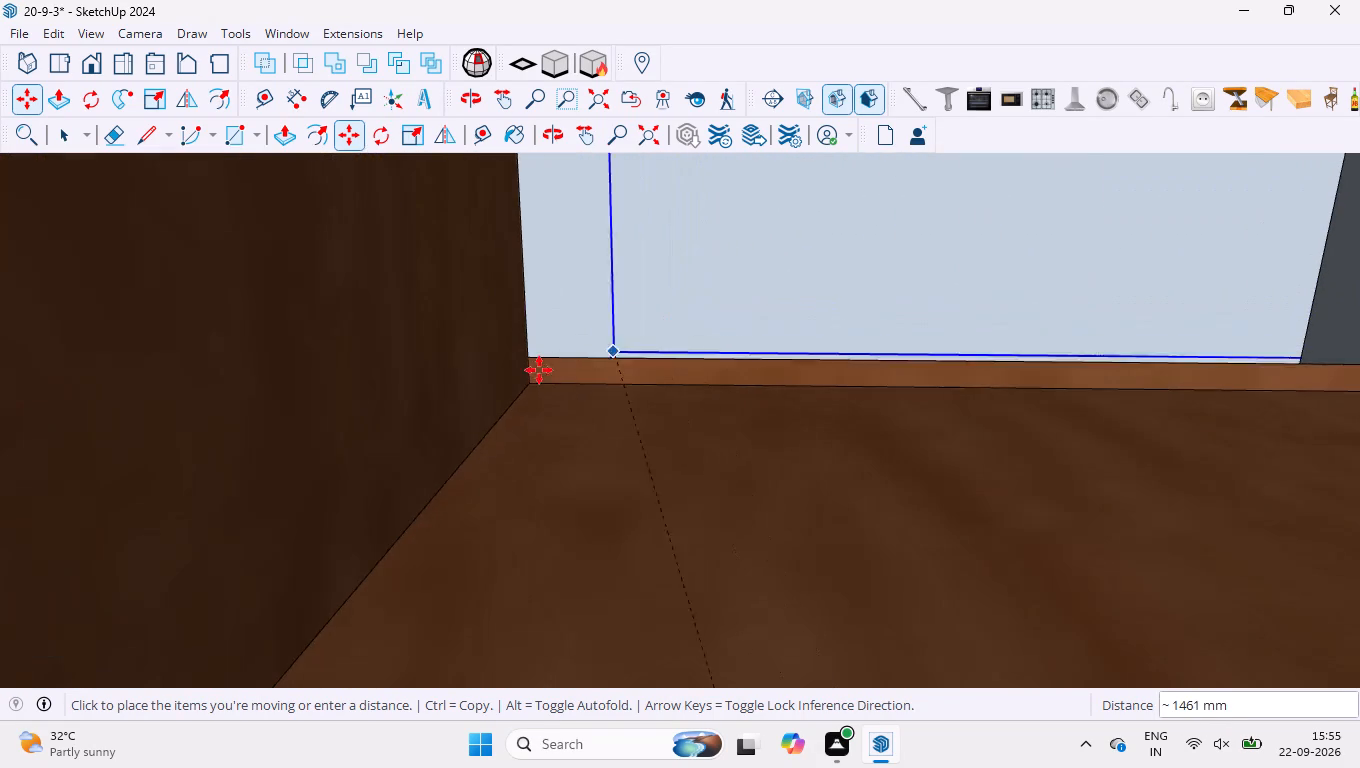
left_click(525, 384)
scroll(531, 341, "down", 11)
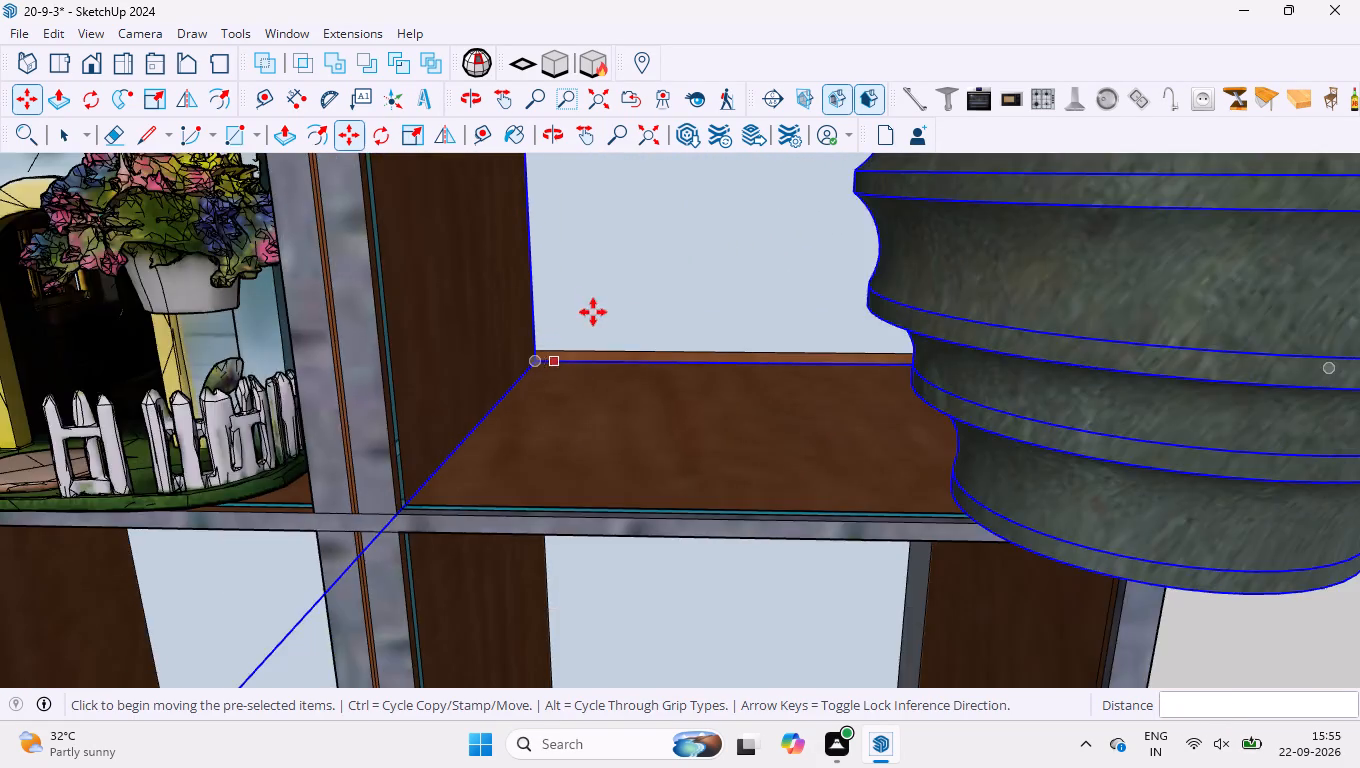
Scale the vase along the red axis by about 0.56 to reduce its width towards the compartment's width.
scroll(593, 312, "down", 14)
scroll(831, 405, "down", 4)
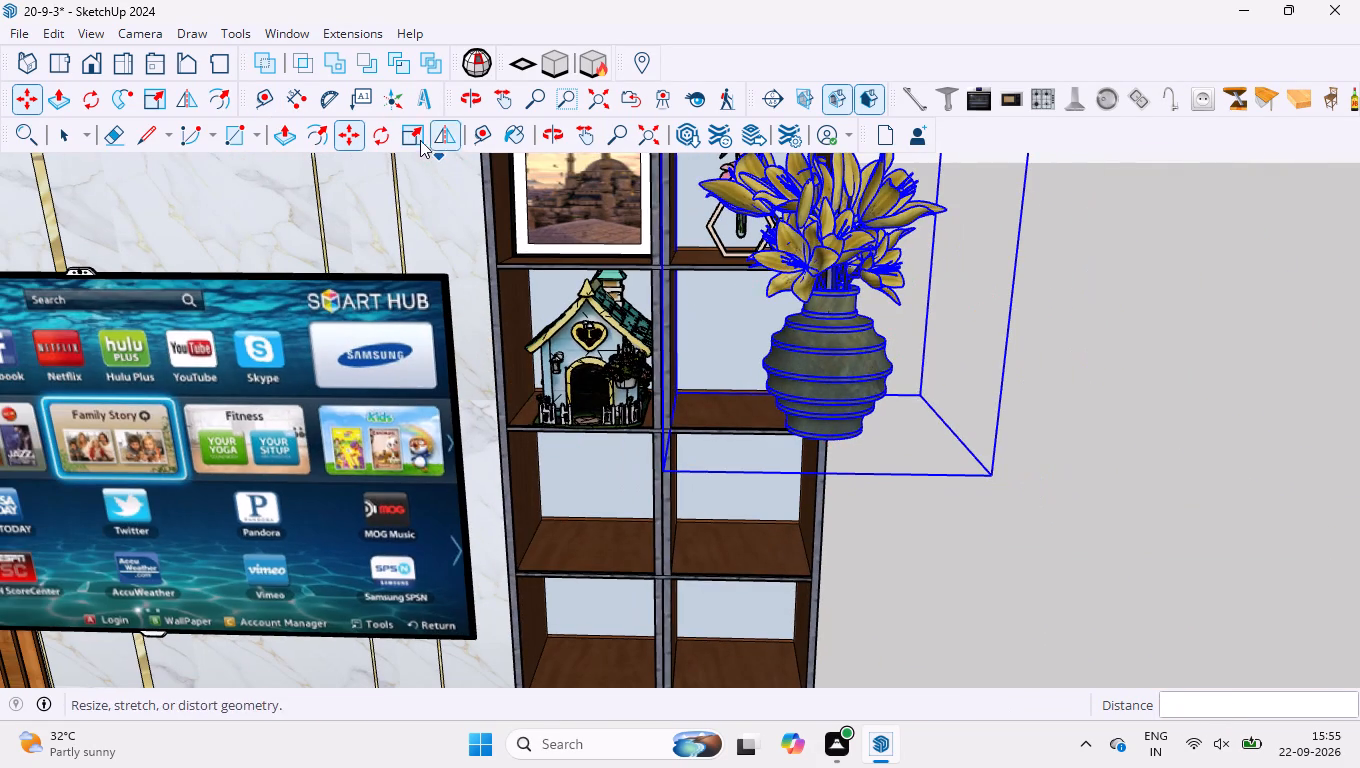
left_click(414, 140)
scroll(661, 442, "down", 4)
scroll(1004, 292, "up", 7)
scroll(790, 364, "up", 3)
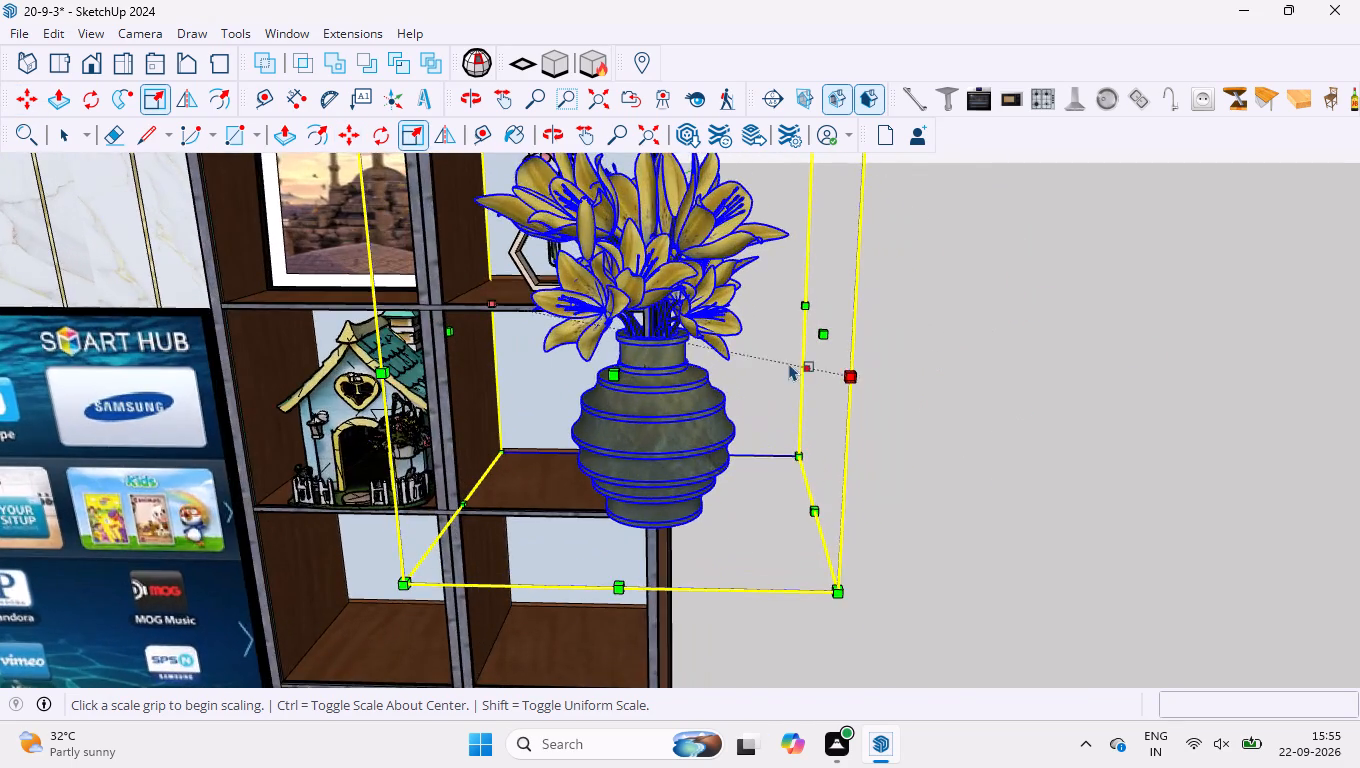
scroll(789, 363, "up", 1)
middle_click_drag(861, 390, 582, 427)
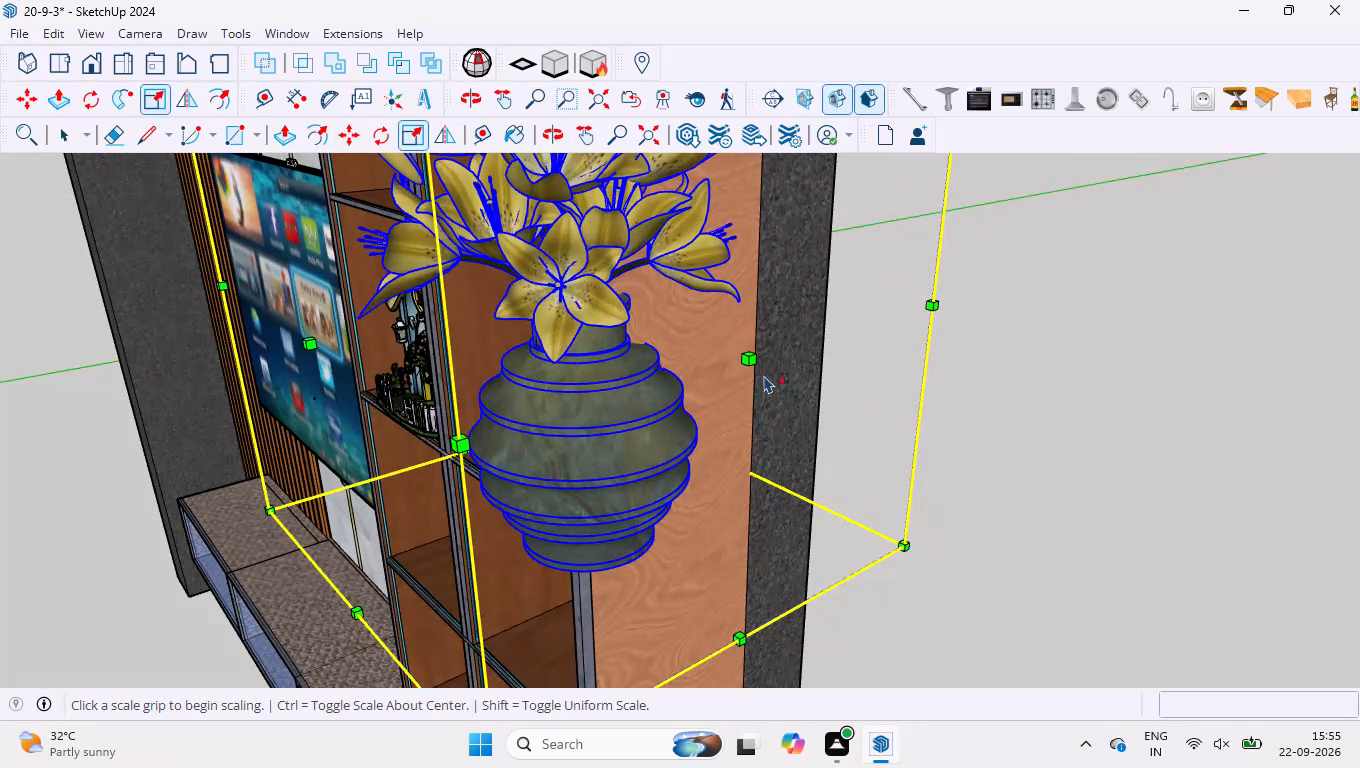
left_click(753, 361)
left_click(668, 353)
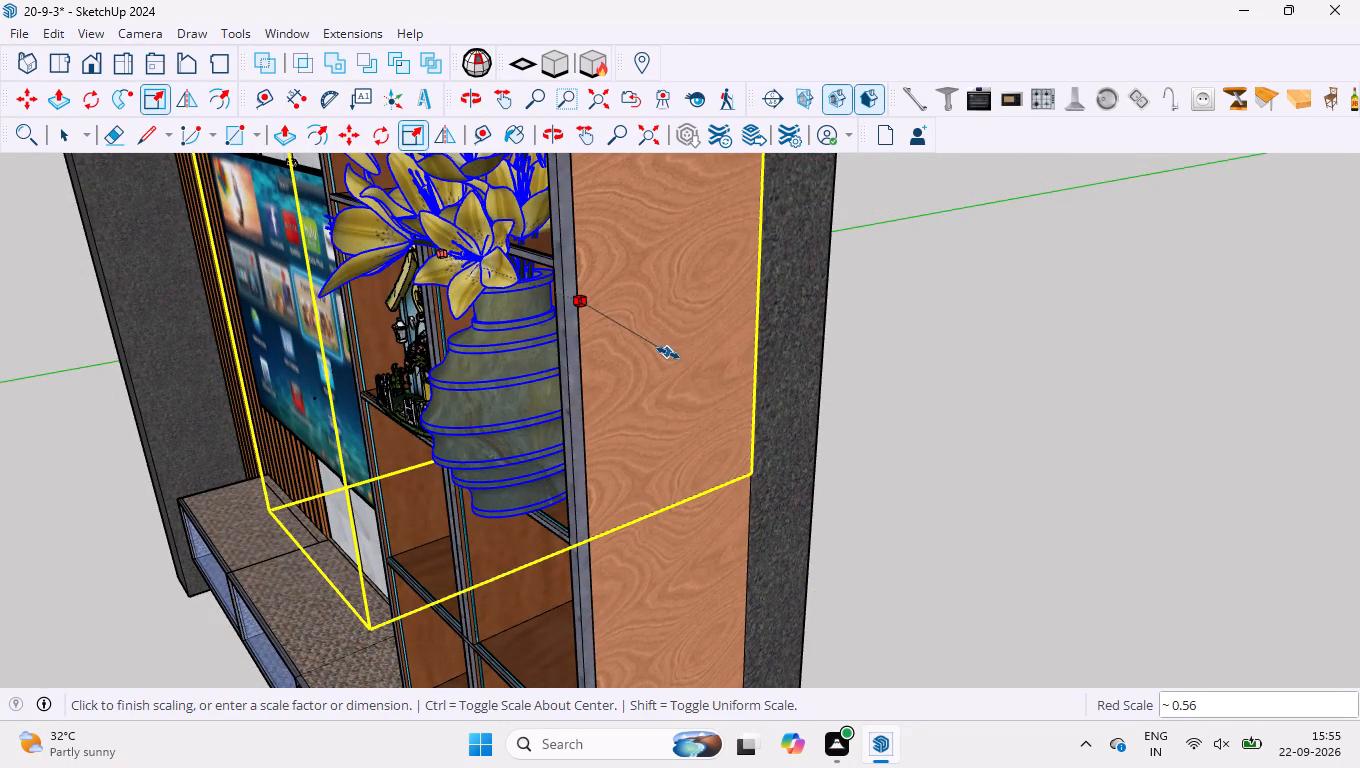
Scale the vase along the green axis until its depth fits flush with the cabinet's front edge, and deselect it.
scroll(700, 383, "down", 3)
scroll(327, 382, "up", 3)
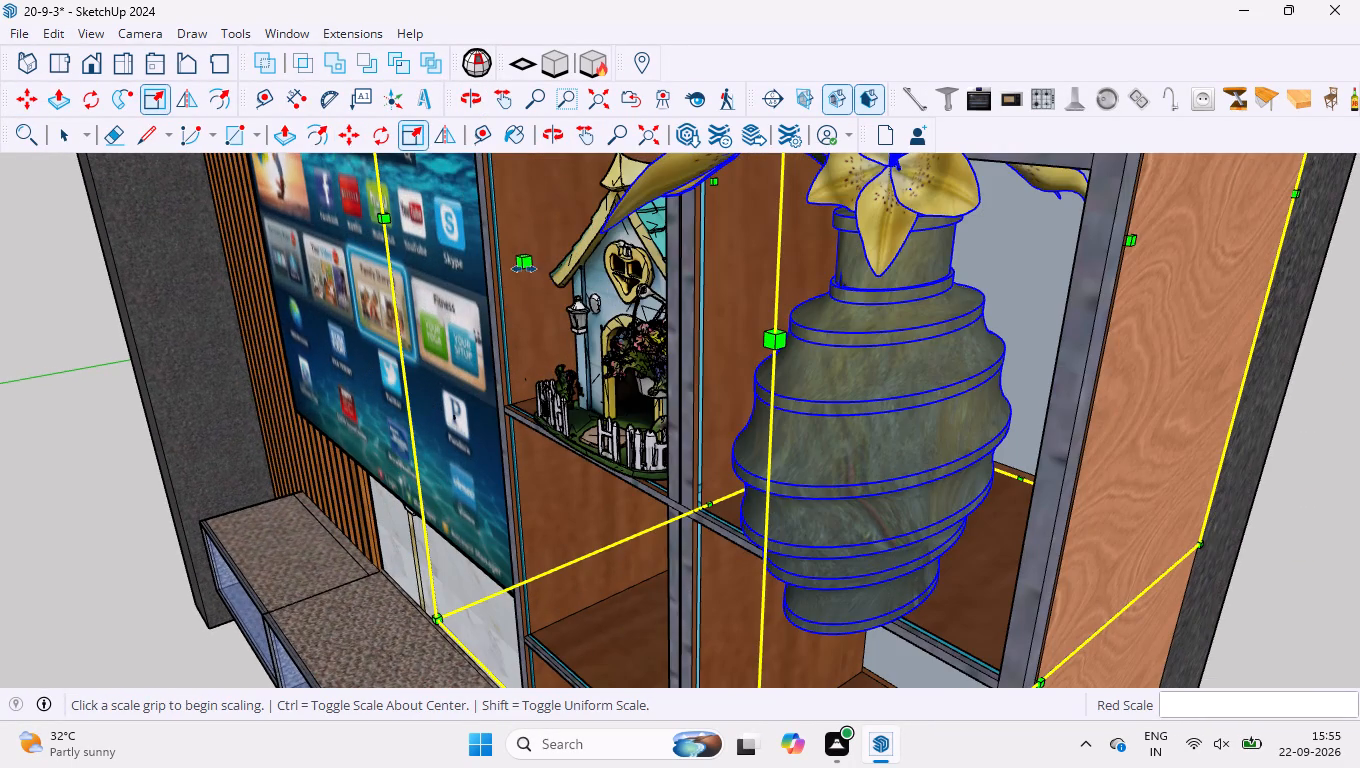
left_click(526, 264)
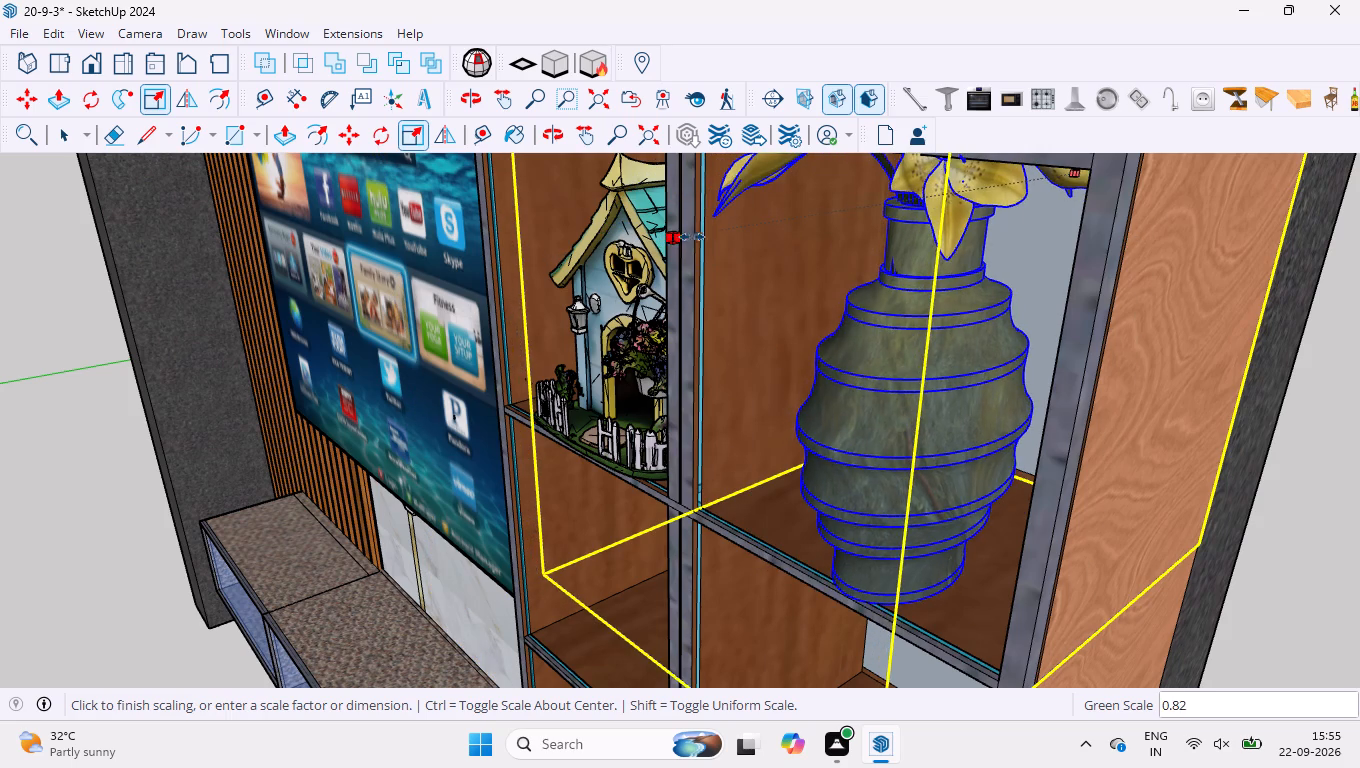
scroll(693, 235, "up", 5)
middle_click_drag(693, 234, 1068, 413)
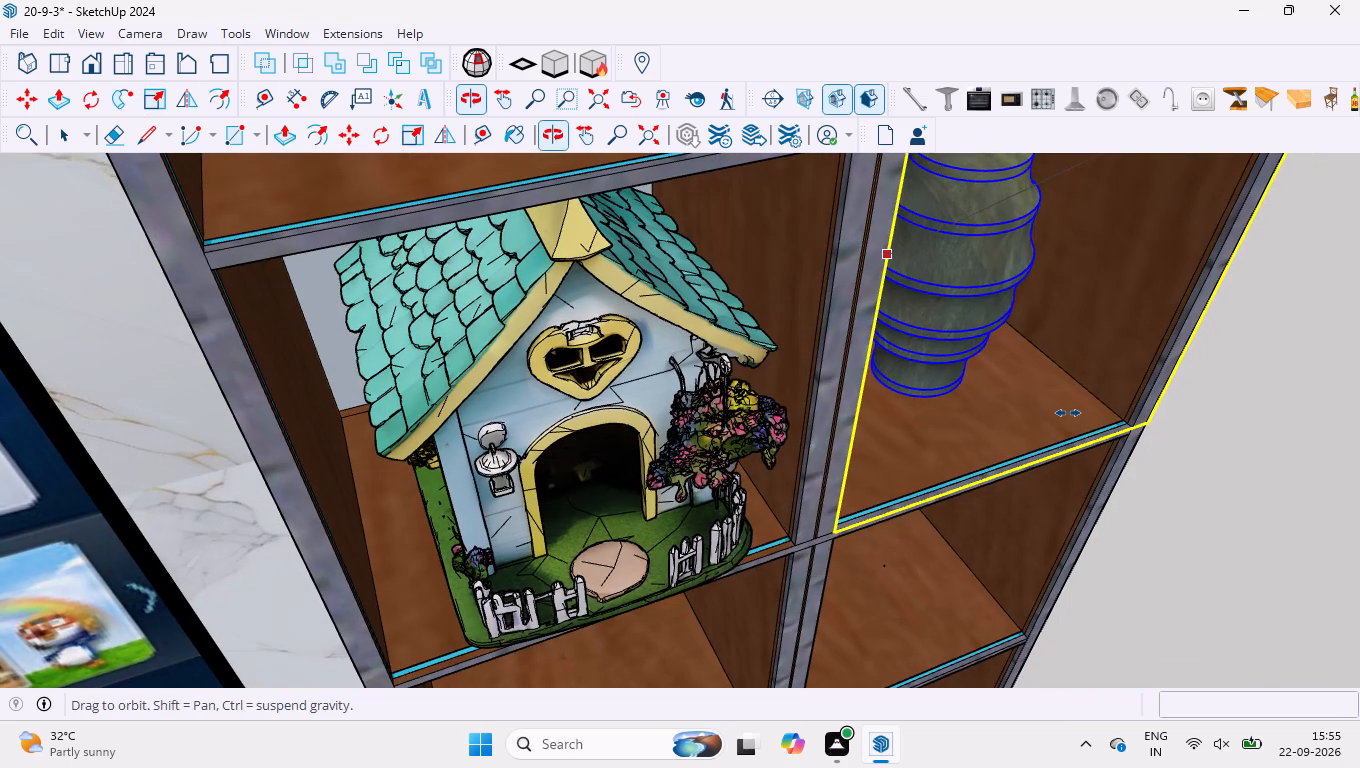
left_click(1067, 413)
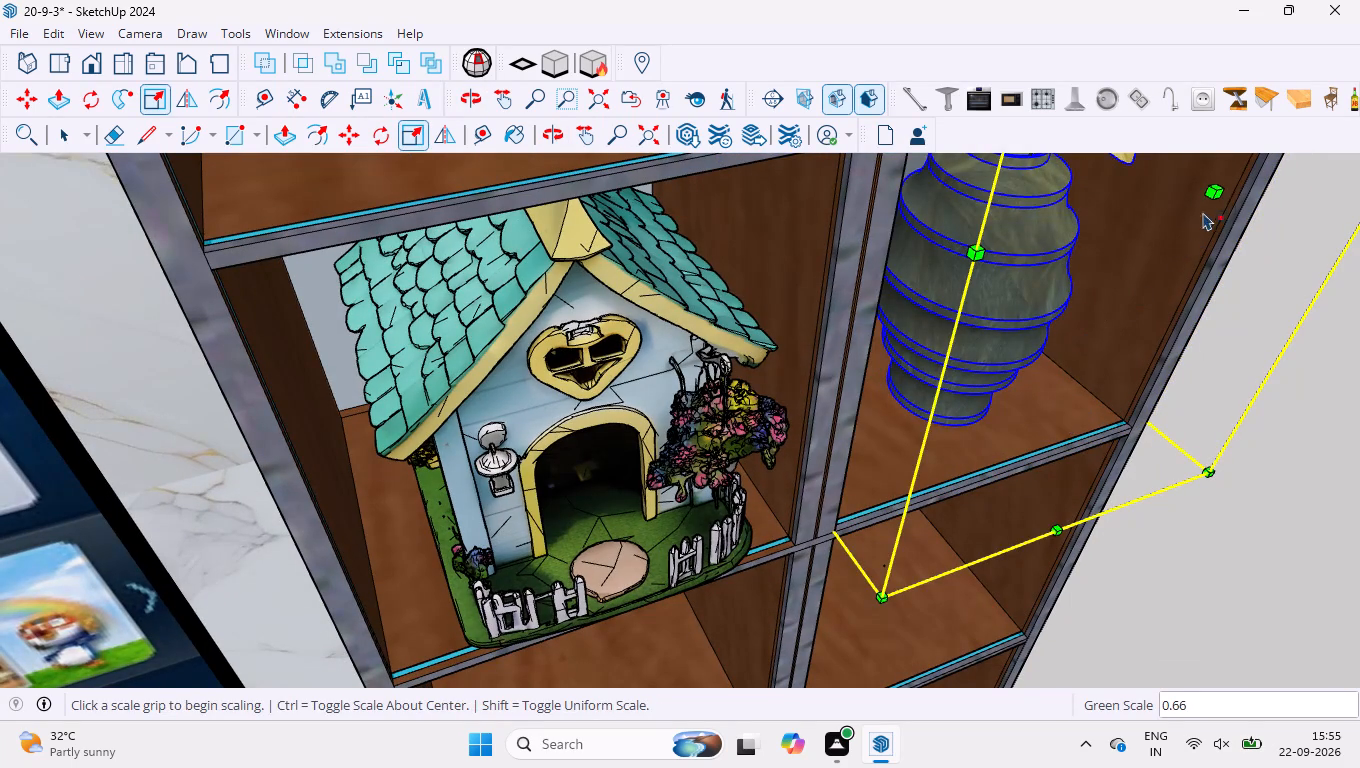
left_click(1223, 196)
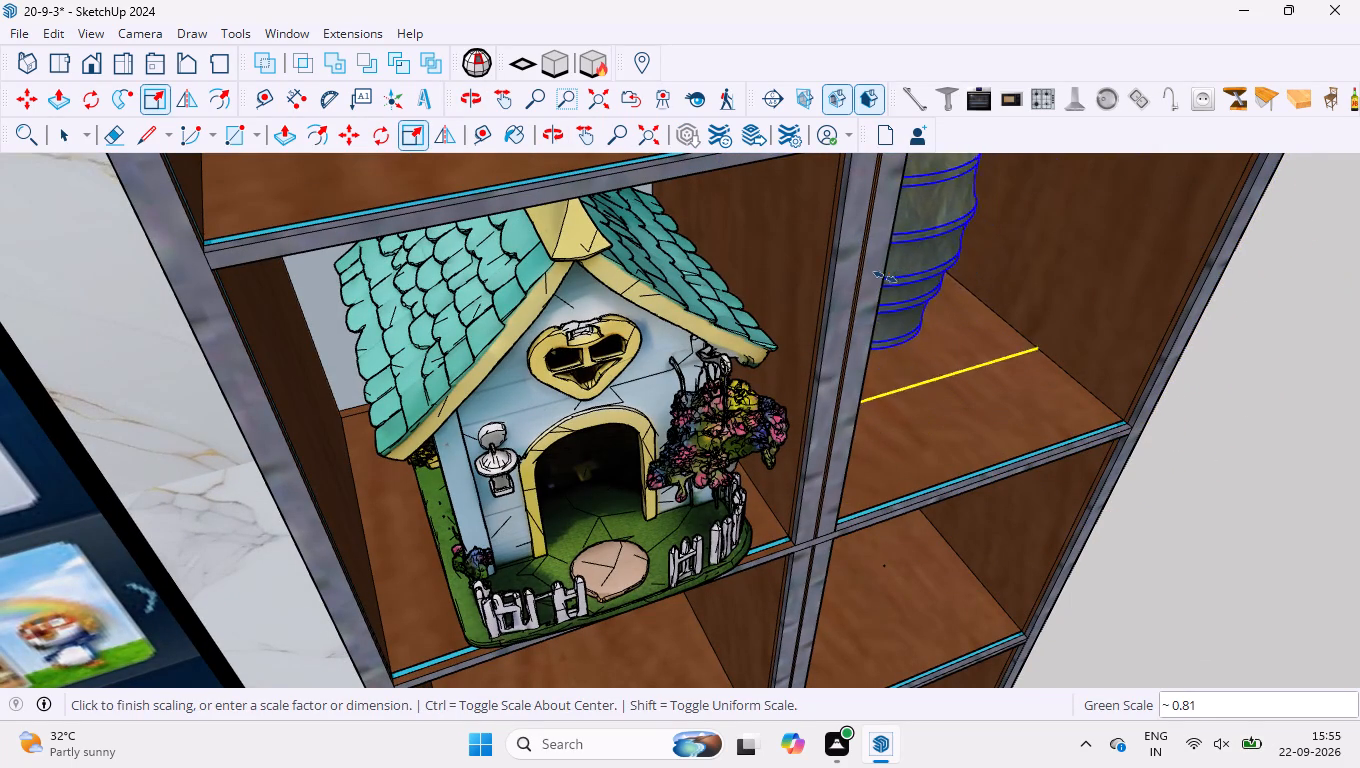
left_click(883, 278)
key("space")
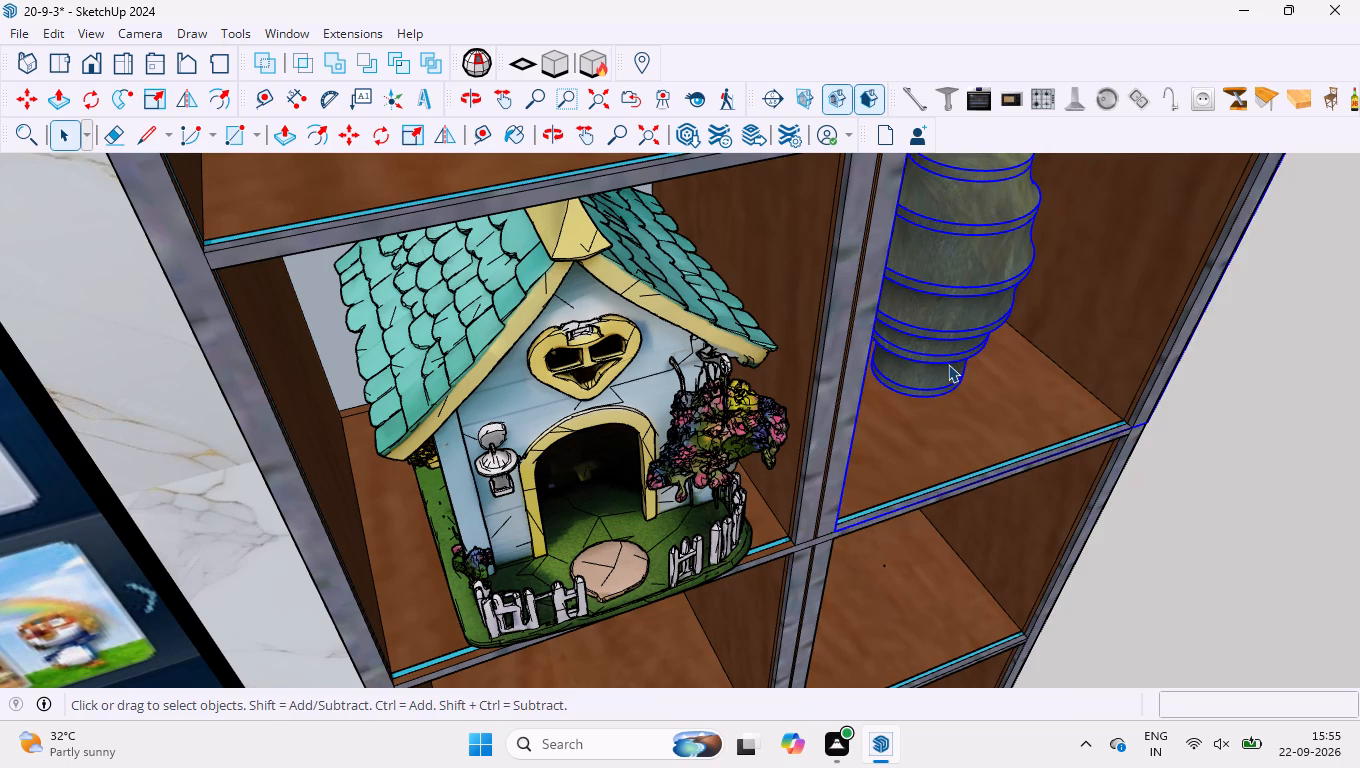
scroll(948, 364, "down", 4)
left_click(1353, 477)
Scale the vase's height along the blue axis by about 0.56 so it fits under the shelf above, and deselect it.
scroll(1010, 429, "down", 8)
middle_click_drag(1002, 403, 884, 408)
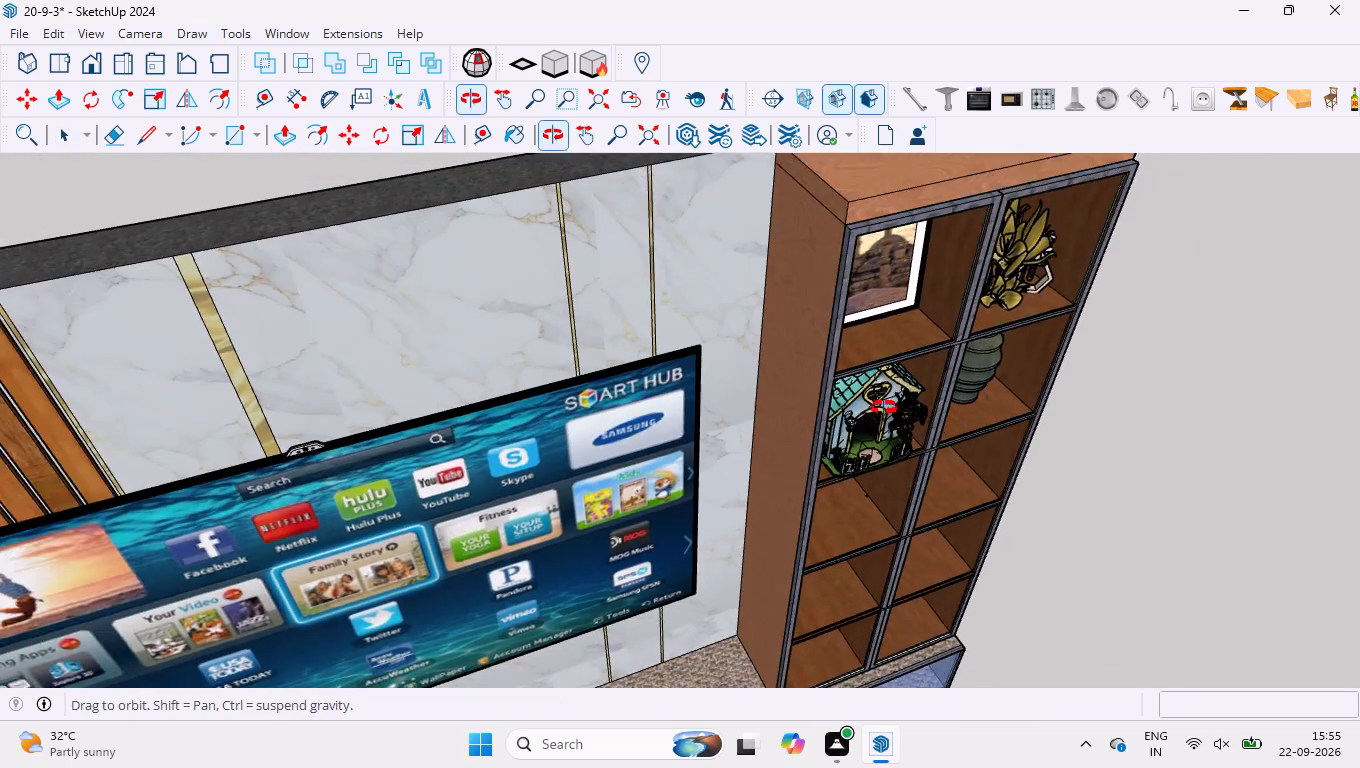
middle_click_drag(884, 408, 805, 378)
left_click(975, 455)
scroll(996, 501, "up", 2)
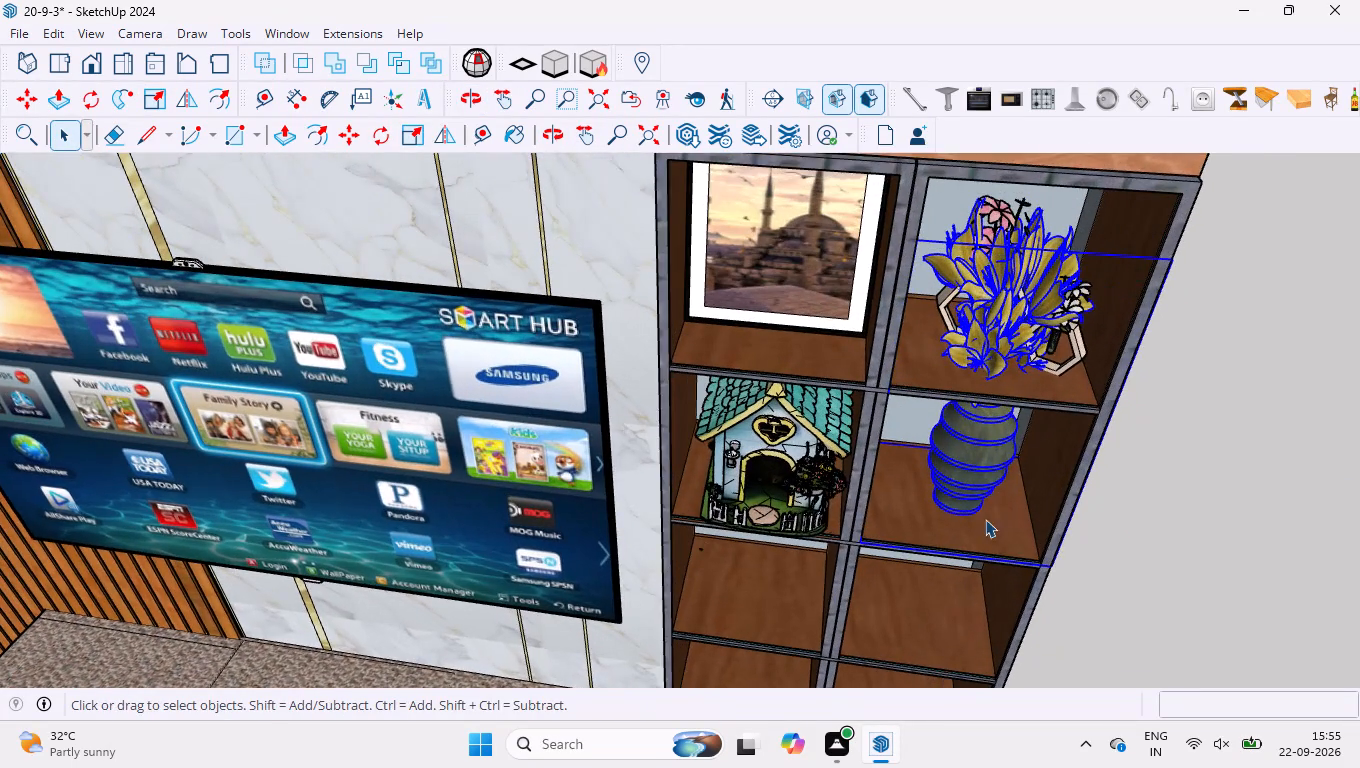
middle_click_drag(983, 519, 947, 423)
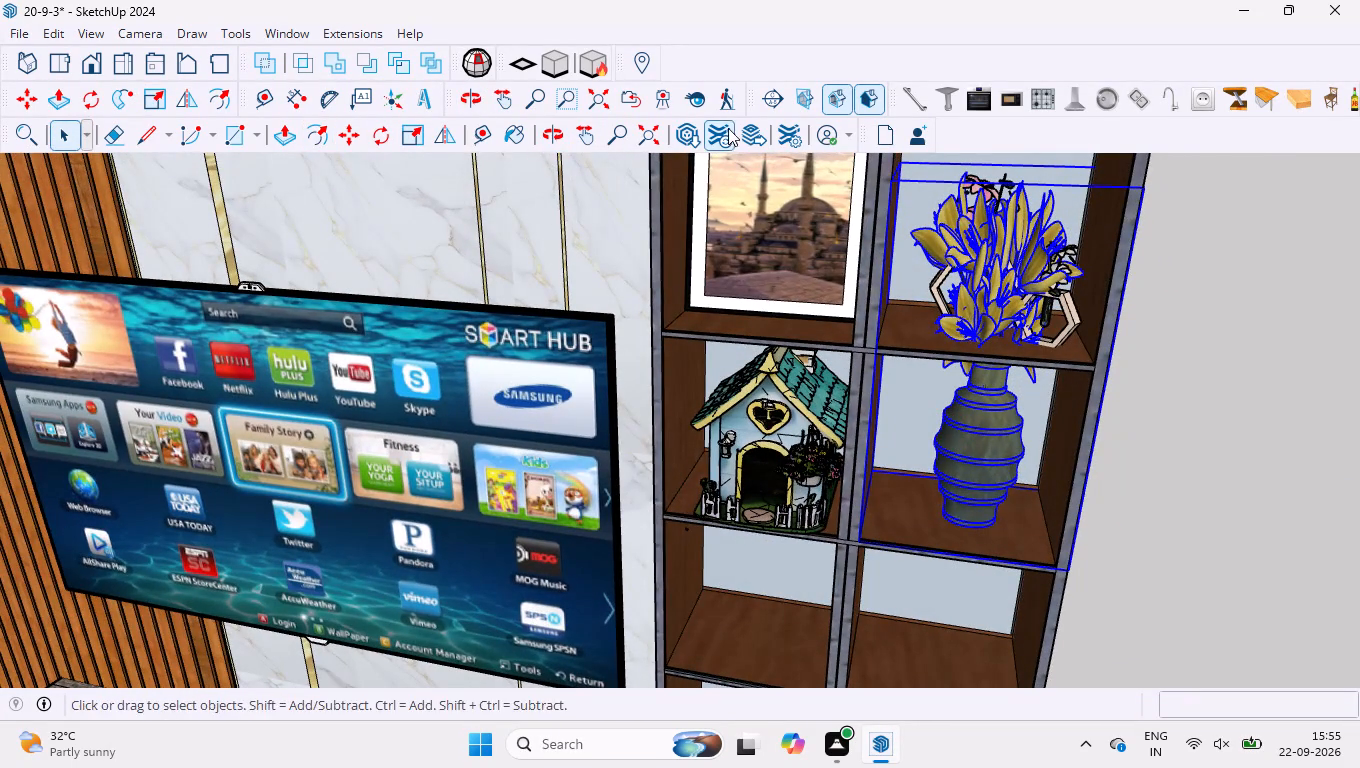
left_click(419, 139)
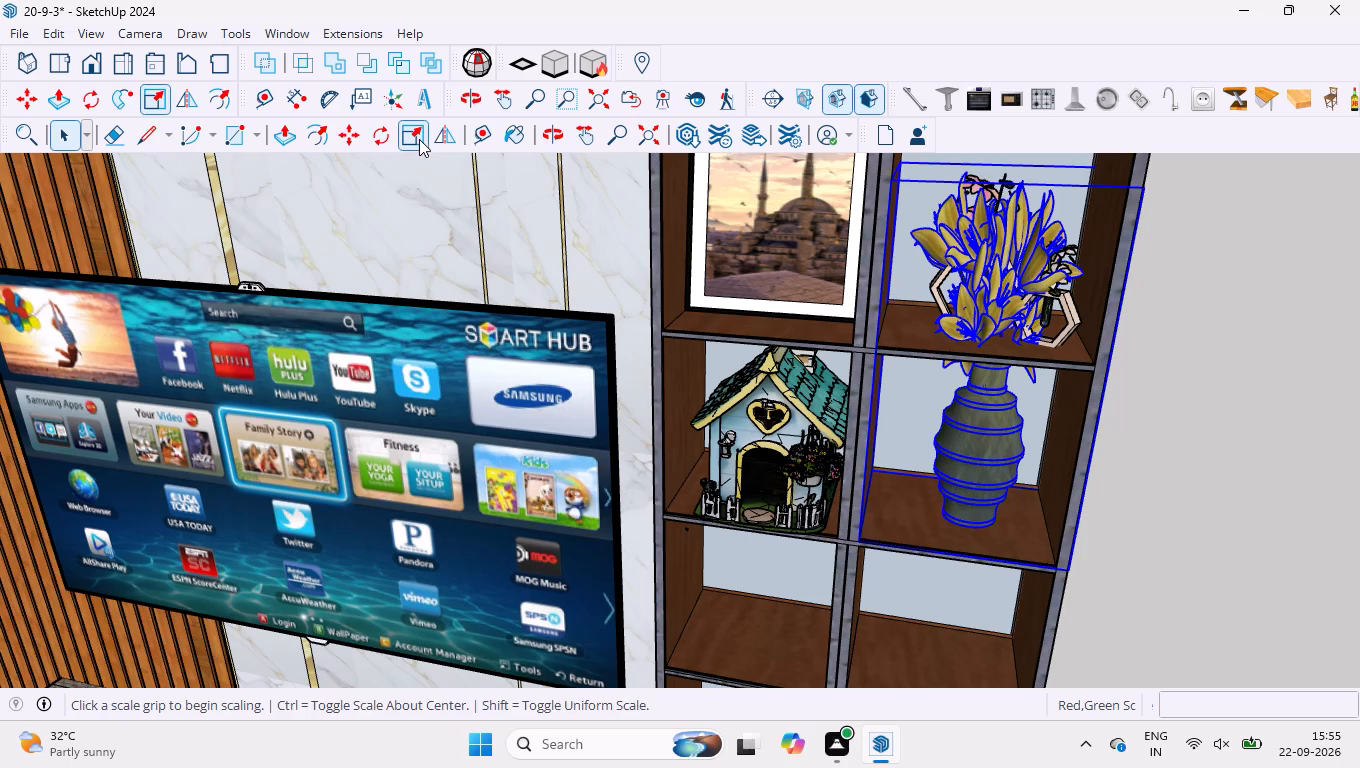
scroll(1040, 494, "down", 2)
scroll(1012, 226, "up", 5)
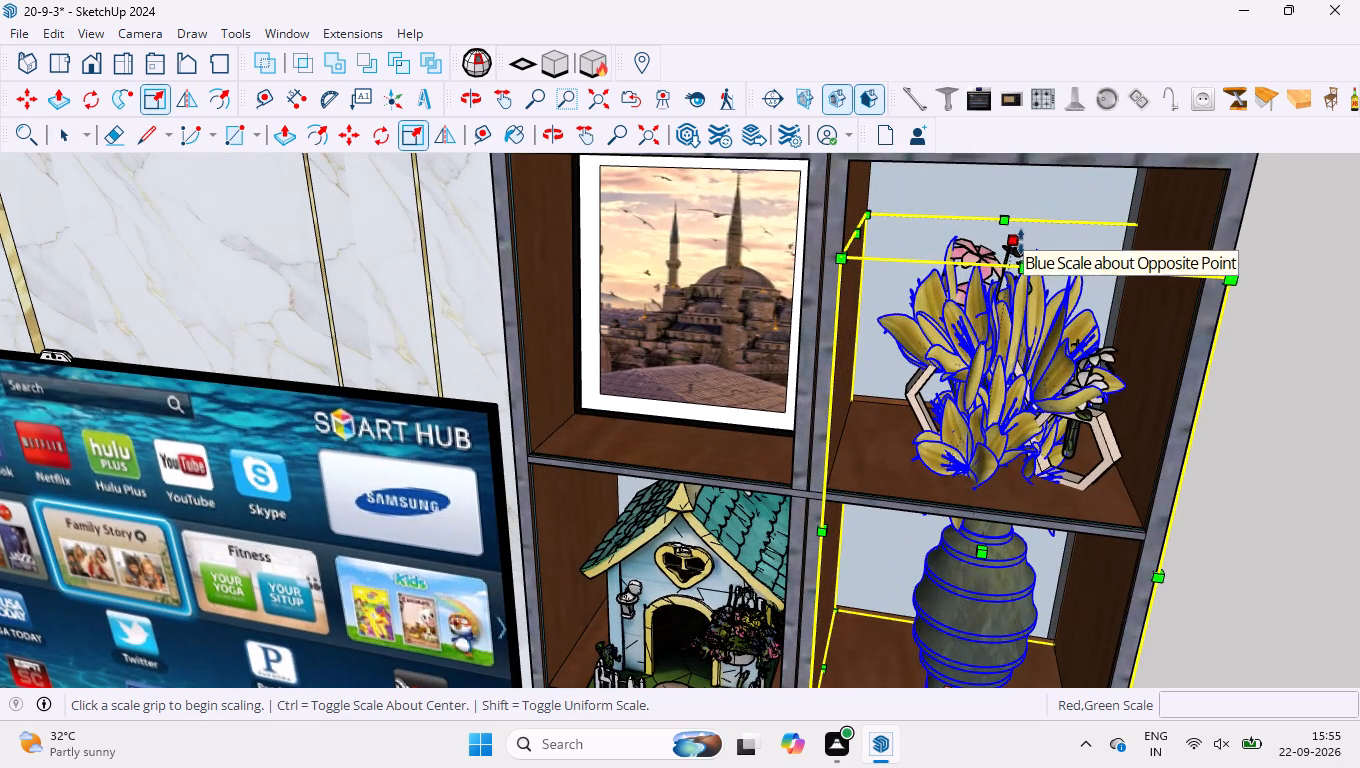
left_click(1016, 240)
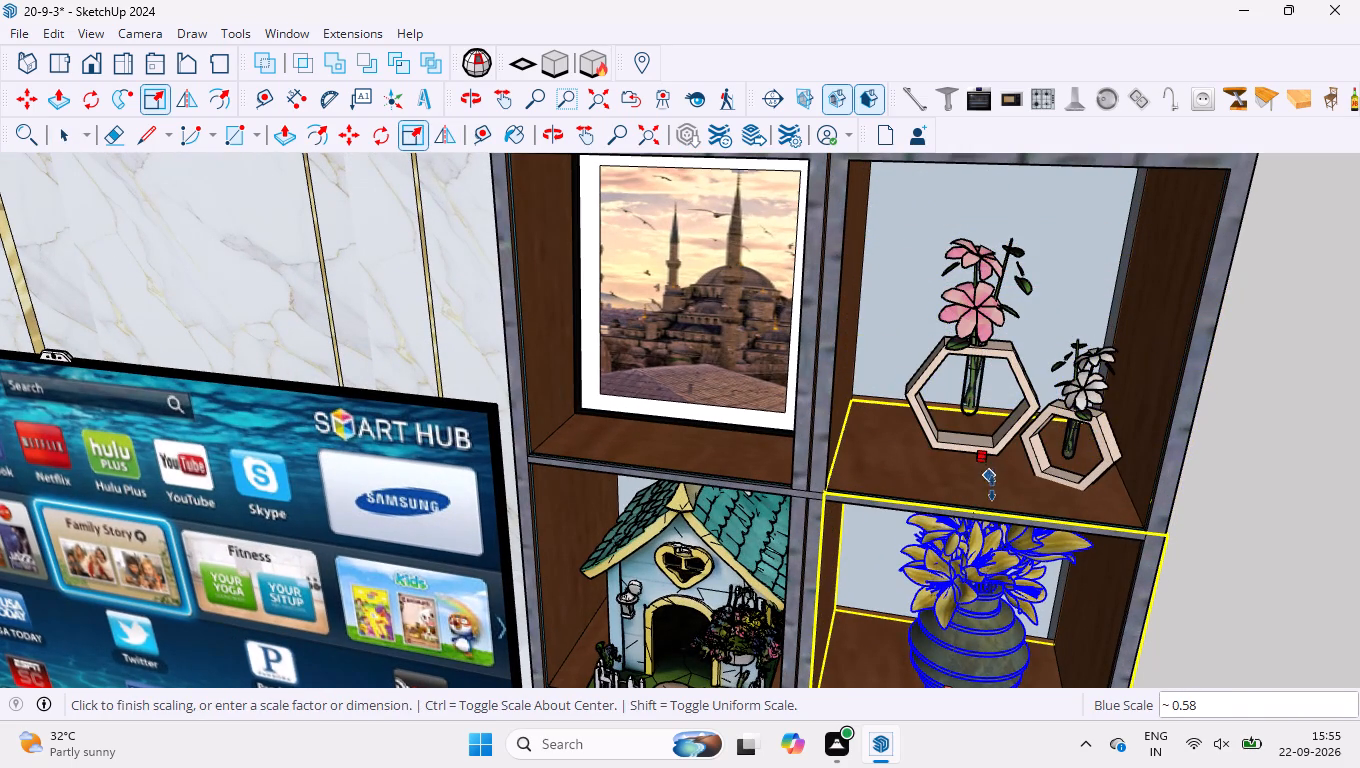
scroll(995, 528, "up", 2)
middle_click_drag(995, 528, 1001, 522)
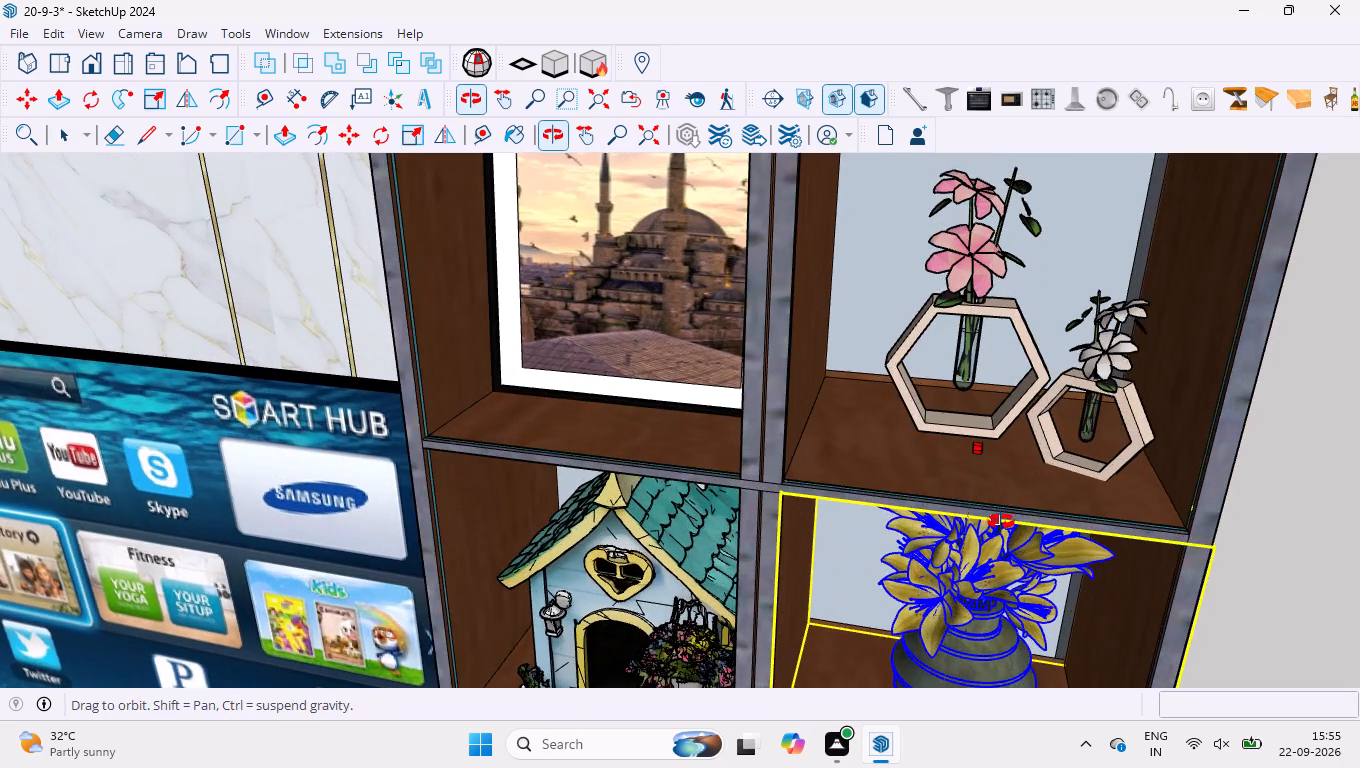
middle_click_drag(1001, 522, 1017, 392)
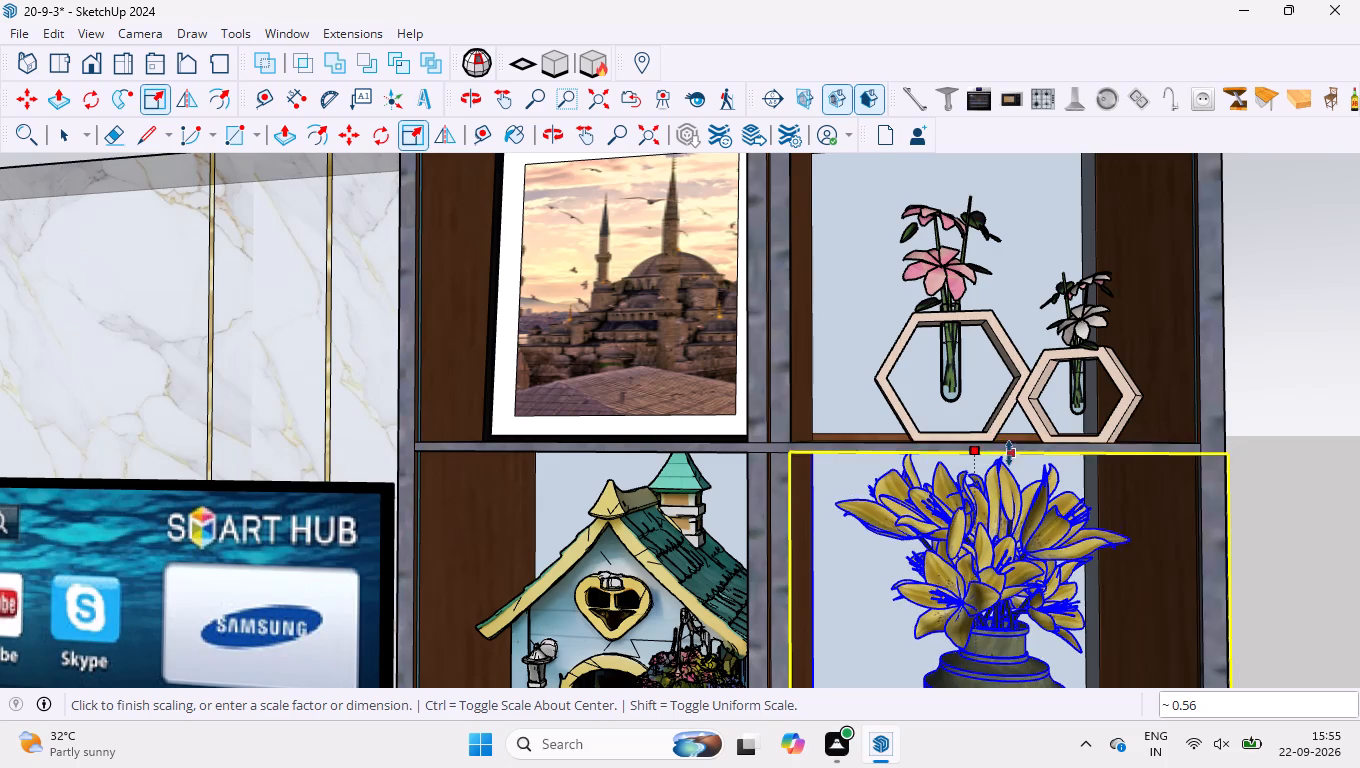
left_click(1009, 458)
key("space")
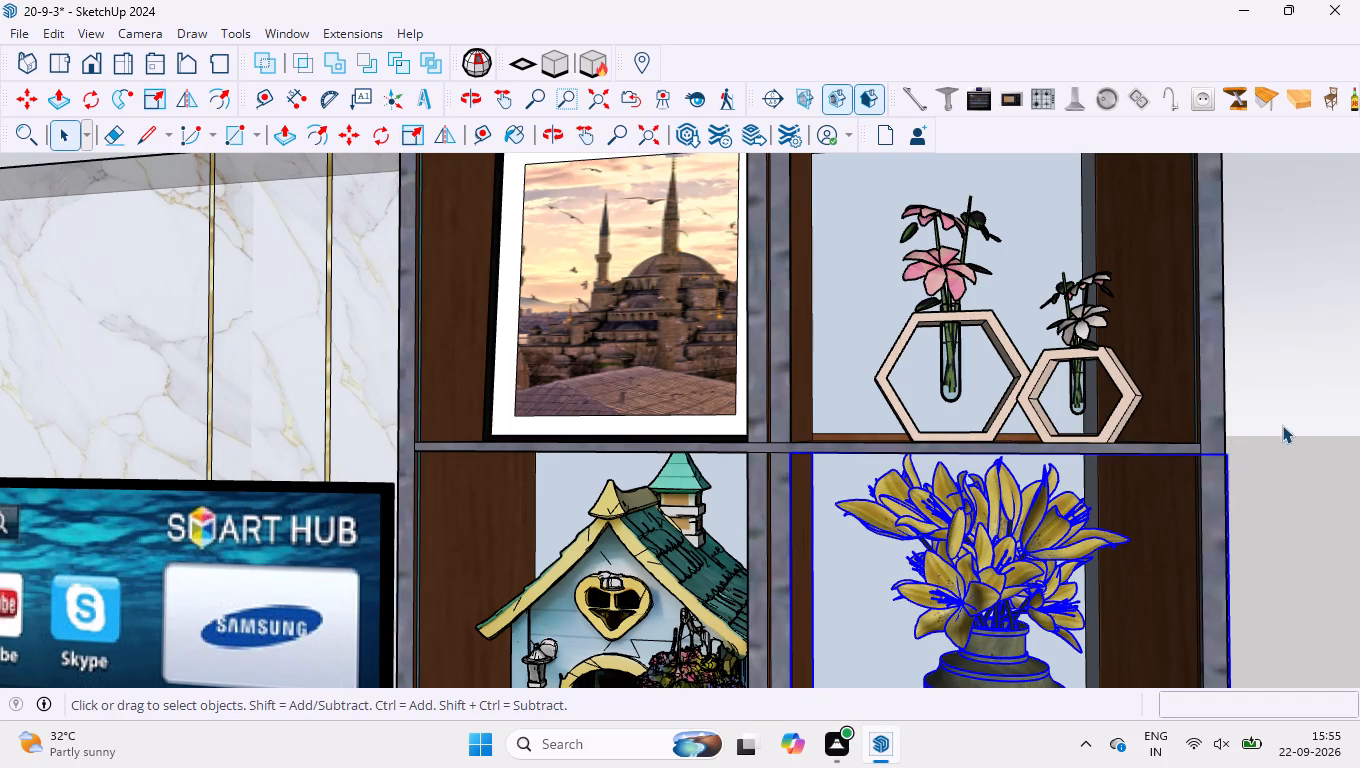
left_click(1287, 416)
Scale the vase slightly narrower along the red axis so its width stays inside the compartment's outer side panel.
scroll(1026, 378, "down", 3)
left_click(1057, 514)
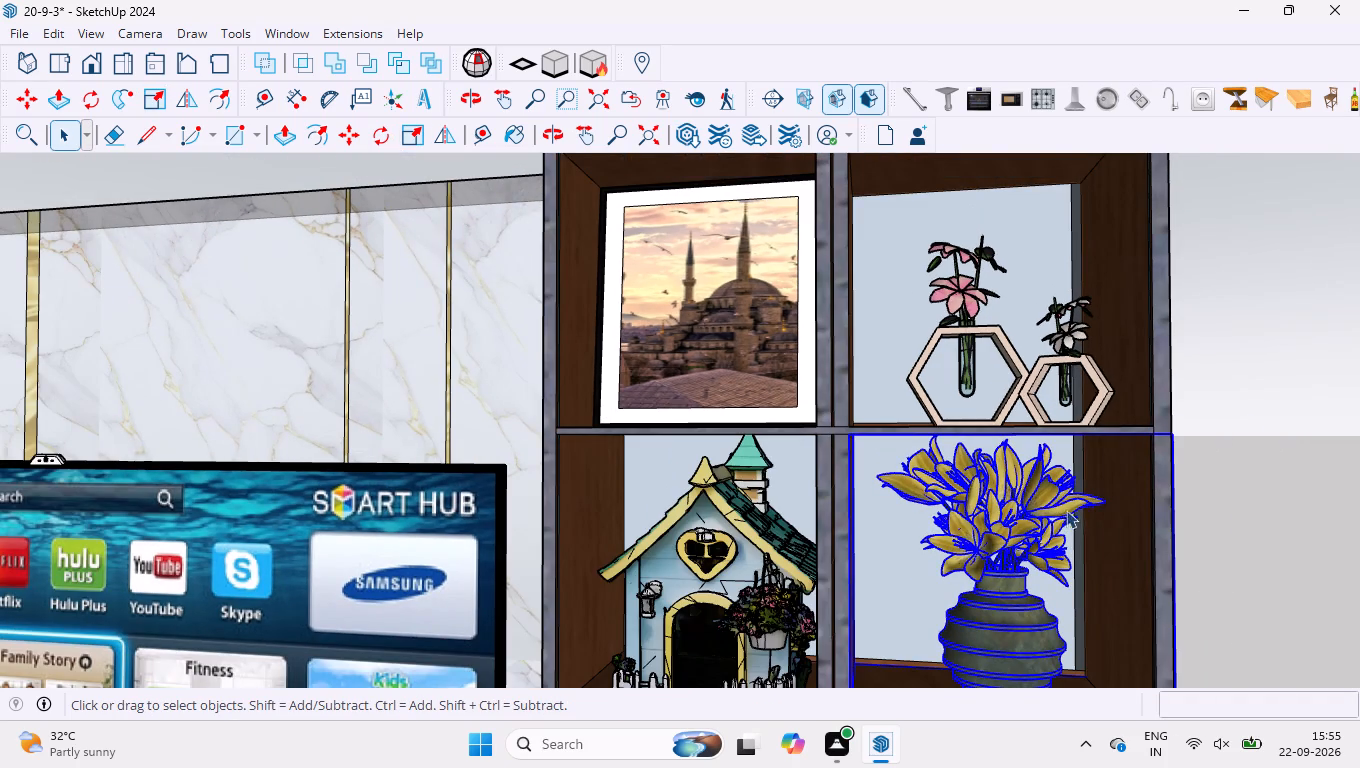
left_click(405, 141)
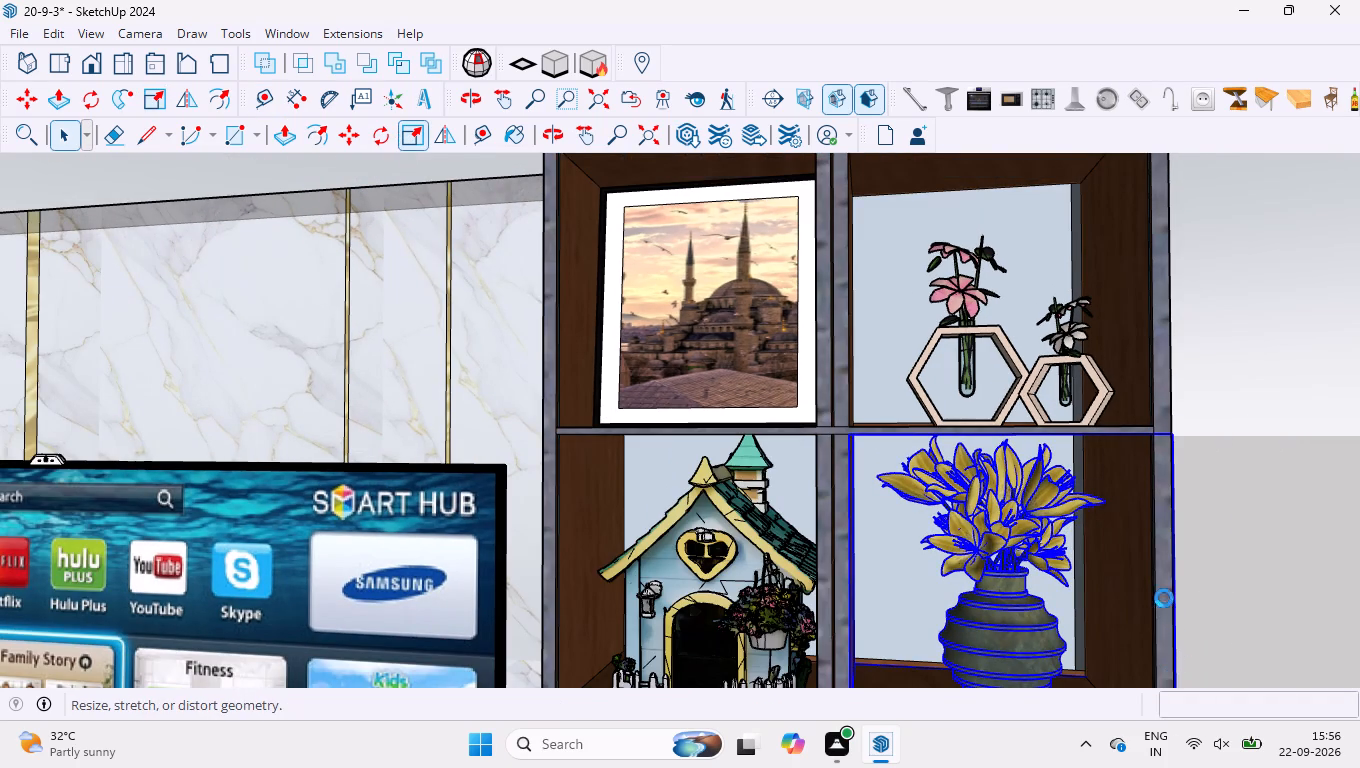
scroll(1100, 500, "down", 7)
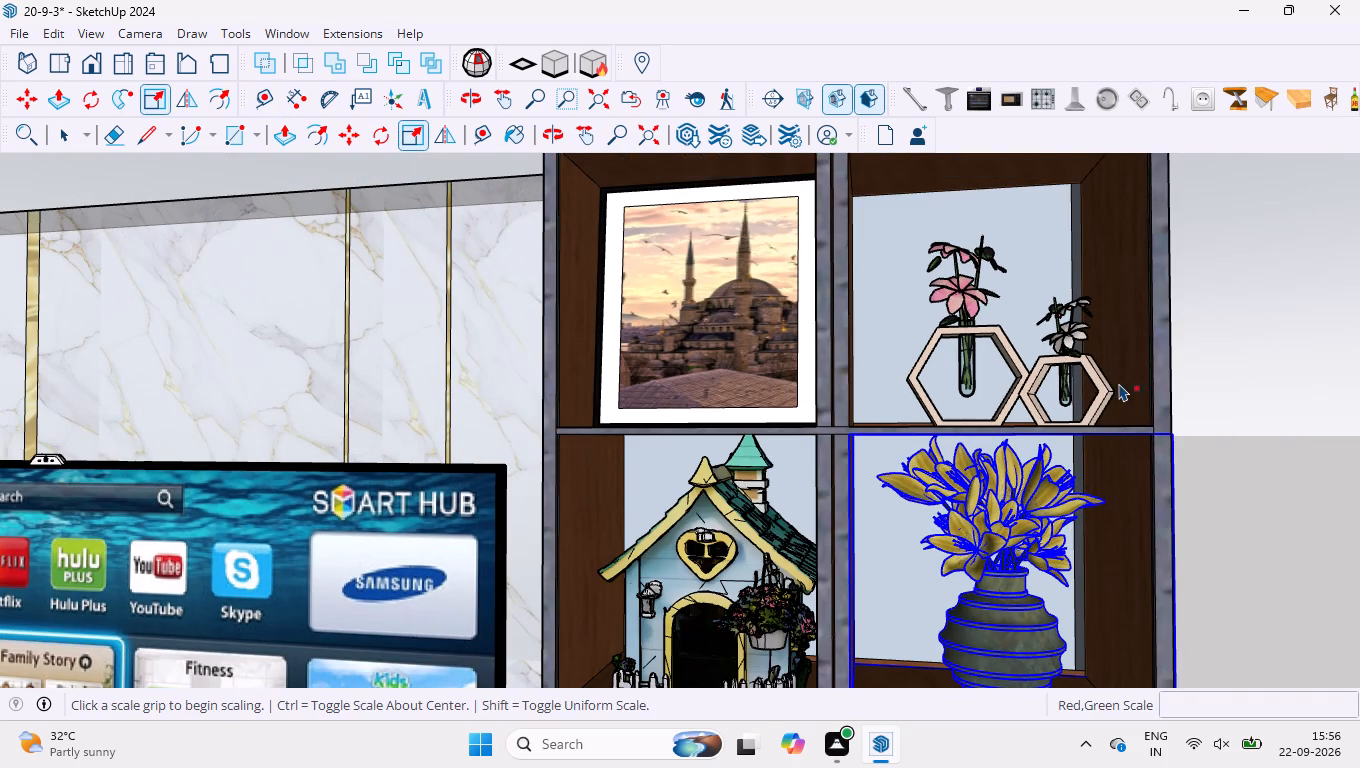
scroll(1119, 383, "down", 5)
scroll(1110, 506, "up", 1)
middle_click_drag(1143, 485, 1119, 493)
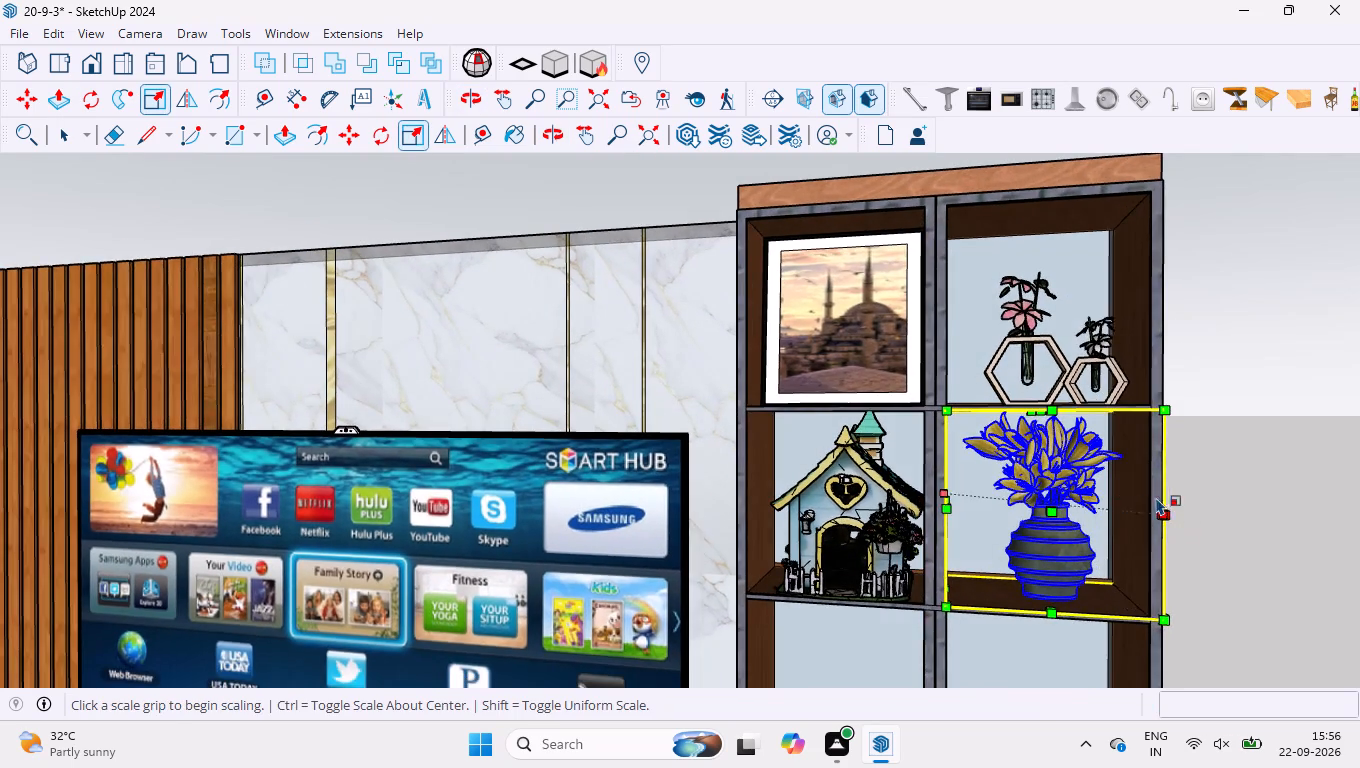
scroll(1153, 494, "up", 14)
scroll(1148, 451, "down", 4)
middle_click_drag(1278, 546, 1274, 544)
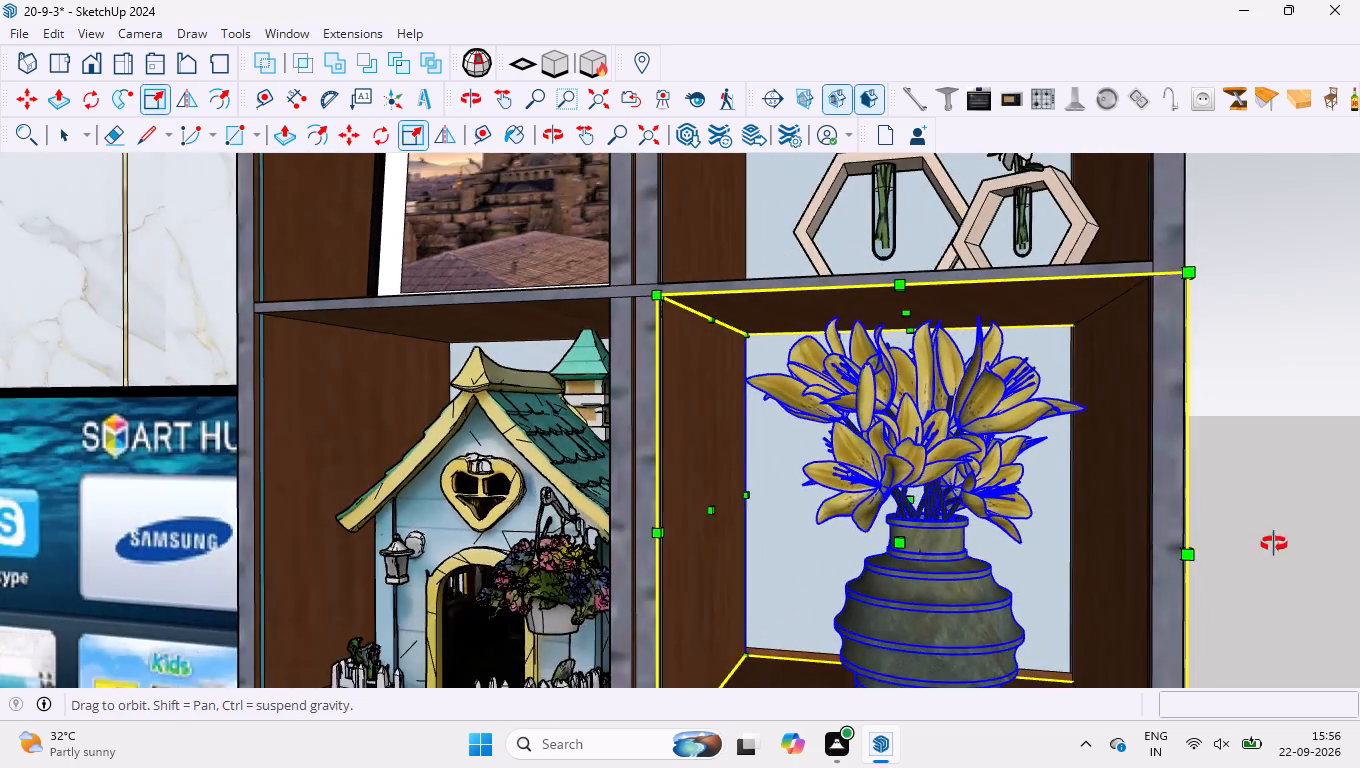
middle_click_drag(1274, 544, 1174, 543)
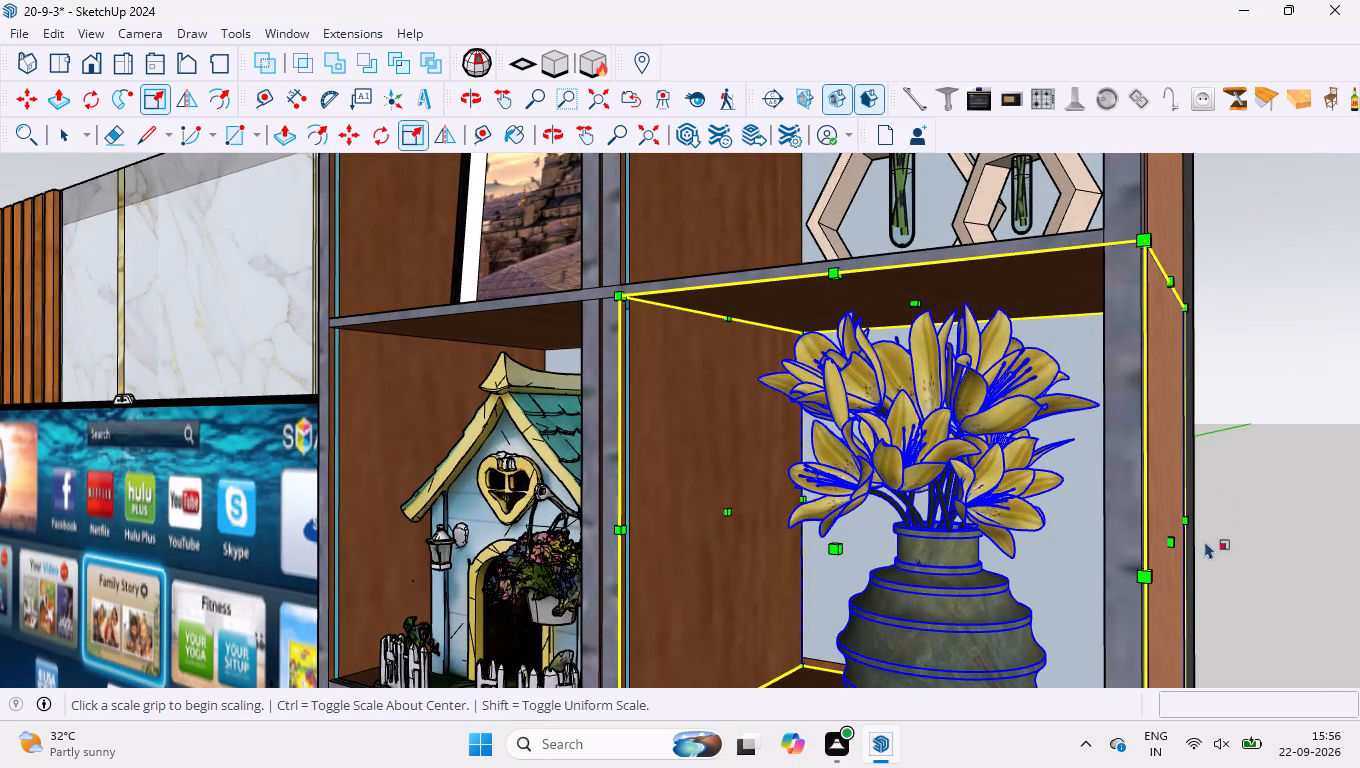
left_click(1175, 545)
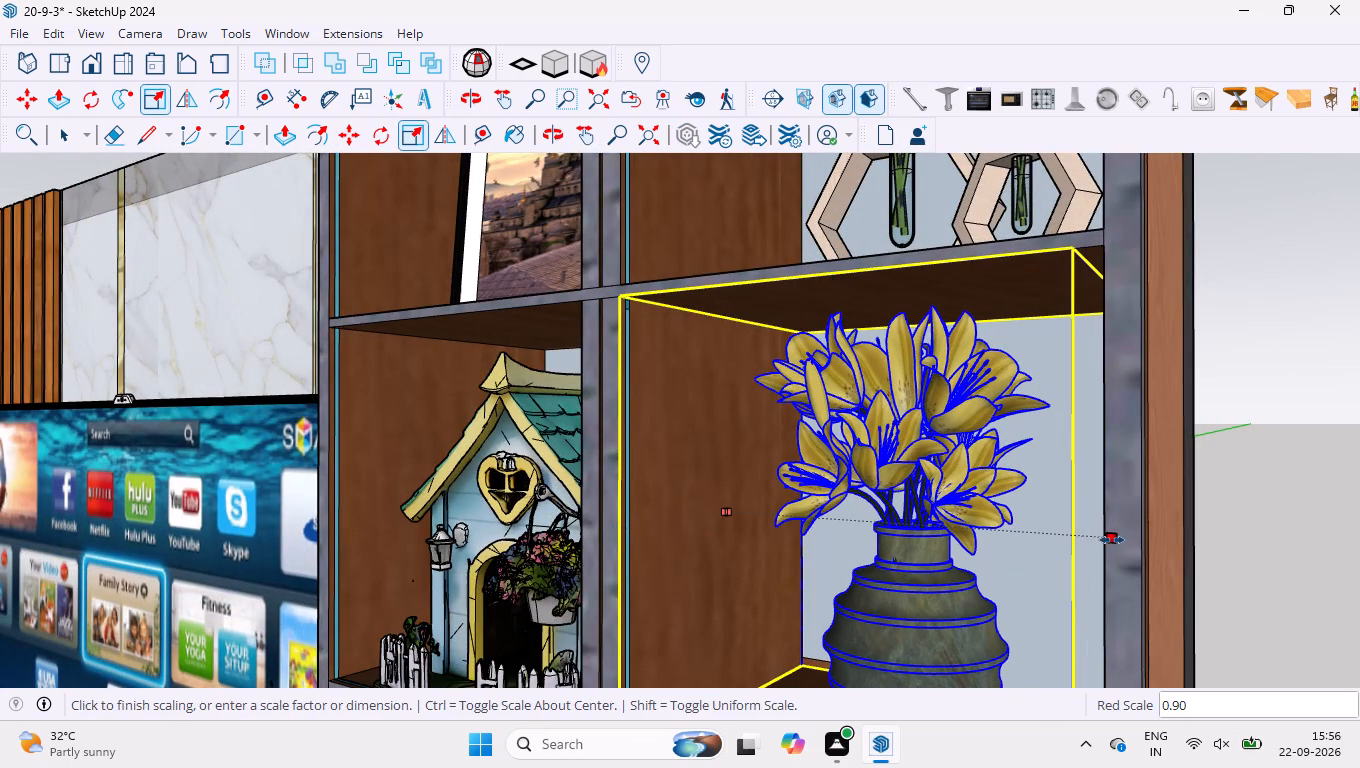
left_click(1105, 535)
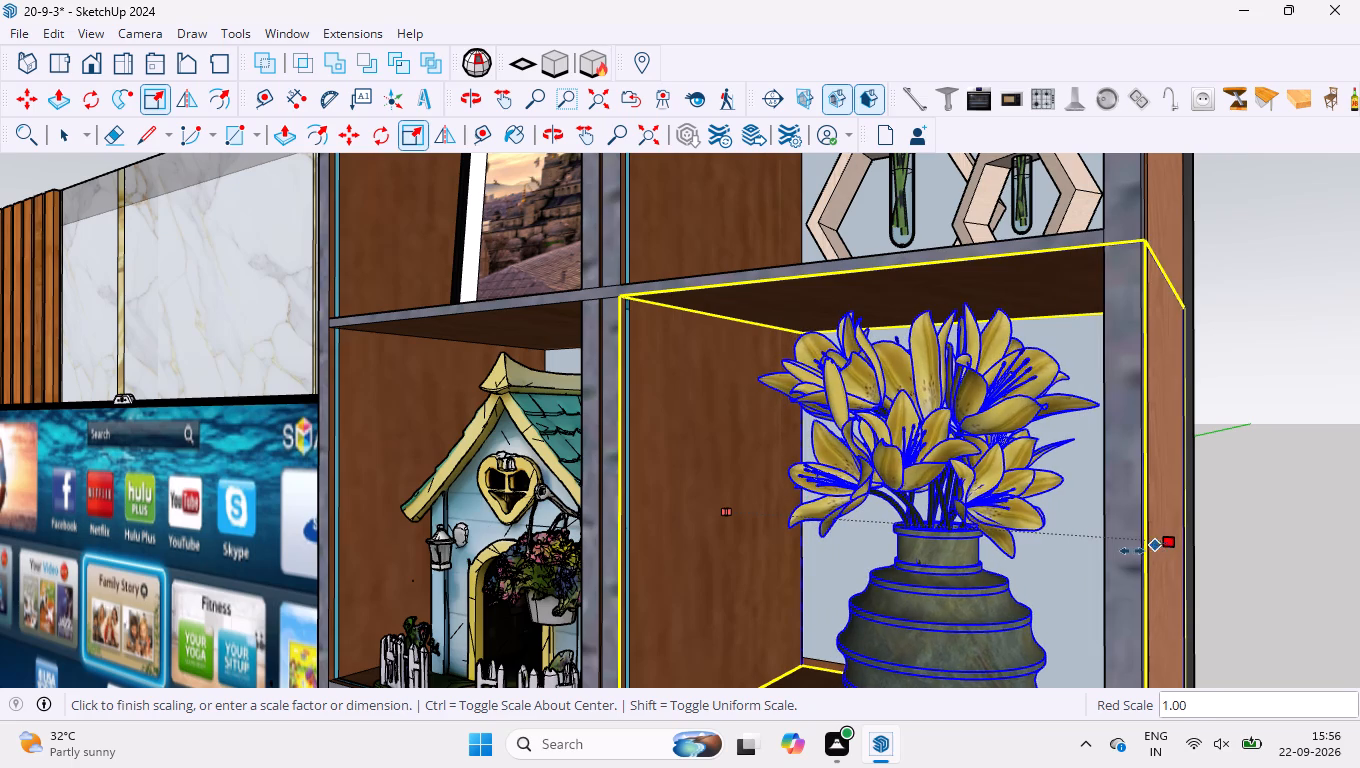
middle_click_drag(1121, 537, 1182, 539)
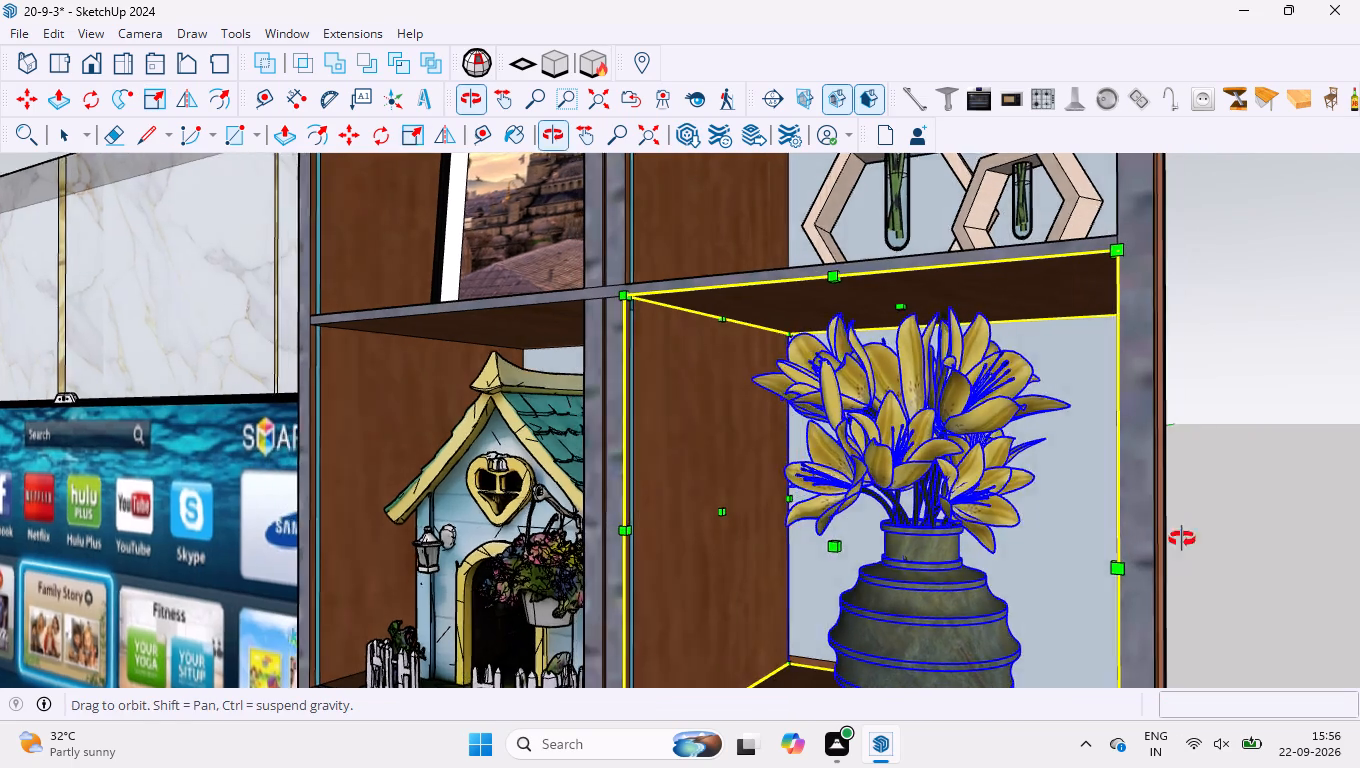
middle_click_drag(1182, 539, 1250, 539)
scroll(1090, 543, "up", 4)
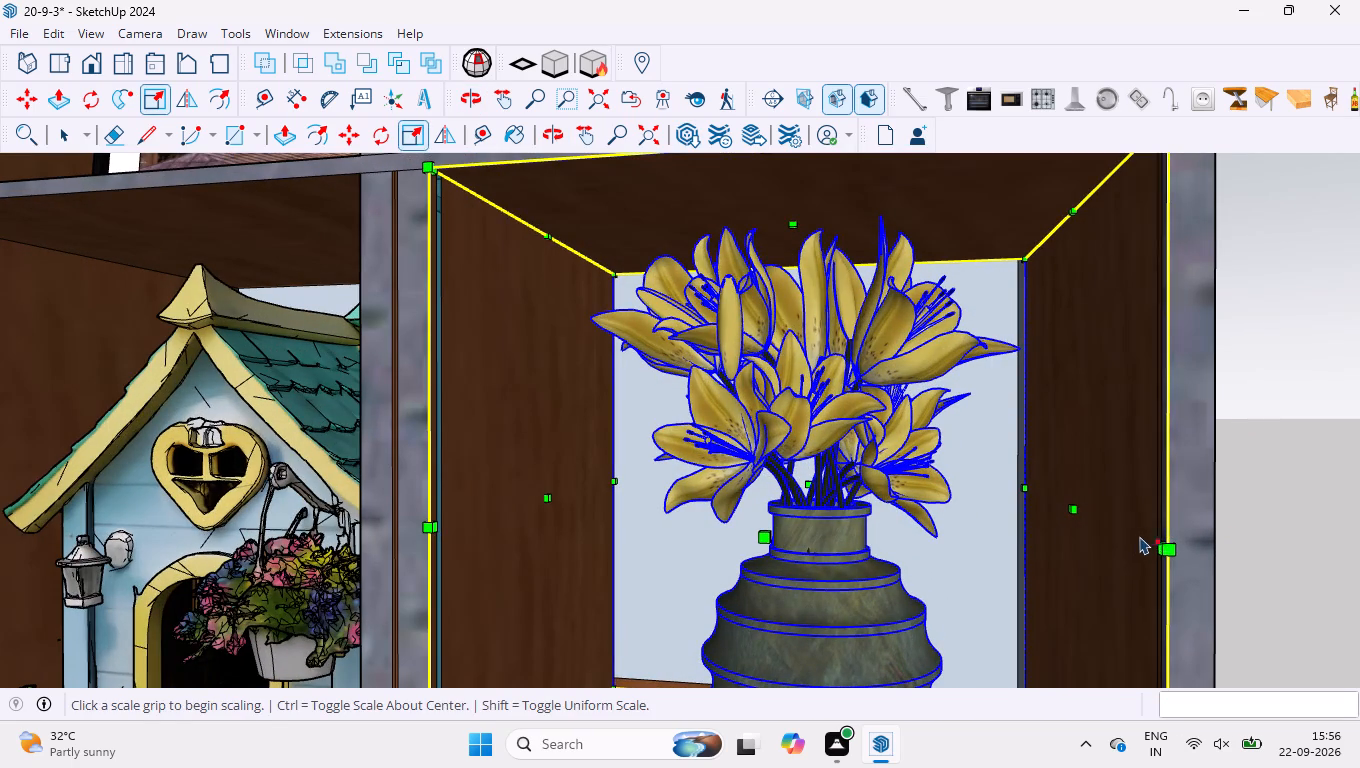
Finish scaling the flower vase and deselect it.
key("space")
left_click(1254, 507)
scroll(969, 499, "down", 19)
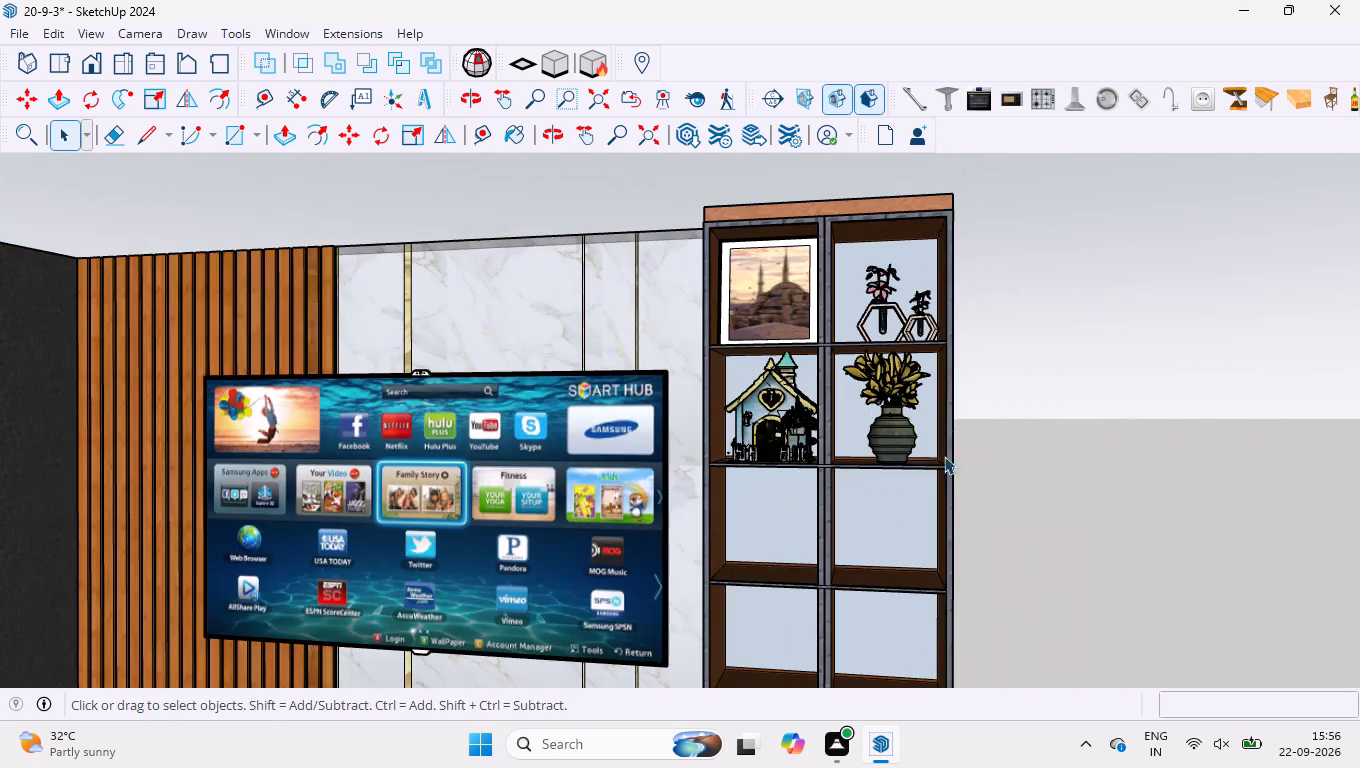
scroll(935, 457, "down", 8)
scroll(921, 592, "up", 3)
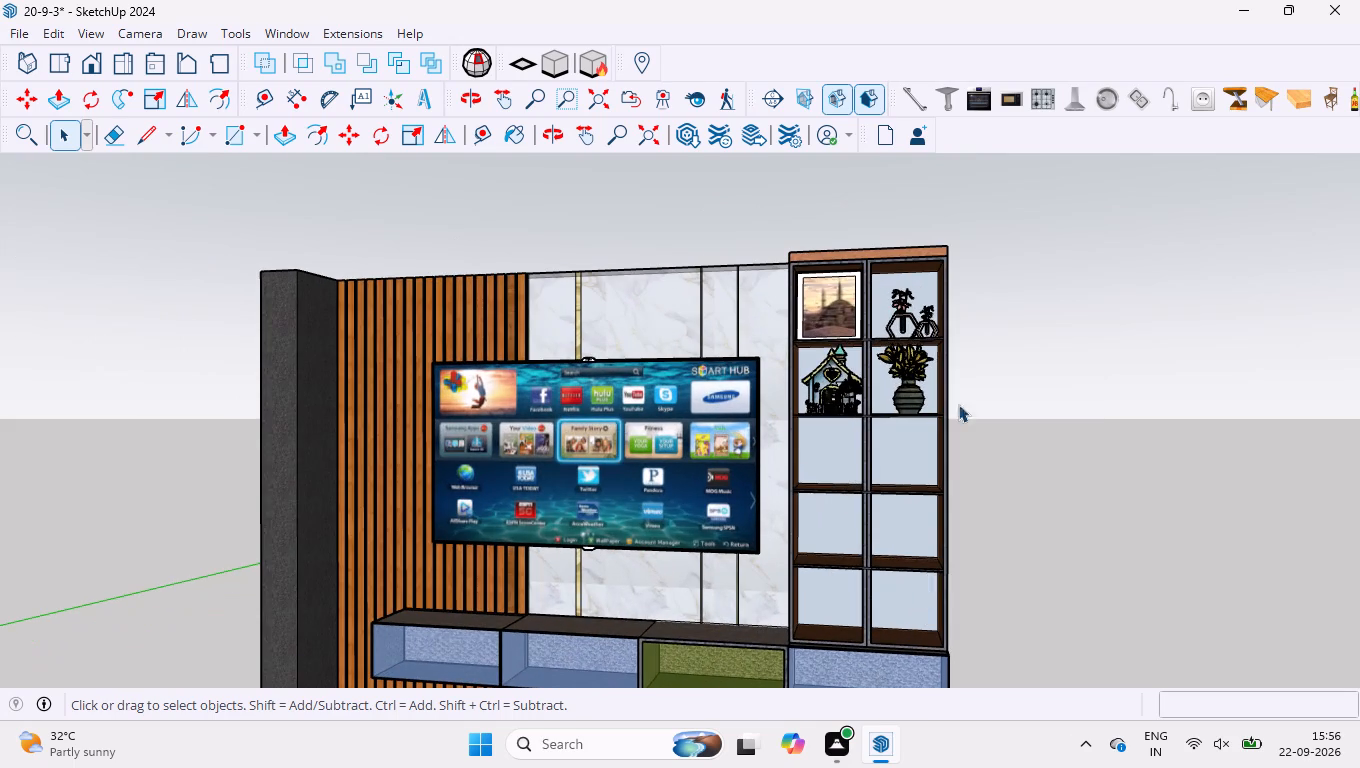
Search the 3D Warehouse for "aesthetic toys" and browse the models for another cabinet decoration.
left_click(681, 131)
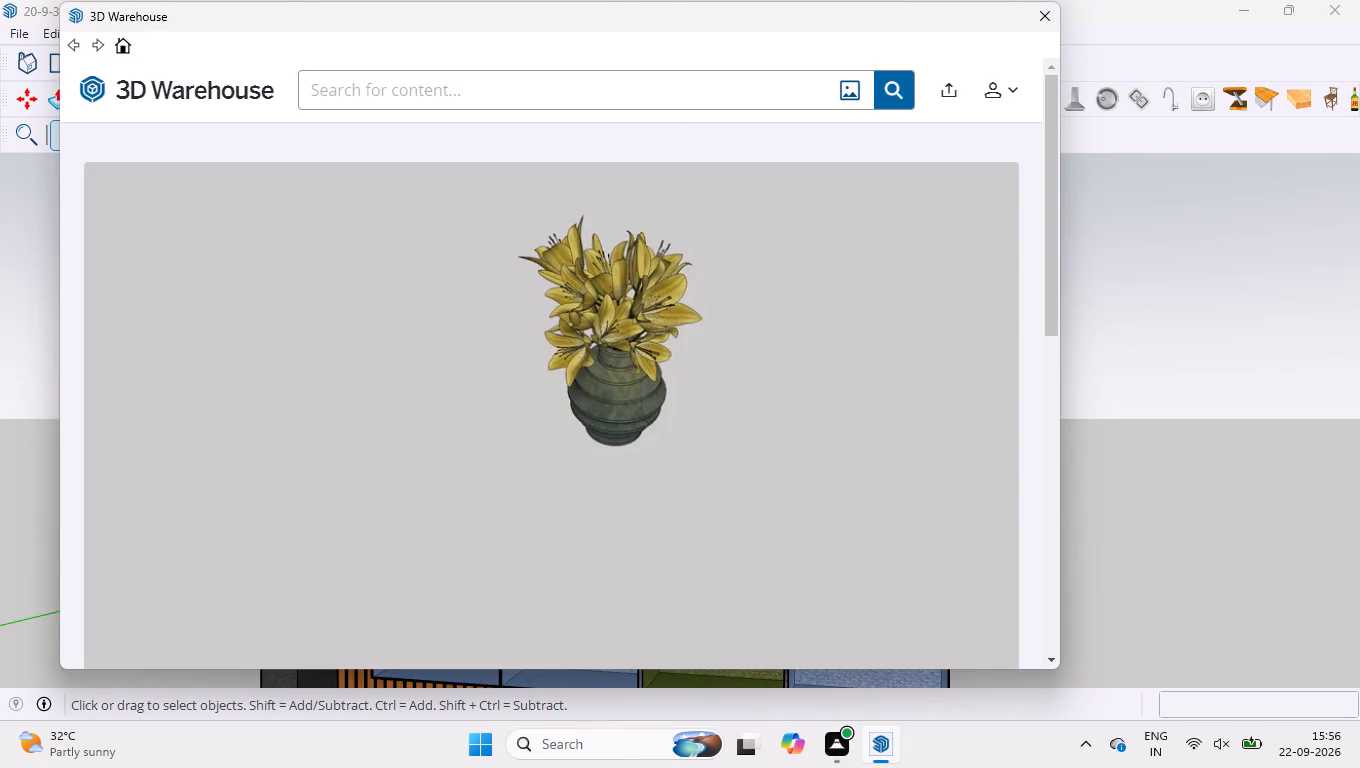
left_click(668, 102)
type("aesthetic toys")
key("Return")
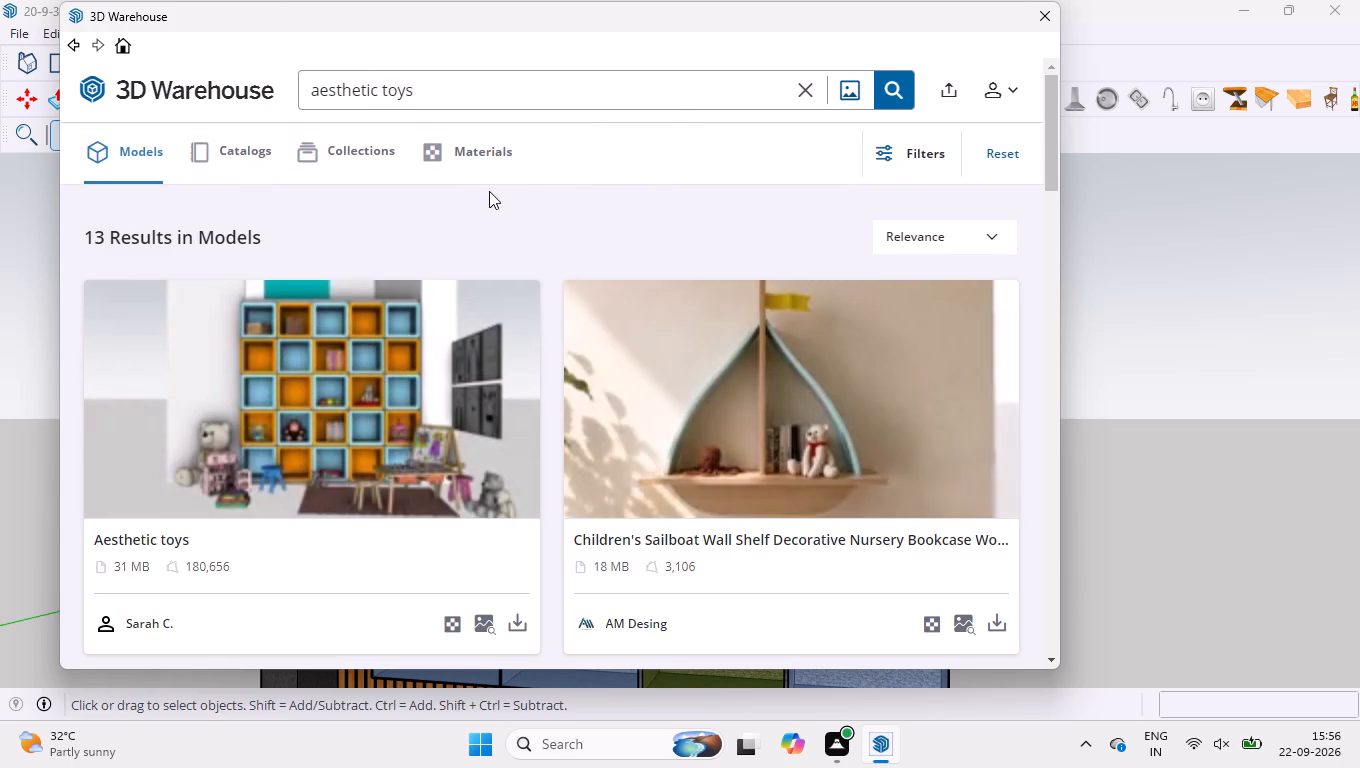
scroll(739, 365, "down", 5)
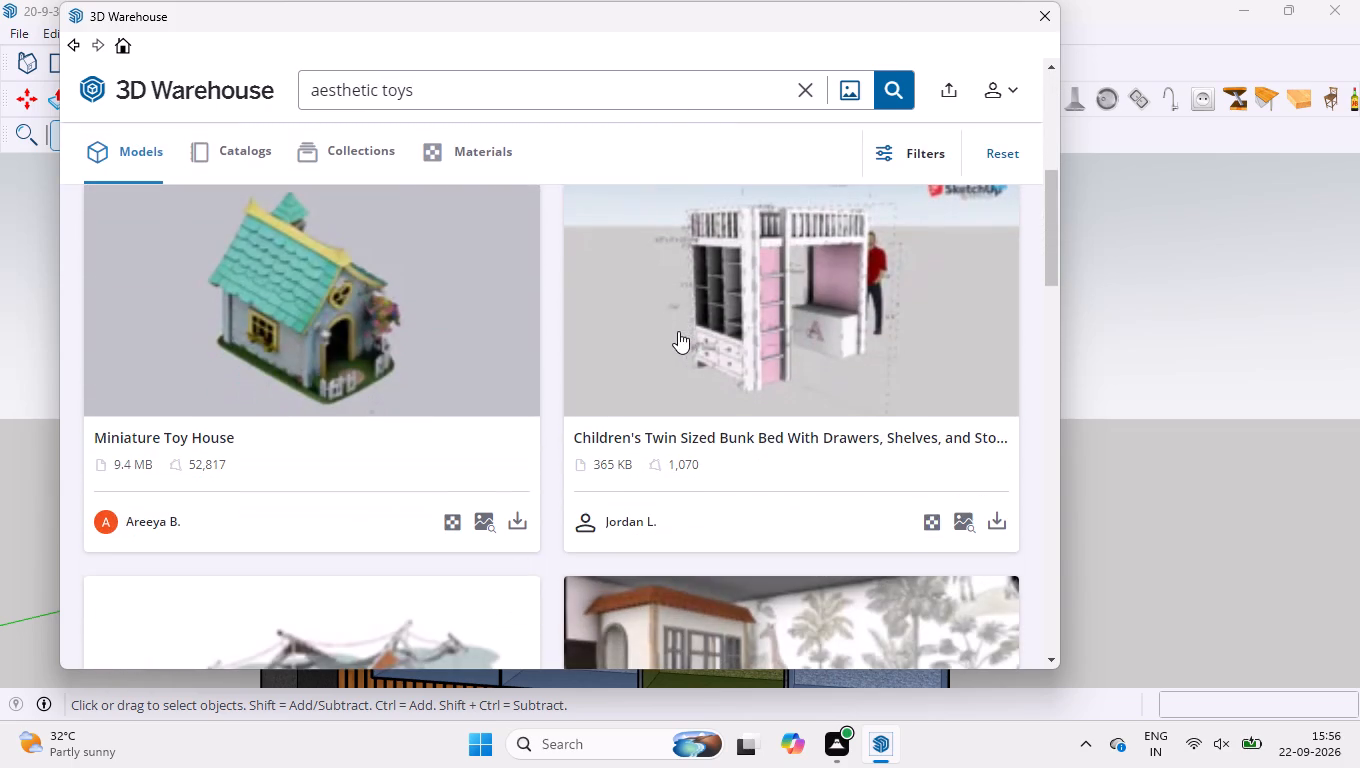
scroll(678, 328, "down", 5)
scroll(678, 330, "up", 2)
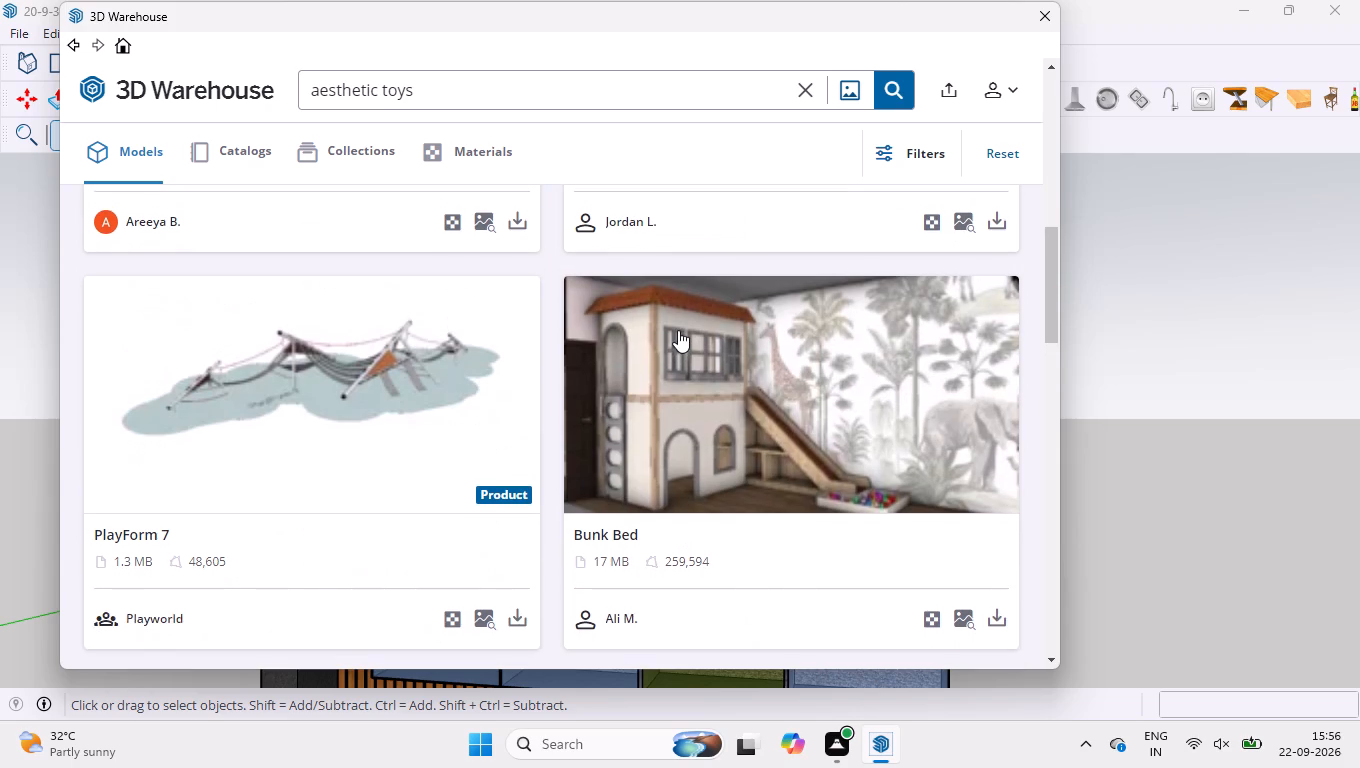
scroll(671, 340, "down", 9)
scroll(680, 347, "up", 10)
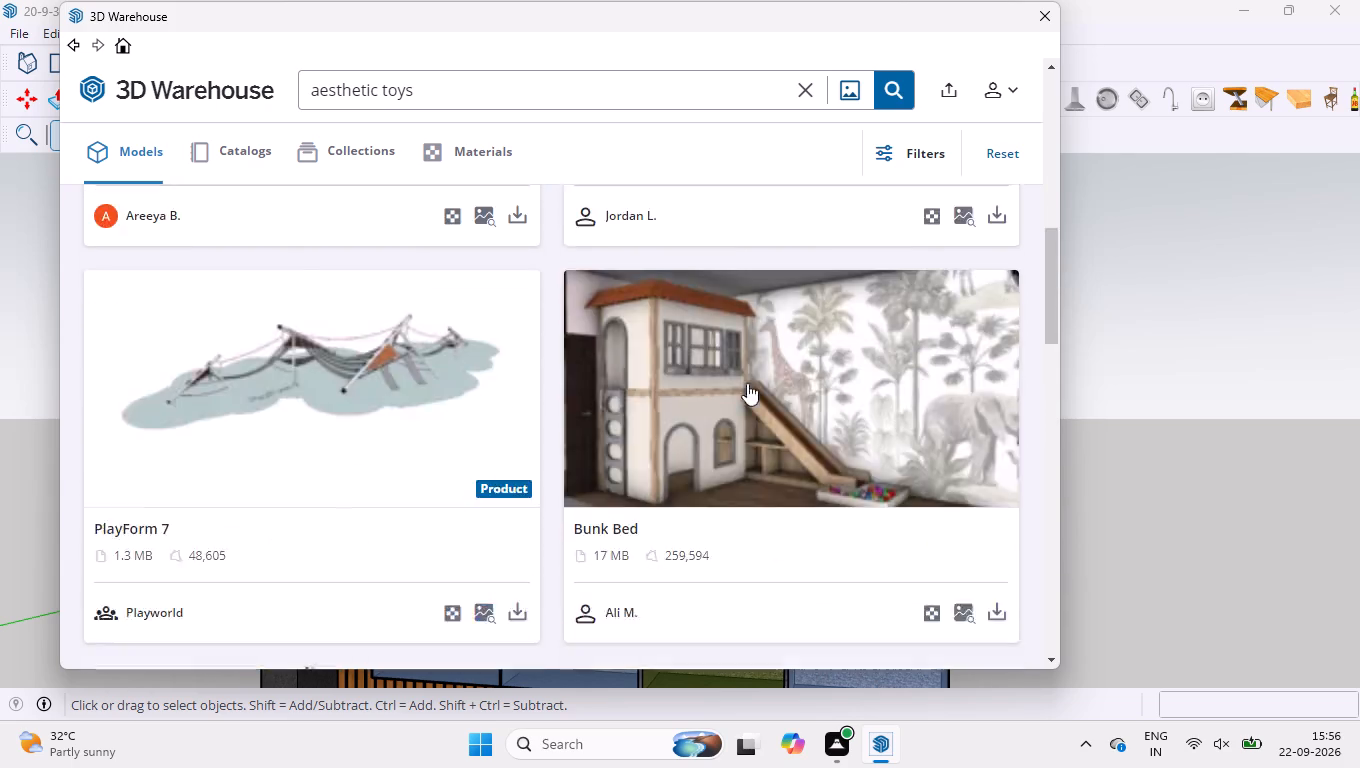
scroll(747, 383, "up", 8)
Download the Children's Sailboat Wall Shelf model as a file instead of loading it directly, and close the 3D Warehouse.
left_click(992, 627)
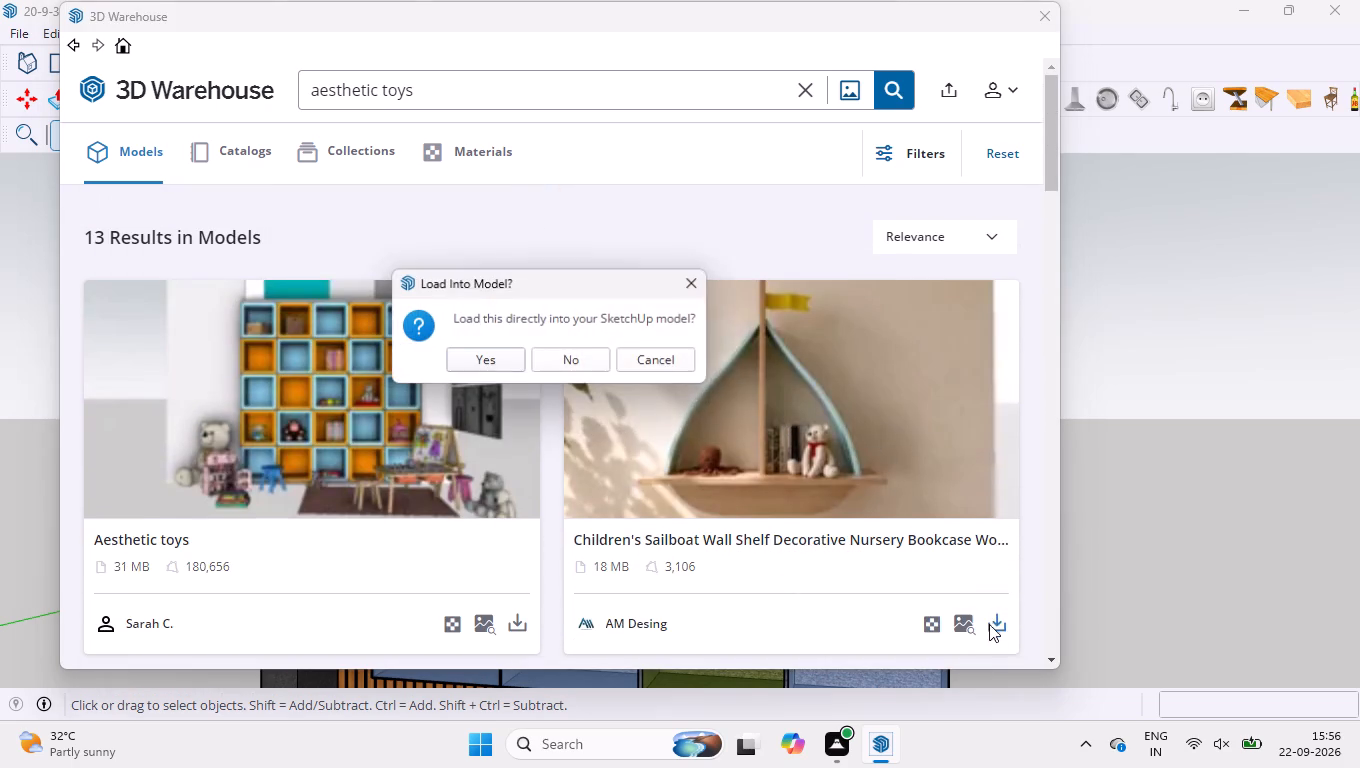
left_click(552, 363)
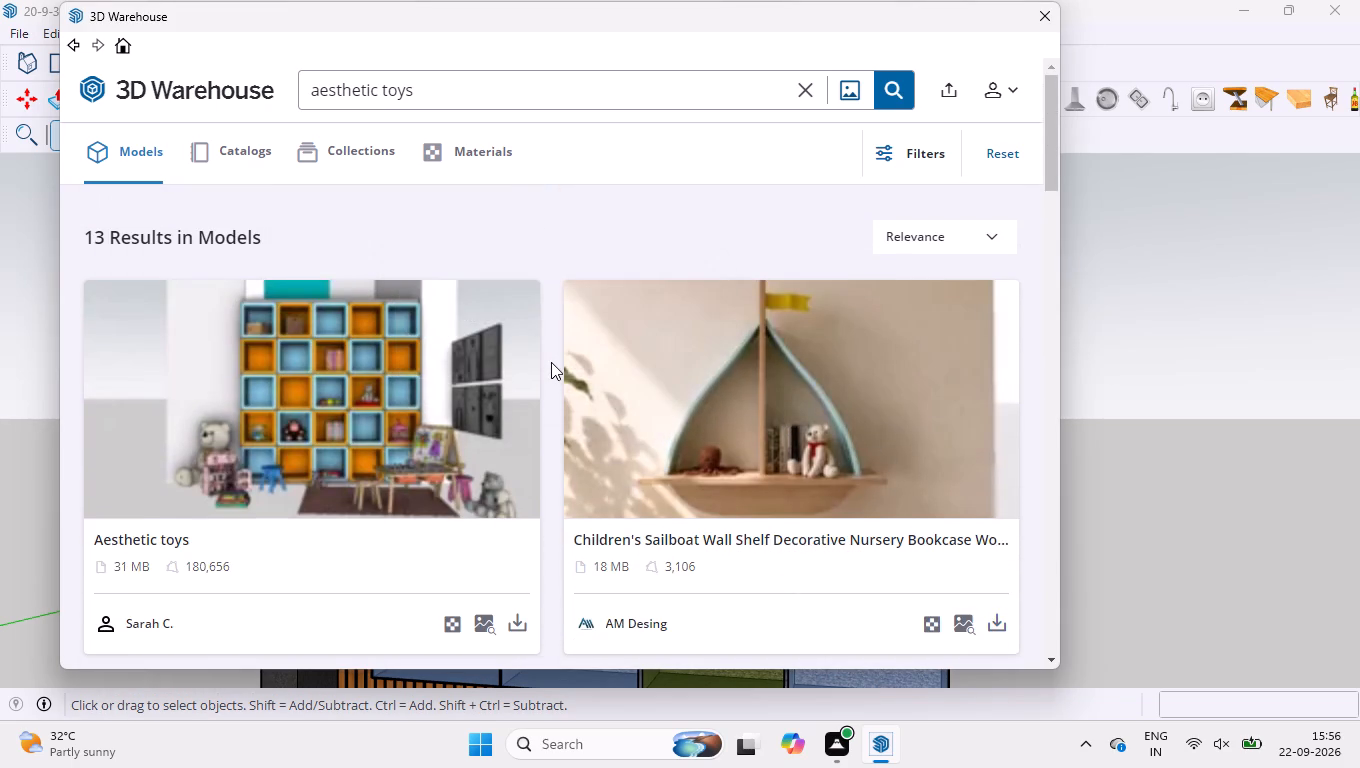
key("Return")
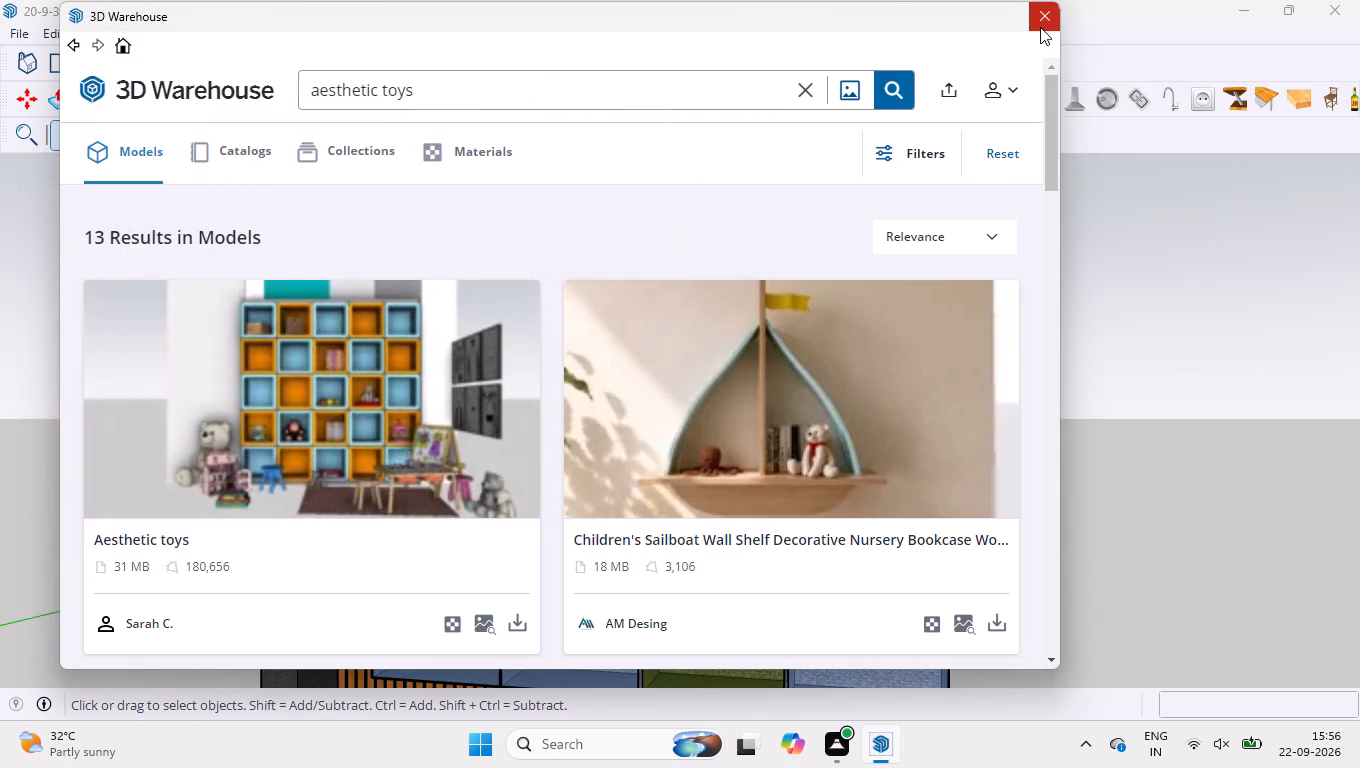
left_click(1040, 27)
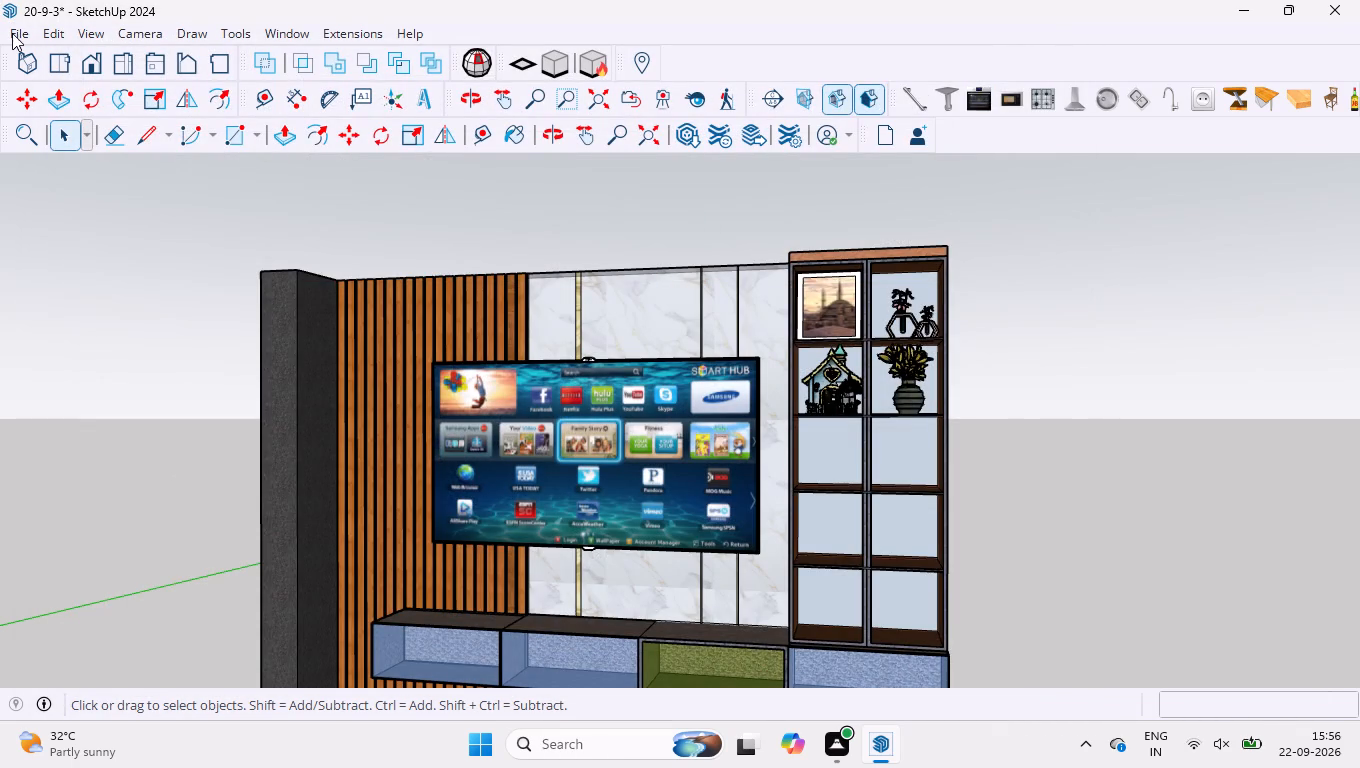
Import the downloaded sailboat wall shelf file and place it in open space beside the TV wall unit.
left_click(12, 33)
left_click(40, 315)
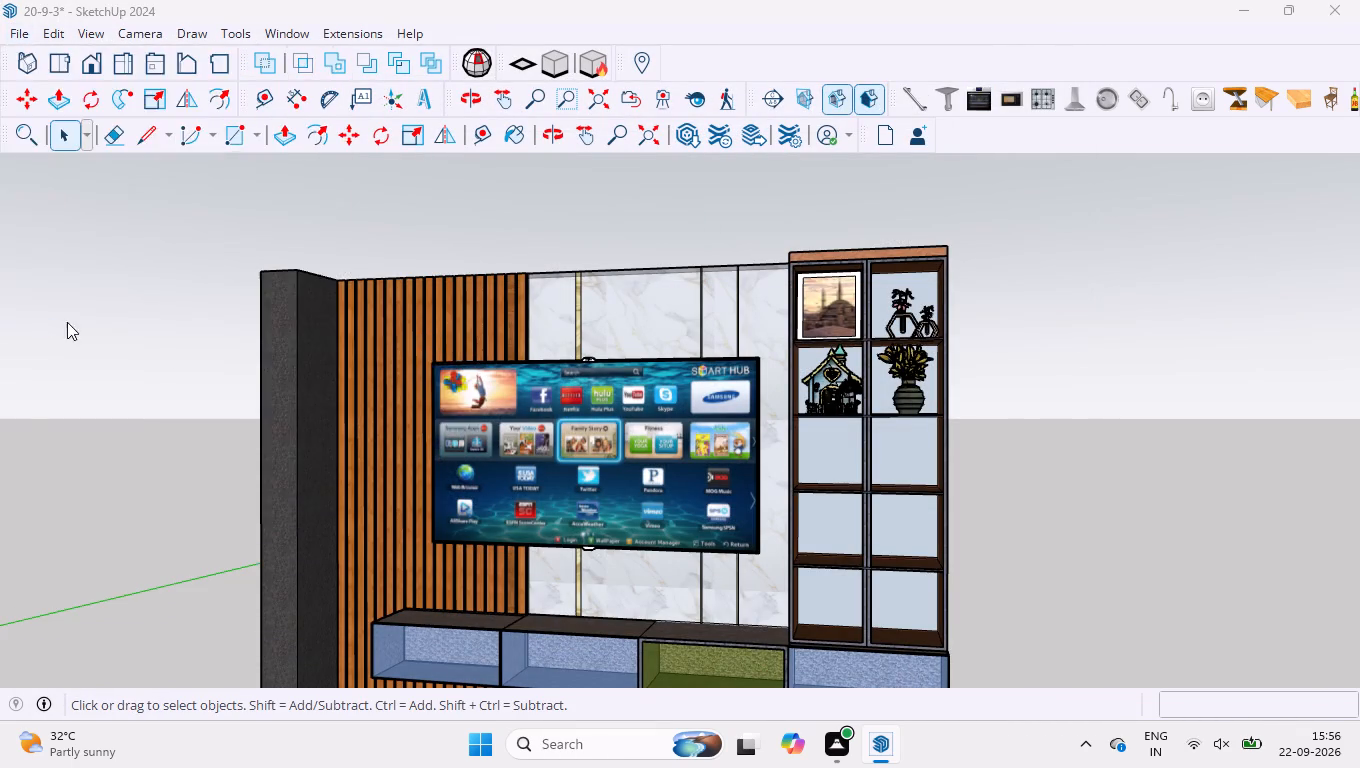
left_click(331, 219)
key("Return")
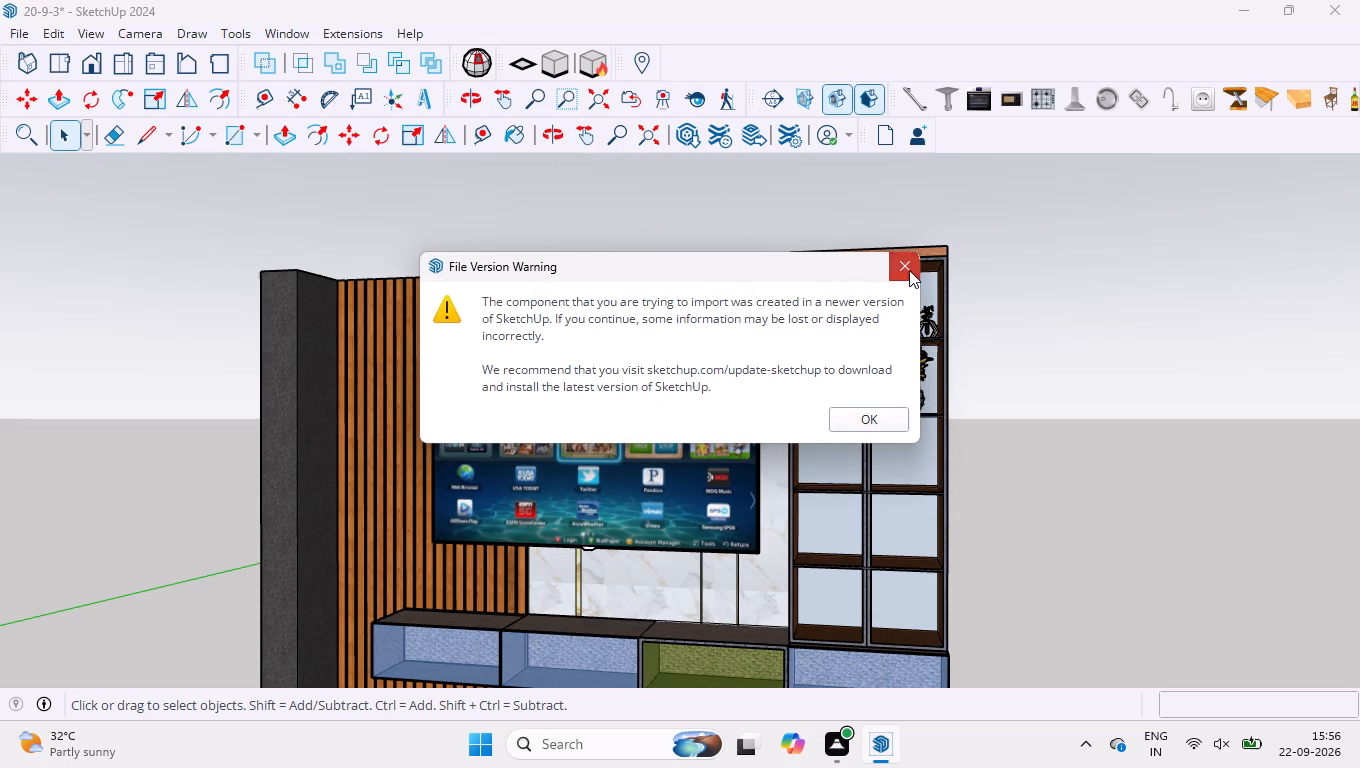
left_click(909, 270)
scroll(707, 320, "down", 12)
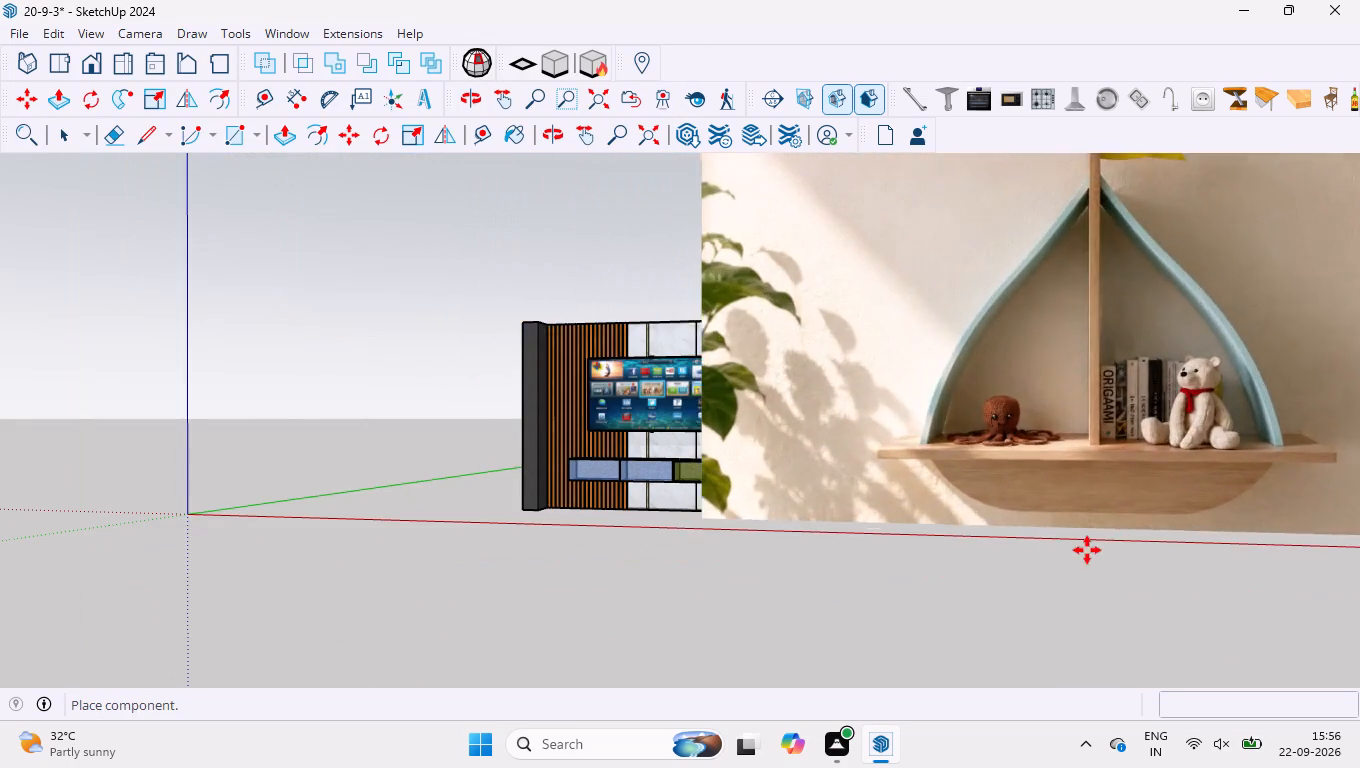
scroll(986, 517, "down", 9)
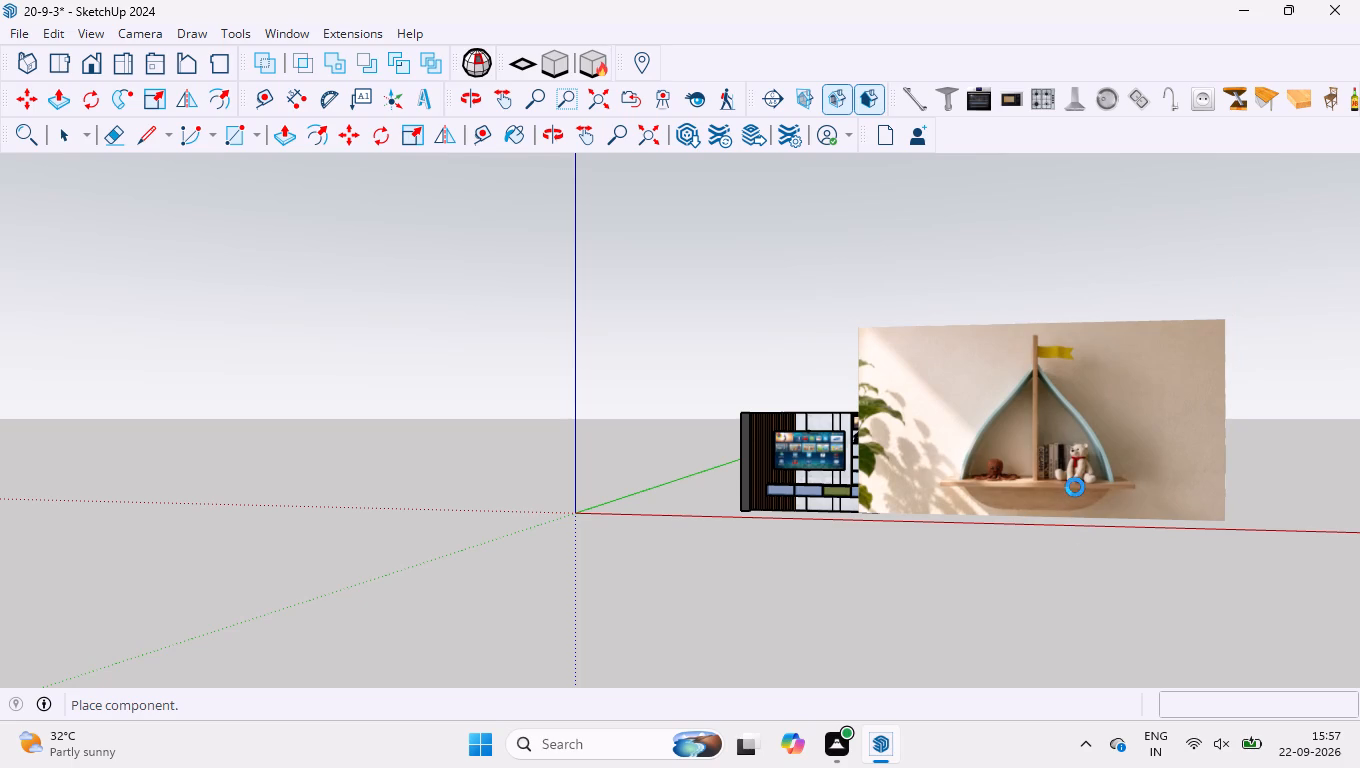
left_click(1117, 505)
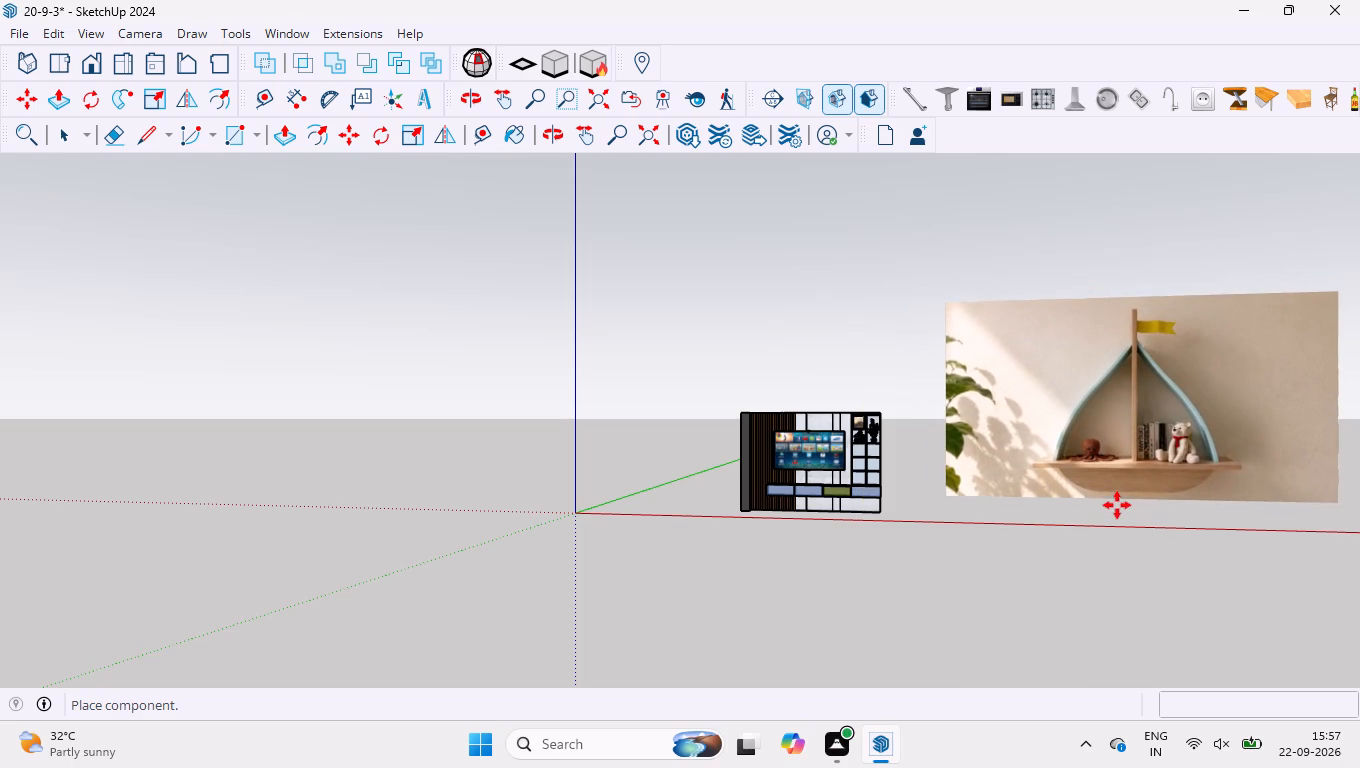
Move the sailboat shelf by its lower front corner to the back bottom corner of the compartment below the toy house.
middle_click_drag(904, 485, 1105, 522)
scroll(881, 499, "up", 8)
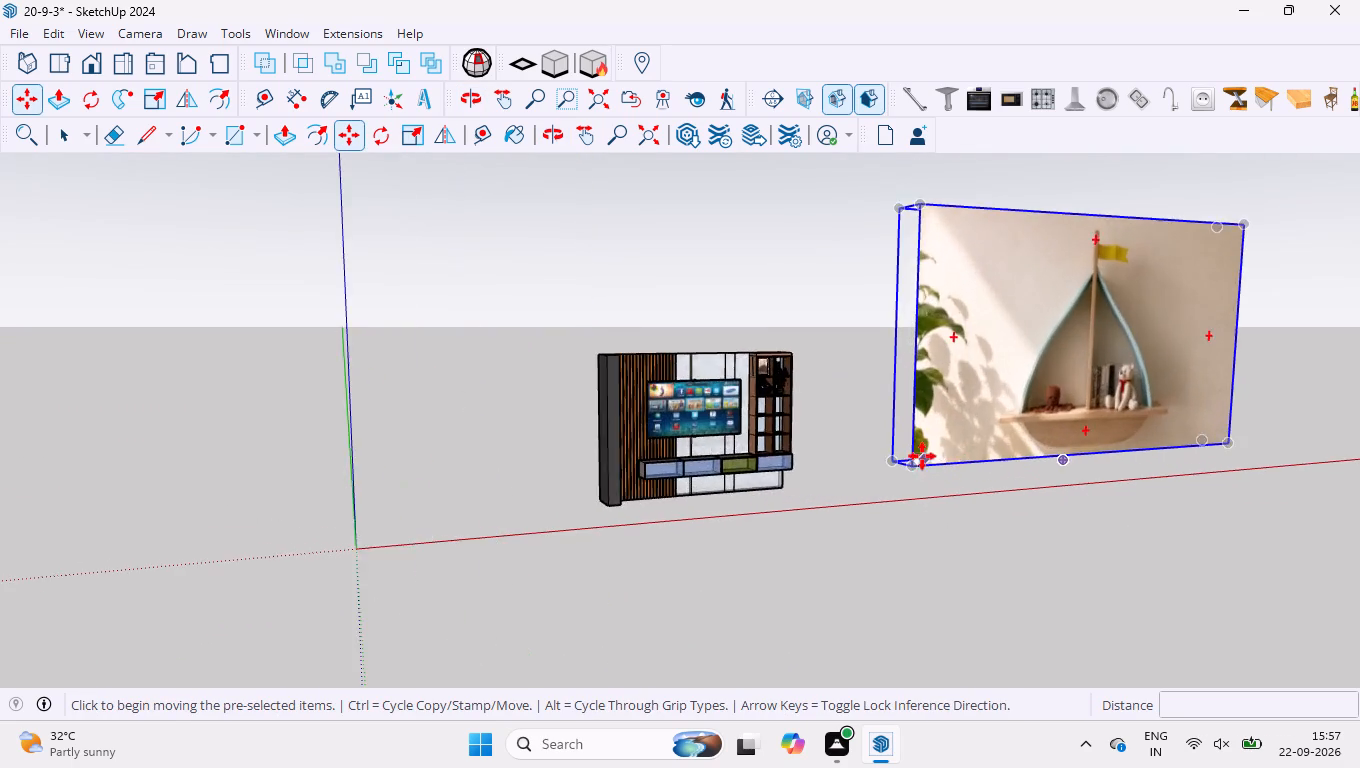
scroll(922, 456, "up", 8)
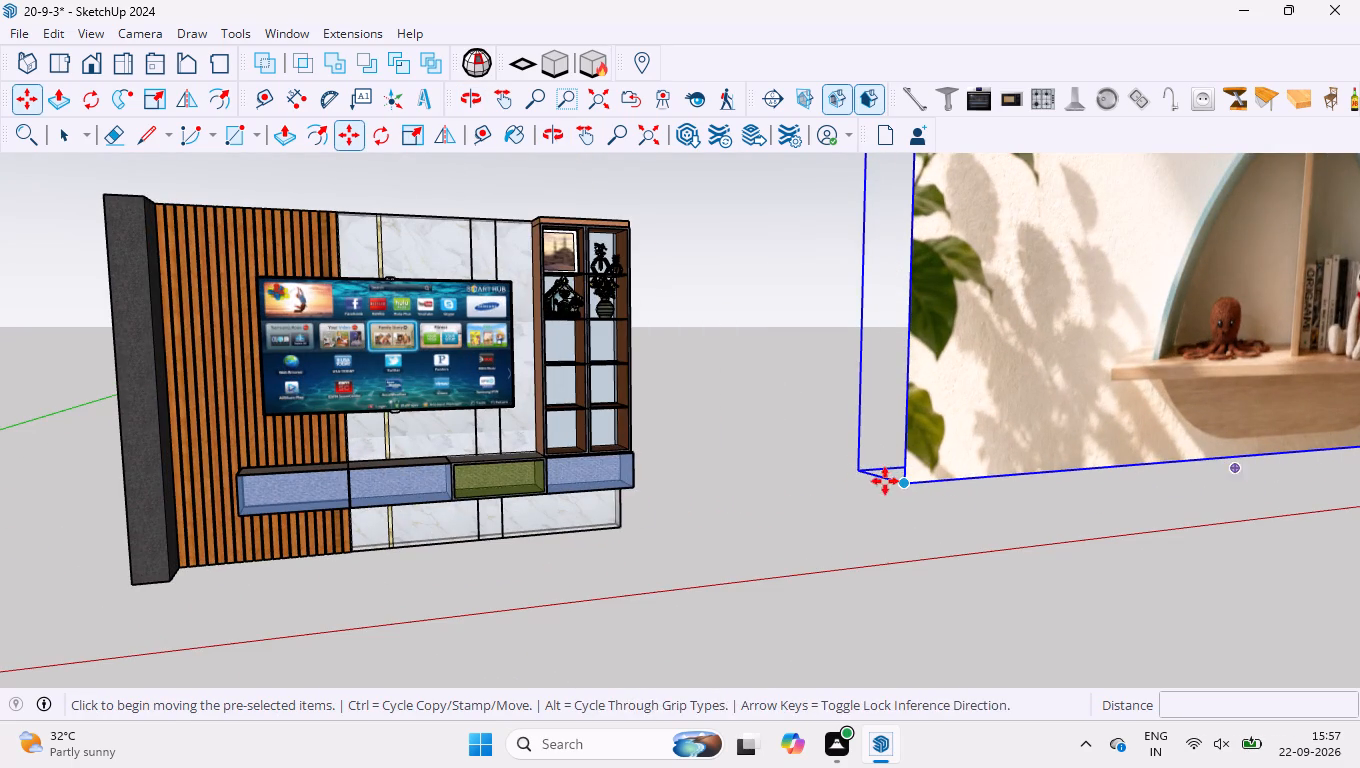
left_click(907, 485)
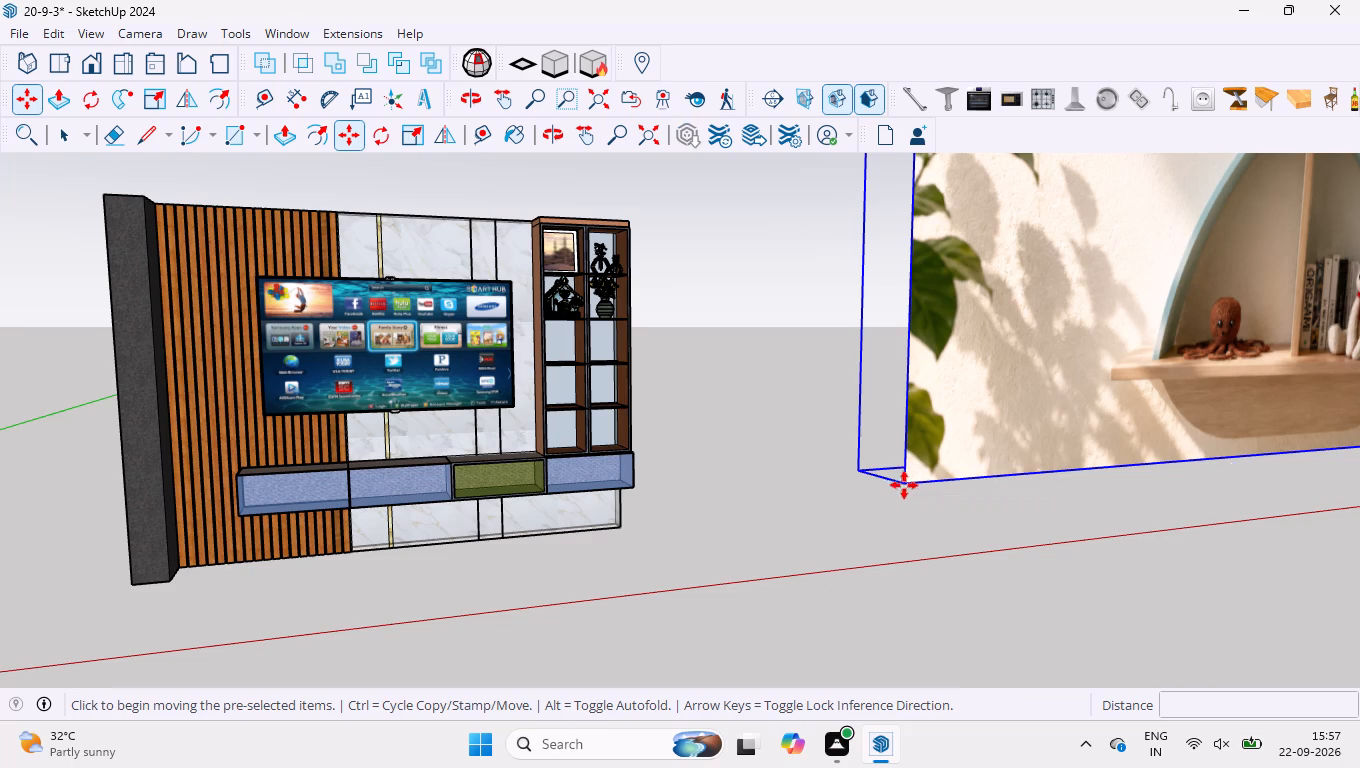
scroll(596, 326, "up", 20)
scroll(596, 326, "up", 8)
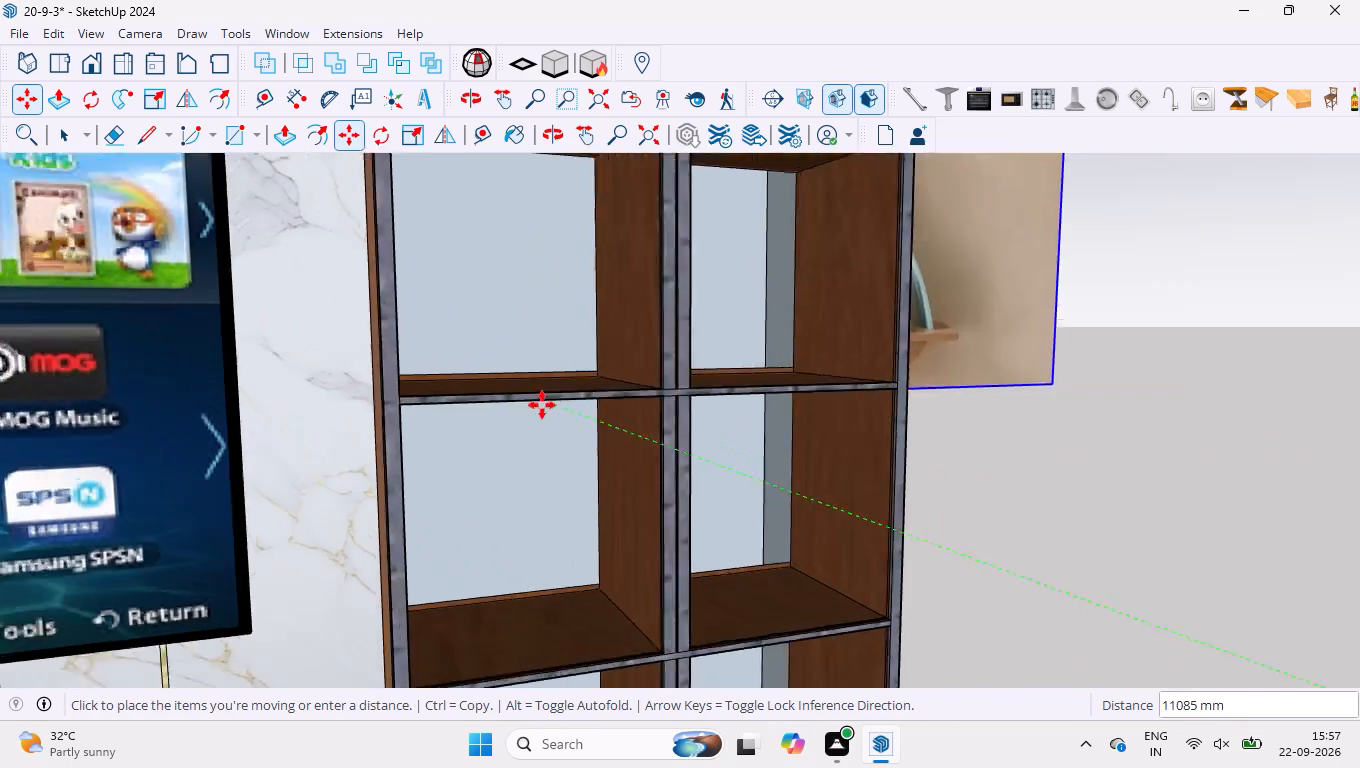
scroll(547, 340, "up", 7)
middle_click_drag(544, 337, 460, 388)
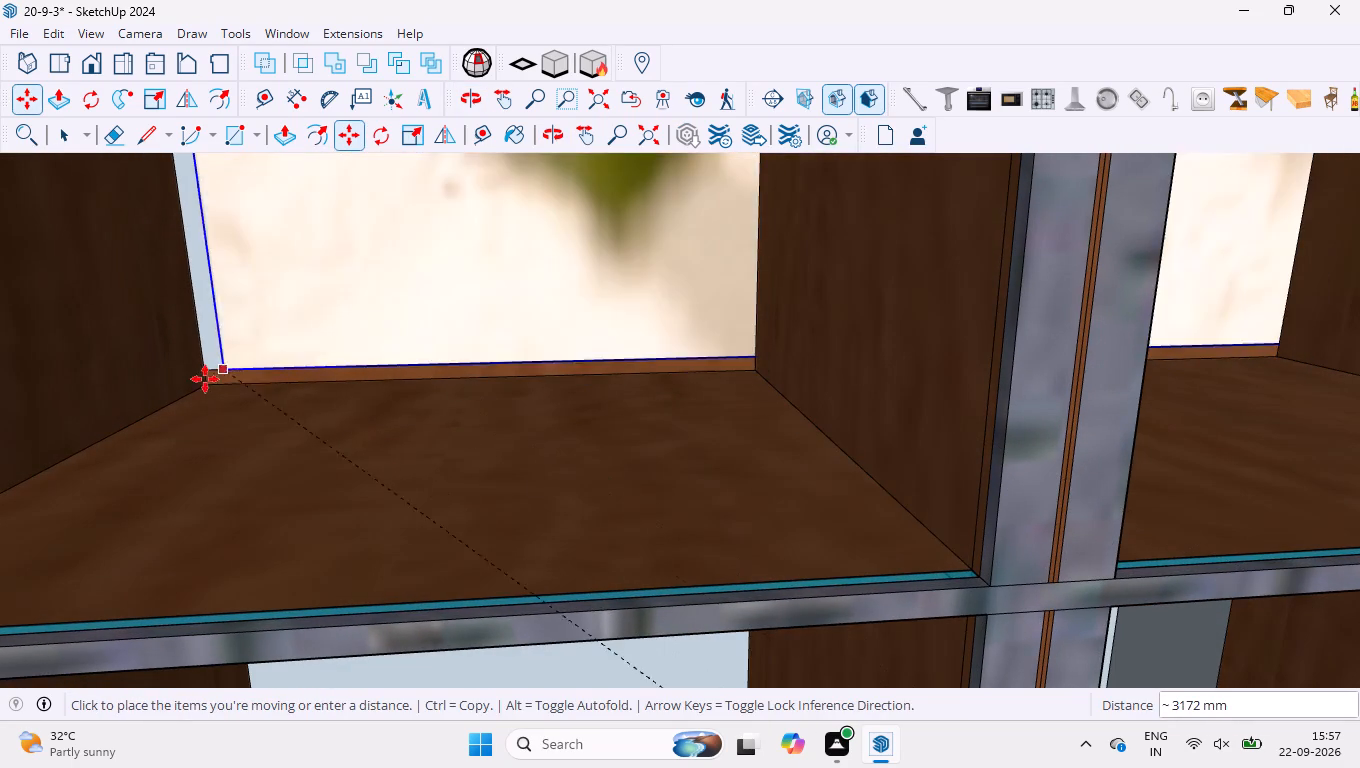
left_click(205, 389)
Scale the sailboat shelf along the red axis by about 0.04 so its width fits the compartment below the toy house.
scroll(271, 494, "down", 13)
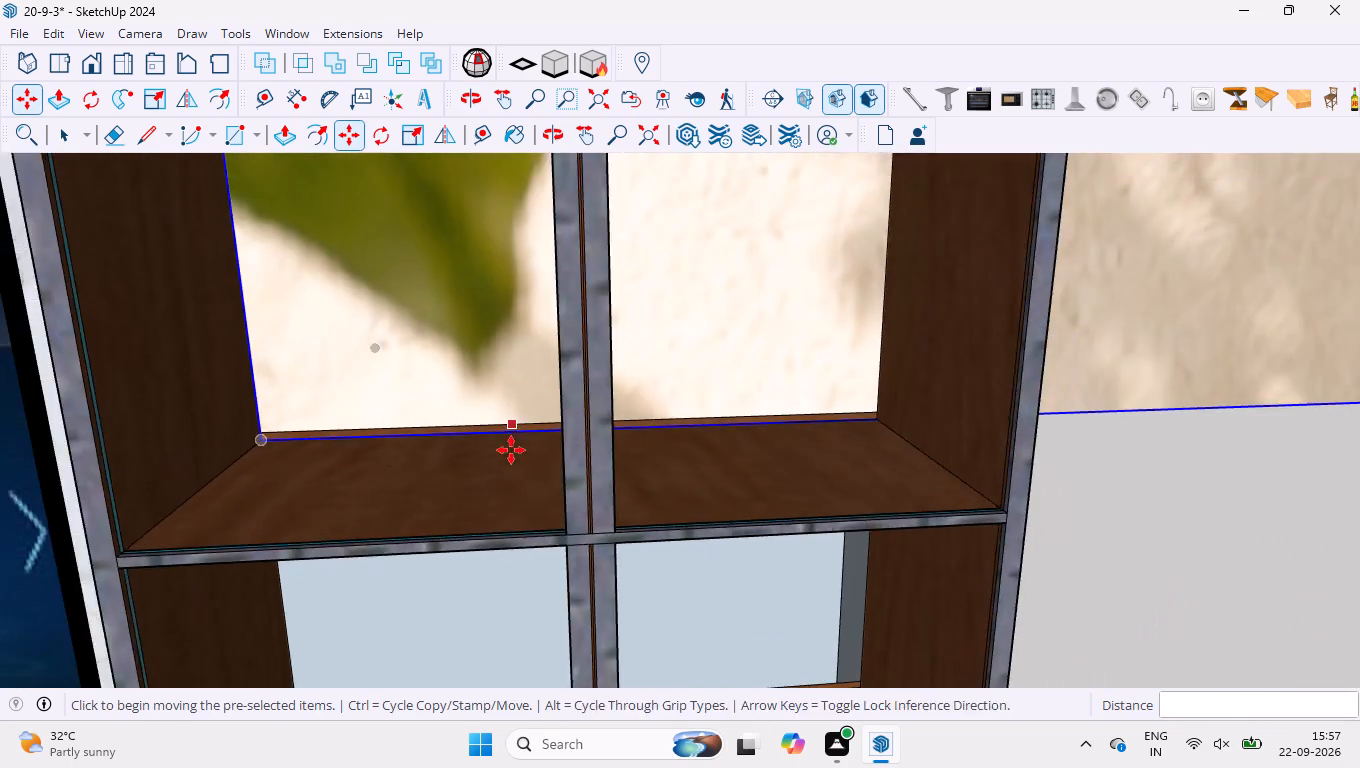
scroll(511, 450, "down", 20)
scroll(511, 450, "down", 14)
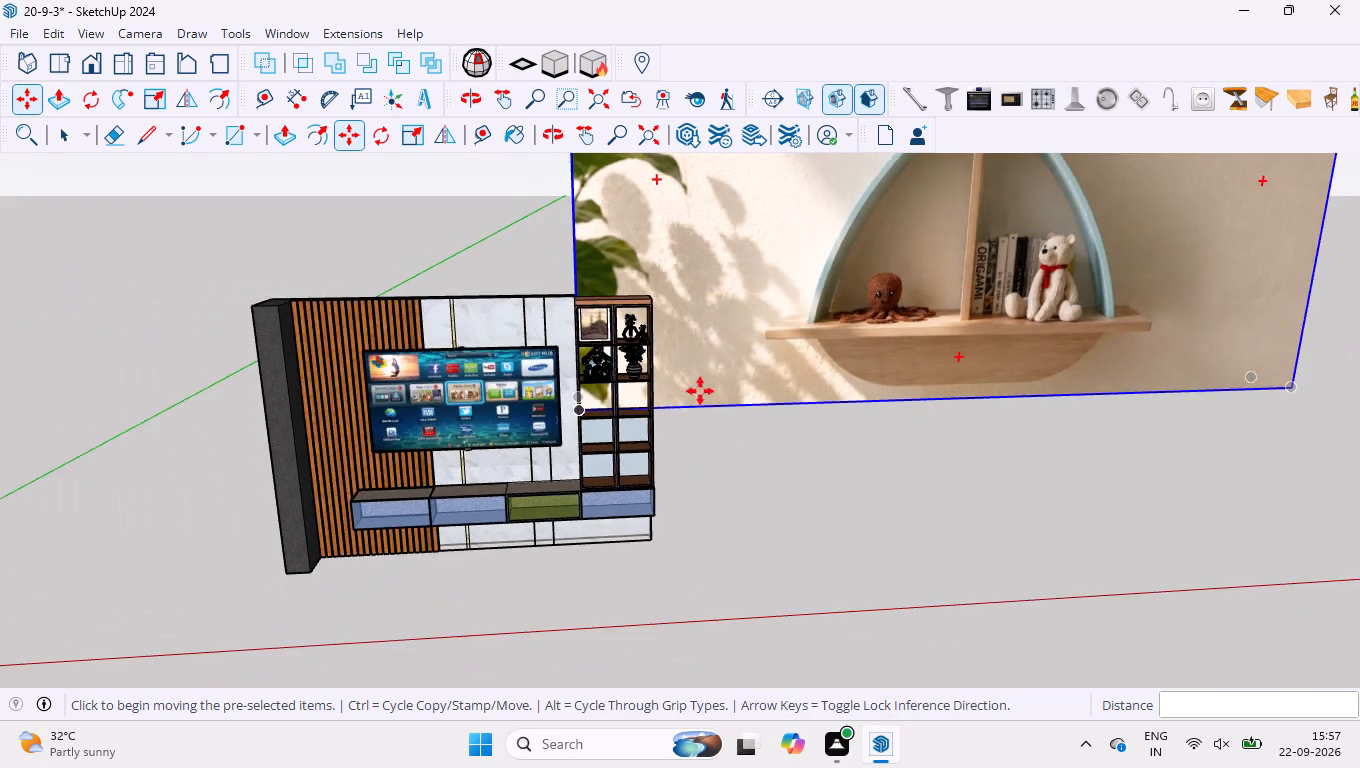
scroll(845, 179, "down", 4)
scroll(681, 474, "down", 9)
scroll(1028, 211, "up", 4)
scroll(940, 266, "up", 4)
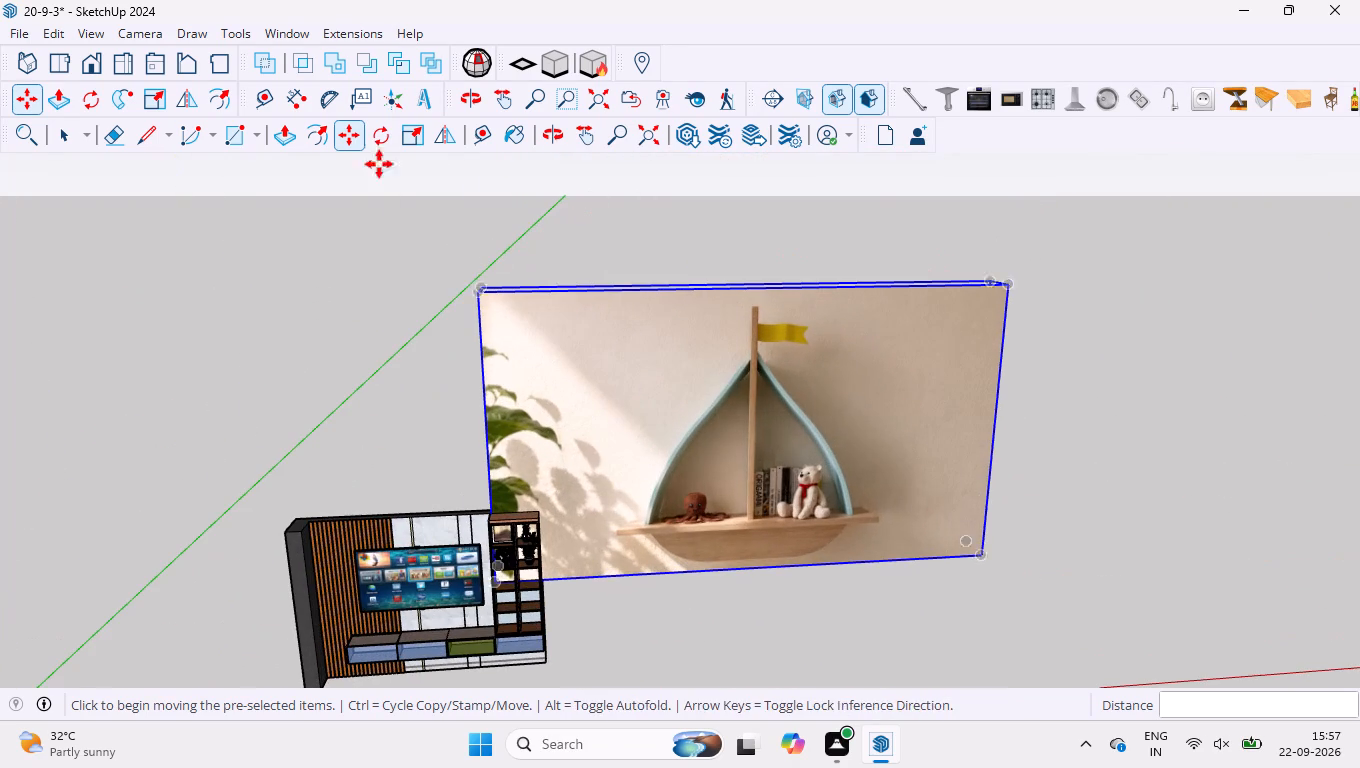
left_click(421, 136)
middle_click_drag(1018, 437, 582, 560)
scroll(748, 410, "down", 4)
scroll(814, 652, "up", 4)
scroll(839, 568, "up", 5)
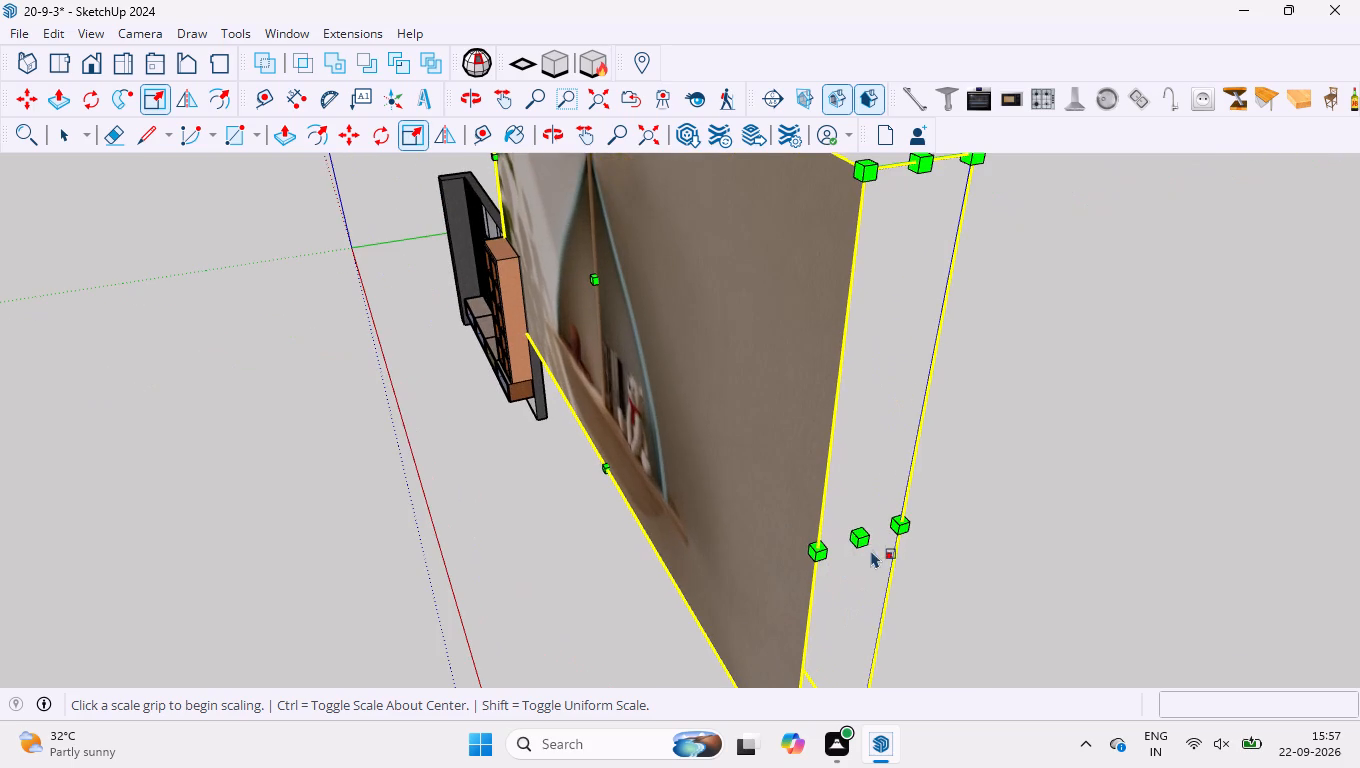
left_click(861, 538)
scroll(493, 323, "up", 3)
middle_click_drag(507, 325, 543, 332)
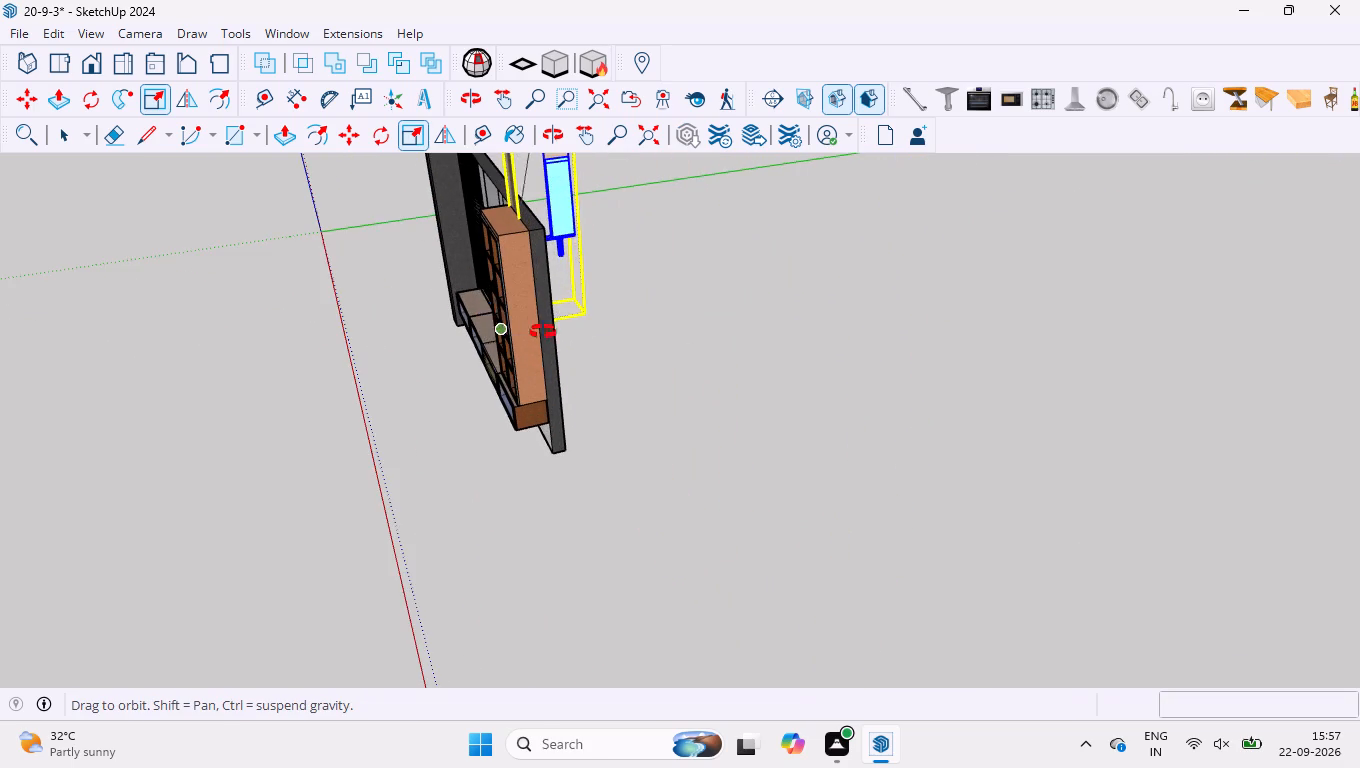
middle_click_drag(543, 332, 1048, 0)
scroll(556, 332, "up", 1)
middle_click_drag(696, 205, 697, 239)
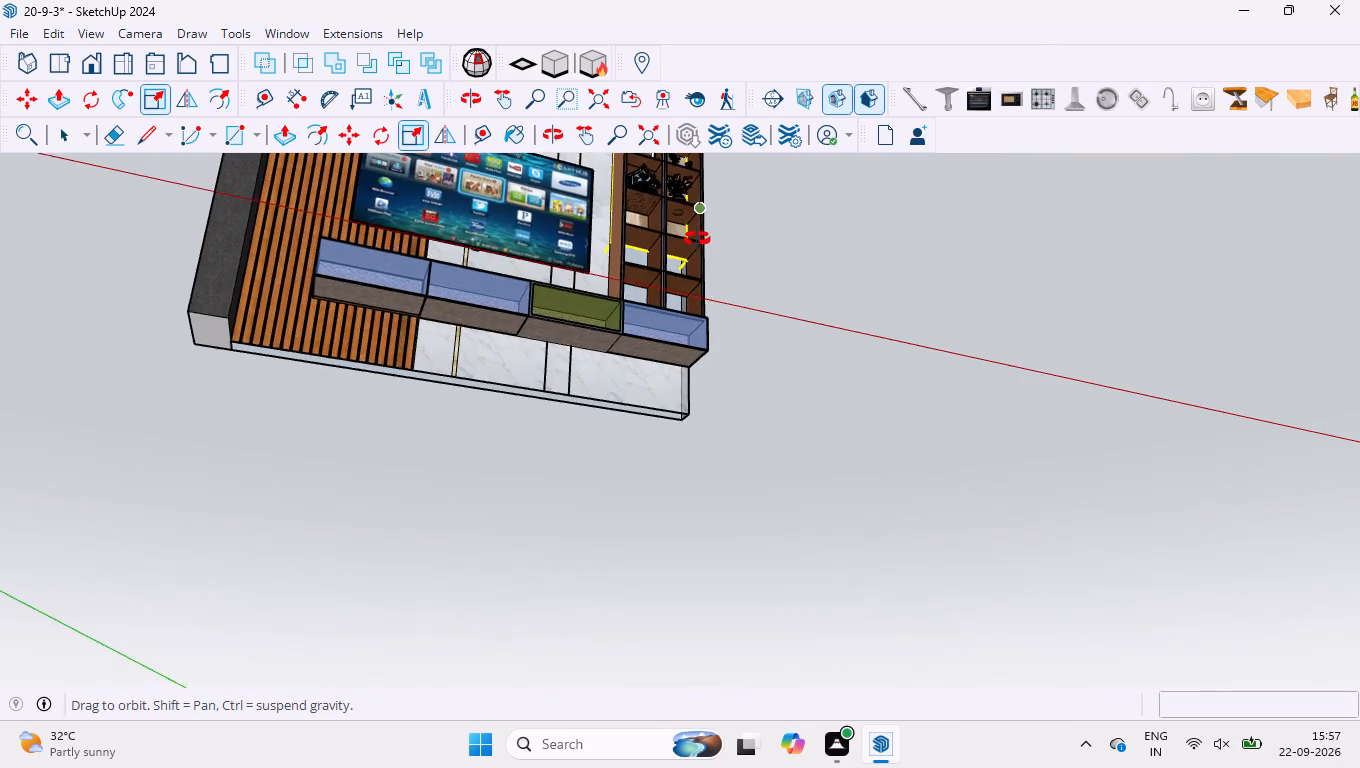
middle_click_drag(697, 239, 678, 346)
scroll(634, 184, "up", 20)
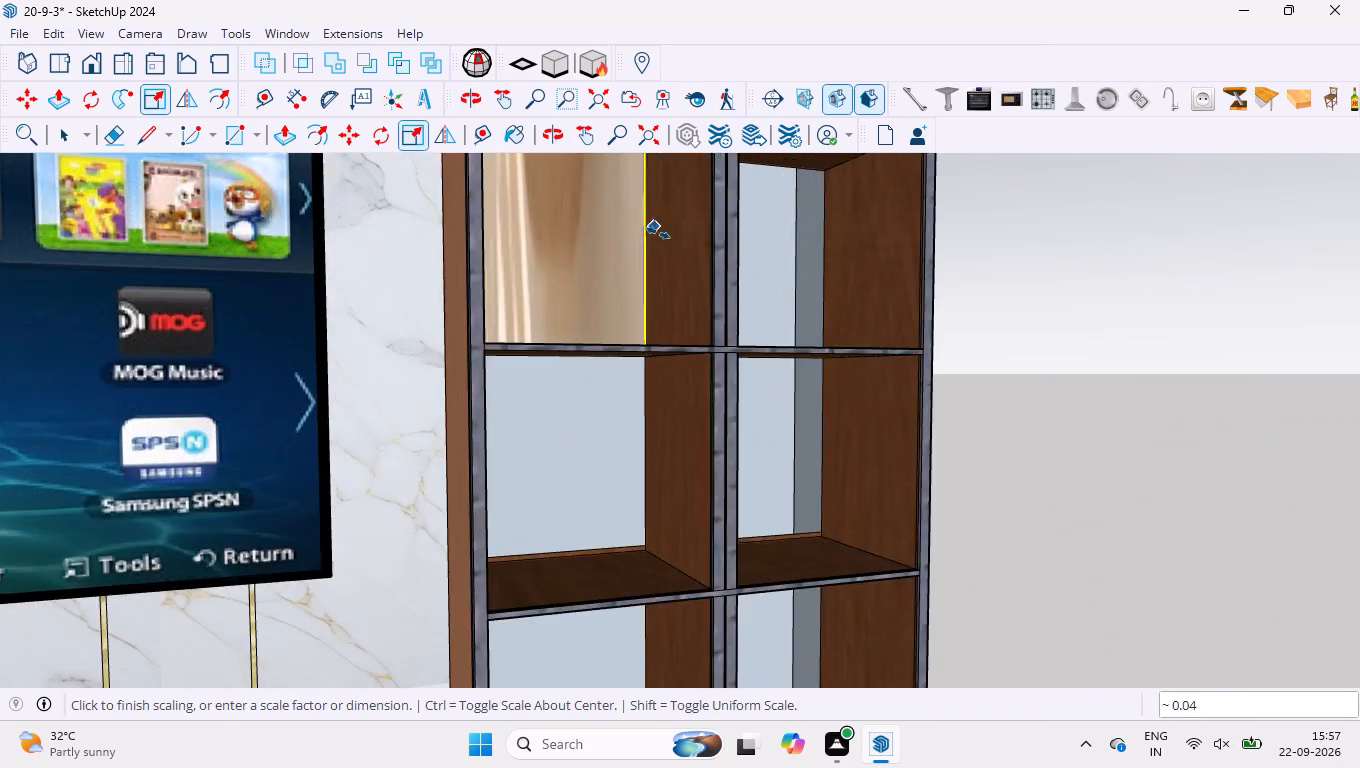
scroll(658, 233, "up", 4)
left_click(635, 228)
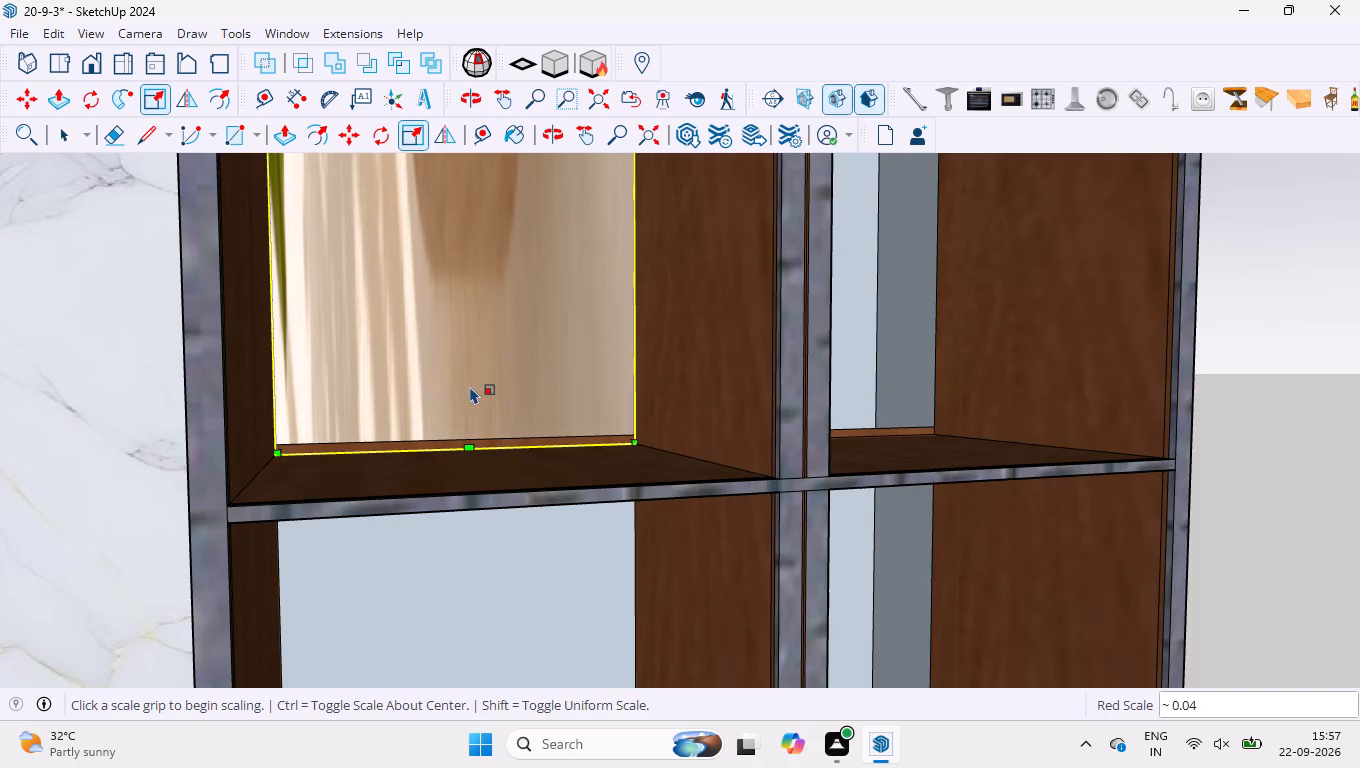
Move the sailboat shelf about 150 mm forward from the compartment's back corner along the base's side edge.
scroll(375, 442, "up", 4)
scroll(252, 460, "up", 4)
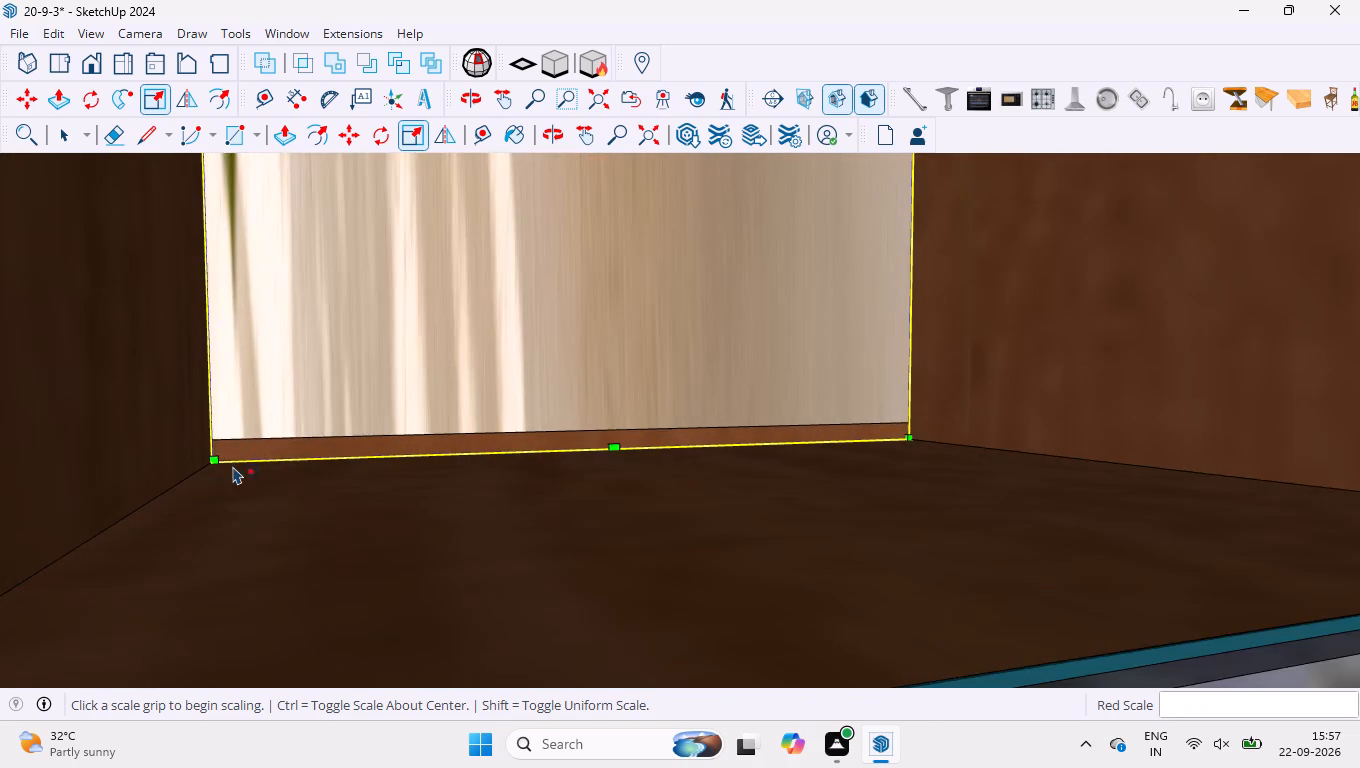
scroll(194, 479, "up", 2)
middle_click_drag(194, 479, 108, 562)
scroll(270, 345, "down", 8)
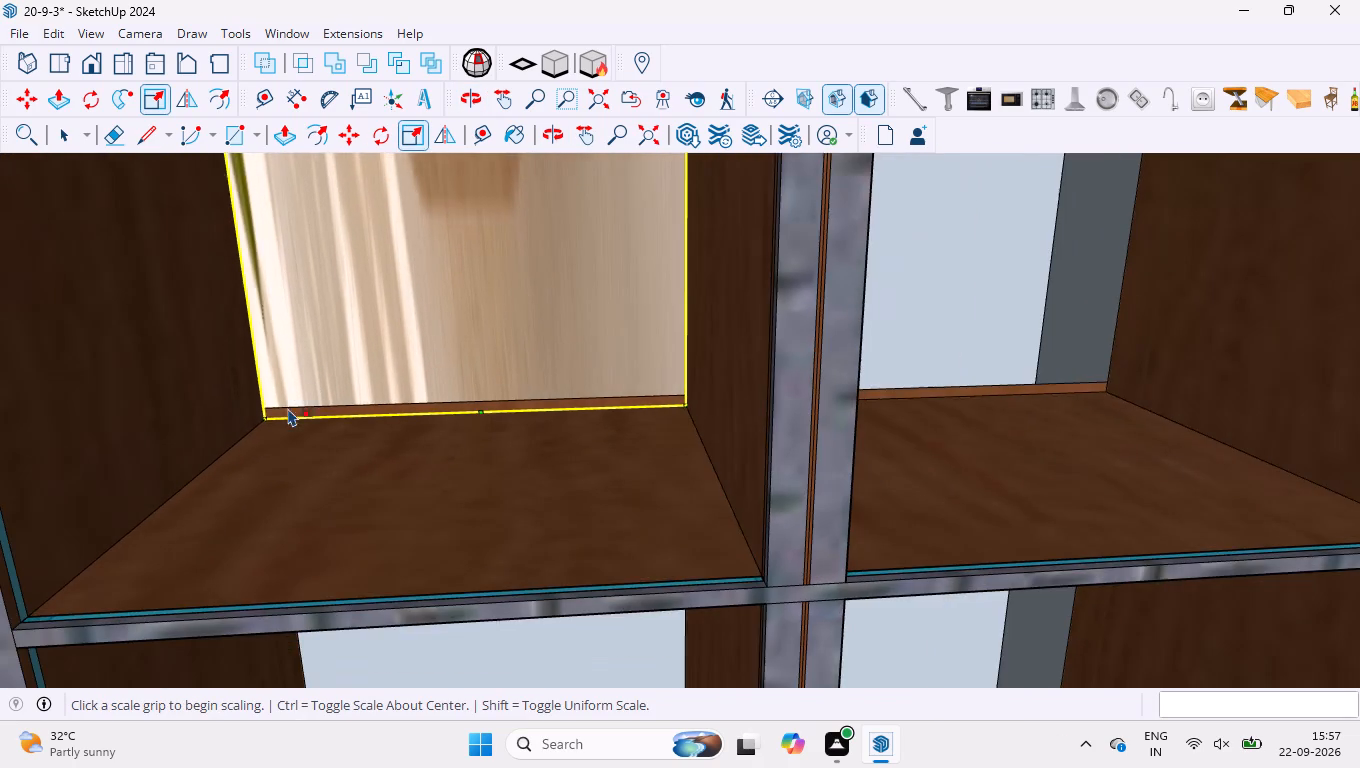
scroll(107, 538, "up", 1)
key("m")
left_click(276, 412)
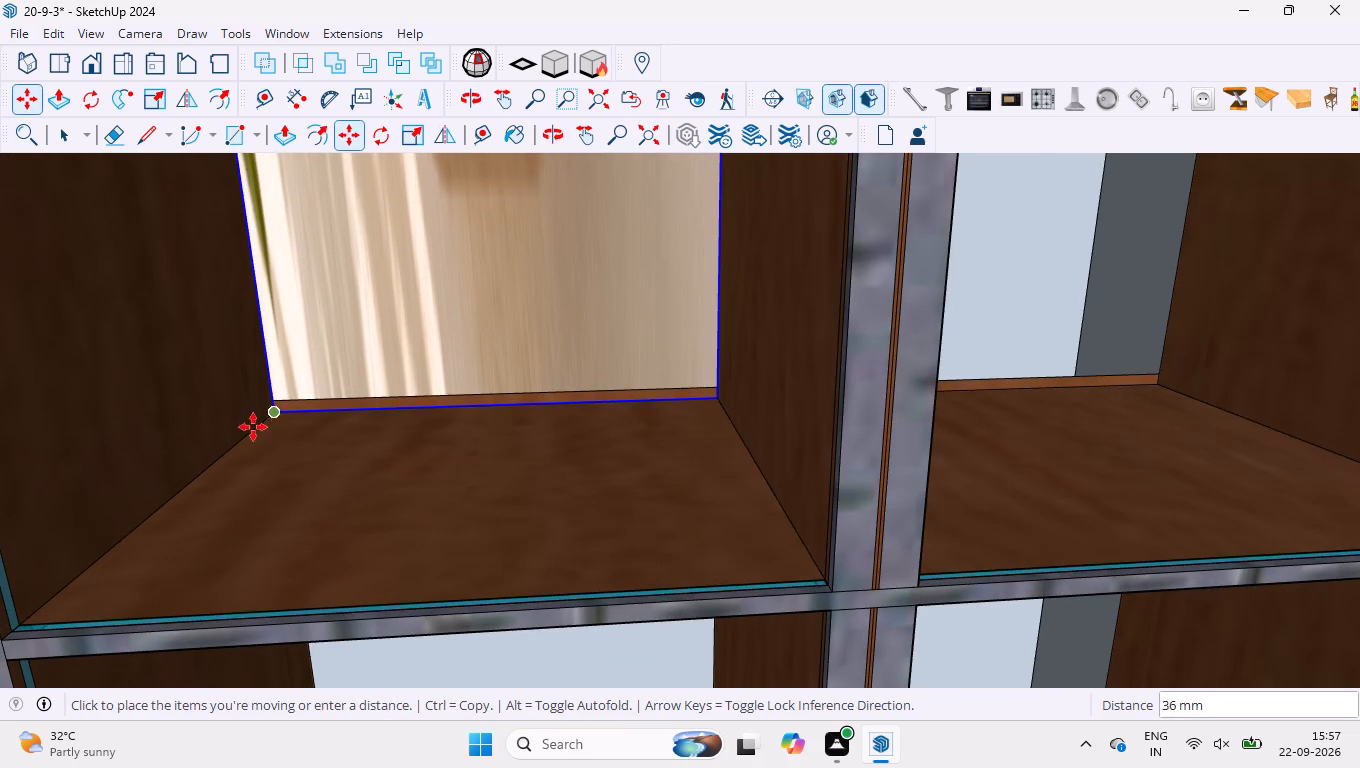
left_click(182, 481)
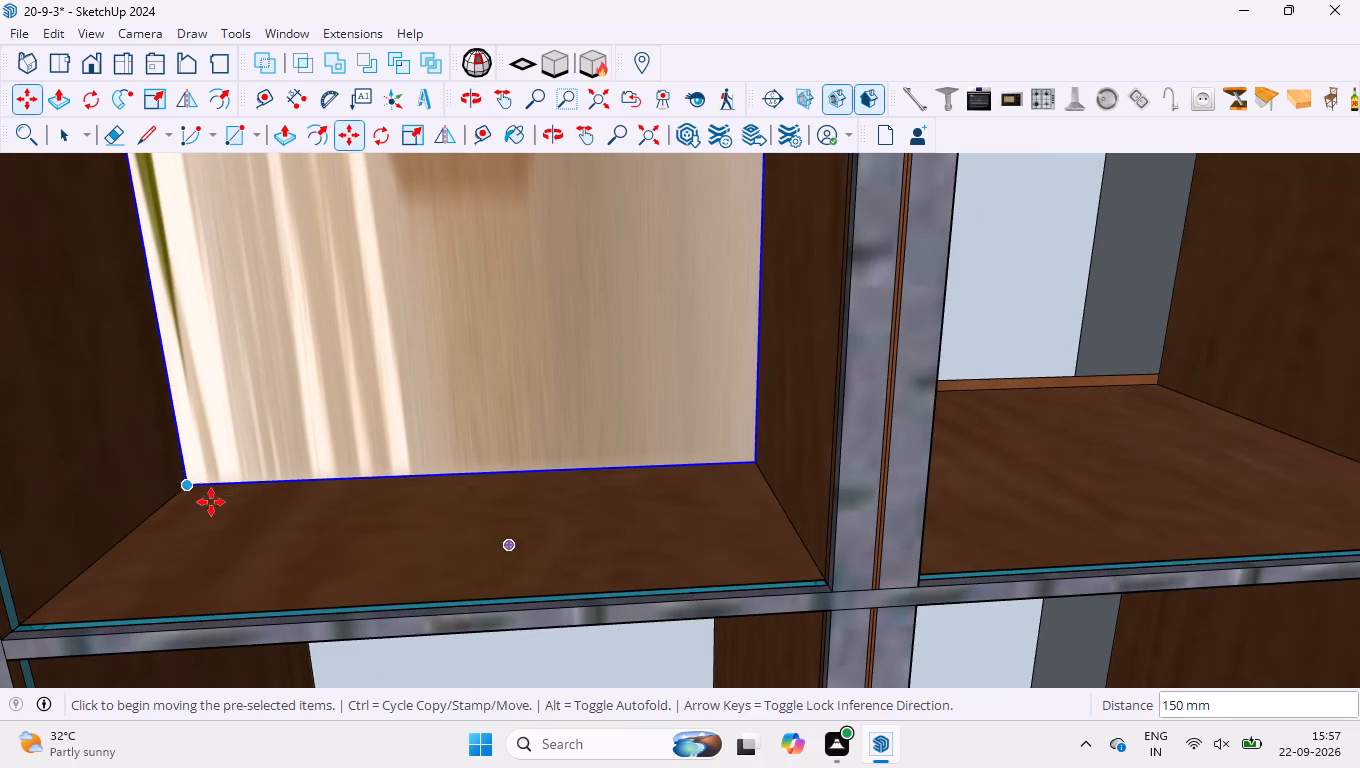
Scale the sailboat shelf along the blue axis by about 0.08 so its height fits the compartment below the toy house.
scroll(299, 594, "down", 20)
scroll(299, 594, "down", 11)
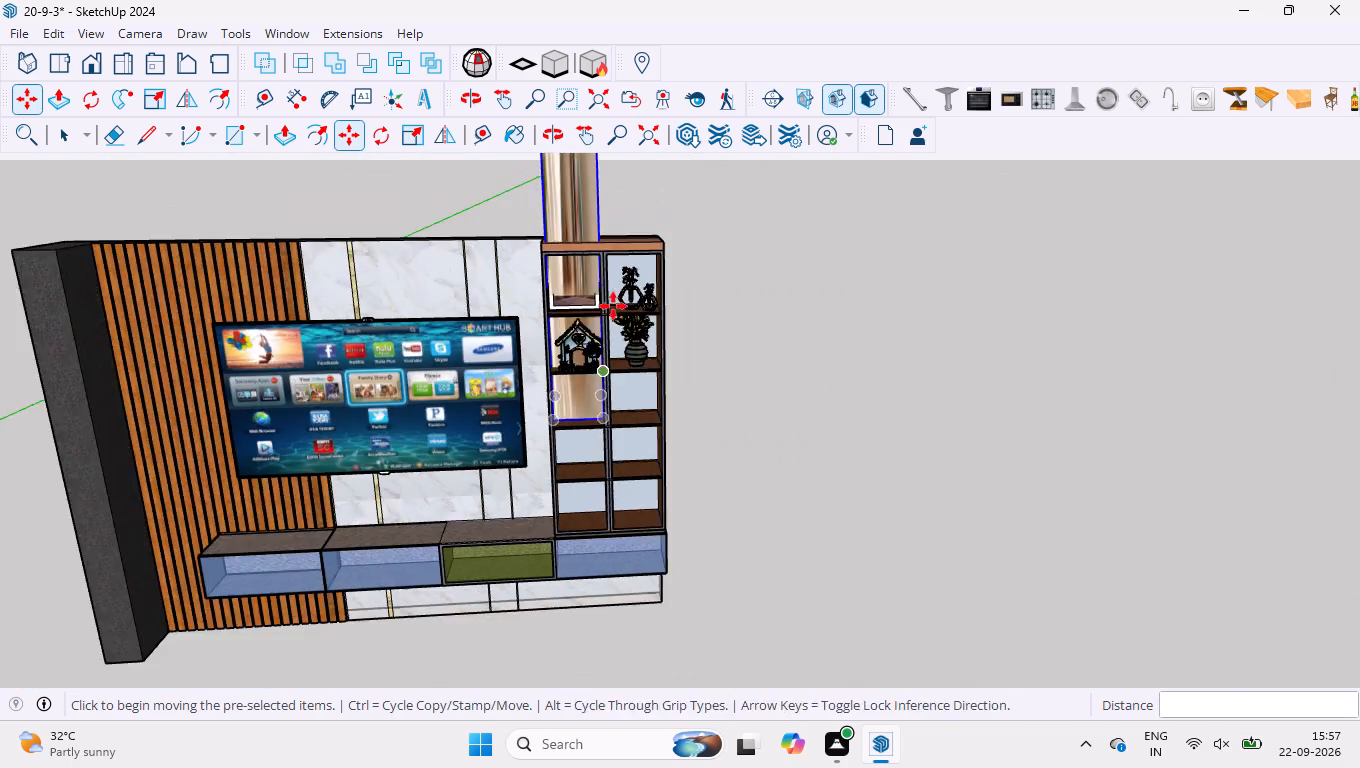
scroll(613, 306, "down", 20)
scroll(613, 306, "down", 9)
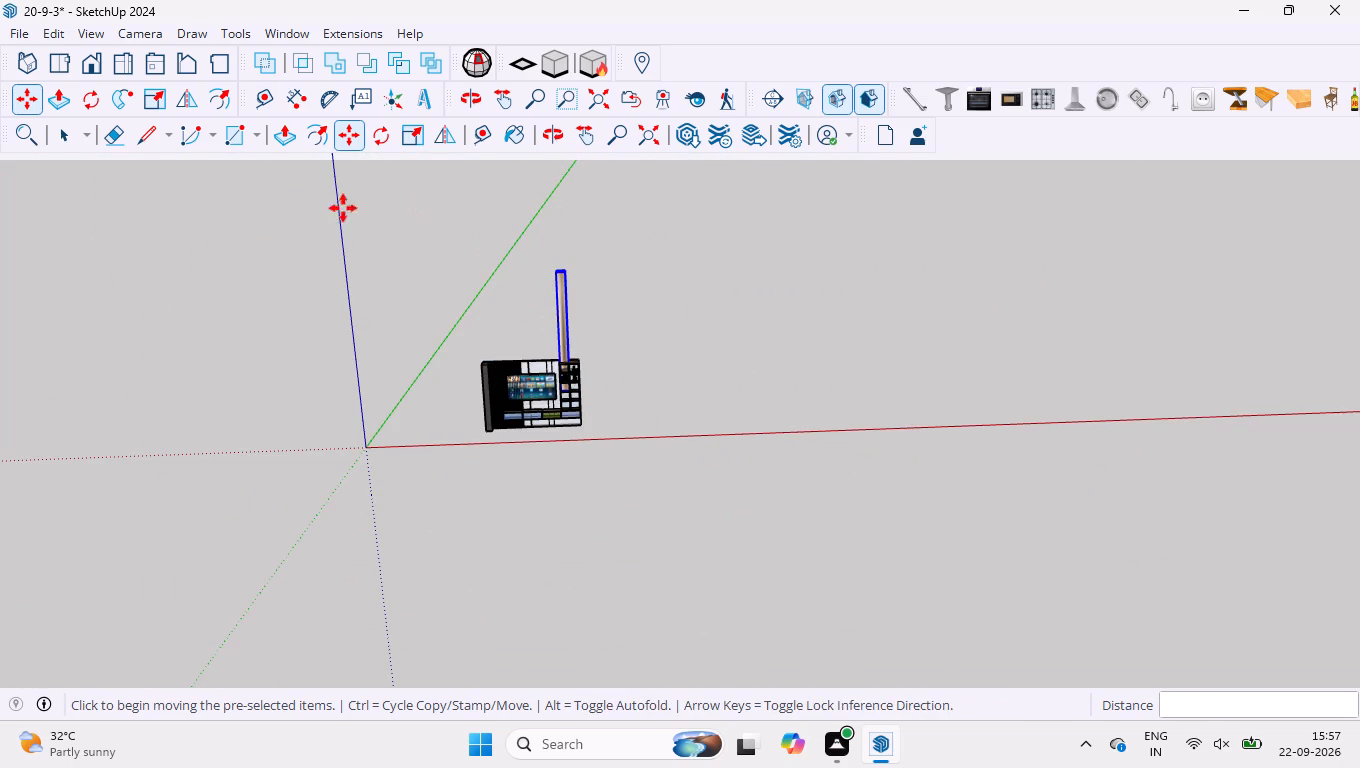
left_click(411, 143)
scroll(540, 246, "up", 9)
scroll(532, 230, "up", 16)
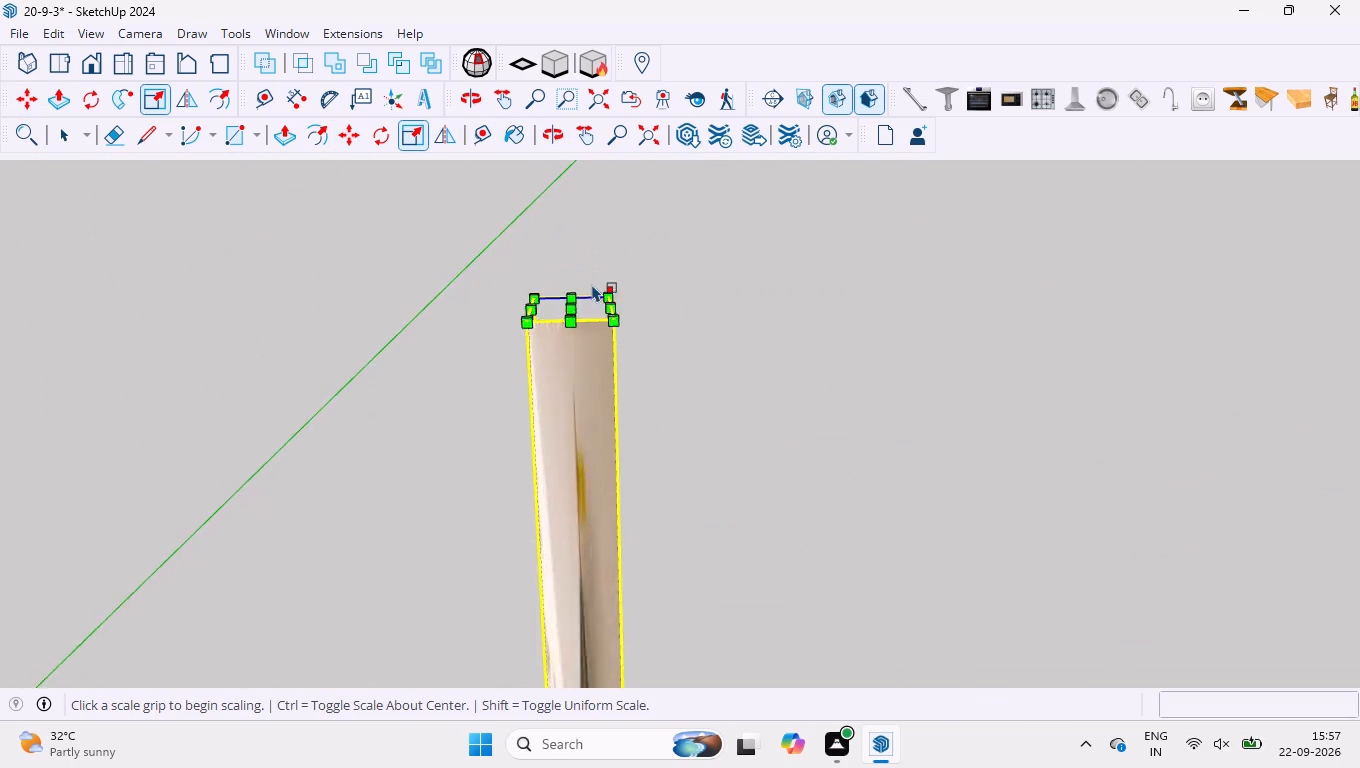
scroll(592, 284, "up", 2)
left_click_drag(558, 327, 552, 347)
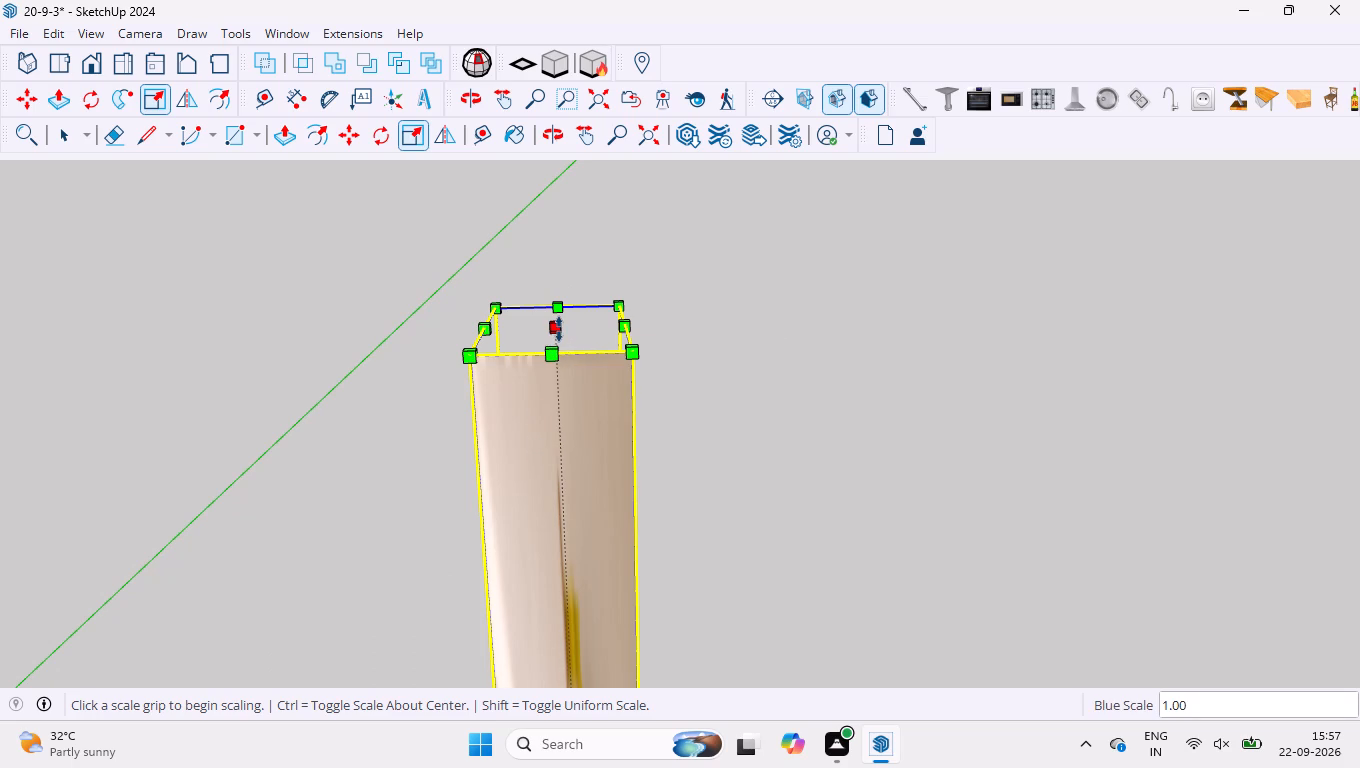
left_click(559, 325)
scroll(577, 371, "down", 12)
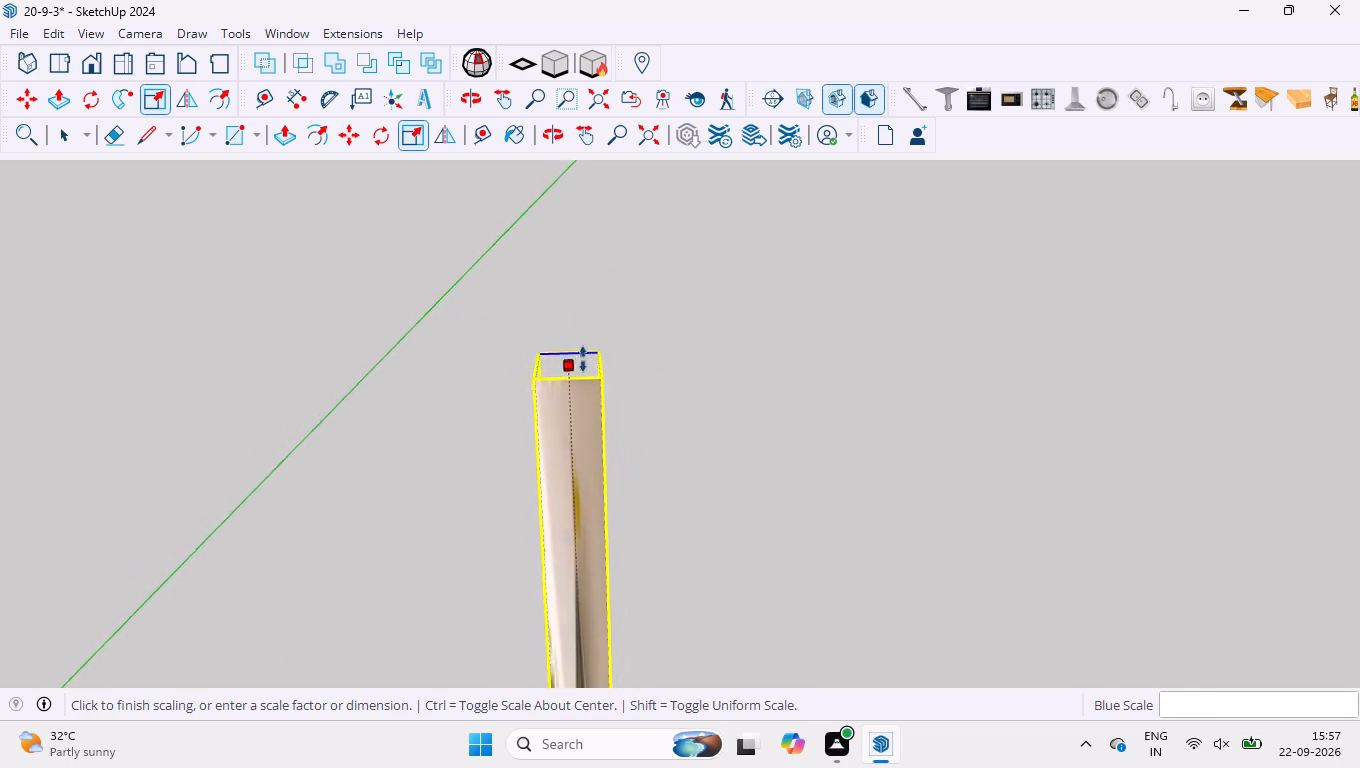
scroll(583, 359, "down", 13)
scroll(591, 581, "up", 9)
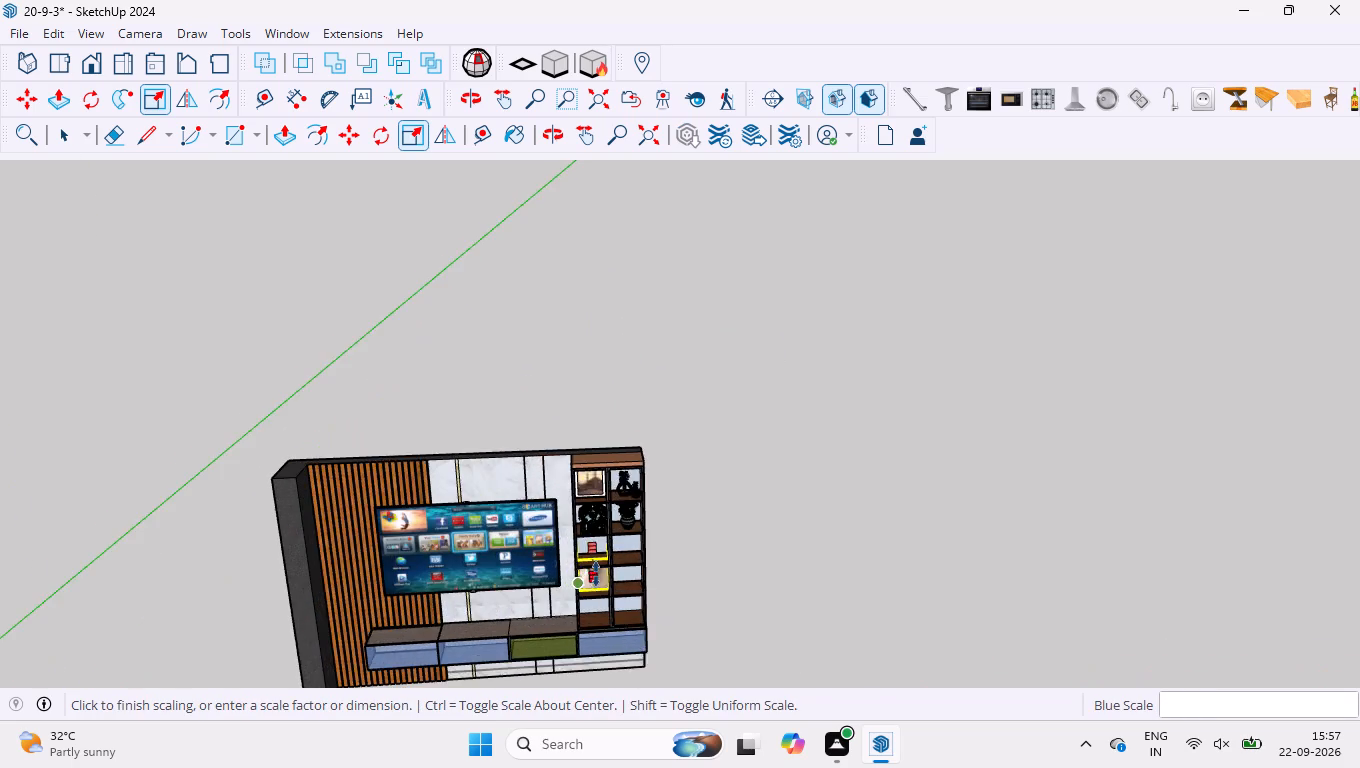
scroll(596, 574, "up", 20)
scroll(596, 574, "up", 3)
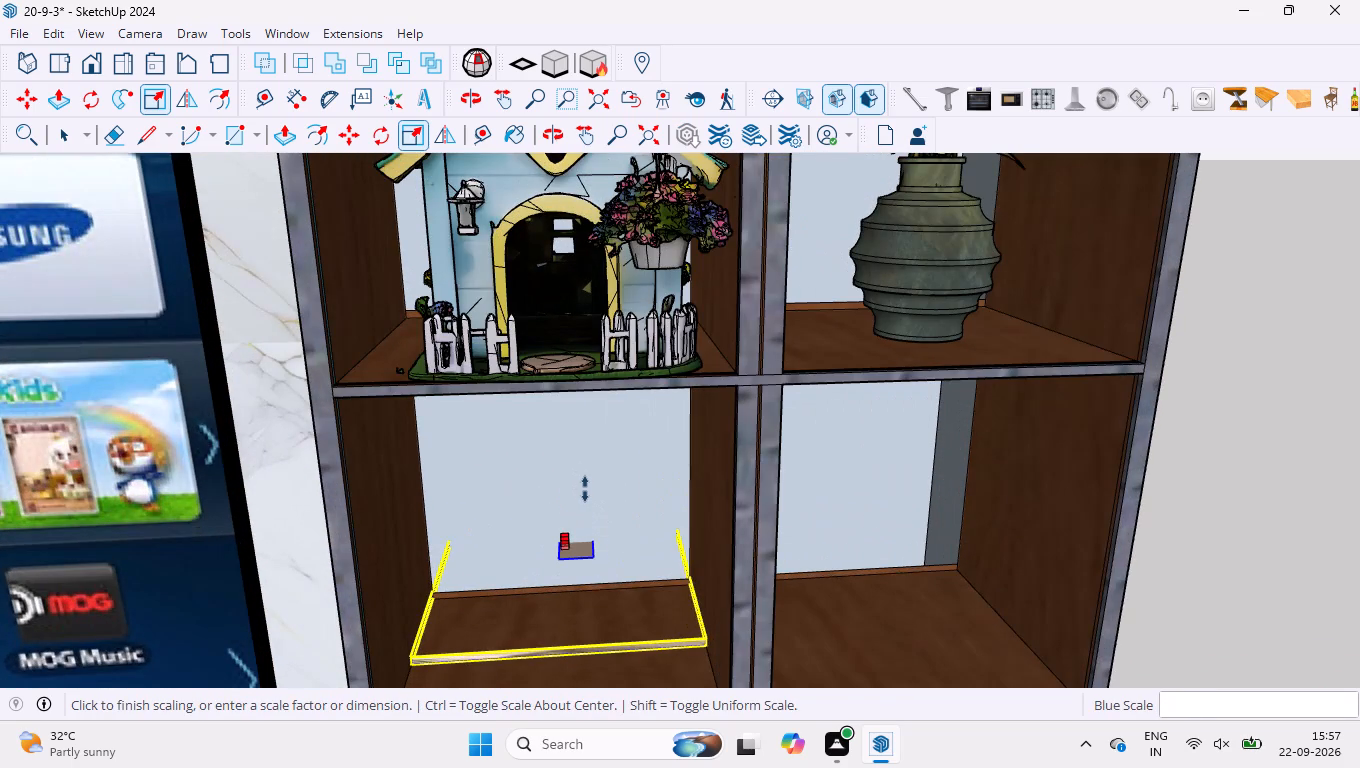
middle_click_drag(586, 511, 582, 437)
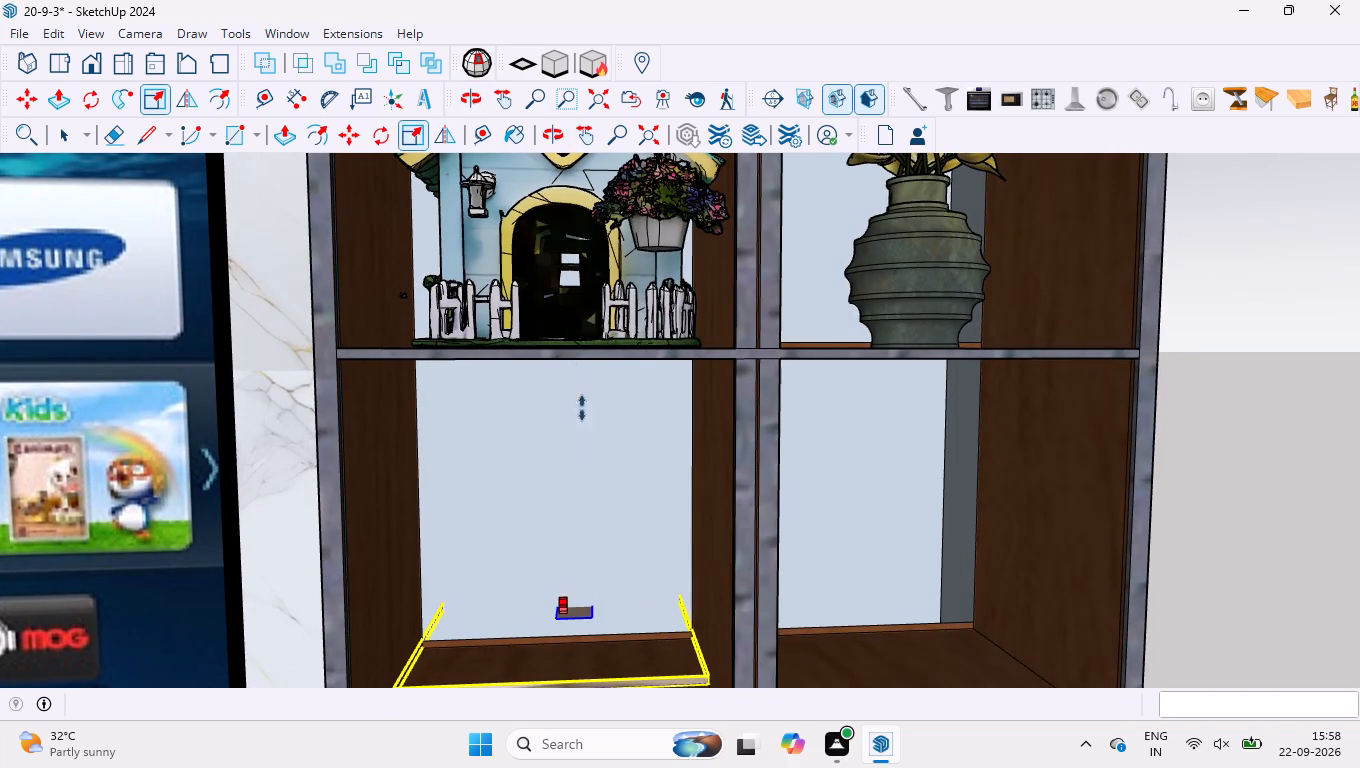
scroll(588, 492, "down", 9)
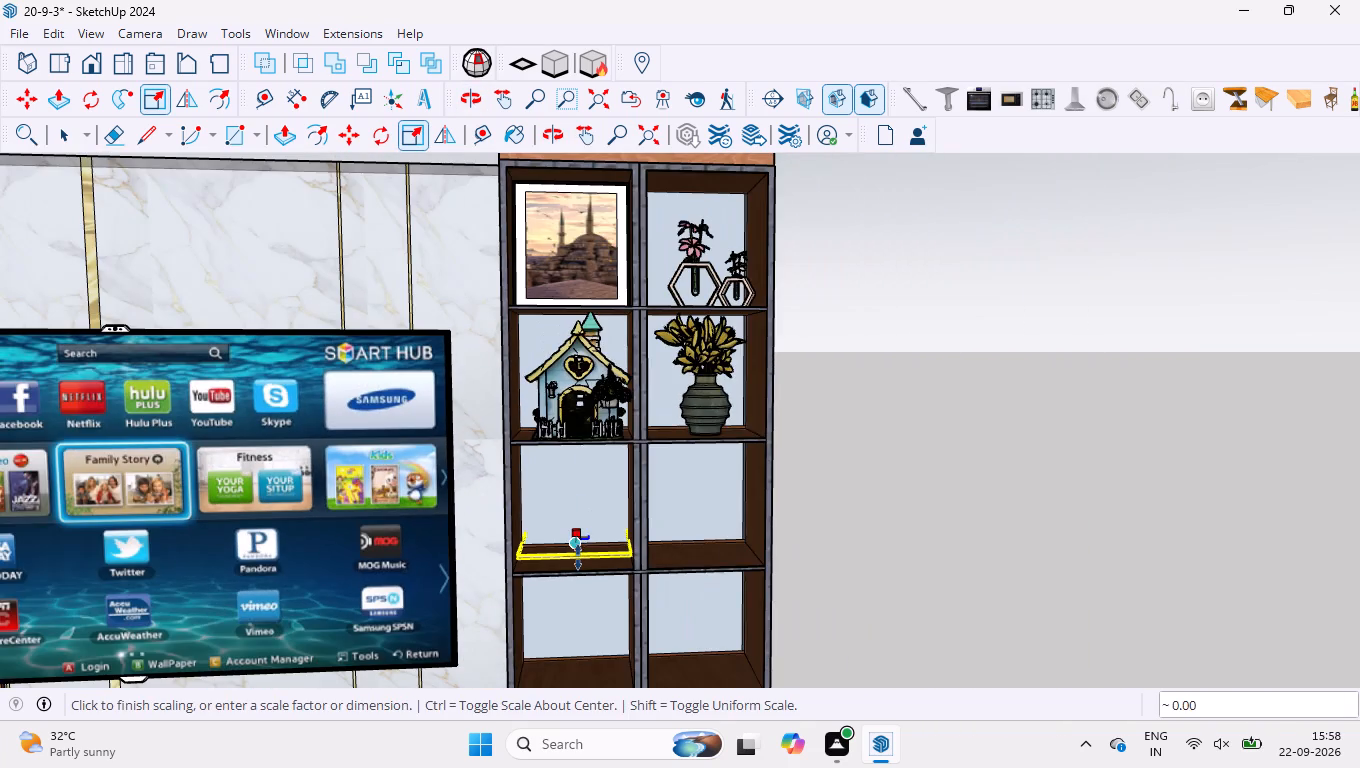
scroll(575, 495, "up", 12)
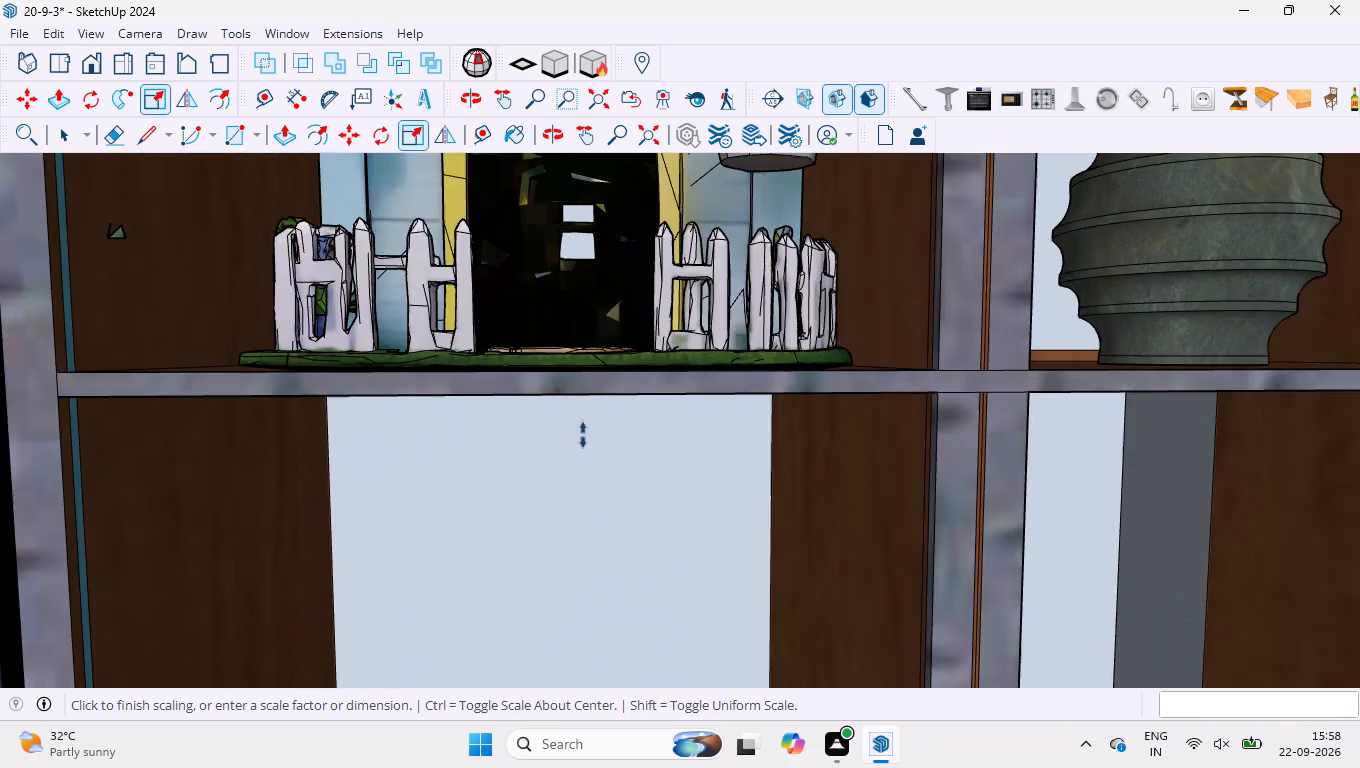
middle_click_drag(583, 435, 595, 353)
left_click(594, 343)
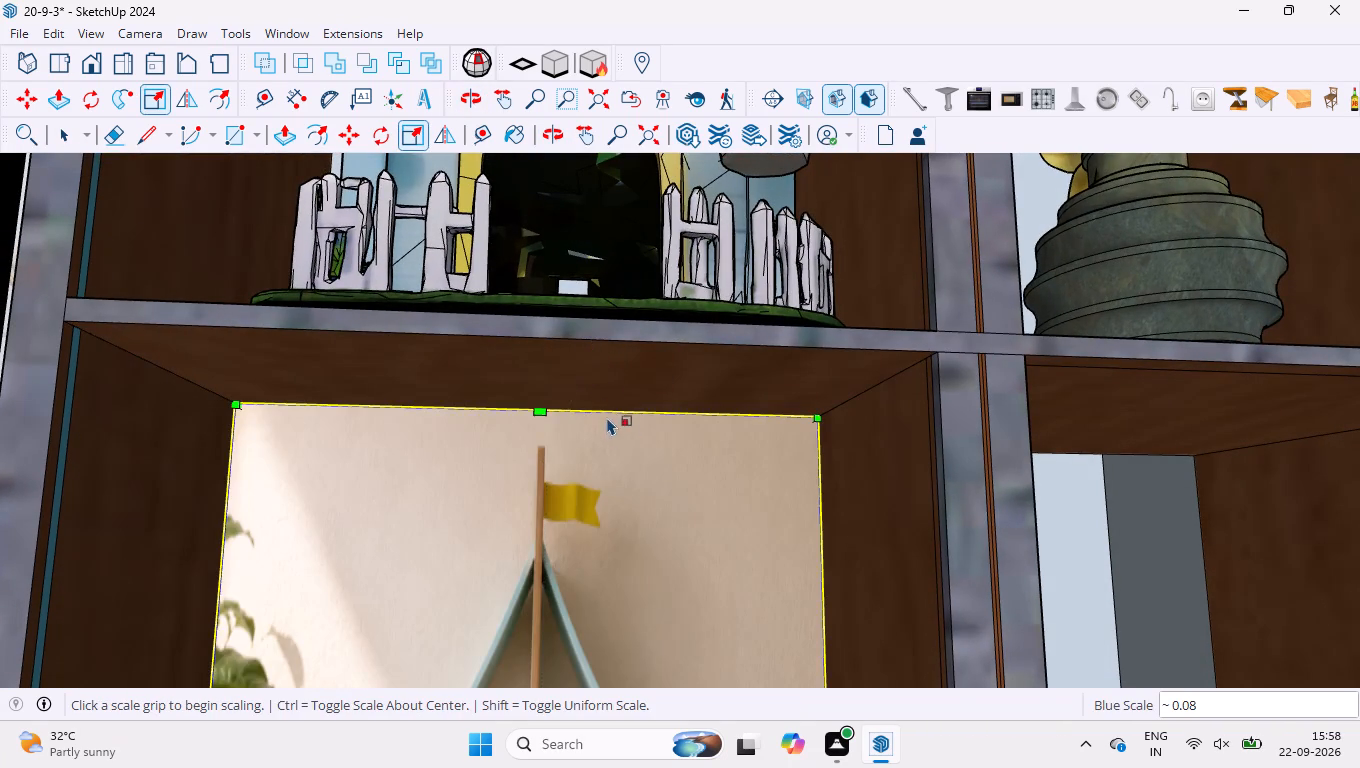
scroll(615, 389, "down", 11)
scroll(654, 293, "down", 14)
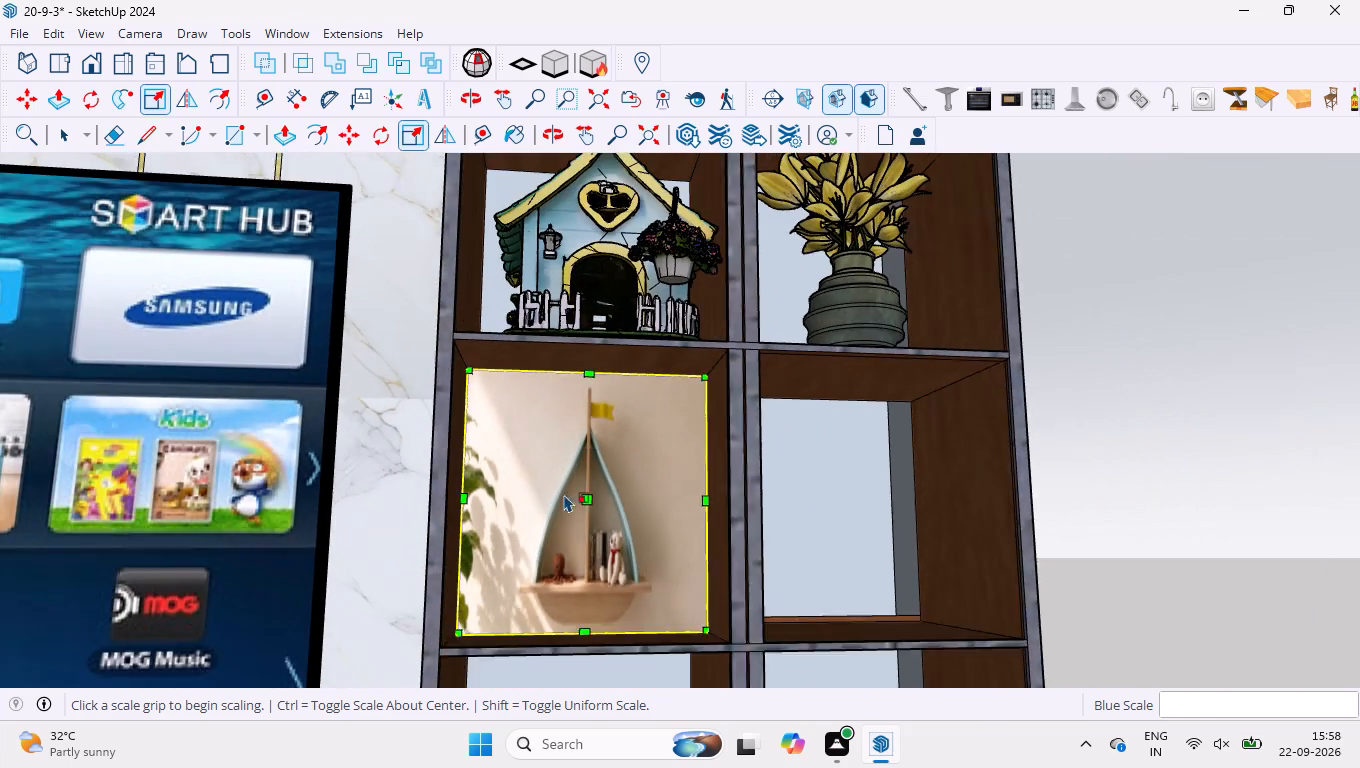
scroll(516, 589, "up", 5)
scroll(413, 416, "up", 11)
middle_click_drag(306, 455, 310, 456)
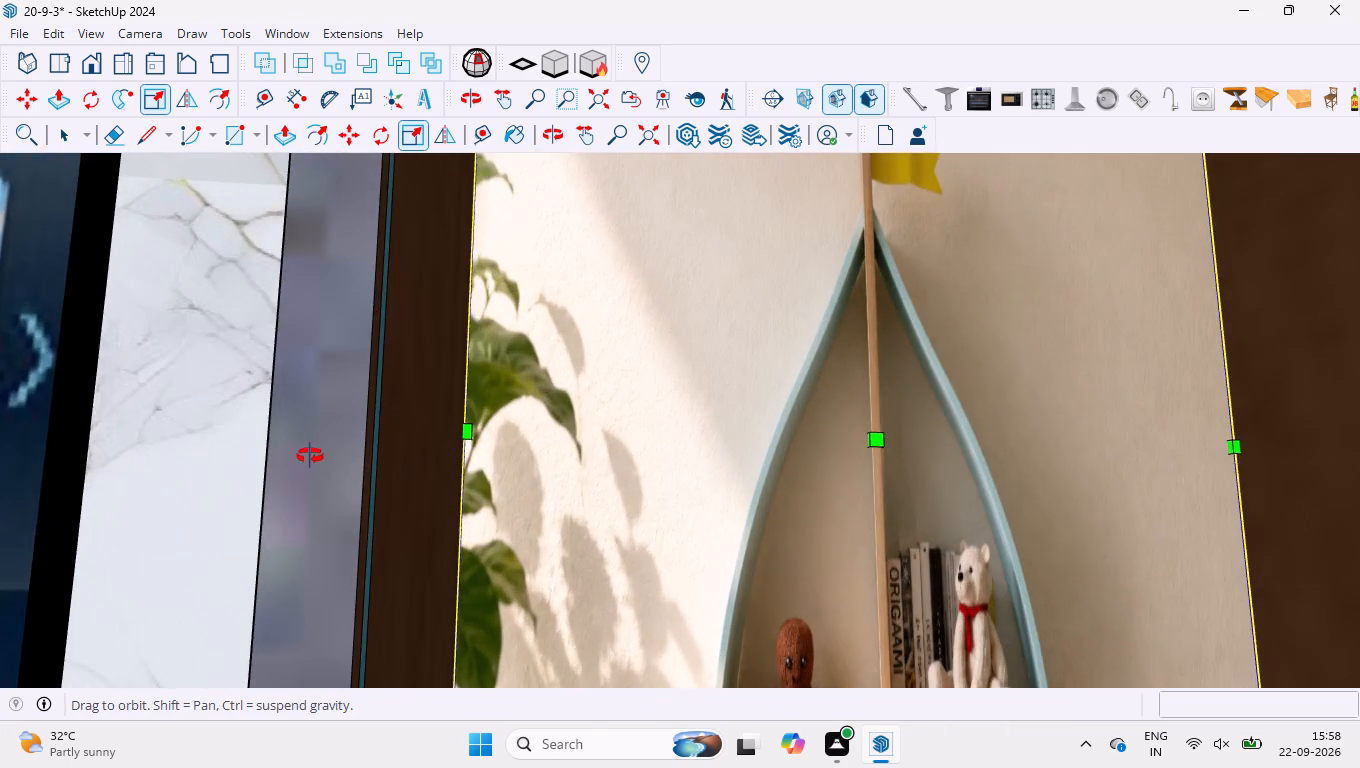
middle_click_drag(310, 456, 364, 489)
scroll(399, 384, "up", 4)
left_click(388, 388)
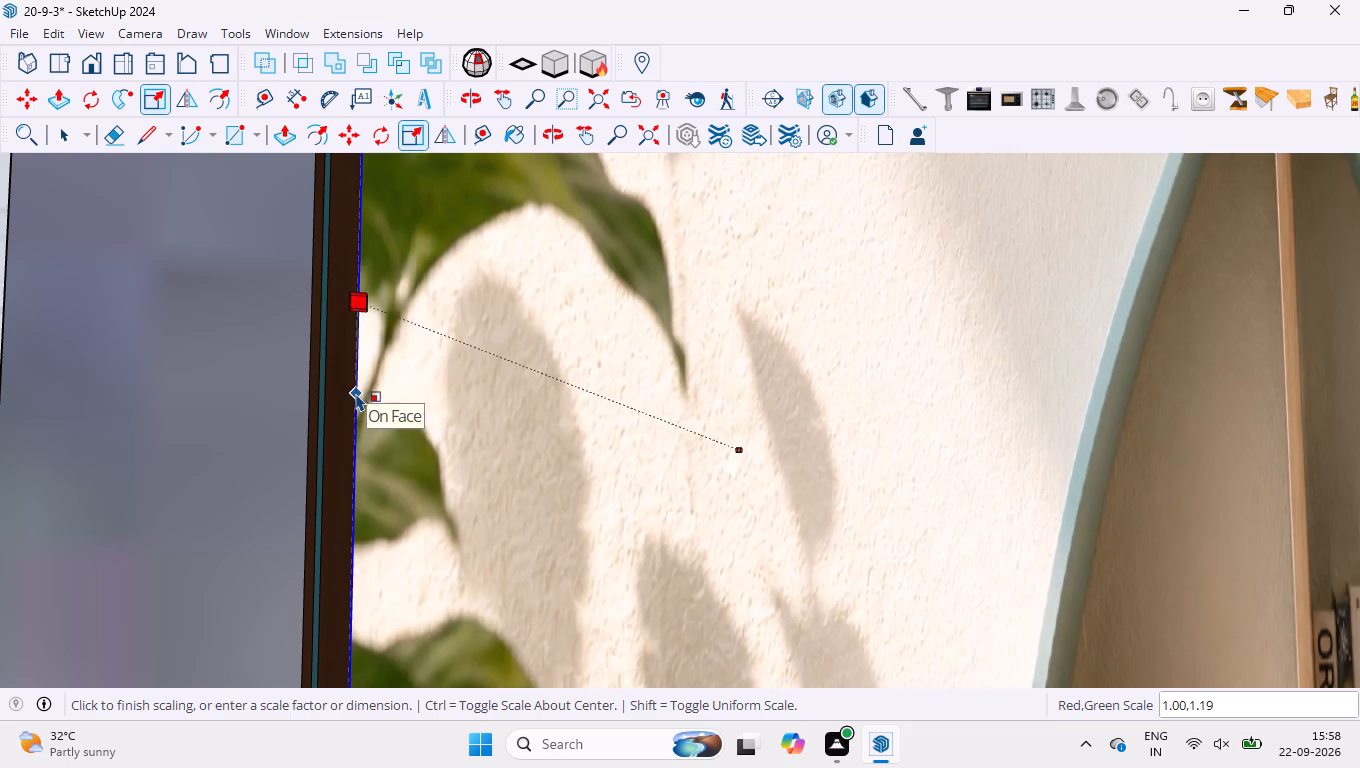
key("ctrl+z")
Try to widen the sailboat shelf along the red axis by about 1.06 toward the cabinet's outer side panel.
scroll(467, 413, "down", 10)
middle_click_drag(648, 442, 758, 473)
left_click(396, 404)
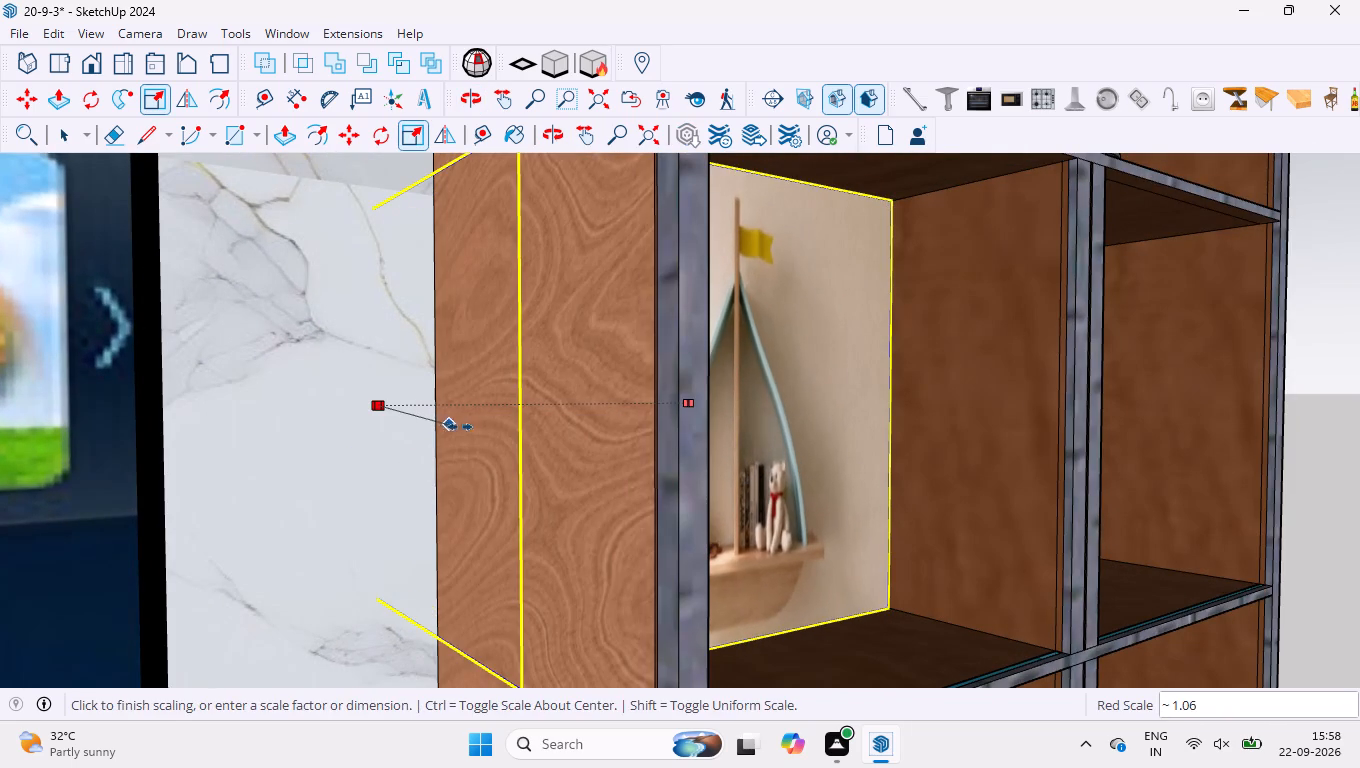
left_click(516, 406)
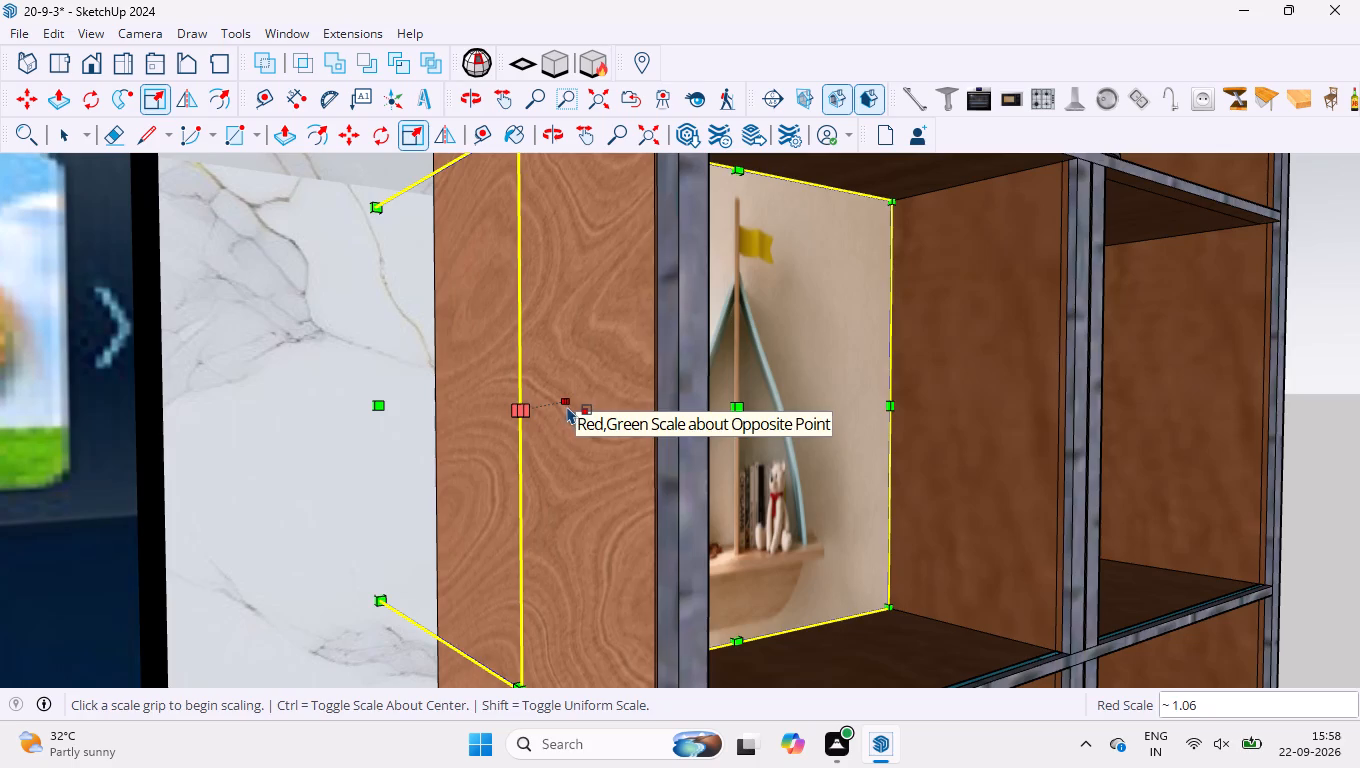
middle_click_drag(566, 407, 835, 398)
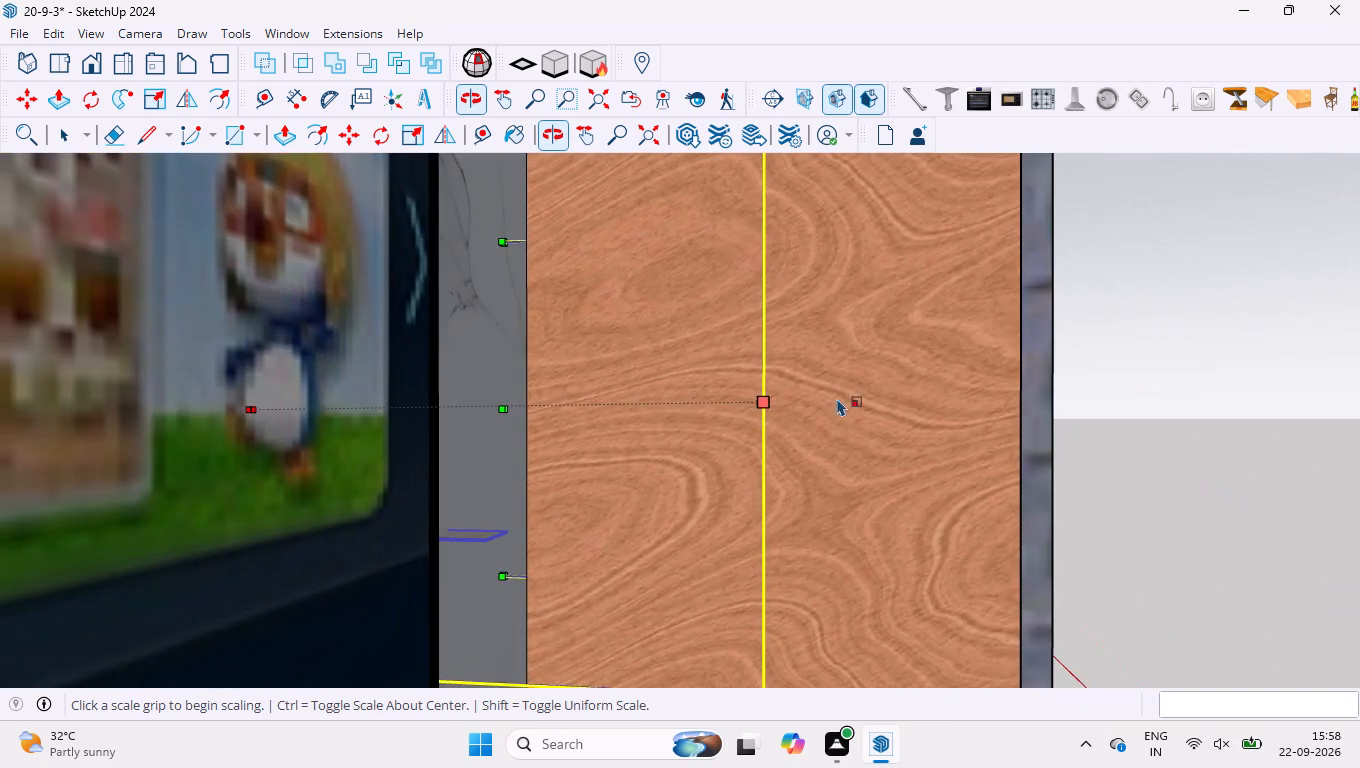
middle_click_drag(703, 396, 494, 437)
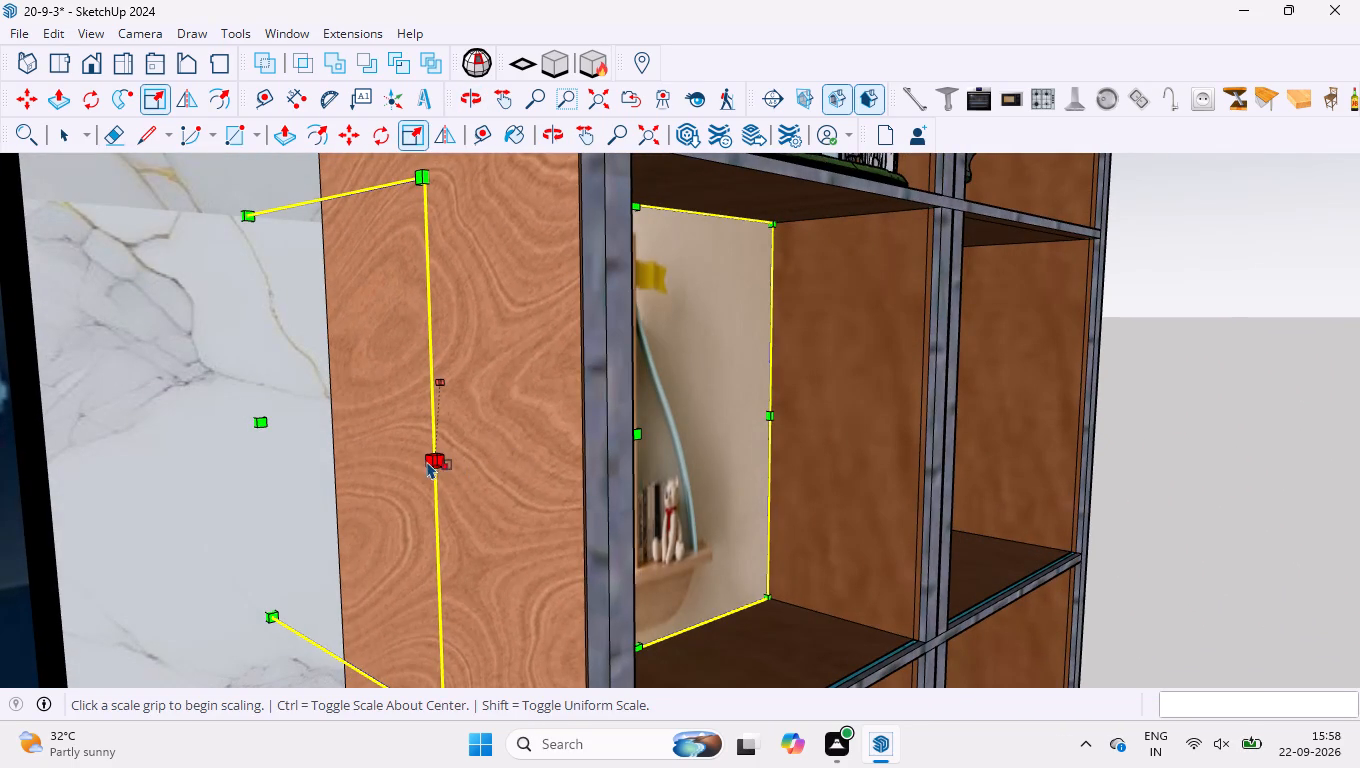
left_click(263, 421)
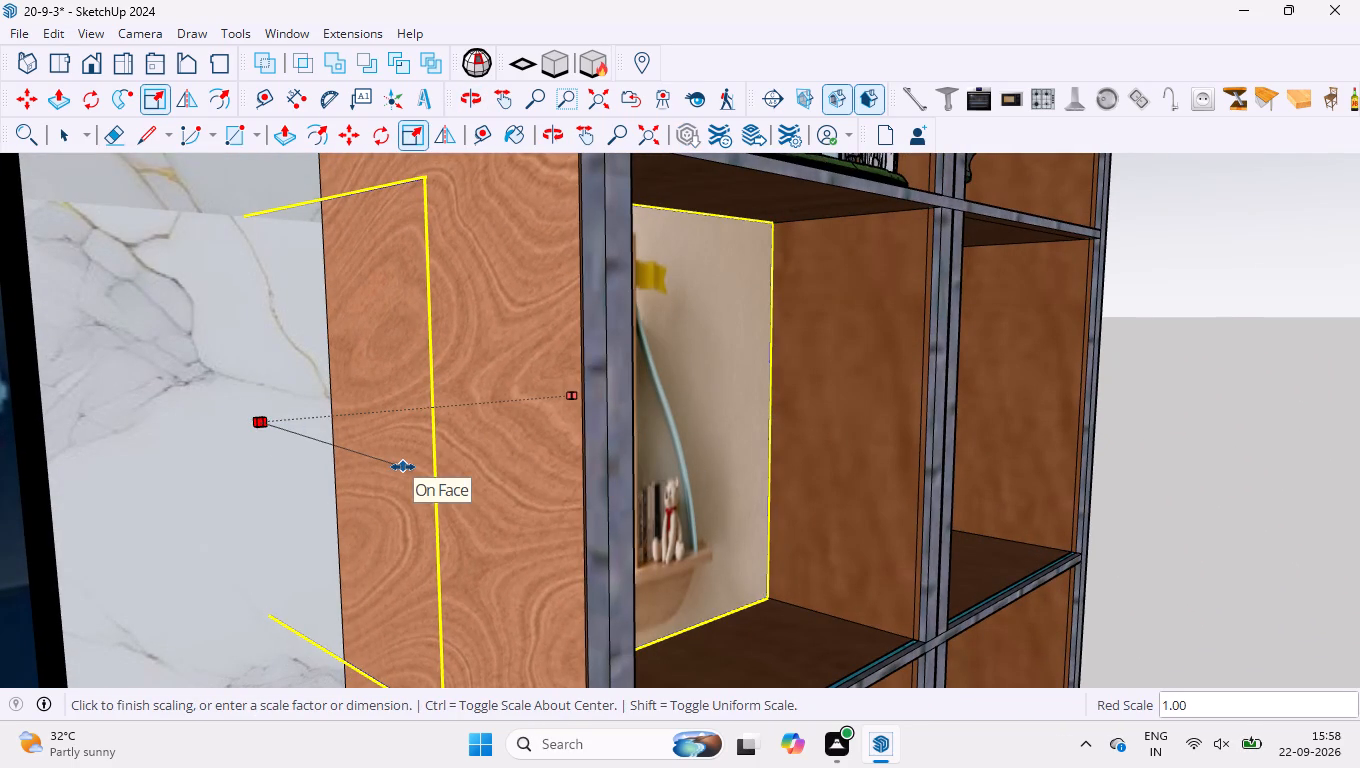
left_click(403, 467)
Move the sailboat shelf 150 mm forward by its lower front corner to the cabinet's front frame.
scroll(438, 354, "down", 5)
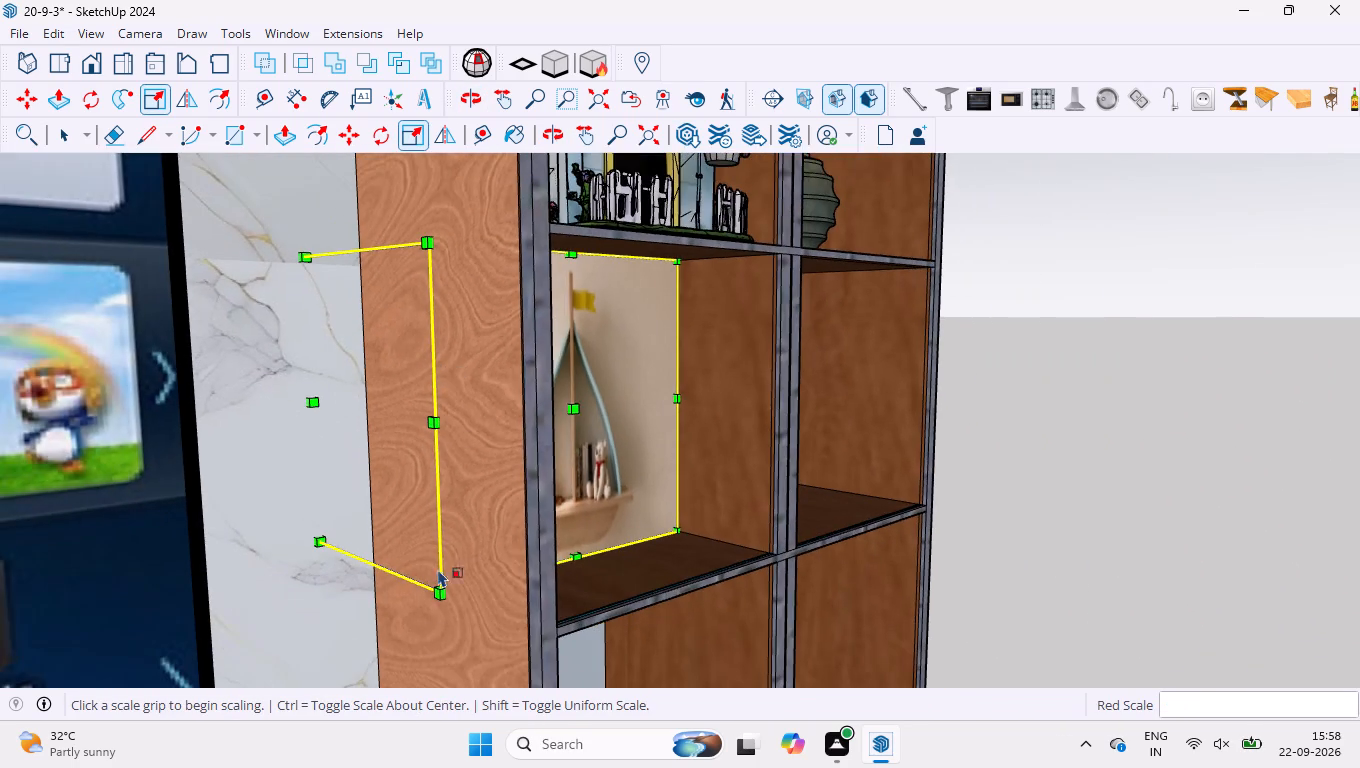
scroll(422, 633, "up", 4)
key("m")
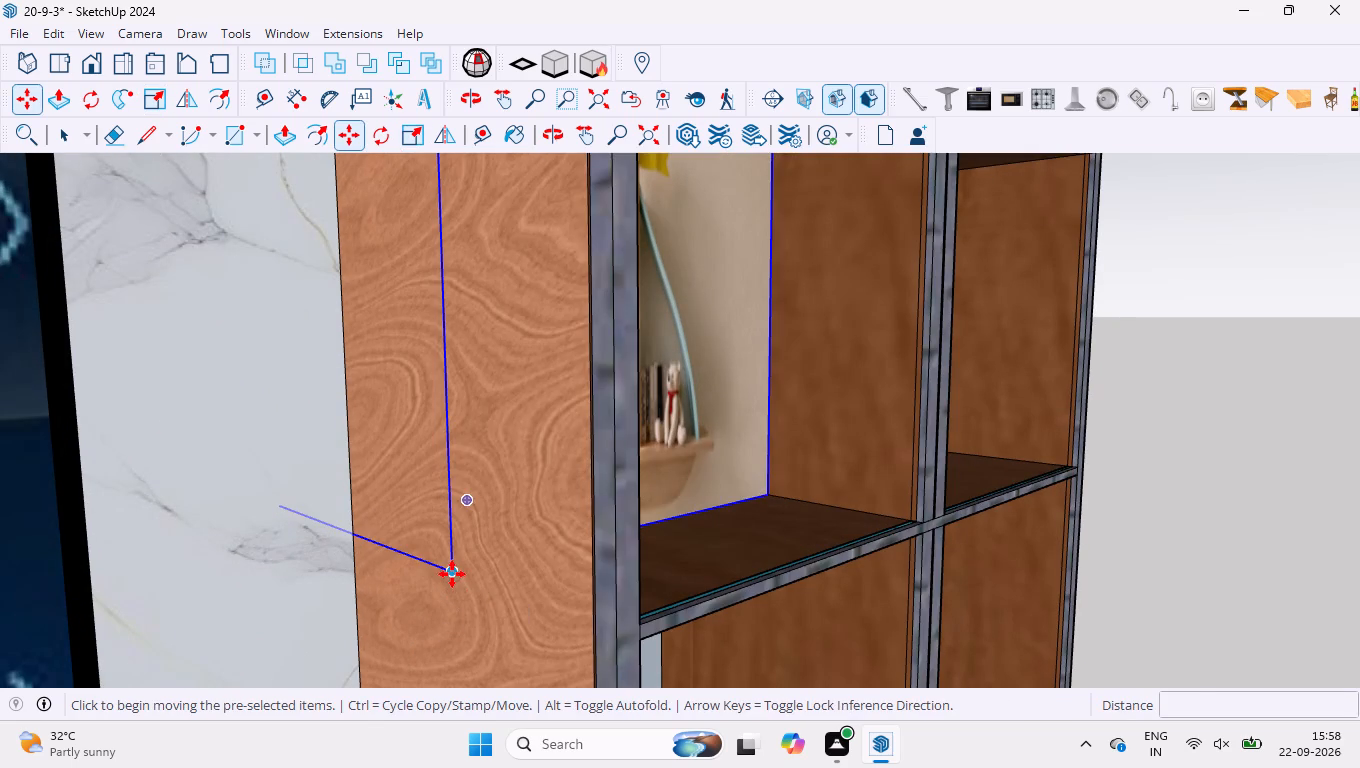
left_click(452, 574)
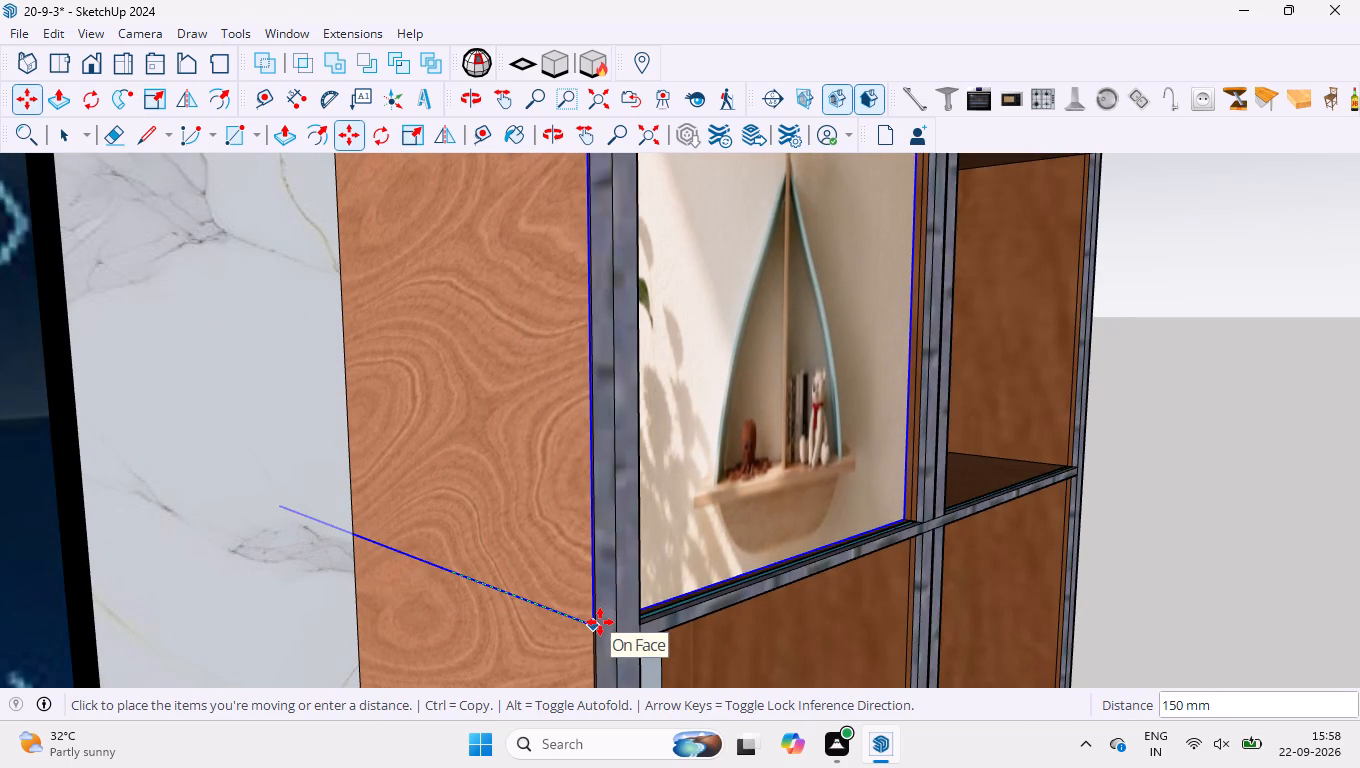
left_click(600, 622)
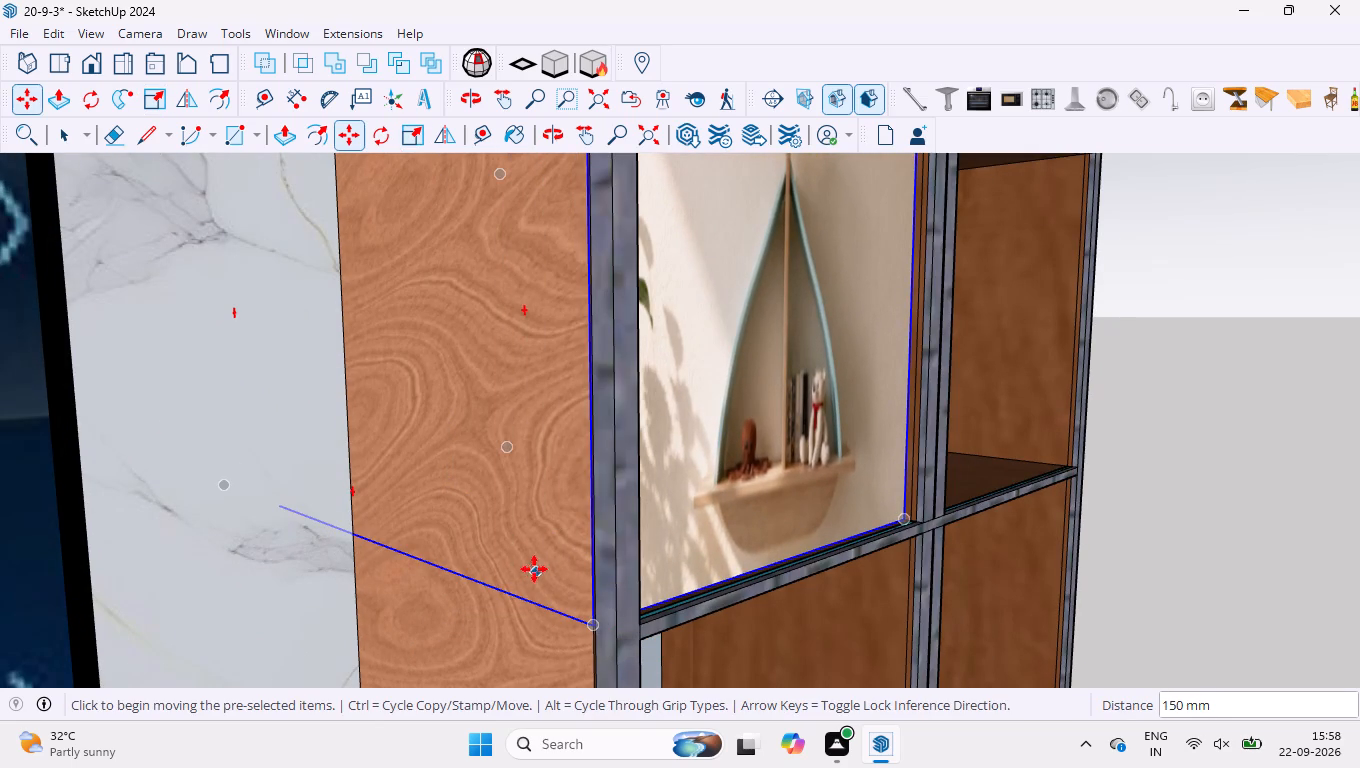
Shorten the sailboat shelf's depth along the green axis from its back side.
left_click(410, 125)
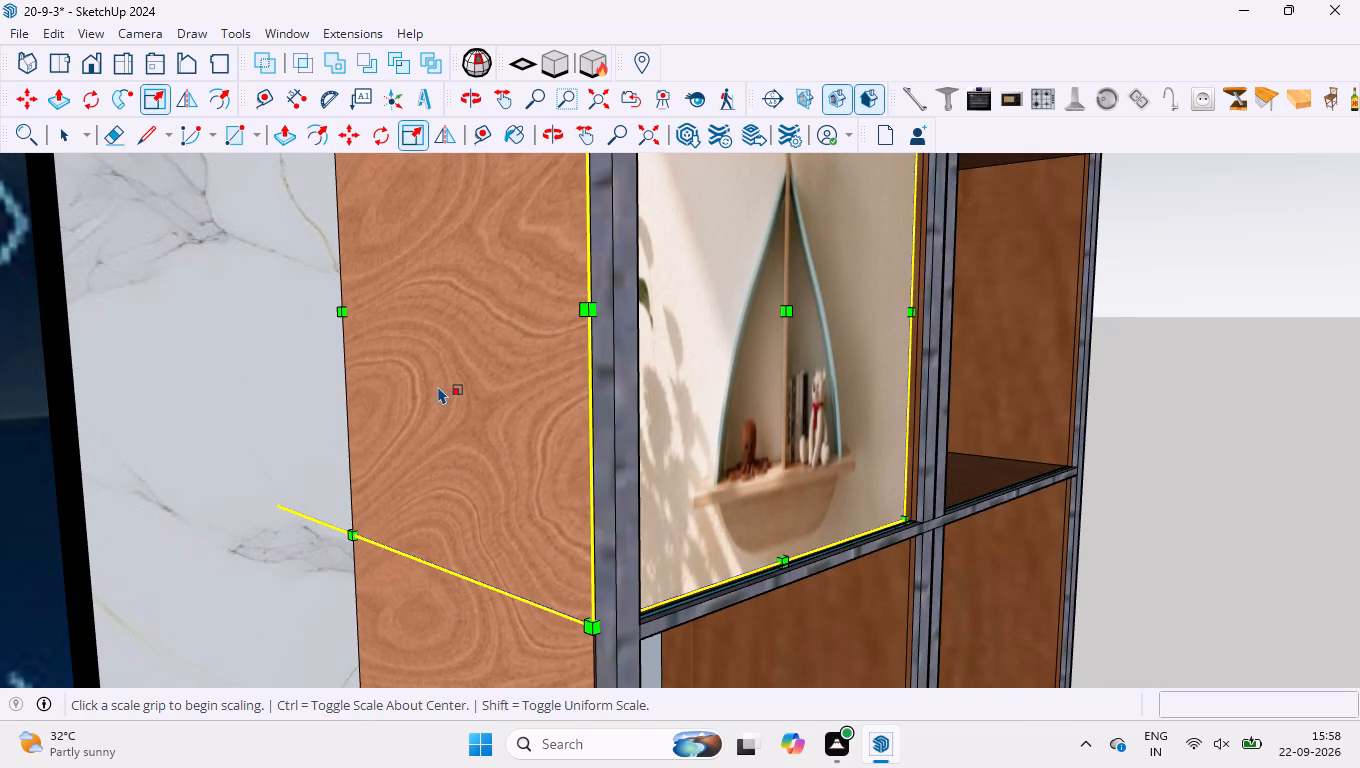
scroll(437, 387, "down", 9)
middle_click_drag(414, 362, 635, 369)
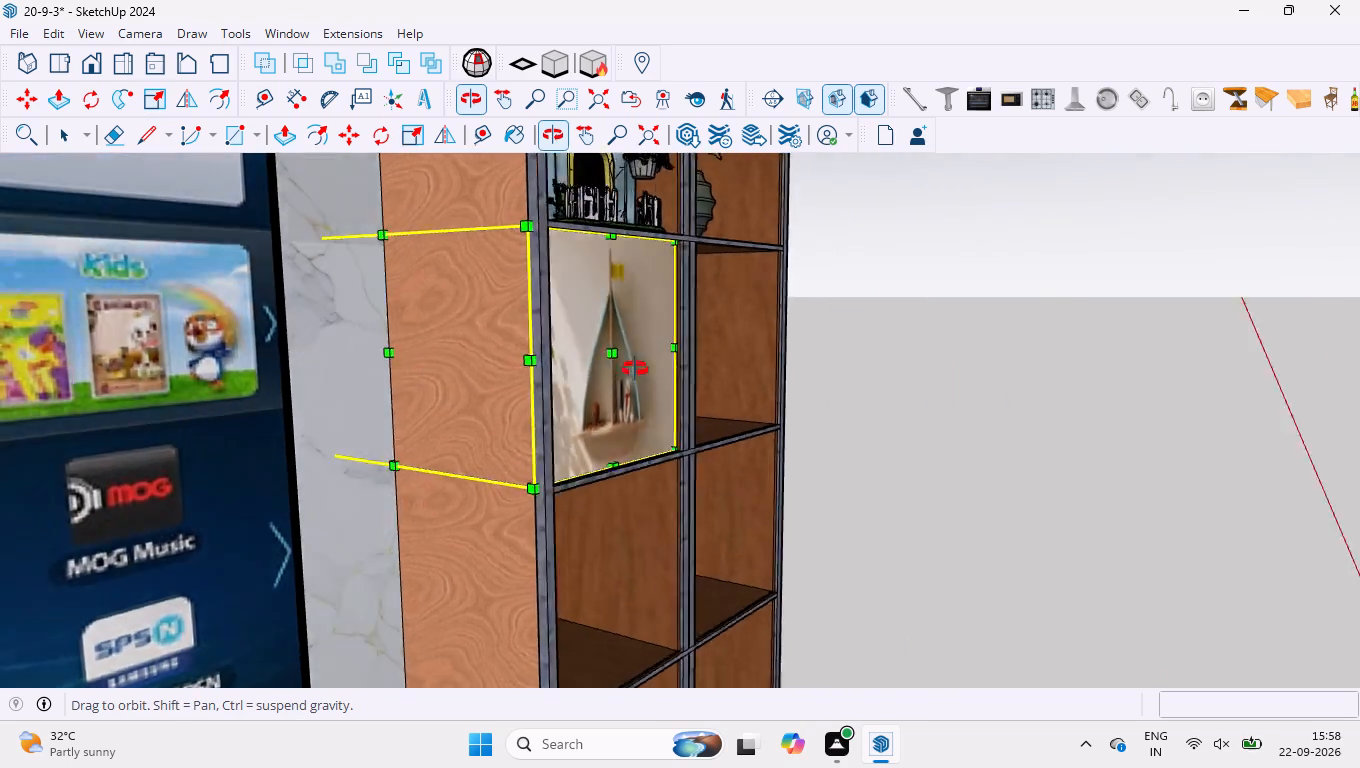
middle_click_drag(635, 369, 945, 353)
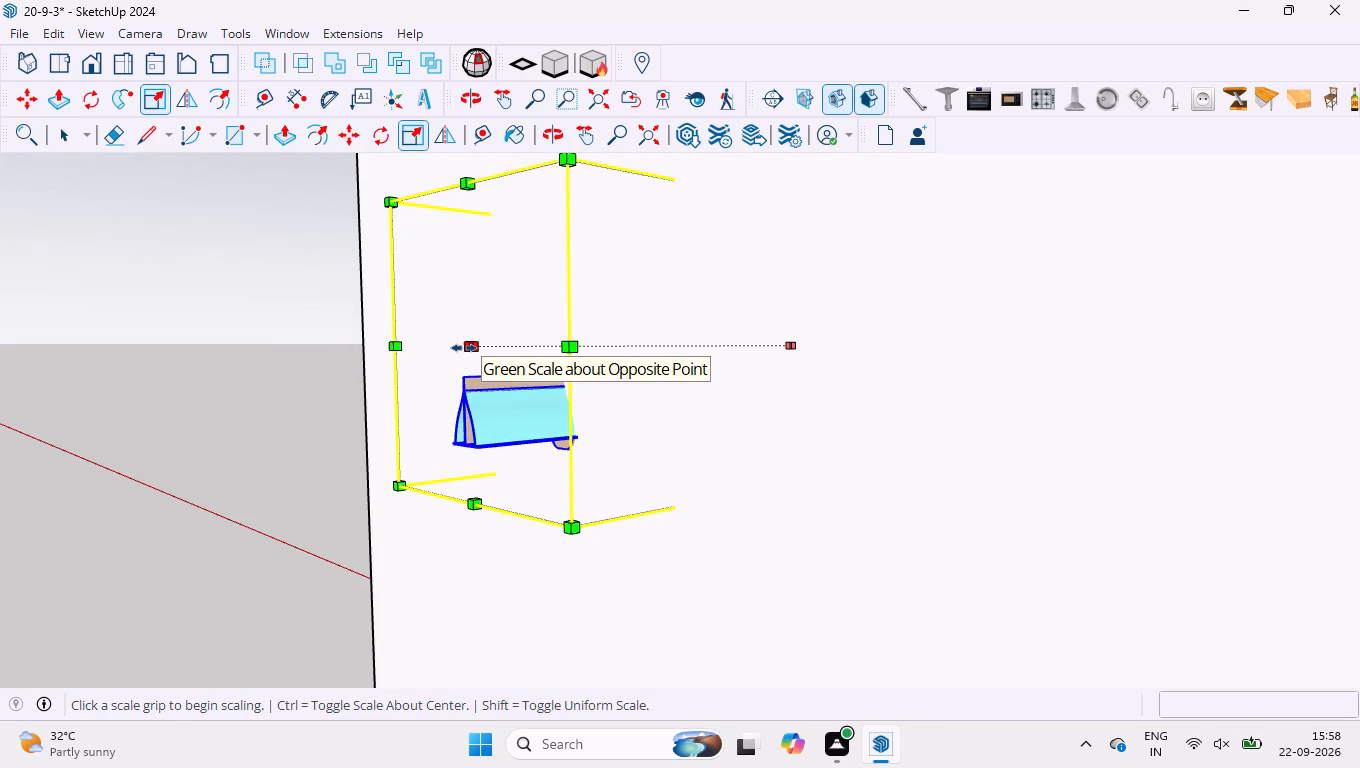
left_click(464, 348)
left_click(545, 336)
Scale the sailboat shelf along the green axis by about 0.67 so its back aligns with the cabinet's rear edge.
scroll(625, 383, "down", 3)
middle_click_drag(769, 379, 770, 379)
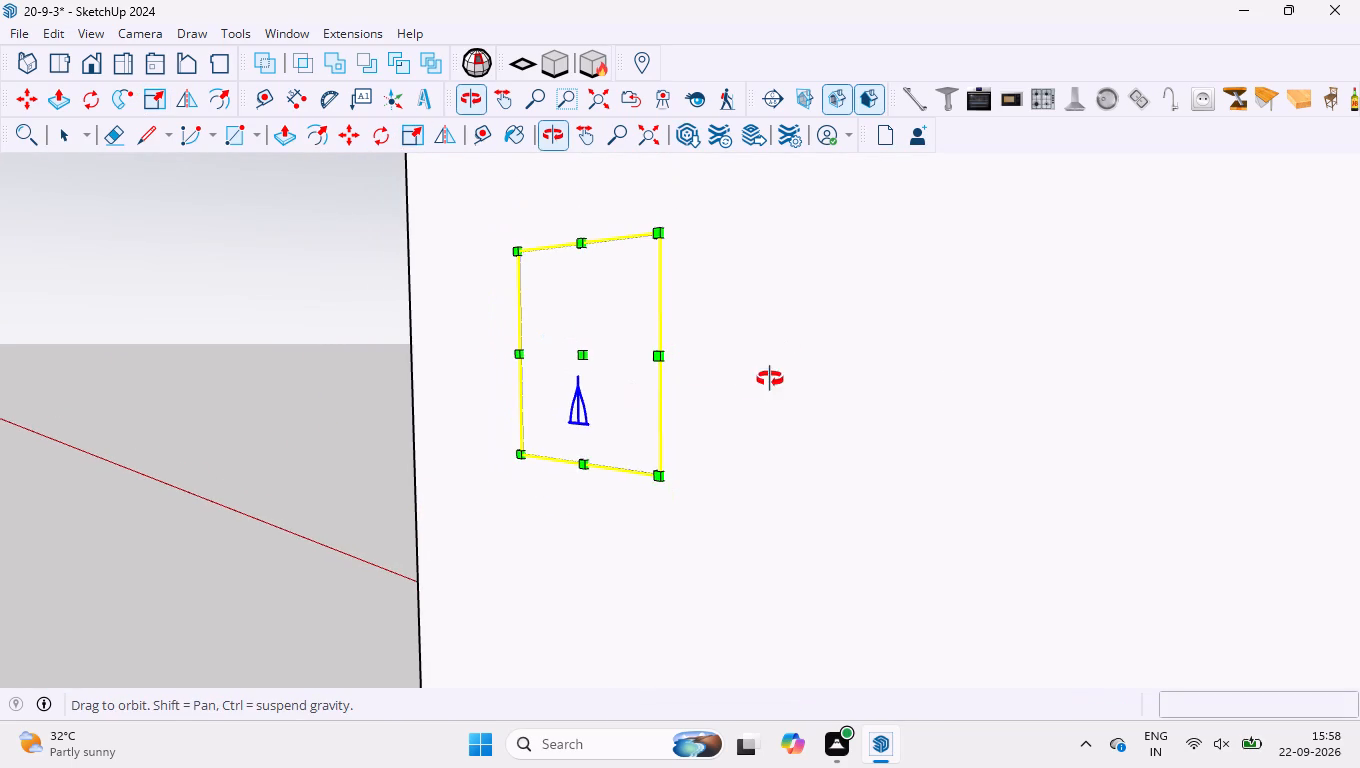
middle_click_drag(770, 379, 288, 420)
scroll(415, 376, "up", 7)
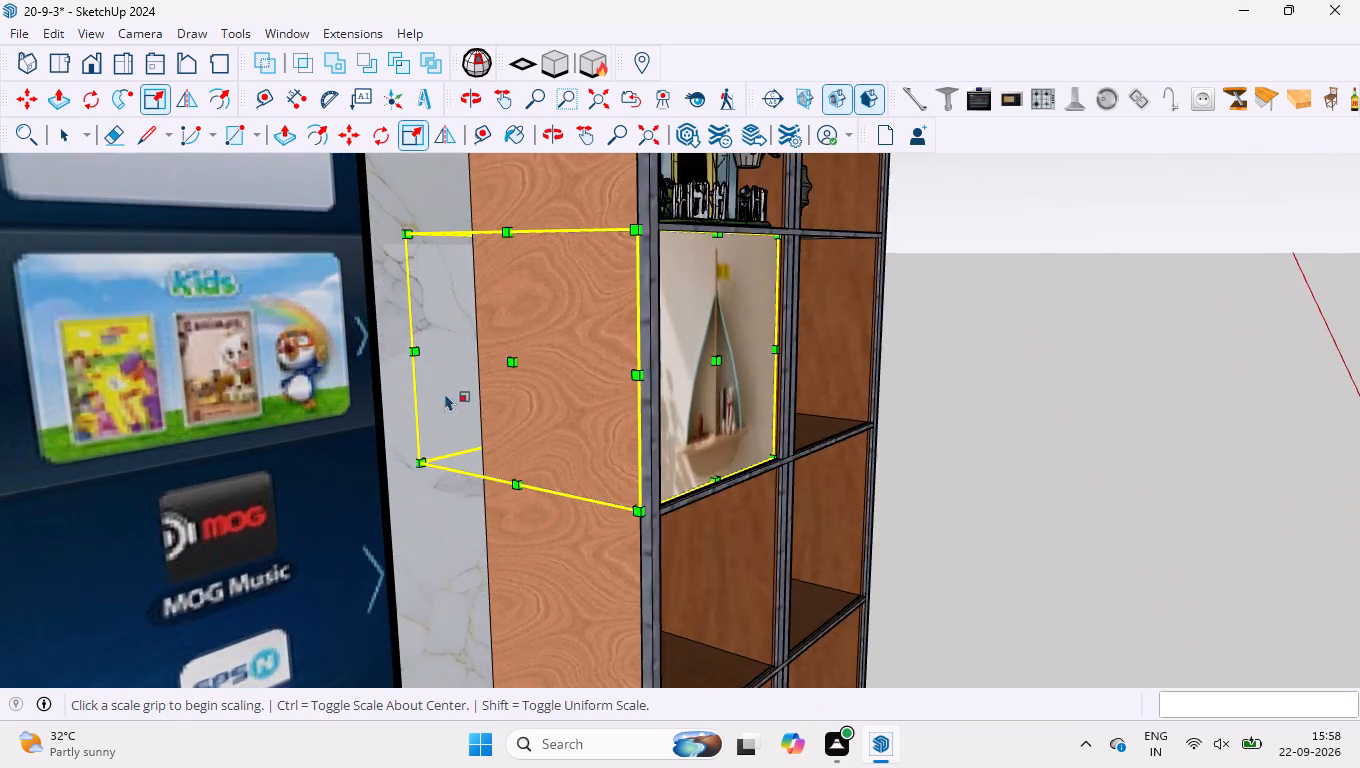
scroll(445, 393, "up", 6)
middle_click_drag(453, 408, 506, 429)
left_click(547, 291)
left_click(593, 301)
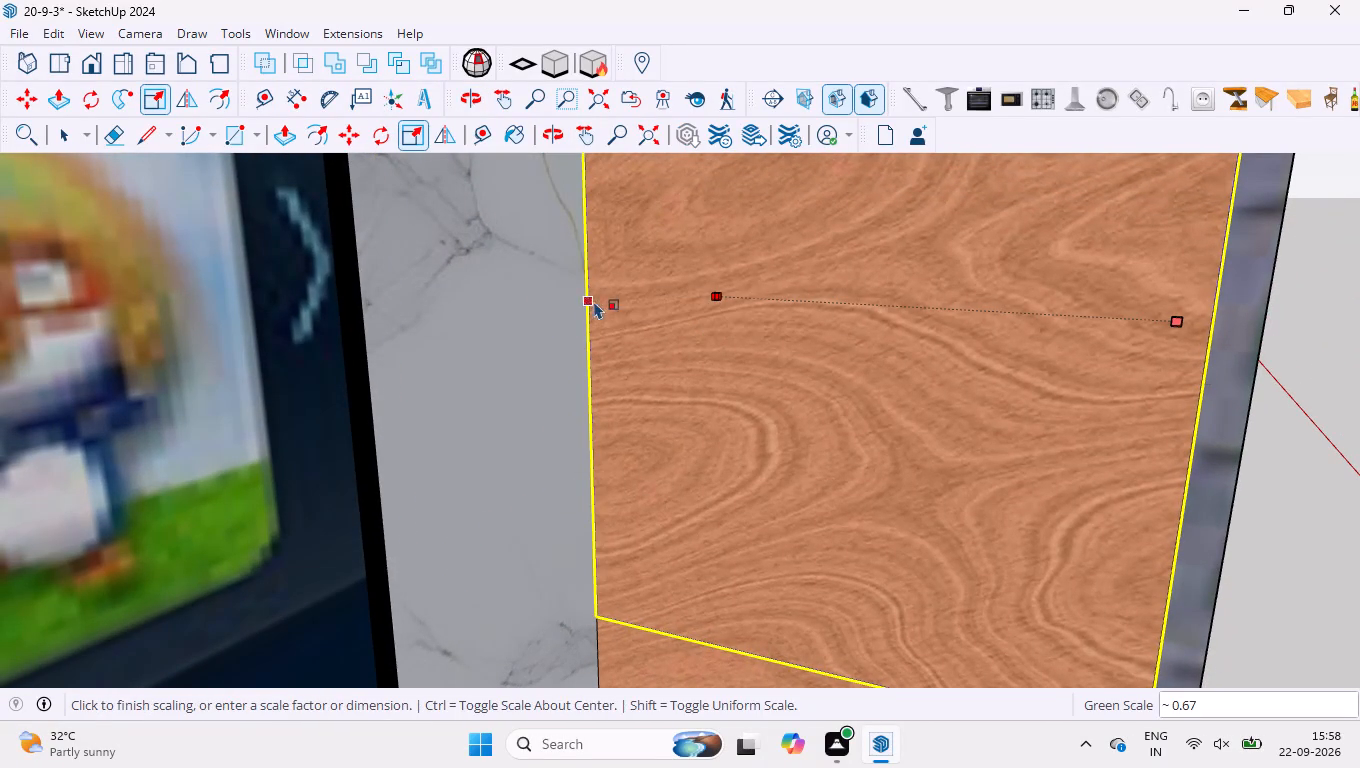
Scale the sailboat shelf along the red axis by about 0.95 so its side meets the inner edge of the cabinet frame.
scroll(524, 305, "down", 8)
middle_click_drag(790, 439, 464, 409)
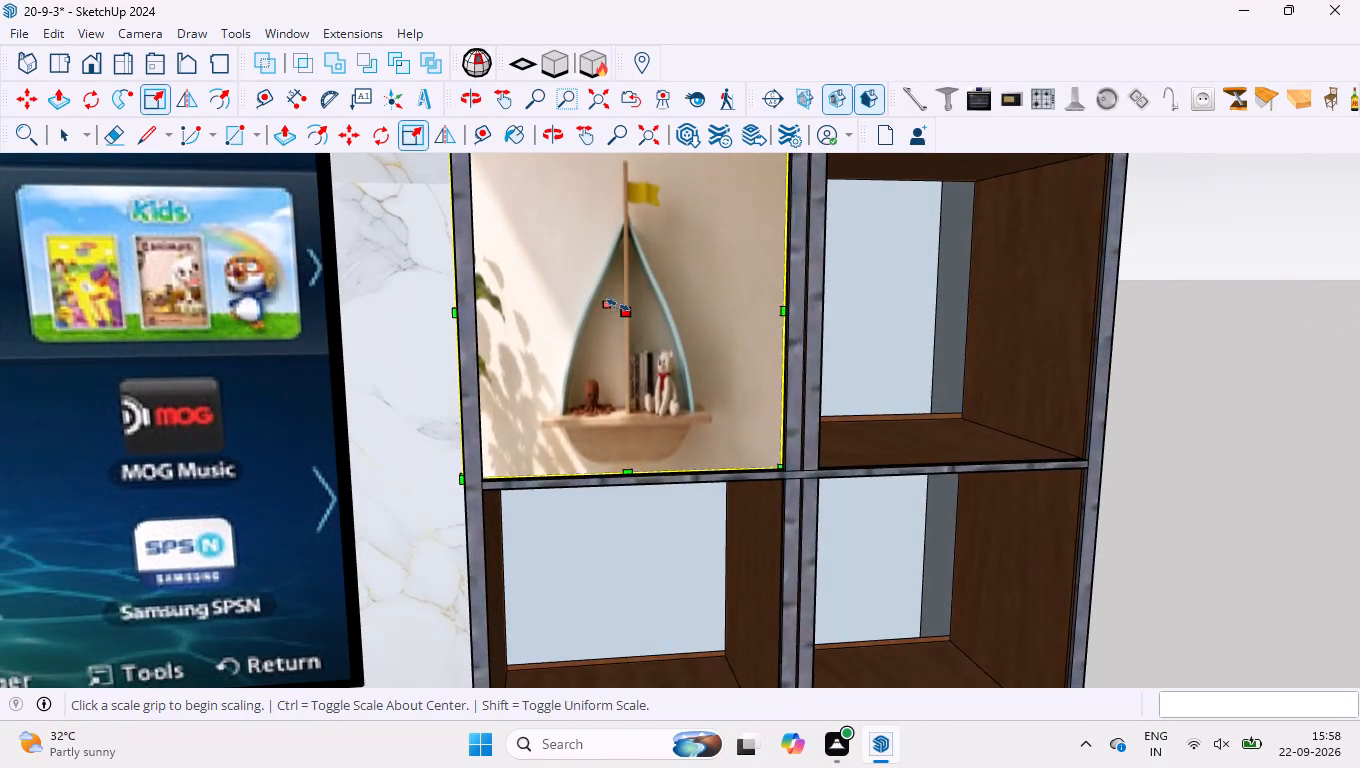
scroll(618, 304, "up", 1)
scroll(630, 353, "down", 6)
scroll(668, 274, "up", 7)
scroll(574, 363, "down", 3)
scroll(359, 440, "up", 4)
scroll(501, 469, "up", 8)
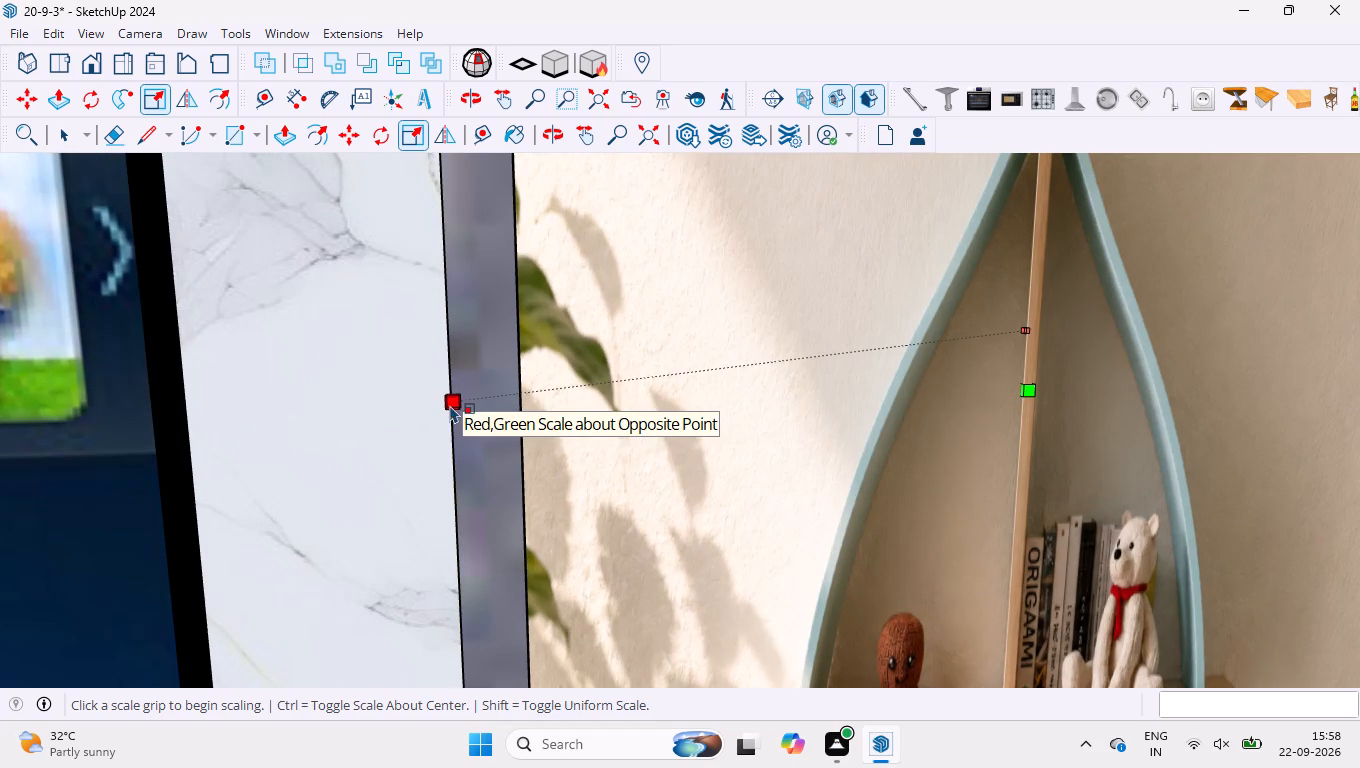
scroll(421, 396, "up", 4)
middle_click_drag(416, 414, 445, 421)
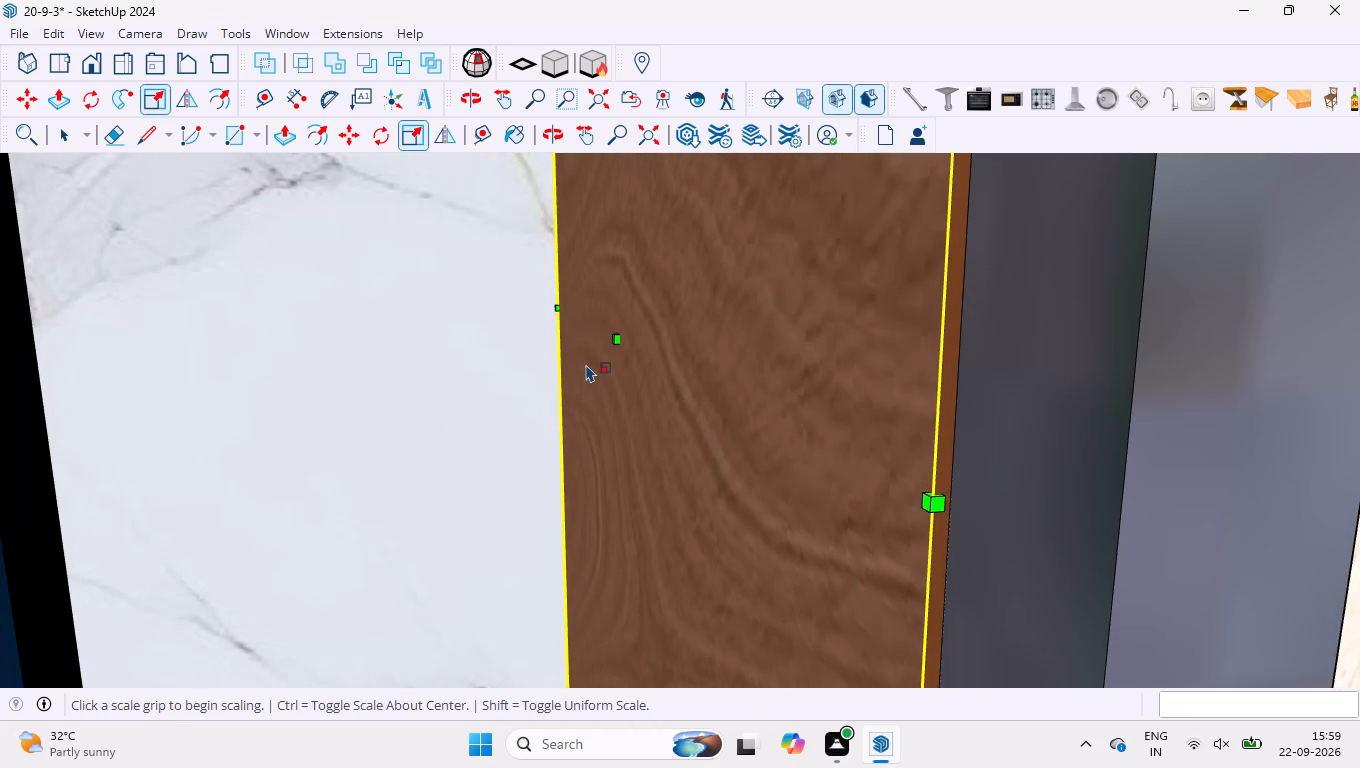
left_click(618, 340)
scroll(710, 354, "down", 8)
middle_click_drag(705, 356, 645, 357)
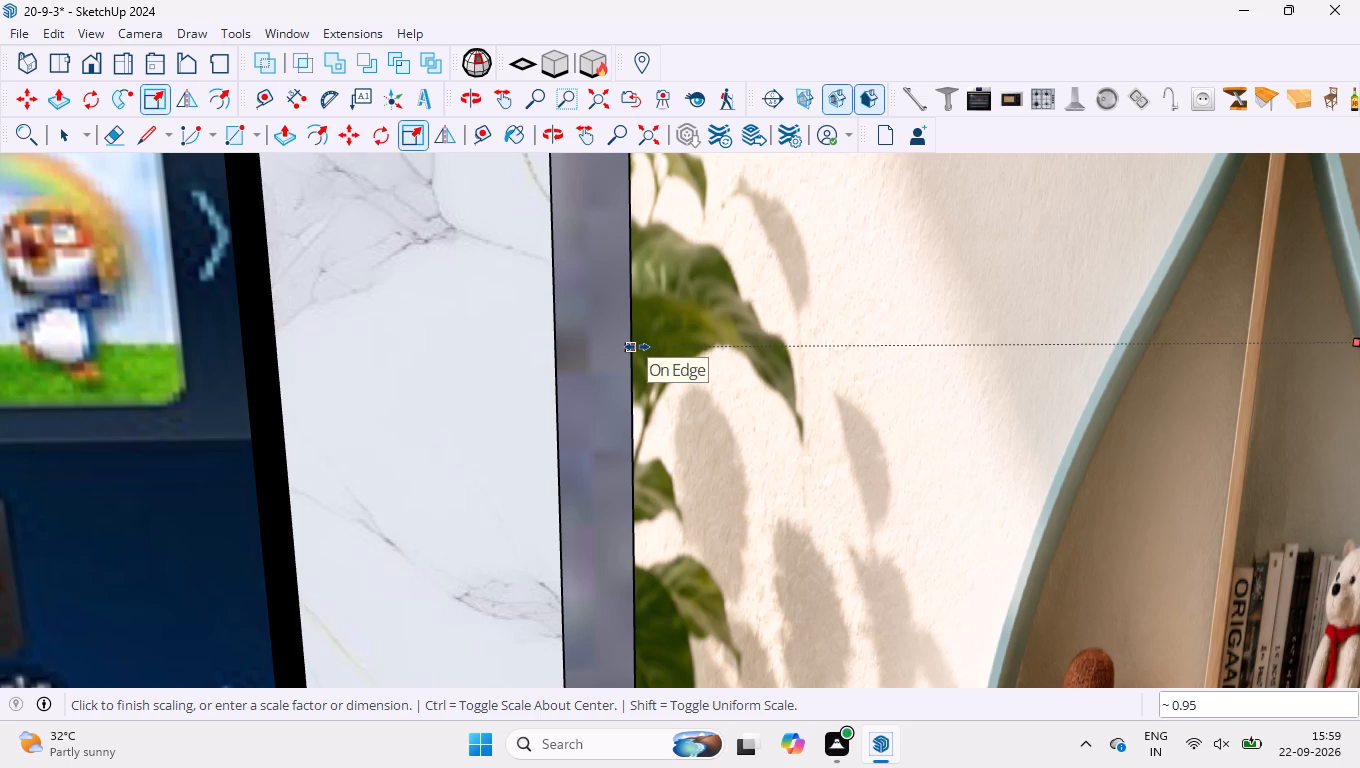
left_click(637, 347)
scroll(588, 370, "down", 14)
scroll(794, 399, "down", 6)
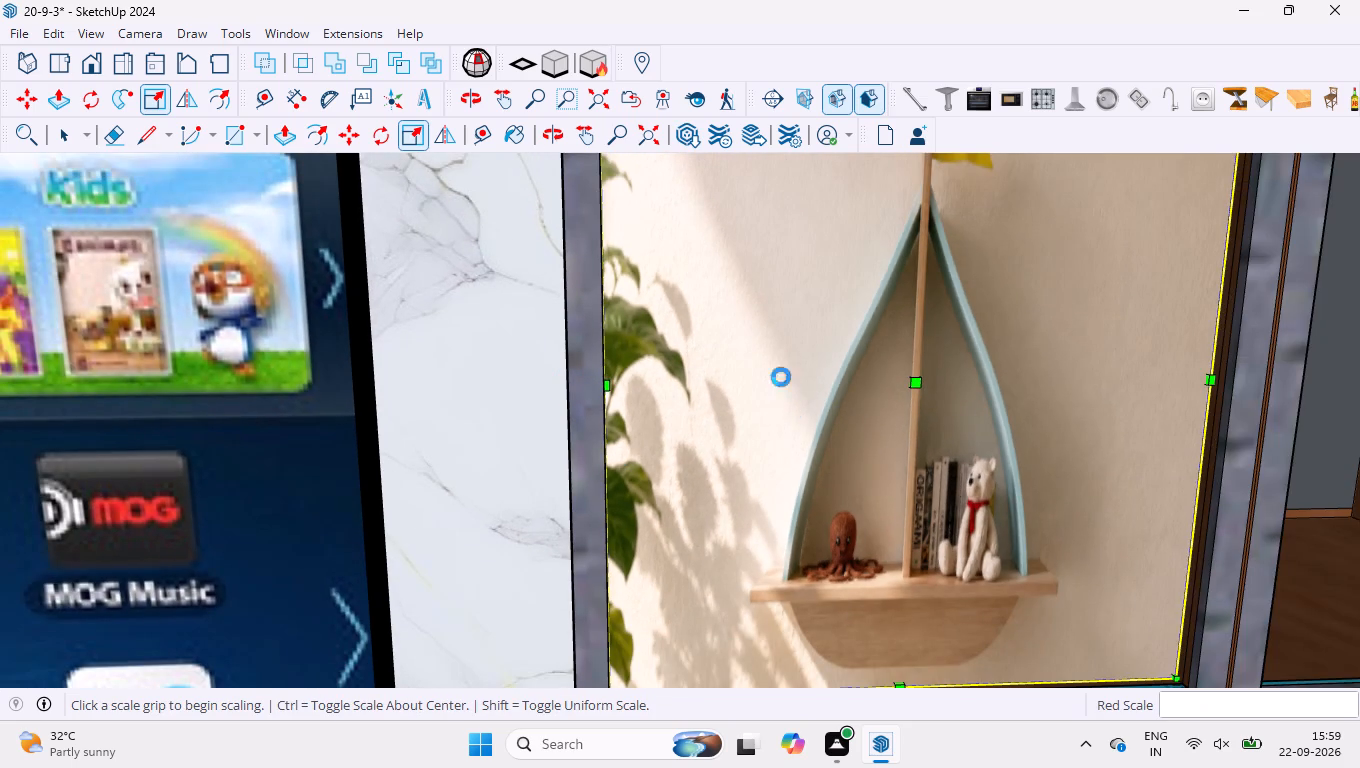
Move the sailboat shelf 57 mm back into its compartment by its lower front corner, and deselect it.
scroll(781, 377, "down", 8)
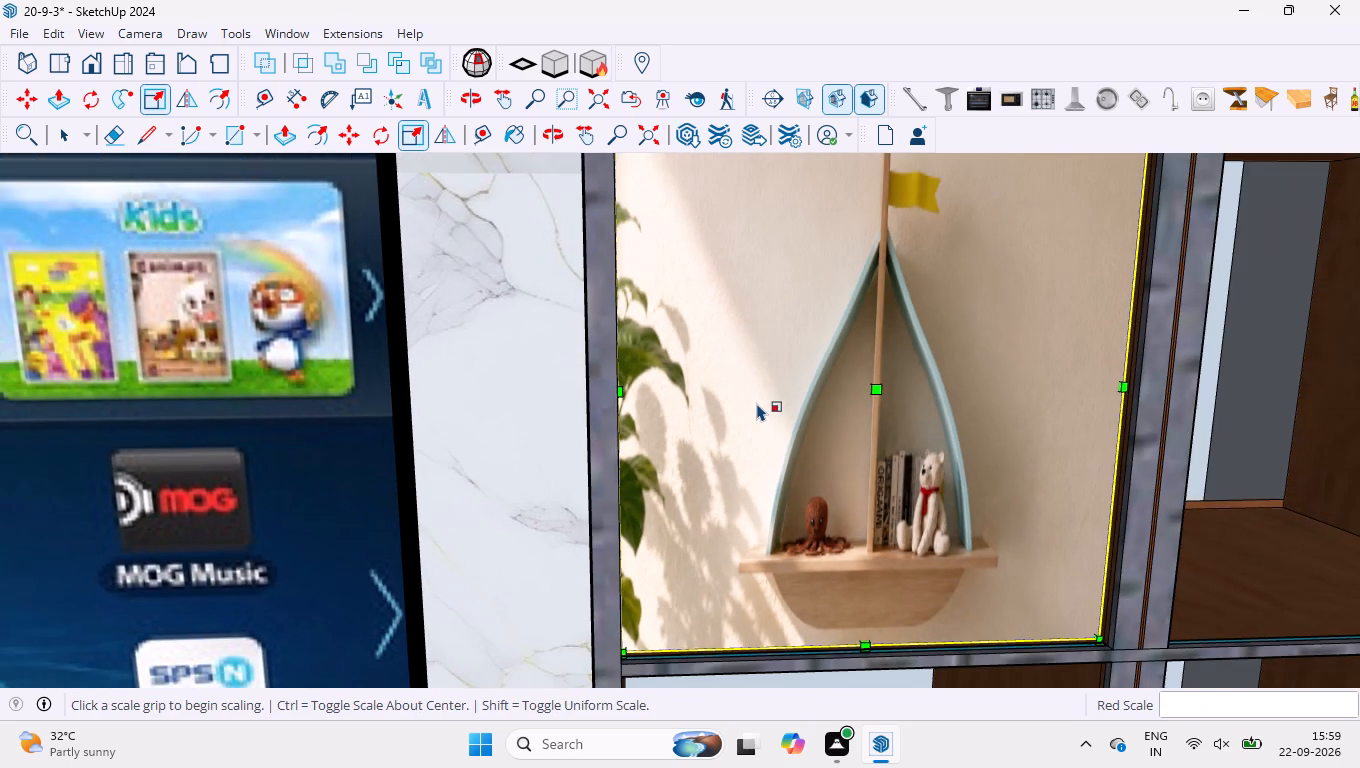
scroll(786, 284, "down", 11)
middle_click_drag(943, 228, 896, 186)
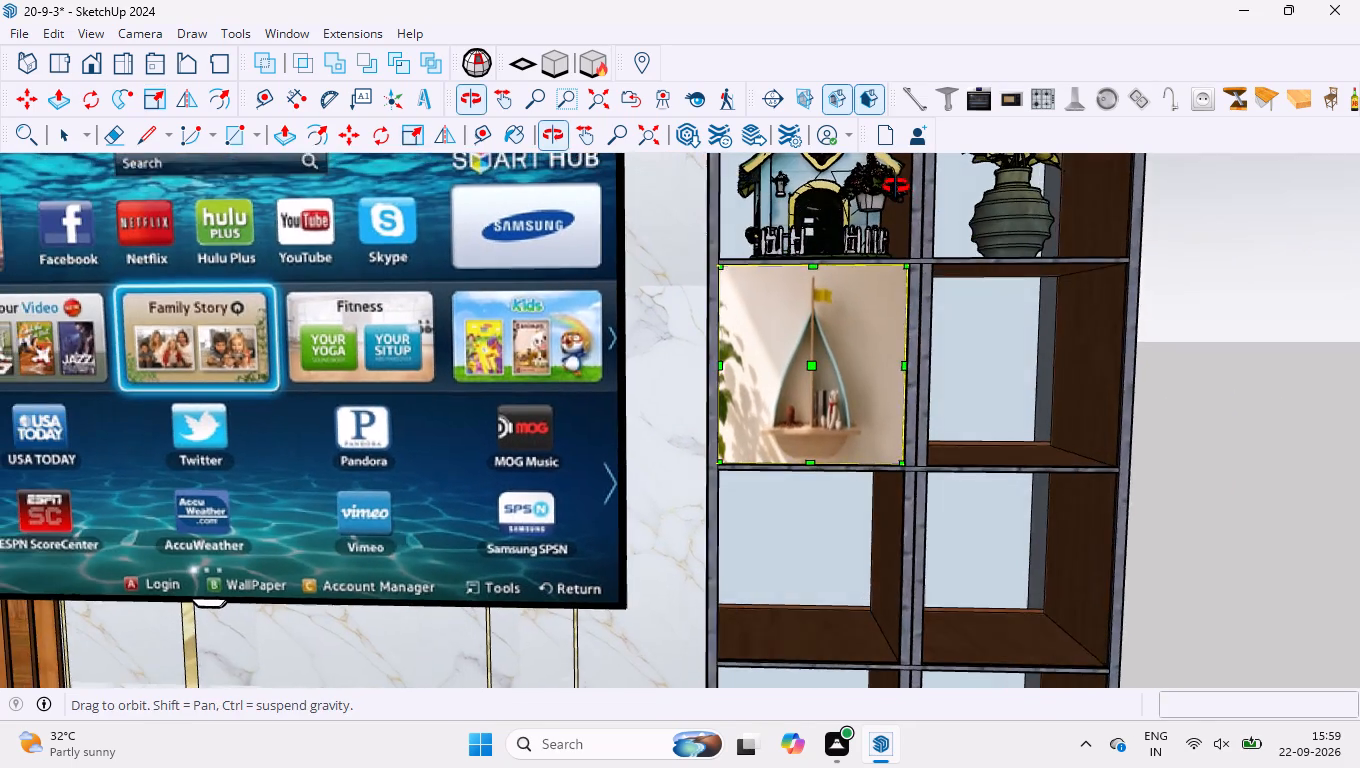
middle_click_drag(896, 186, 892, 174)
scroll(803, 352, "up", 4)
key("space")
scroll(918, 443, "up", 2)
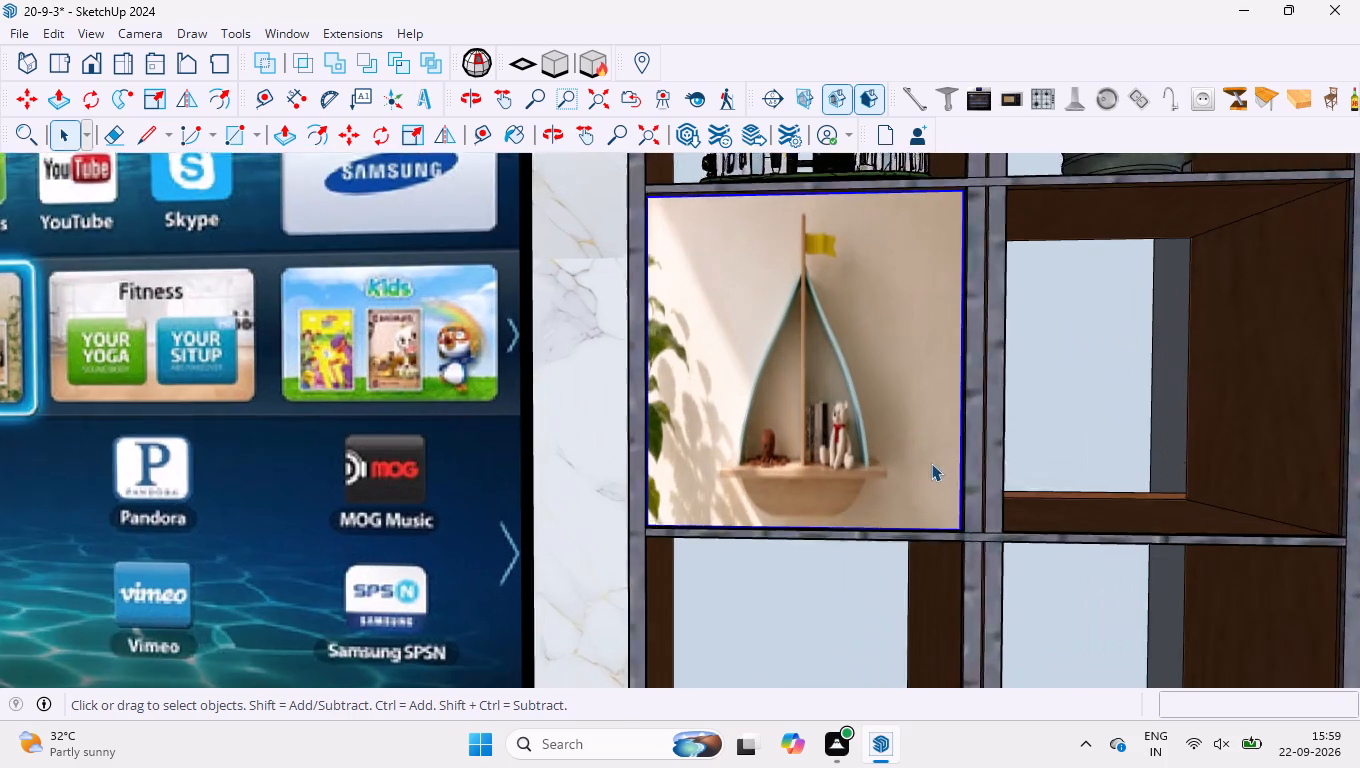
scroll(931, 463, "up", 3)
scroll(974, 563, "up", 5)
key("m")
scroll(943, 516, "up", 6)
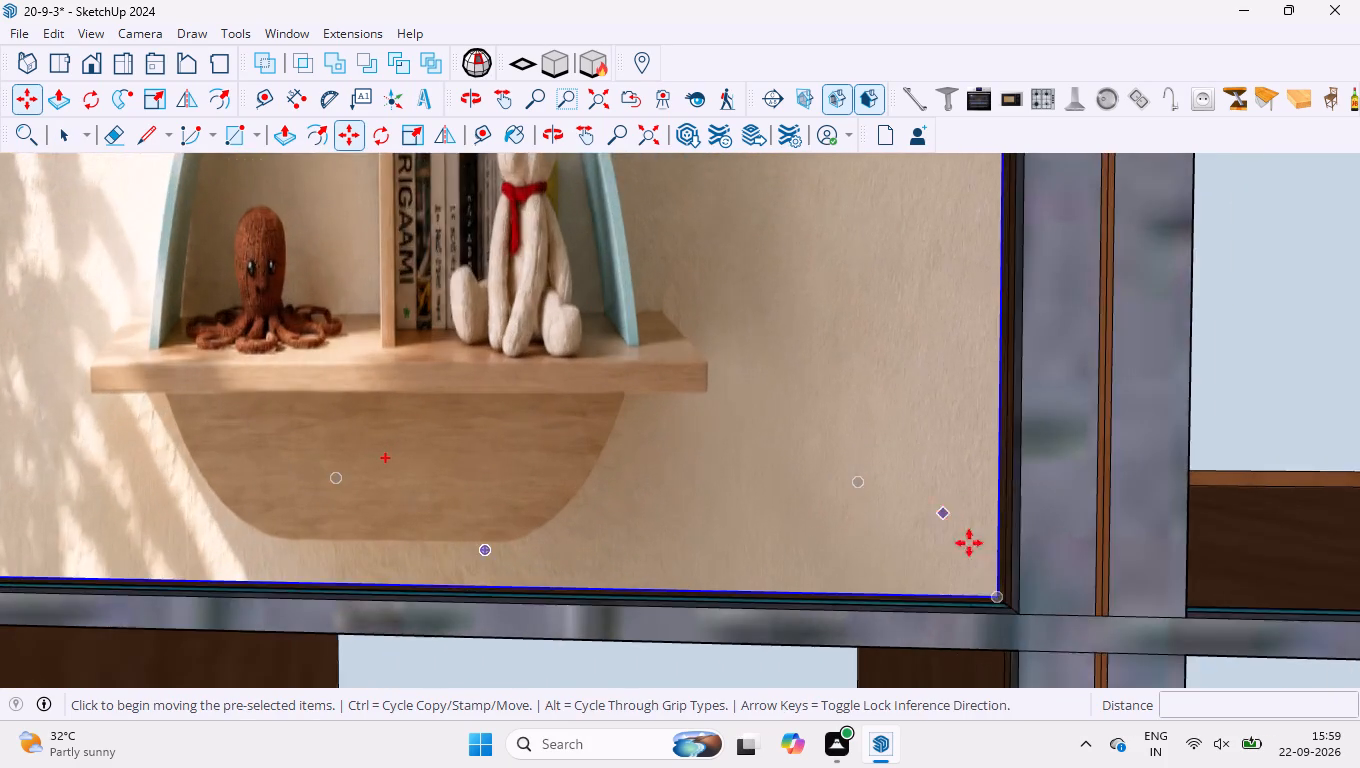
scroll(969, 543, "up", 5)
middle_click_drag(975, 569, 993, 691)
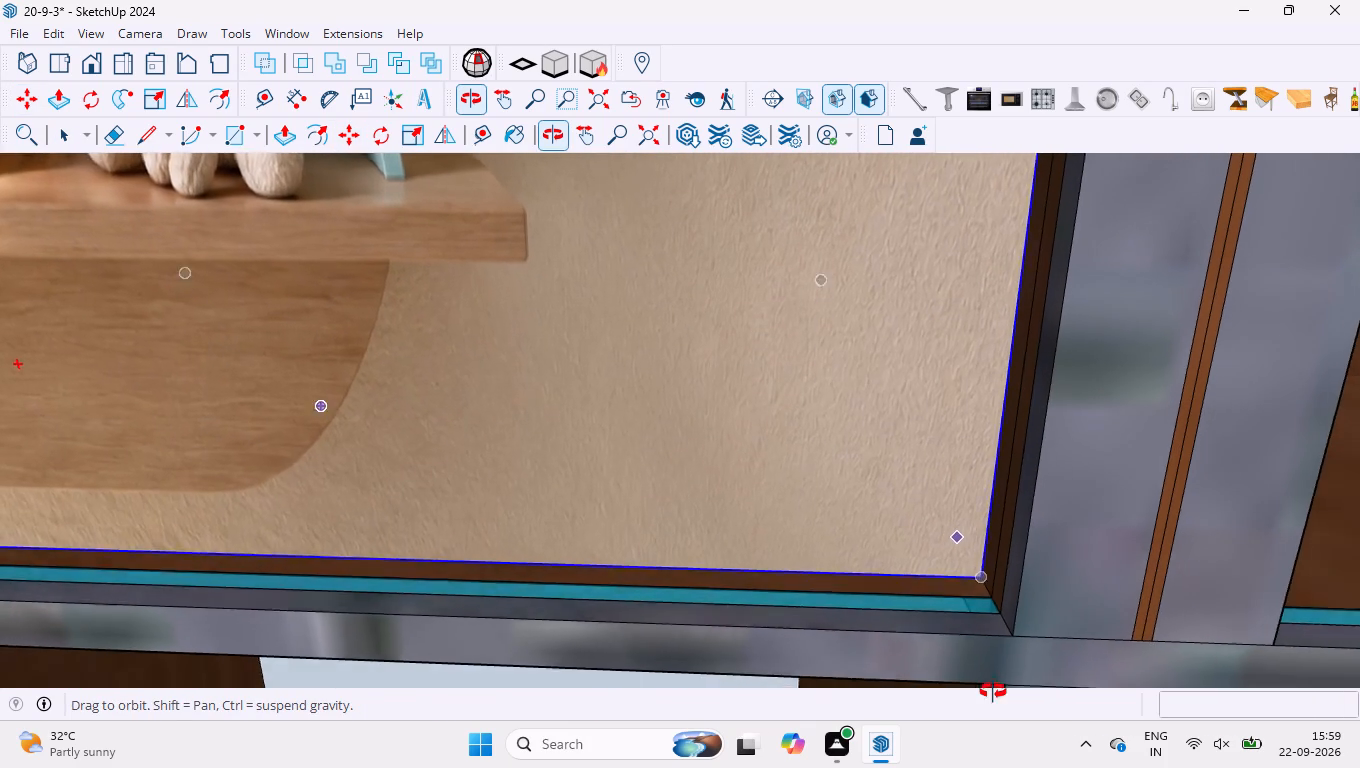
middle_click_drag(993, 691, 993, 695)
left_click(973, 564)
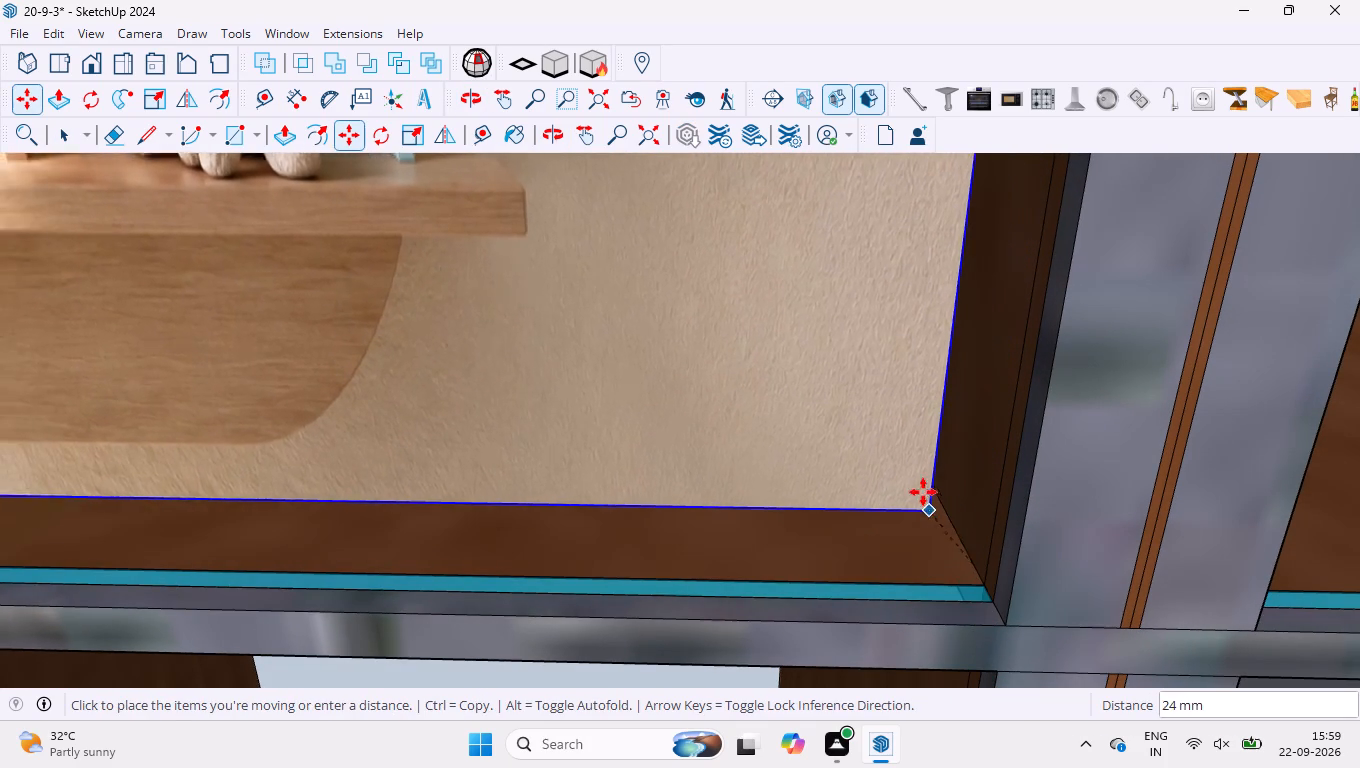
left_click(912, 434)
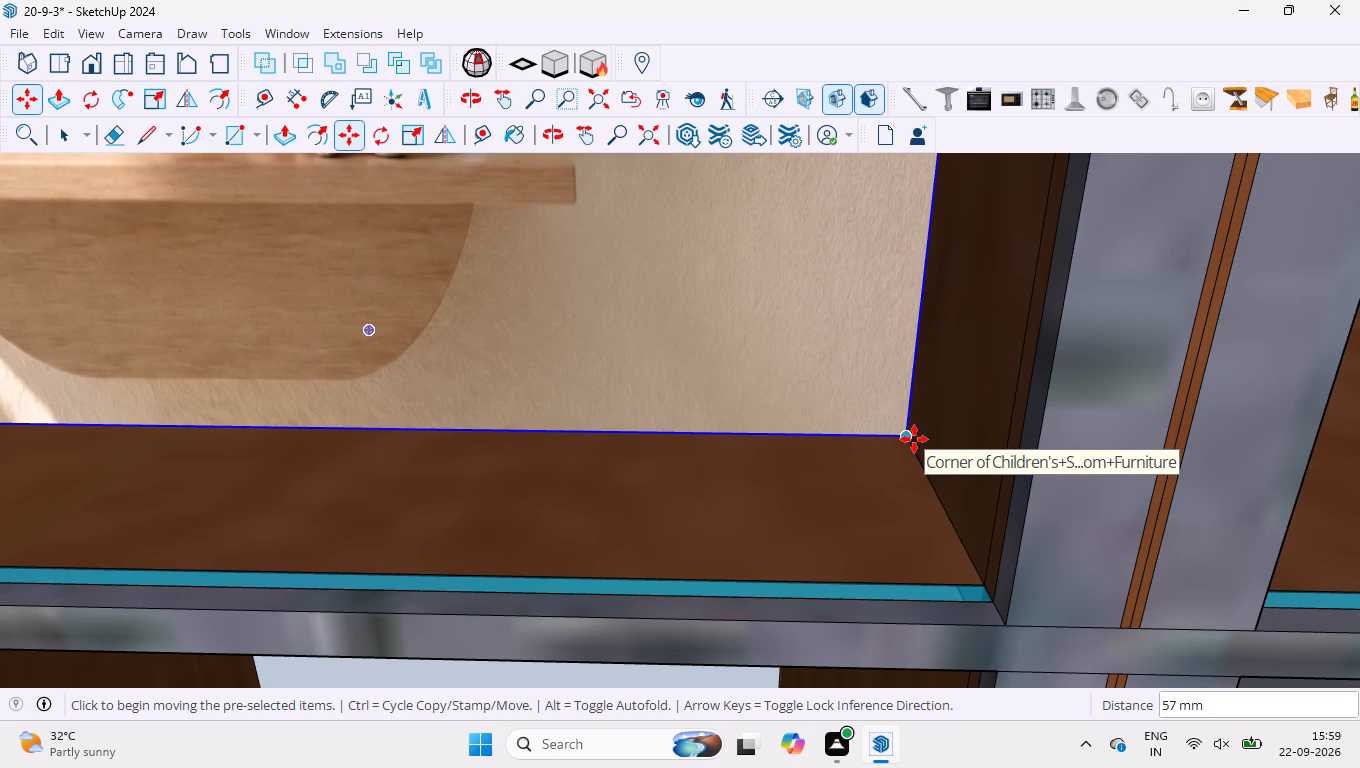
scroll(703, 410, "down", 9)
scroll(807, 523, "up", 8)
middle_click_drag(842, 485, 790, 416)
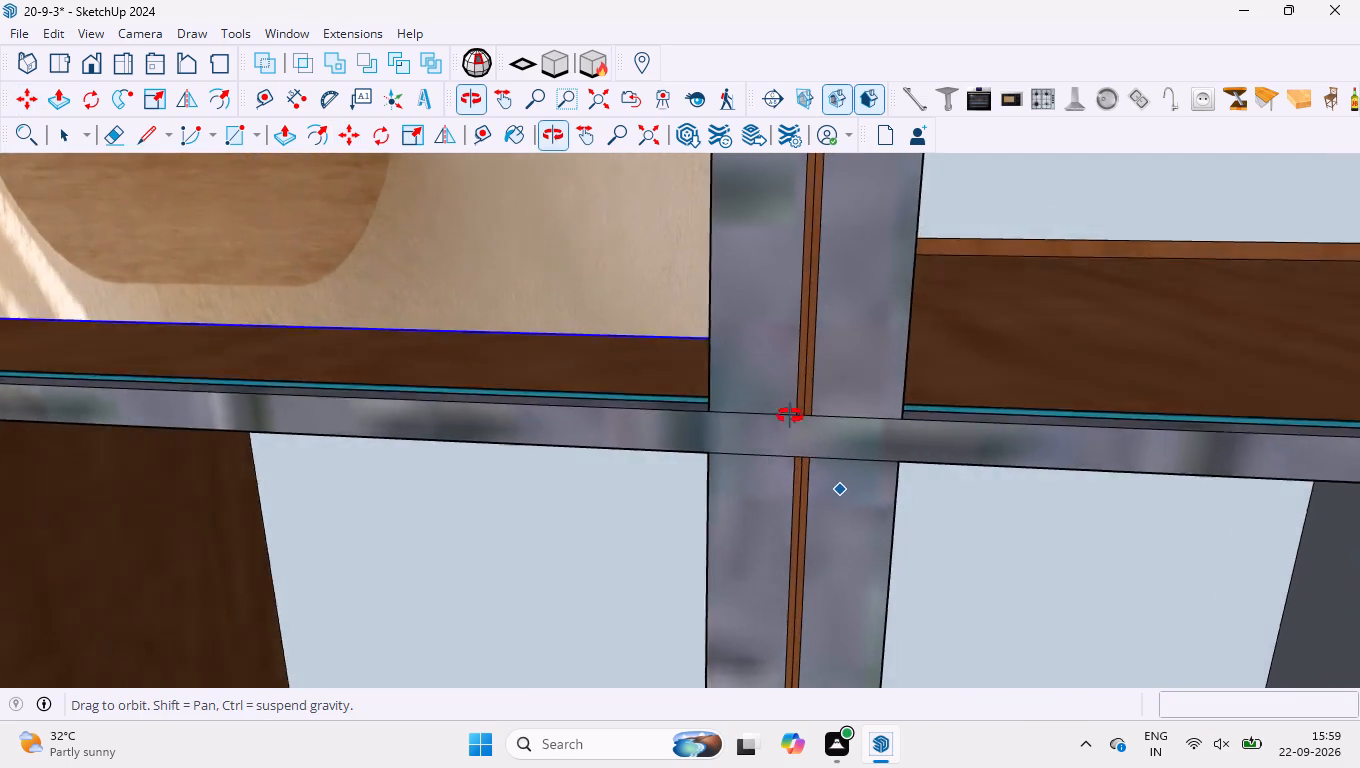
middle_click_drag(790, 416, 794, 391)
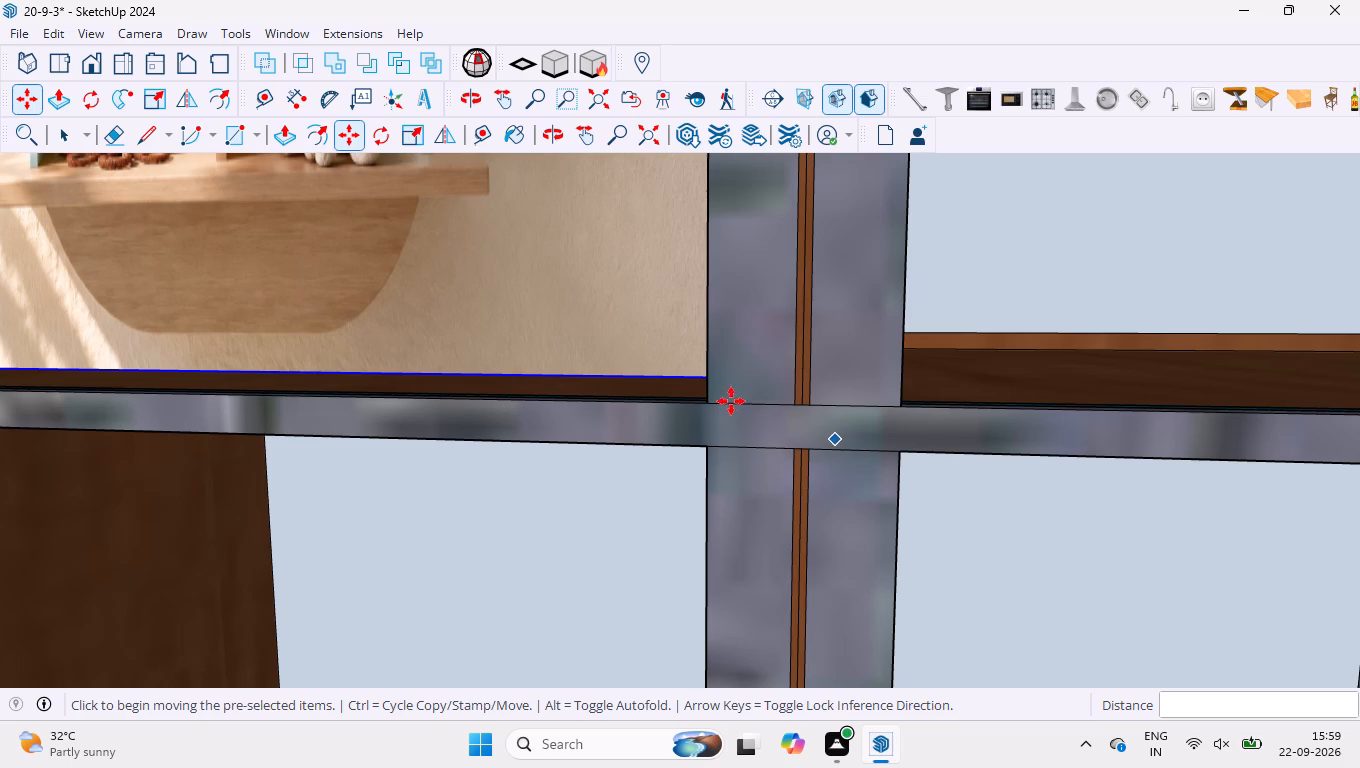
key("space")
scroll(727, 420, "down", 20)
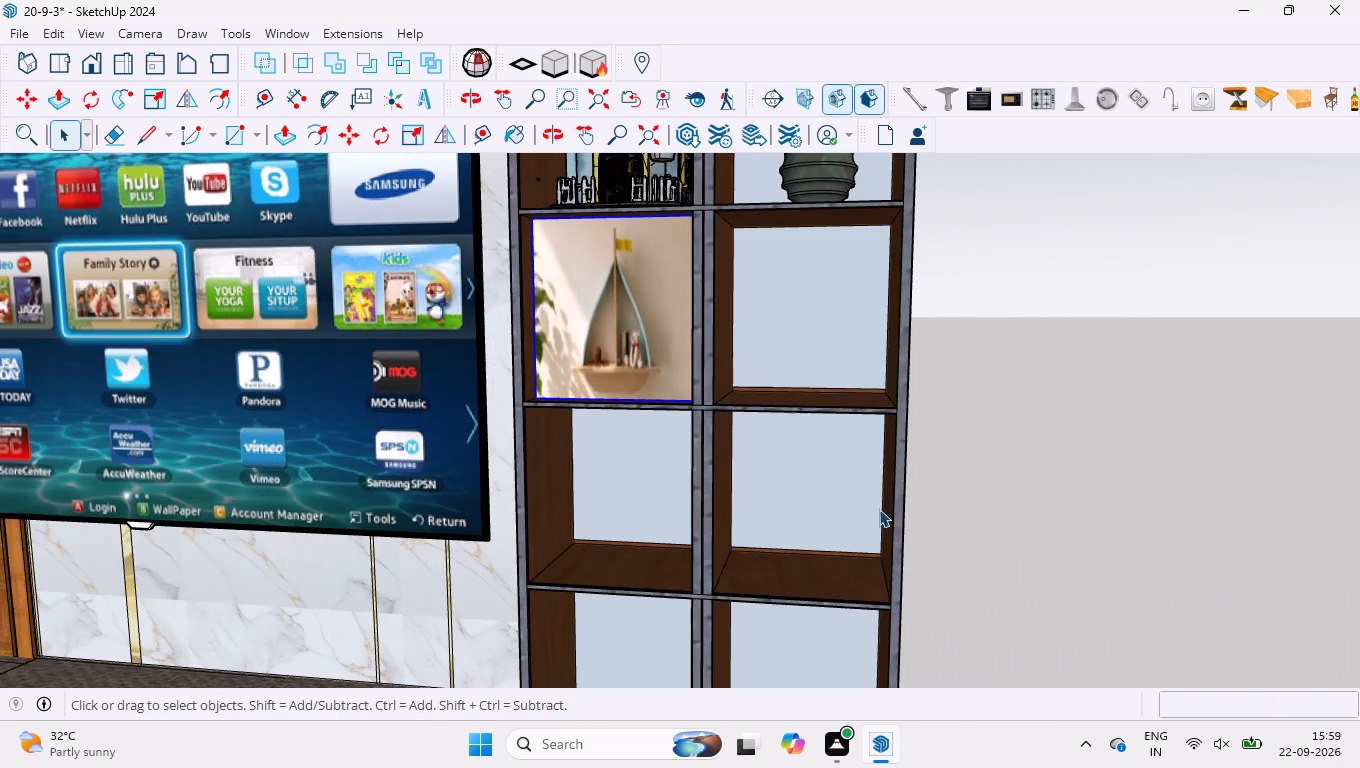
left_click(1109, 440)
Examine the frame joint beside the sailboat shelf and how the decorations sit in the tall cabinet.
scroll(651, 355, "up", 20)
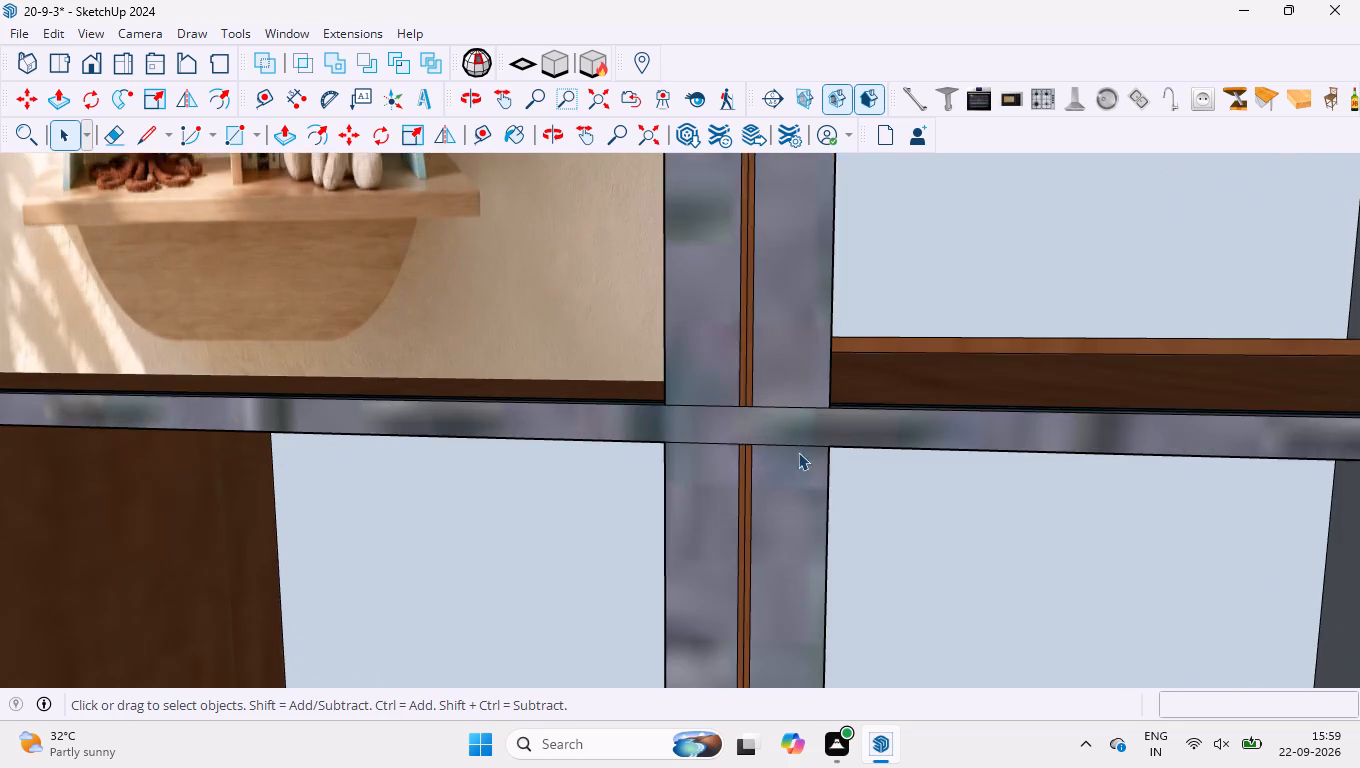
scroll(798, 452, "up", 10)
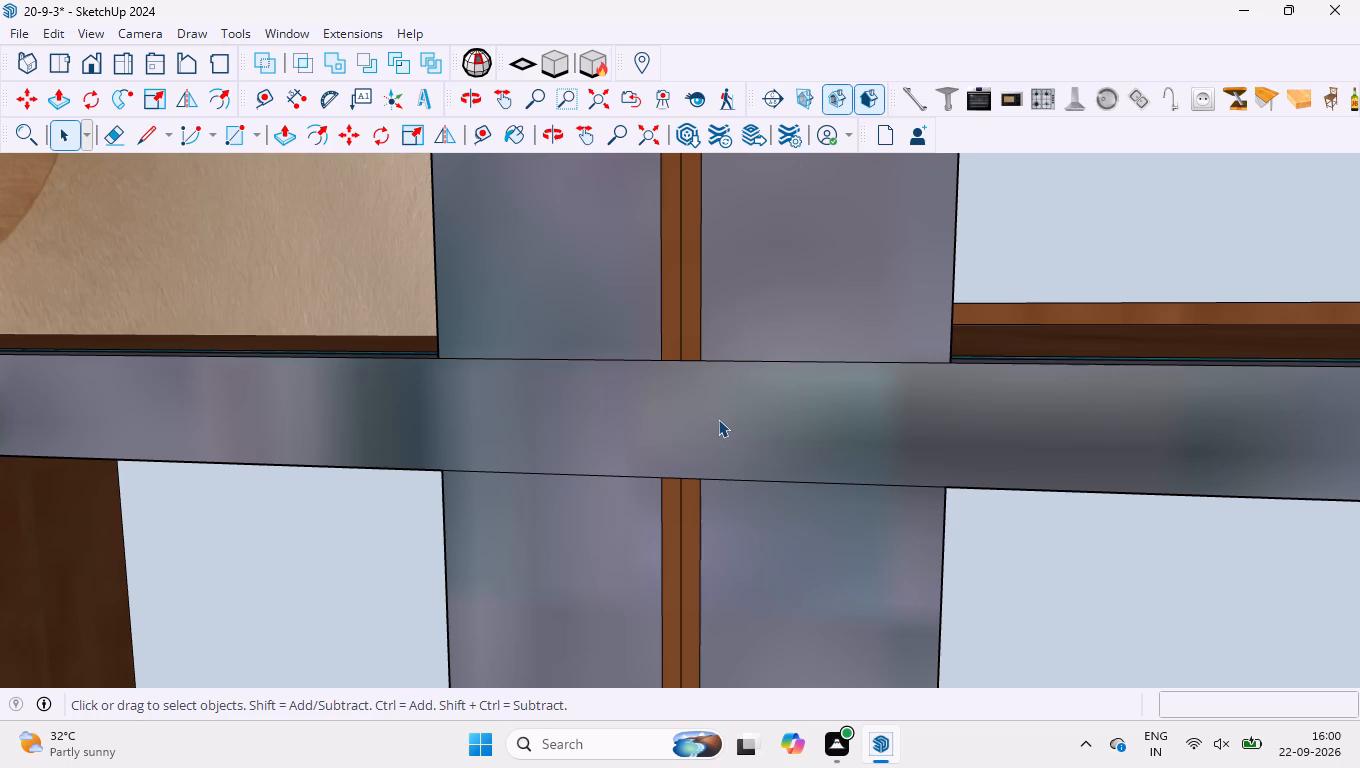
right_click_drag(484, 317, 438, 356)
middle_click(443, 351)
scroll(443, 351, "up", 3)
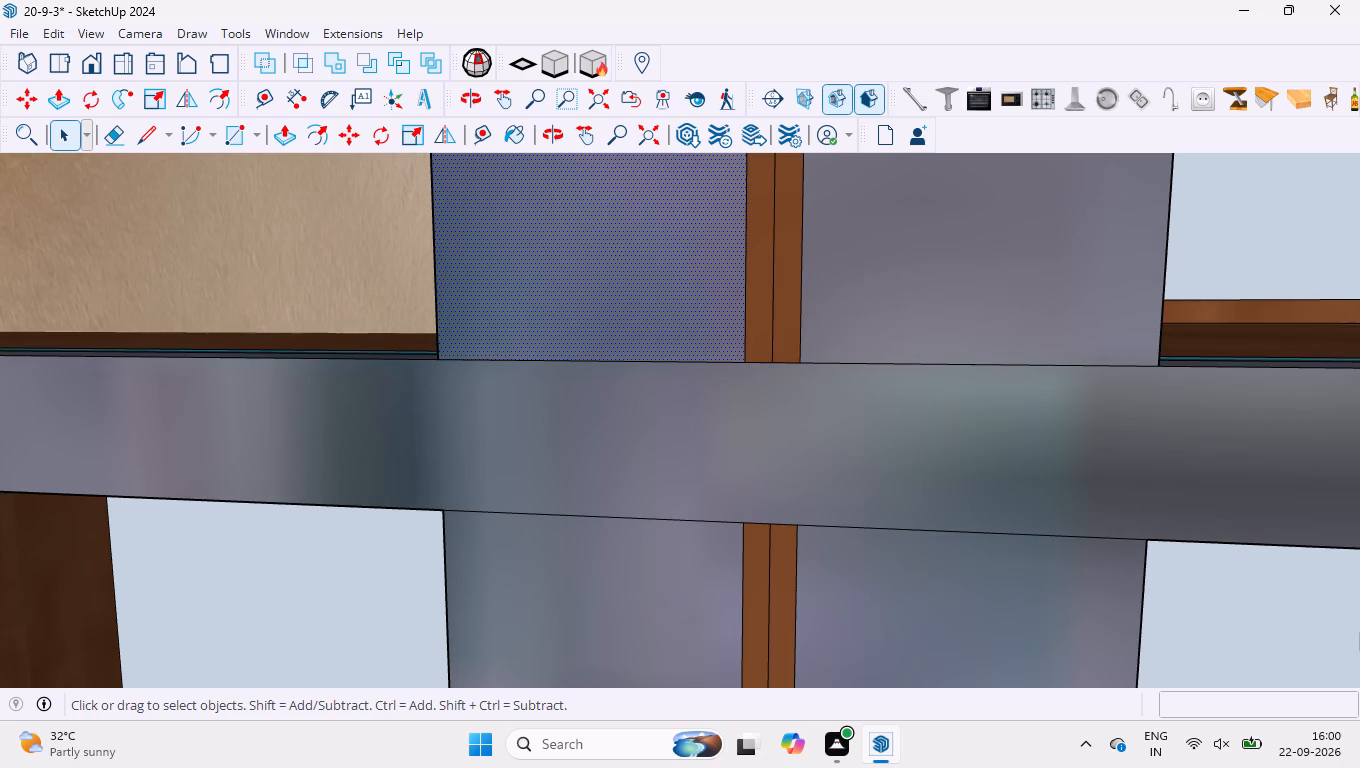
left_click(1124, 232)
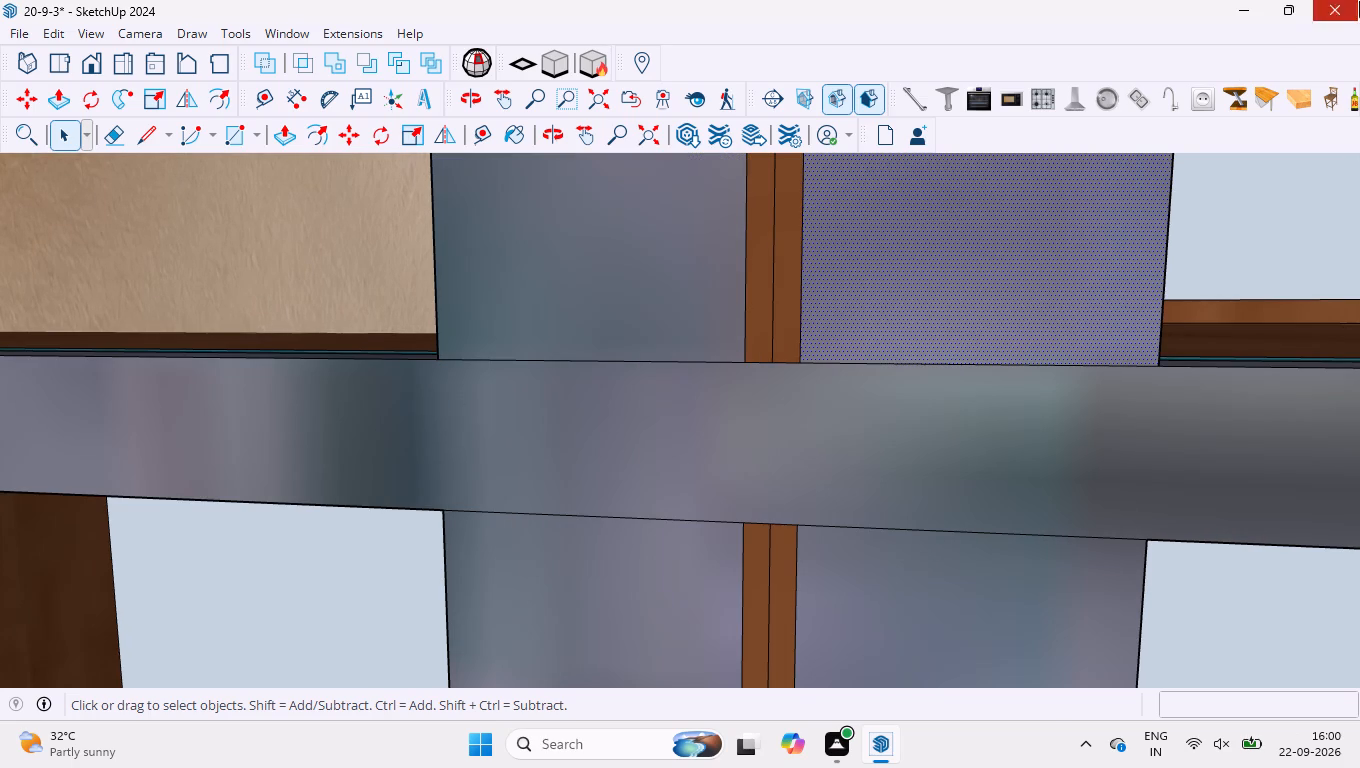
scroll(619, 331, "down", 6)
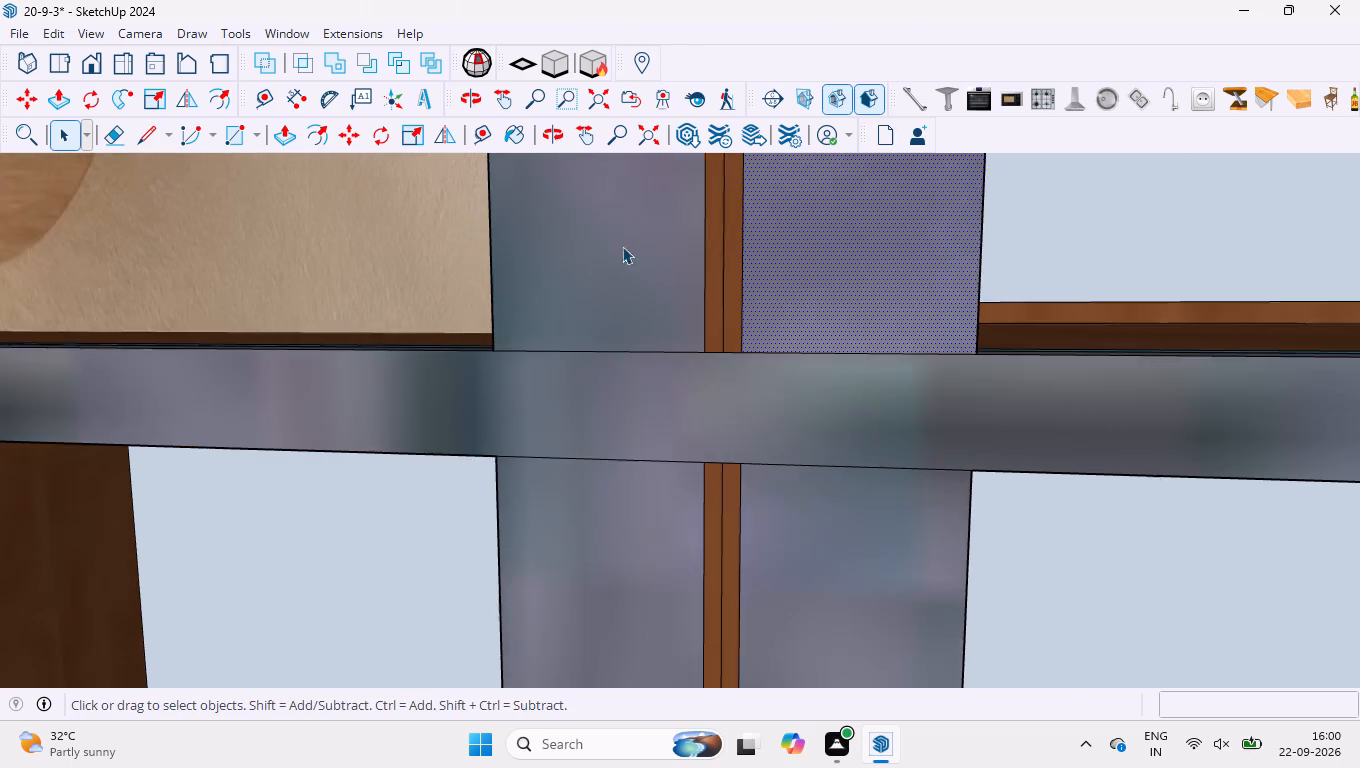
scroll(622, 246, "down", 20)
scroll(622, 246, "down", 14)
left_click(1146, 321)
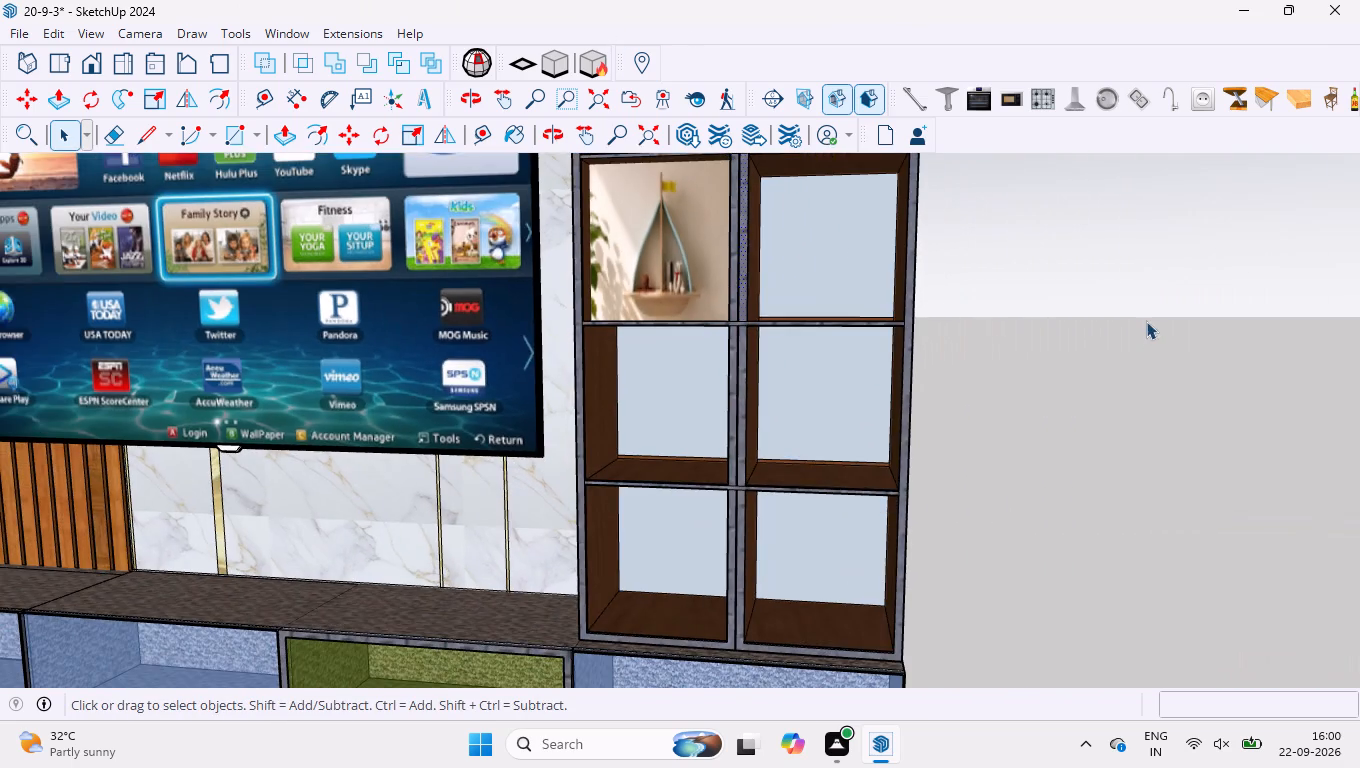
scroll(810, 401, "down", 5)
scroll(675, 266, "up", 20)
scroll(675, 266, "up", 2)
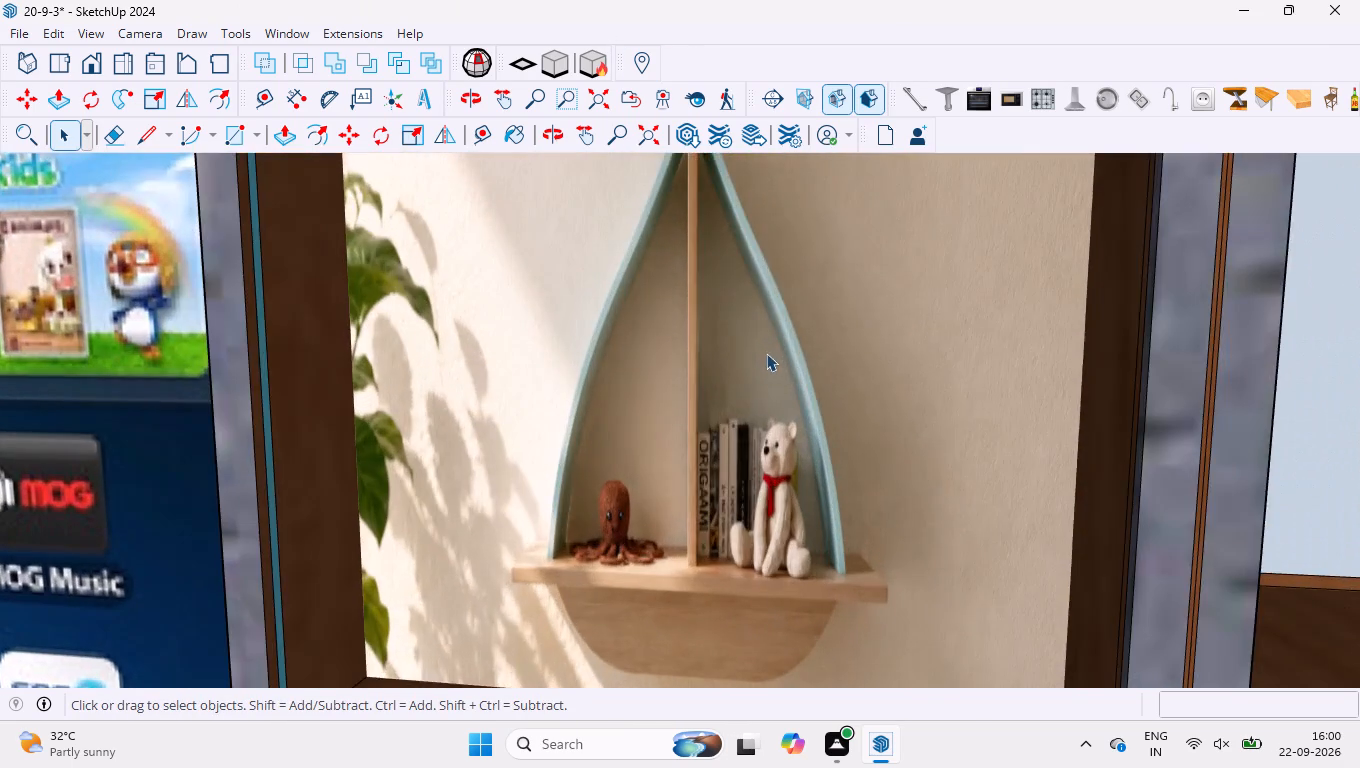
scroll(748, 337, "down", 13)
scroll(724, 301, "up", 2)
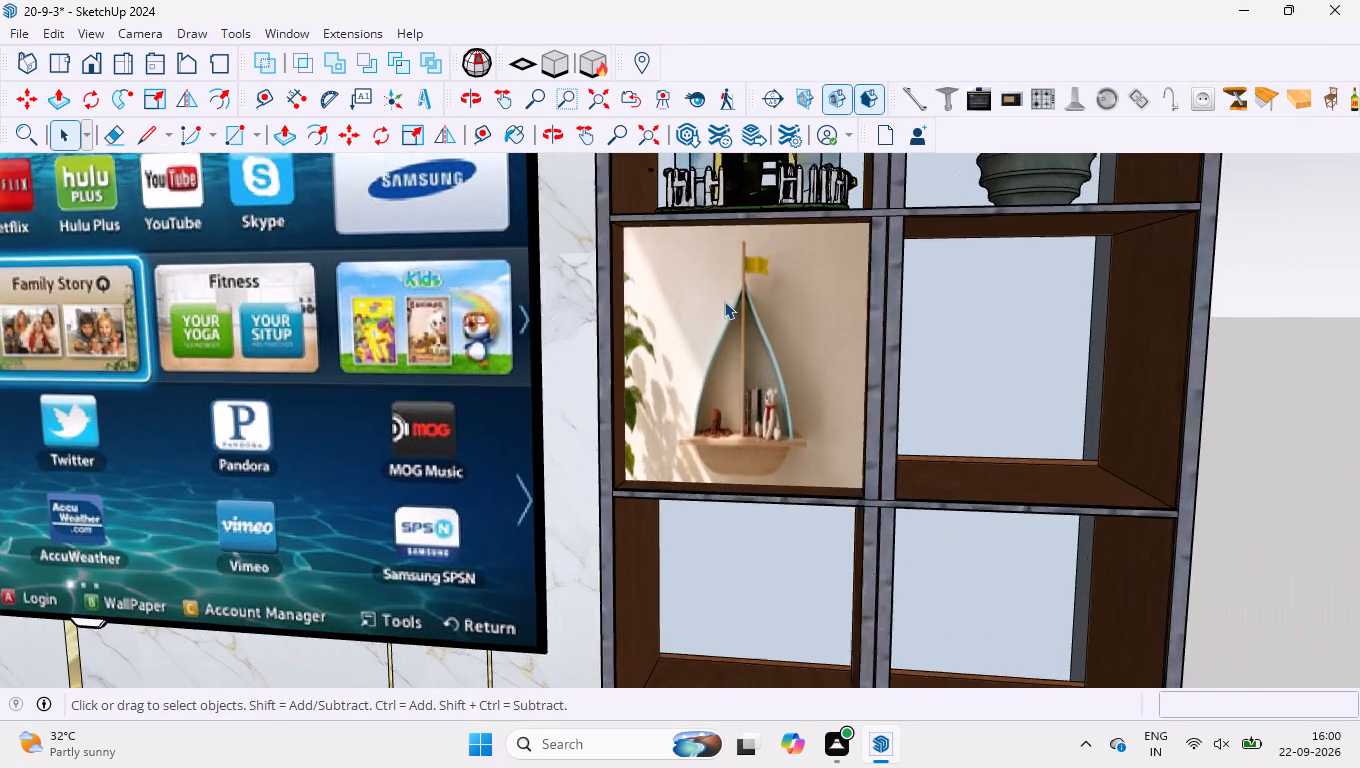
scroll(733, 316, "down", 20)
scroll(733, 316, "down", 6)
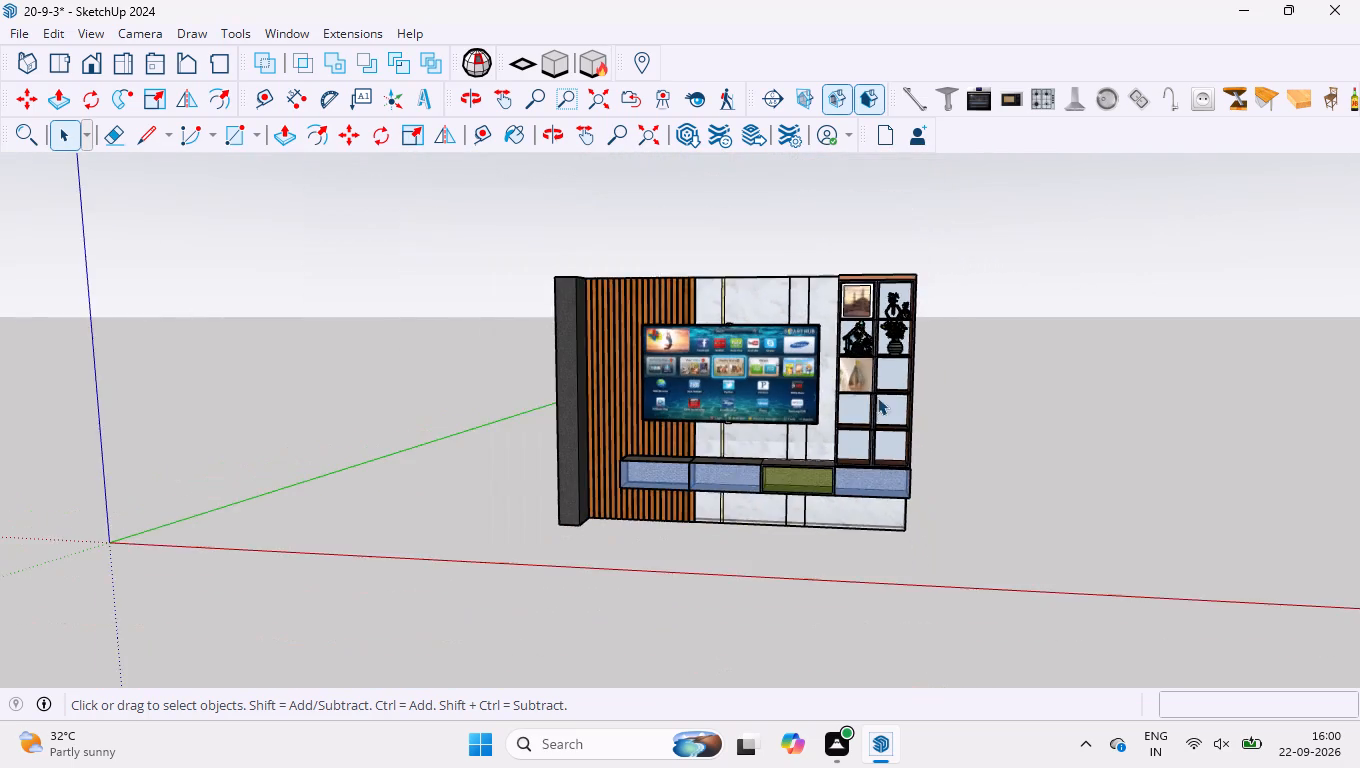
scroll(846, 321, "up", 8)
scroll(892, 404, "up", 2)
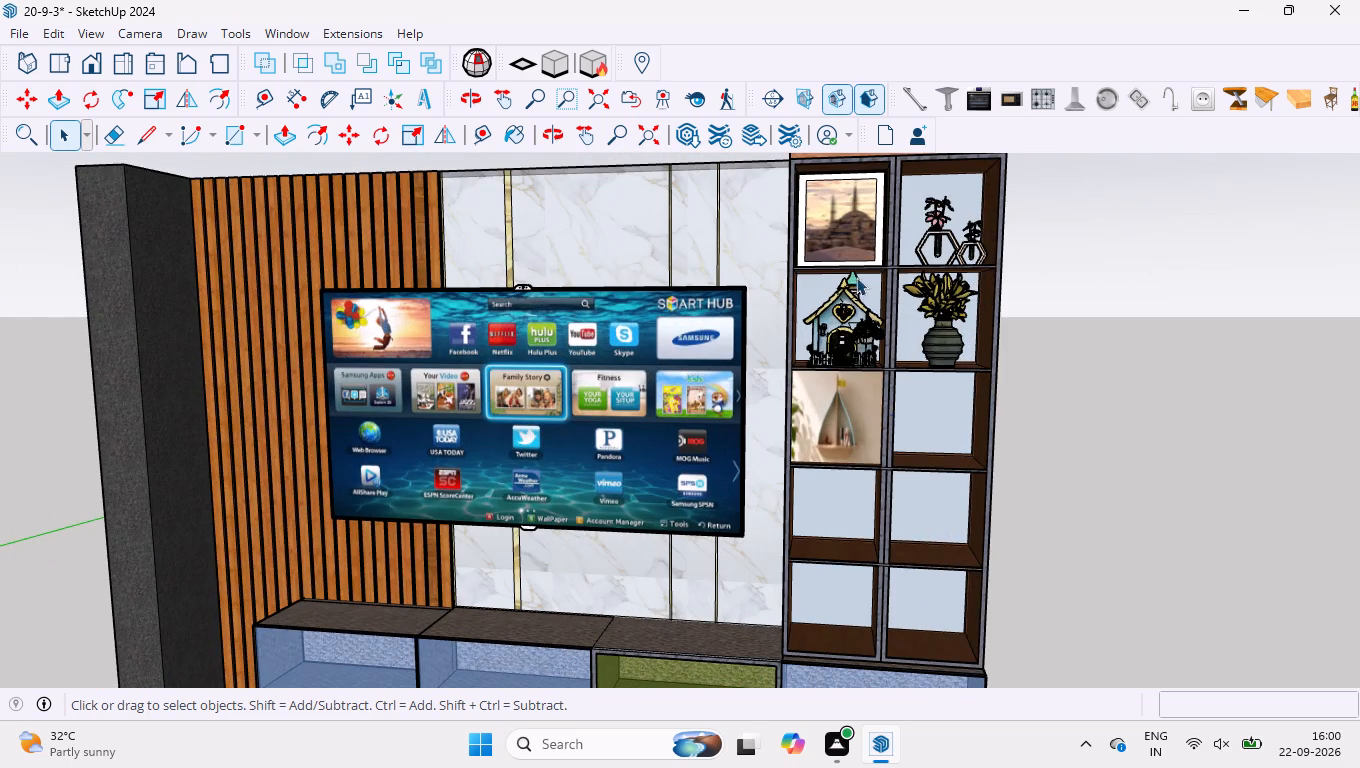
Move the toy house about 118 mm back along the shelf so it sits inside its compartment.
scroll(856, 275, "up", 15)
left_click(864, 357)
scroll(800, 393, "up", 4)
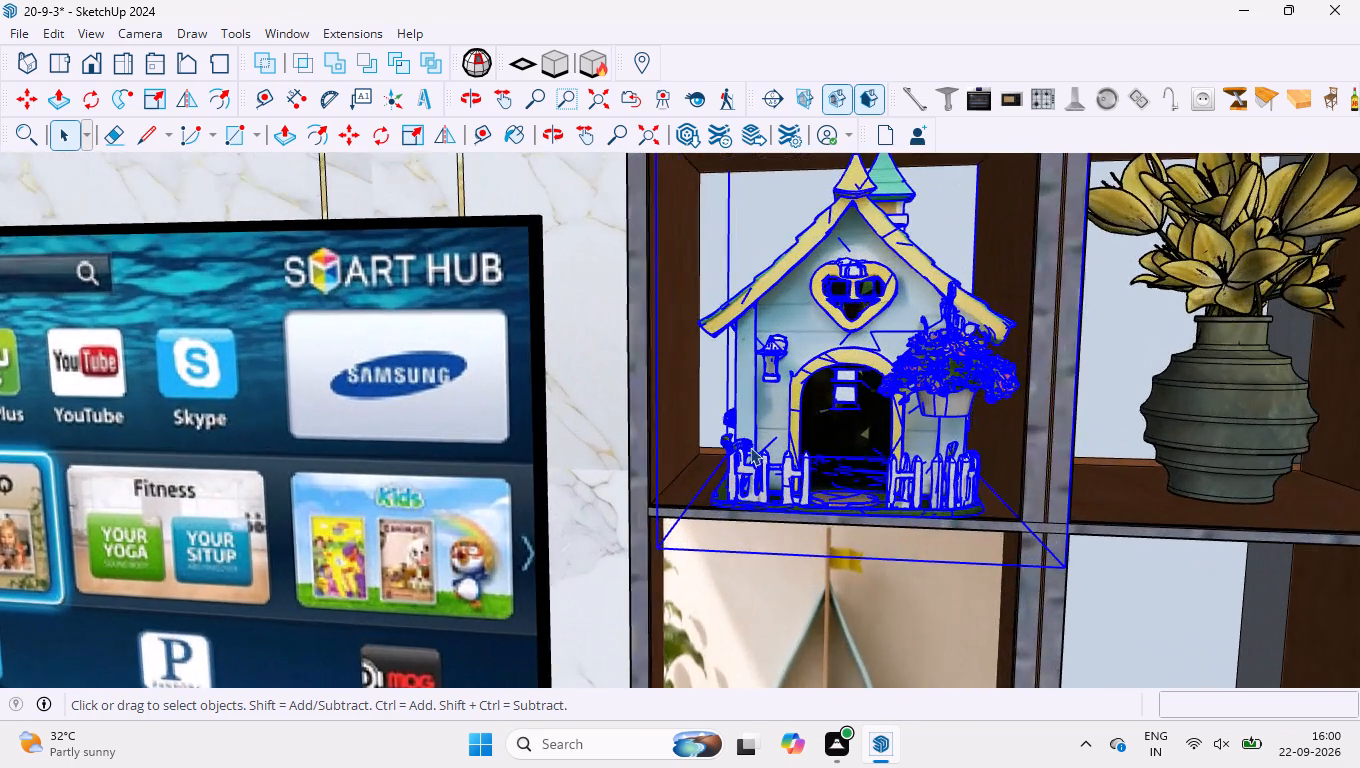
scroll(750, 447, "up", 4)
key("m")
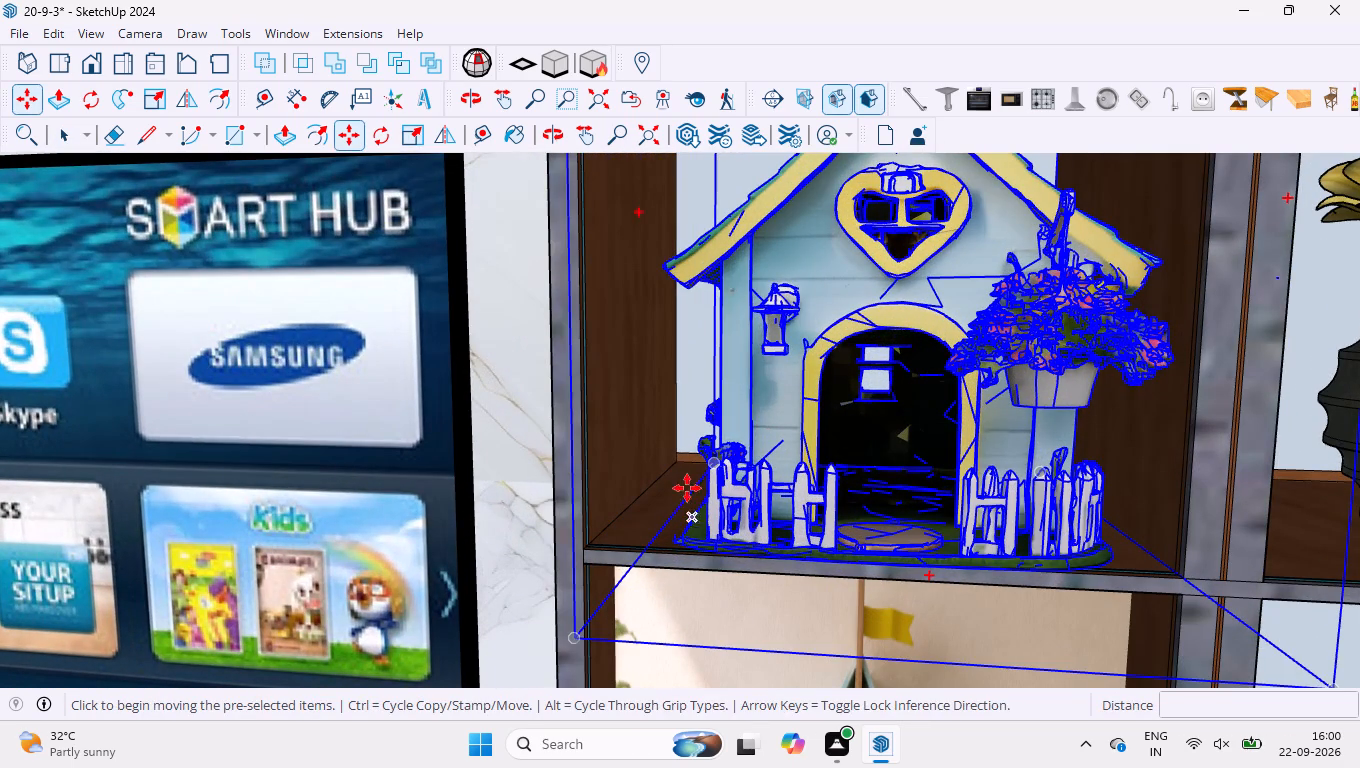
left_click(687, 493)
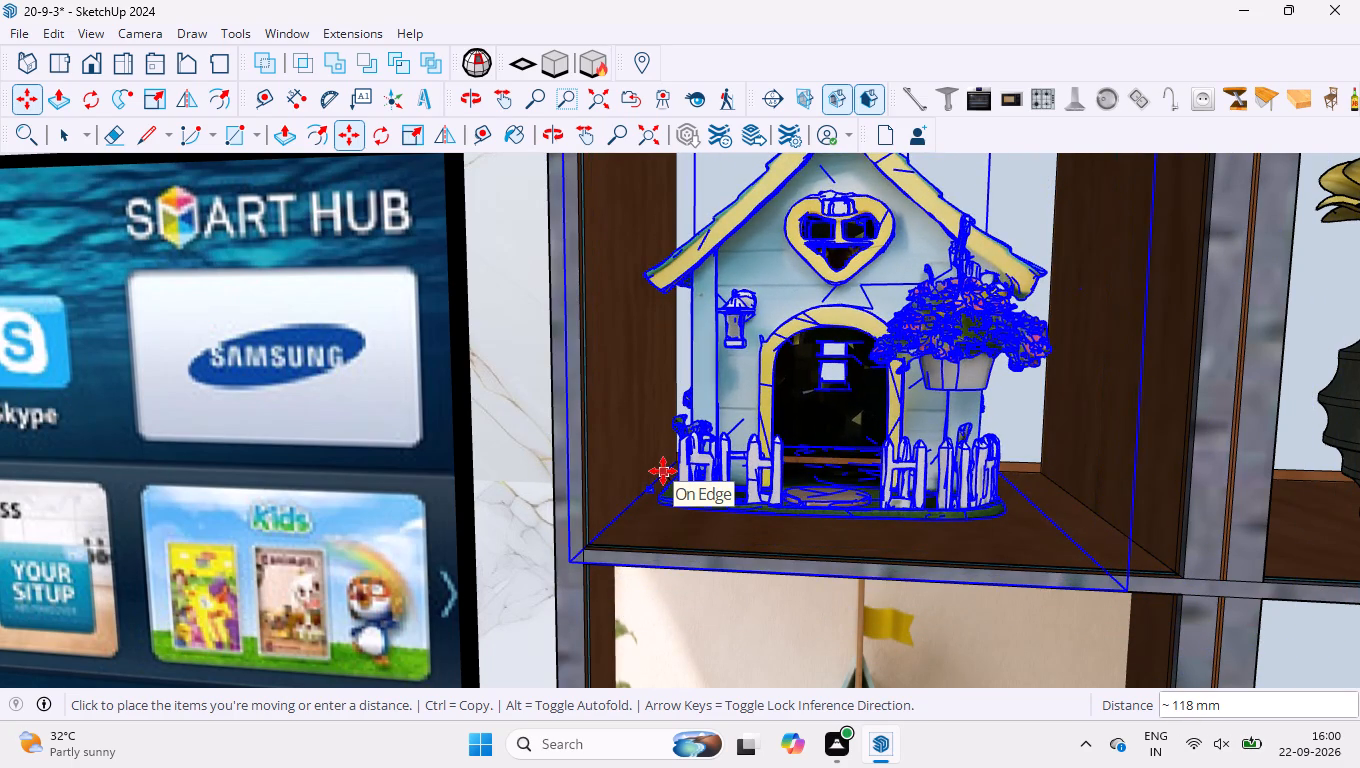
left_click(663, 471)
scroll(846, 472, "down", 4)
scroll(958, 451, "down", 4)
scroll(1160, 380, "up", 3)
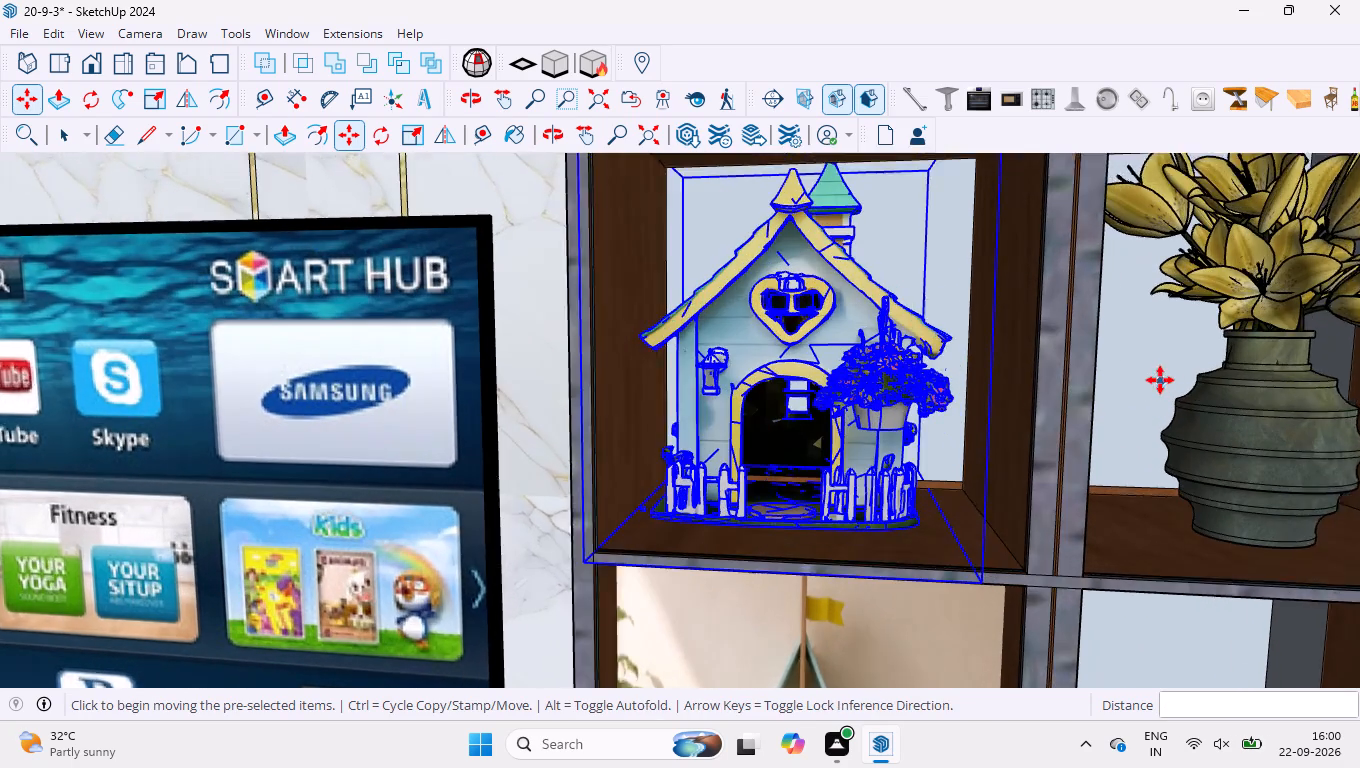
Widen the toy house along the green axis so its side reaches the compartment's frame beside the vase.
left_click(413, 141)
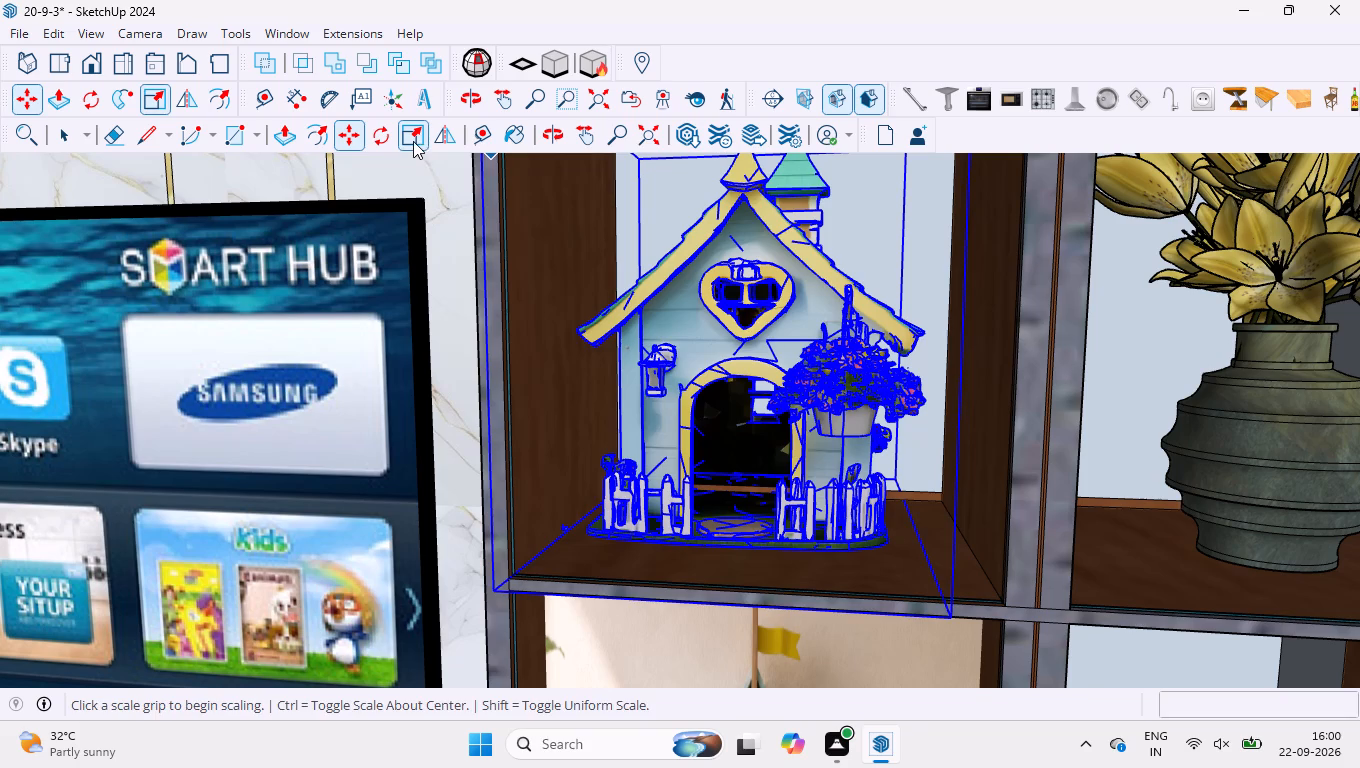
scroll(1048, 301, "up", 8)
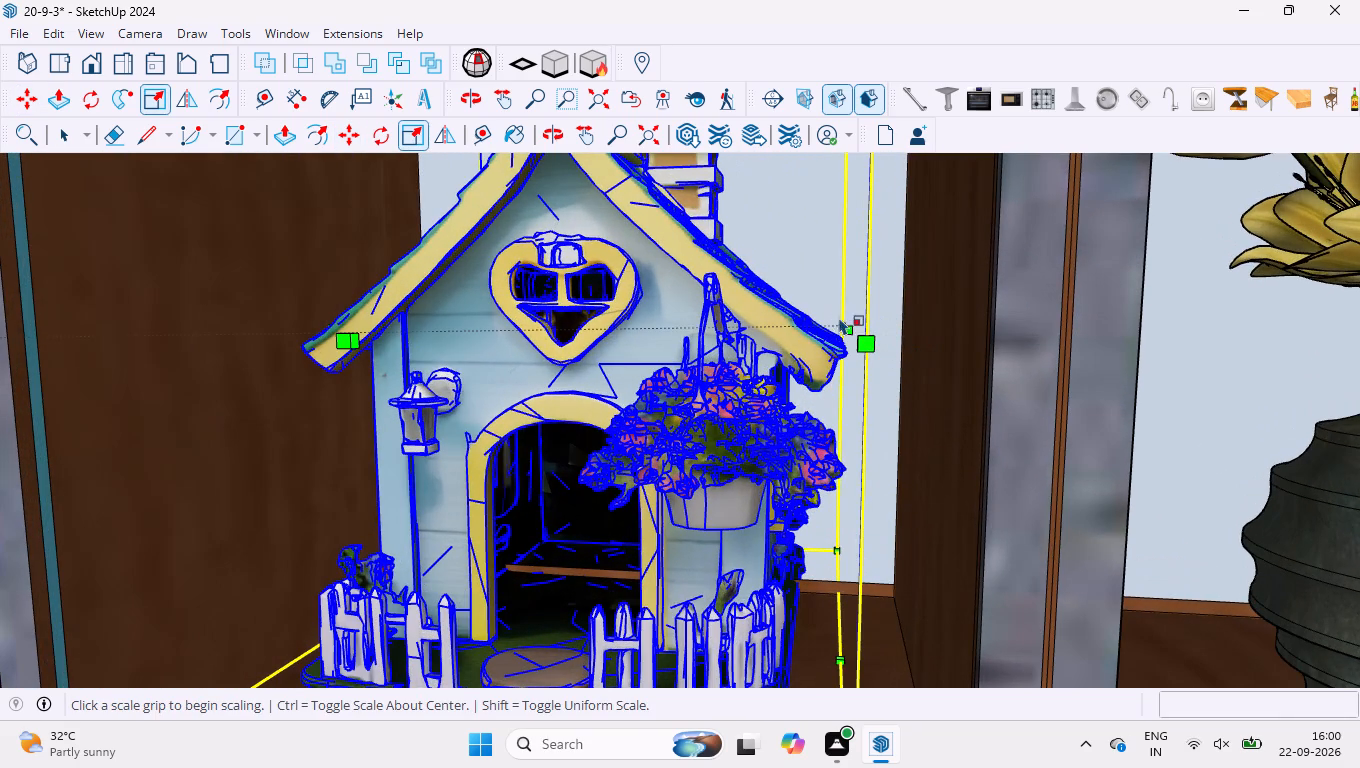
left_click(844, 327)
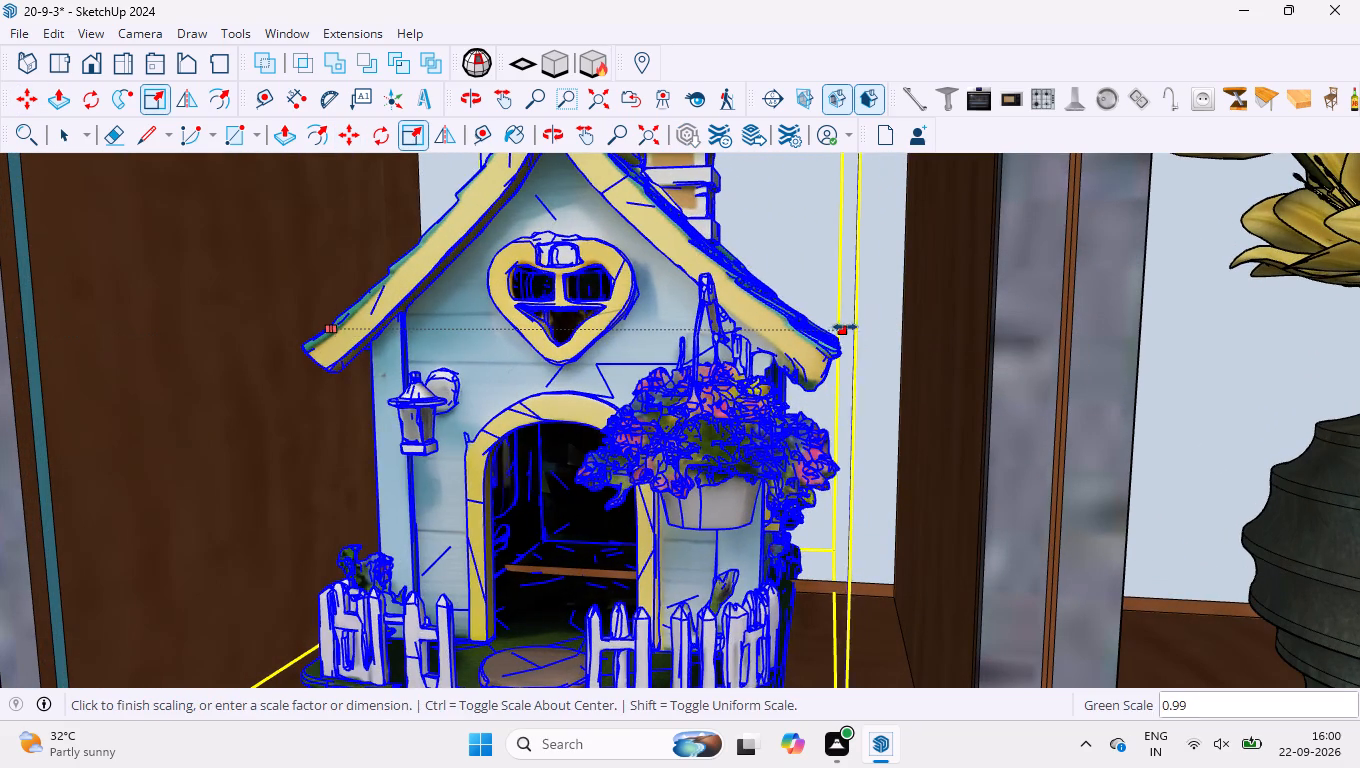
left_click(925, 323)
scroll(870, 282, "down", 6)
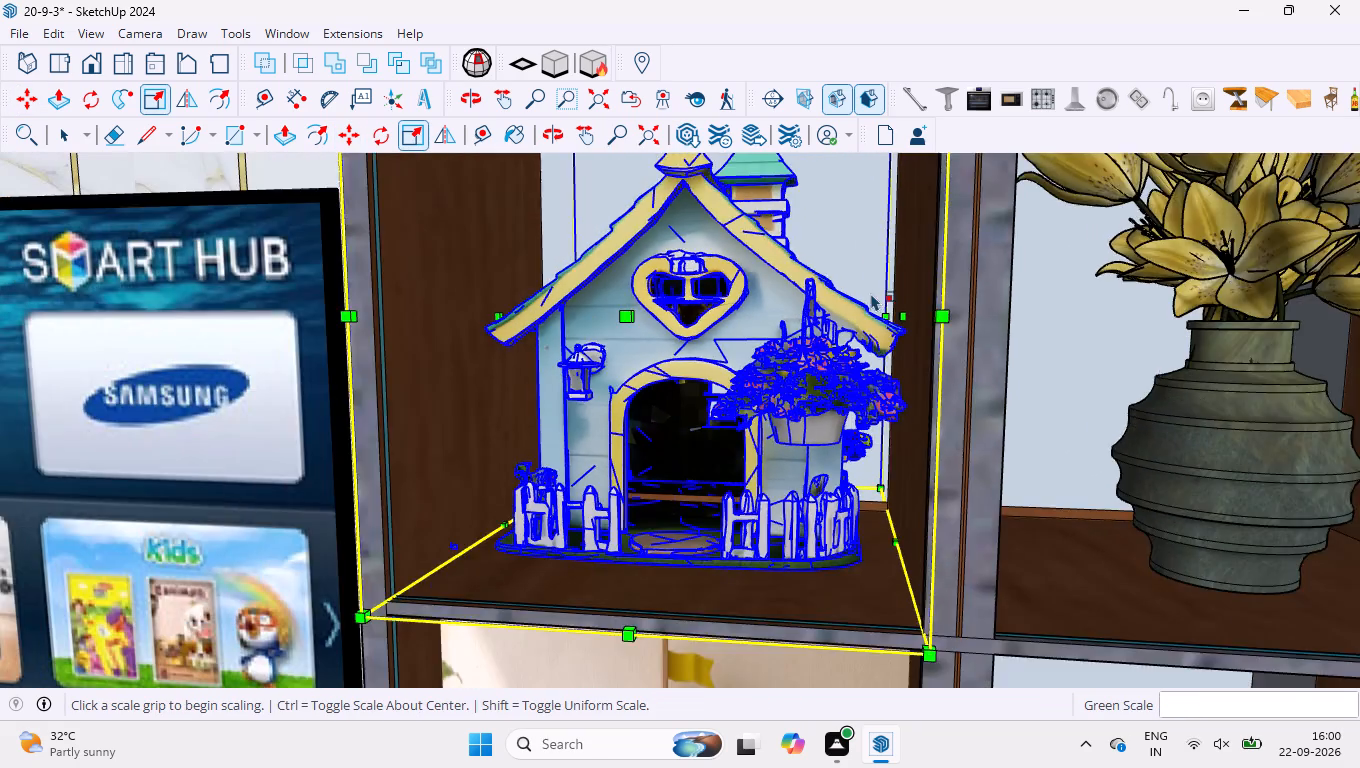
scroll(871, 293, "down", 9)
key("space")
Scale the toy house from its lower front edge by about 0.94 along red and 1.00 along blue.
scroll(760, 405, "up", 3)
scroll(698, 473, "up", 2)
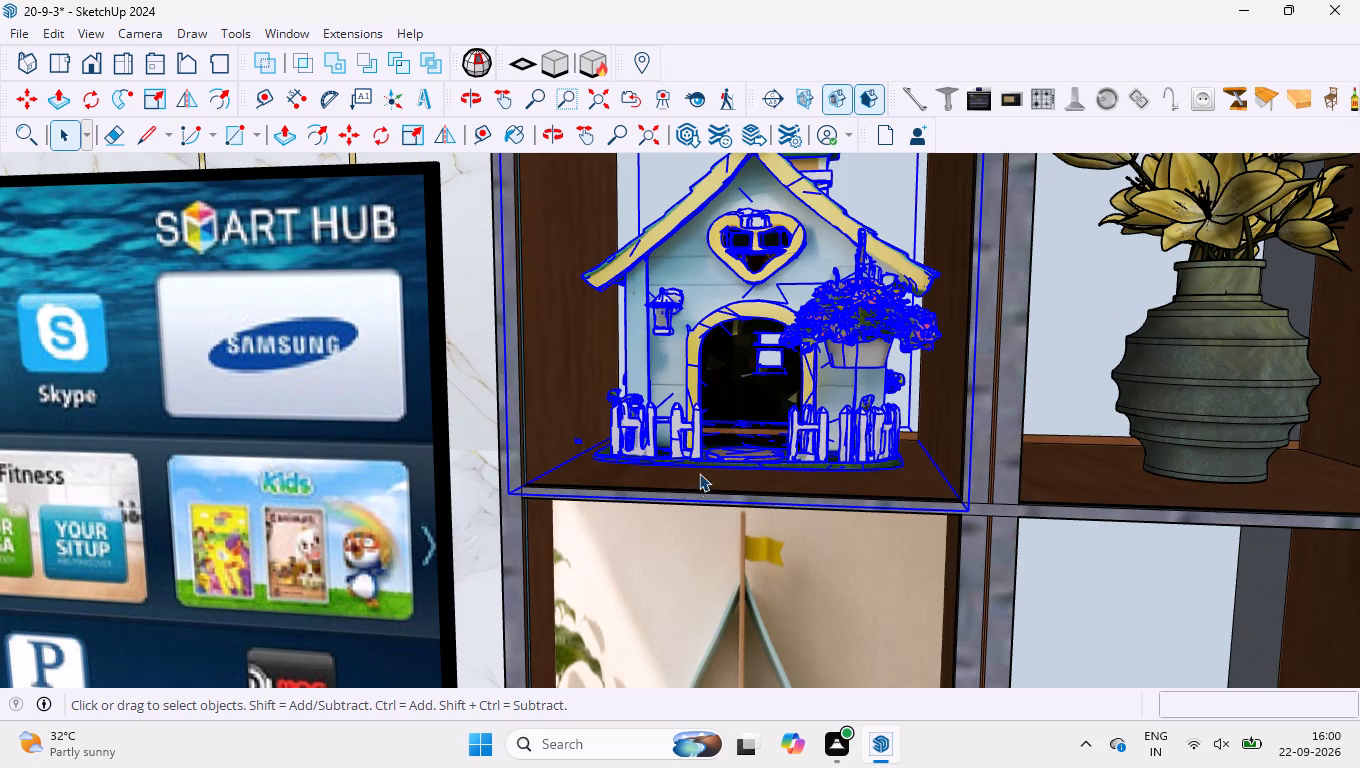
scroll(699, 473, "up", 2)
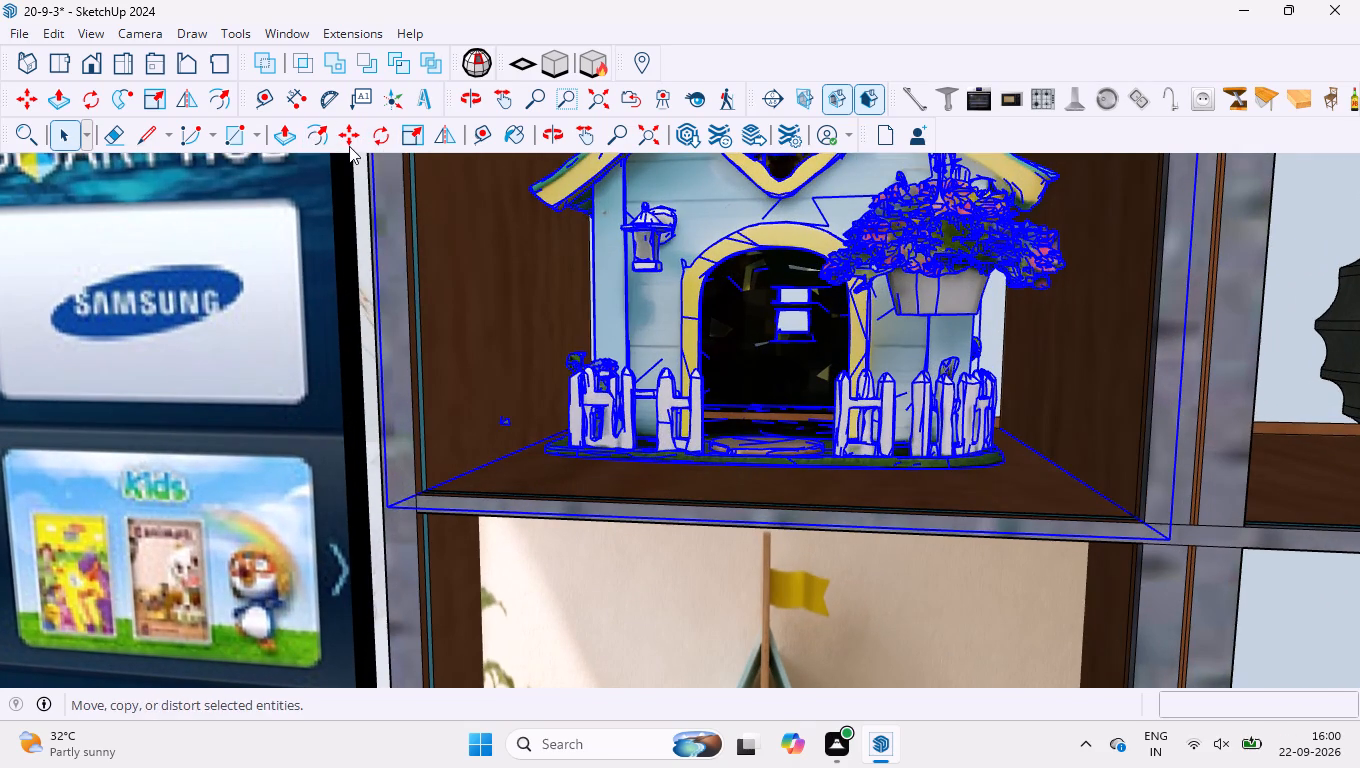
left_click(415, 138)
middle_click_drag(706, 345, 673, 536)
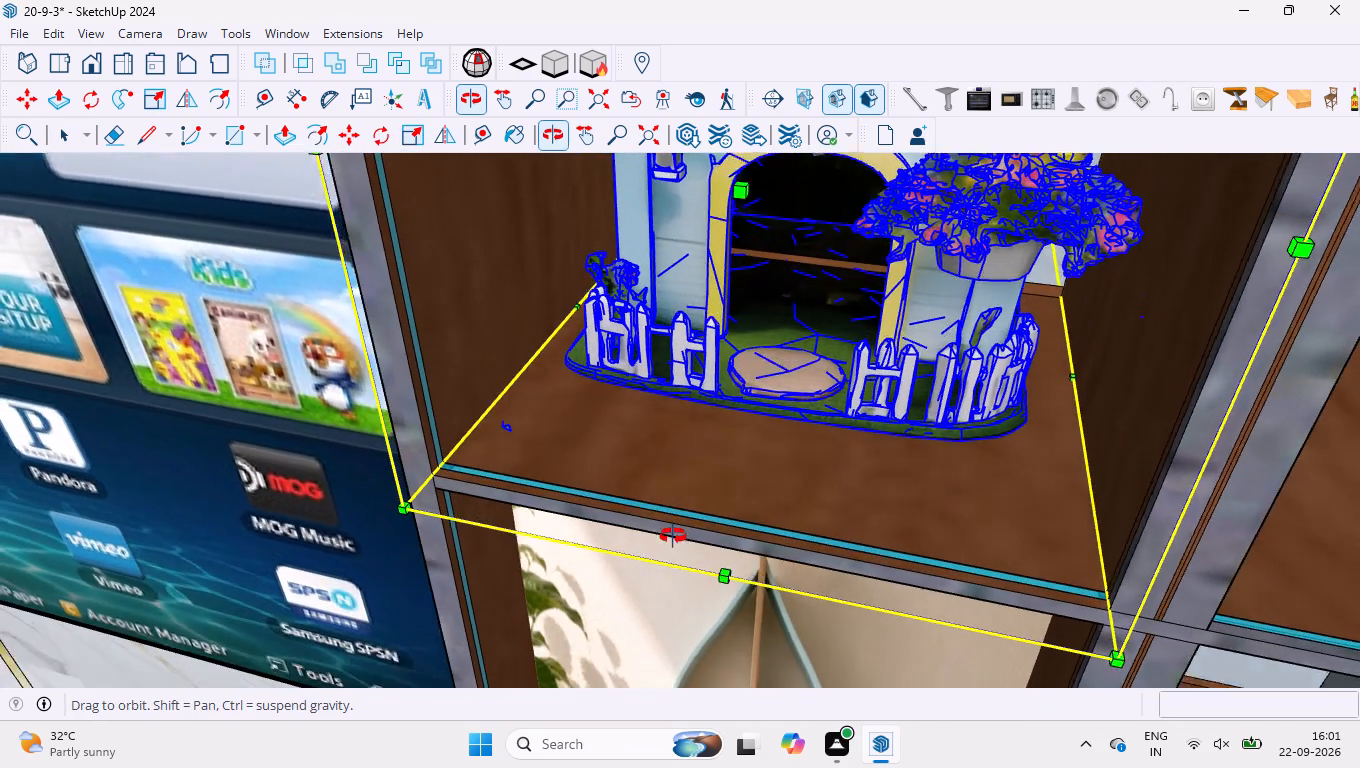
middle_click_drag(673, 536, 679, 556)
left_click(729, 580)
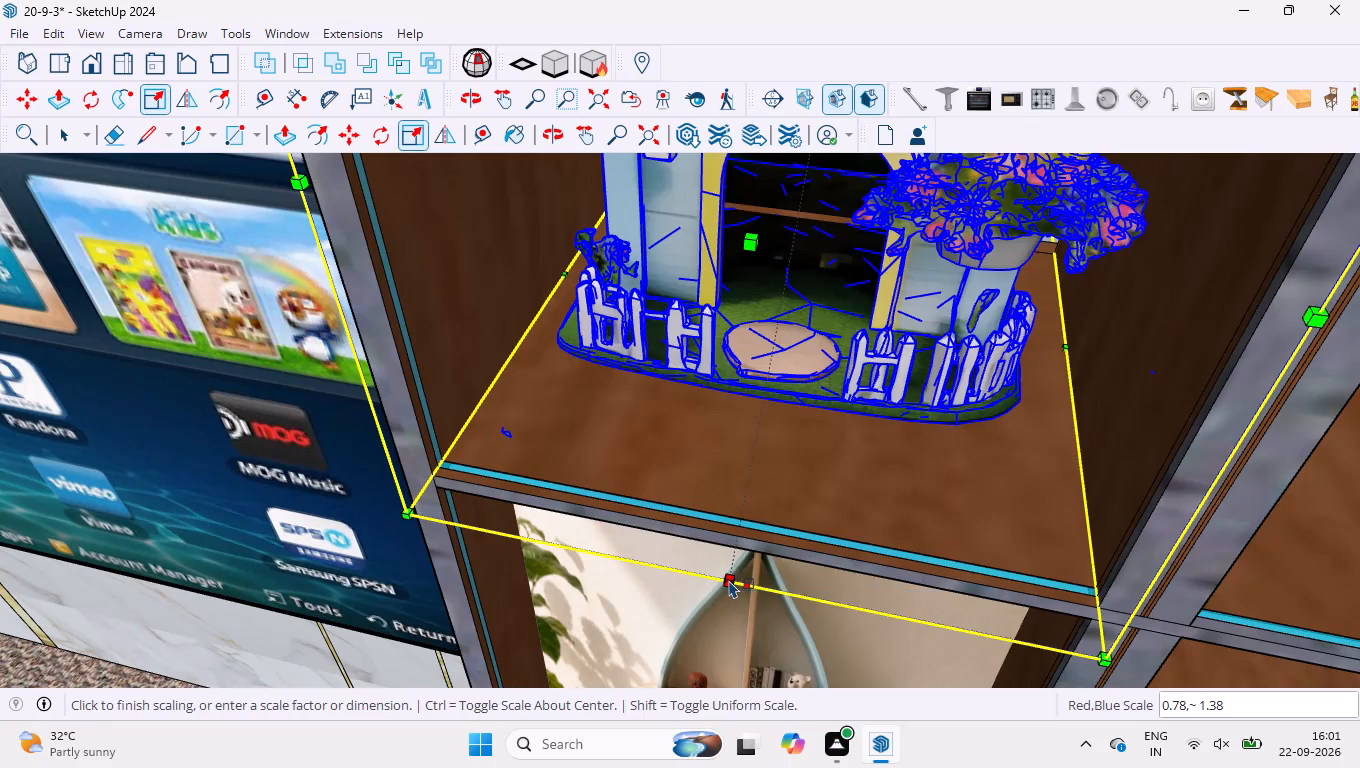
left_click(743, 544)
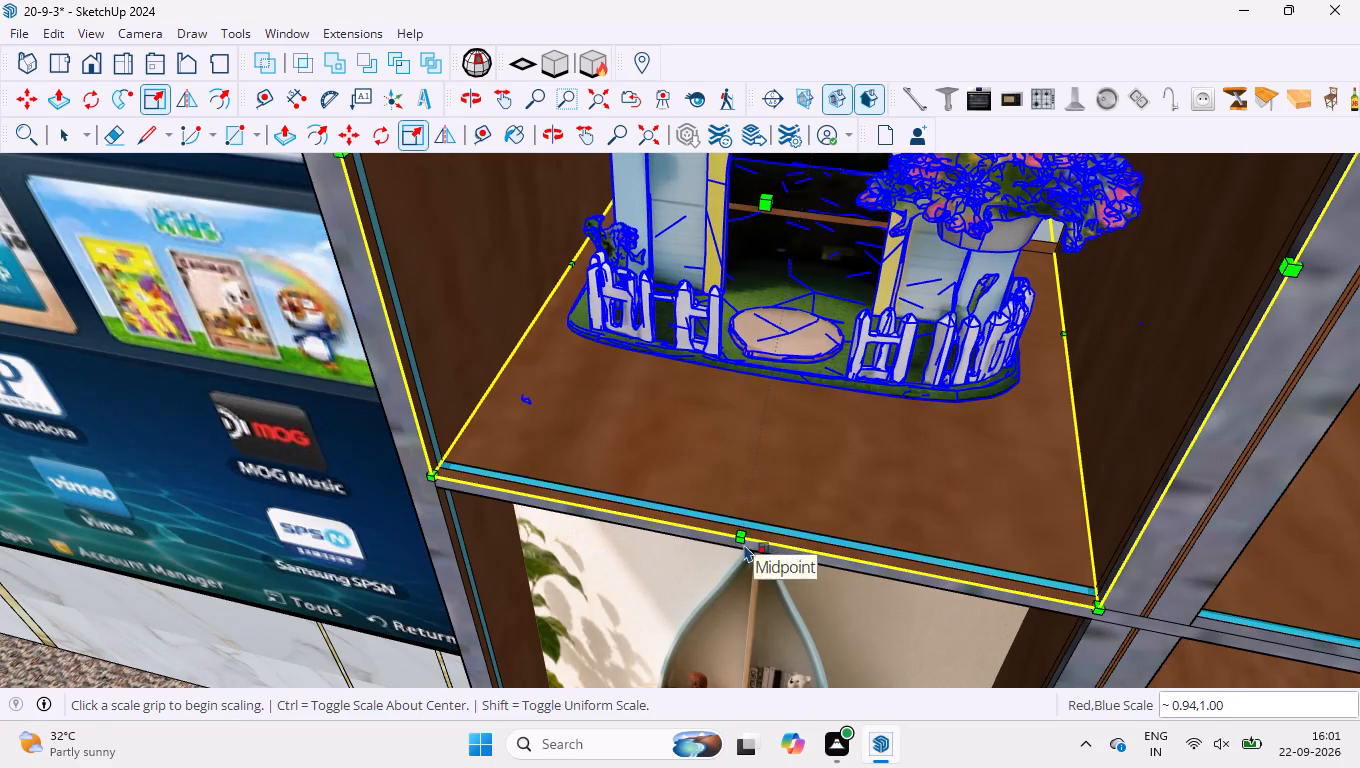
Scale the toy house along the red axis by about 0.96 to set its front behind the cabinet frame.
scroll(748, 549, "down", 3)
left_click(760, 312)
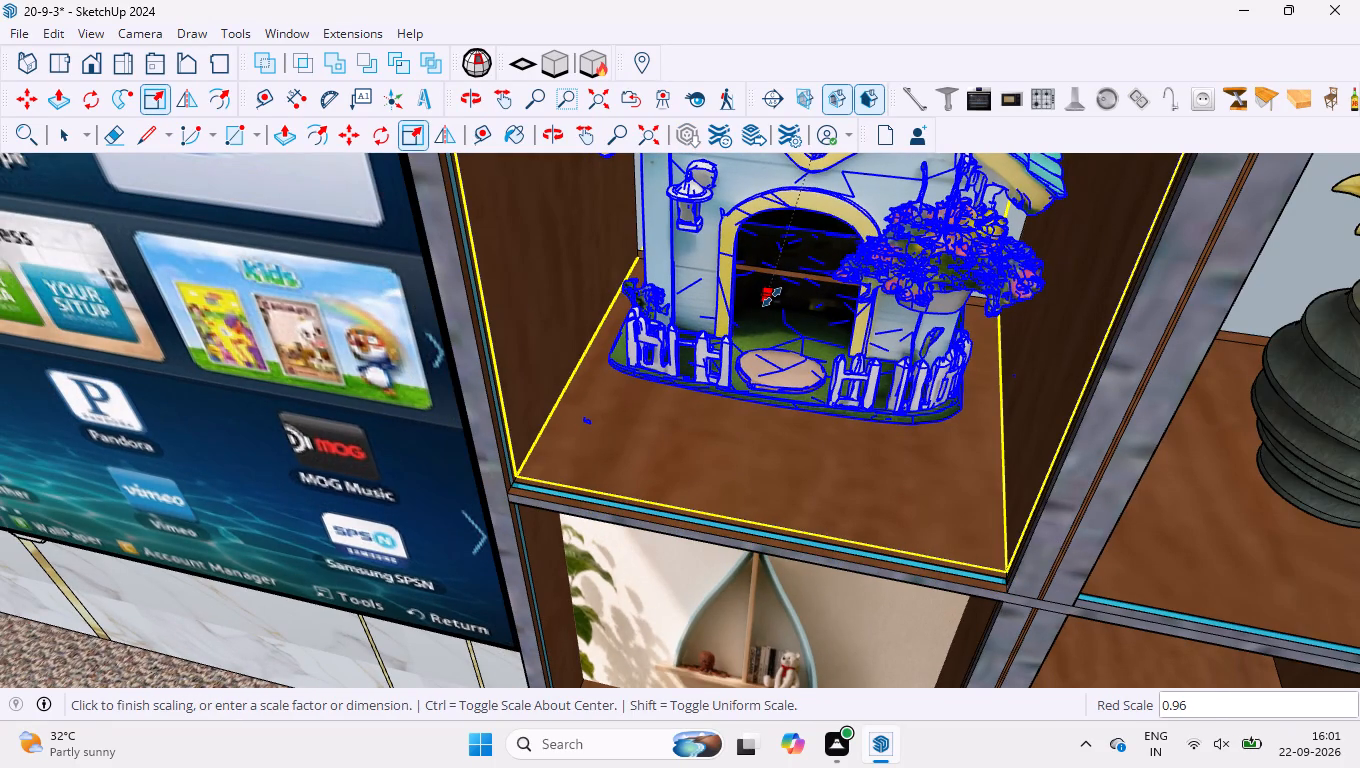
left_click(772, 297)
scroll(809, 404, "down", 4)
middle_click_drag(790, 405, 954, 392)
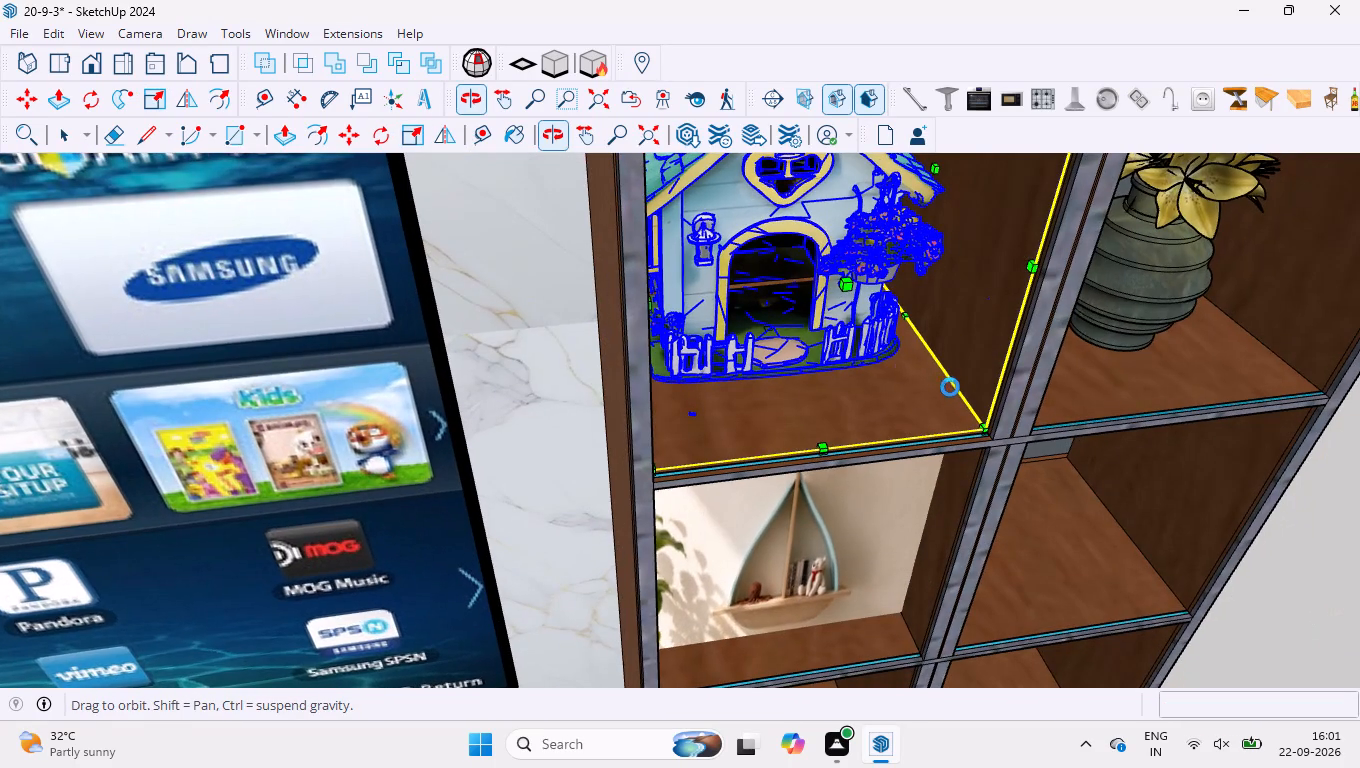
Examine the toy house's fit in its compartment and the empty compartments left in the tall cabinet.
scroll(752, 336, "down", 15)
key("space")
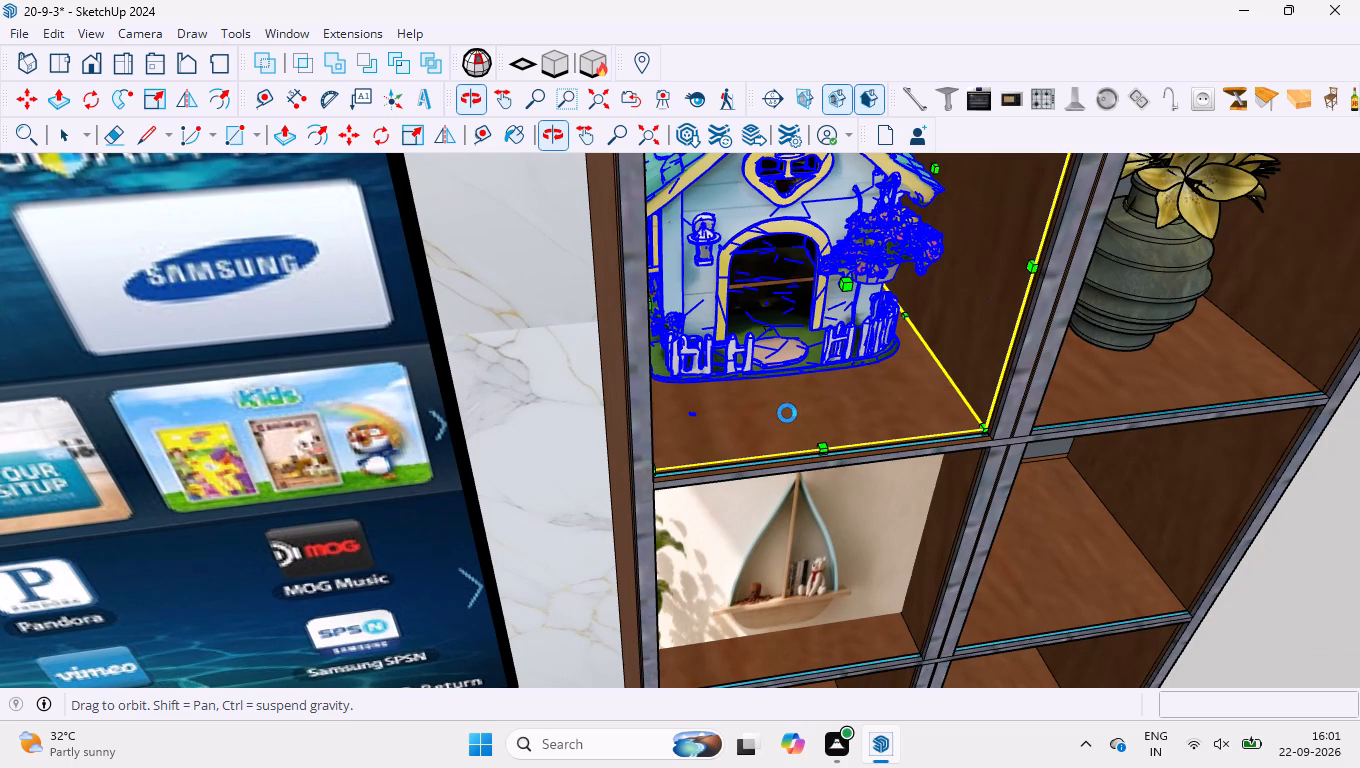
scroll(626, 278, "down", 9)
middle_click_drag(846, 370, 774, 162)
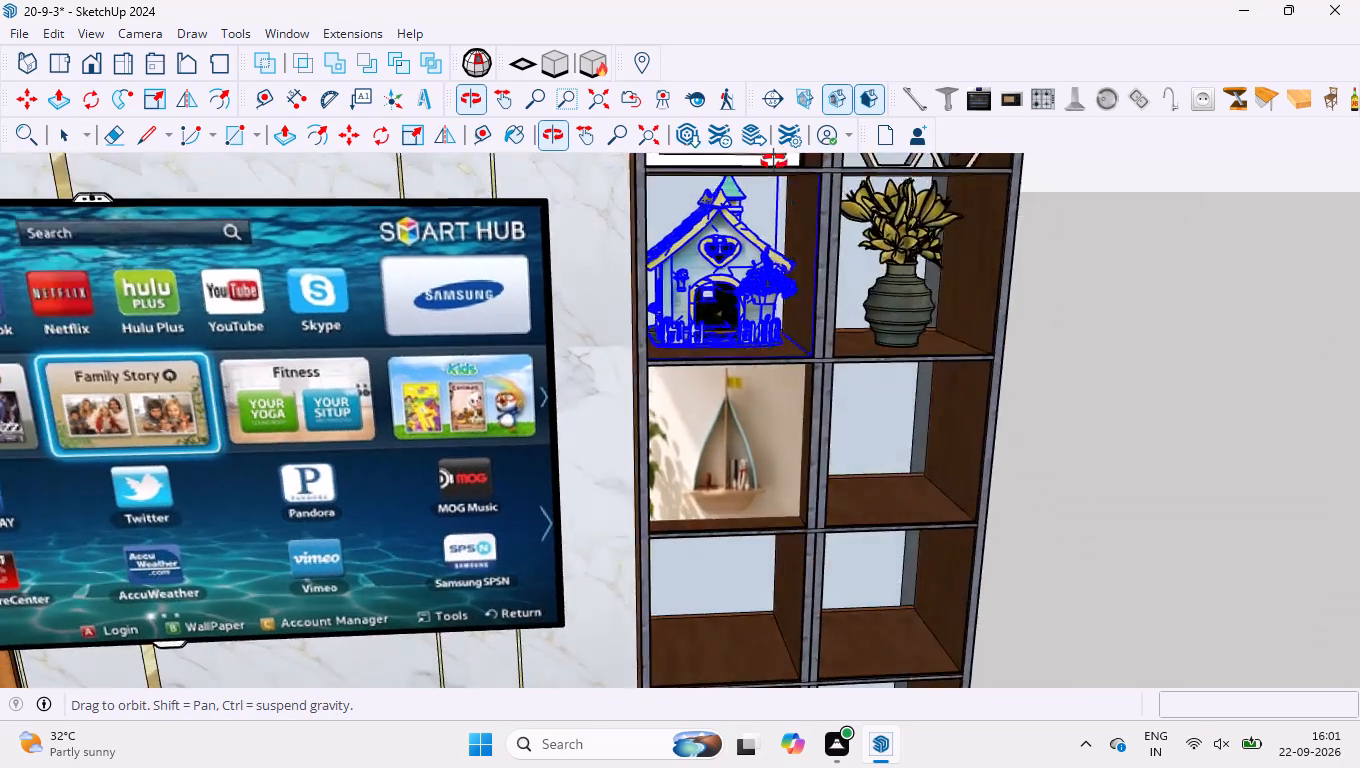
middle_click_drag(774, 162, 758, 172)
left_click(1075, 285)
scroll(701, 226, "up", 14)
middle_click_drag(863, 301, 769, 321)
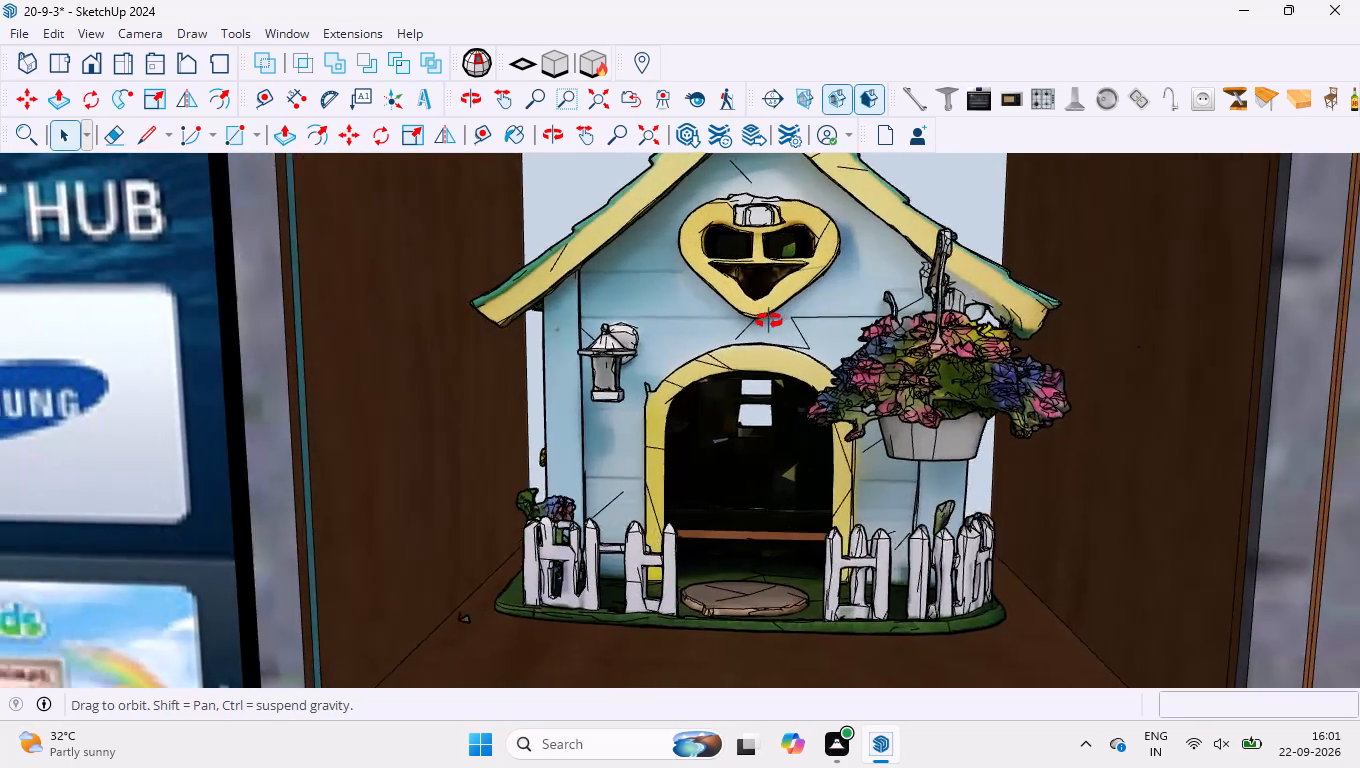
middle_click_drag(769, 321, 936, 348)
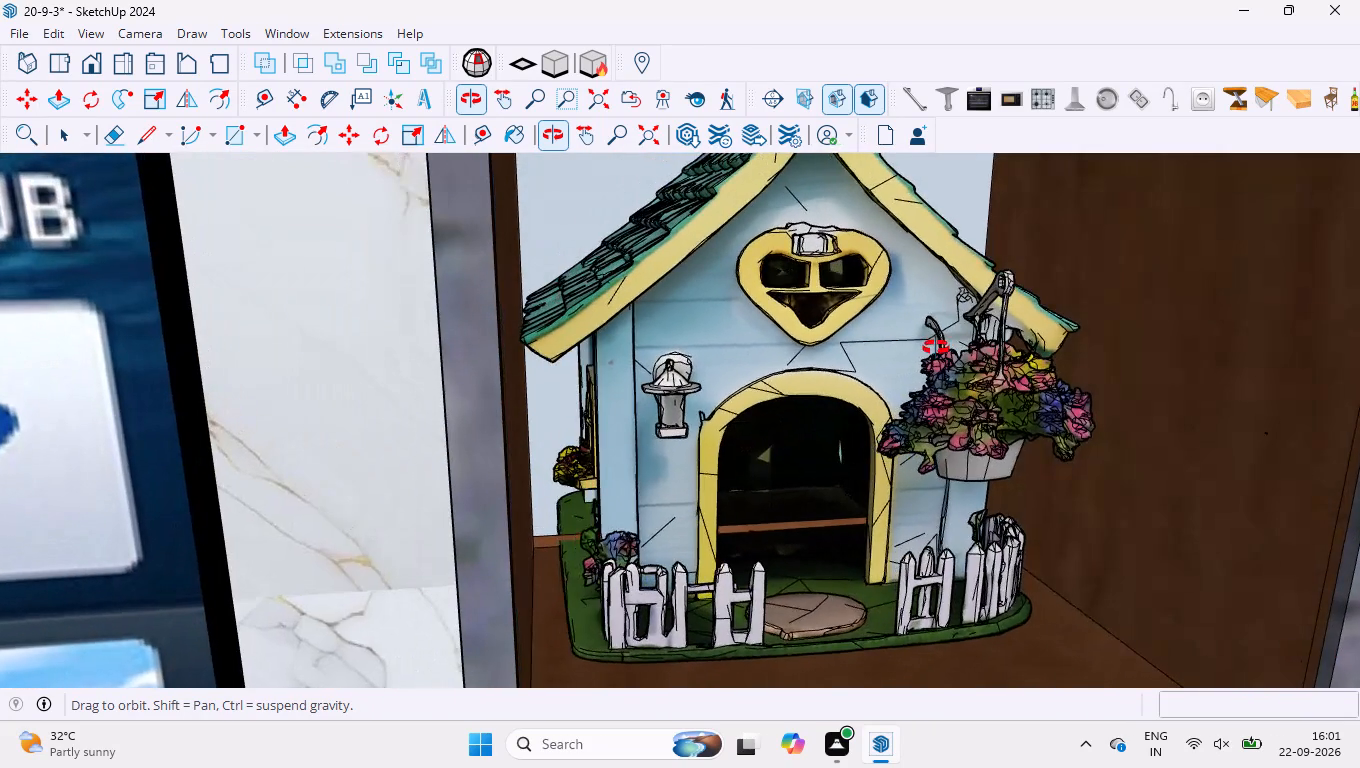
middle_click_drag(936, 348, 842, 353)
scroll(805, 349, "down", 12)
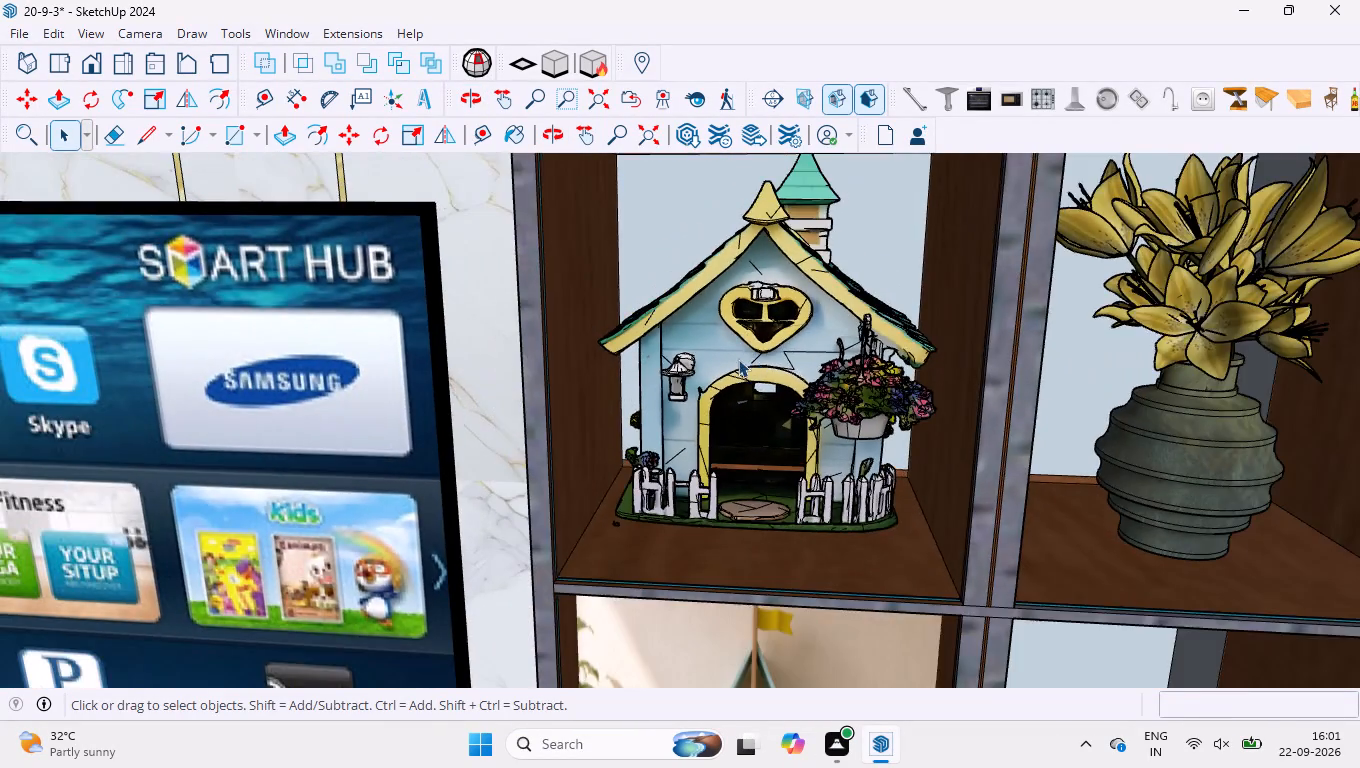
scroll(738, 359, "down", 13)
scroll(979, 245, "down", 5)
scroll(923, 513, "up", 5)
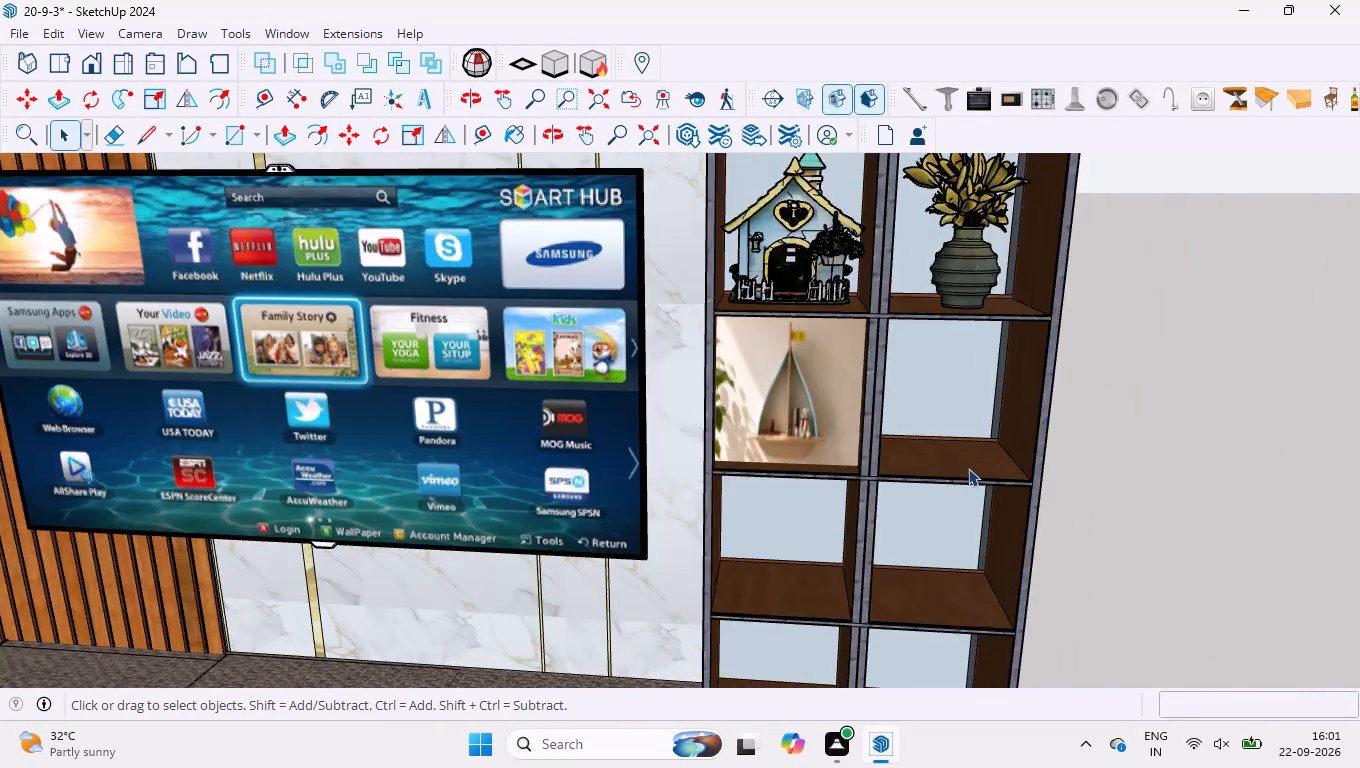
scroll(968, 468, "up", 2)
scroll(821, 363, "down", 14)
scroll(808, 548, "up", 6)
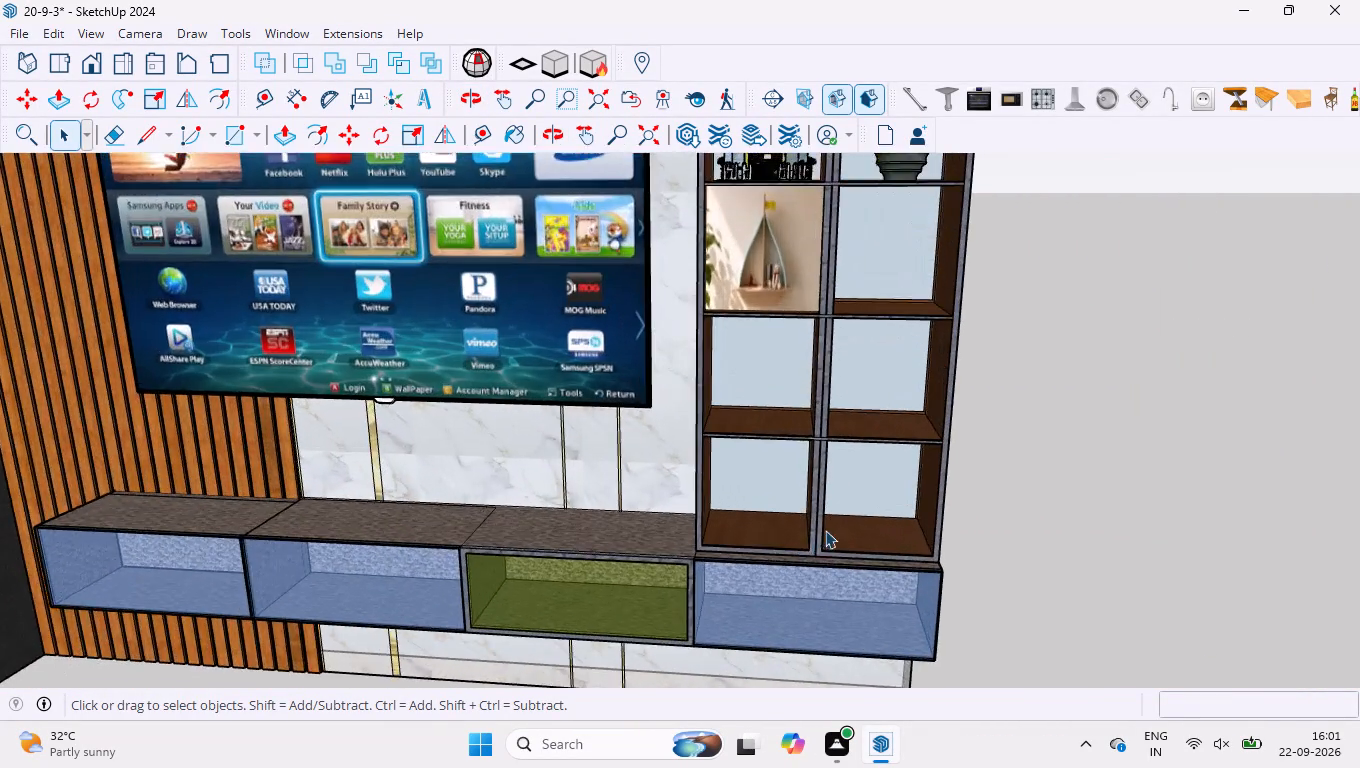
scroll(825, 530, "up", 2)
scroll(828, 525, "down", 4)
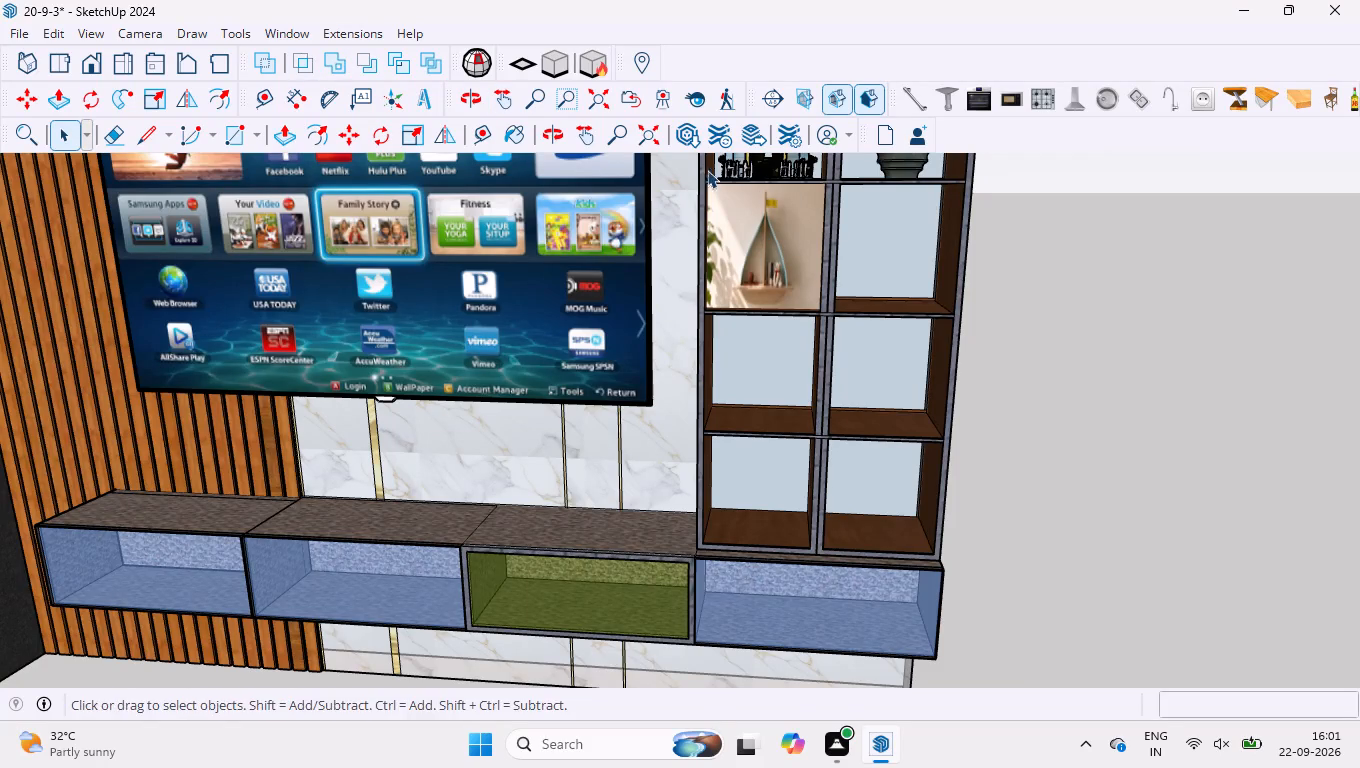
Look through the aesthetic toys results in 3D Warehouse and open the Aesthetic toys model page.
left_click(684, 137)
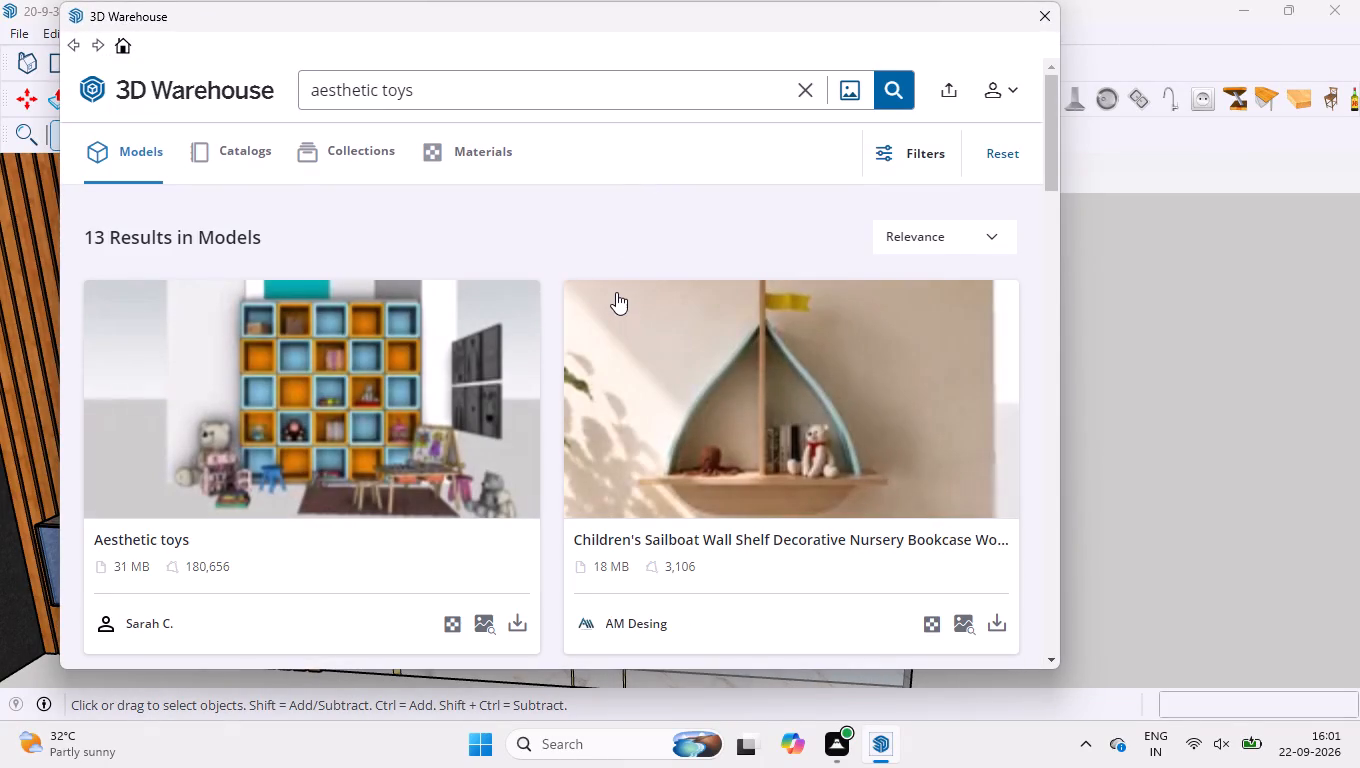
scroll(575, 339, "down", 9)
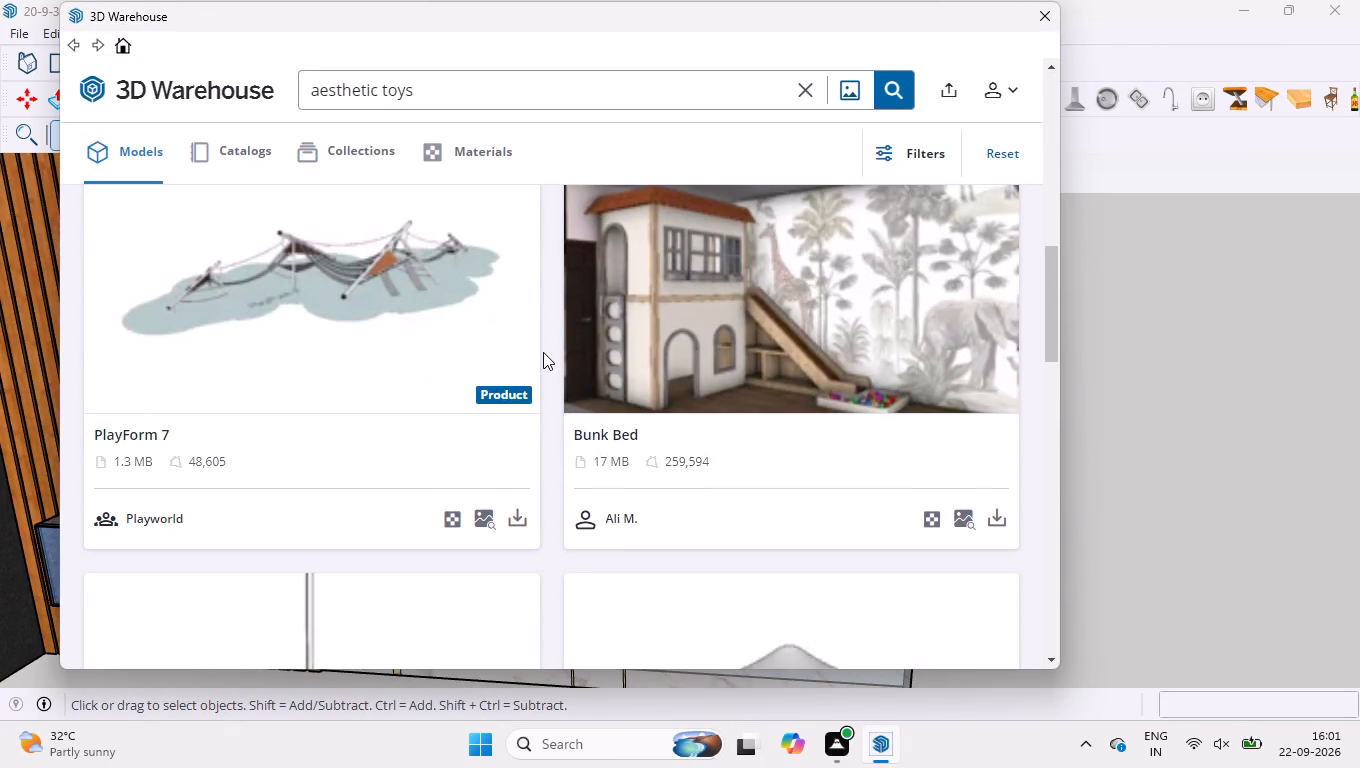
scroll(537, 355, "up", 10)
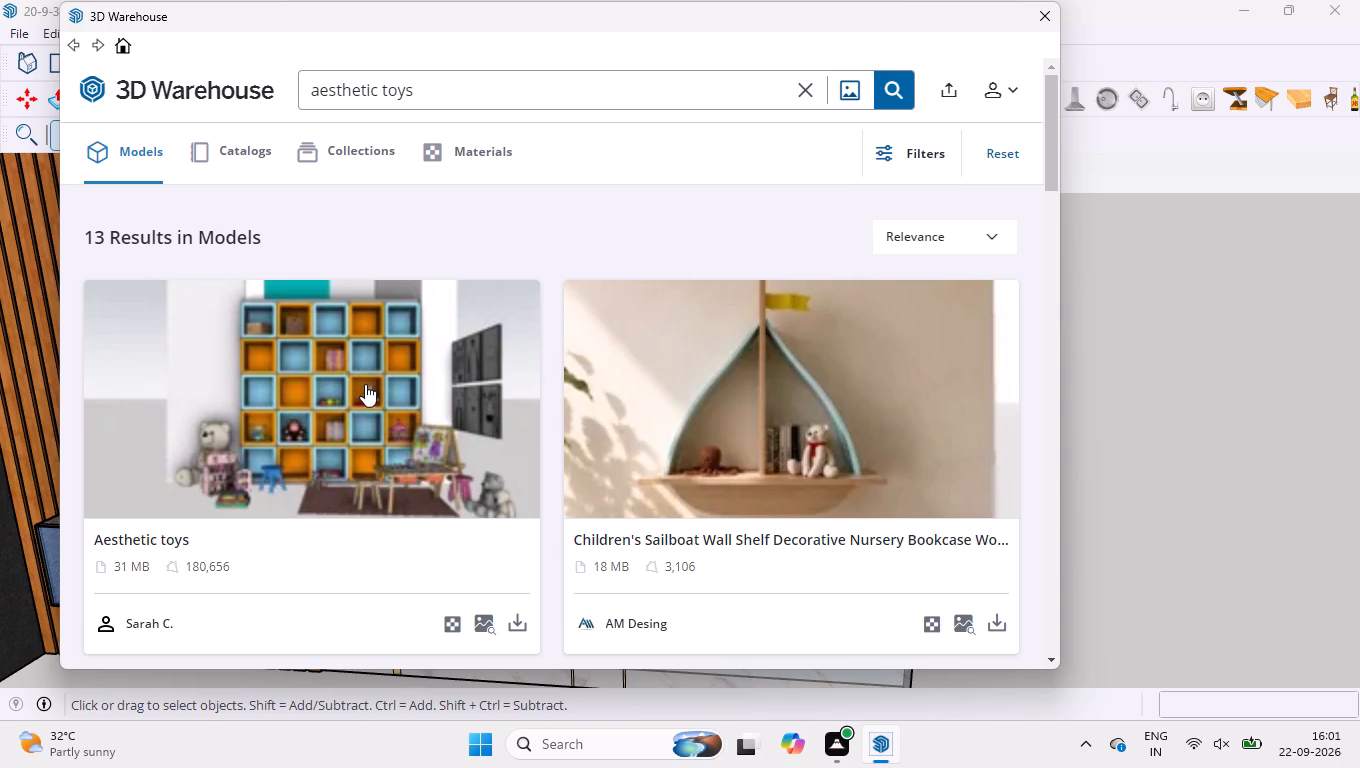
left_click(366, 385)
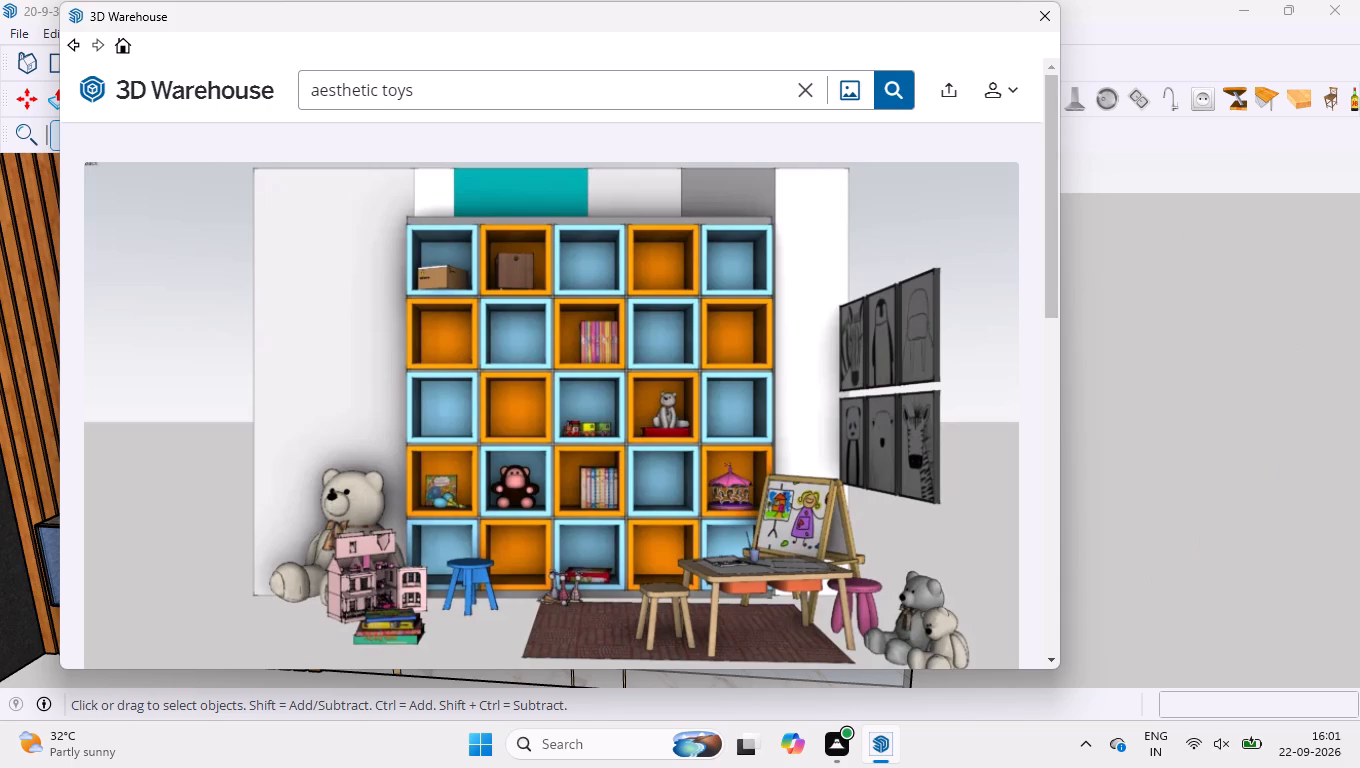
Search 3D Warehouse for teddybear.
left_click_drag(604, 106, 41, 77)
type("teddybear")
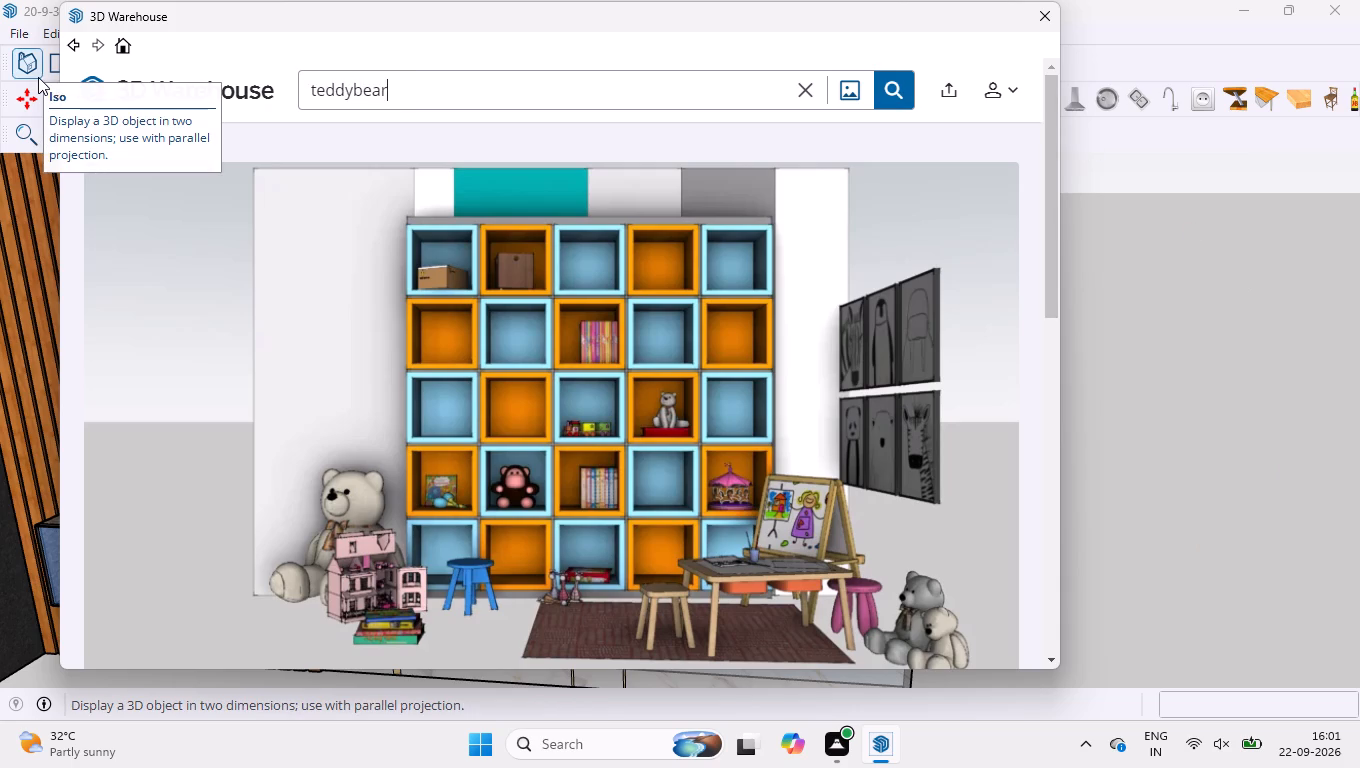
key("Return")
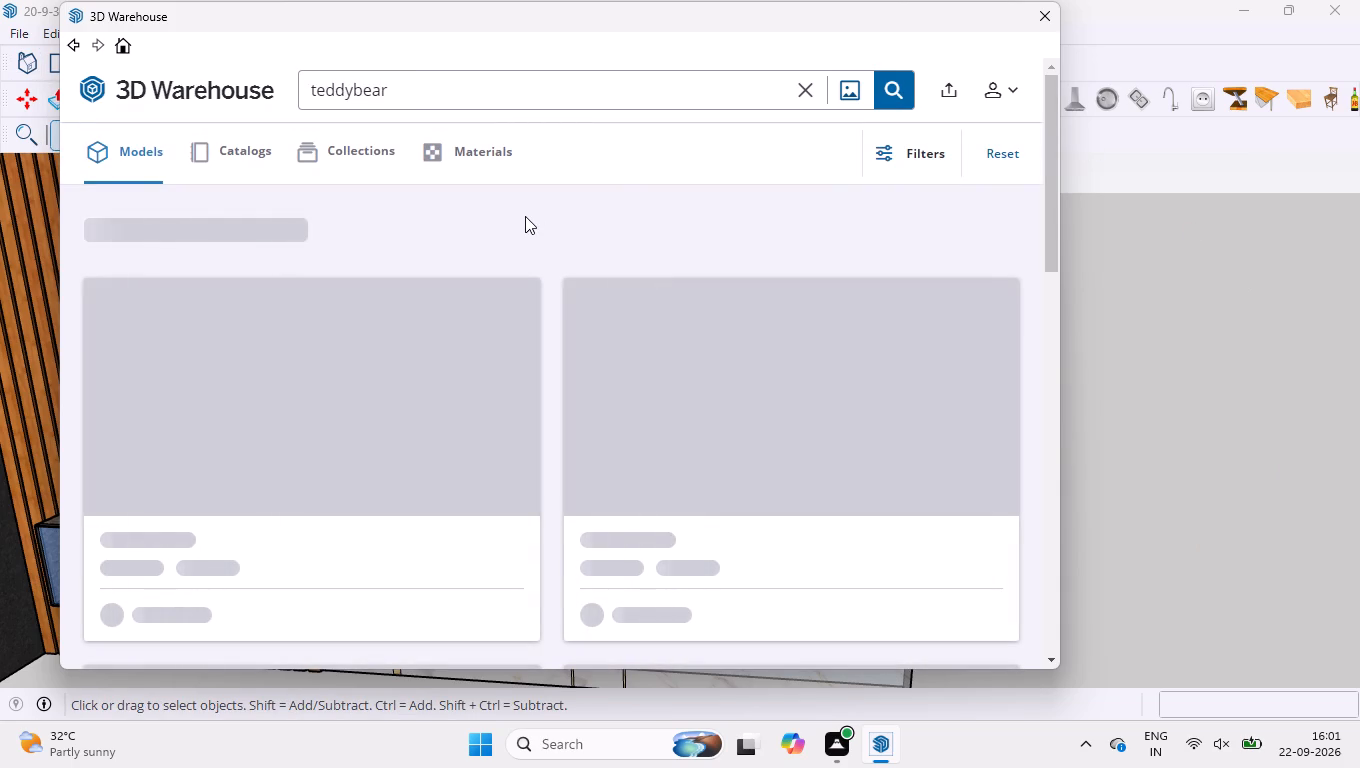
Look through the teddybear models for a toy that suits an empty cabinet compartment.
scroll(527, 293, "down", 4)
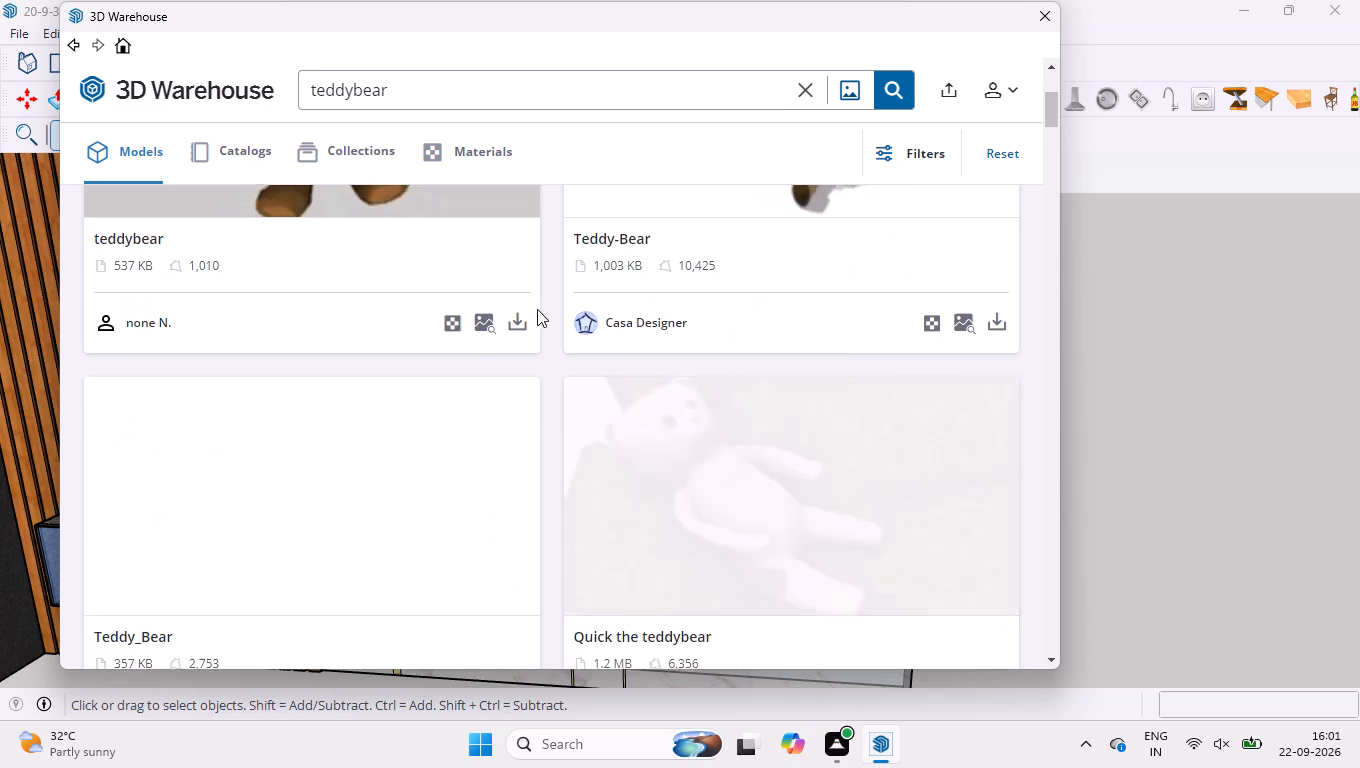
scroll(537, 309, "down", 2)
scroll(538, 311, "up", 3)
scroll(538, 311, "down", 6)
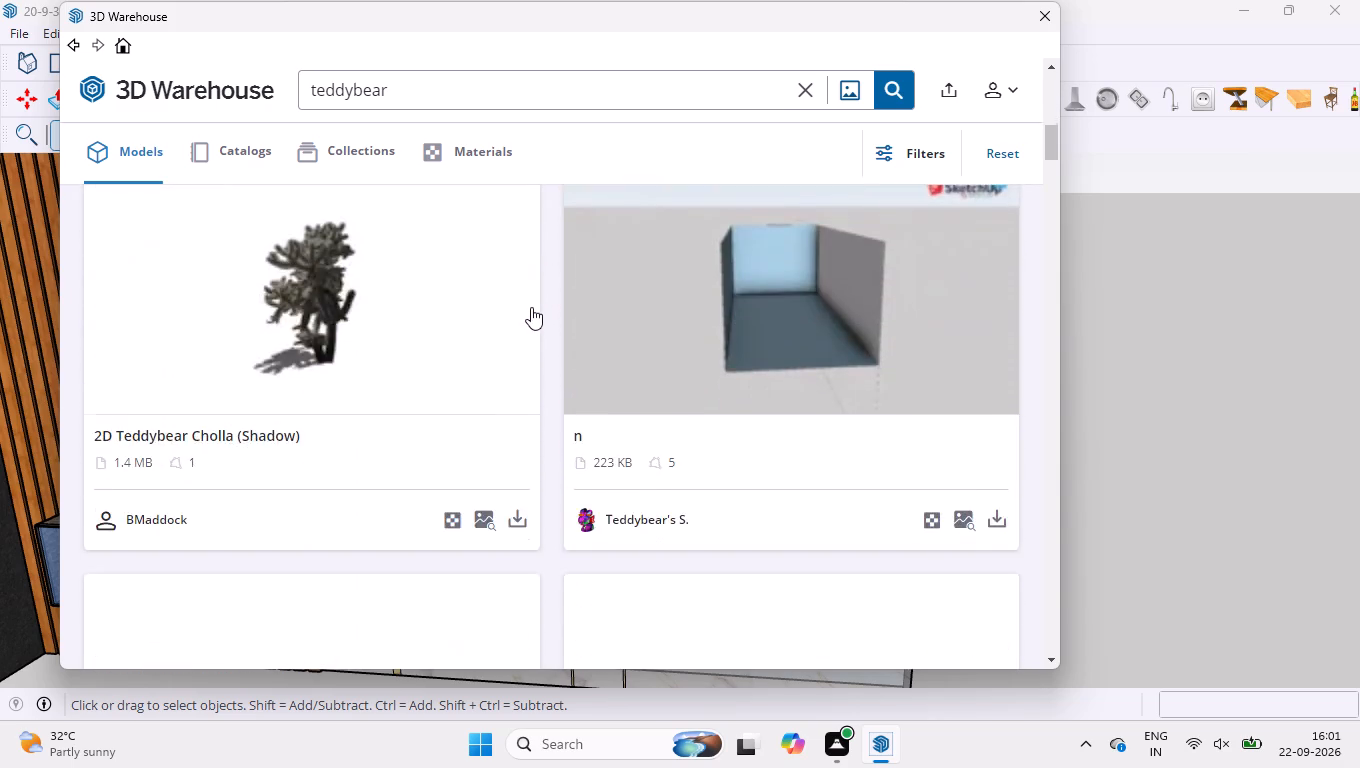
scroll(531, 307, "up", 4)
scroll(452, 317, "down", 6)
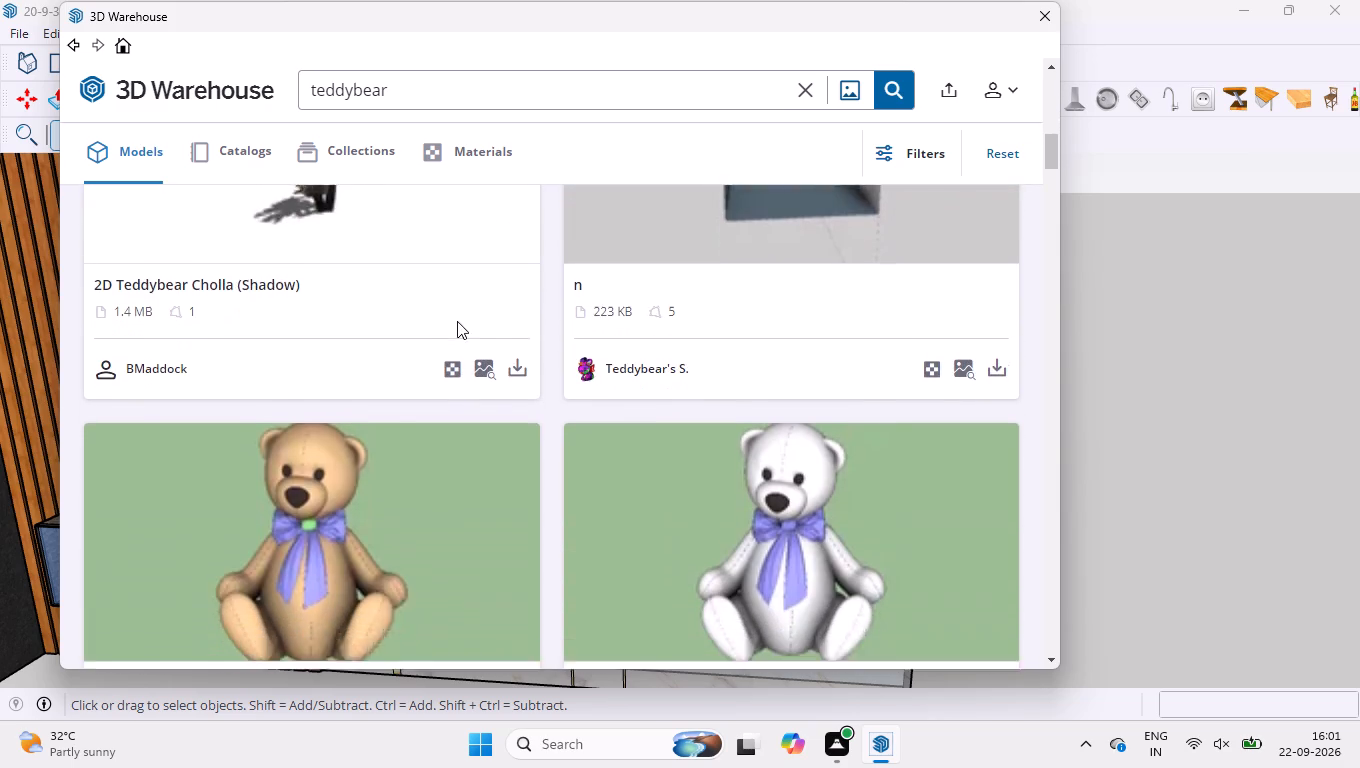
scroll(458, 332, "down", 6)
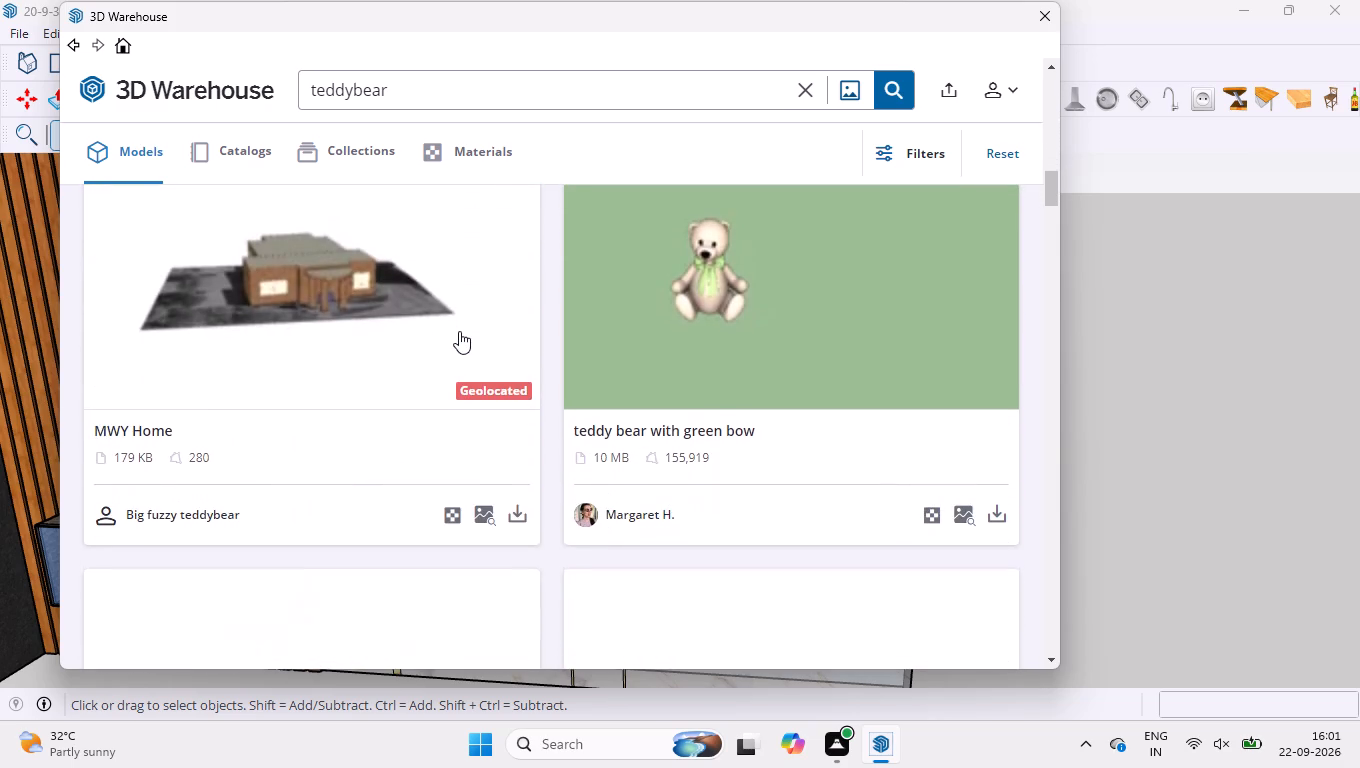
scroll(459, 340, "down", 8)
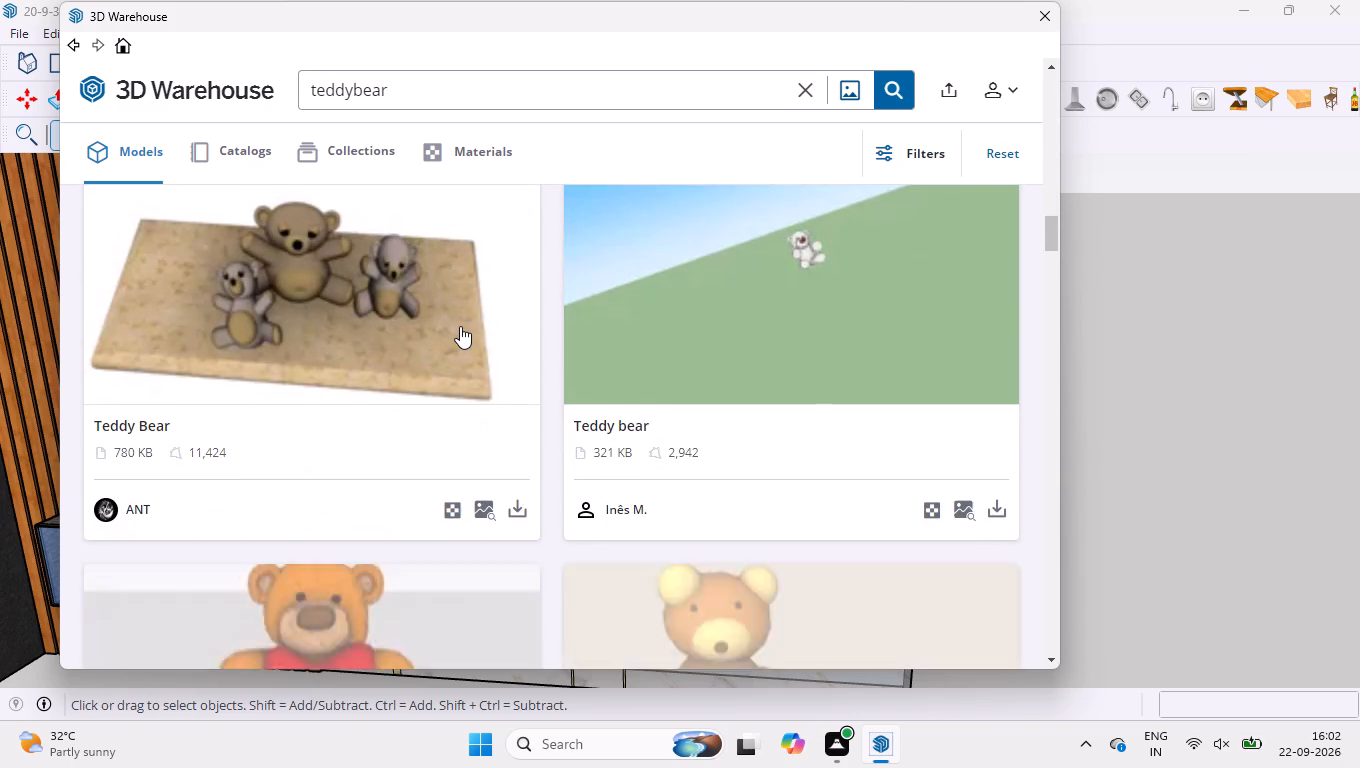
scroll(460, 326, "up", 1)
scroll(457, 331, "down", 4)
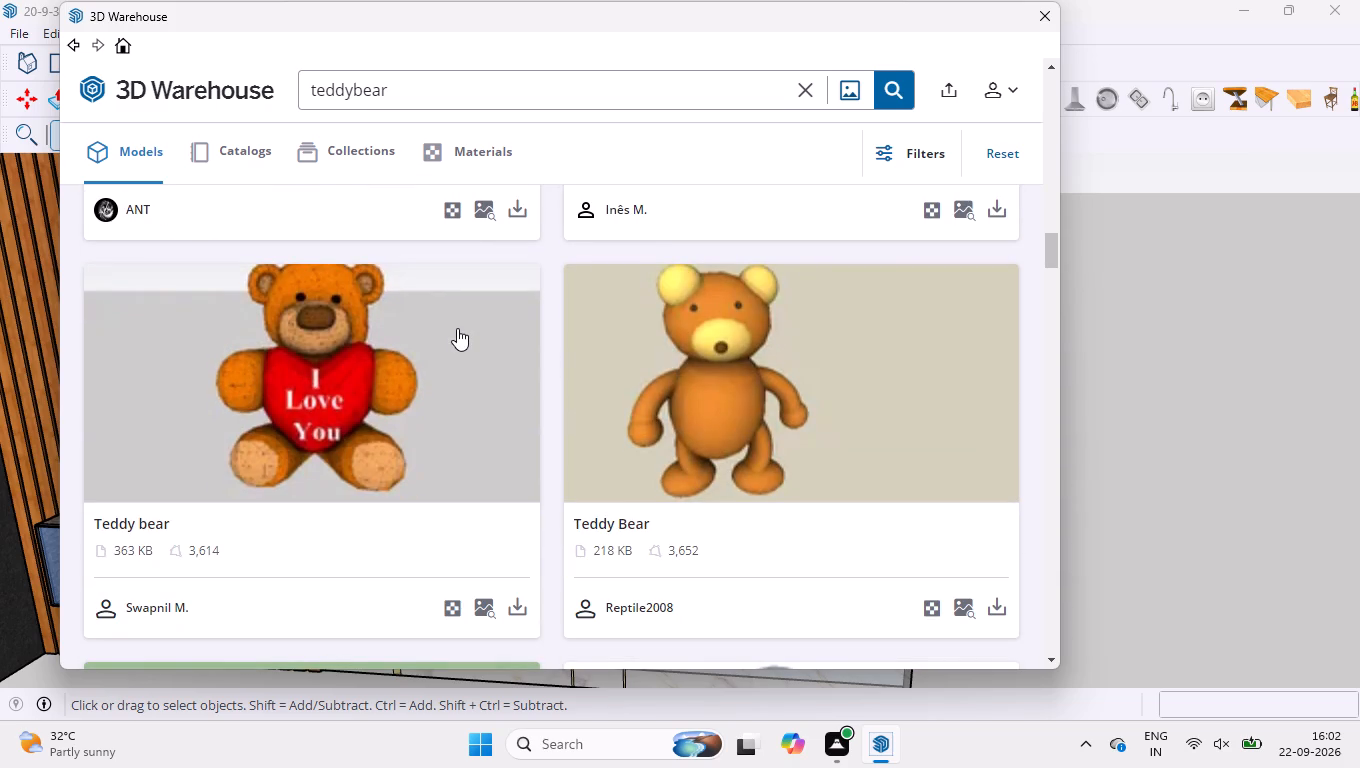
scroll(457, 327, "down", 5)
scroll(459, 330, "up", 1)
scroll(463, 335, "down", 3)
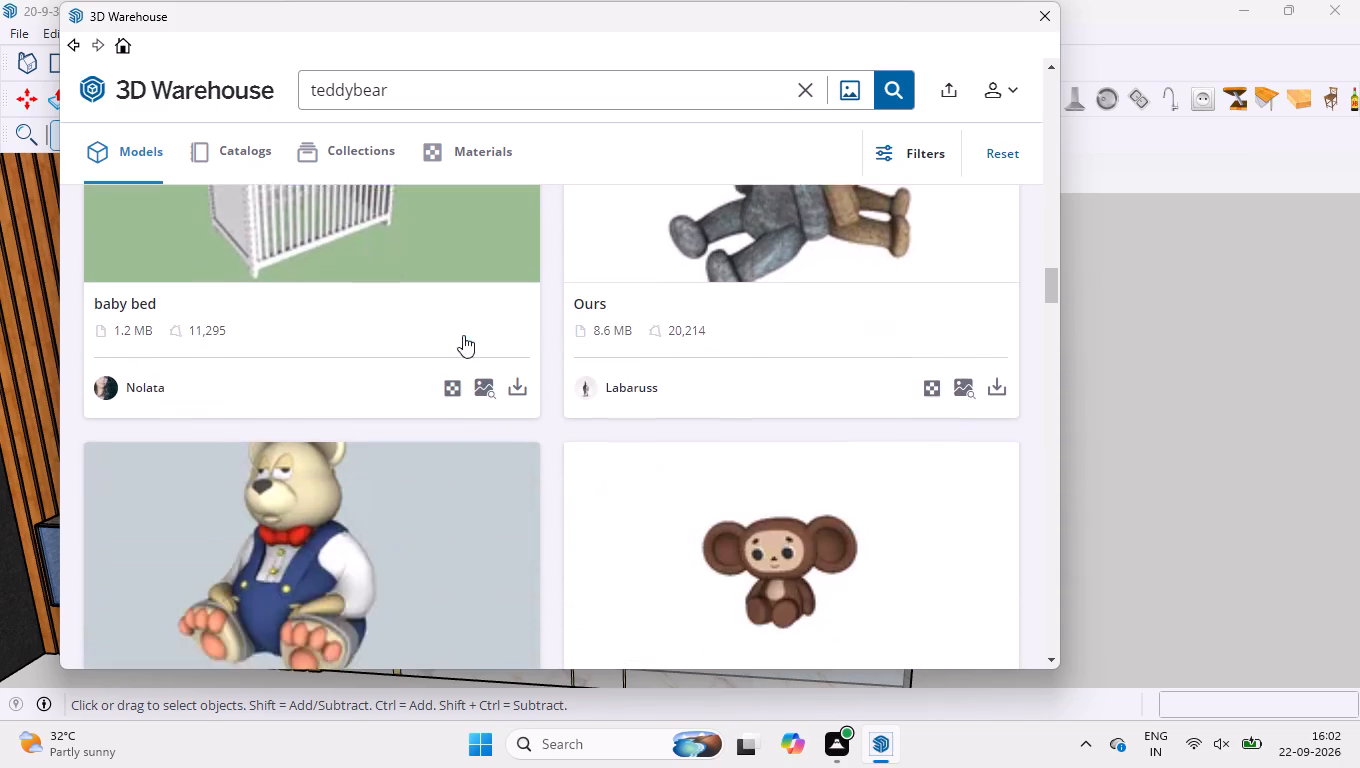
scroll(462, 320, "down", 2)
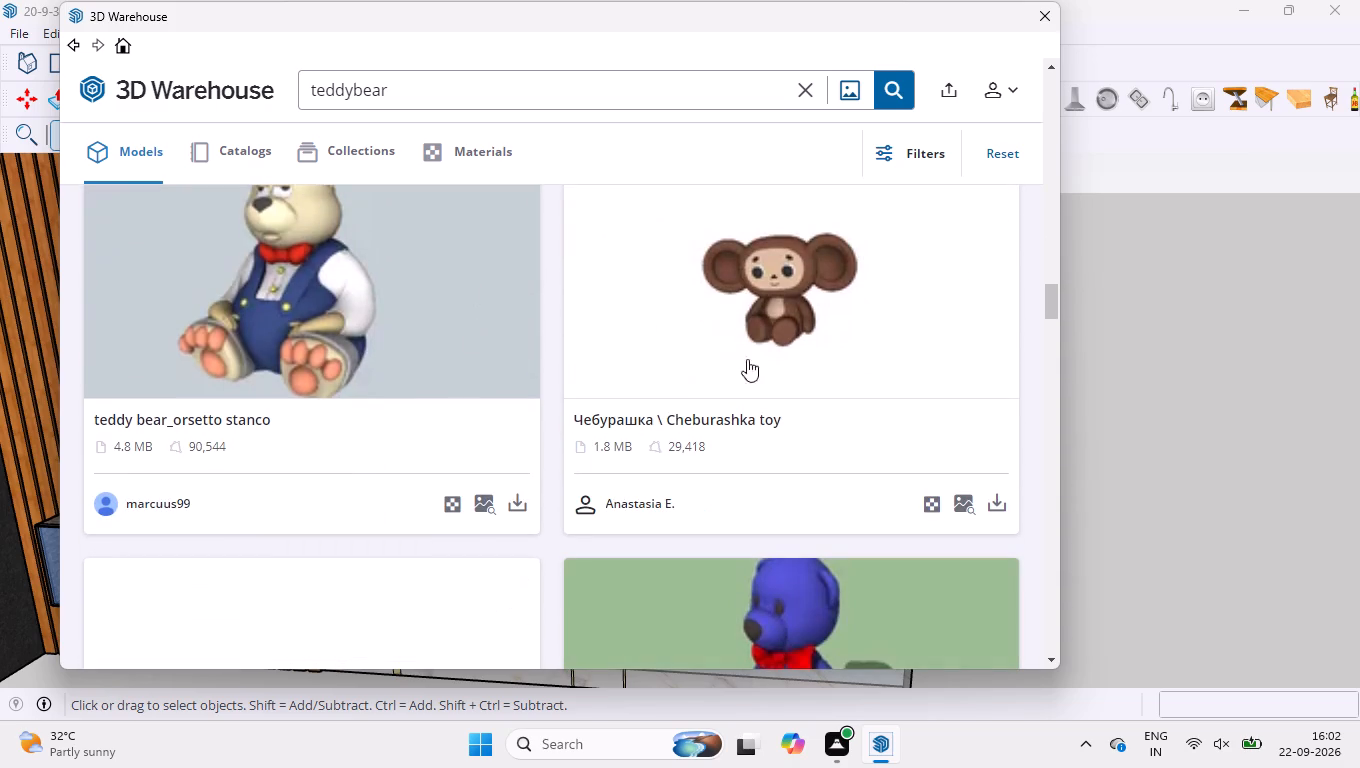
scroll(713, 382, "down", 3)
scroll(859, 404, "up", 2)
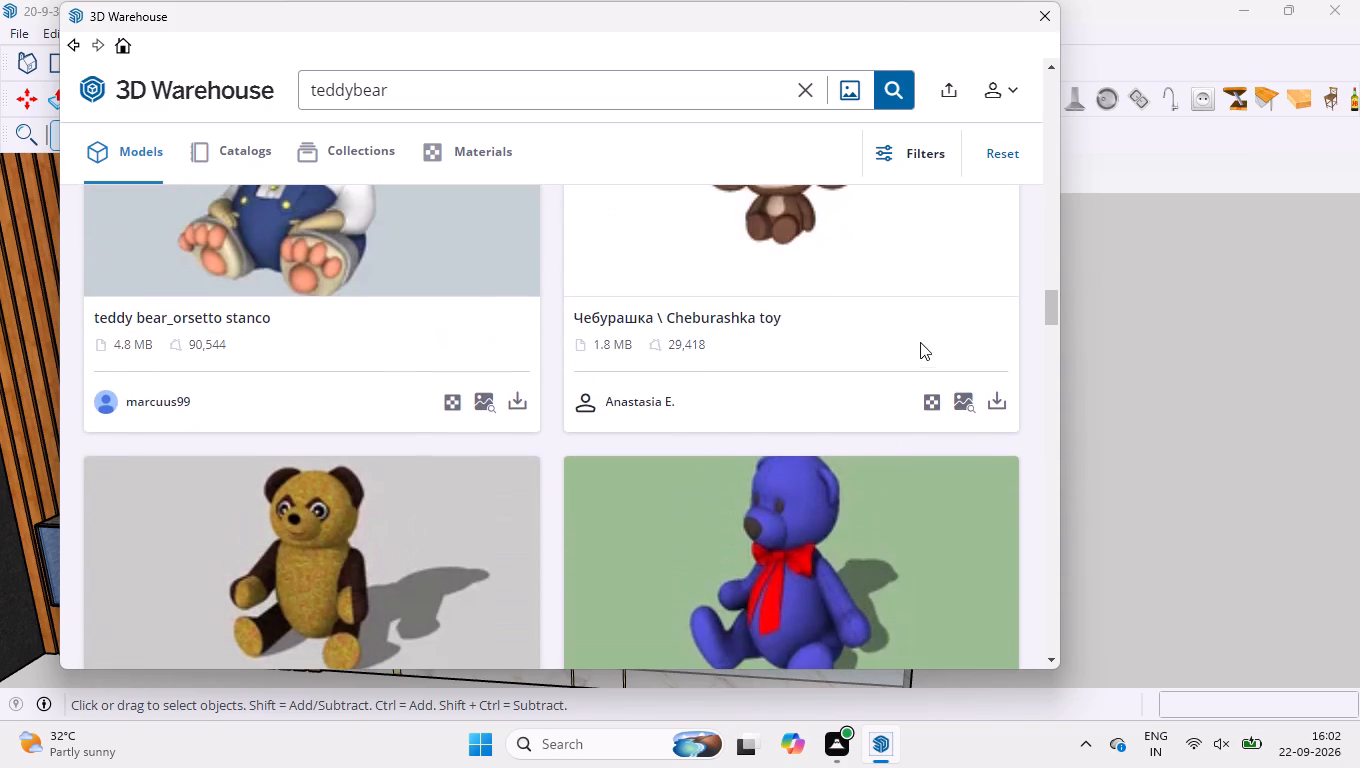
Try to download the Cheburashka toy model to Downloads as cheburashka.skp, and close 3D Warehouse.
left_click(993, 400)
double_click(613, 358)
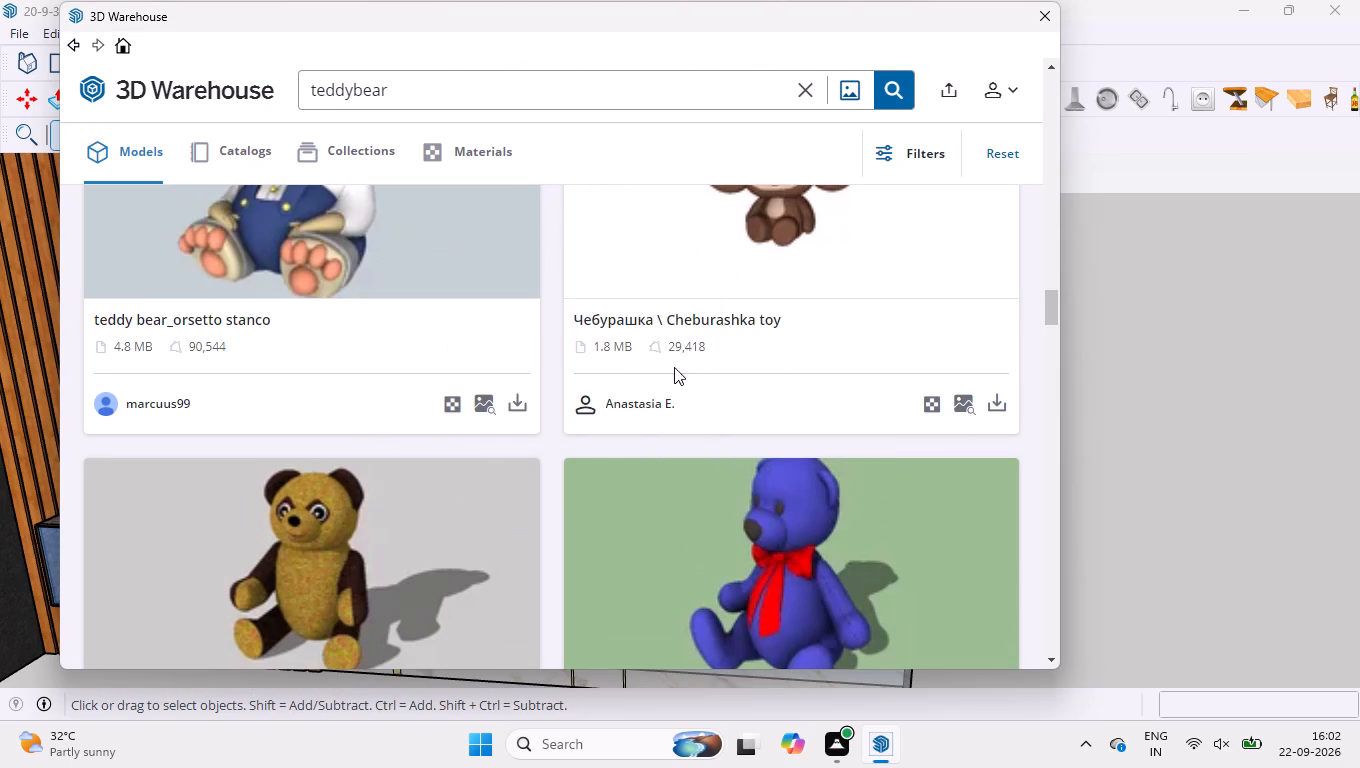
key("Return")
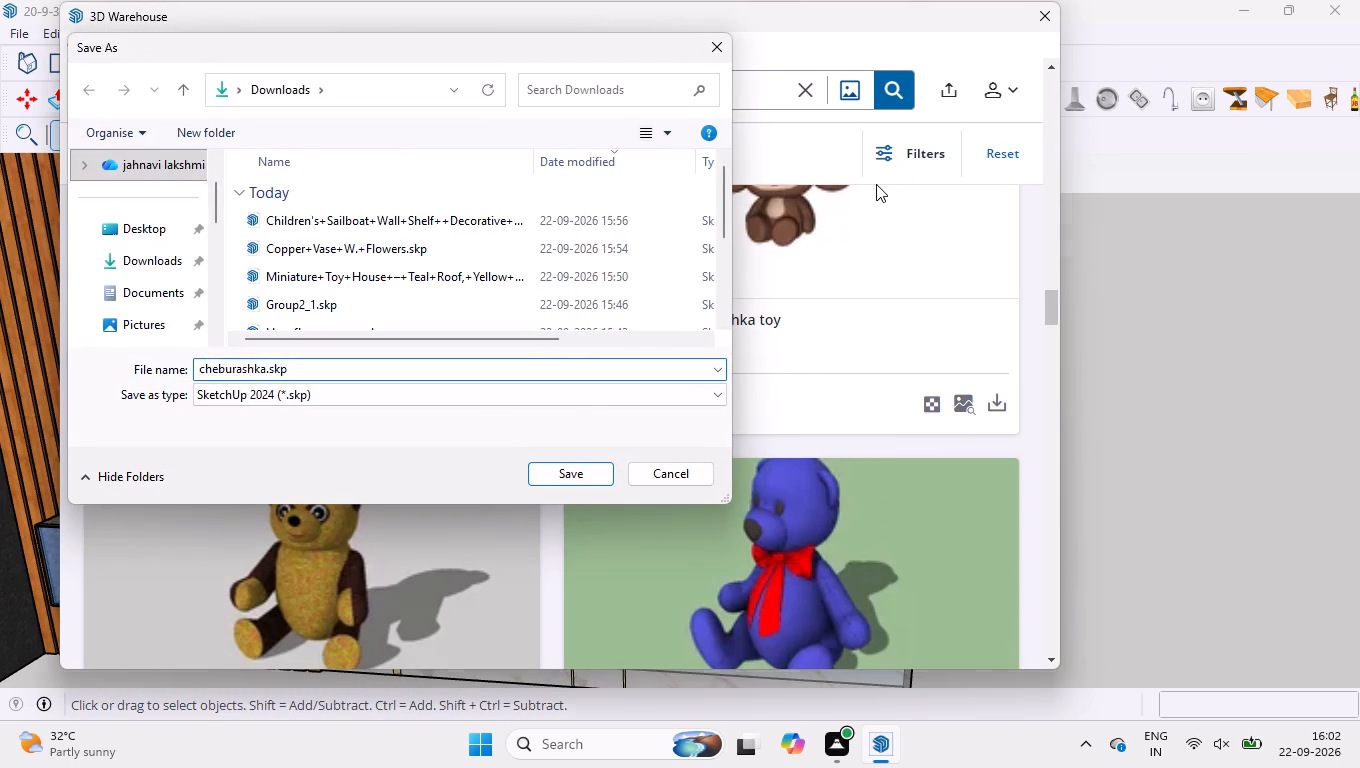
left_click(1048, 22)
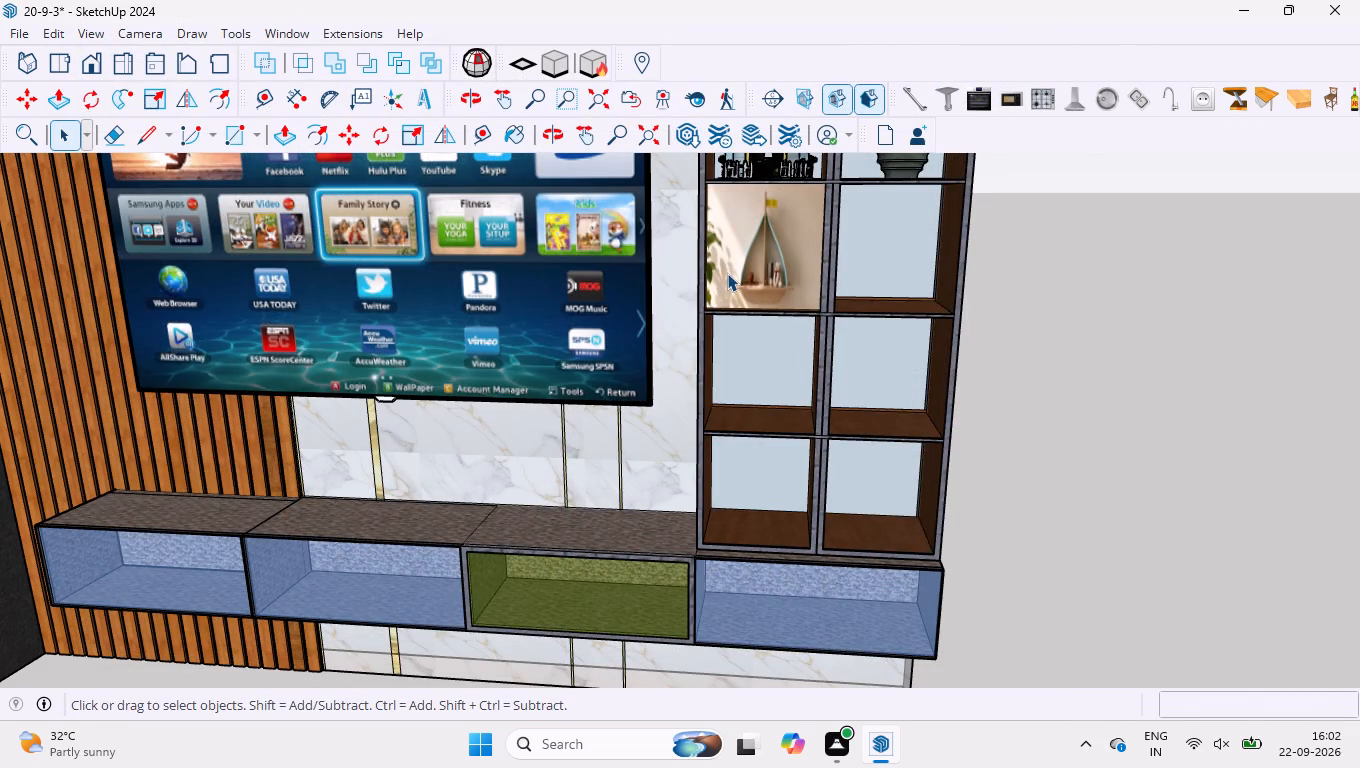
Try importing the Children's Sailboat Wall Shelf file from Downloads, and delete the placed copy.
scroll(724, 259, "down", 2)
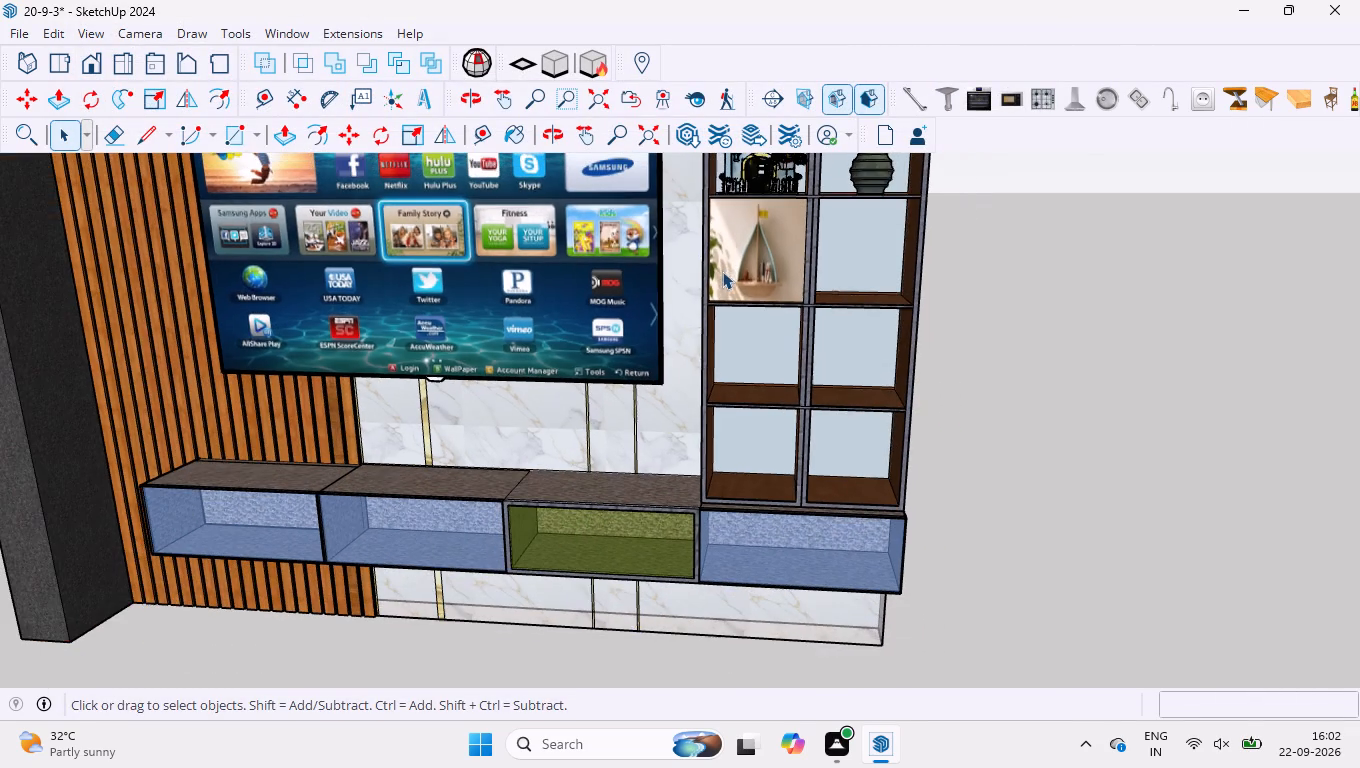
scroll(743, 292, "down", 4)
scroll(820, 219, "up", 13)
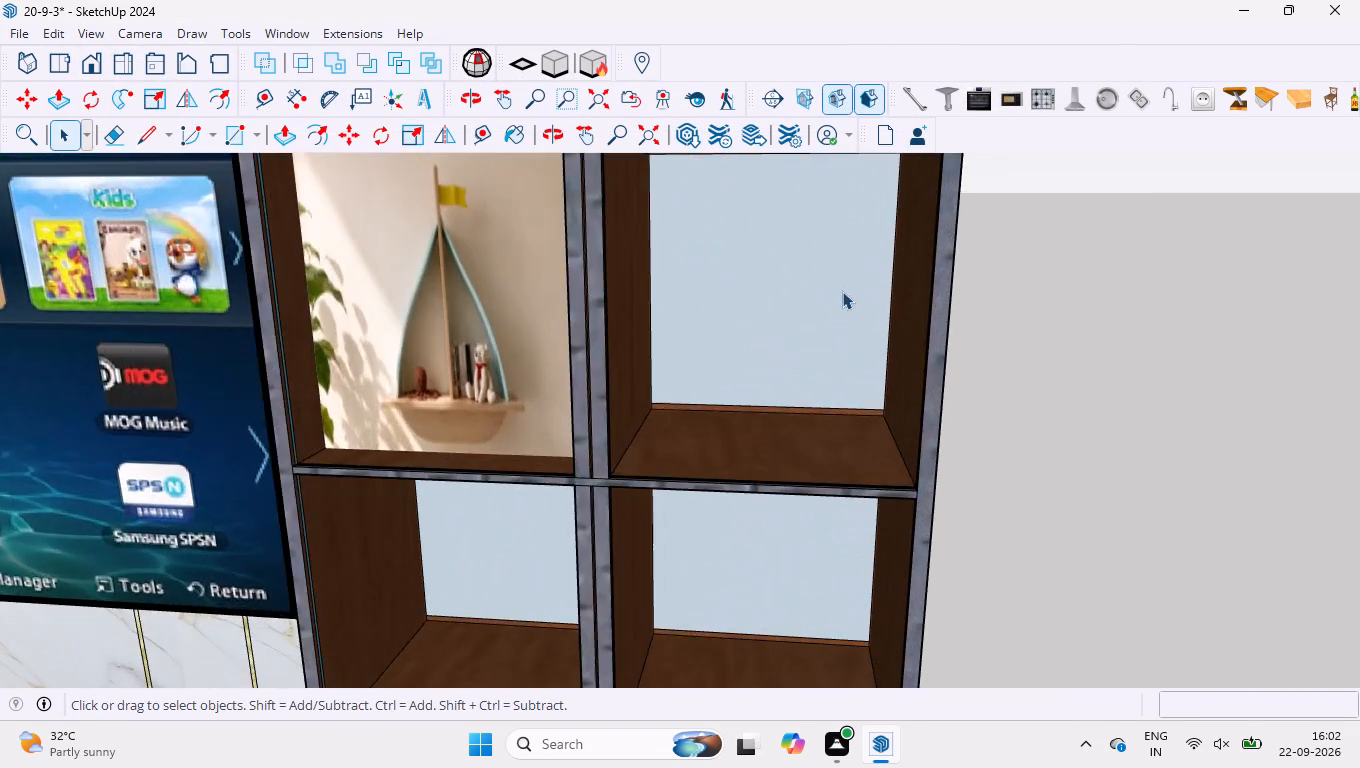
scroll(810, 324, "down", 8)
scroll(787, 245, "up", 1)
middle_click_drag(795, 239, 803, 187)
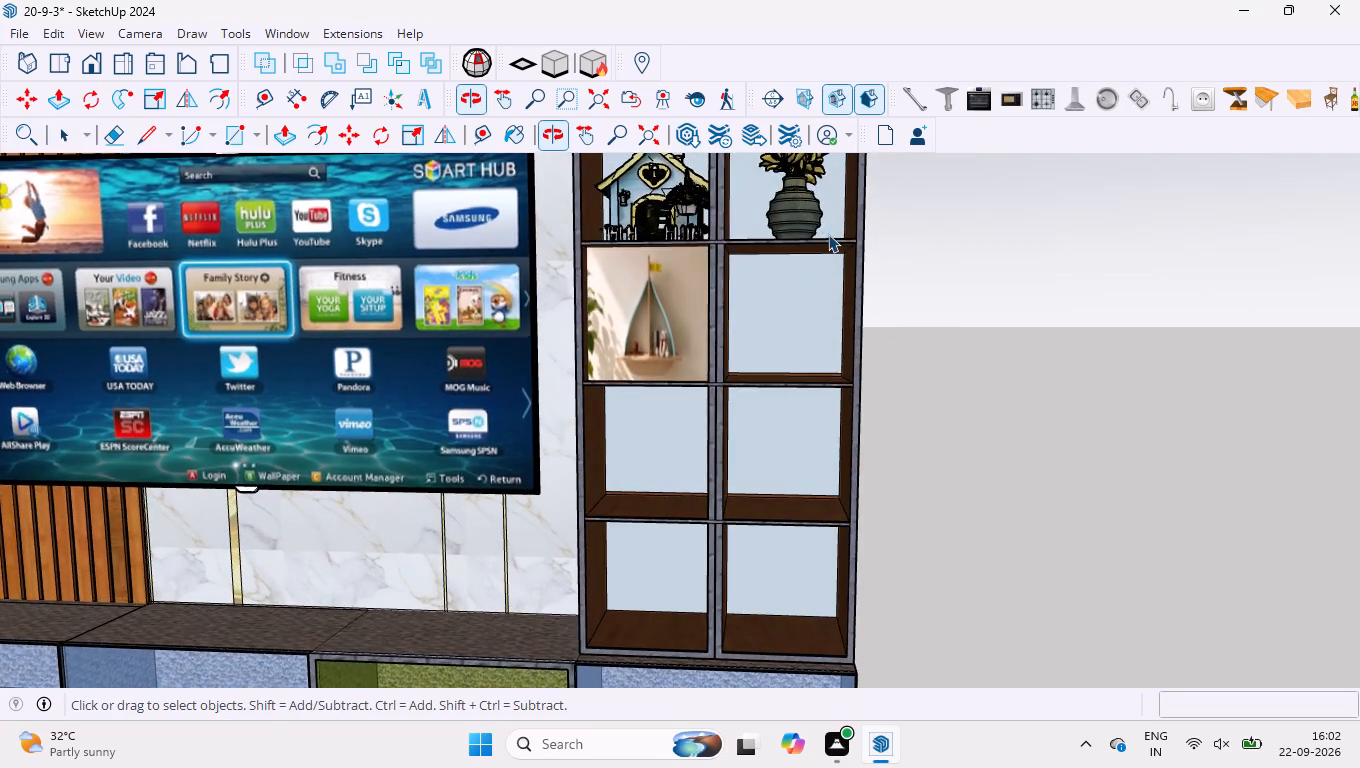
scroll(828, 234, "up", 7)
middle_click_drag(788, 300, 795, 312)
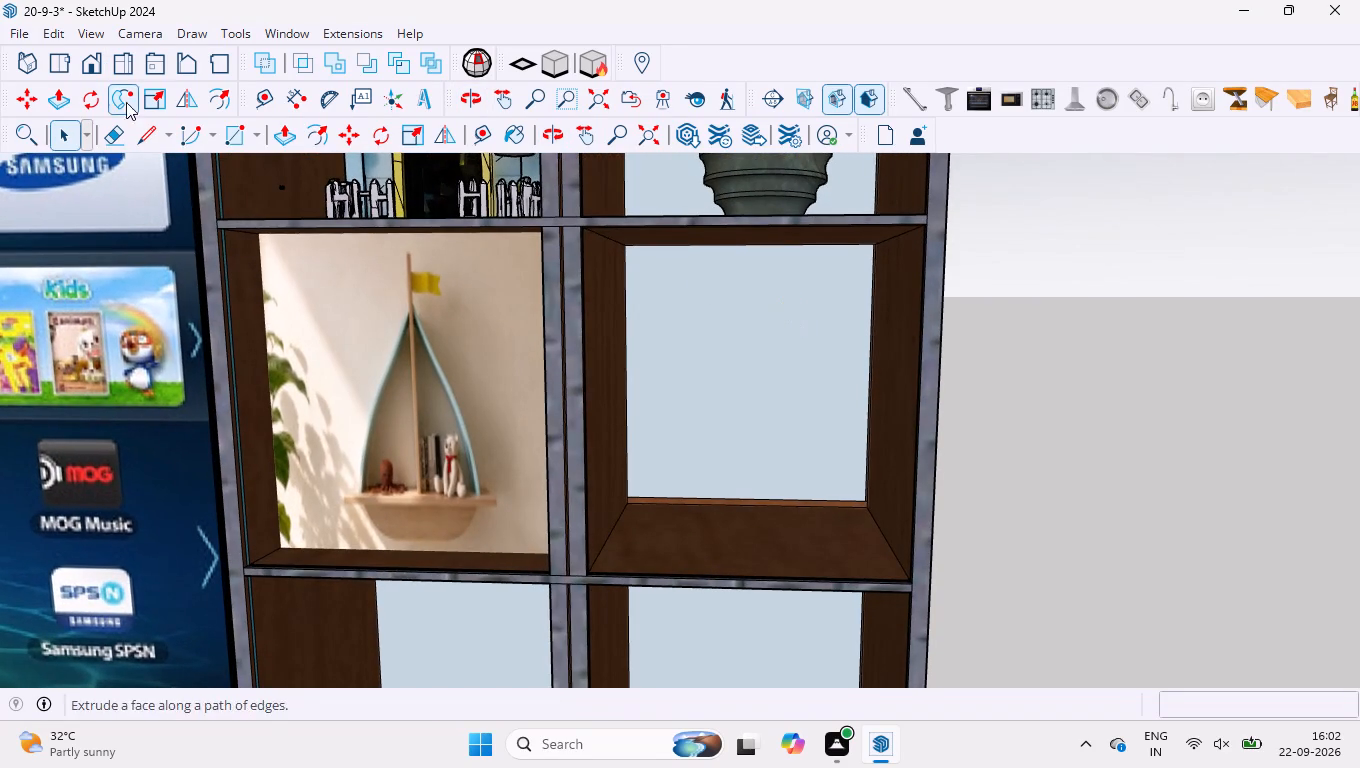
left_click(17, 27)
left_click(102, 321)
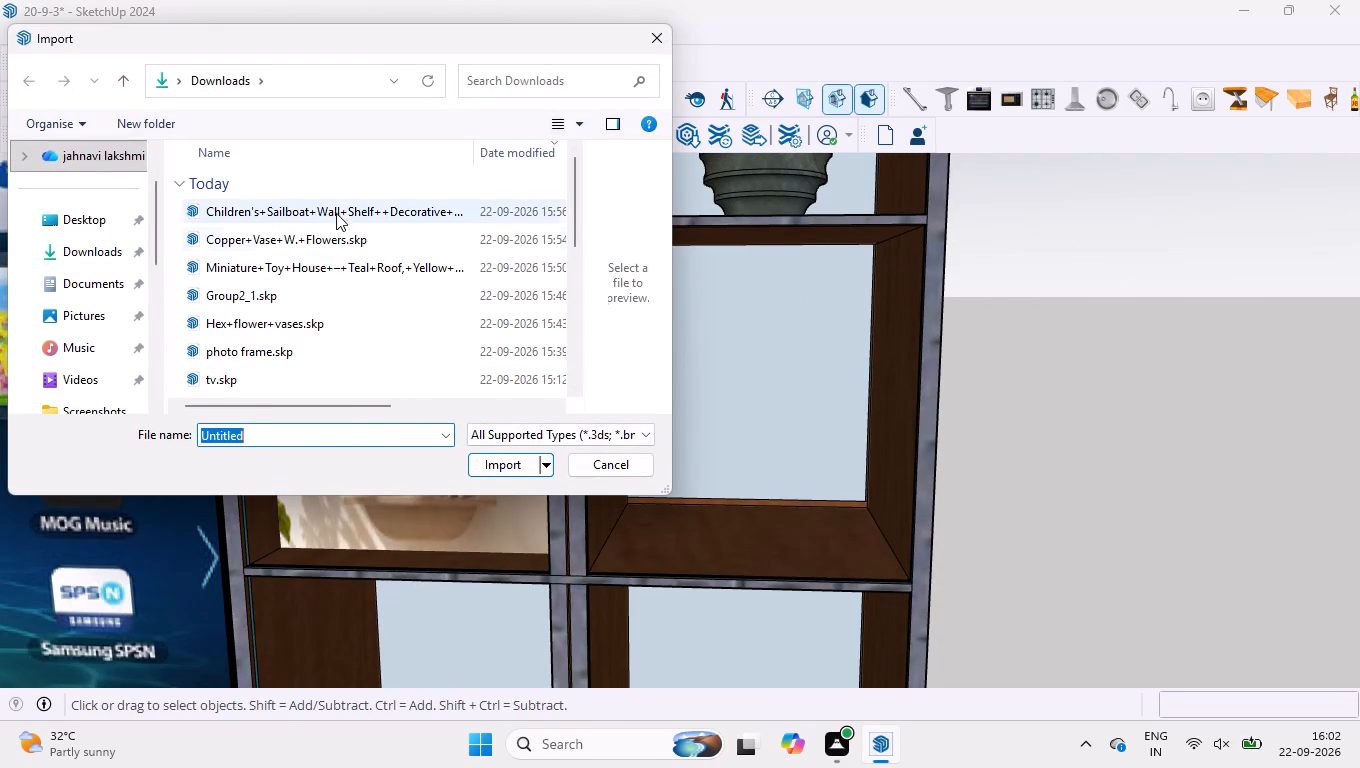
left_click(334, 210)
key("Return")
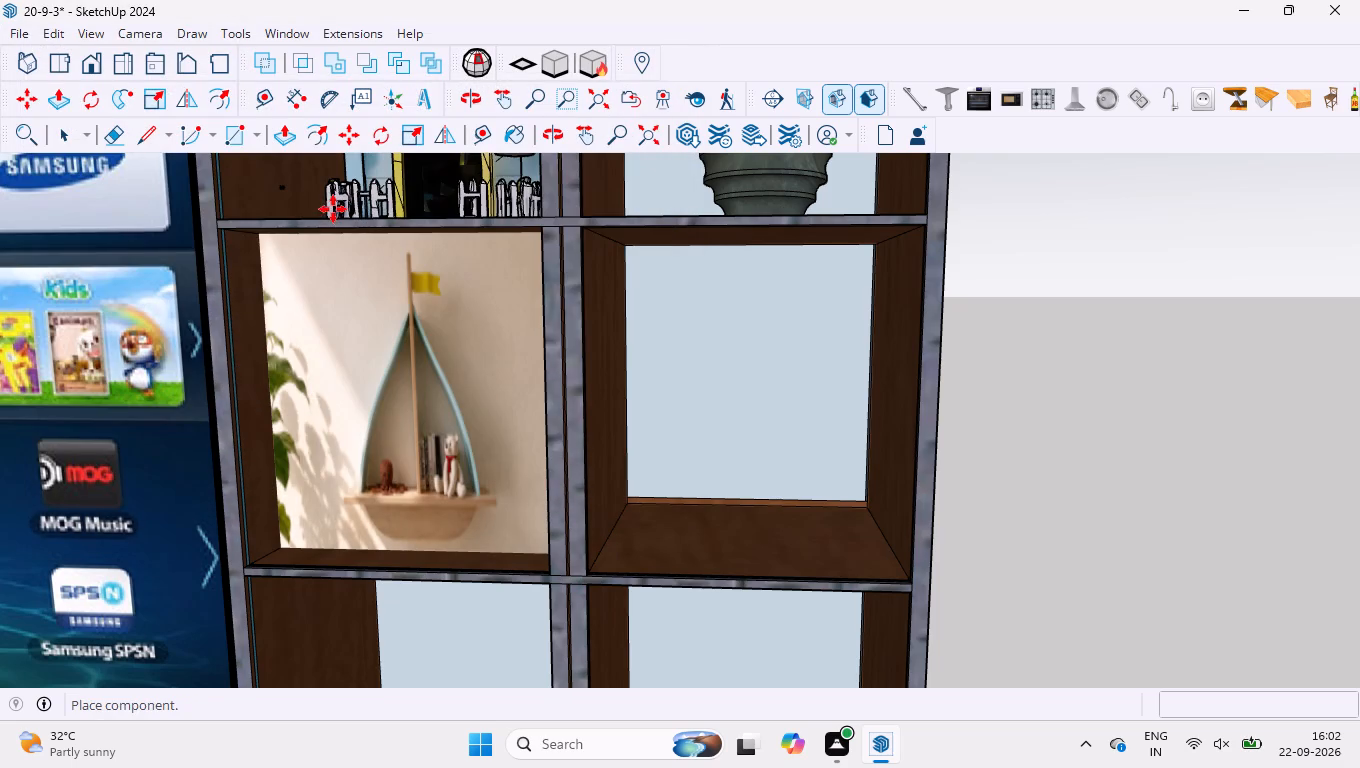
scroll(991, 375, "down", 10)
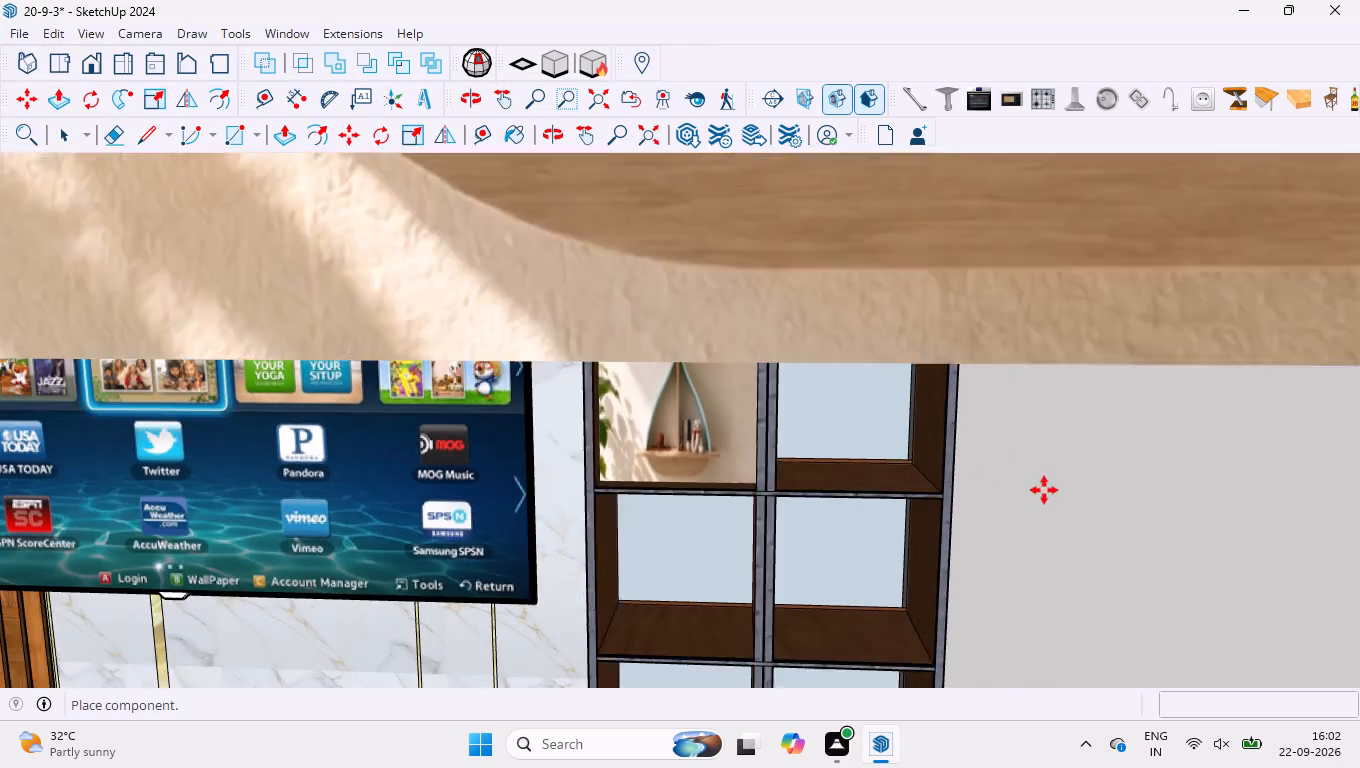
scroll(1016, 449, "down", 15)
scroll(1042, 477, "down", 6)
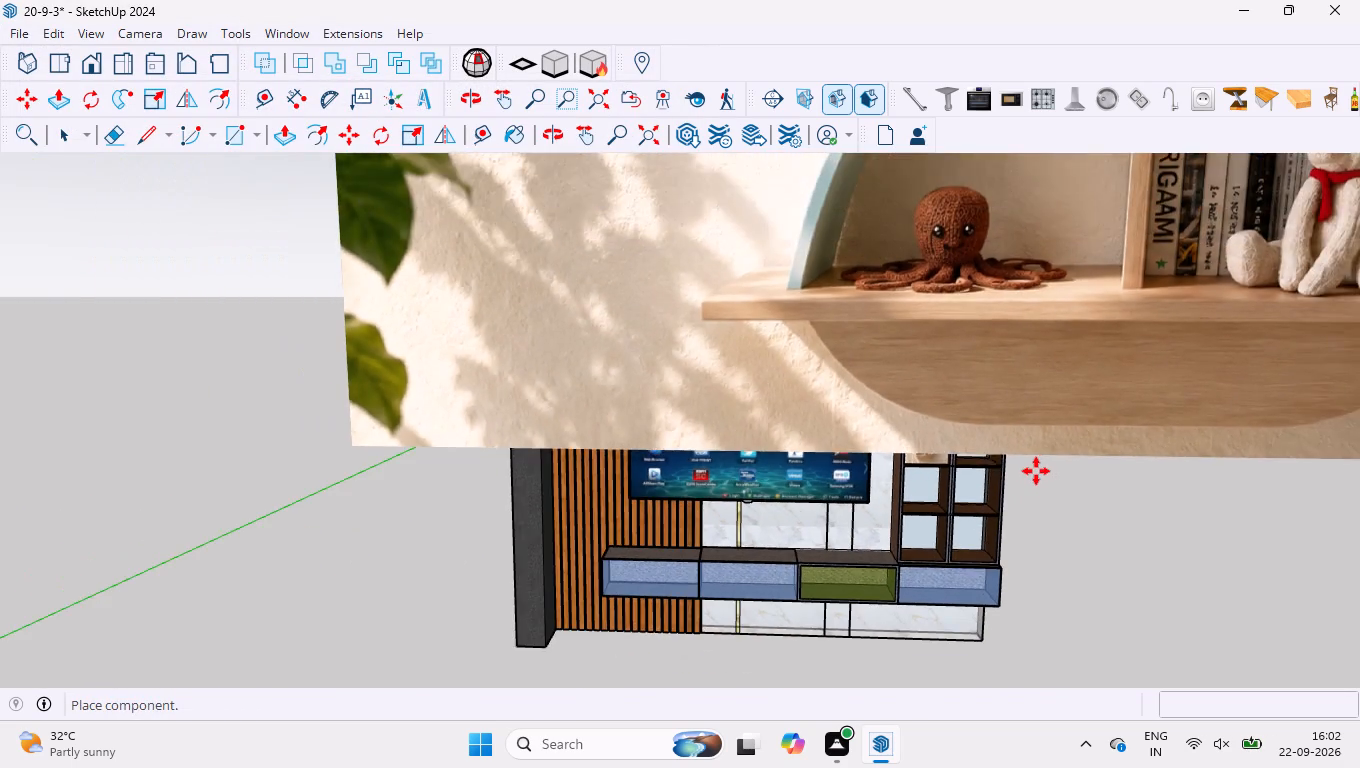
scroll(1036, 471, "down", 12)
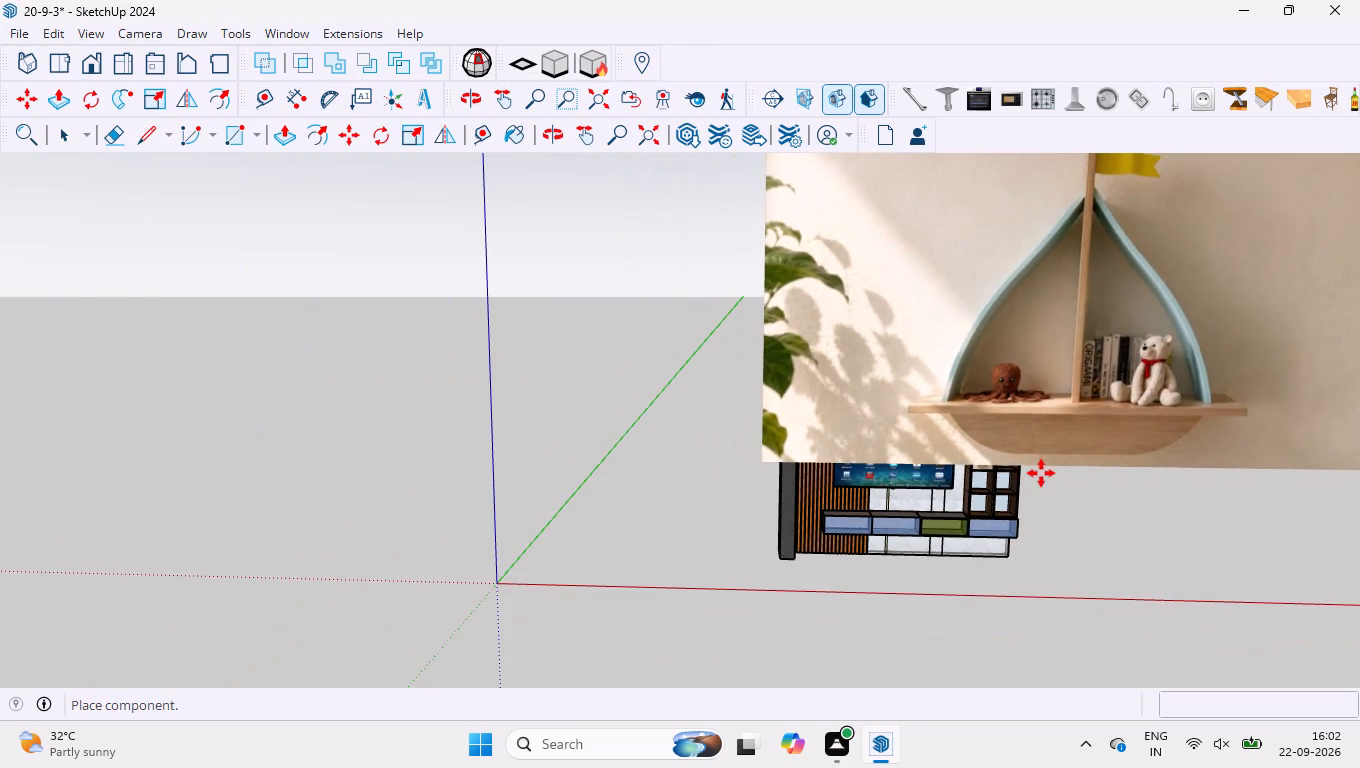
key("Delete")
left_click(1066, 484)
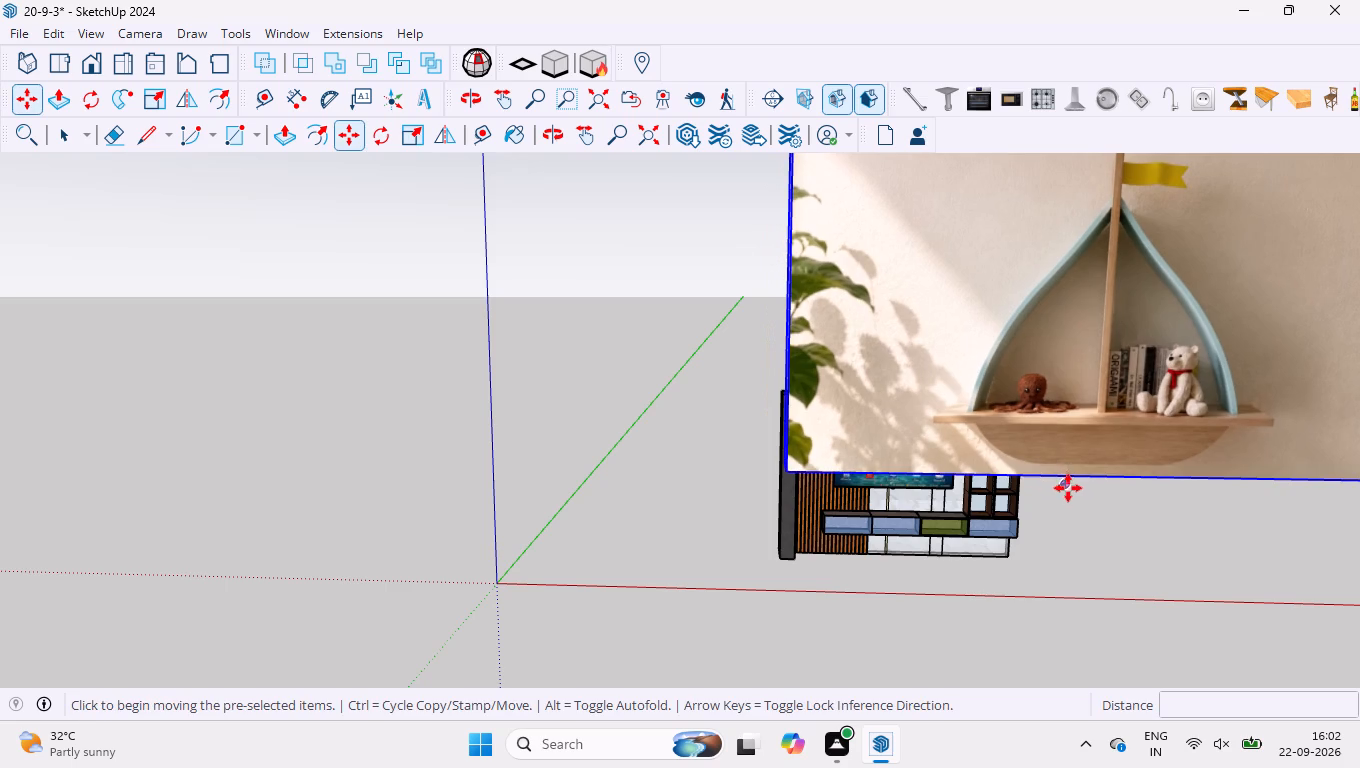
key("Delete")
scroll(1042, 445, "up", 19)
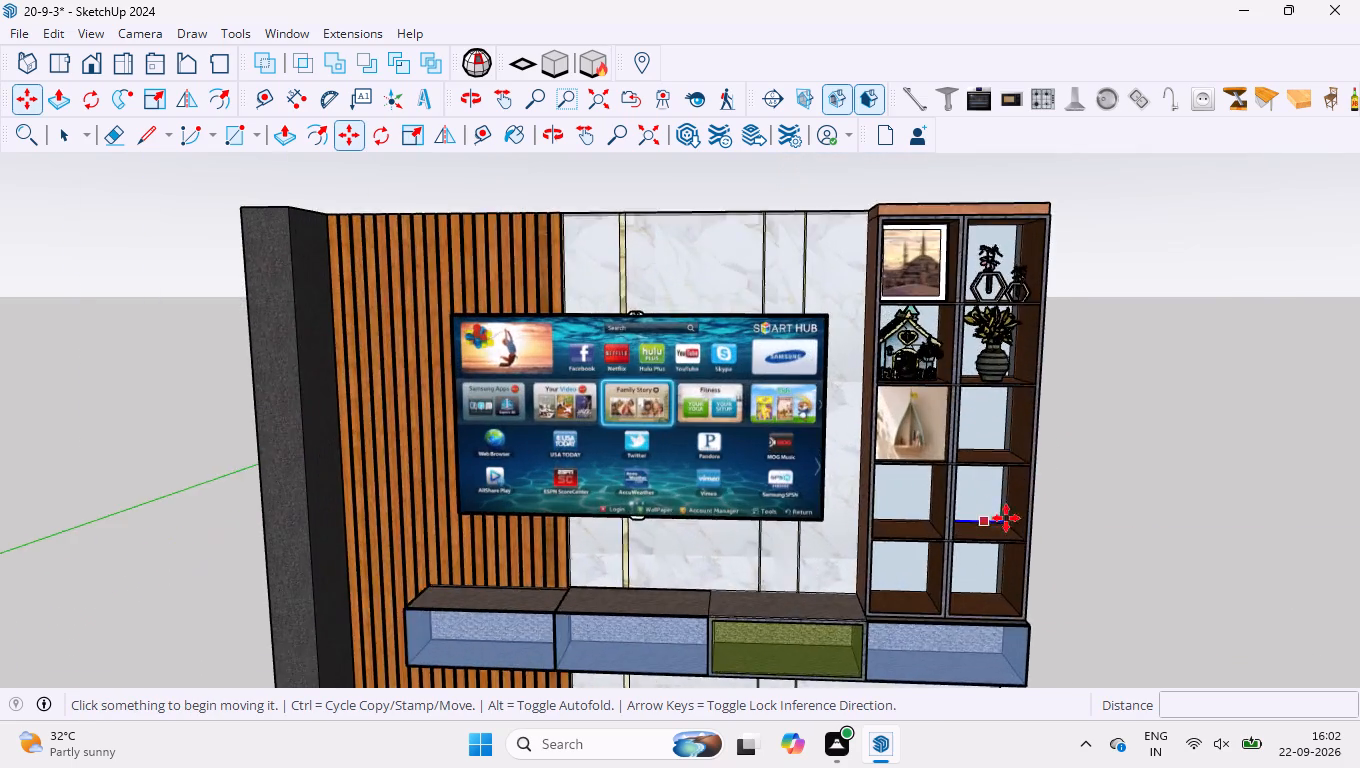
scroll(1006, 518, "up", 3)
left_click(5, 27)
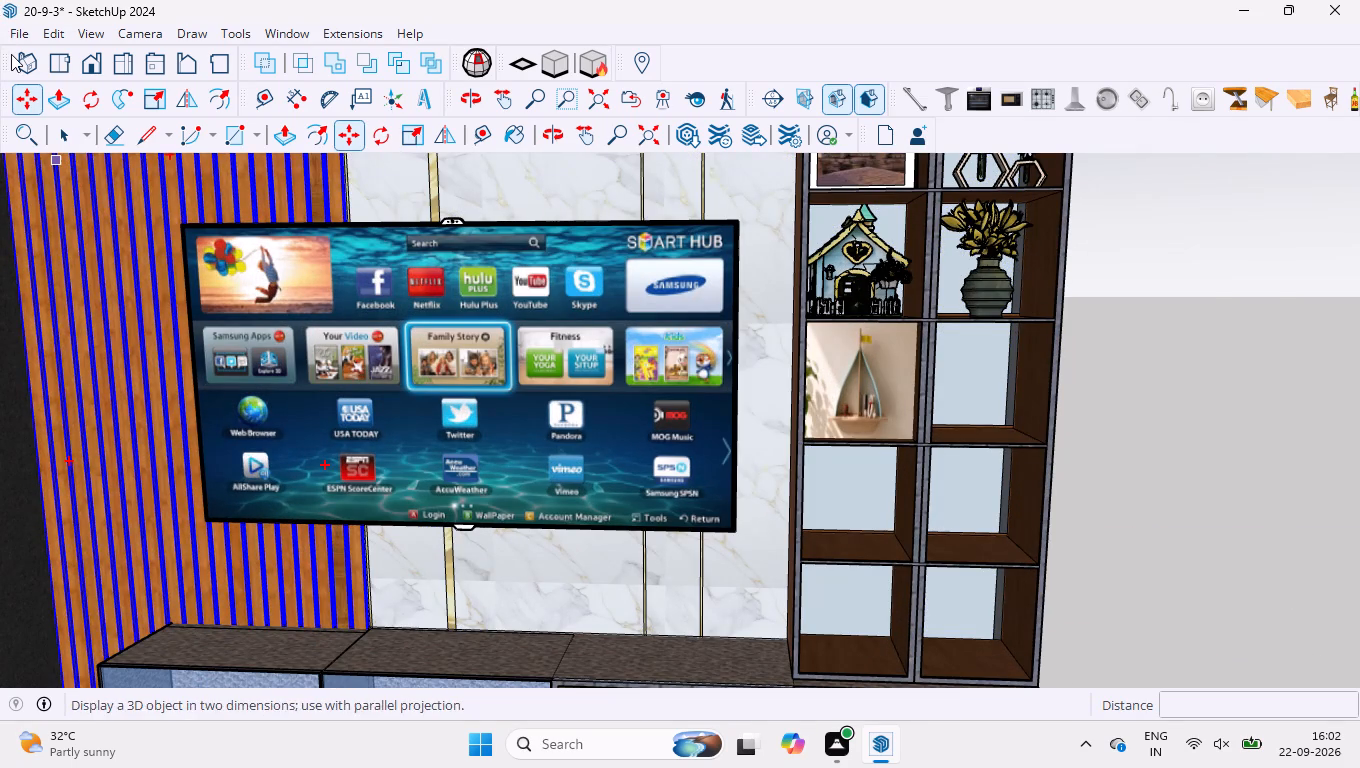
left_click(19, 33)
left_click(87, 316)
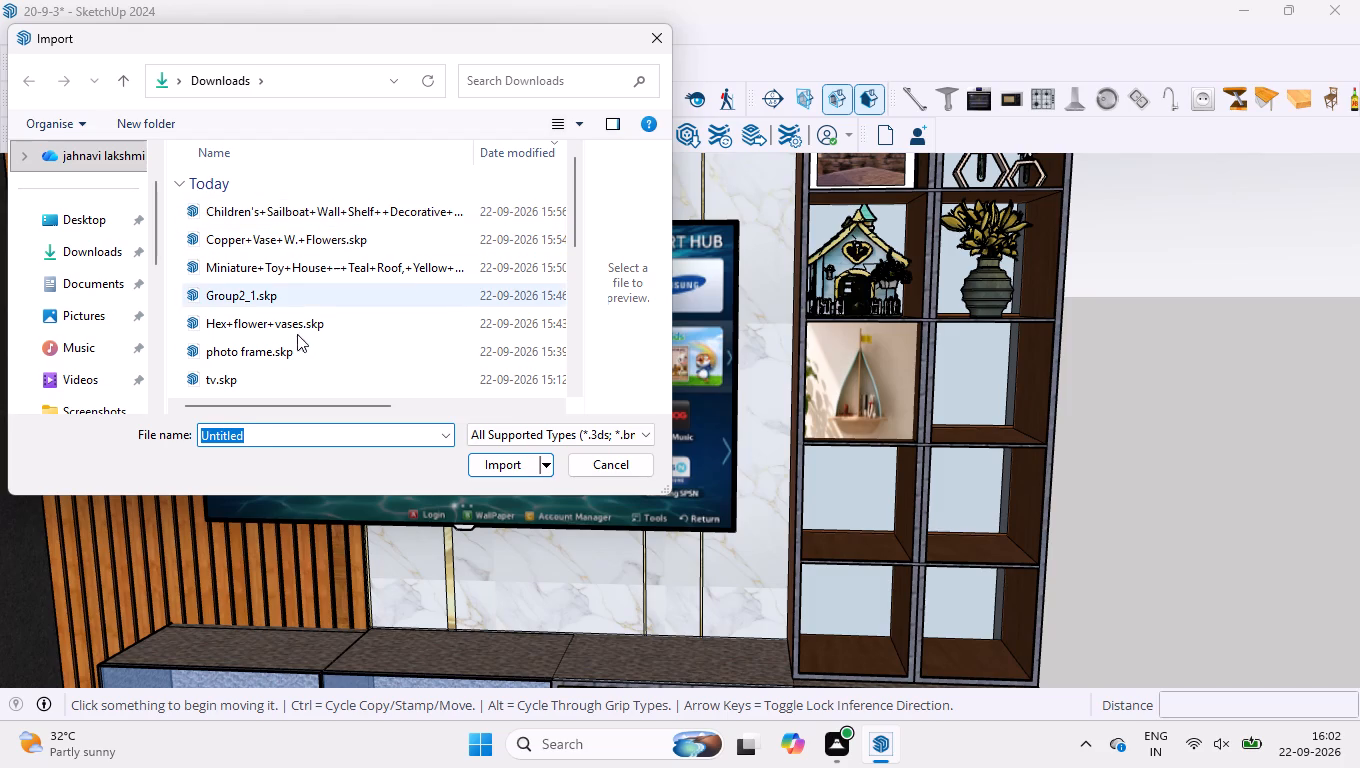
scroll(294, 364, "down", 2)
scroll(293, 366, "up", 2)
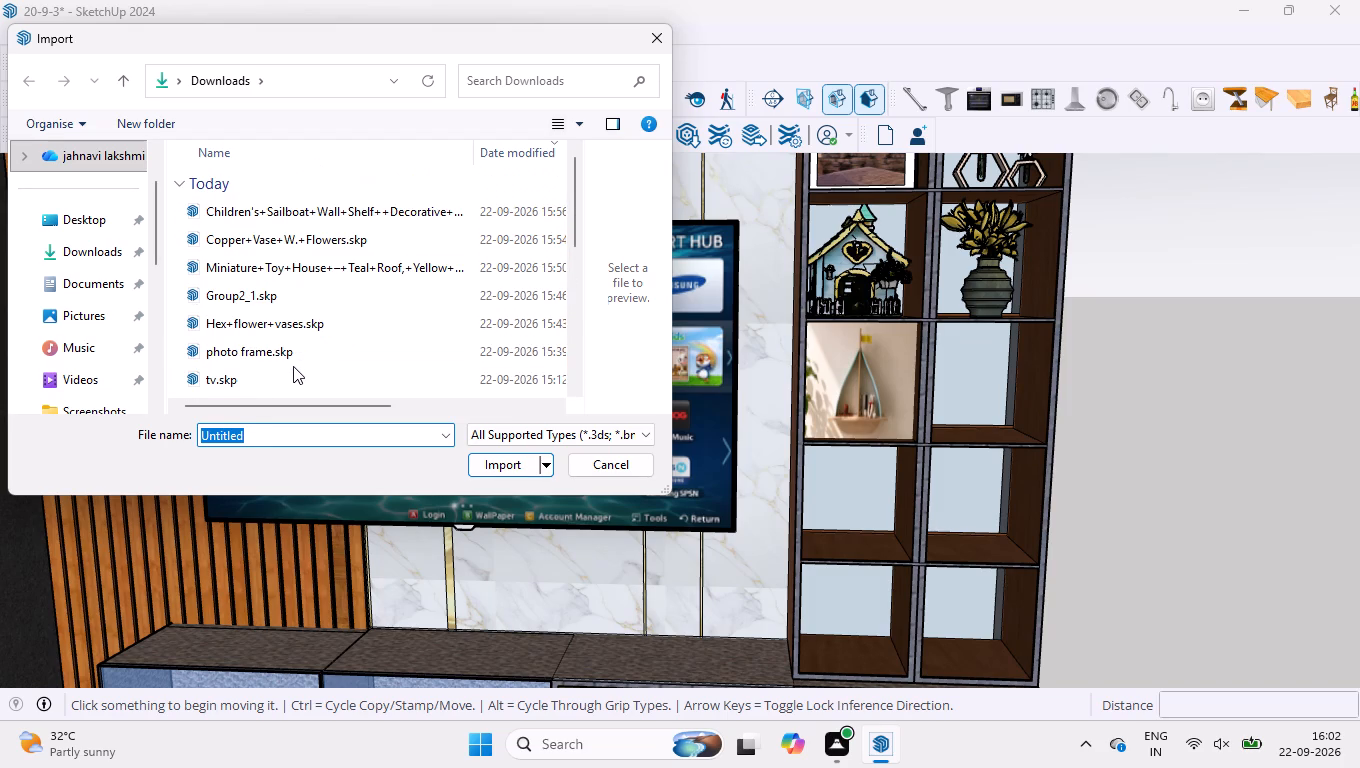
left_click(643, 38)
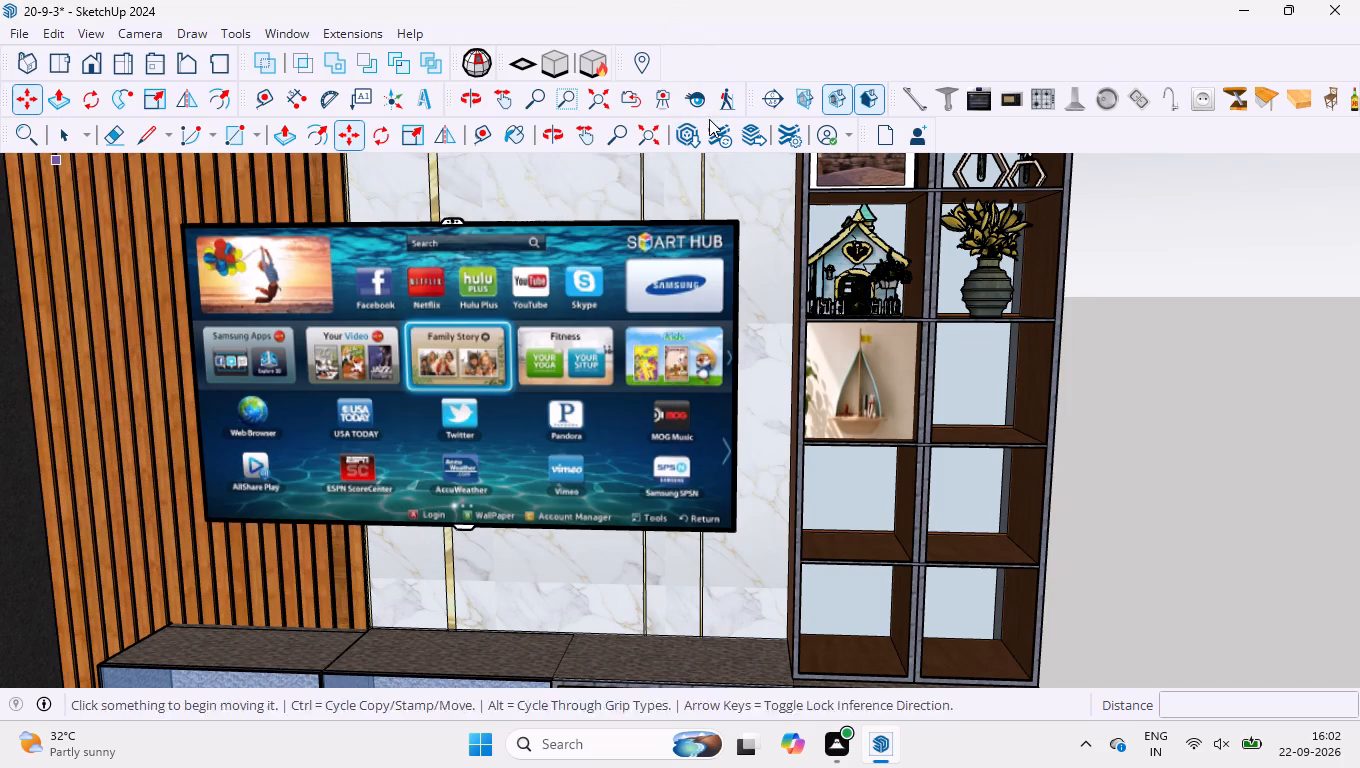
Load the Cheburashka toy from the teddybear results in 3D Warehouse directly into the model and place it beside the tall cabinet.
left_click(682, 130)
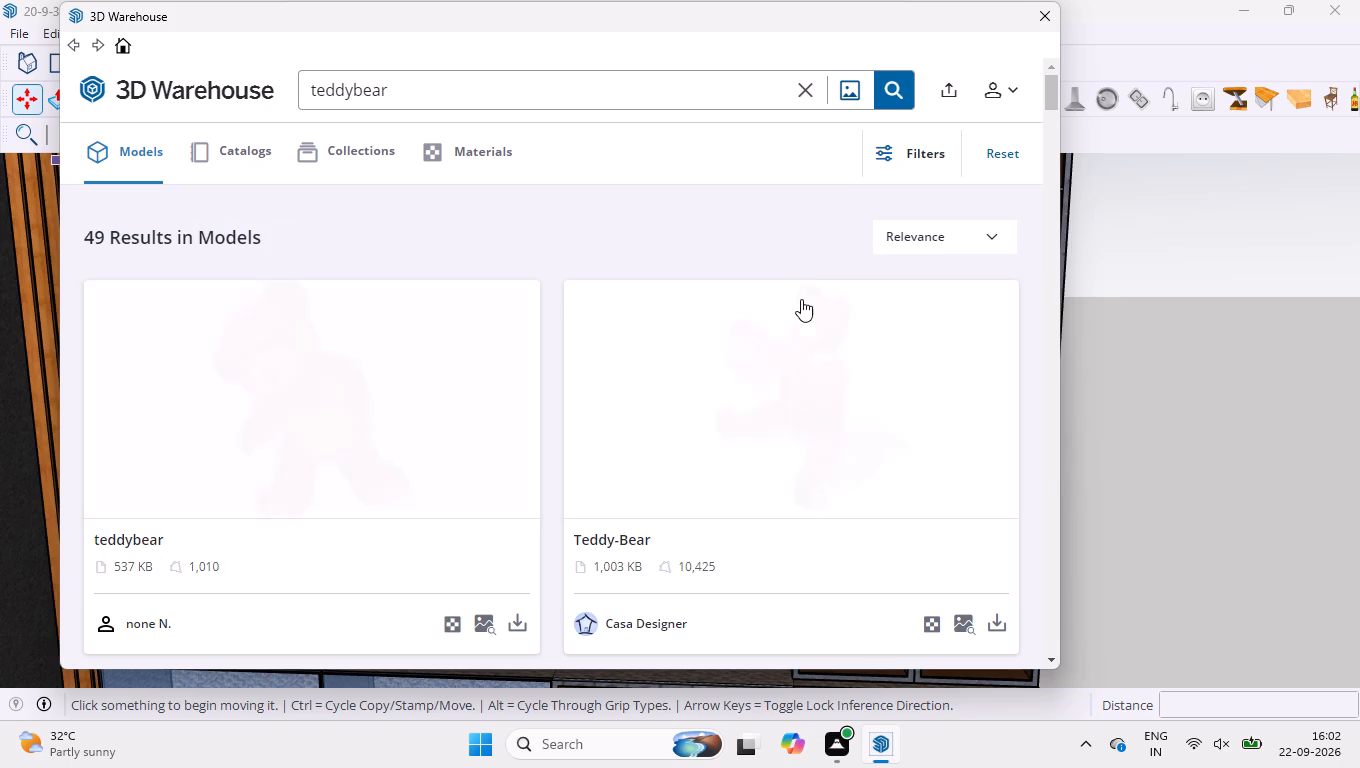
scroll(592, 280, "down", 5)
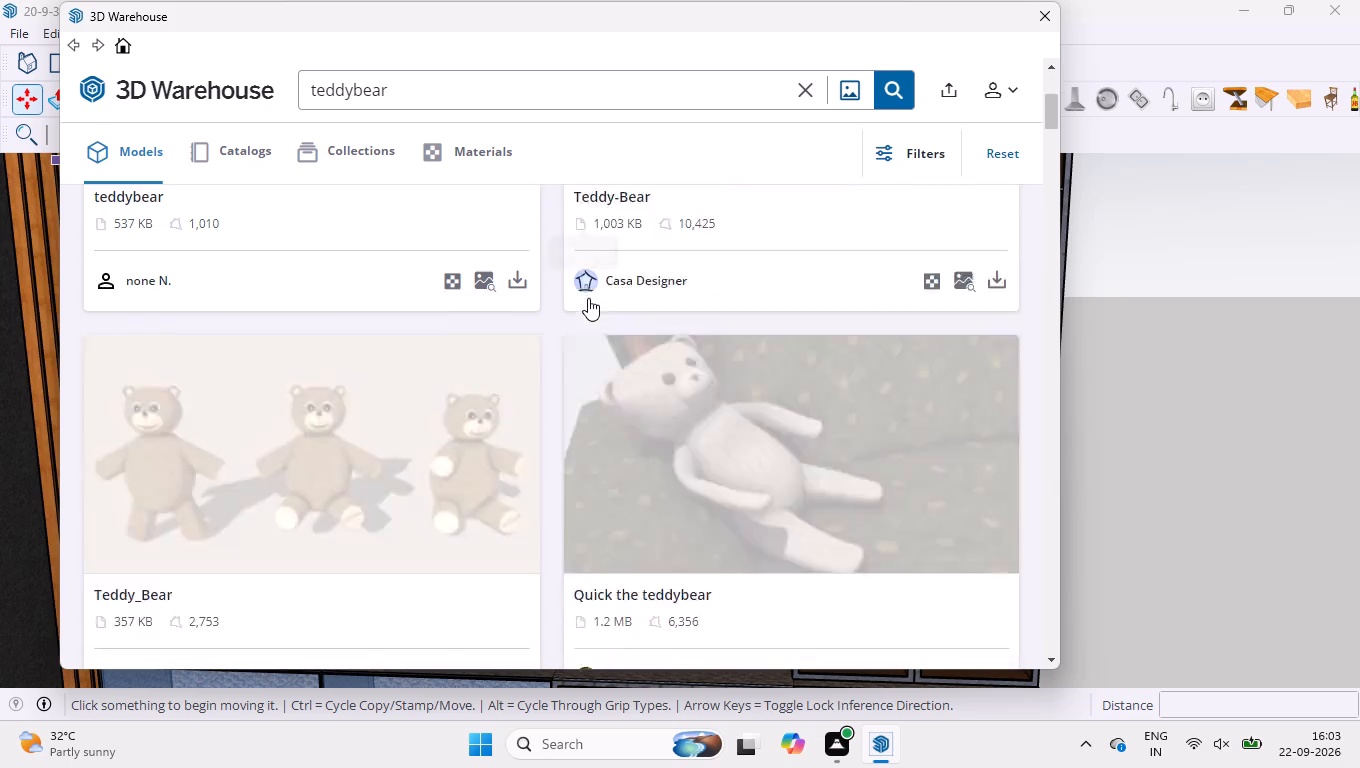
scroll(587, 293, "down", 15)
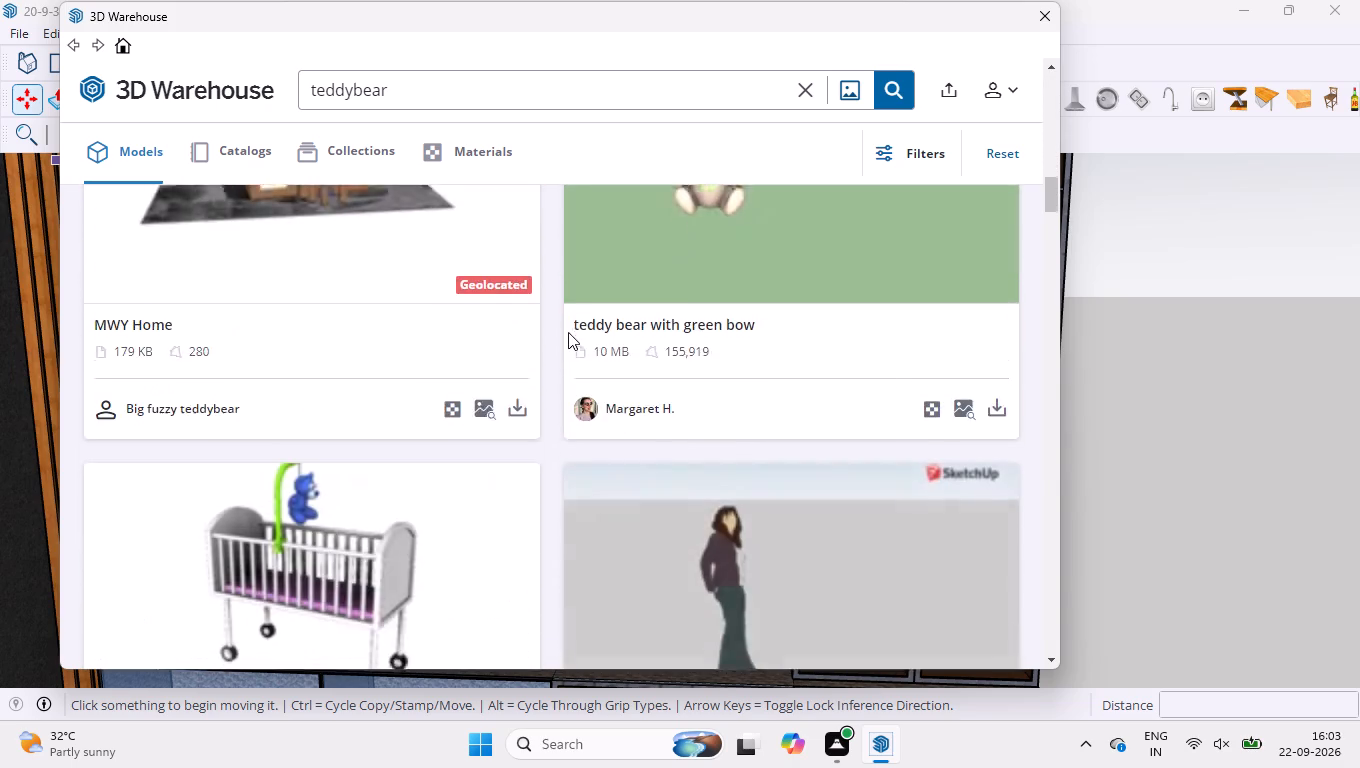
scroll(568, 331, "down", 18)
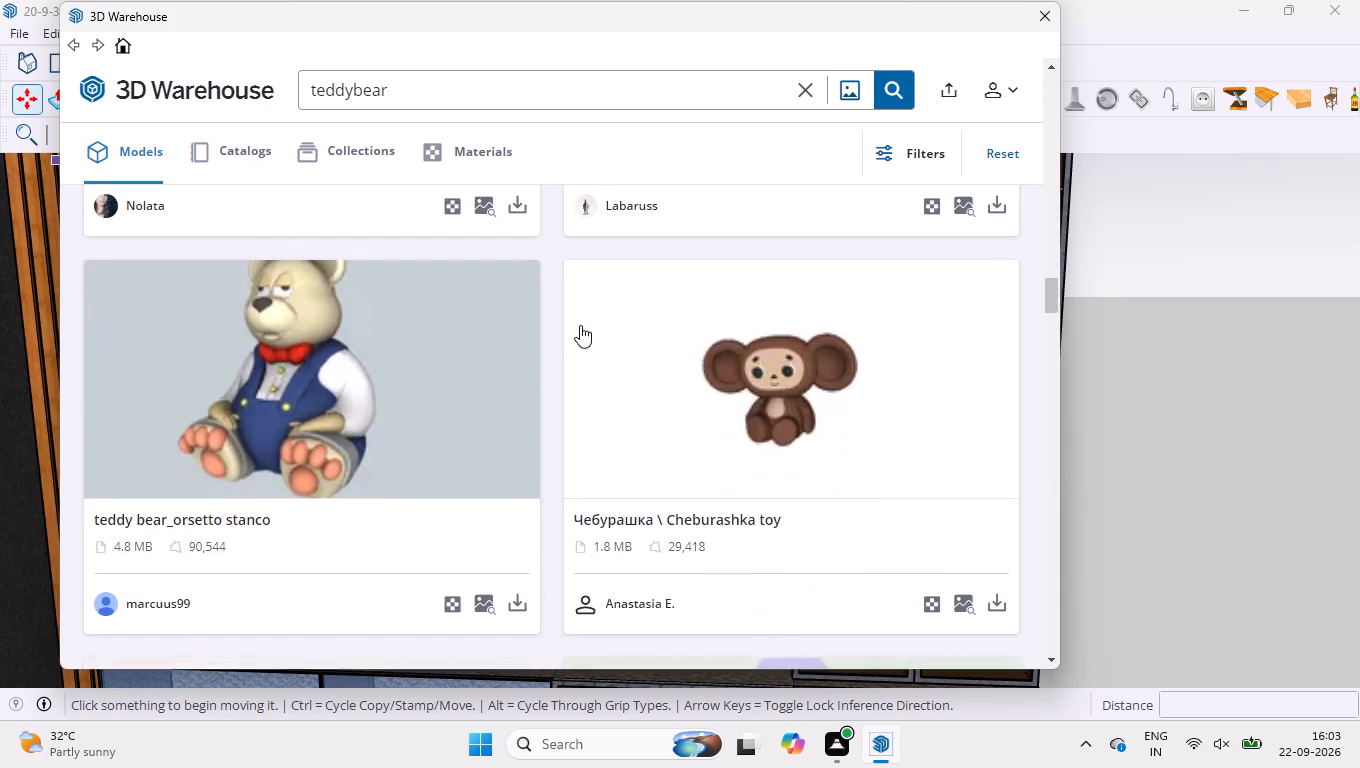
scroll(580, 325, "down", 1)
scroll(588, 320, "up", 3)
left_click(992, 603)
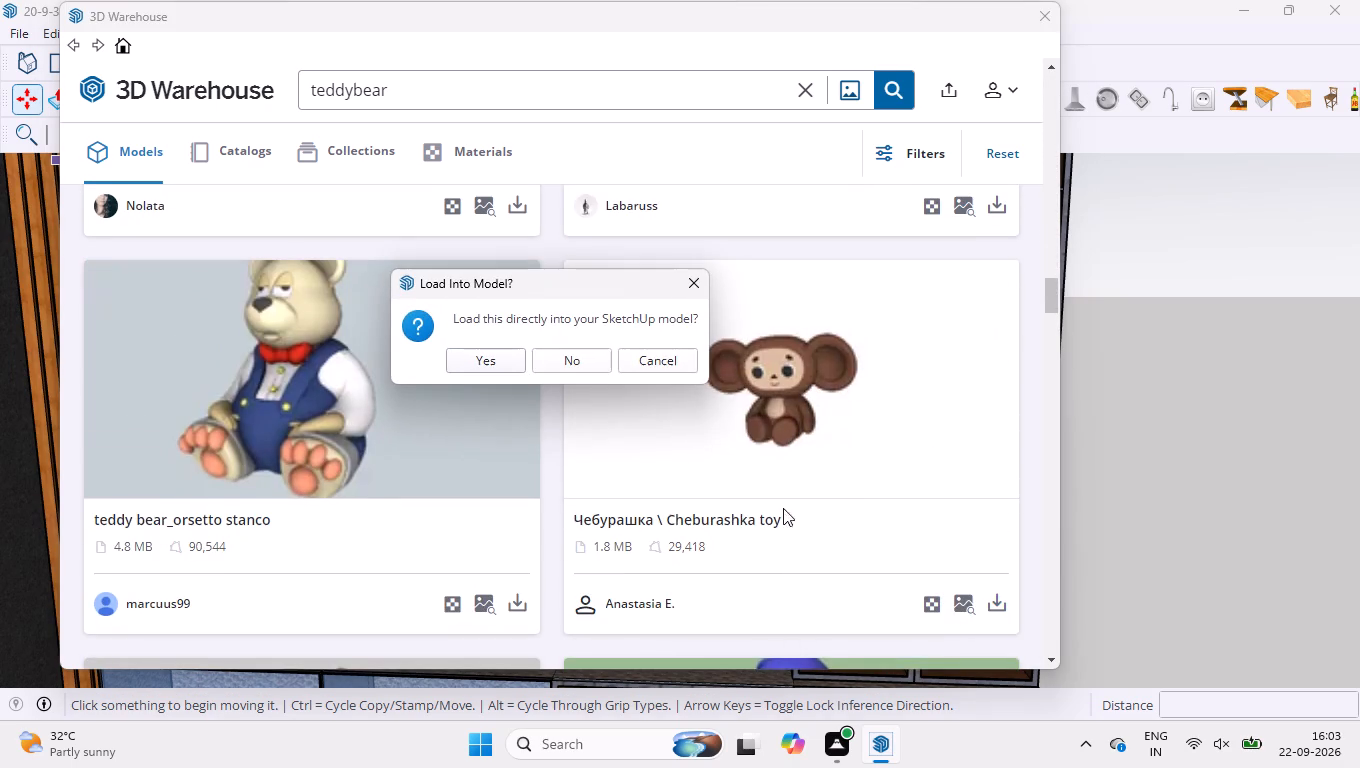
left_click(504, 356)
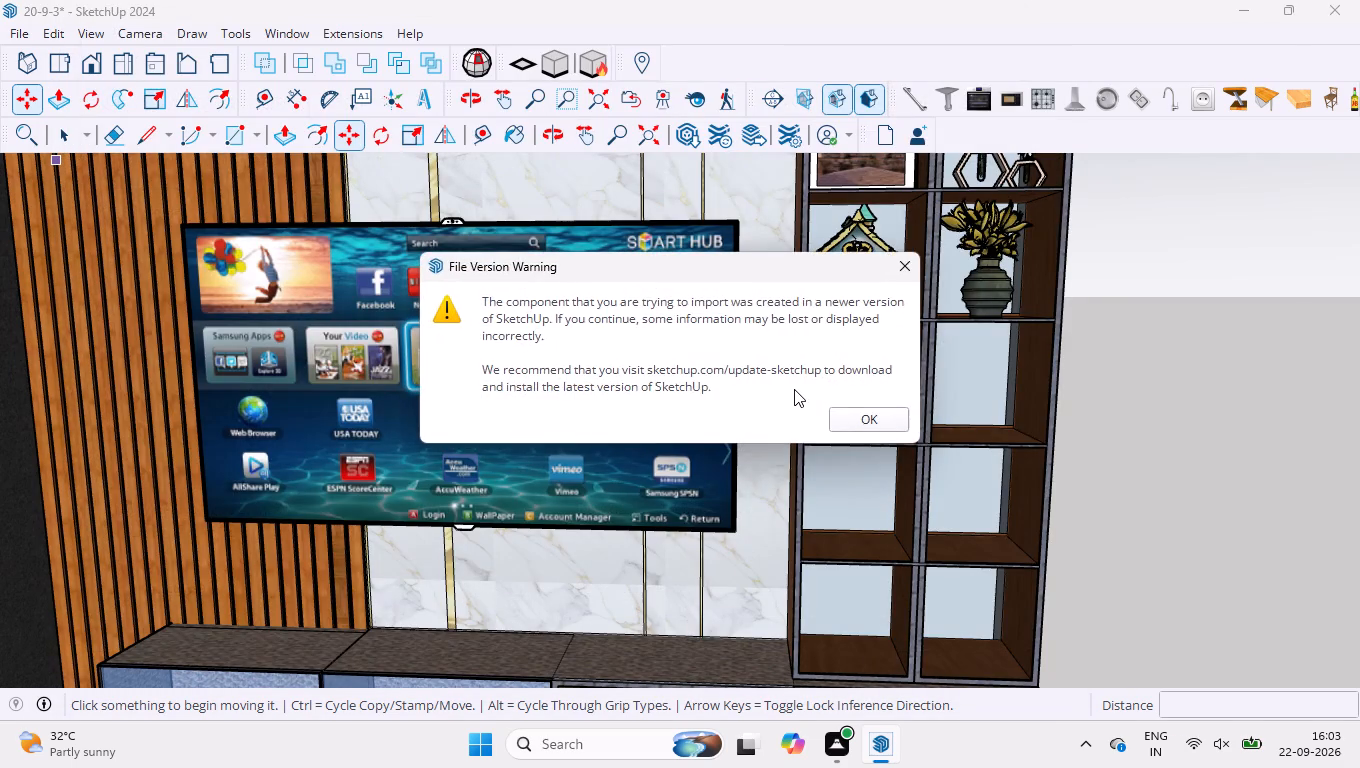
left_click(901, 262)
scroll(786, 297, "down", 7)
scroll(901, 338, "up", 4)
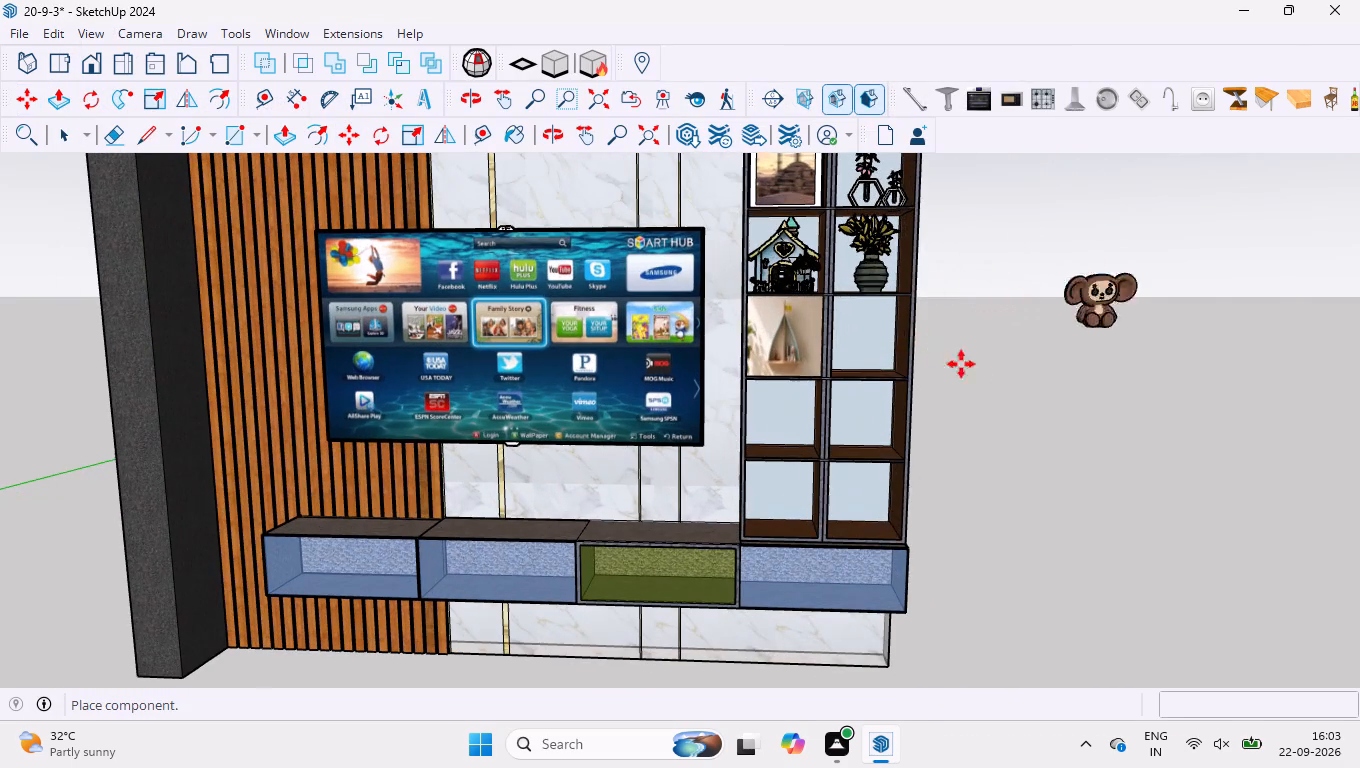
left_click(977, 401)
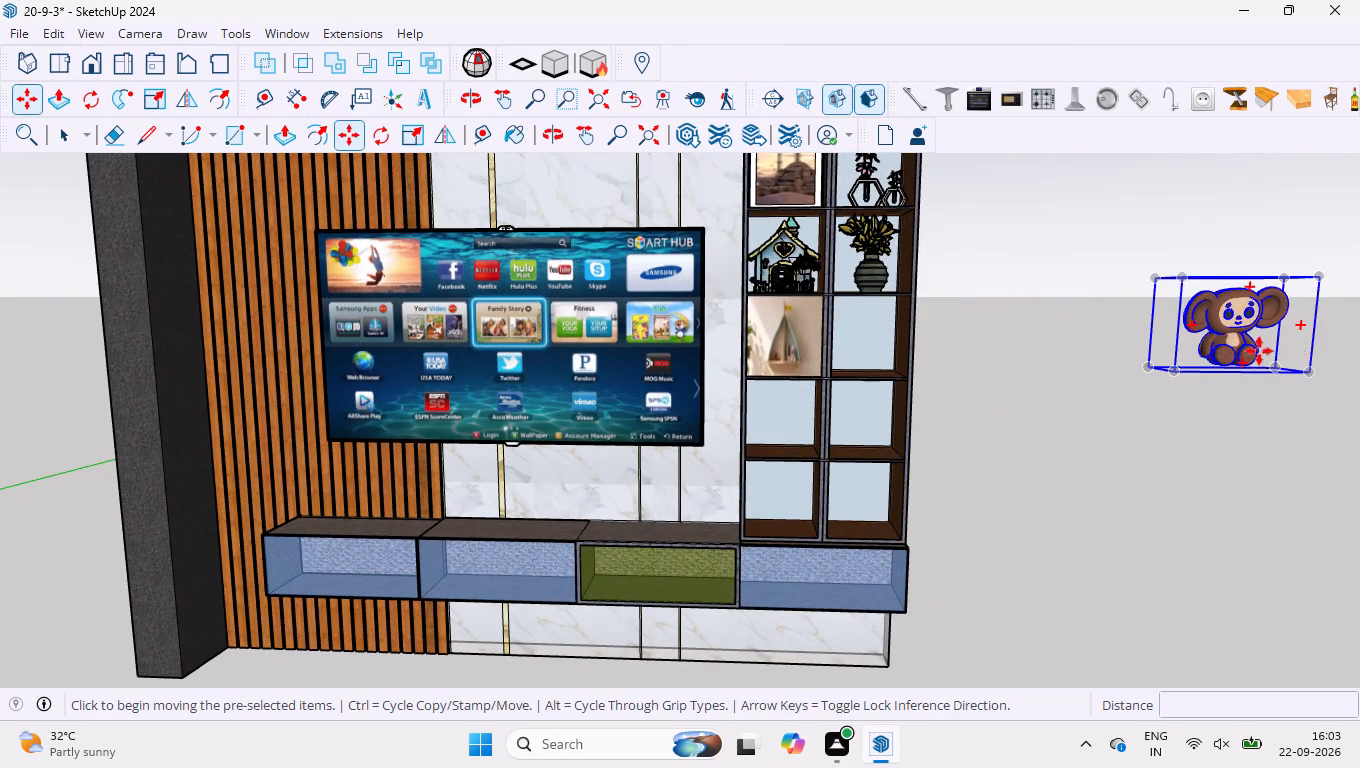
Move the Cheburashka toy by its lower back corner to the back floor corner of the empty compartment beside the sailboat picture.
scroll(1255, 355, "up", 7)
scroll(1110, 390, "up", 3)
left_click(1113, 366)
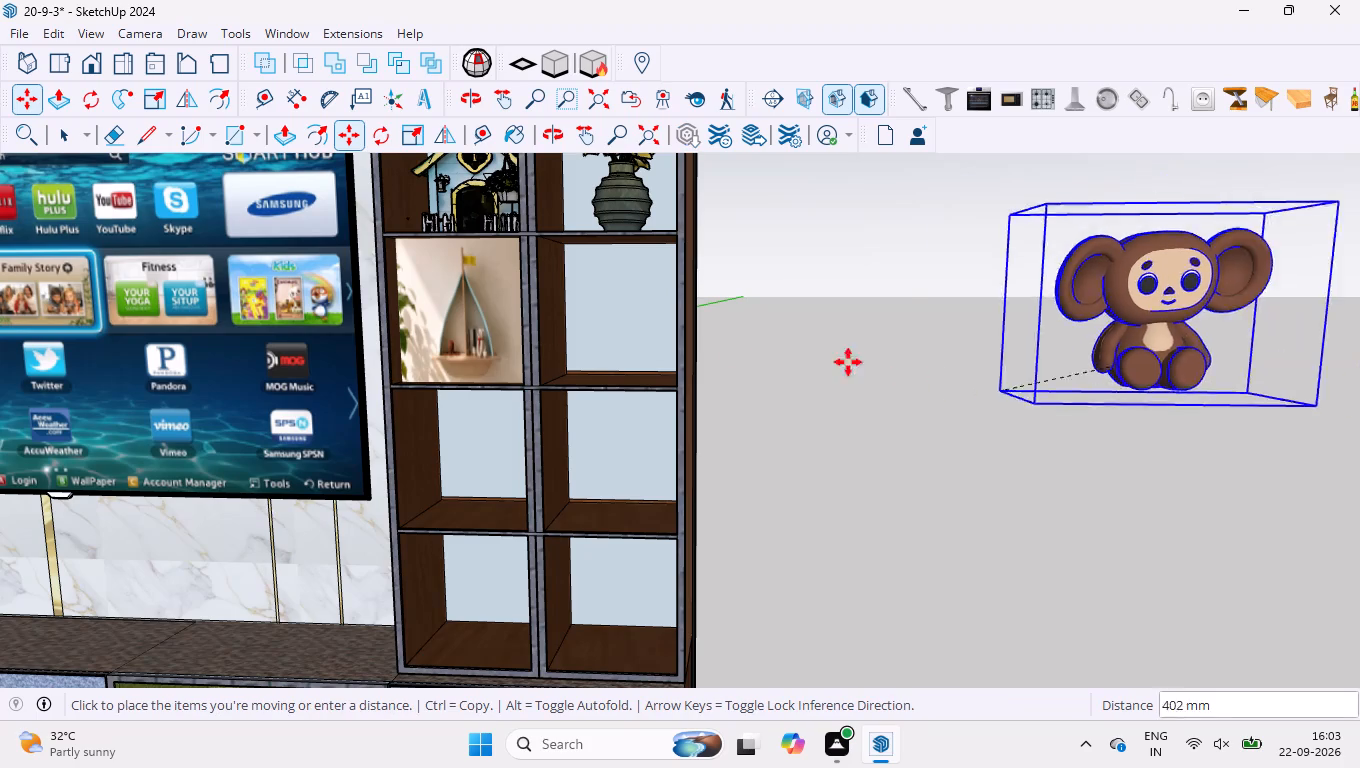
scroll(632, 360, "up", 10)
scroll(517, 363, "up", 3)
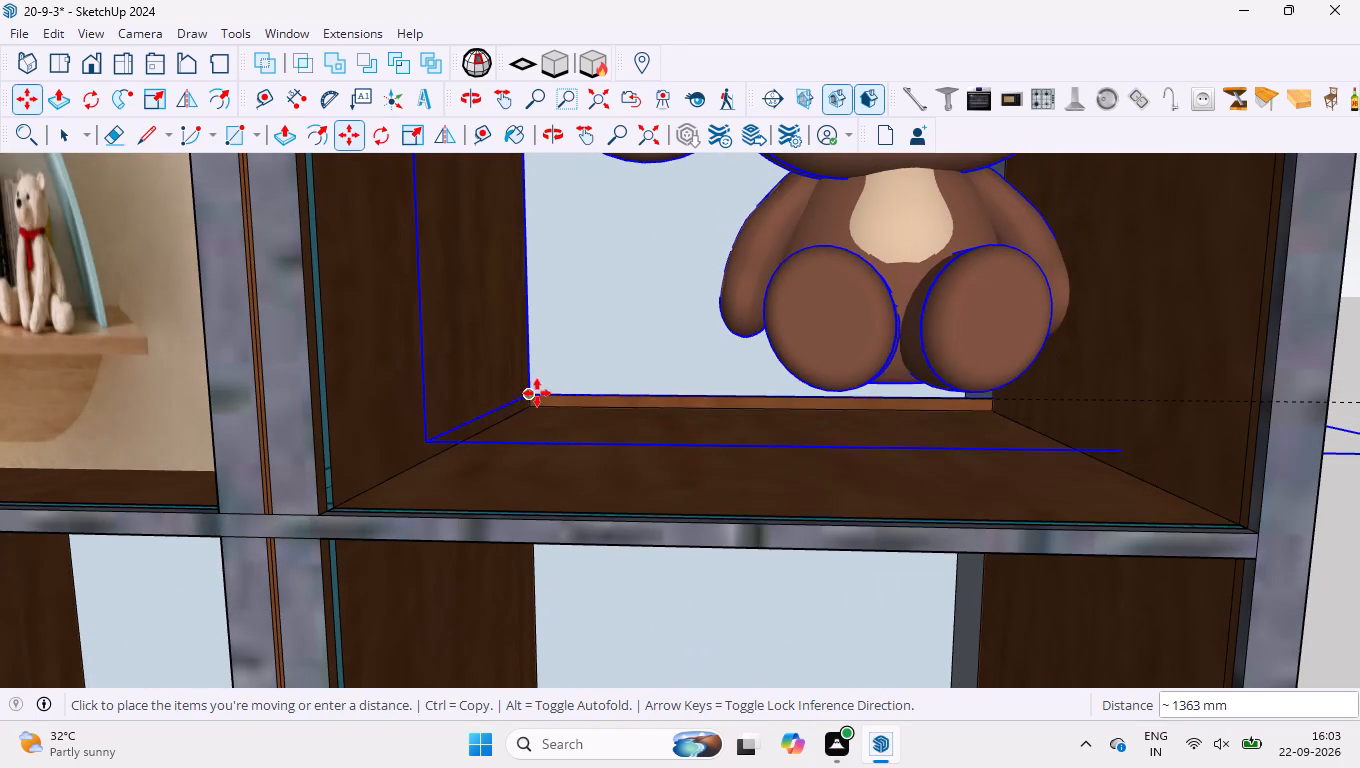
left_click(526, 411)
scroll(562, 433, "down", 10)
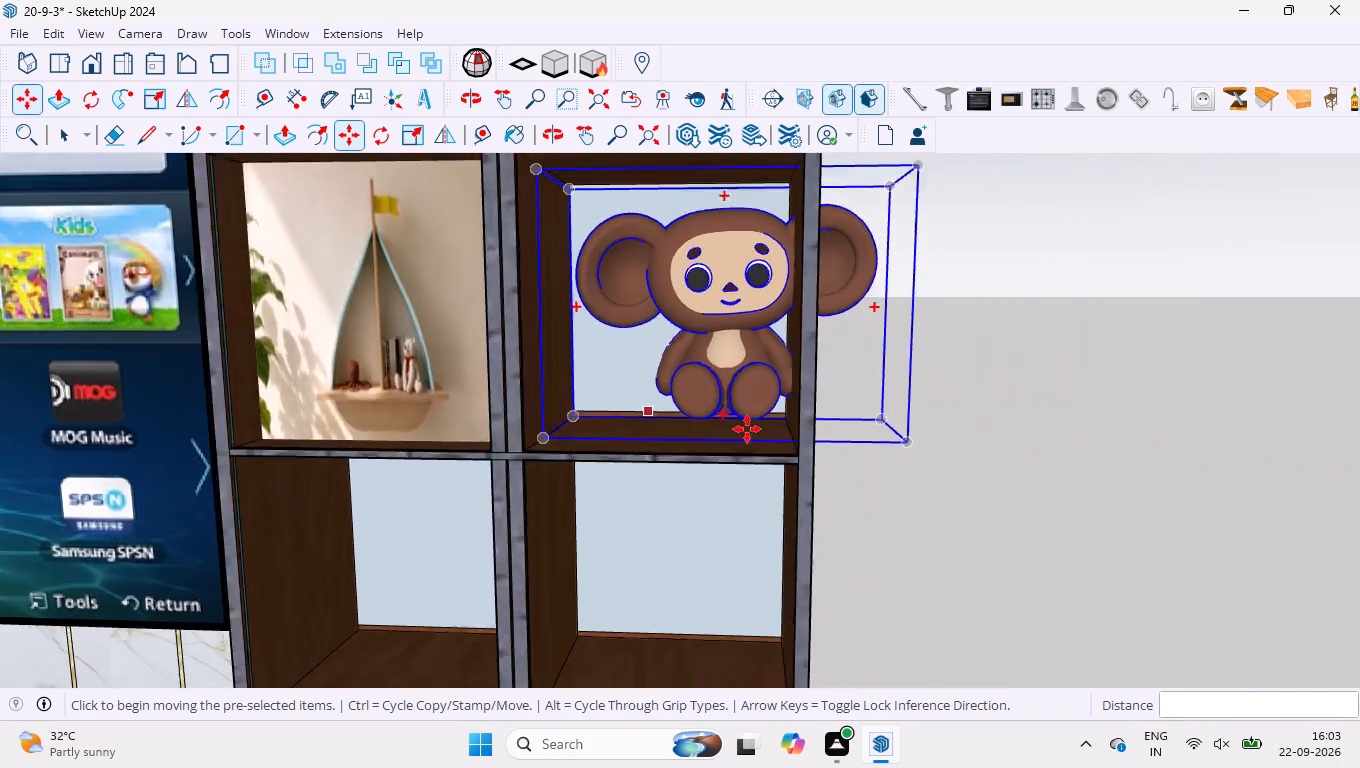
Scale the Cheburashka toy along the red axis to about 0.73 so its width fits inside the compartment, and deselect it.
scroll(799, 406, "down", 5)
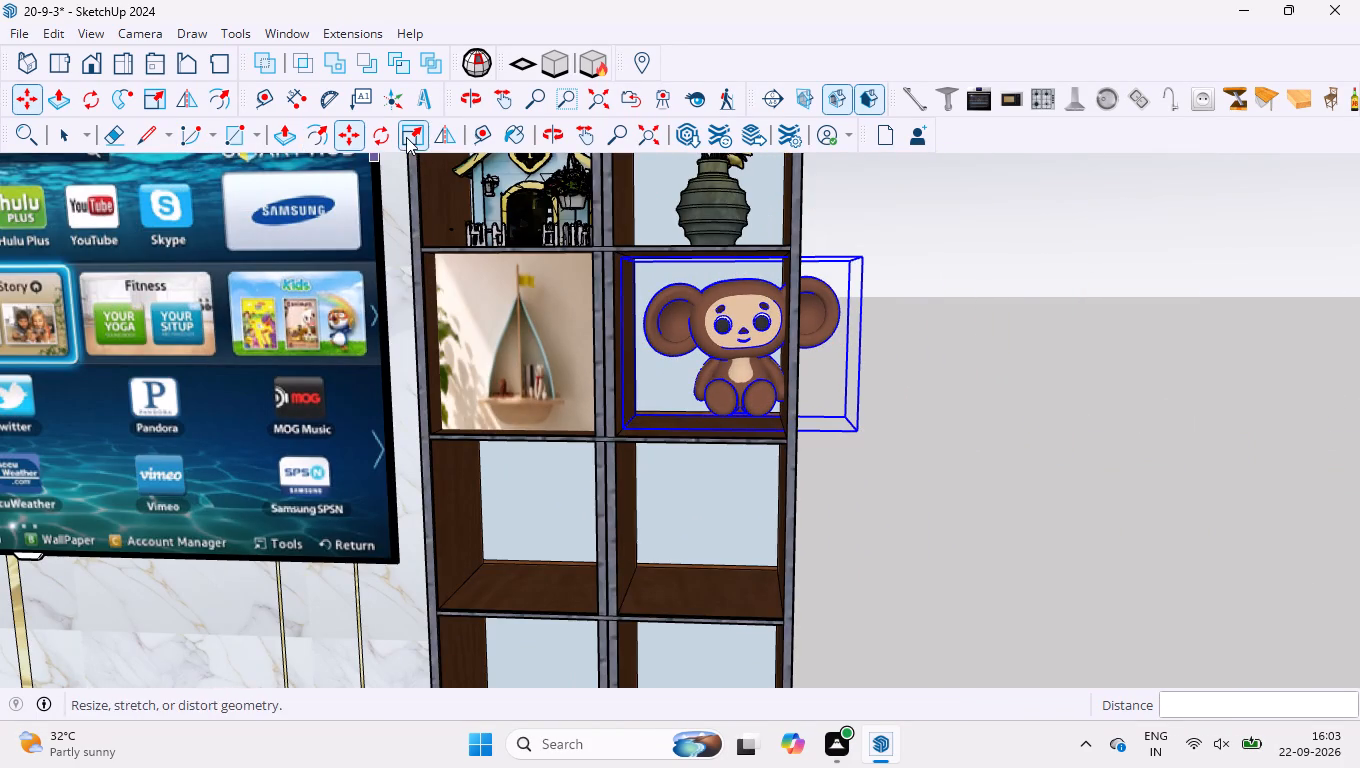
scroll(820, 317, "up", 3)
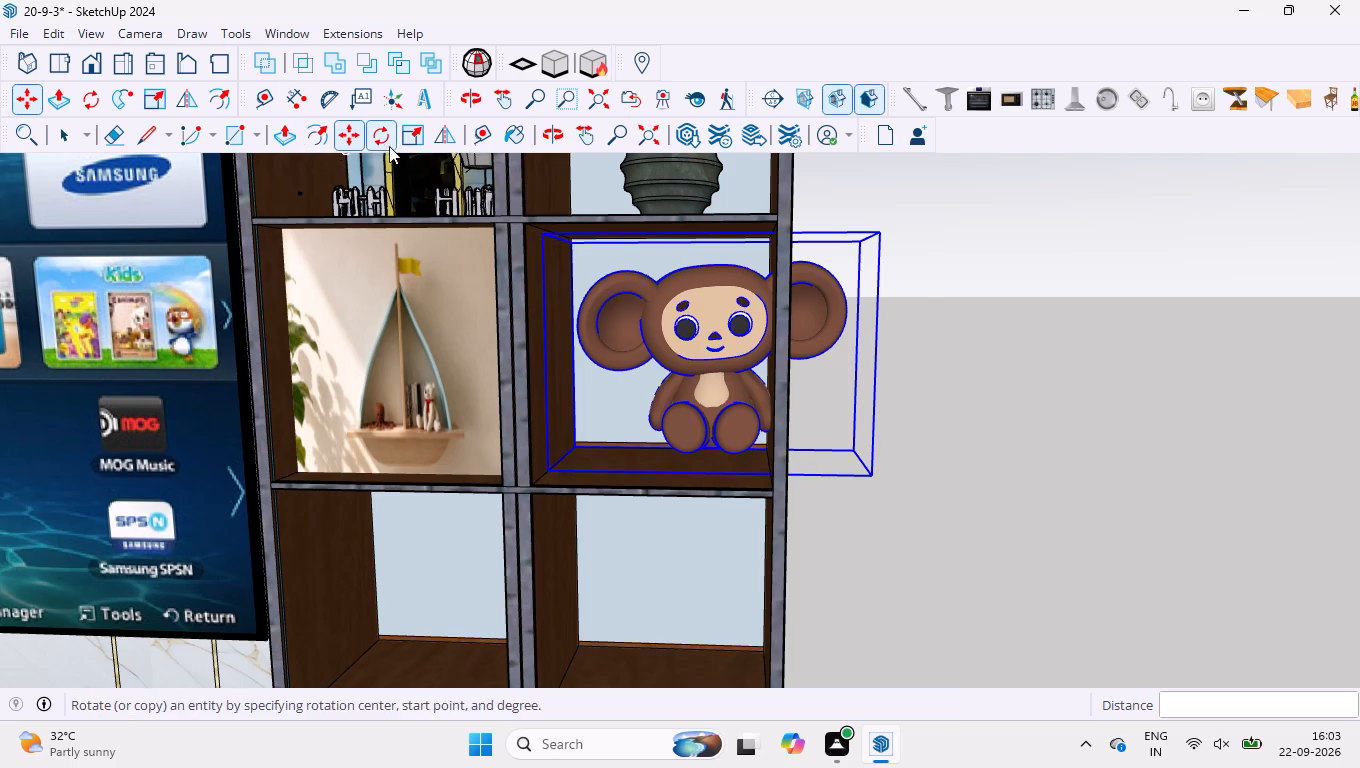
left_click(411, 138)
middle_click_drag(747, 365, 669, 374)
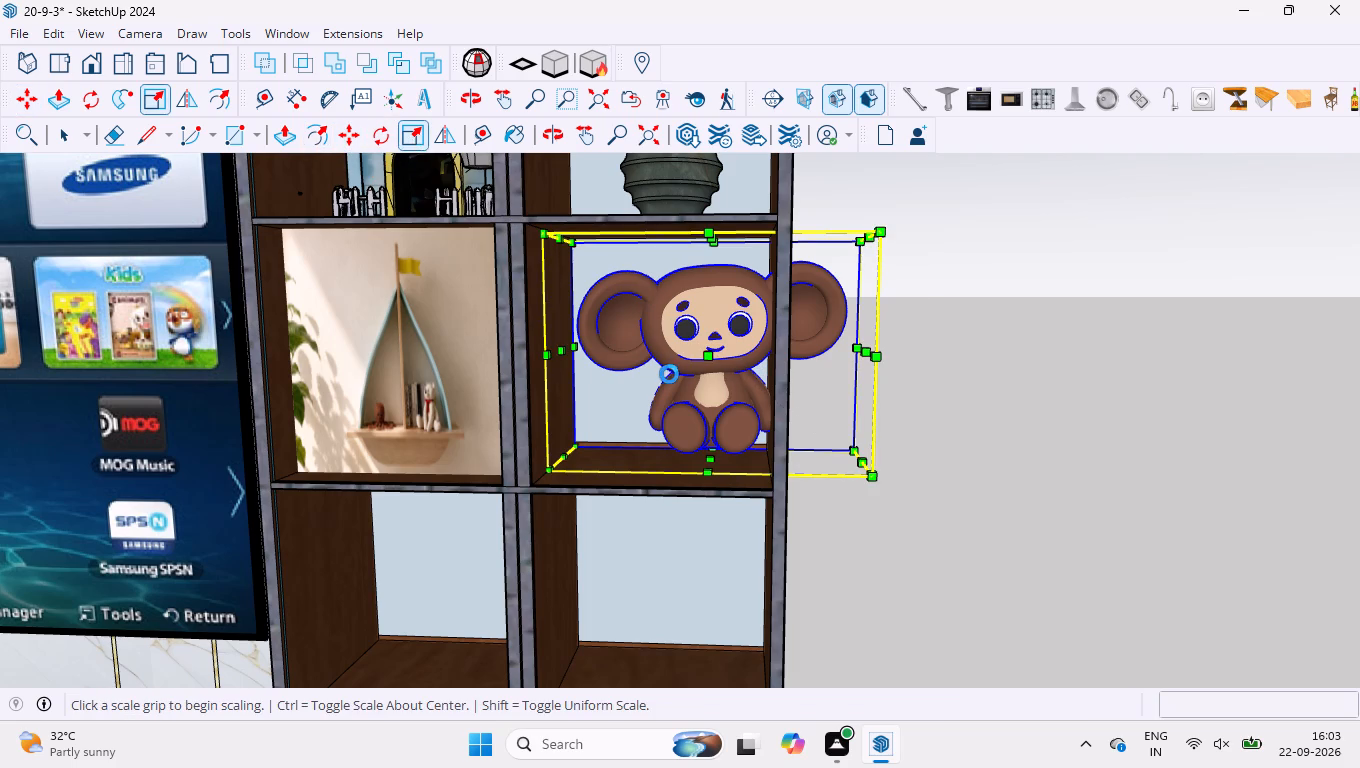
middle_click_drag(669, 374, 668, 375)
scroll(741, 358, "down", 4)
scroll(916, 395, "up", 1)
middle_click_drag(883, 350, 665, 365)
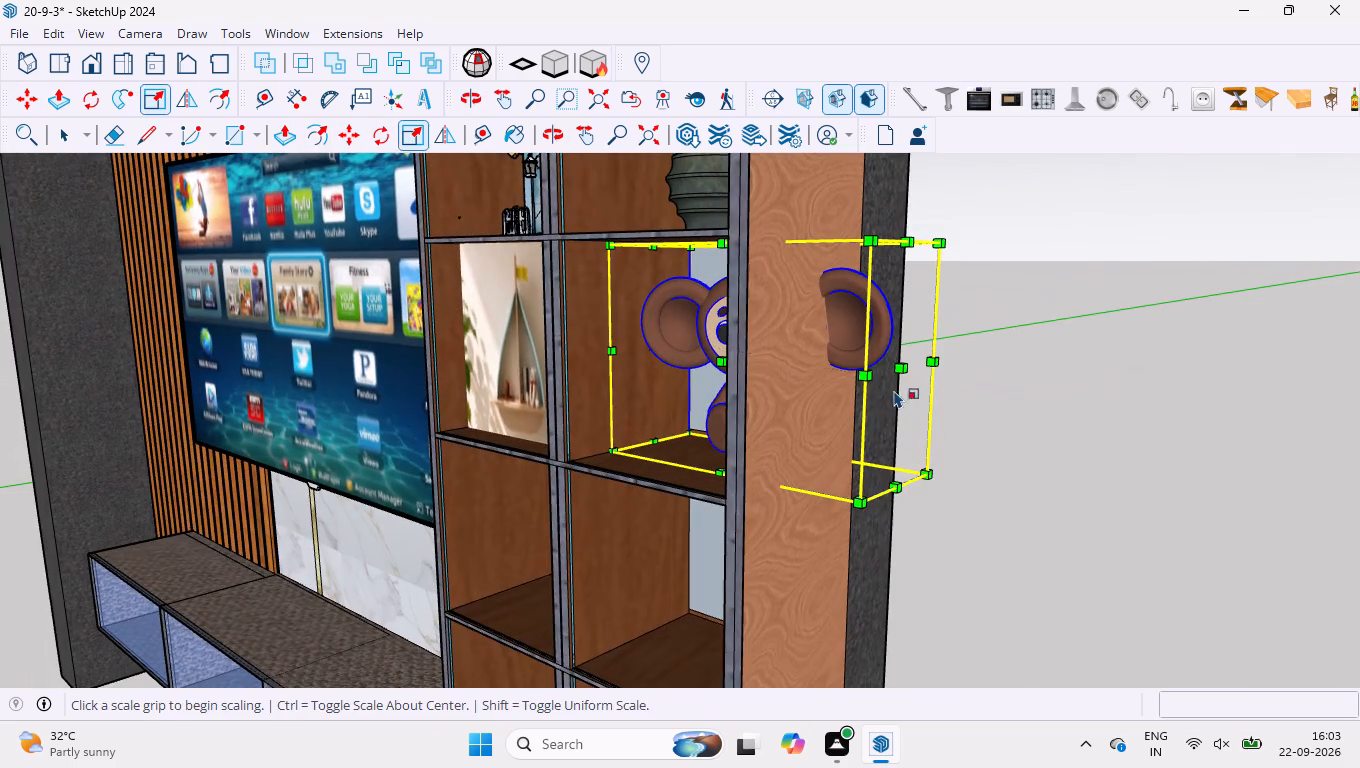
scroll(886, 370, "up", 3)
left_click(913, 373)
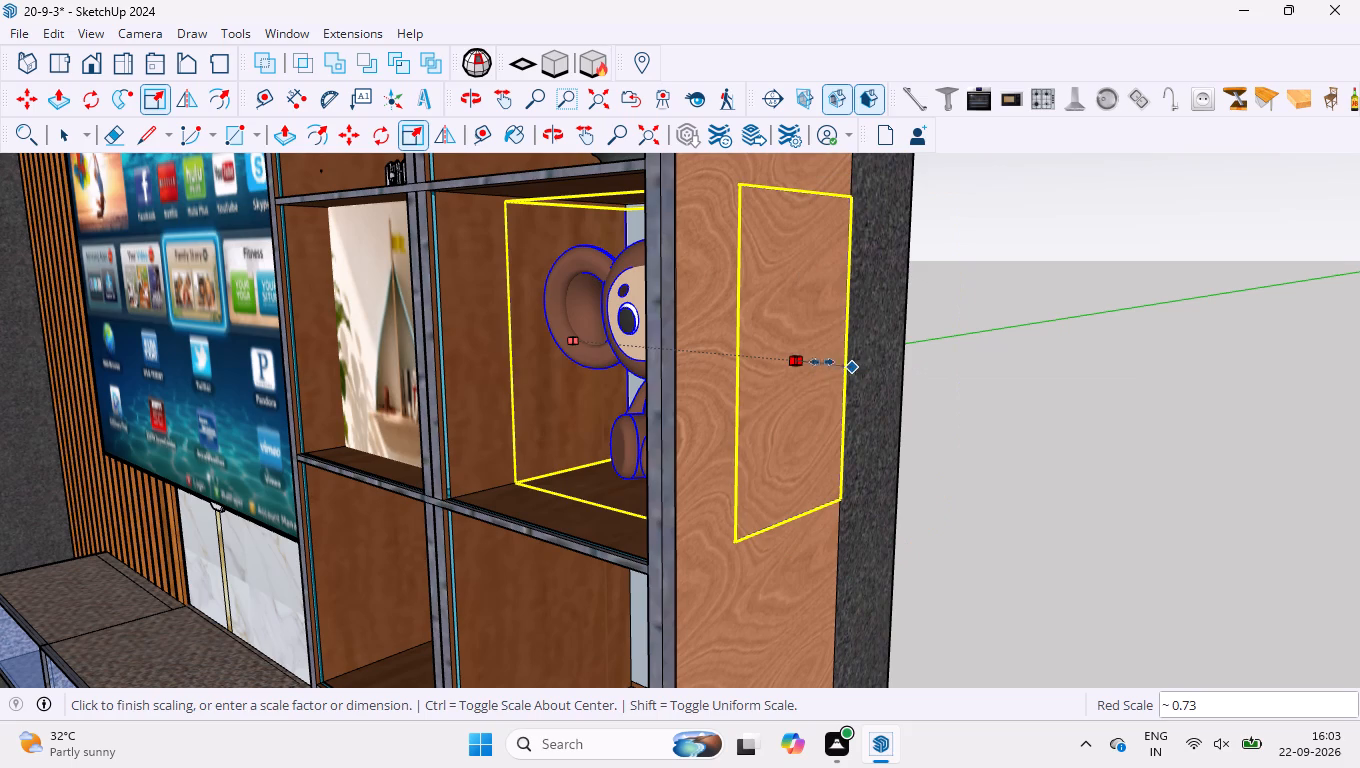
left_click(802, 365)
scroll(768, 422, "down", 3)
middle_click_drag(652, 418, 841, 414)
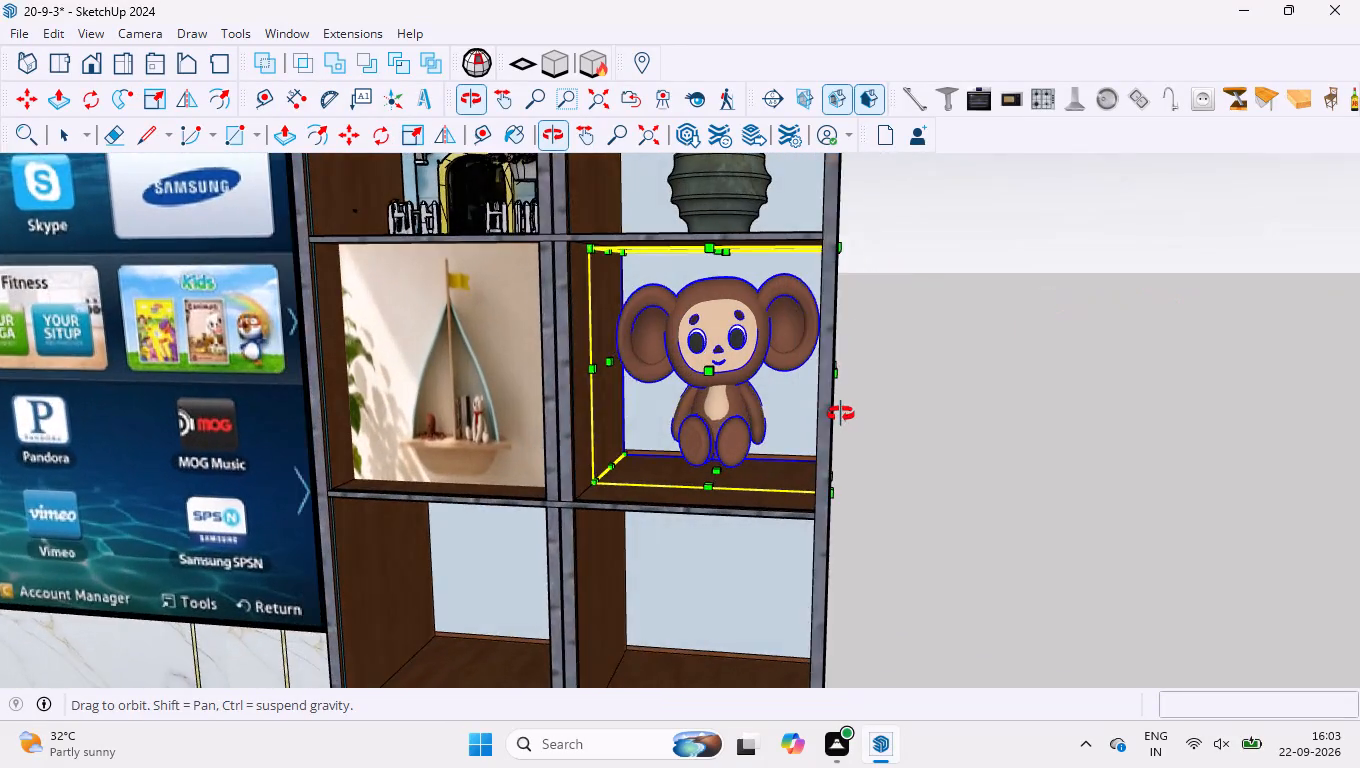
middle_click_drag(841, 414, 880, 414)
scroll(761, 386, "up", 3)
scroll(547, 376, "up", 4)
middle_click_drag(381, 352, 424, 353)
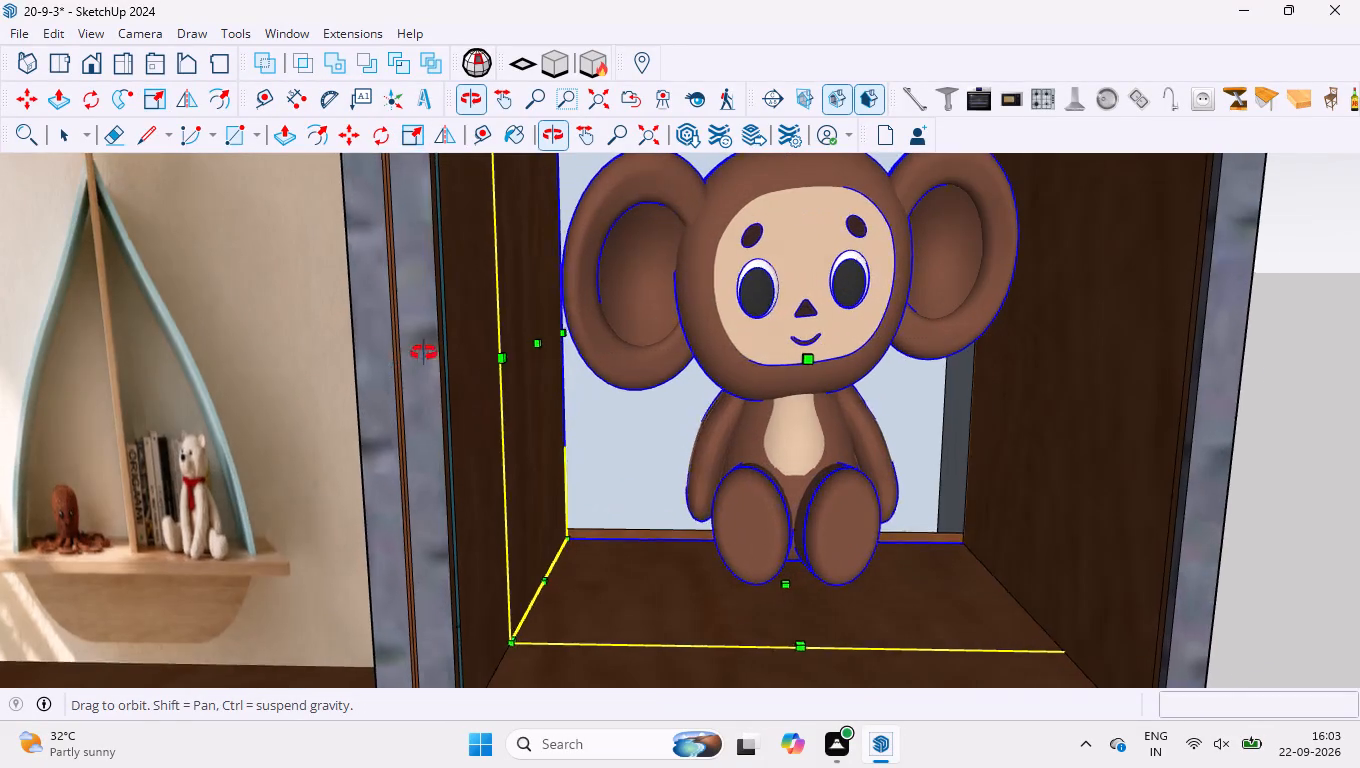
middle_click_drag(424, 353, 440, 358)
scroll(454, 350, "down", 4)
key("space")
left_click(1097, 431)
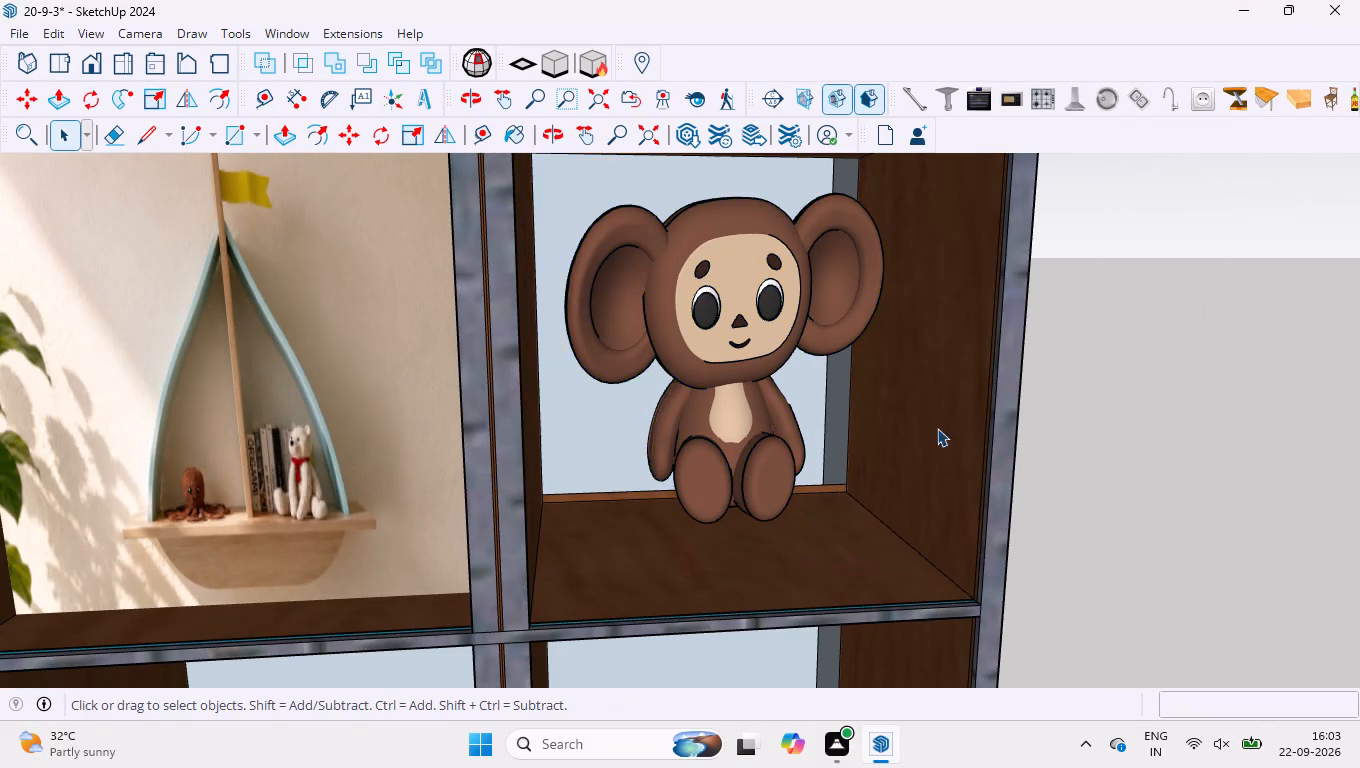
Examine the tall cabinet's compartments and check which ones still need decorations.
scroll(626, 359, "down", 4)
scroll(710, 345, "up", 3)
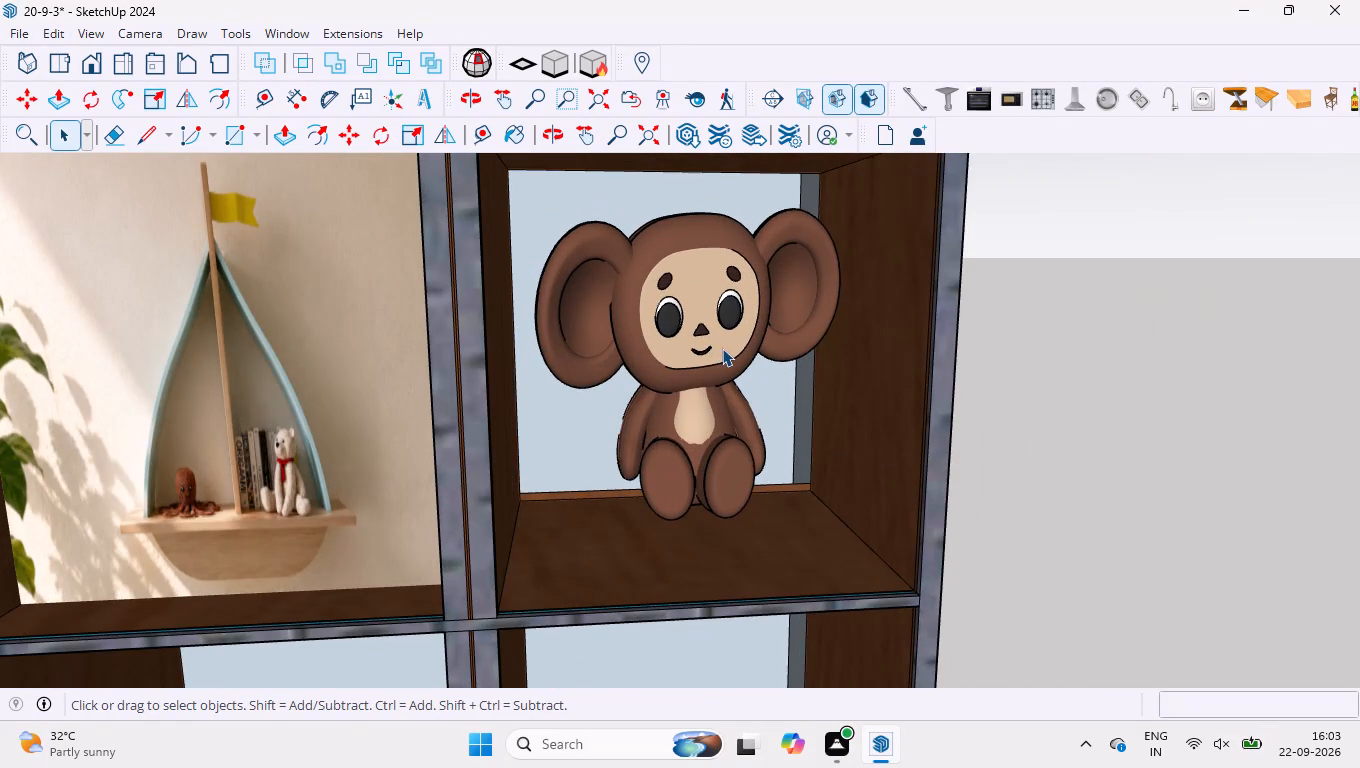
scroll(546, 219, "down", 7)
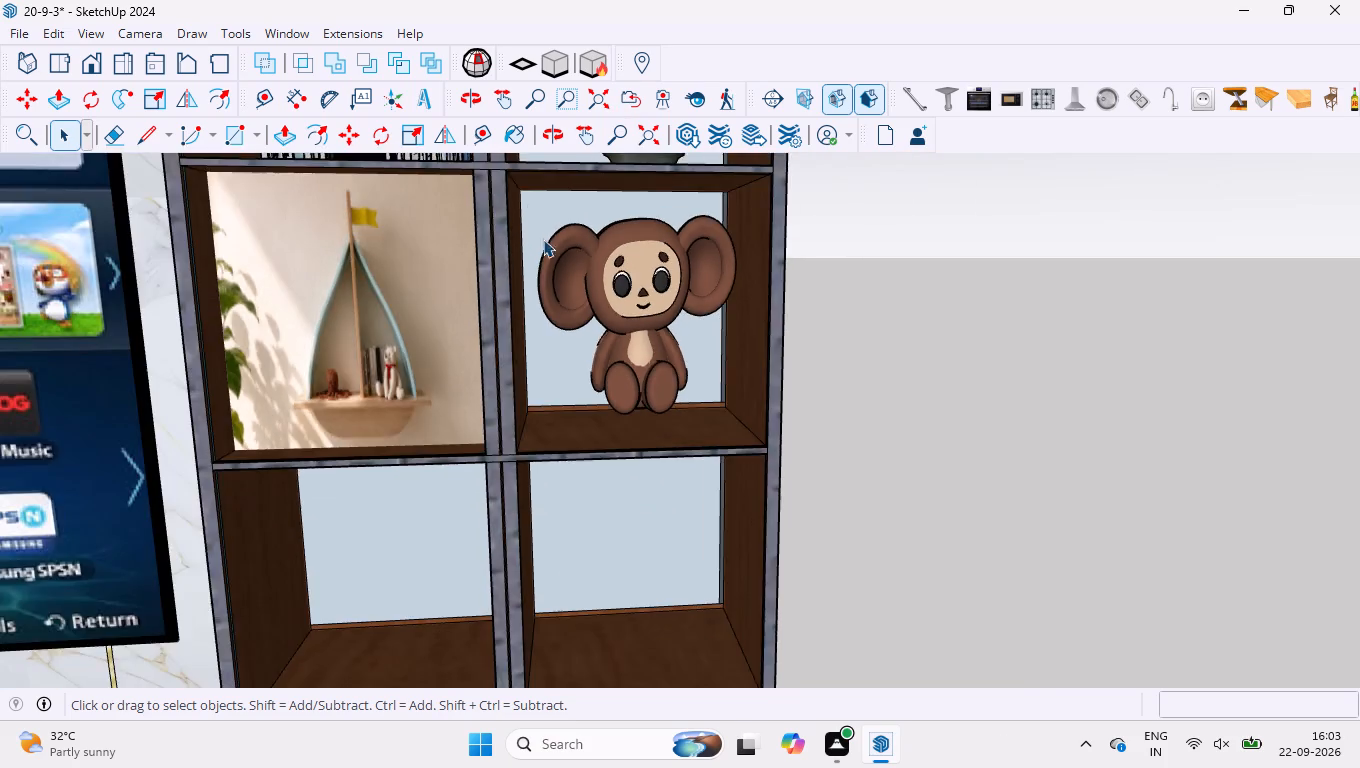
scroll(543, 239, "down", 10)
scroll(580, 418, "up", 4)
scroll(587, 468, "down", 9)
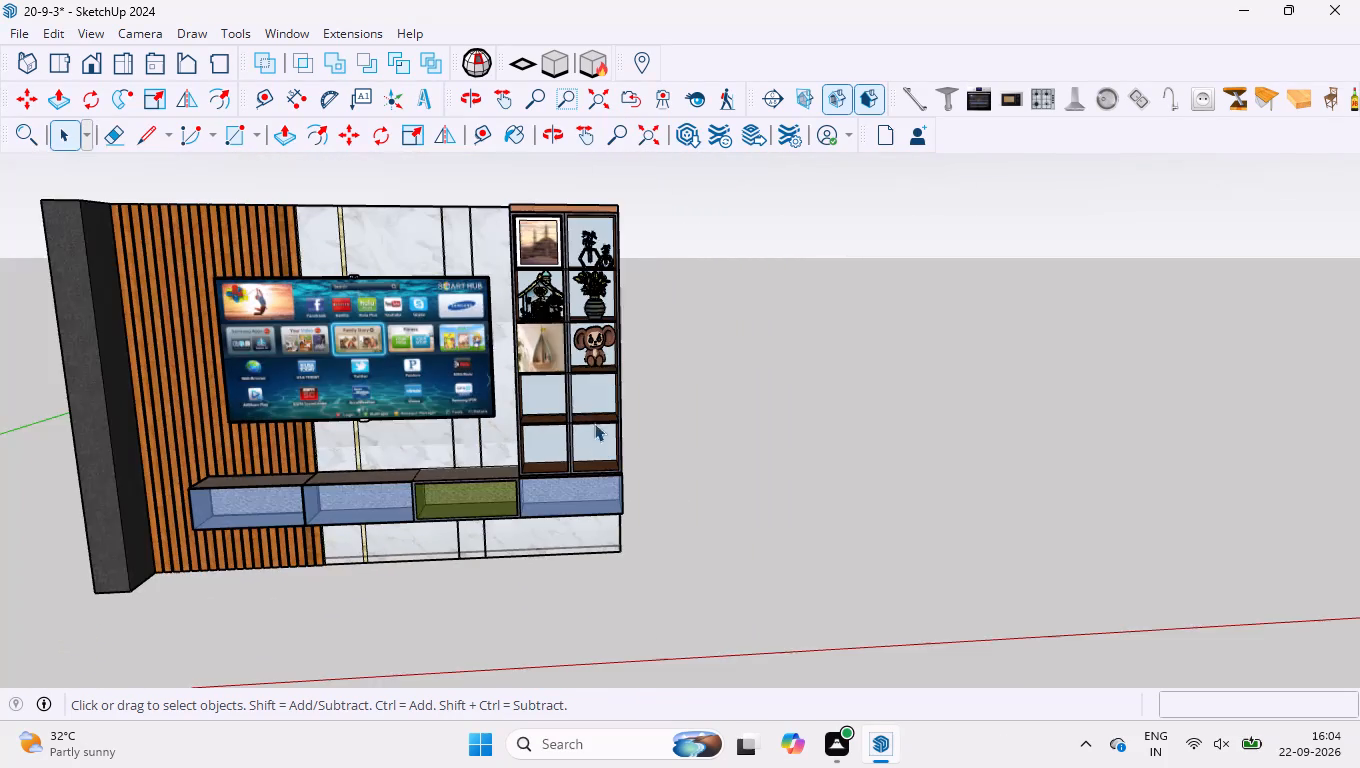
scroll(560, 226, "up", 4)
scroll(559, 507, "up", 6)
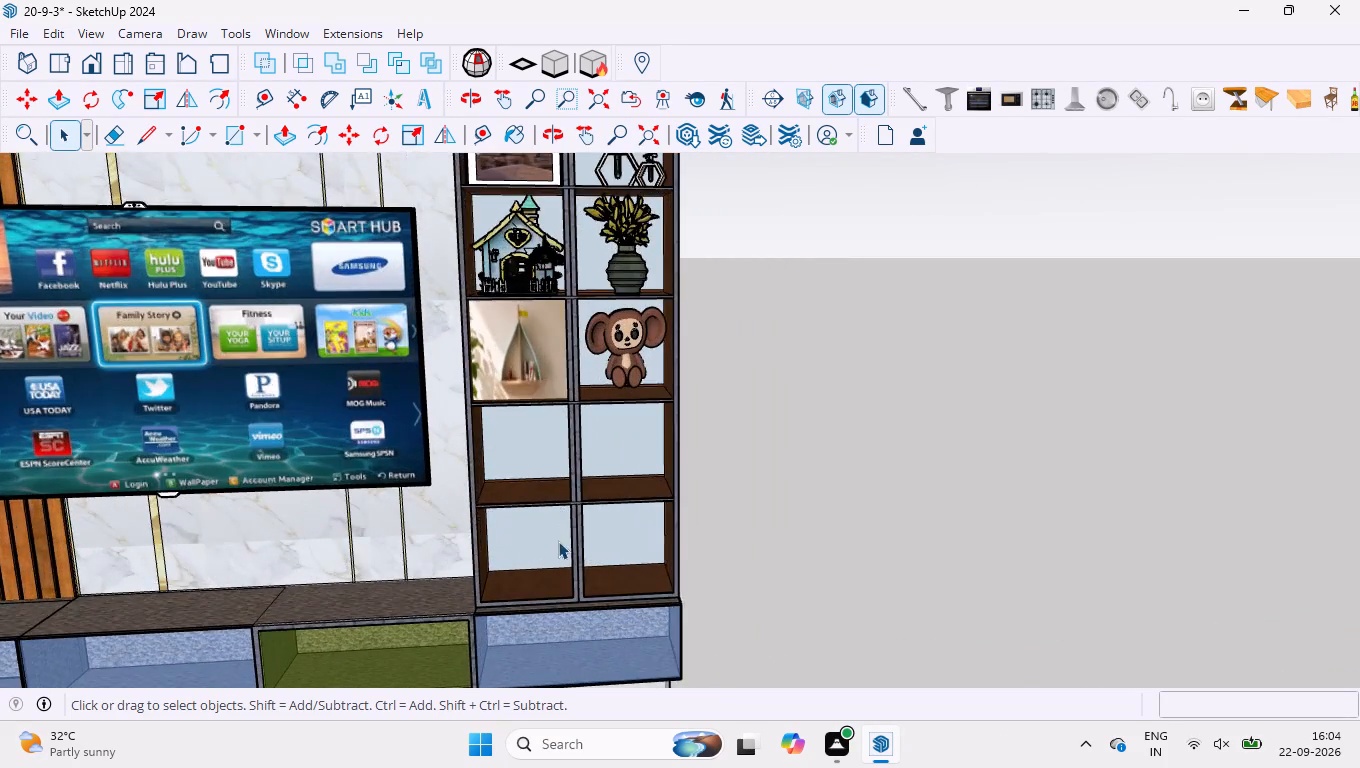
scroll(558, 541, "up", 2)
middle_click_drag(583, 551, 580, 490)
scroll(570, 555, "up", 4)
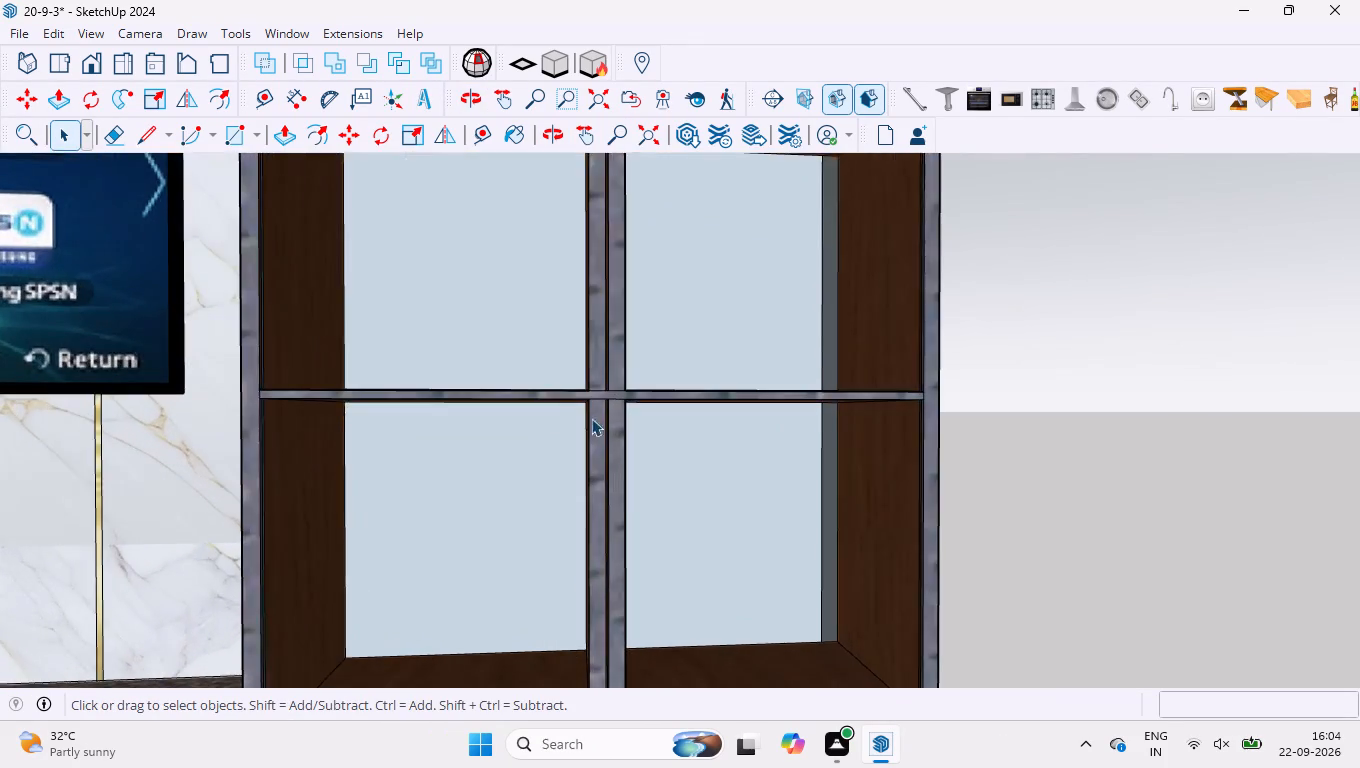
scroll(589, 420, "down", 4)
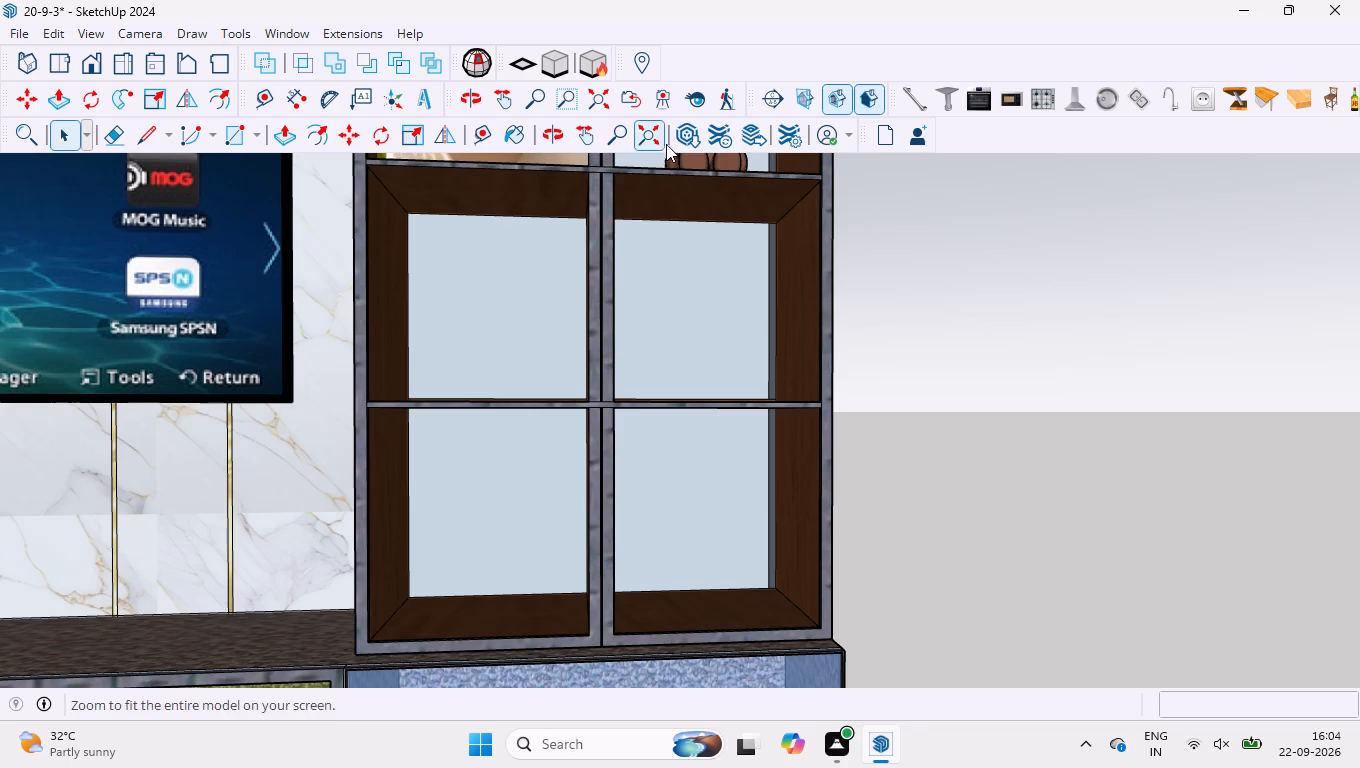
Reopen 3D Warehouse and browse the teddybear model results for another figure to decorate the cabinet.
left_click(678, 136)
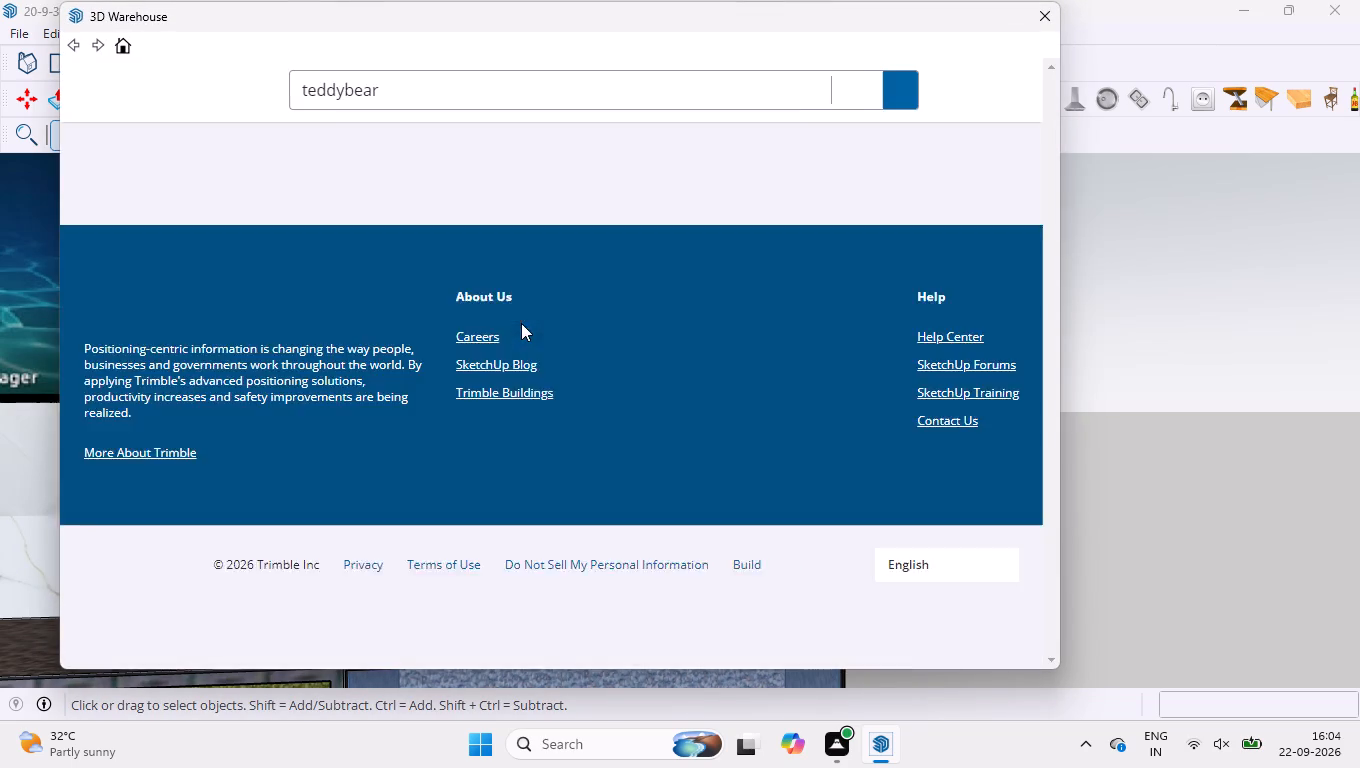
scroll(529, 310, "down", 2)
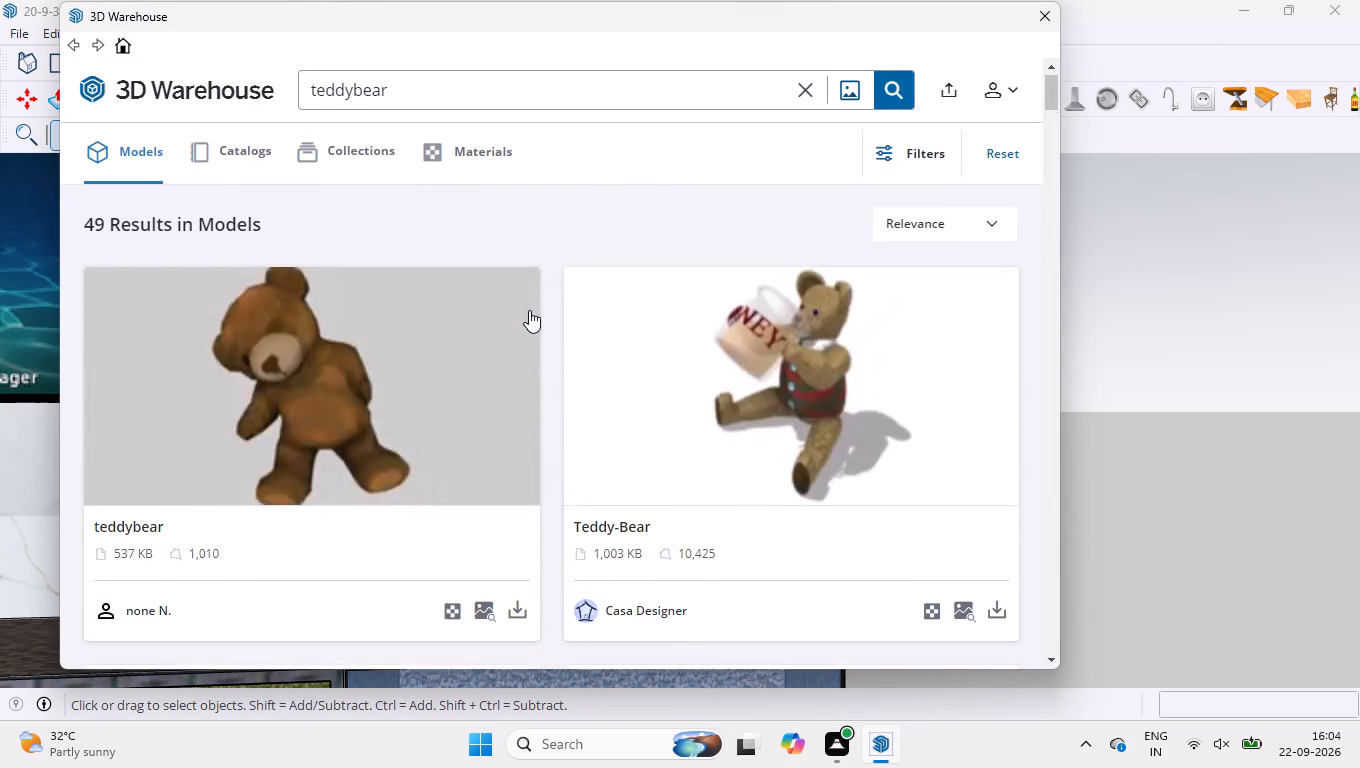
scroll(529, 310, "down", 19)
scroll(527, 322, "down", 5)
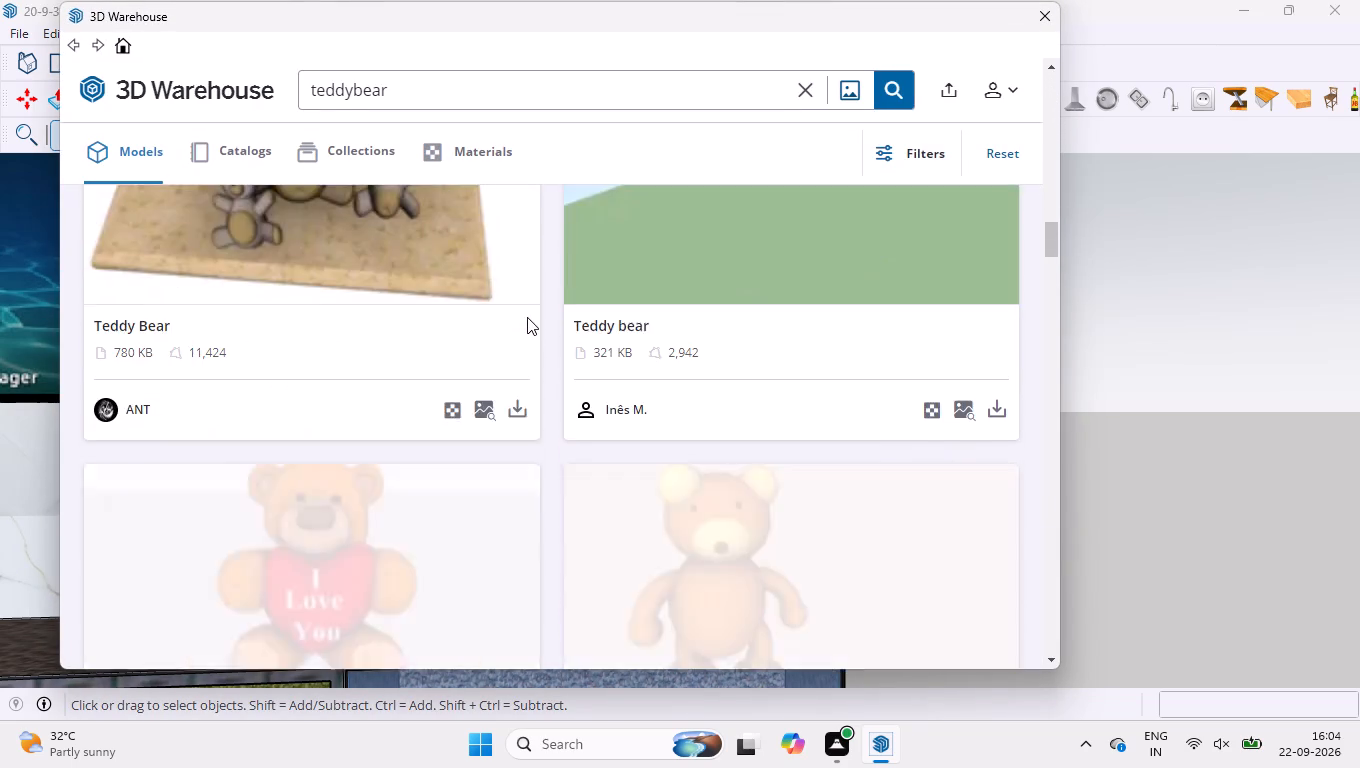
scroll(527, 316, "down", 16)
scroll(536, 324, "up", 2)
scroll(536, 324, "down", 3)
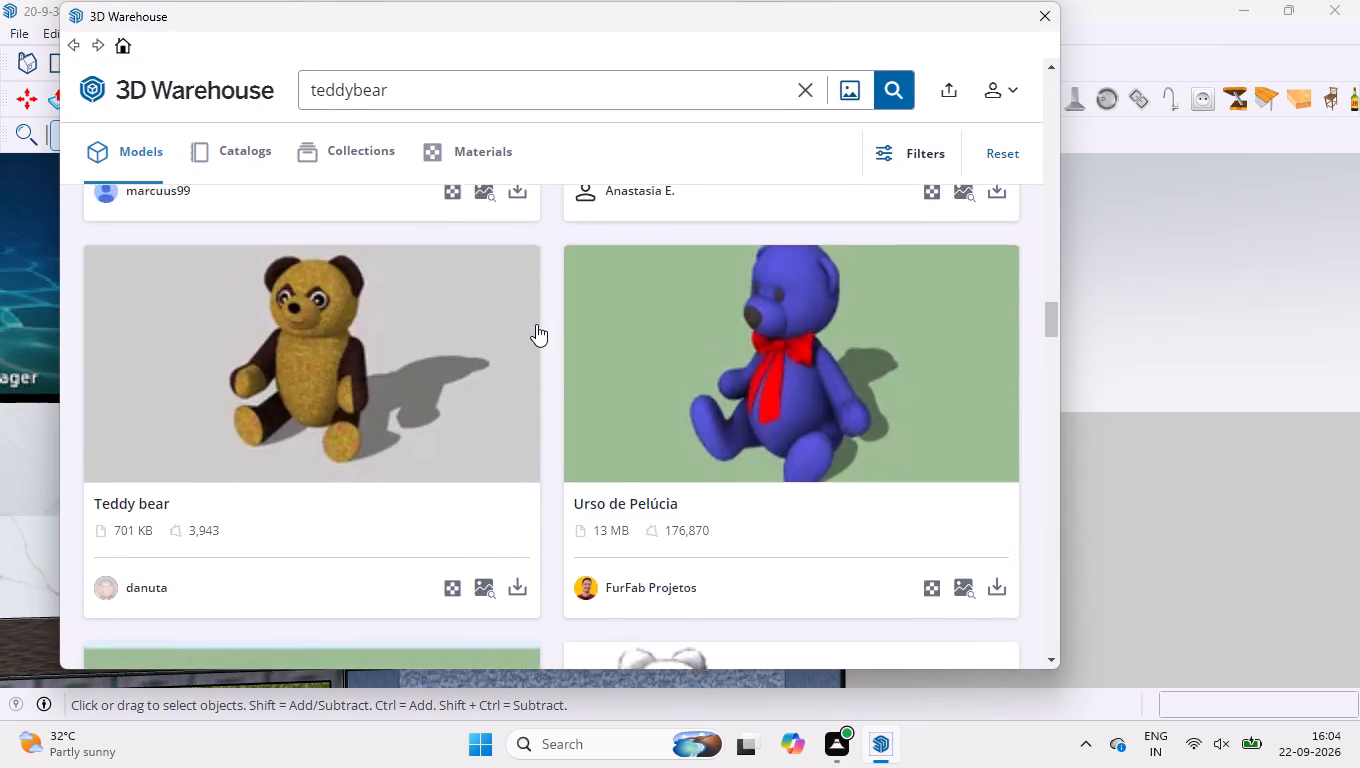
scroll(539, 317, "down", 9)
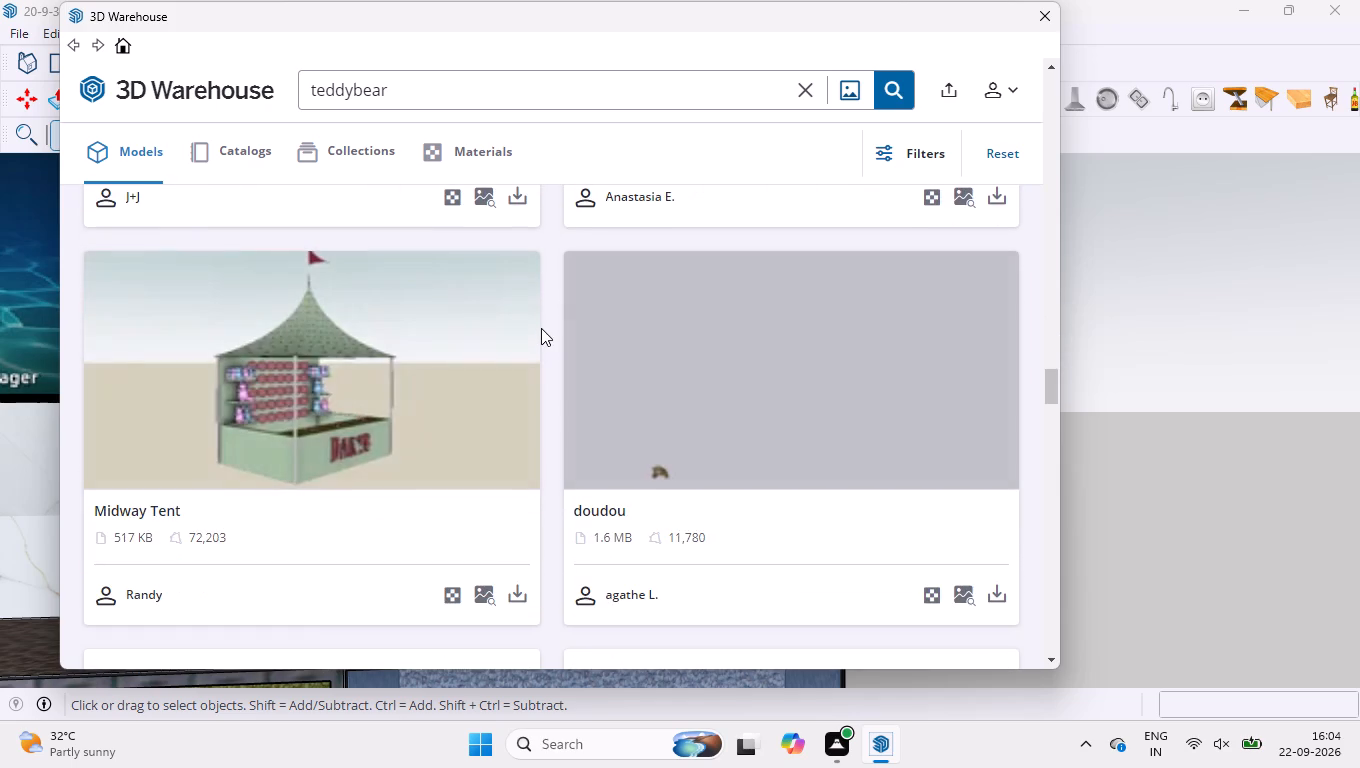
scroll(540, 329, "down", 3)
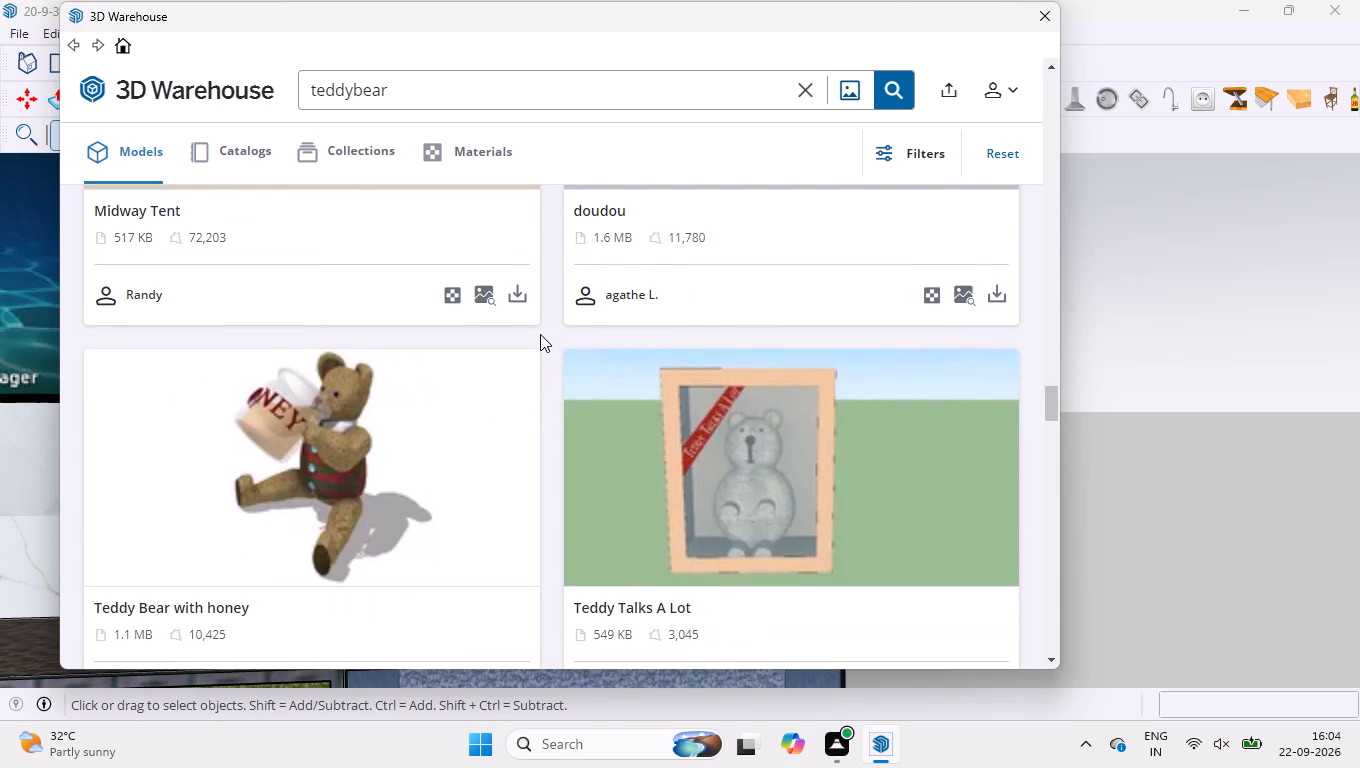
scroll(540, 321, "up", 3)
scroll(536, 296, "down", 8)
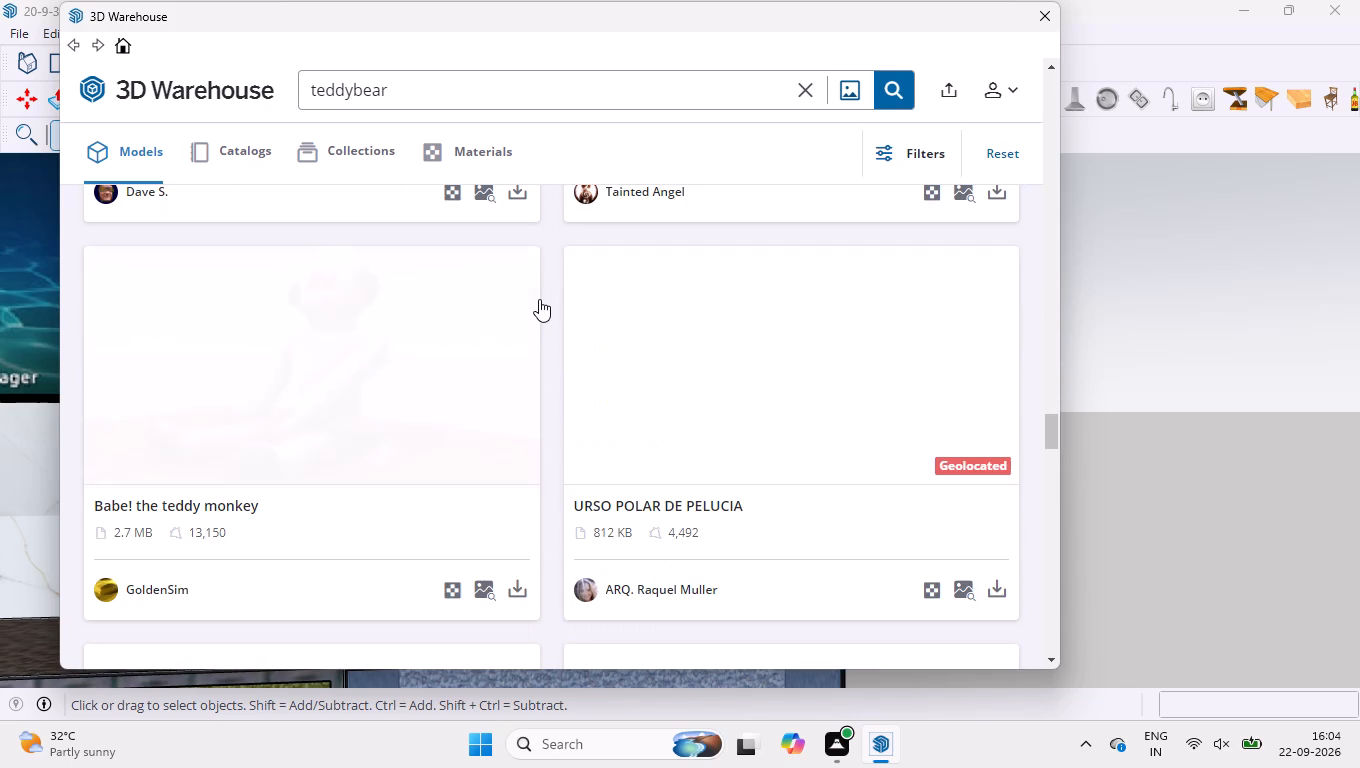
scroll(541, 296, "down", 7)
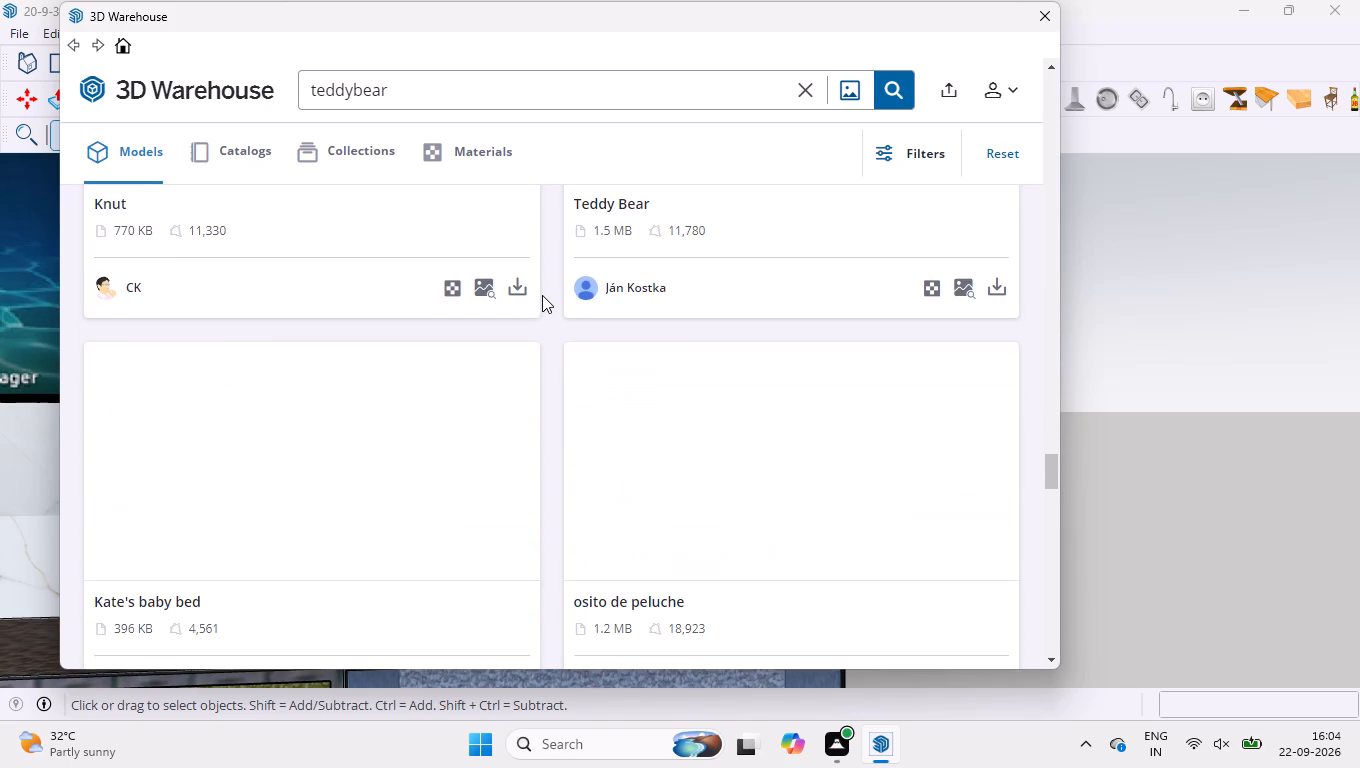
scroll(544, 290, "down", 5)
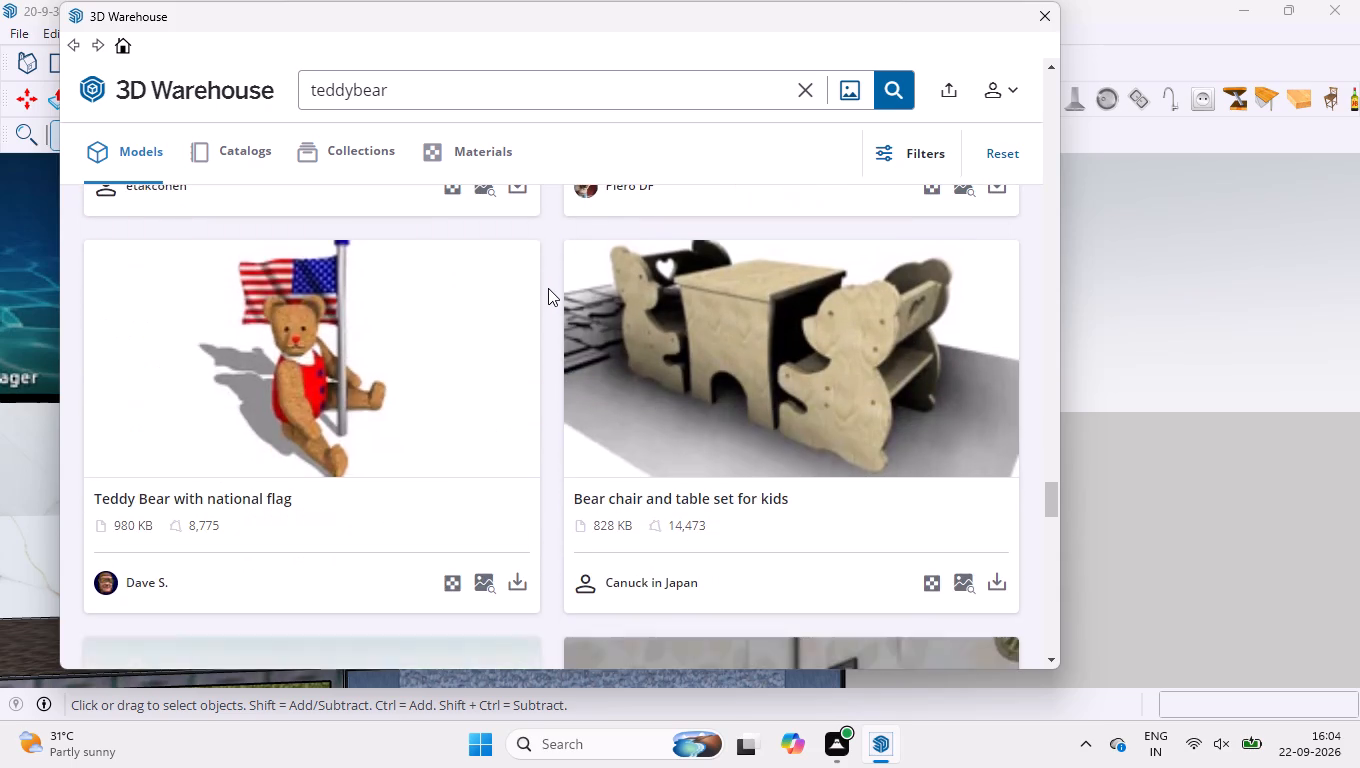
scroll(548, 288, "down", 8)
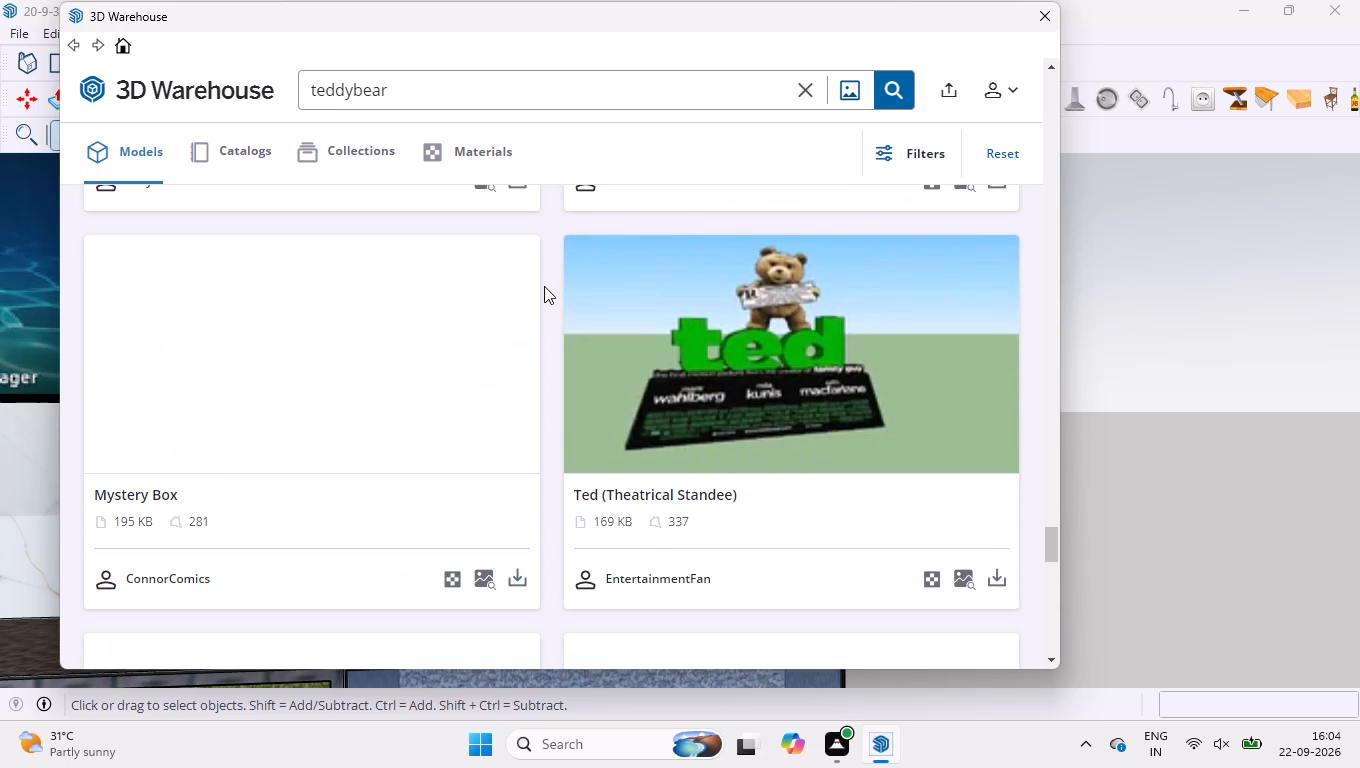
scroll(538, 293, "down", 7)
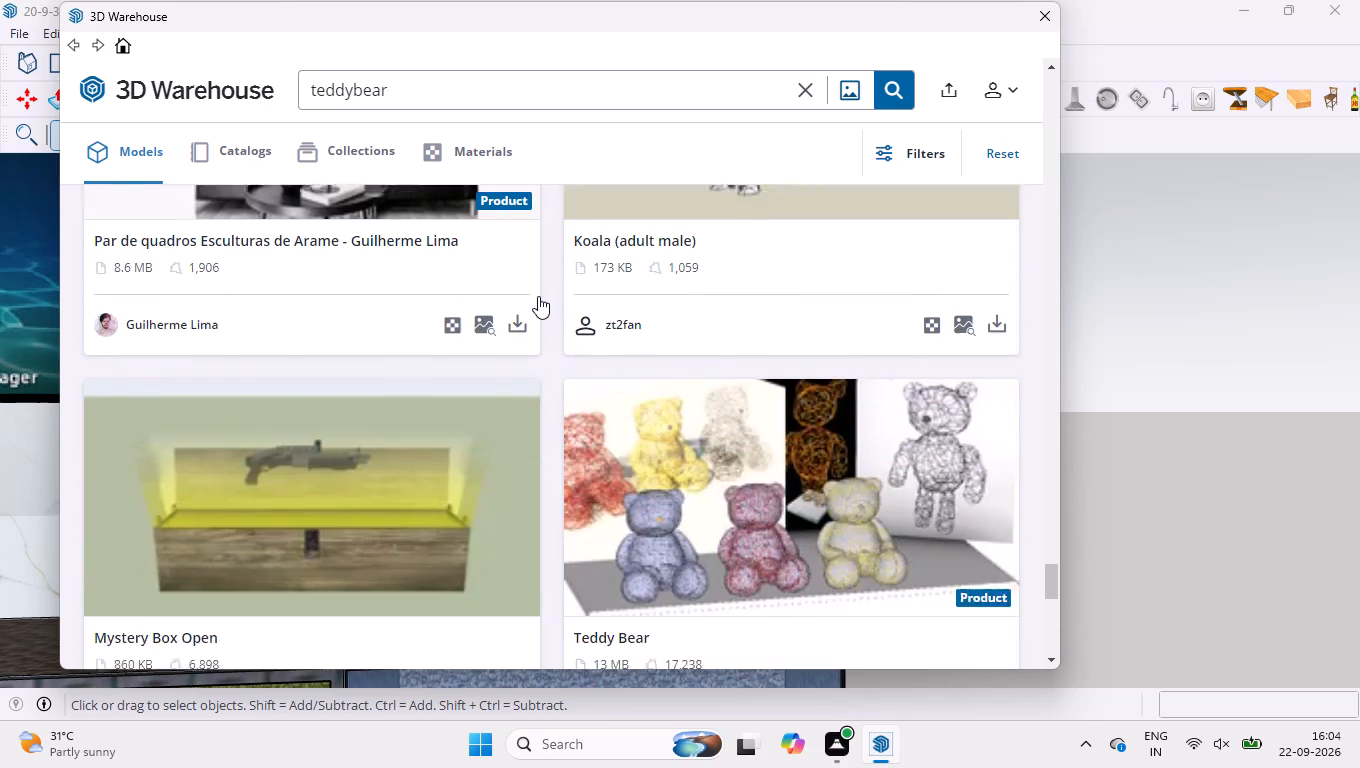
scroll(538, 293, "down", 5)
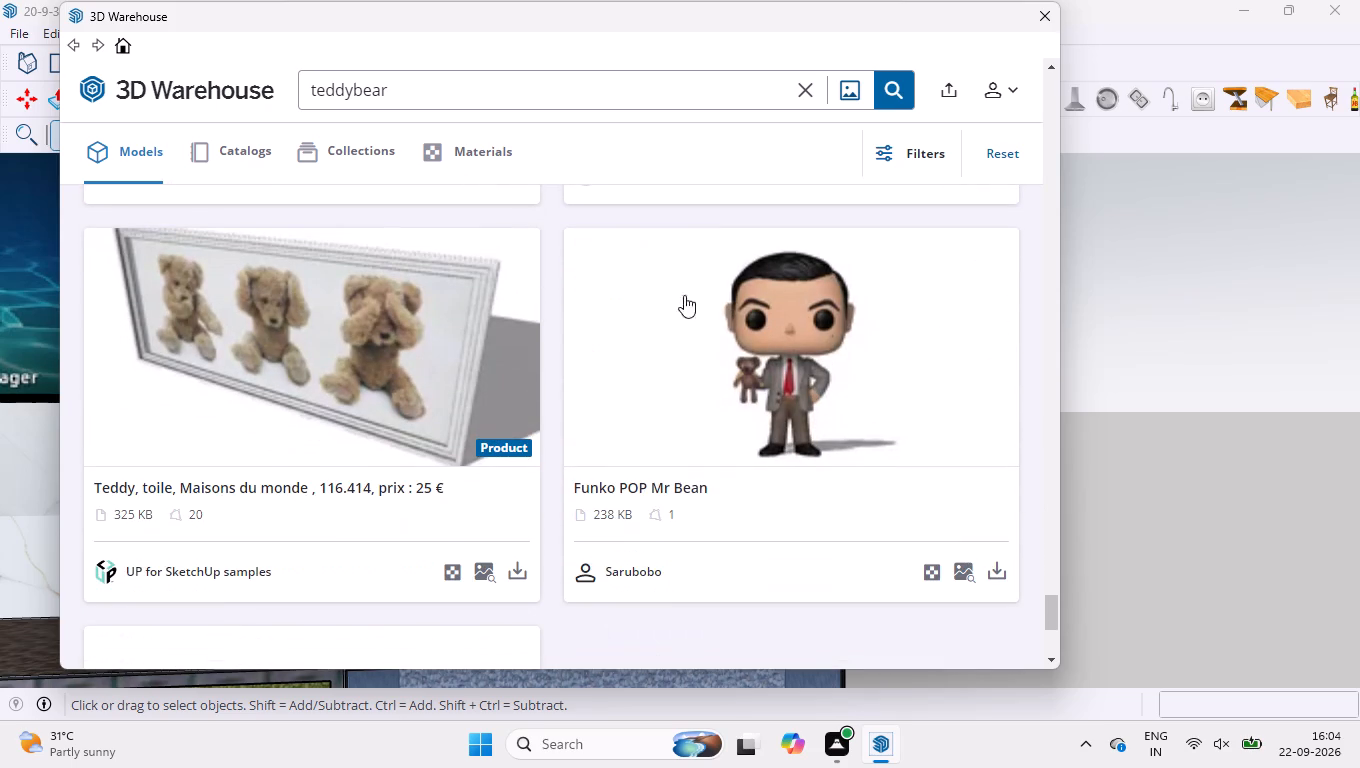
Load the Funko POP Mr Bean figure from 3D Warehouse directly into the model and place it beside the tall cabinet.
left_click(991, 574)
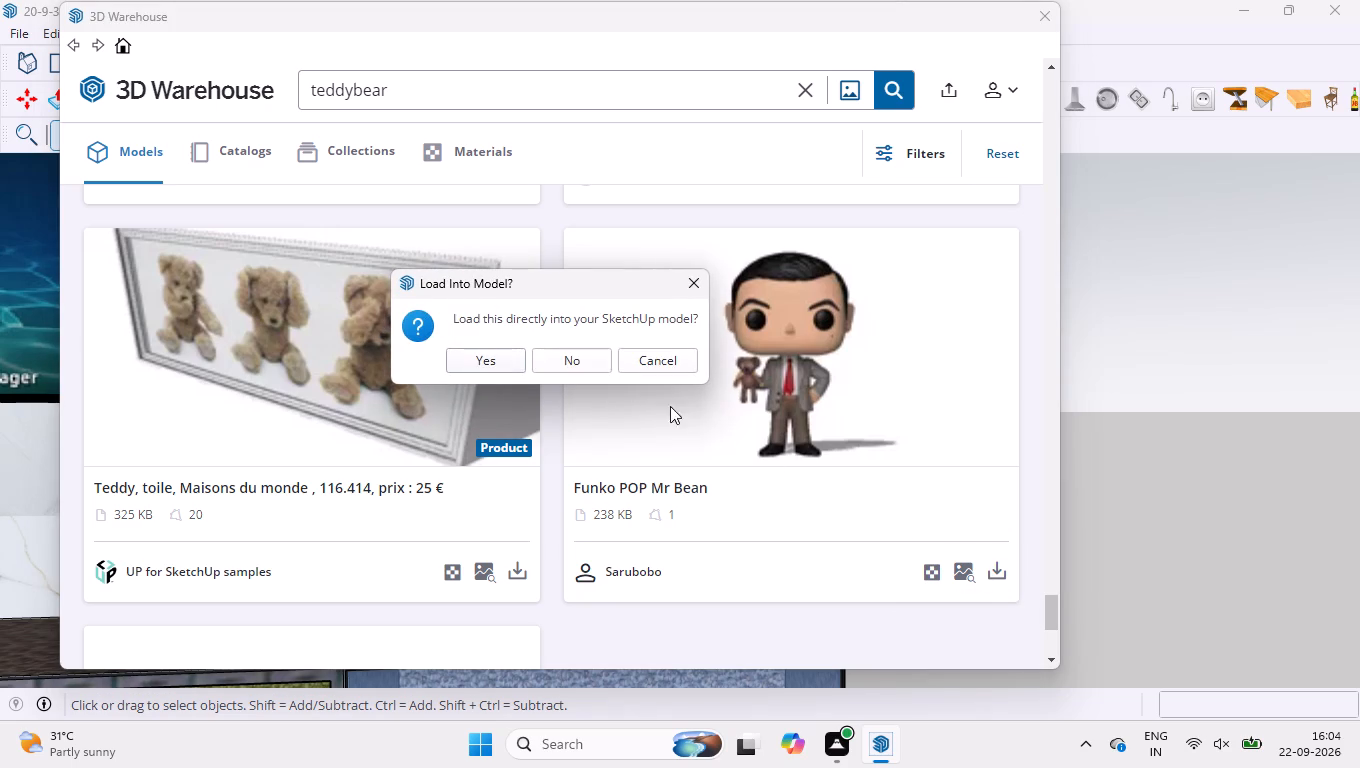
left_click(510, 364)
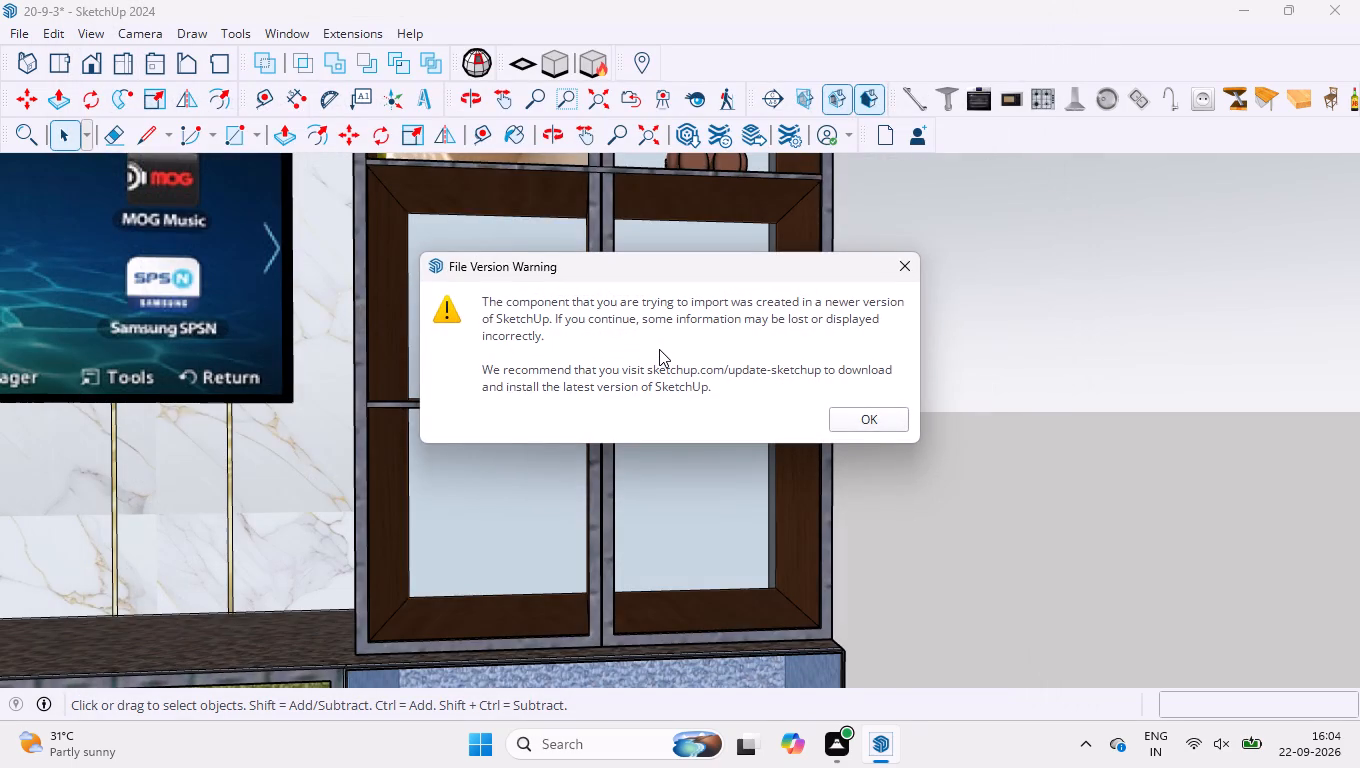
left_click(897, 274)
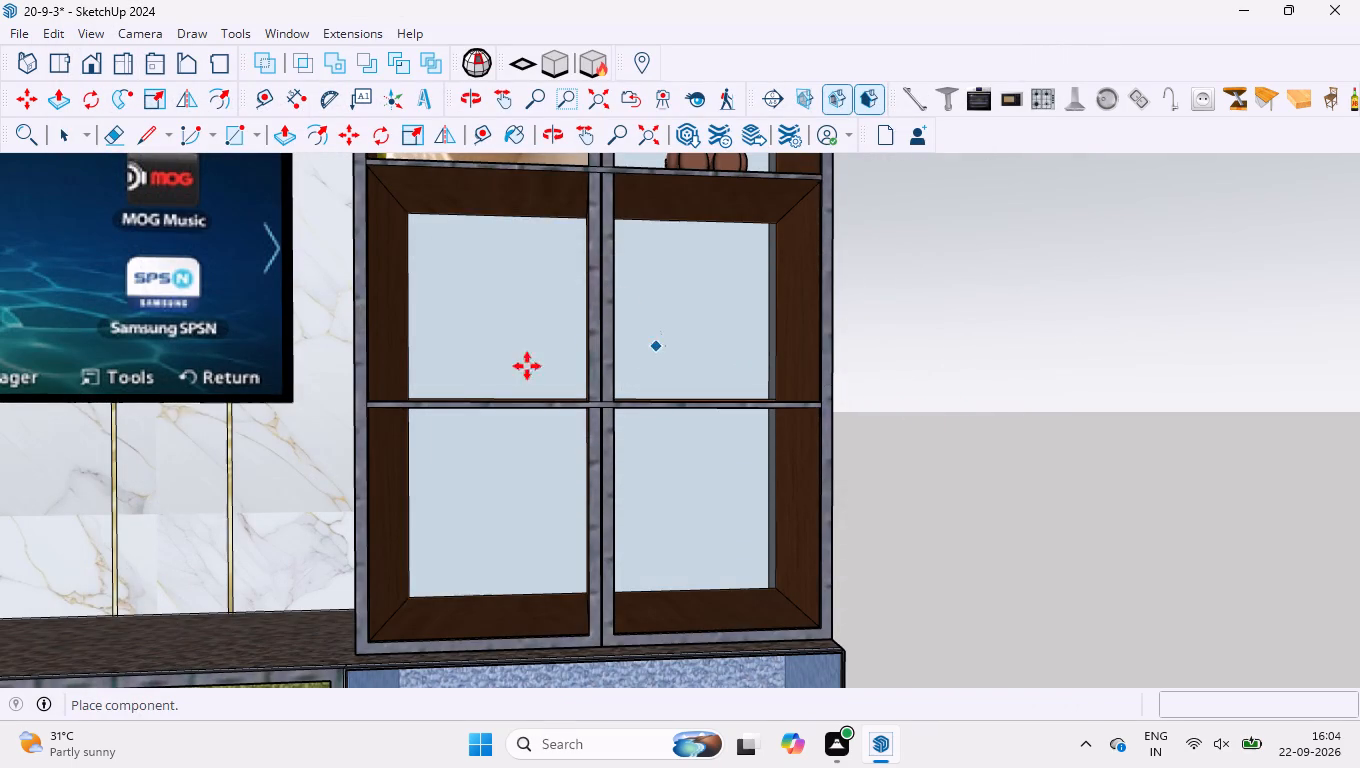
scroll(924, 333, "down", 2)
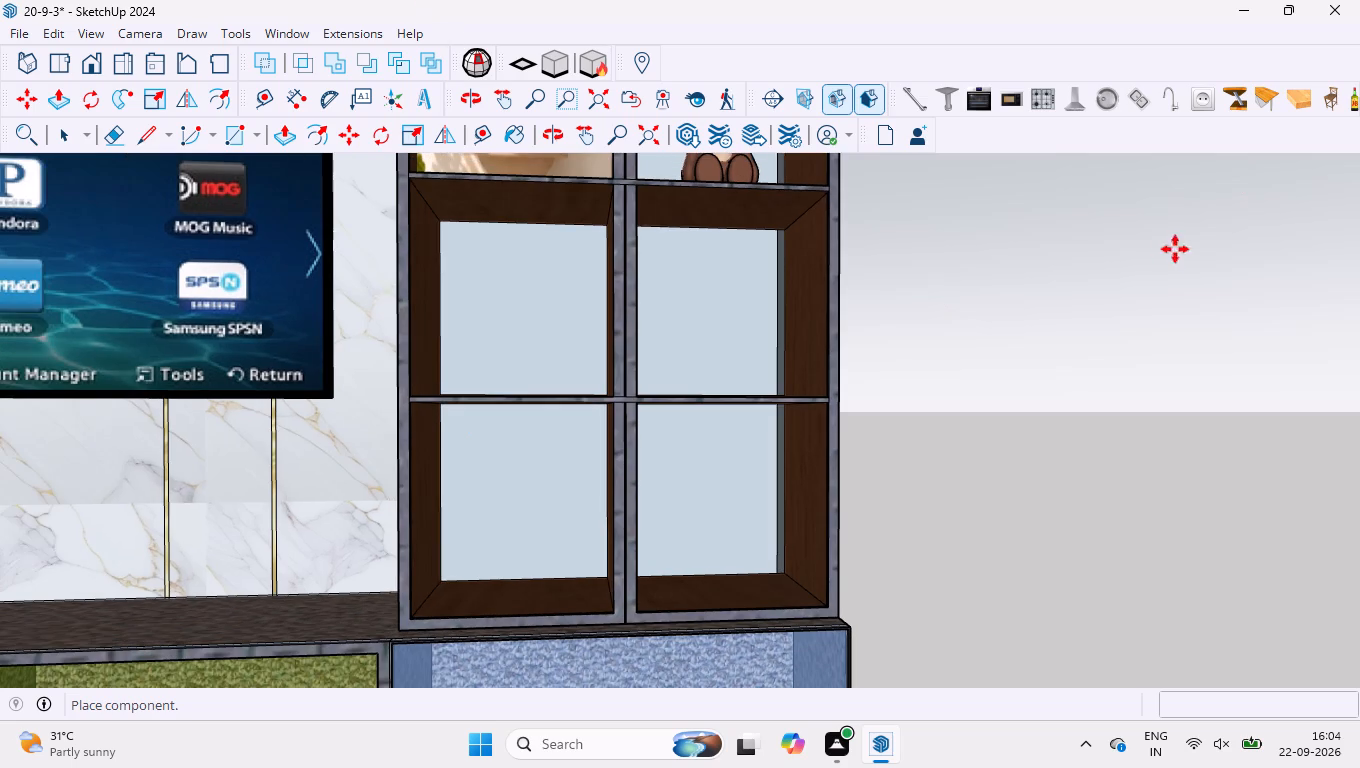
scroll(957, 434, "down", 10)
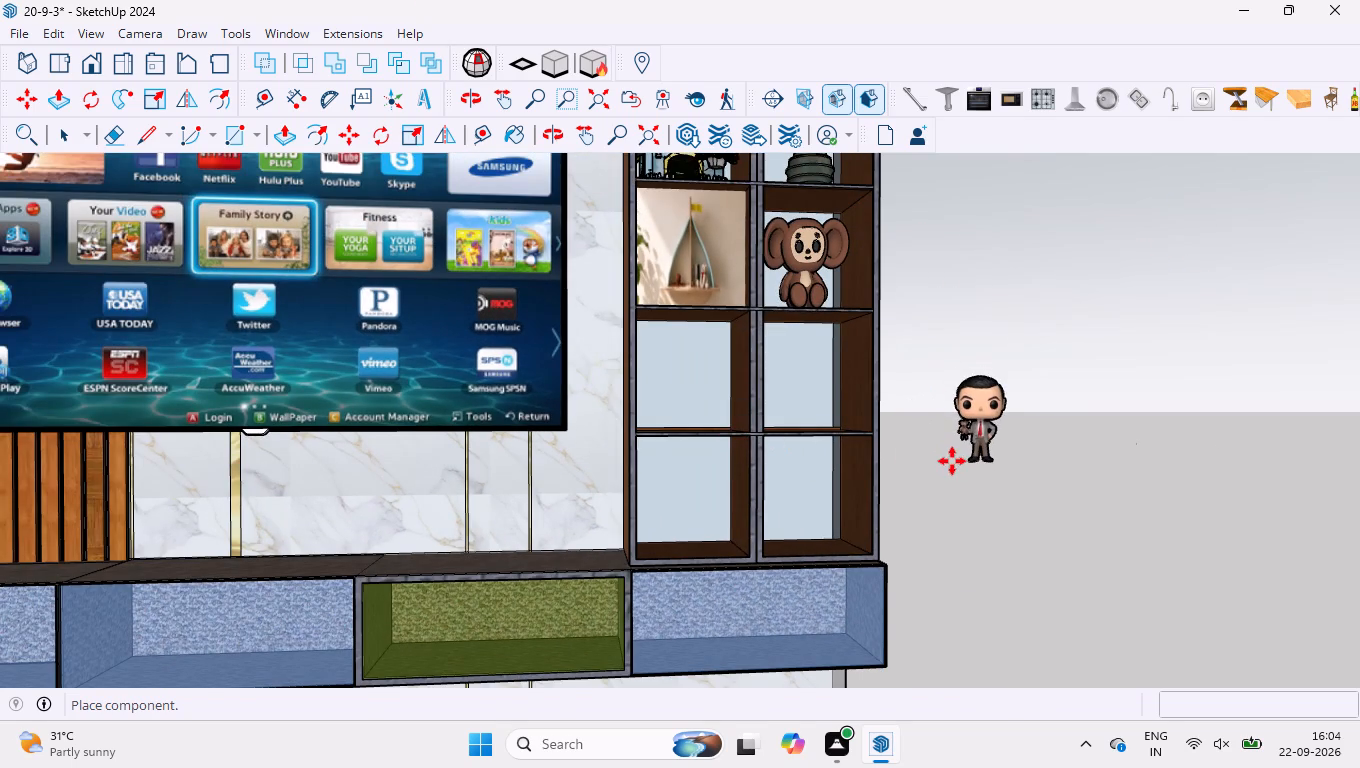
left_click(952, 461)
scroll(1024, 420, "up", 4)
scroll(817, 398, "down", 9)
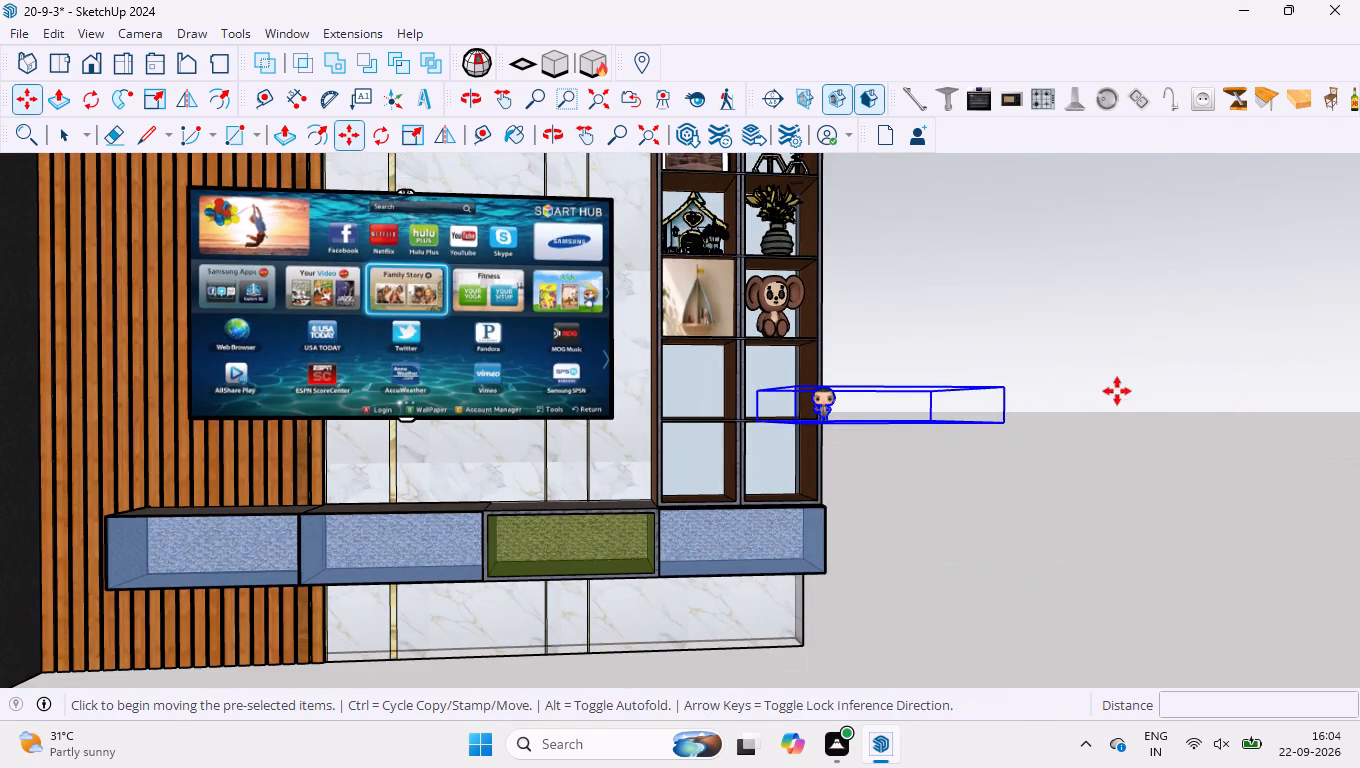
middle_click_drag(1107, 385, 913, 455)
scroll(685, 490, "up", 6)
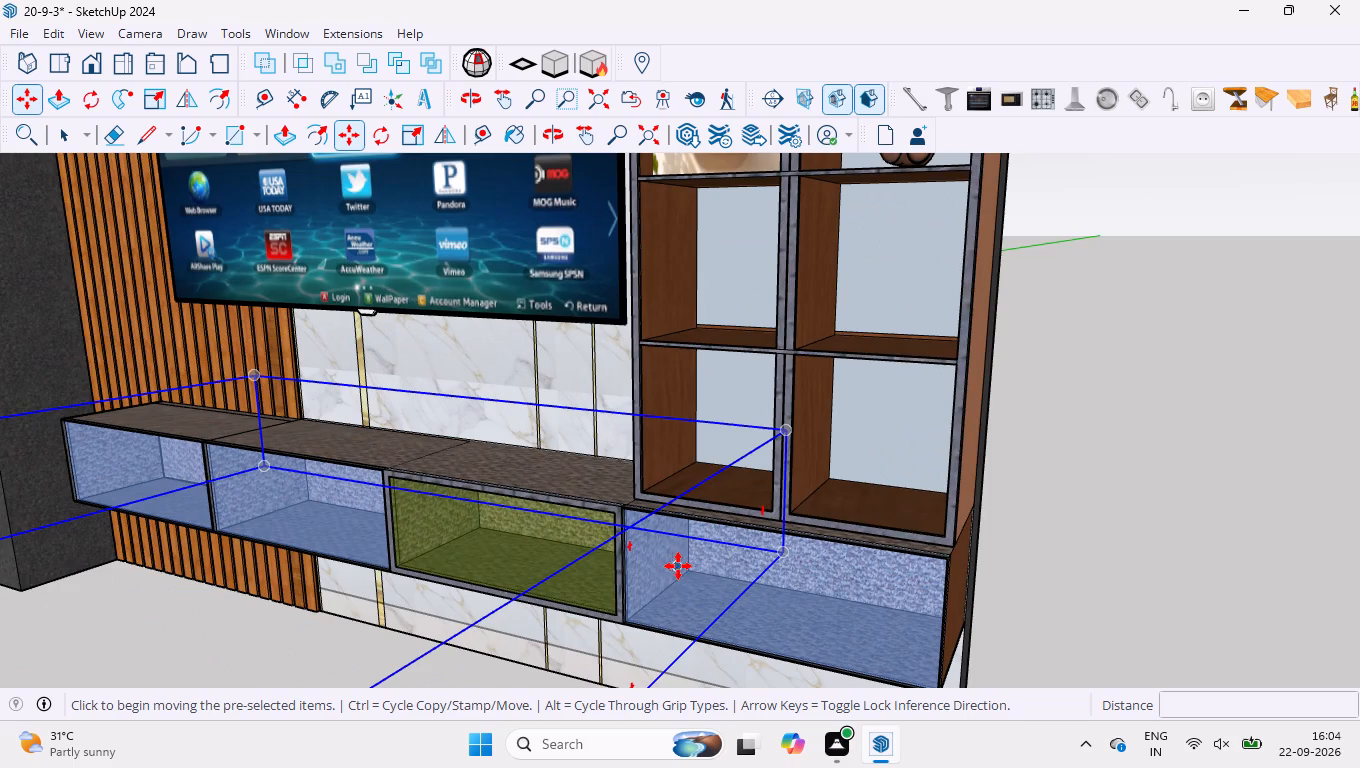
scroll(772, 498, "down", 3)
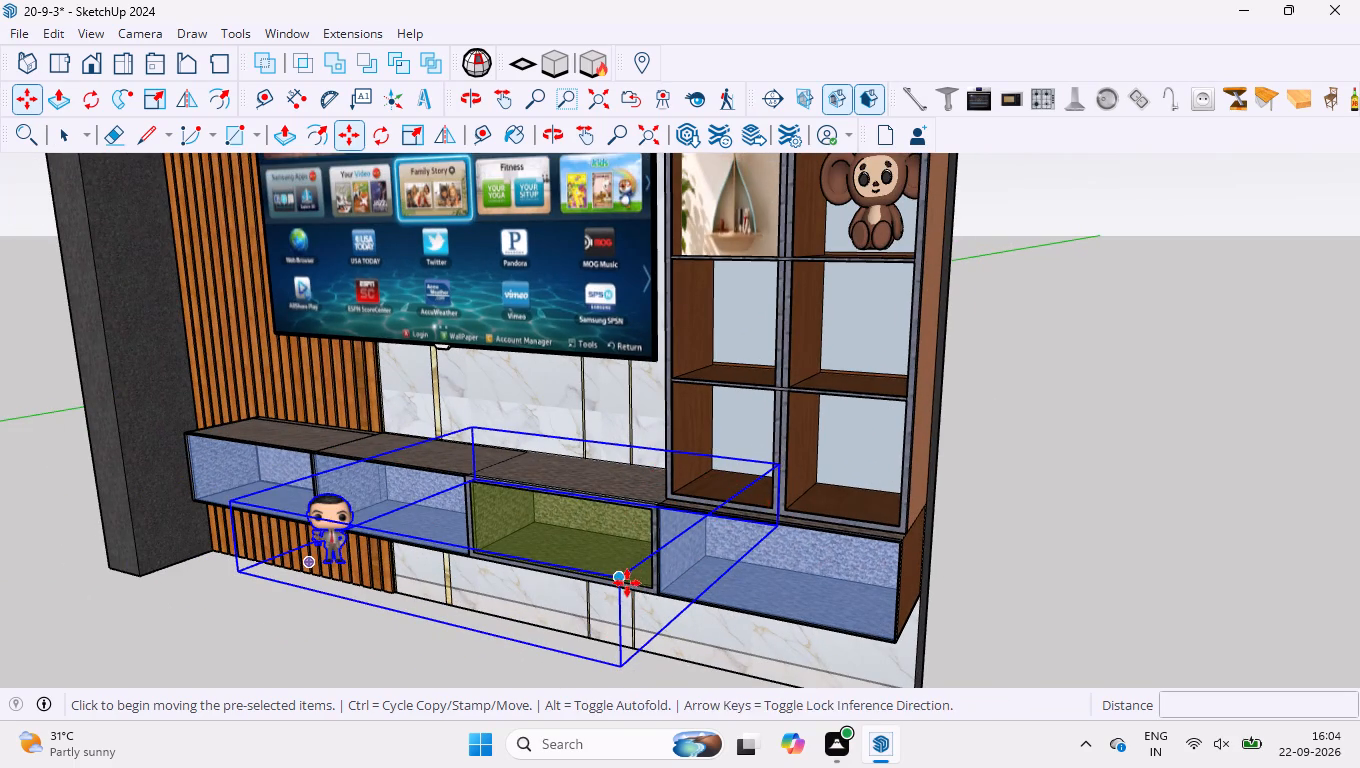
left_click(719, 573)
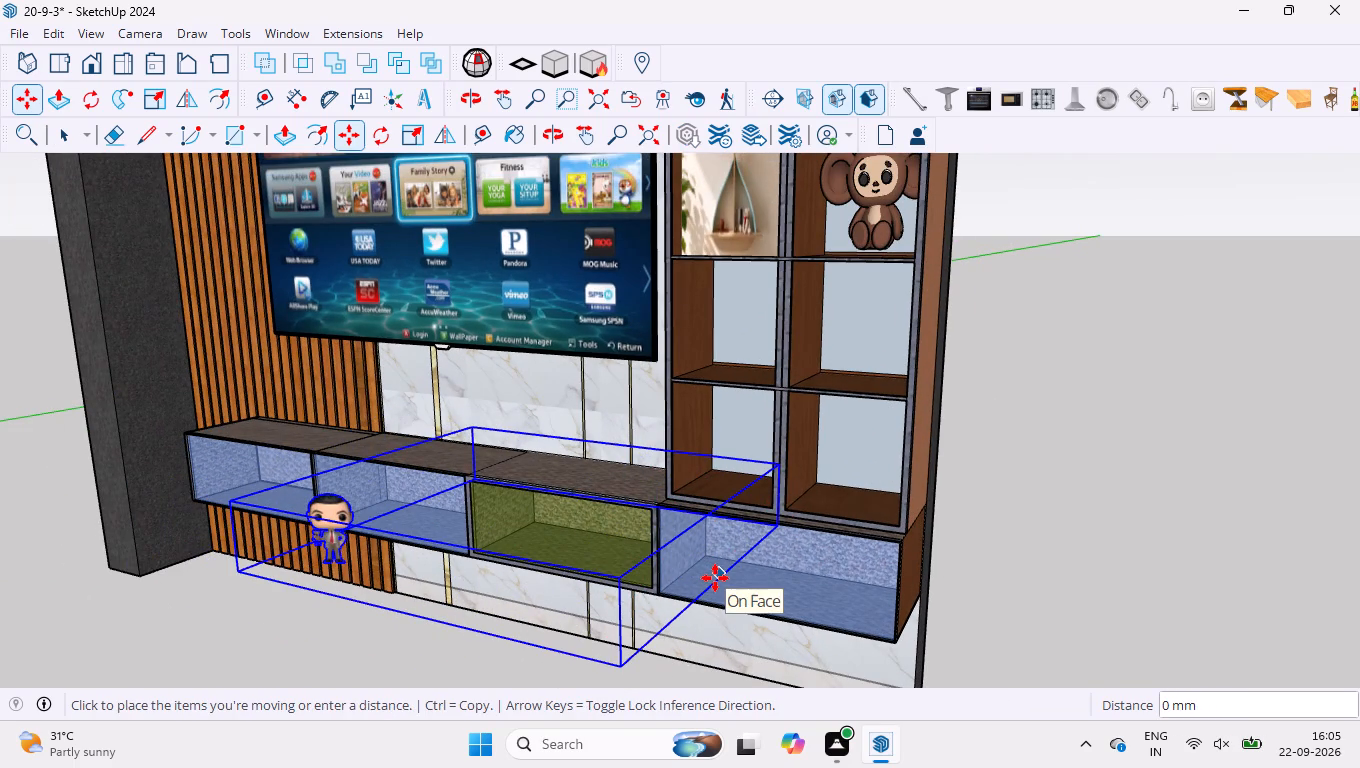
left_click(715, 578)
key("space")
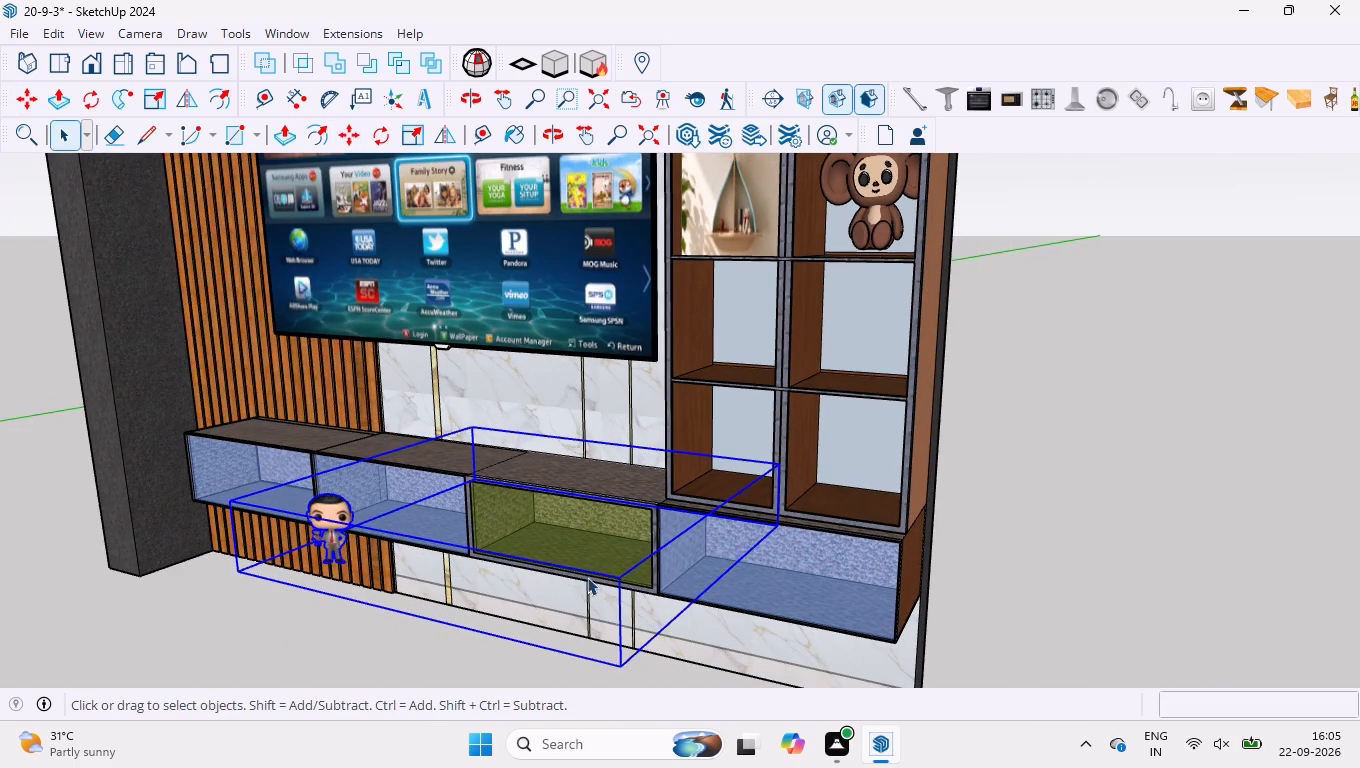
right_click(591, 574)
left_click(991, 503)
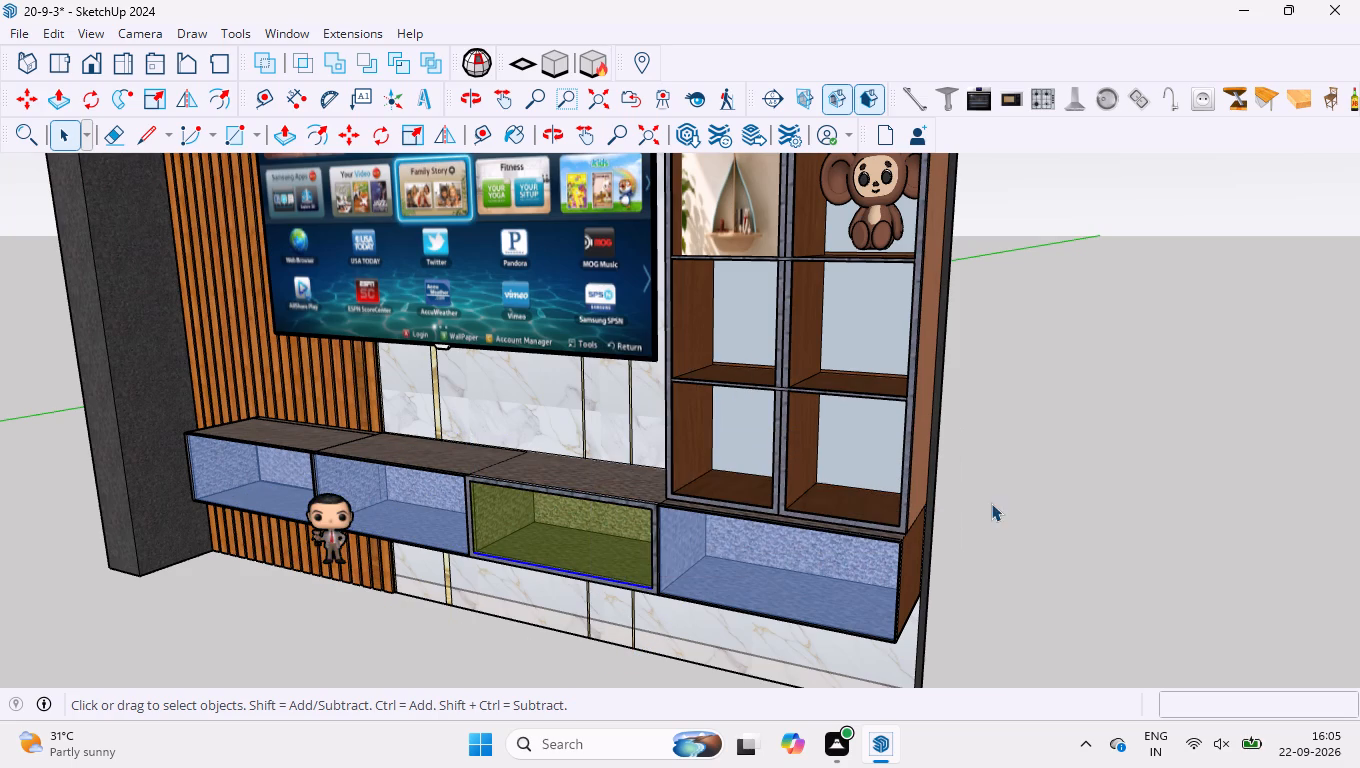
Move the Mr Bean figure by its feet onto the floor of the empty compartment directly below the sailboat picture.
left_click(346, 523)
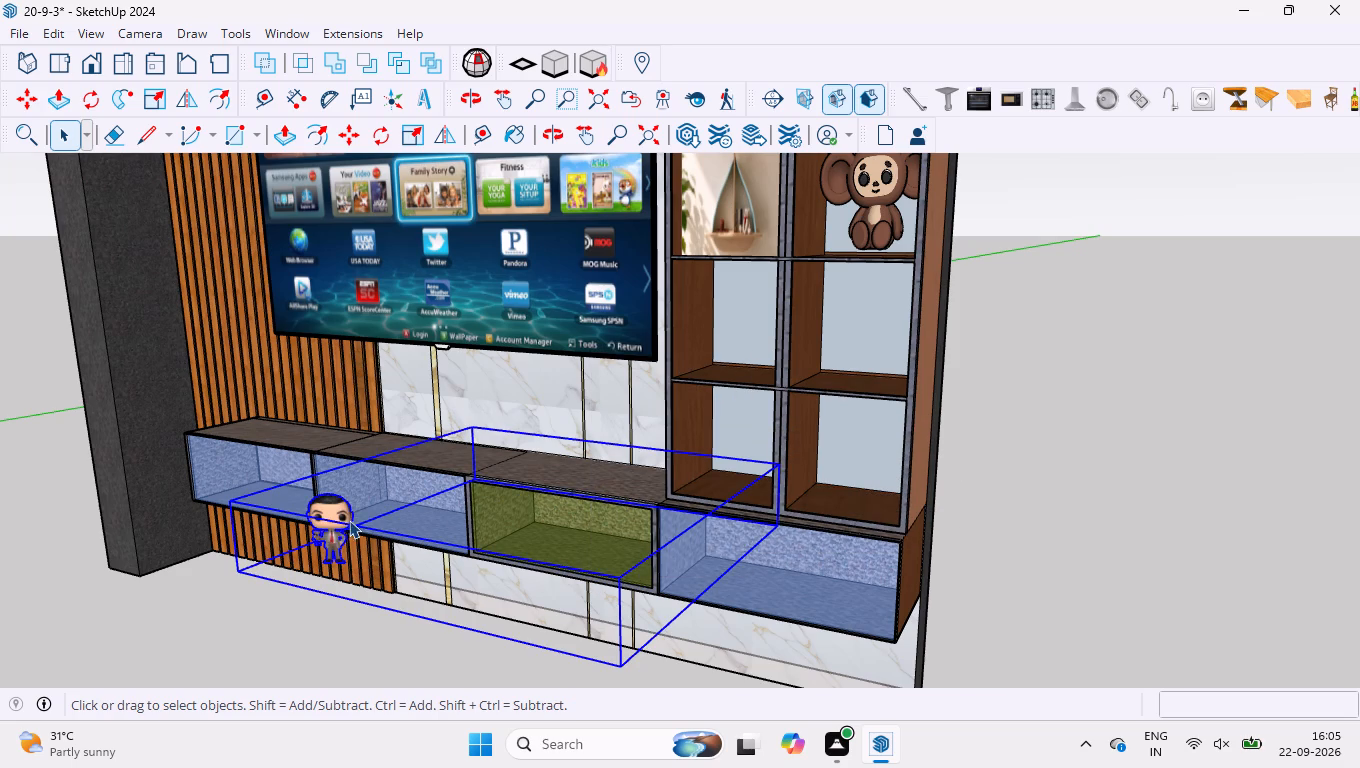
key("m")
scroll(303, 545, "up", 6)
scroll(512, 544, "down", 4)
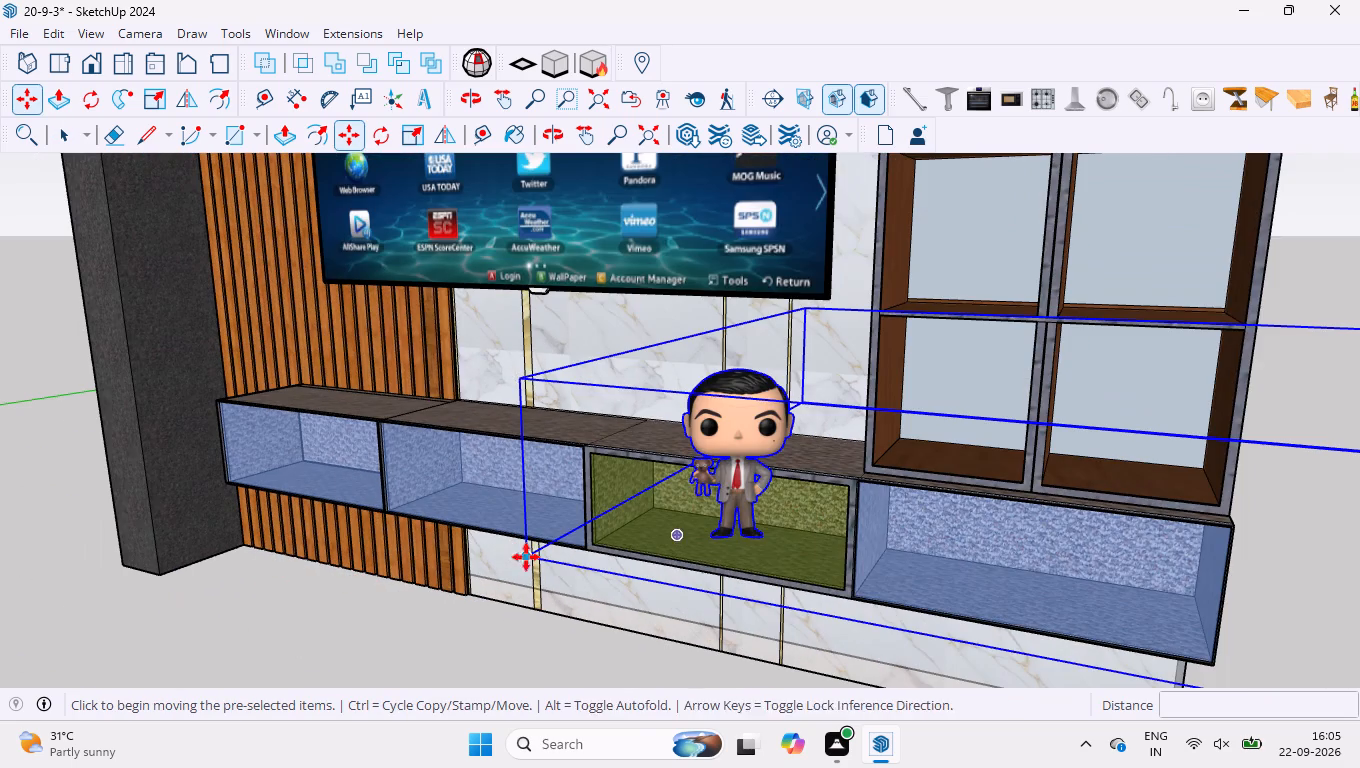
left_click(740, 531)
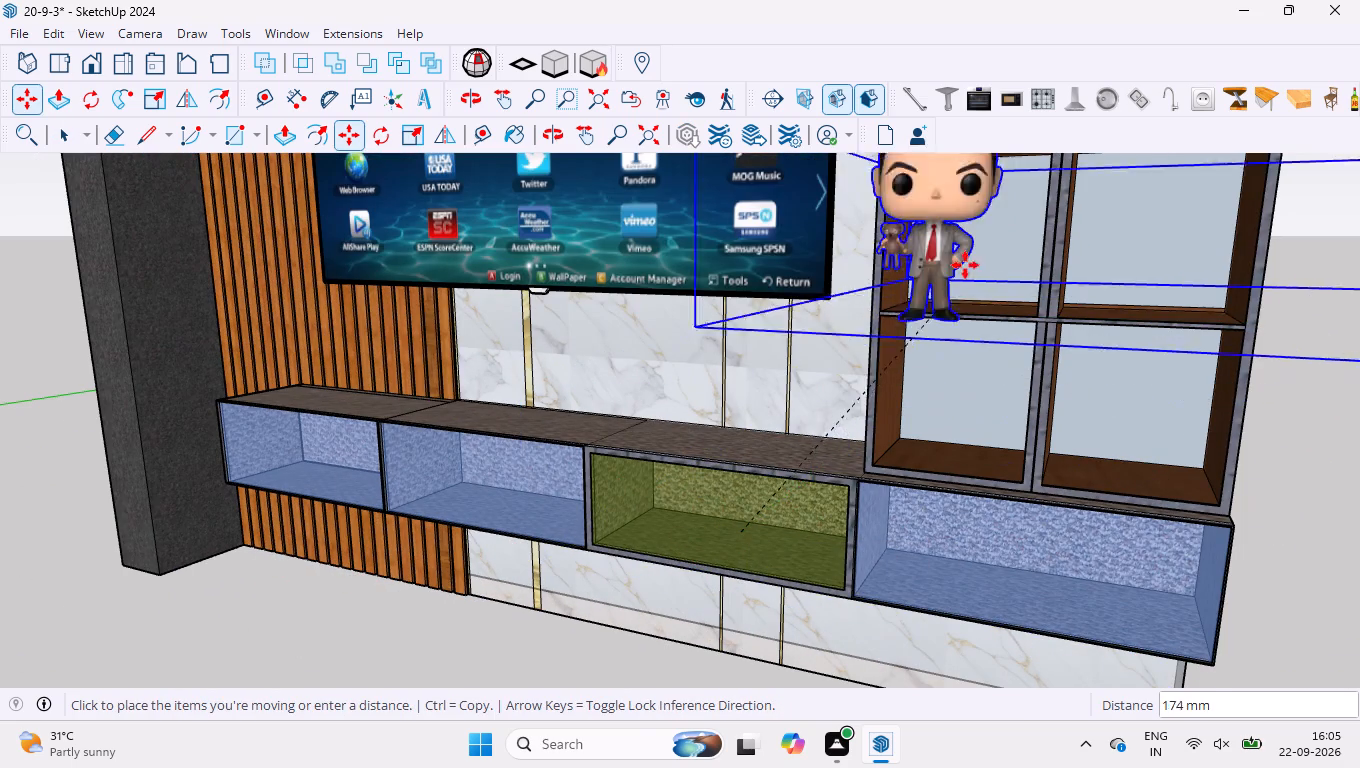
scroll(968, 256, "up", 19)
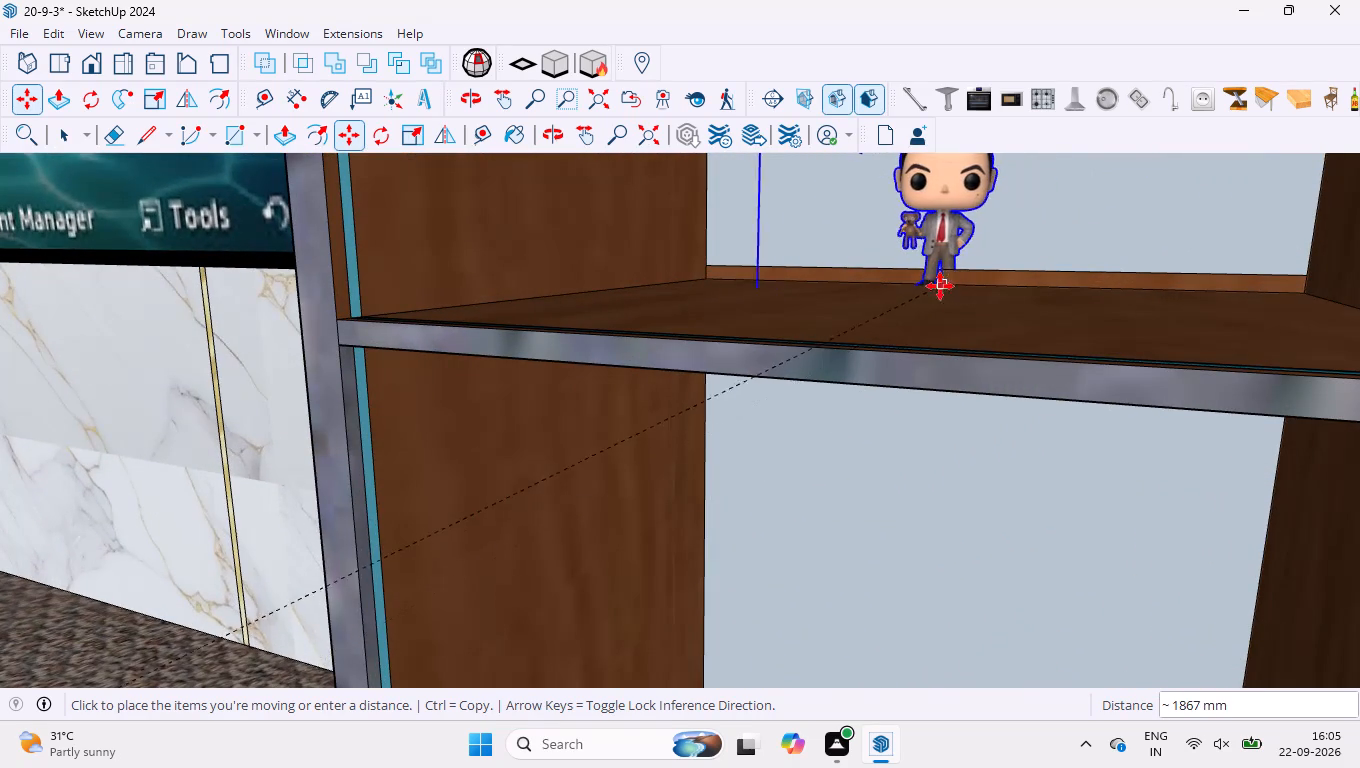
left_click(936, 303)
Undo the Mr Bean figure's move into the compartment below the sailboat picture.
scroll(900, 421, "down", 9)
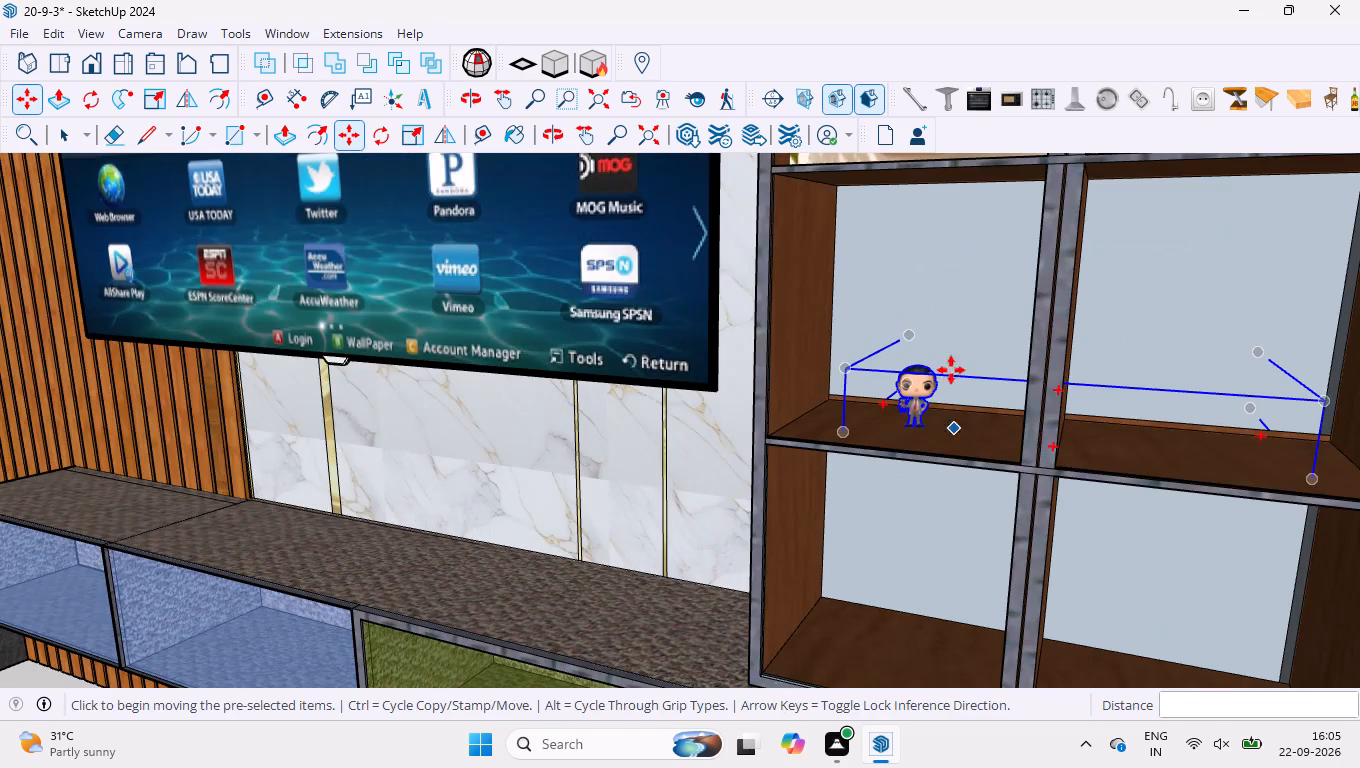
left_click(412, 137)
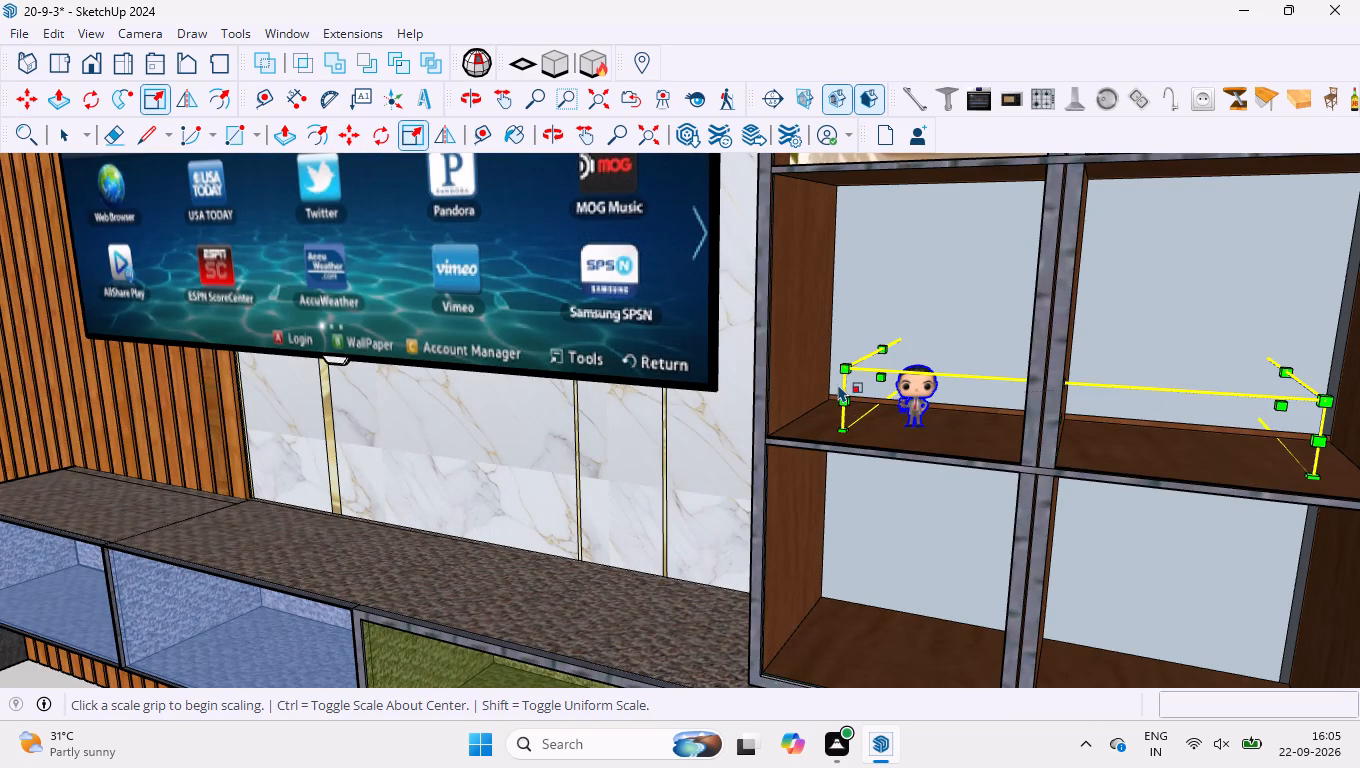
key("ctrl+z")
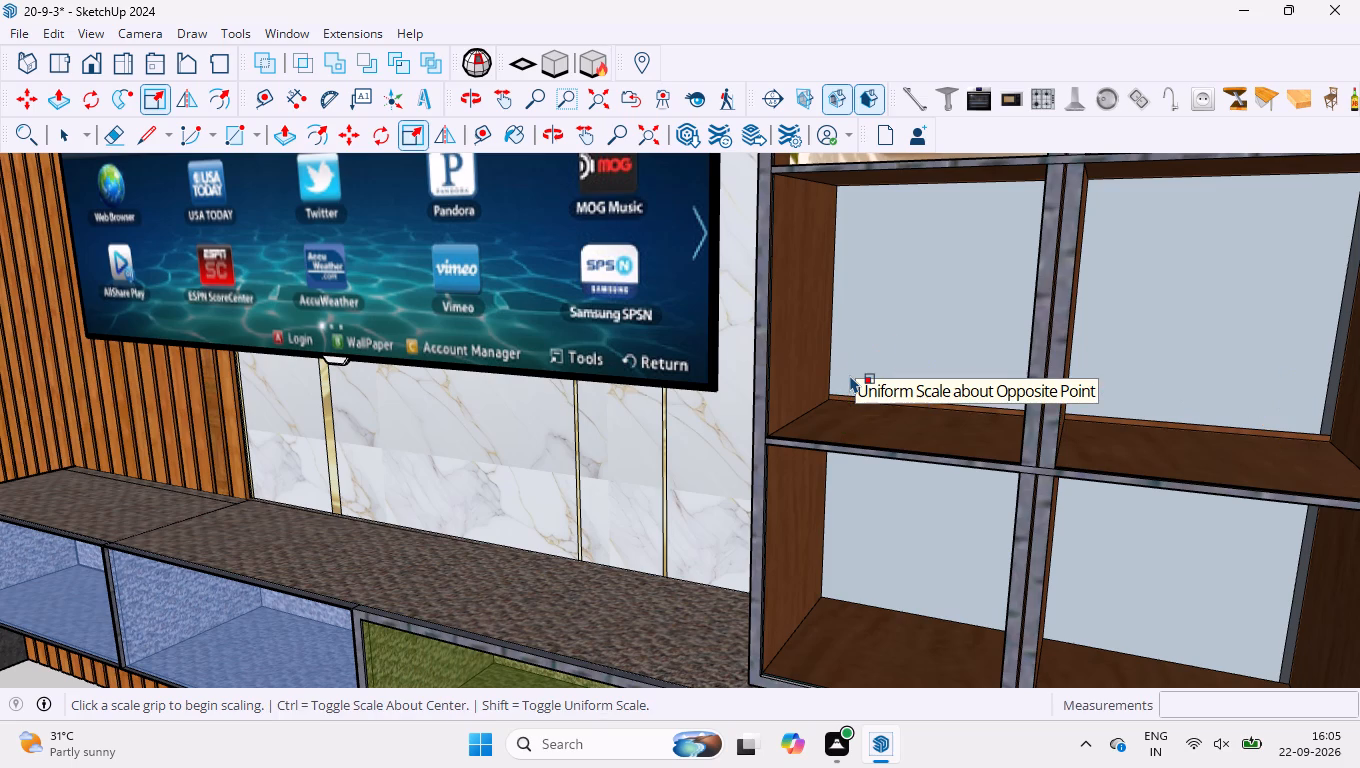
Scale the Mr Bean figure along the red axis past its opposite side, to a factor of about -1.
scroll(898, 345, "down", 13)
scroll(879, 445, "up", 4)
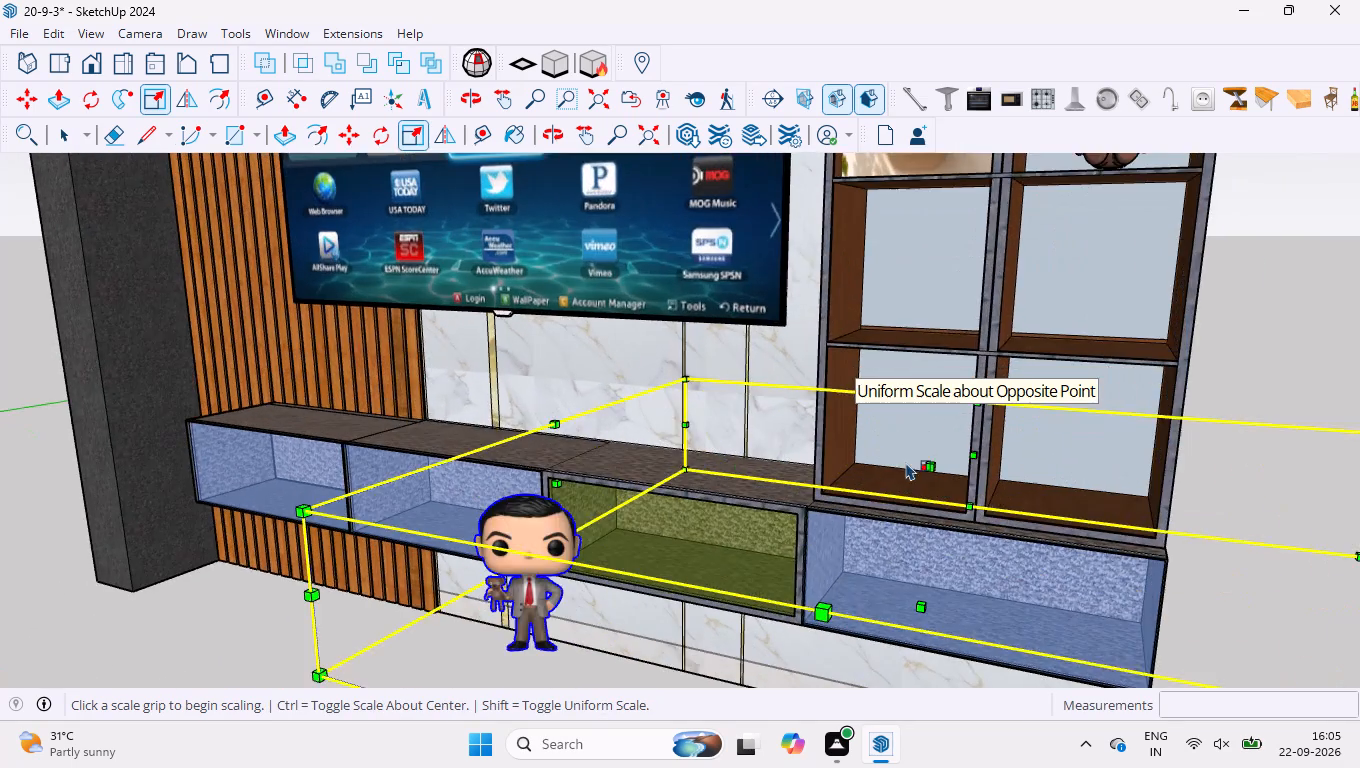
scroll(935, 501, "up", 3)
scroll(891, 457, "down", 9)
scroll(1031, 491, "up", 4)
scroll(939, 446, "up", 4)
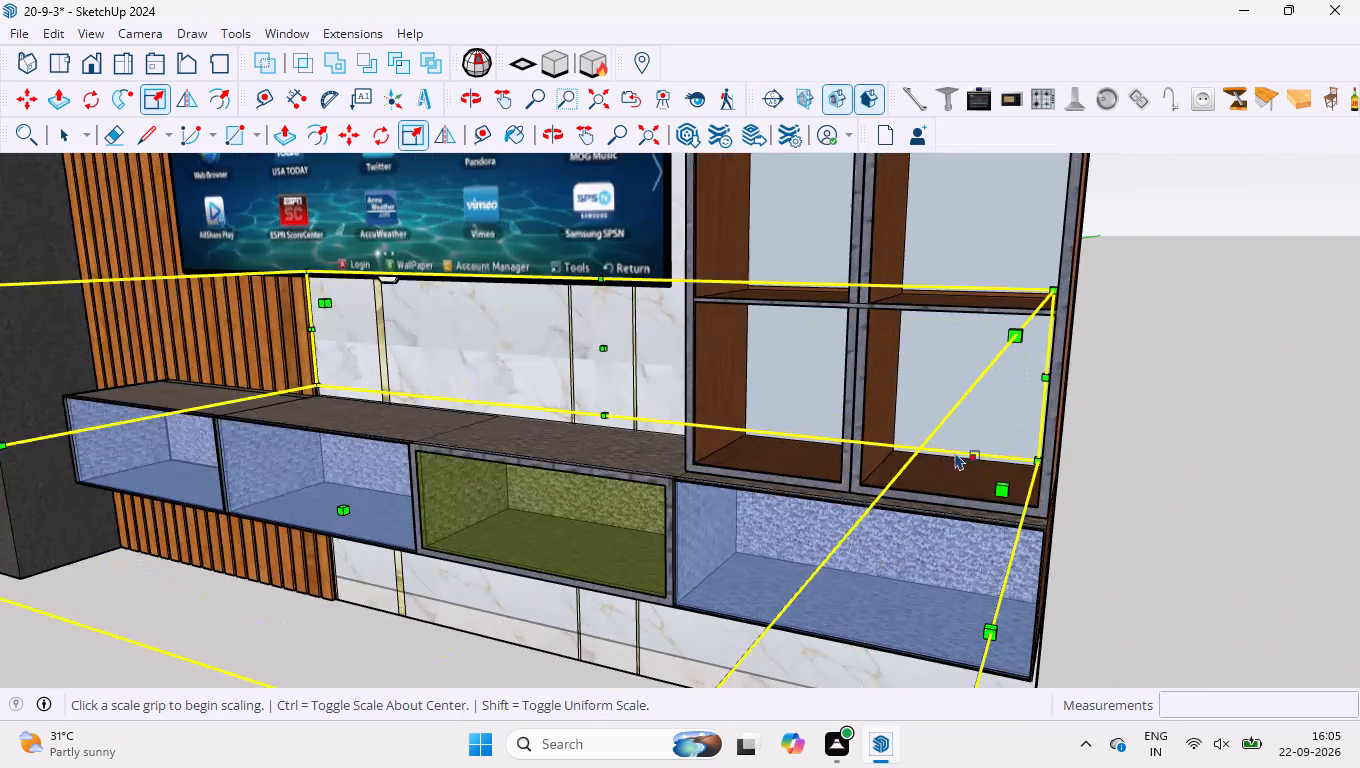
scroll(981, 460, "down", 2)
left_click(993, 472)
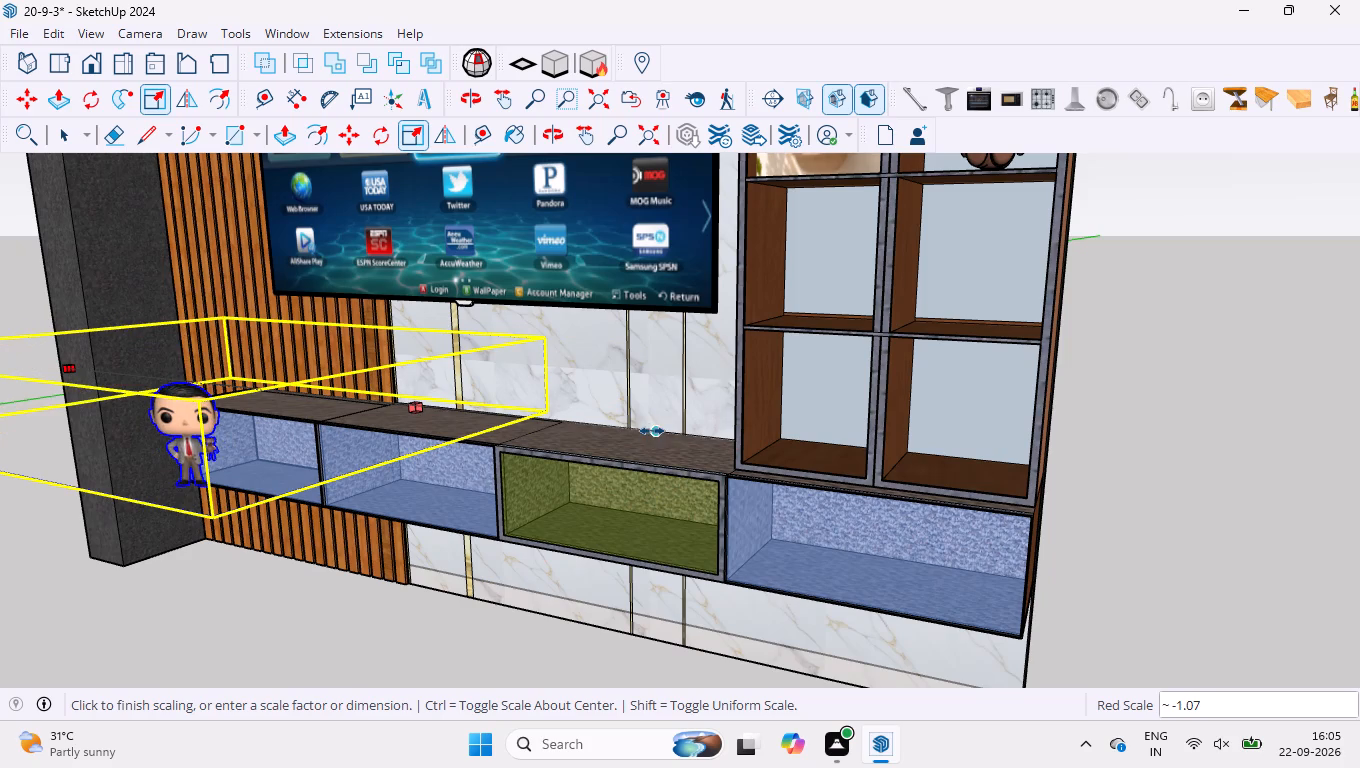
left_click(679, 434)
Adjust the Mr Bean figure's height with a freehand scale along the blue axis from its top face.
scroll(682, 448, "down", 4)
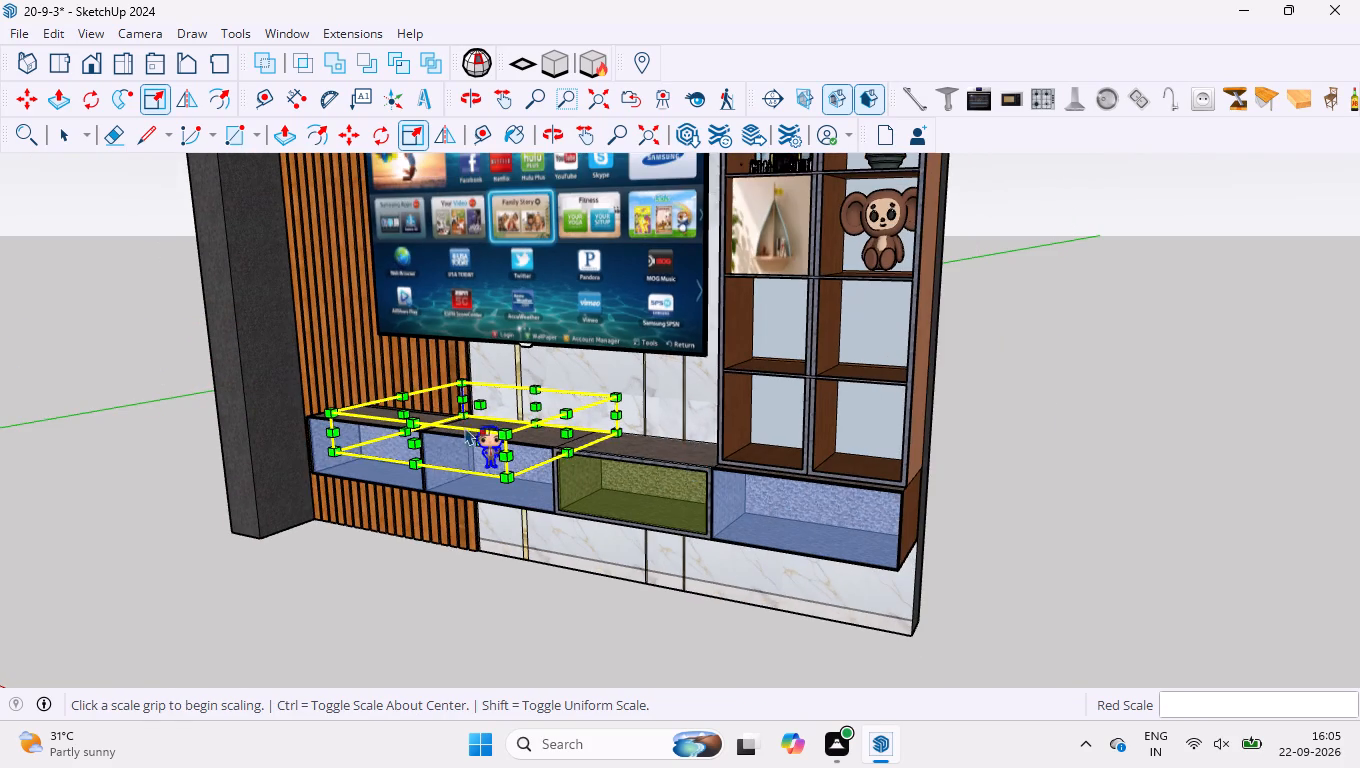
middle_click_drag(447, 424, 602, 473)
scroll(730, 541, "up", 4)
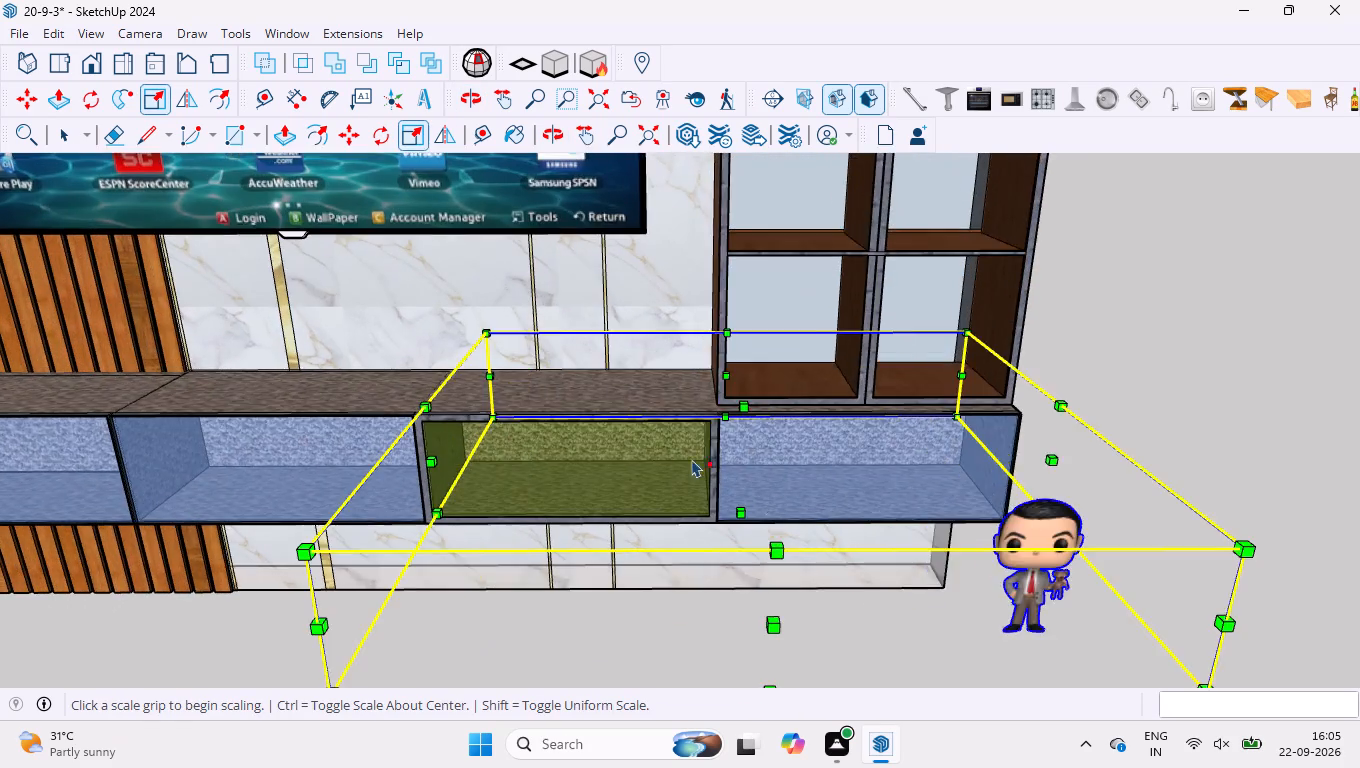
scroll(688, 454, "down", 3)
scroll(738, 547, "up", 3)
scroll(713, 473, "down", 3)
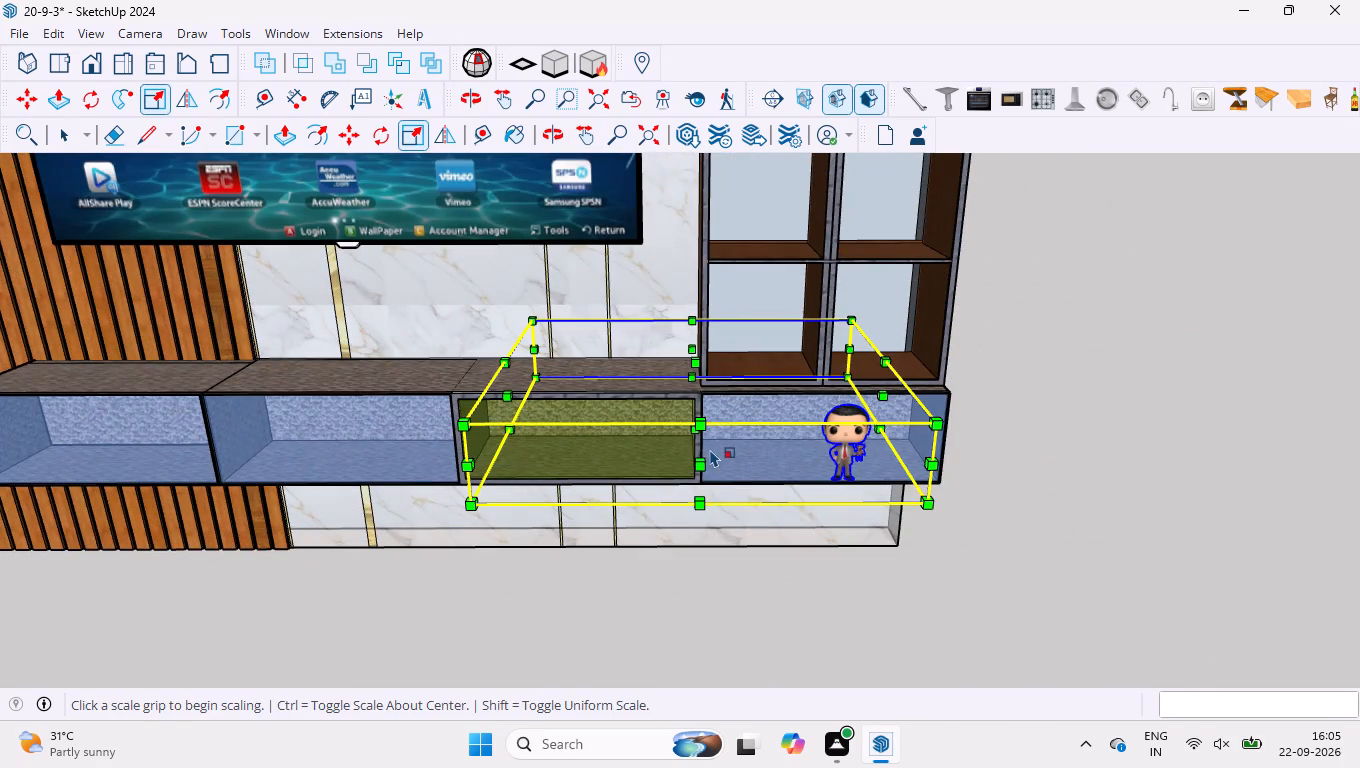
middle_click_drag(710, 457, 697, 516)
scroll(664, 427, "down", 8)
middle_click_drag(684, 487, 675, 564)
scroll(688, 554, "up", 10)
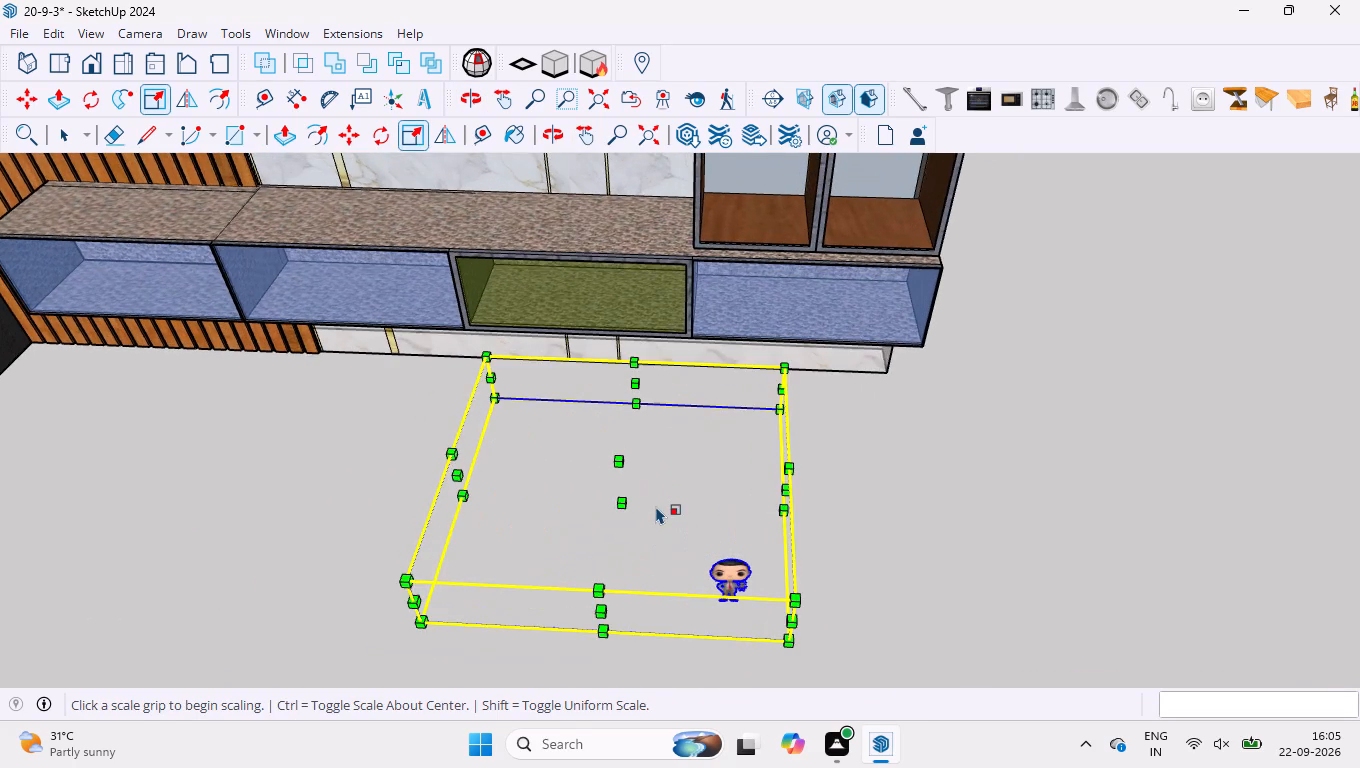
scroll(656, 506, "up", 1)
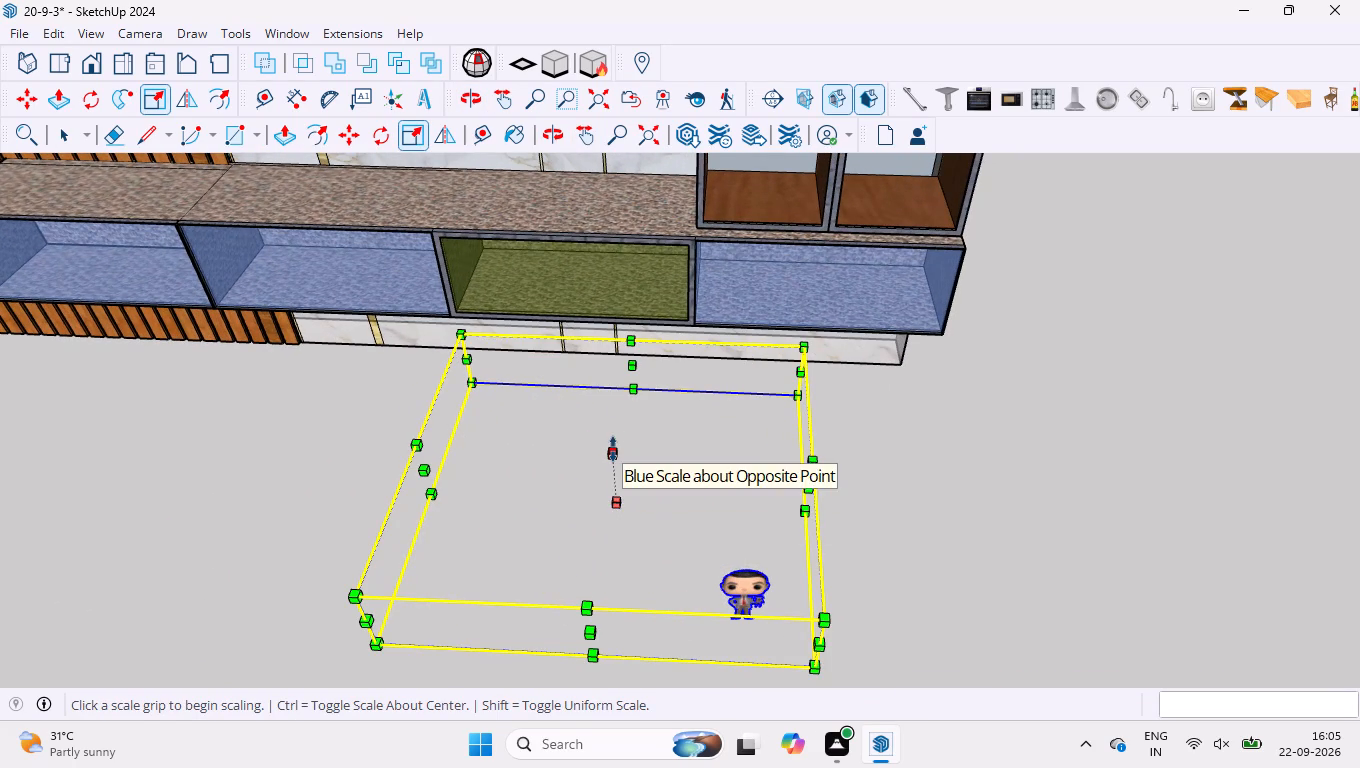
left_click(613, 449)
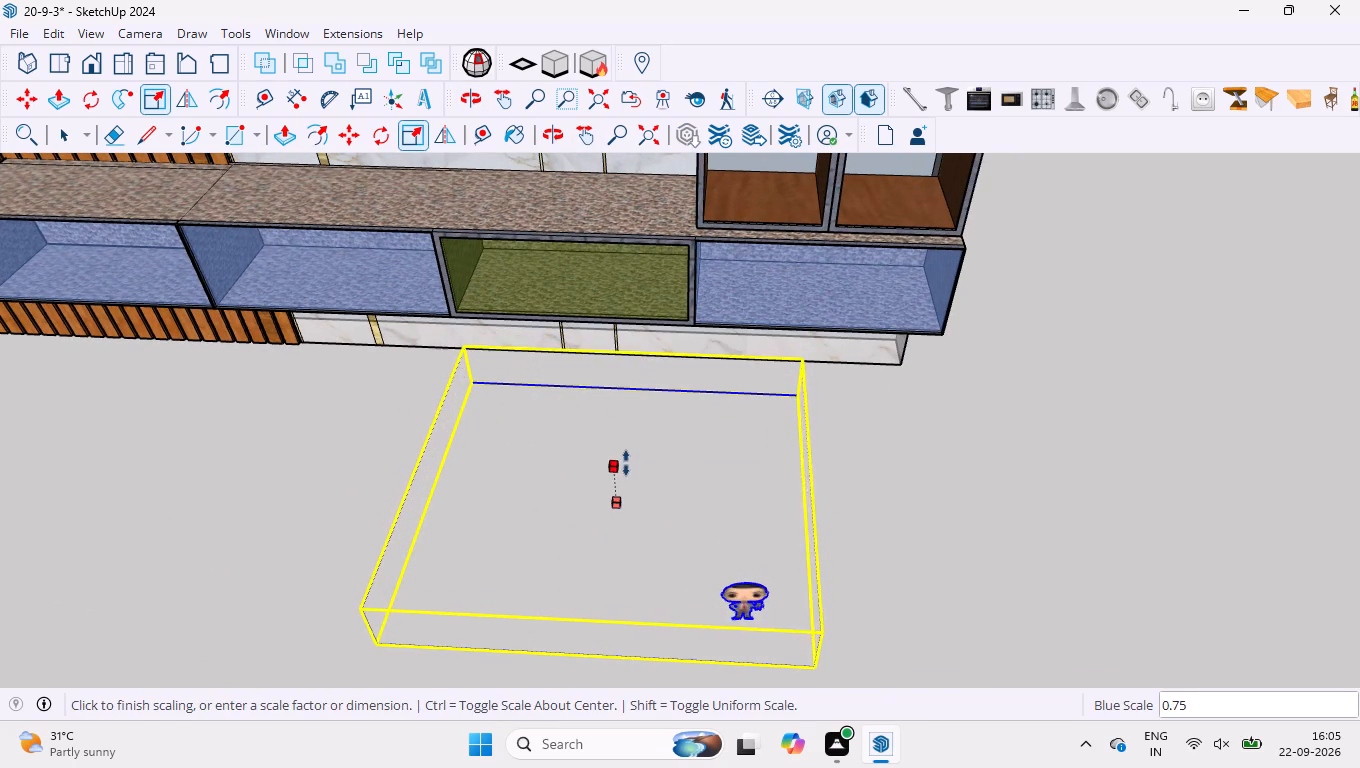
left_click(639, 432)
Shrink the Mr Bean figure along the red axis to a factor of about 0.27, then deselect it.
middle_click_drag(542, 498, 851, 488)
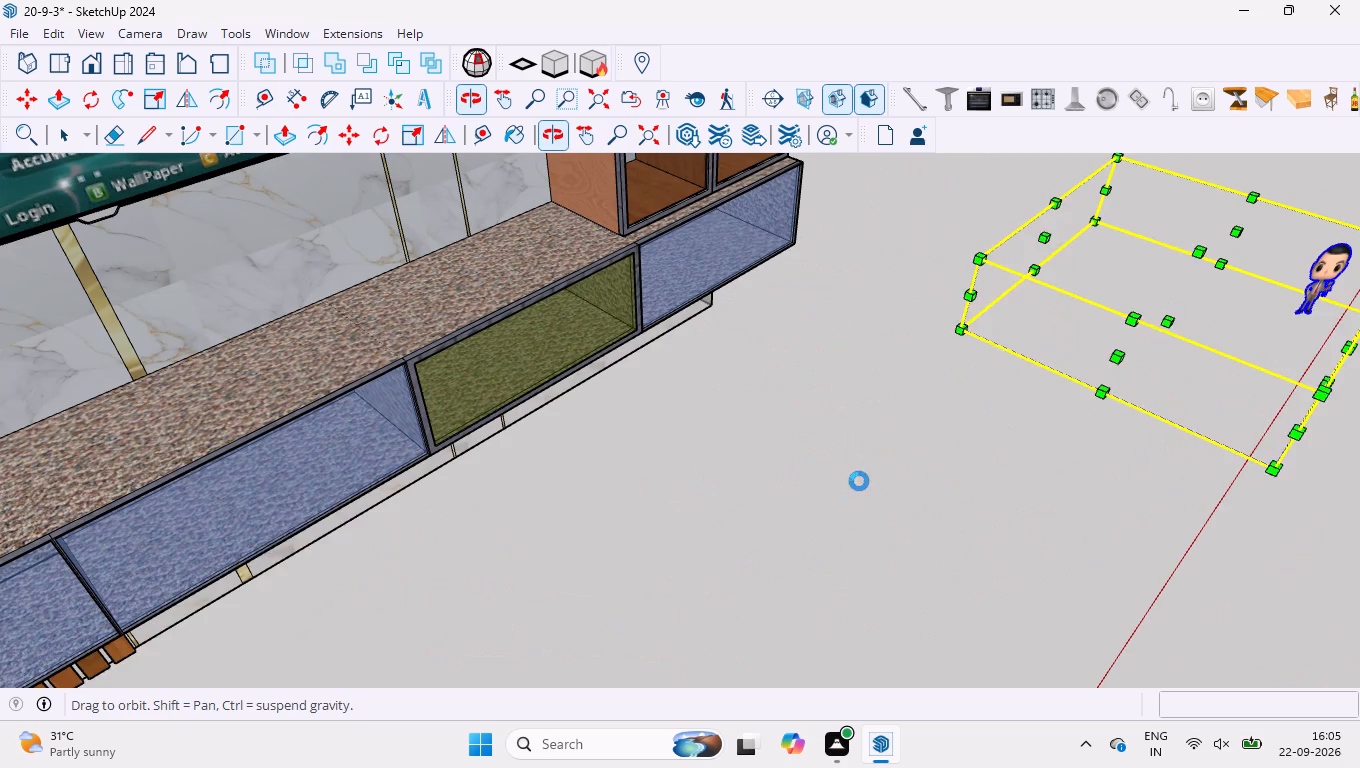
scroll(832, 354, "down", 3)
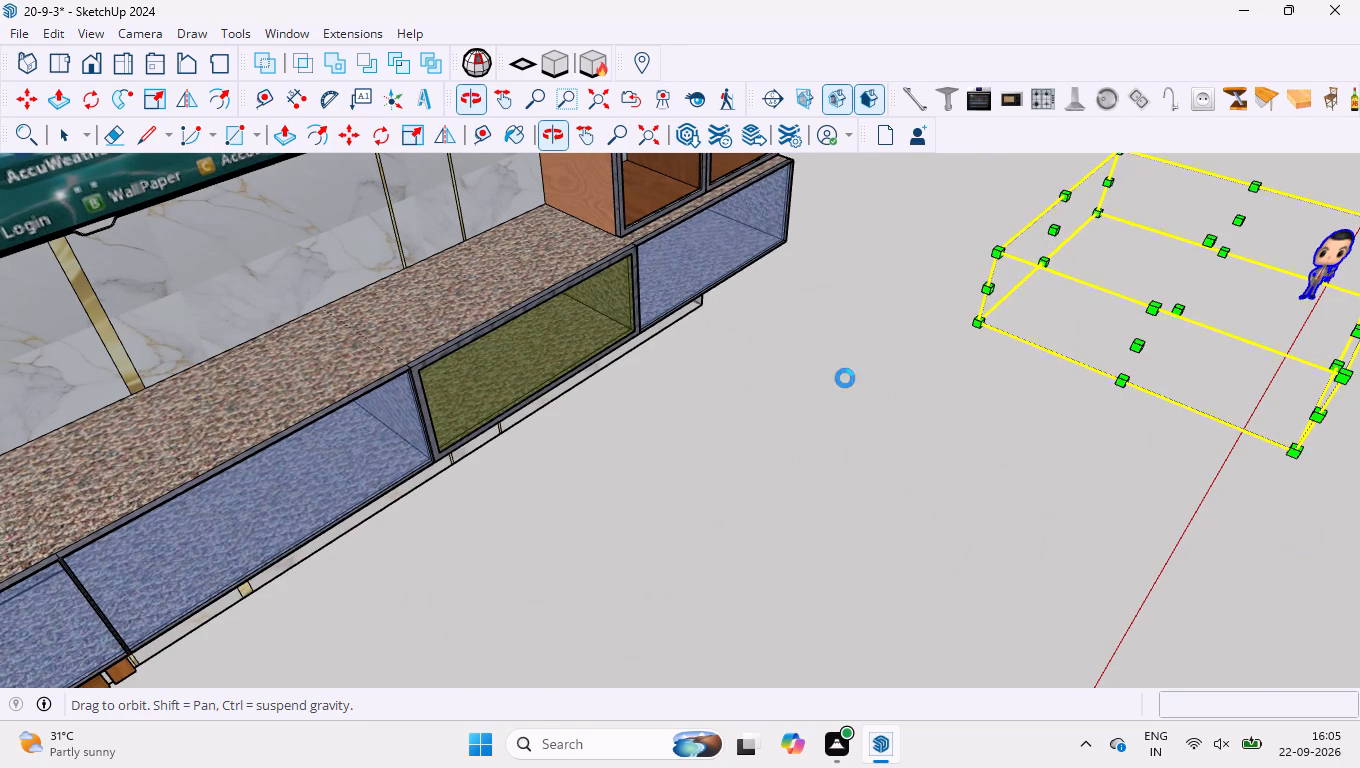
scroll(861, 383, "down", 3)
scroll(1087, 301, "up", 5)
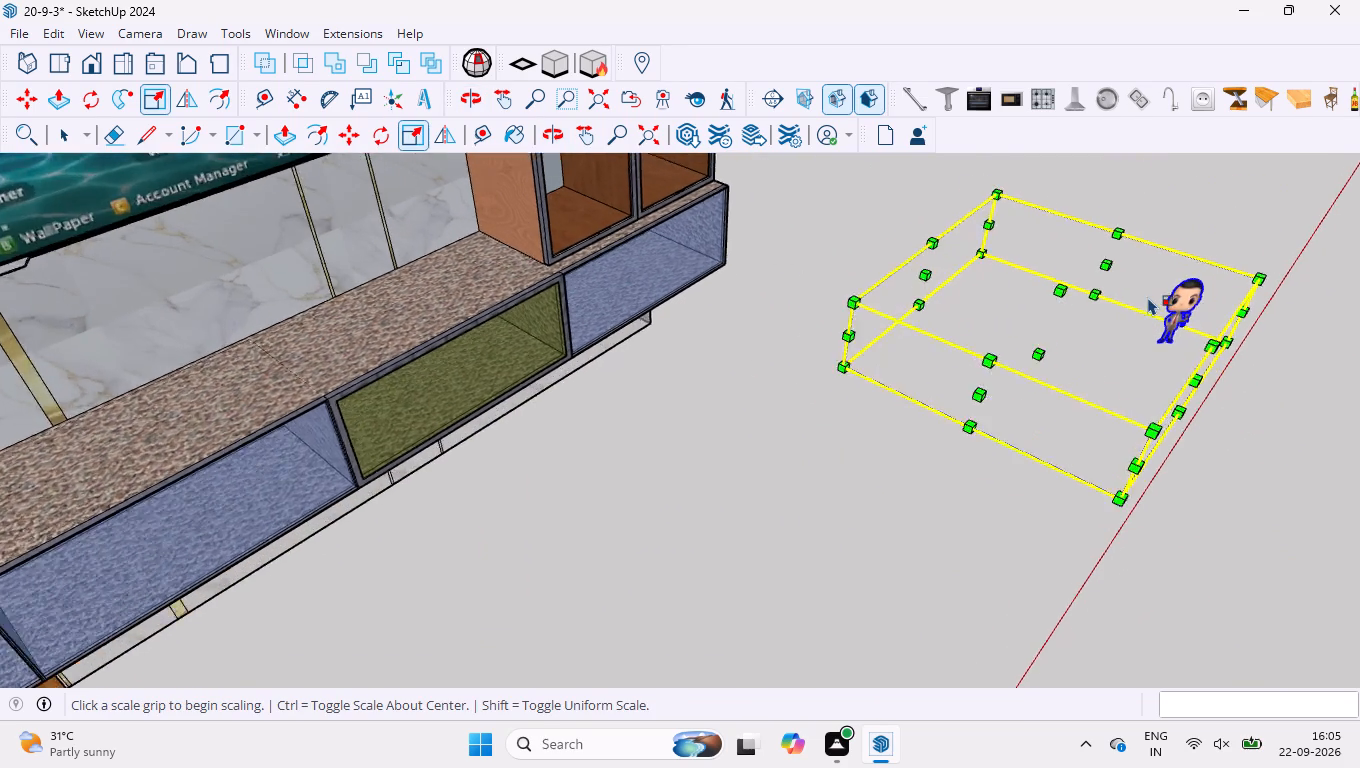
scroll(1148, 297, "up", 1)
left_click(952, 408)
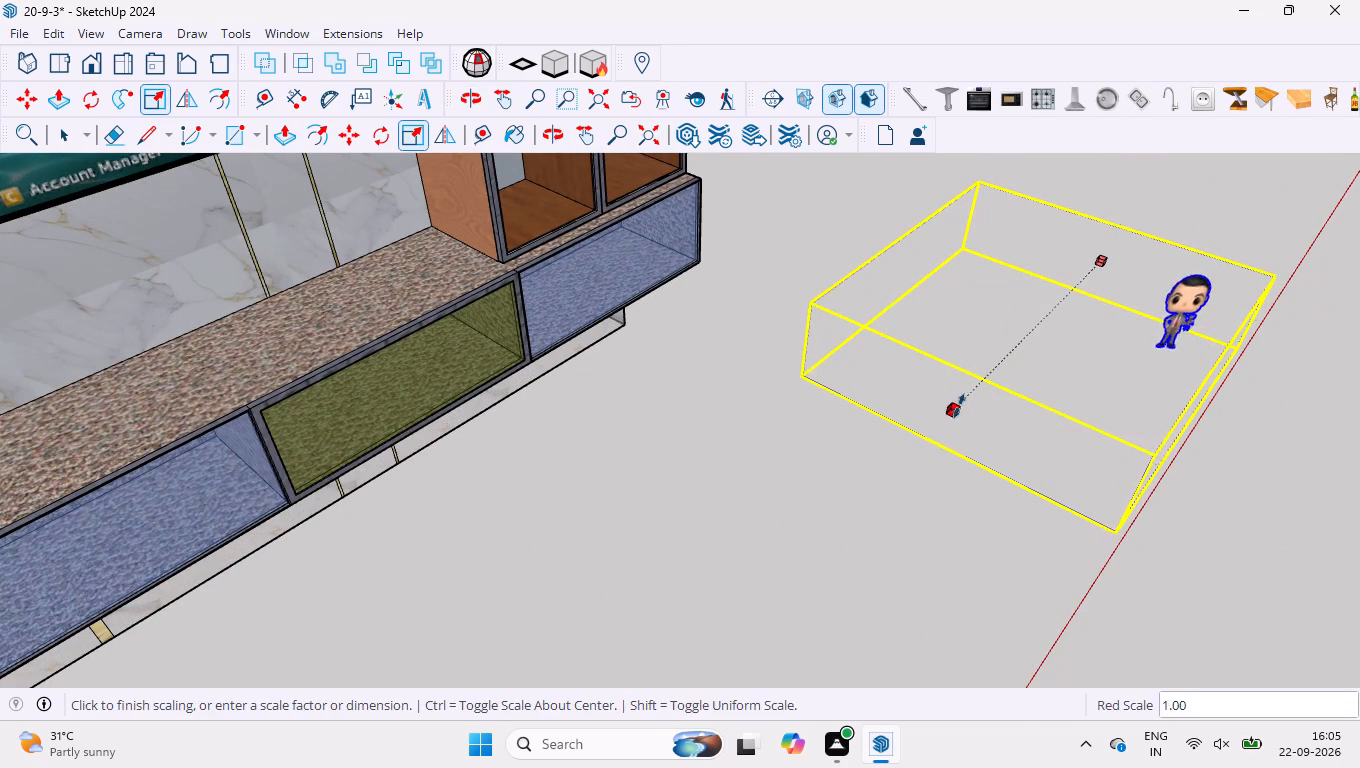
left_click(1073, 301)
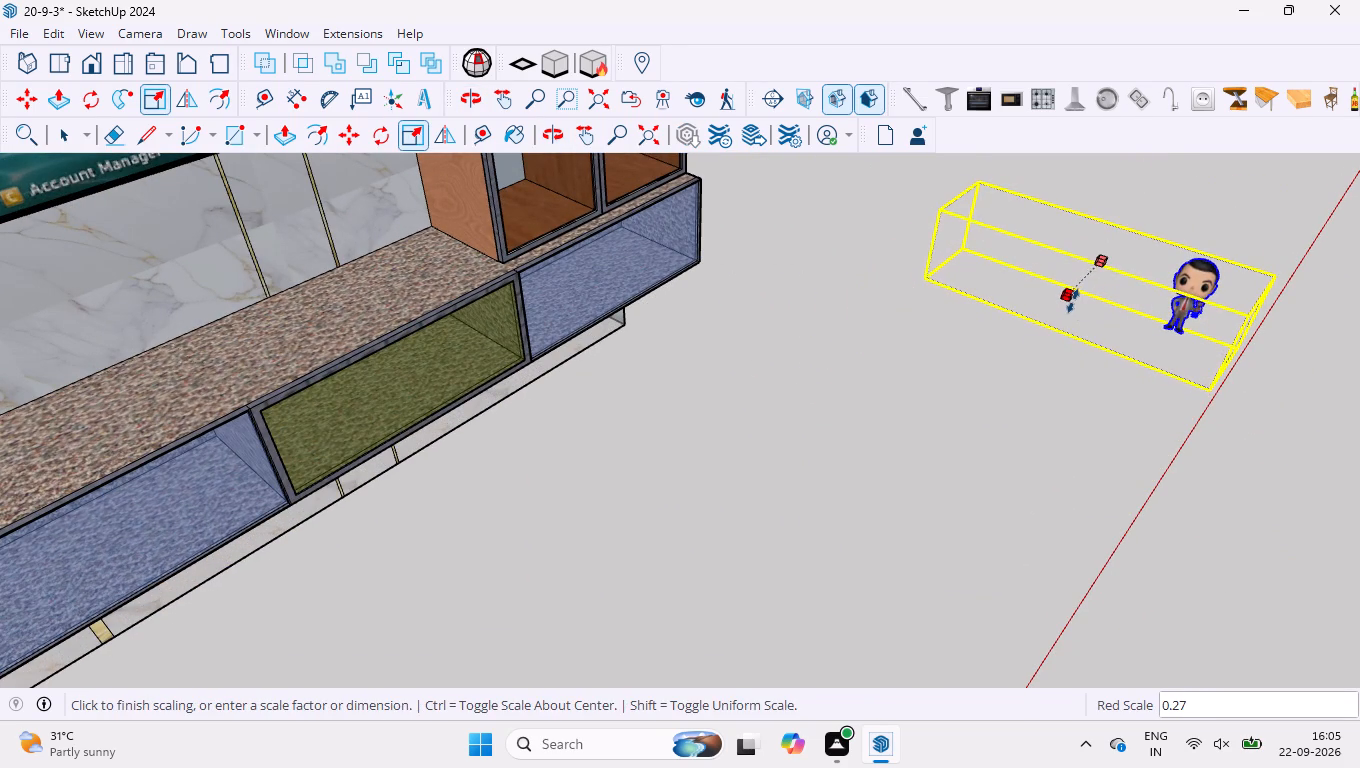
scroll(926, 387, "down", 3)
left_click(892, 412)
key("space")
left_click(894, 417)
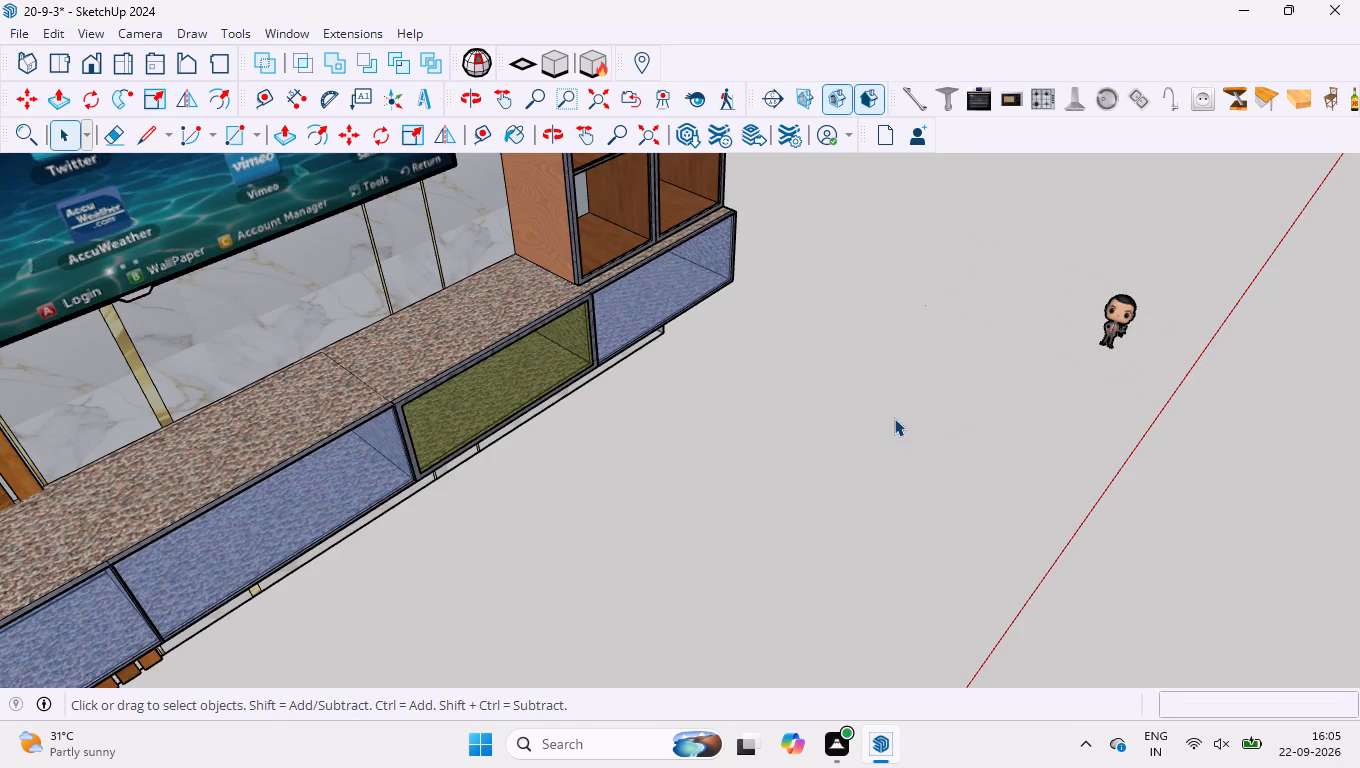
Move the Mr Bean figure by its bounding box's lower back corner to the back-left floor corner of the compartment below the sailboat picture.
scroll(762, 419, "up", 3)
scroll(748, 441, "down", 8)
middle_click_drag(1007, 445, 762, 425)
scroll(805, 398, "down", 5)
scroll(816, 275, "up", 7)
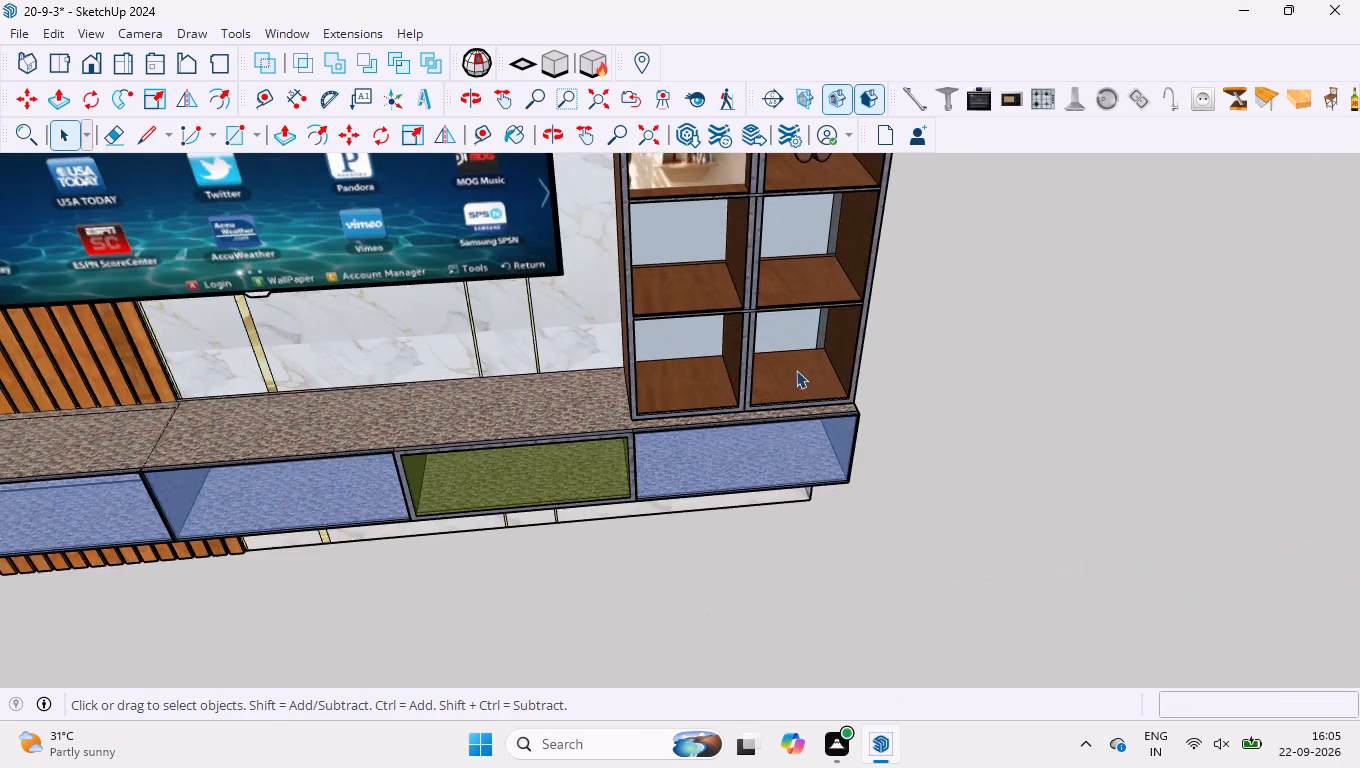
scroll(782, 369, "down", 8)
middle_click_drag(732, 492, 689, 350)
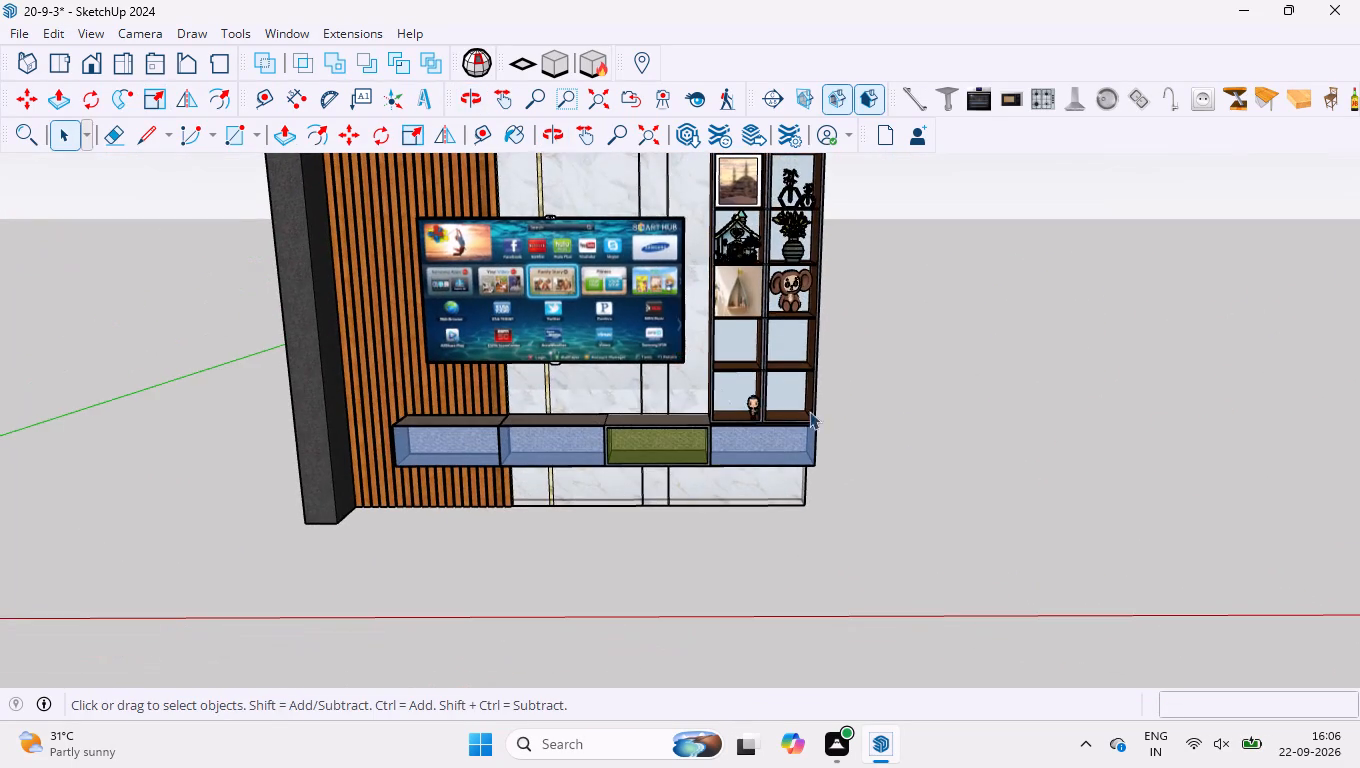
scroll(805, 403, "up", 7)
left_click(678, 406)
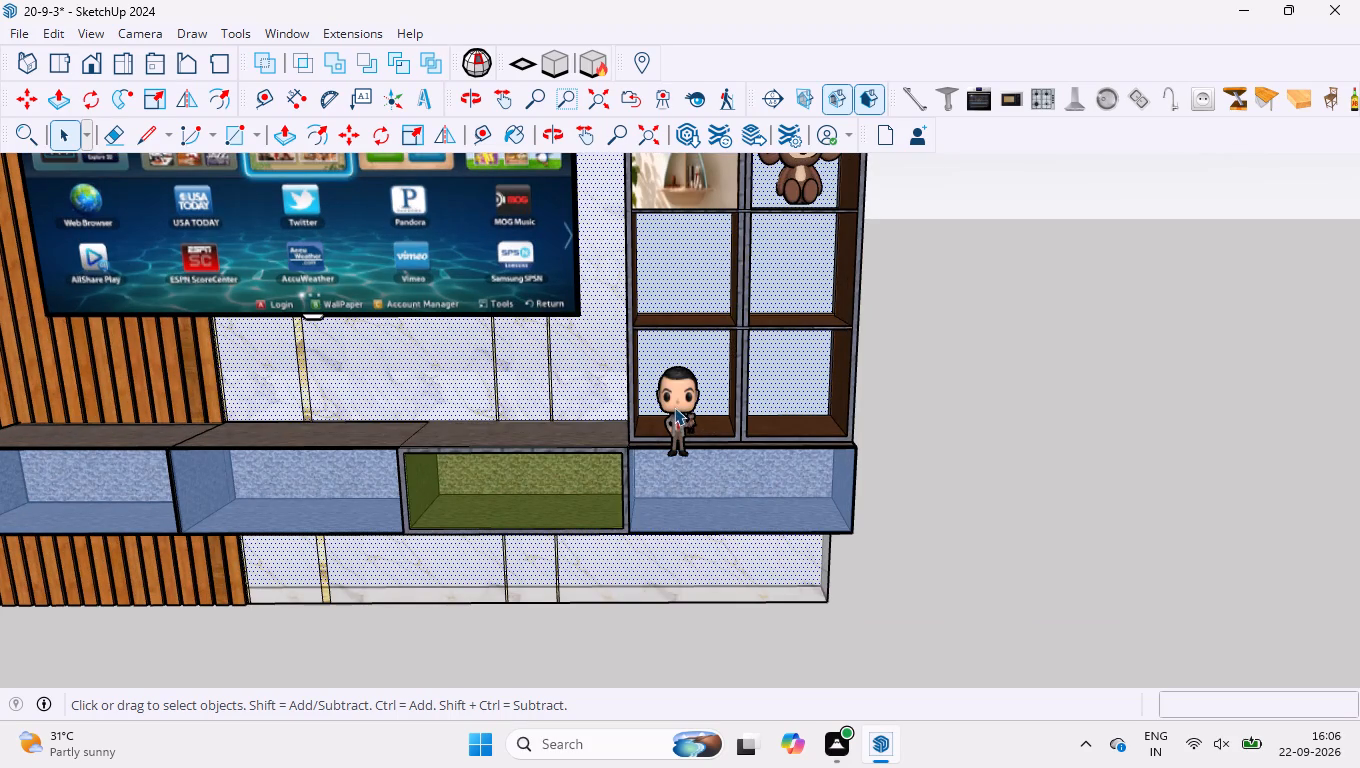
left_click(1104, 412)
left_click(688, 389)
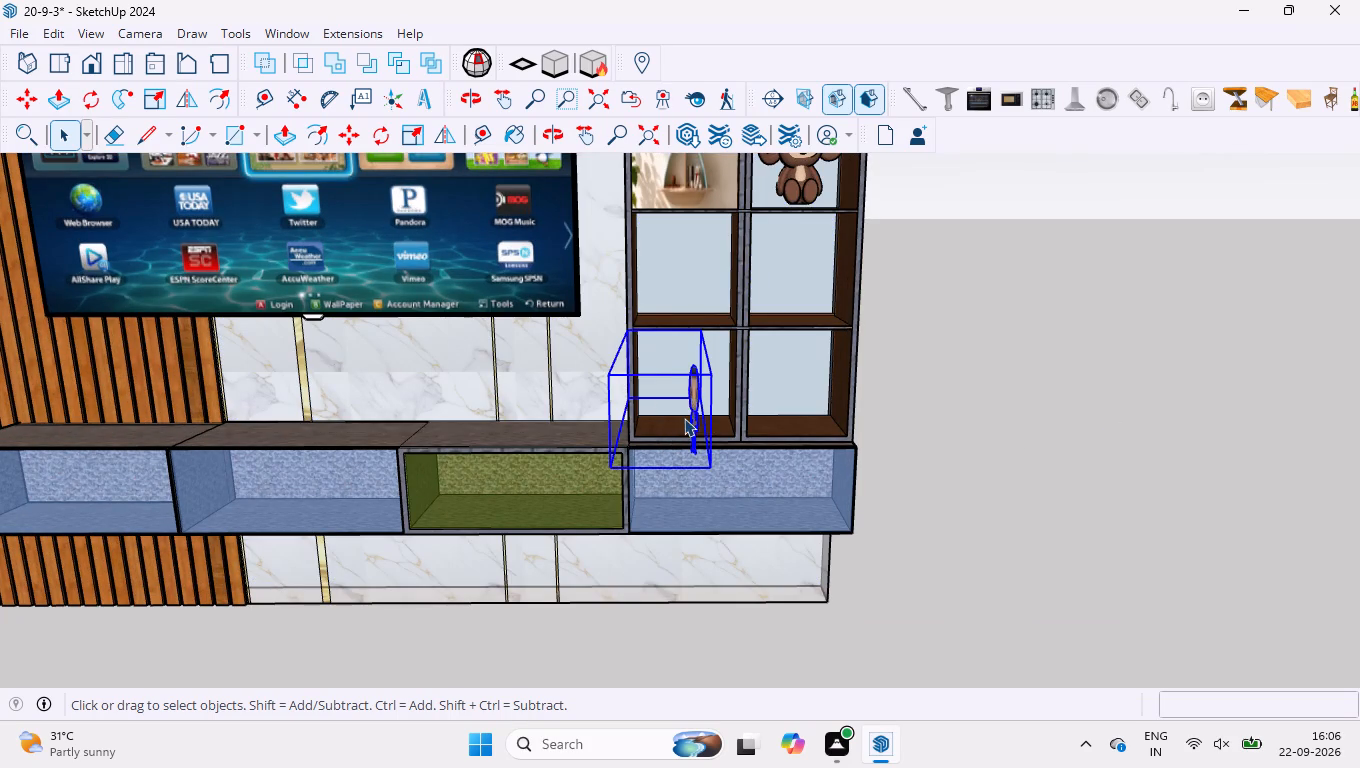
scroll(685, 417, "up", 4)
scroll(695, 432, "down", 3)
key("m")
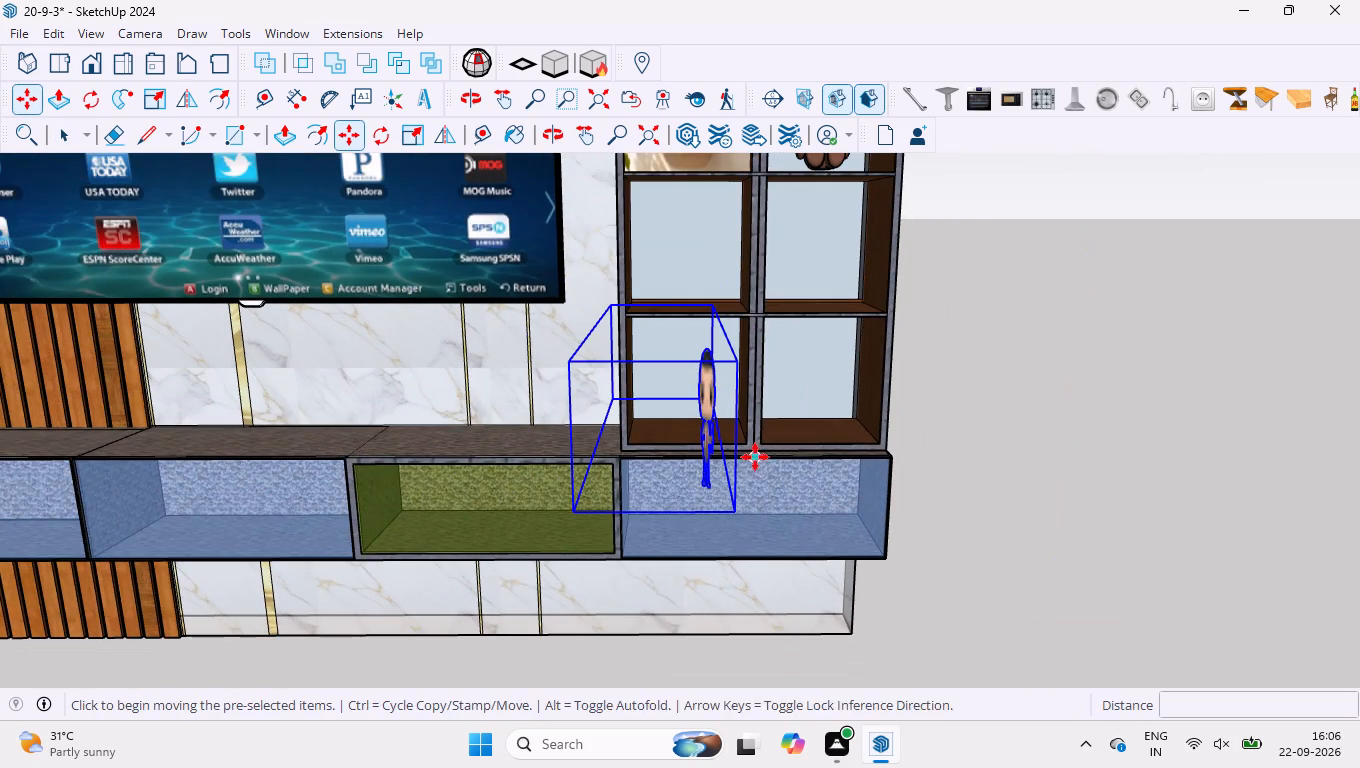
left_click(617, 399)
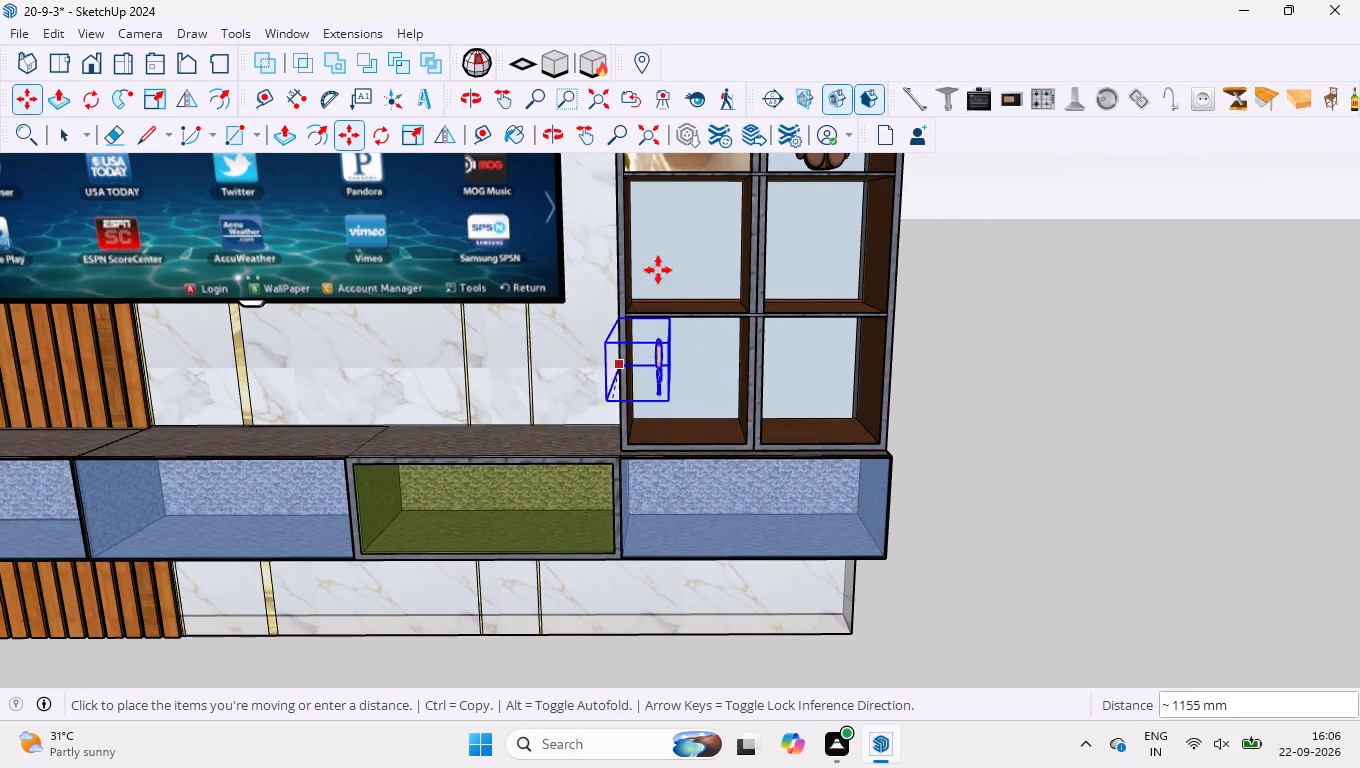
scroll(669, 231, "up", 10)
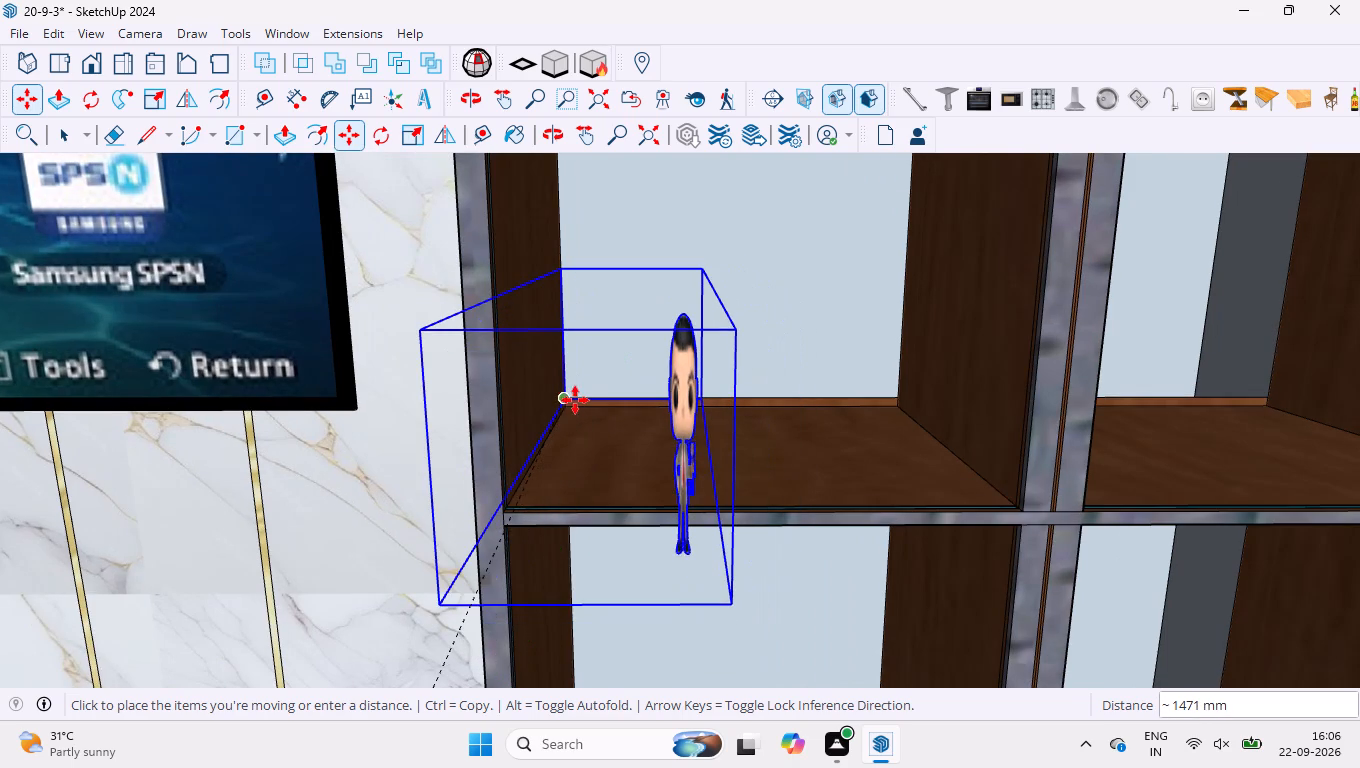
left_click(571, 400)
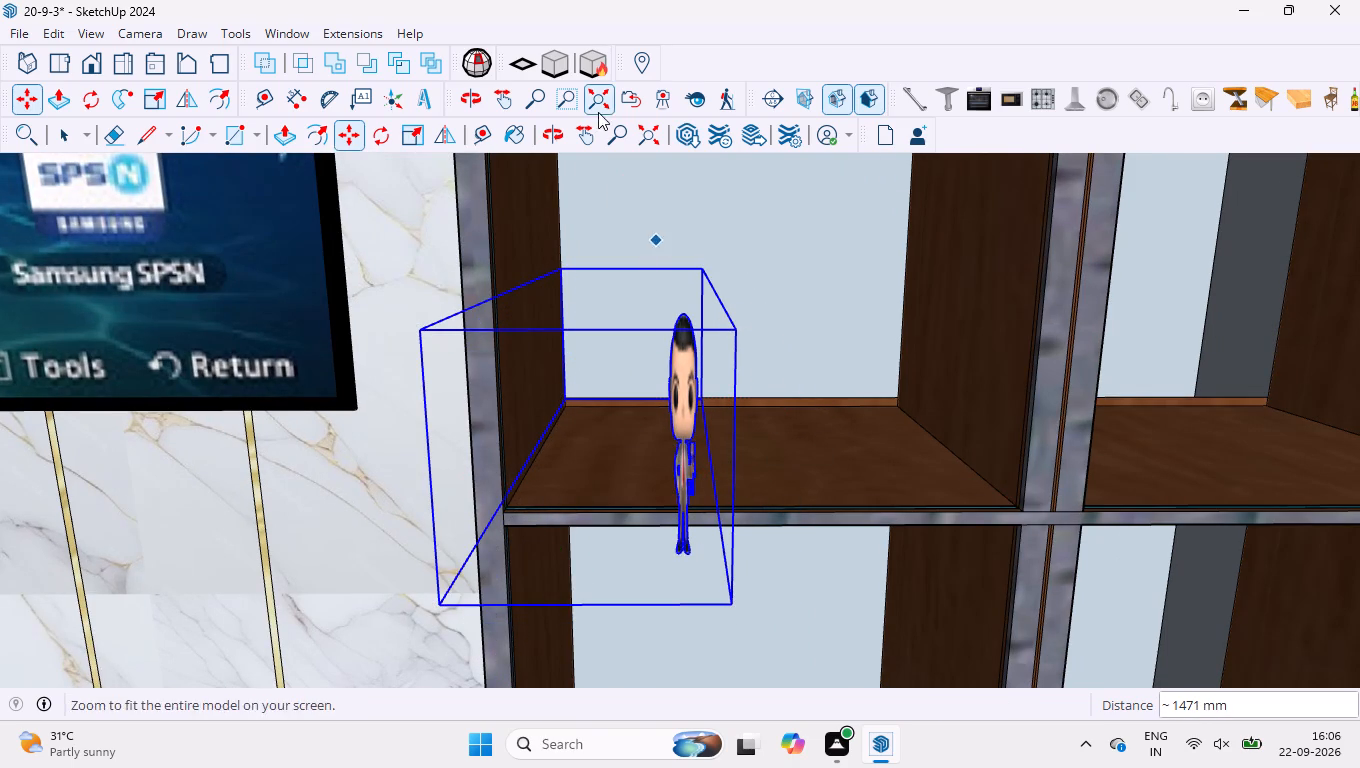
Scale the Mr Bean figure to about 0.31 along the green axis and about 2.44 along the red axis.
left_click(417, 131)
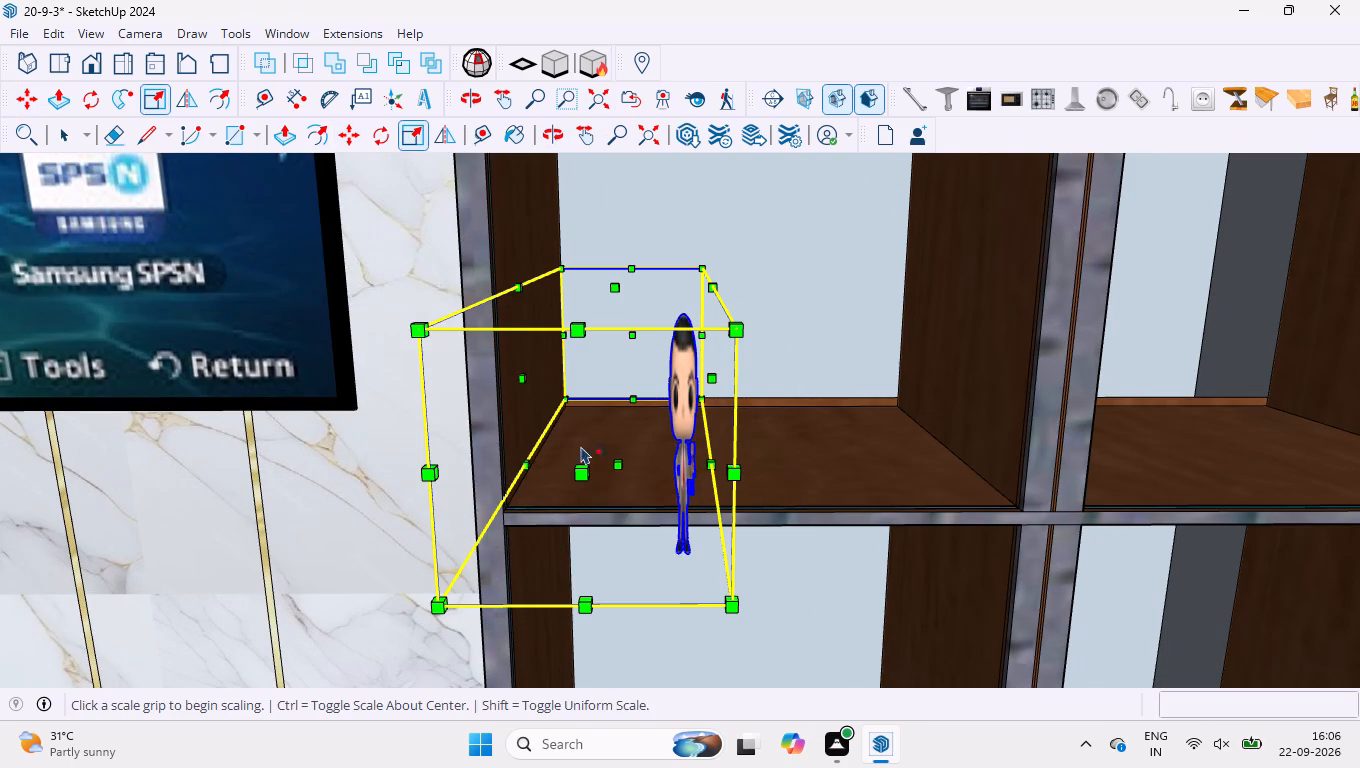
left_click(584, 476)
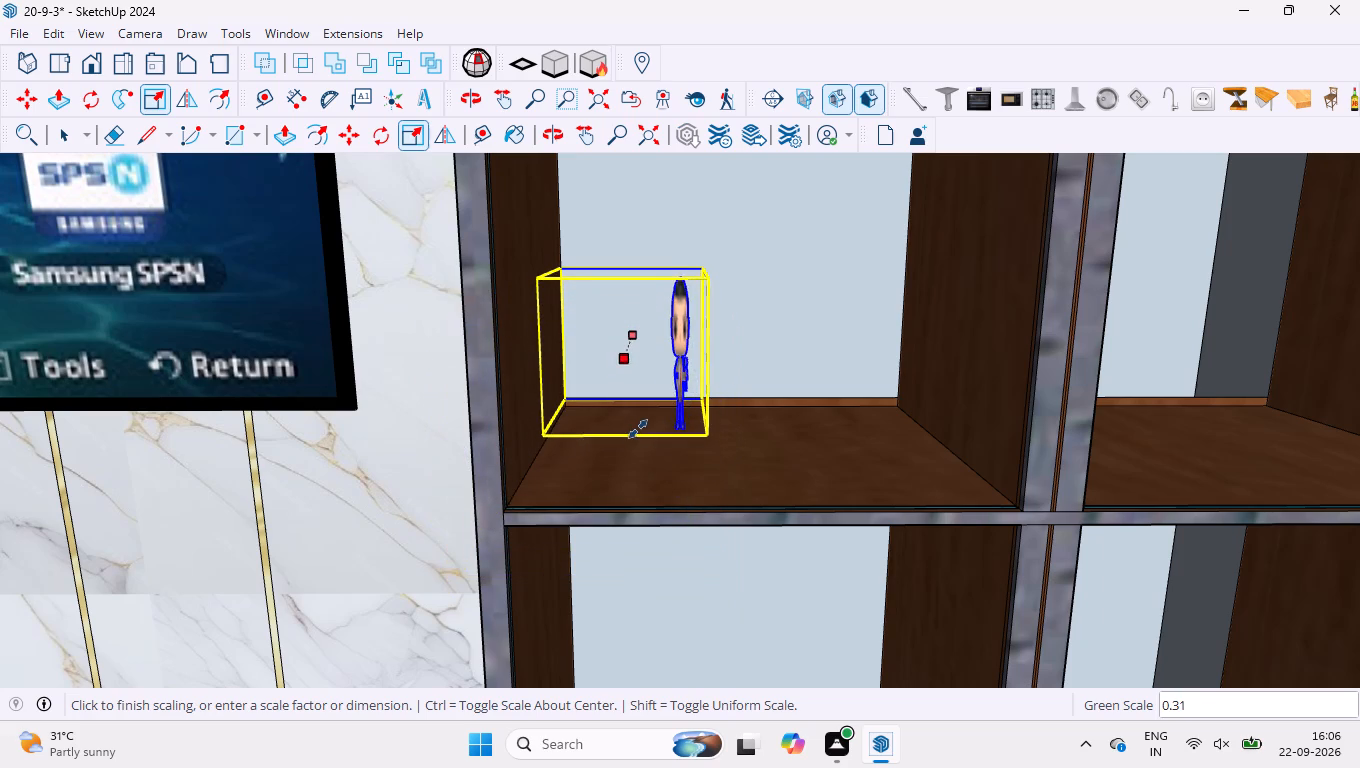
left_click(636, 440)
scroll(751, 366, "up", 1)
middle_click_drag(749, 365, 633, 377)
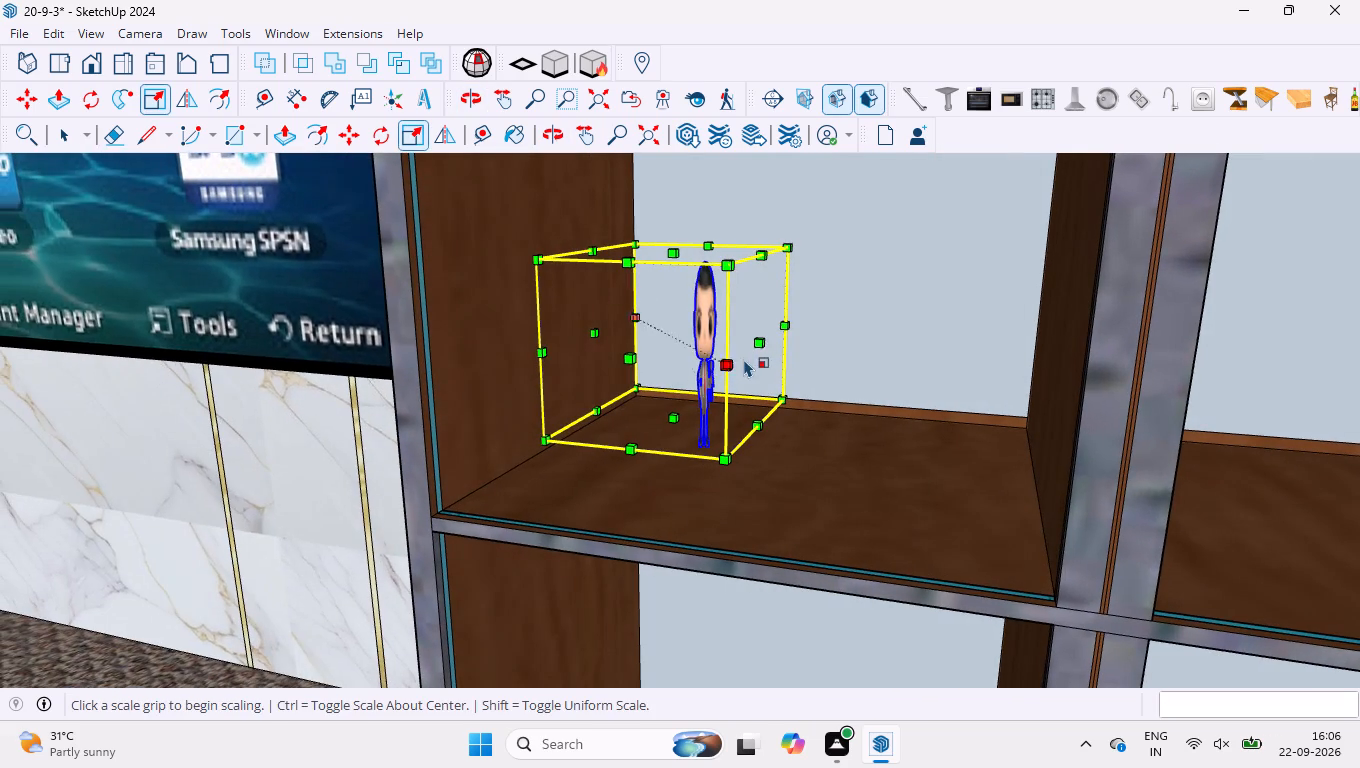
left_click(762, 341)
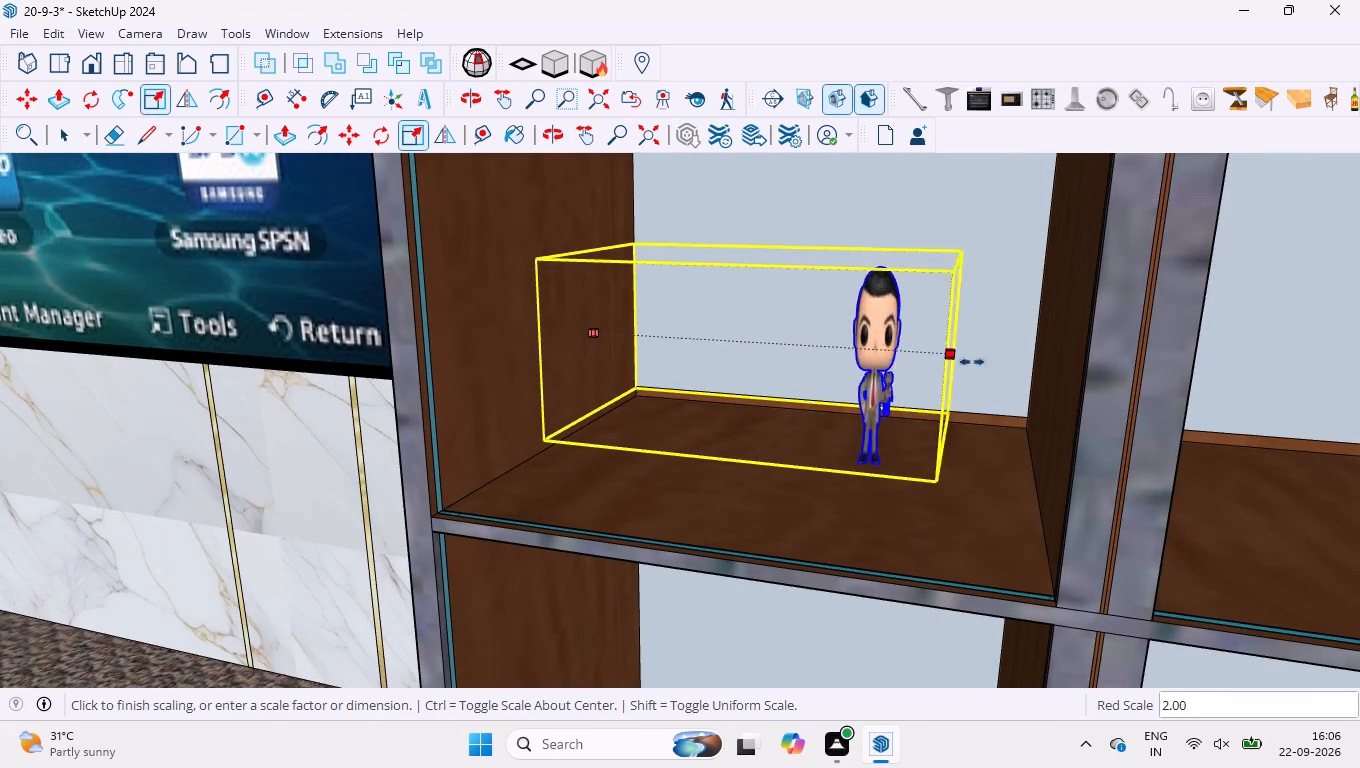
left_click(1047, 371)
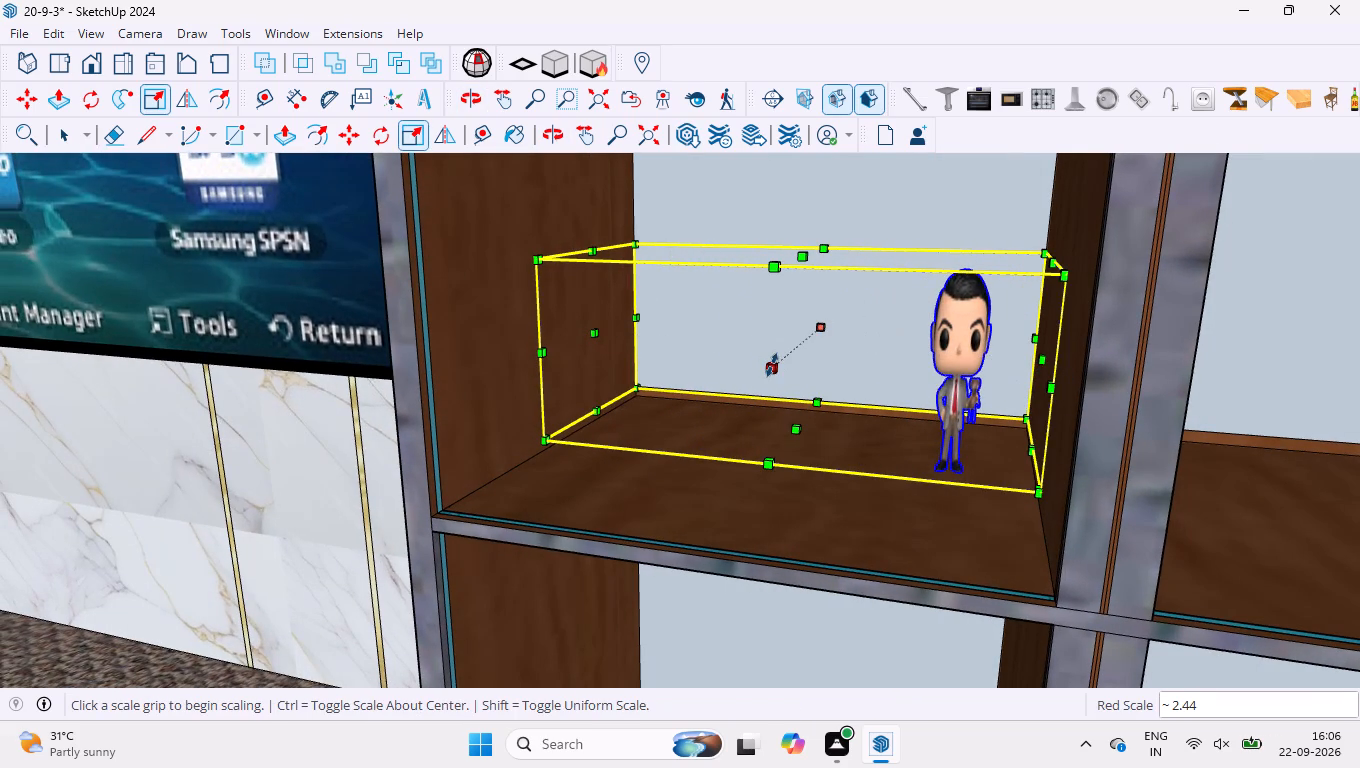
Scale the Mr Bean figure to 1.86 along the green axis and 0.75 along the red axis.
left_click(773, 365)
left_click(697, 420)
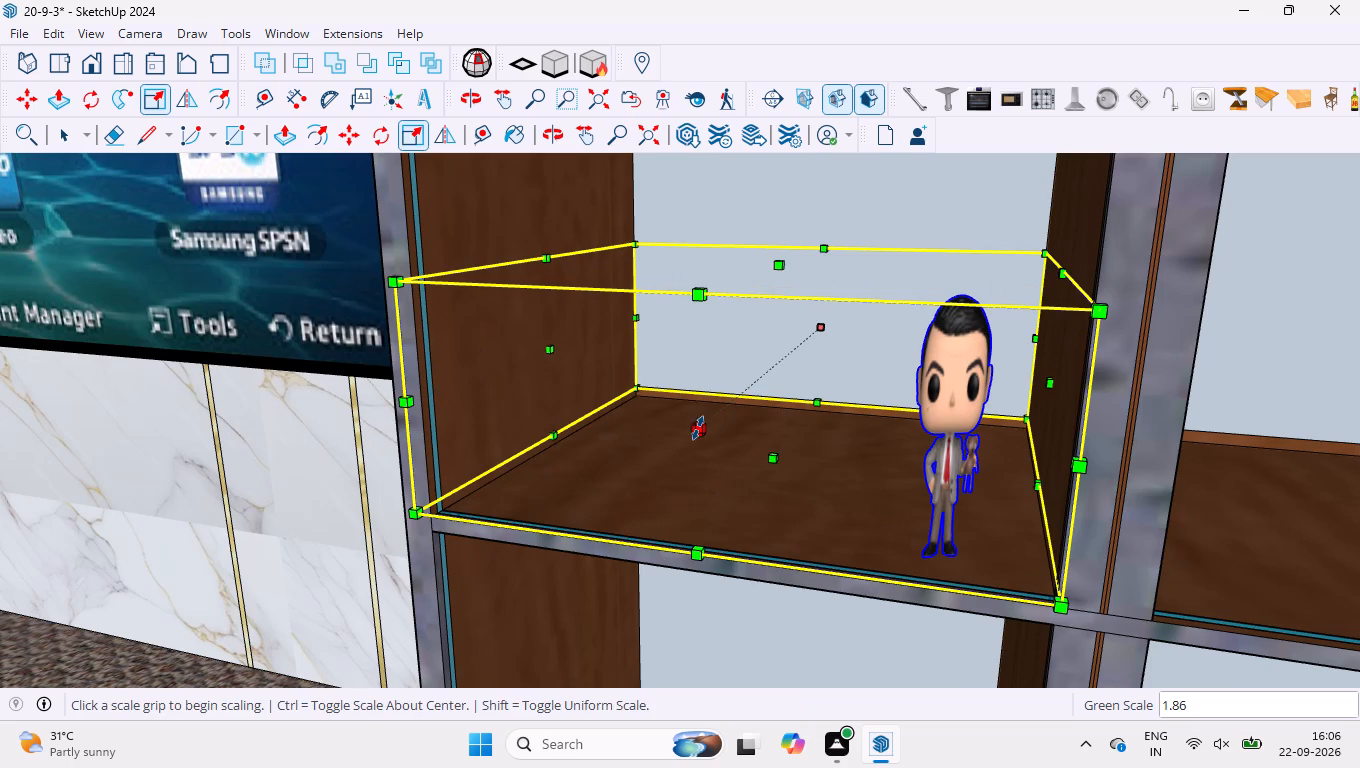
left_click(933, 400)
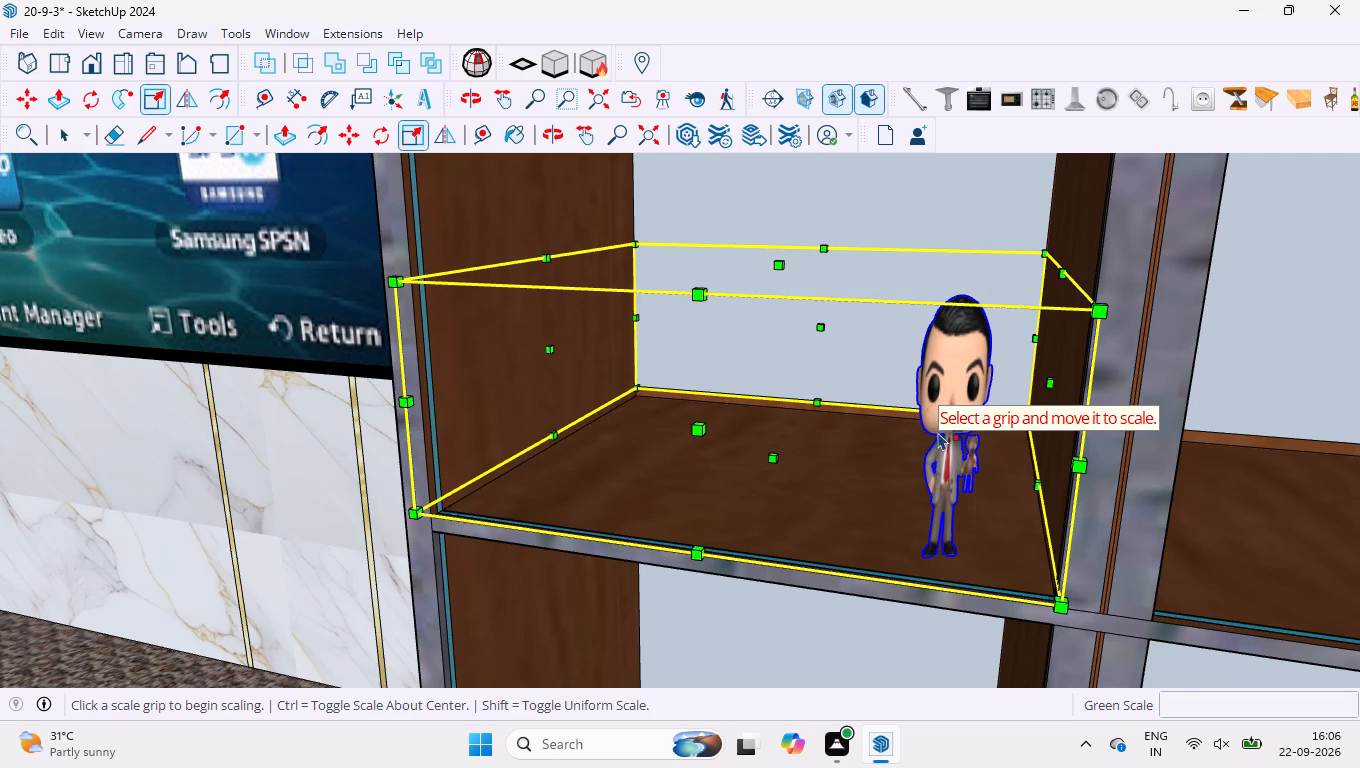
left_click(1055, 384)
left_click(907, 370)
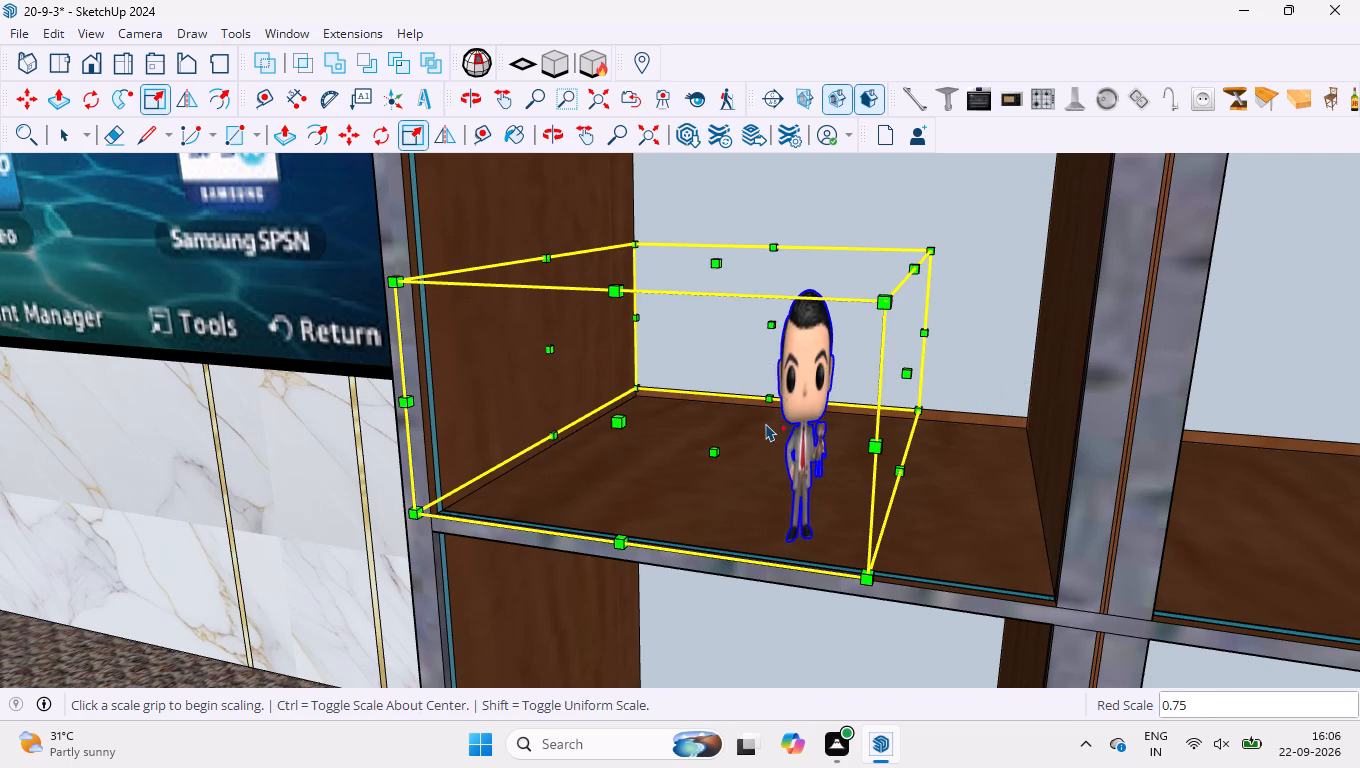
scroll(764, 422, "up", 2)
scroll(829, 405, "down", 2)
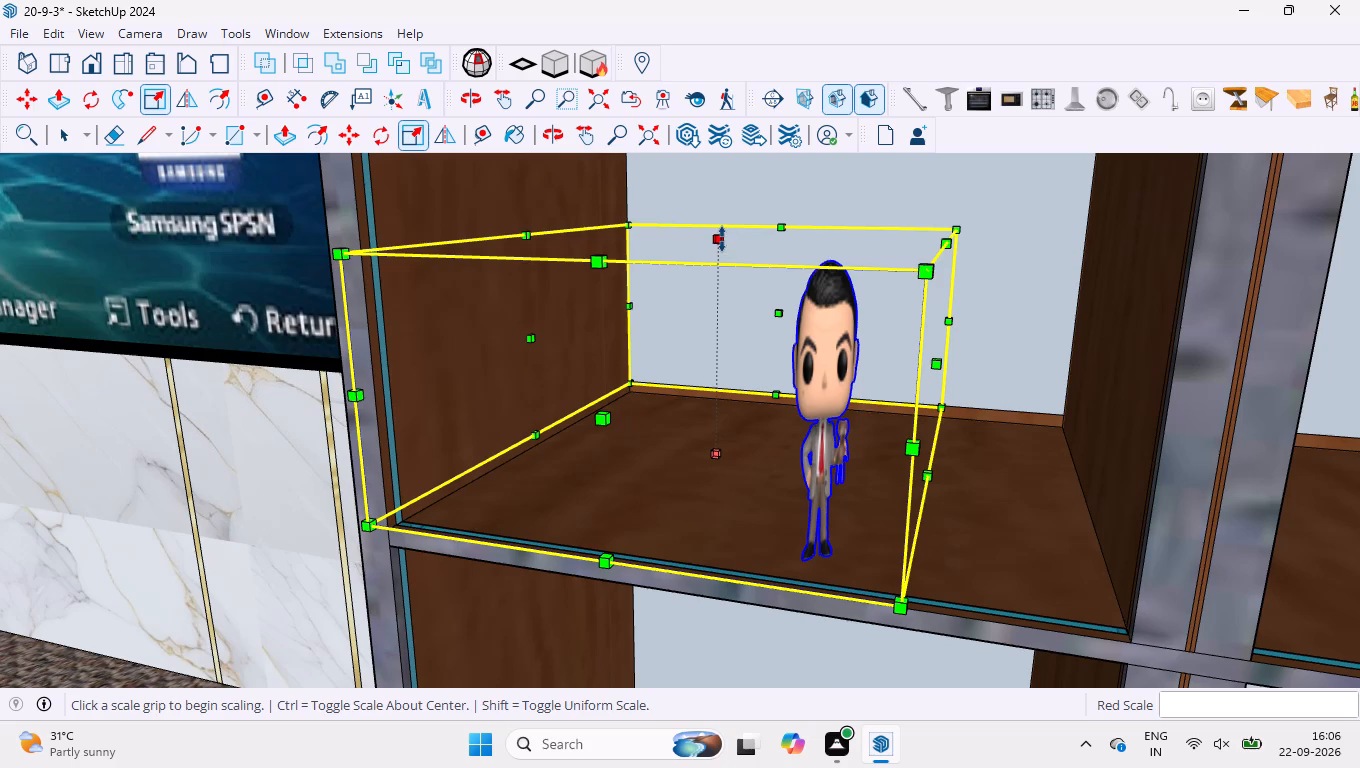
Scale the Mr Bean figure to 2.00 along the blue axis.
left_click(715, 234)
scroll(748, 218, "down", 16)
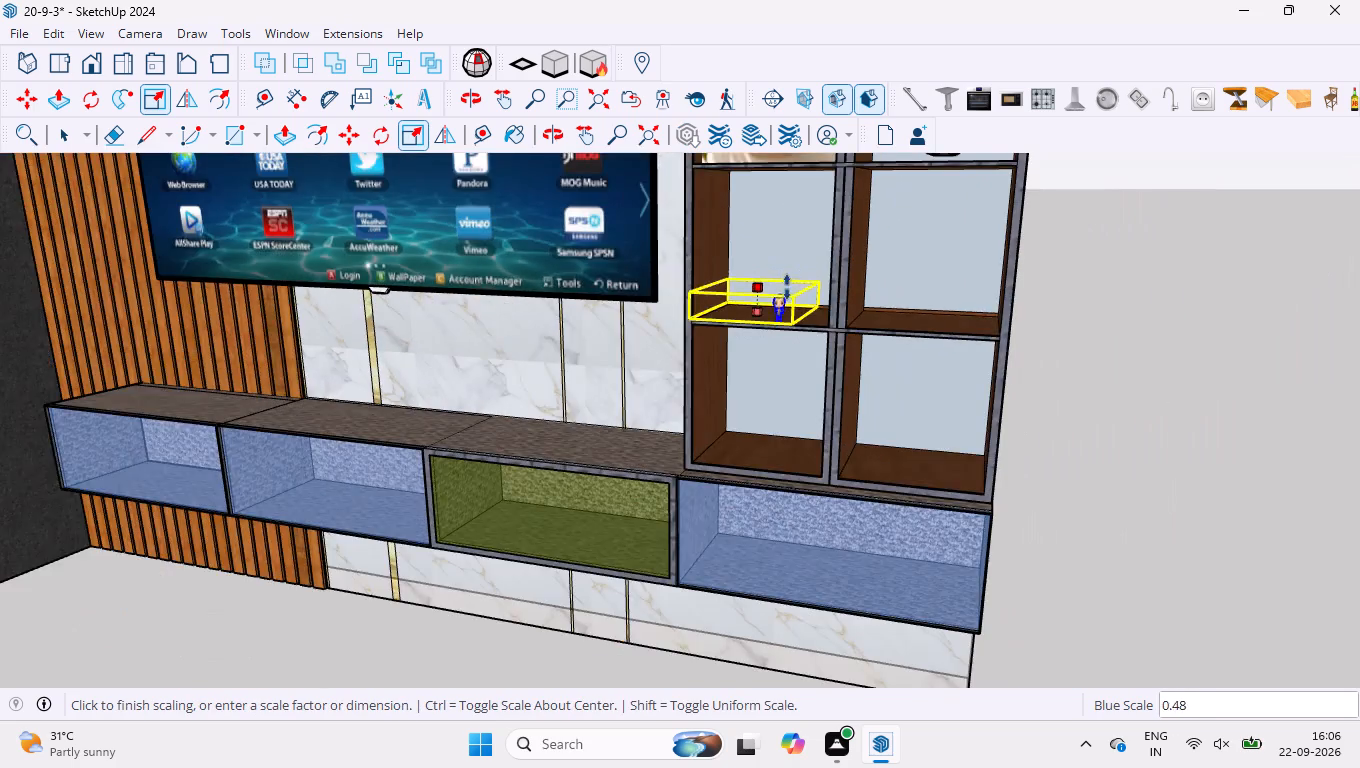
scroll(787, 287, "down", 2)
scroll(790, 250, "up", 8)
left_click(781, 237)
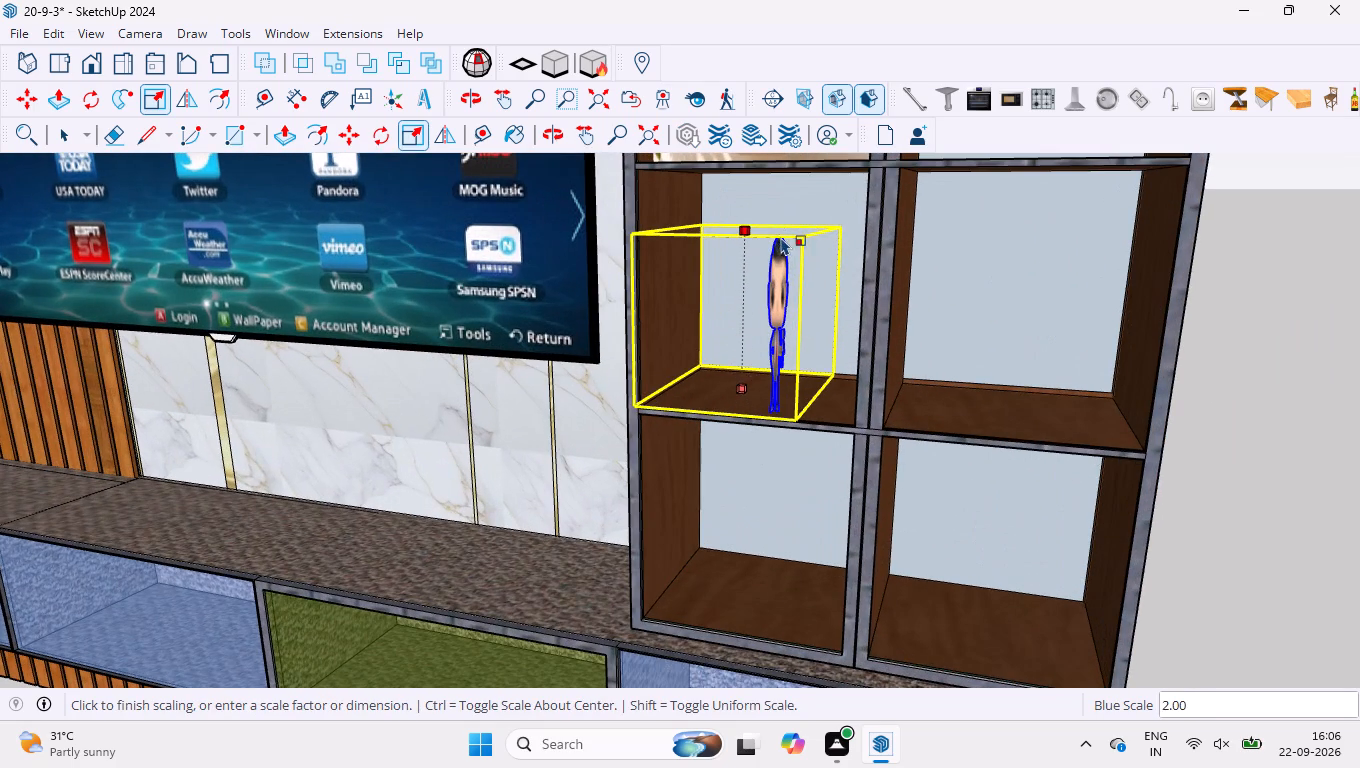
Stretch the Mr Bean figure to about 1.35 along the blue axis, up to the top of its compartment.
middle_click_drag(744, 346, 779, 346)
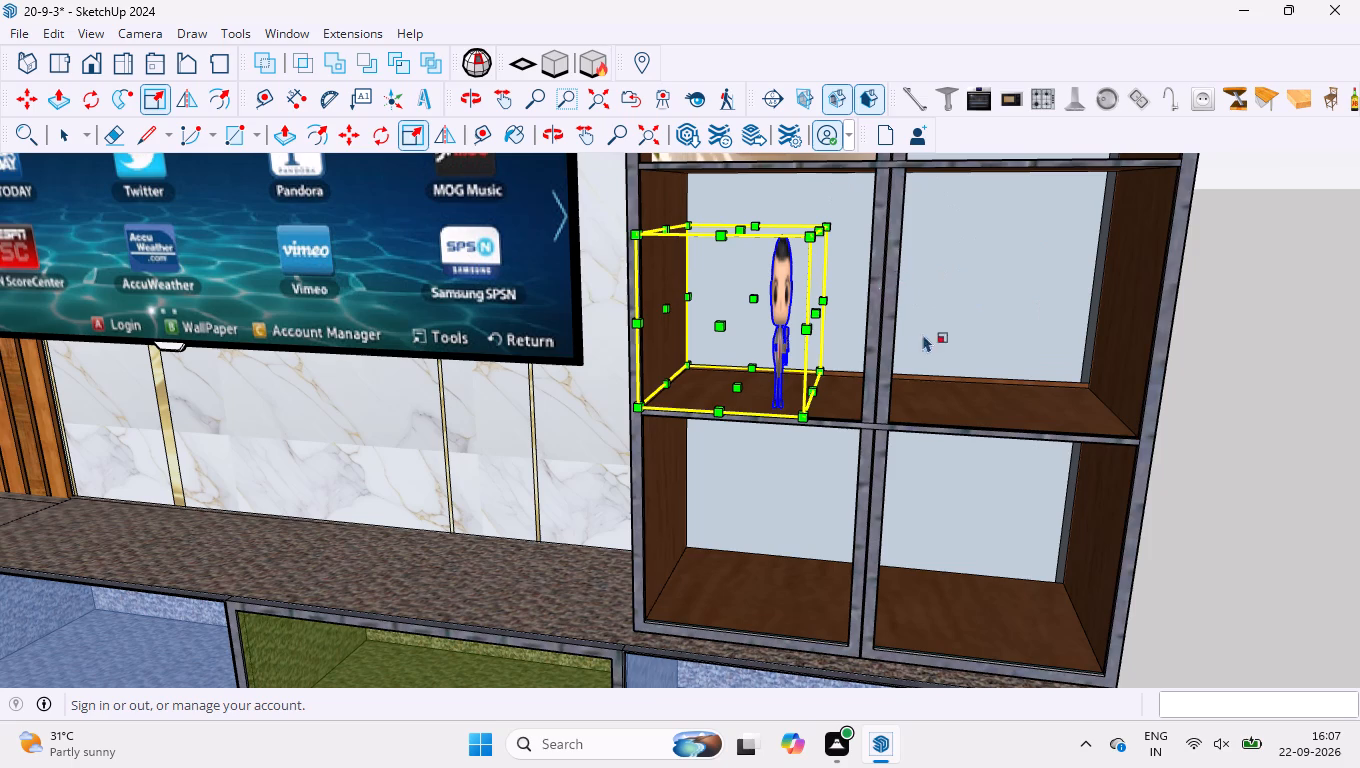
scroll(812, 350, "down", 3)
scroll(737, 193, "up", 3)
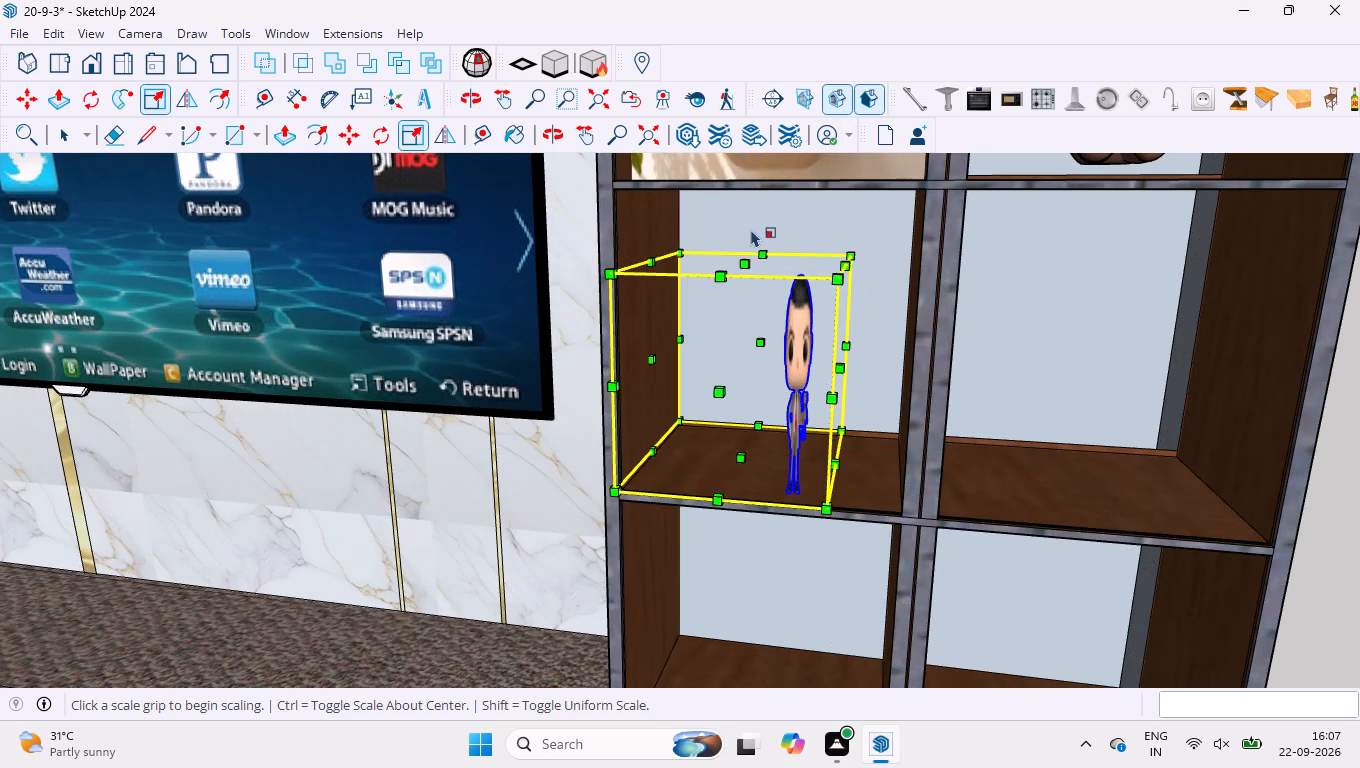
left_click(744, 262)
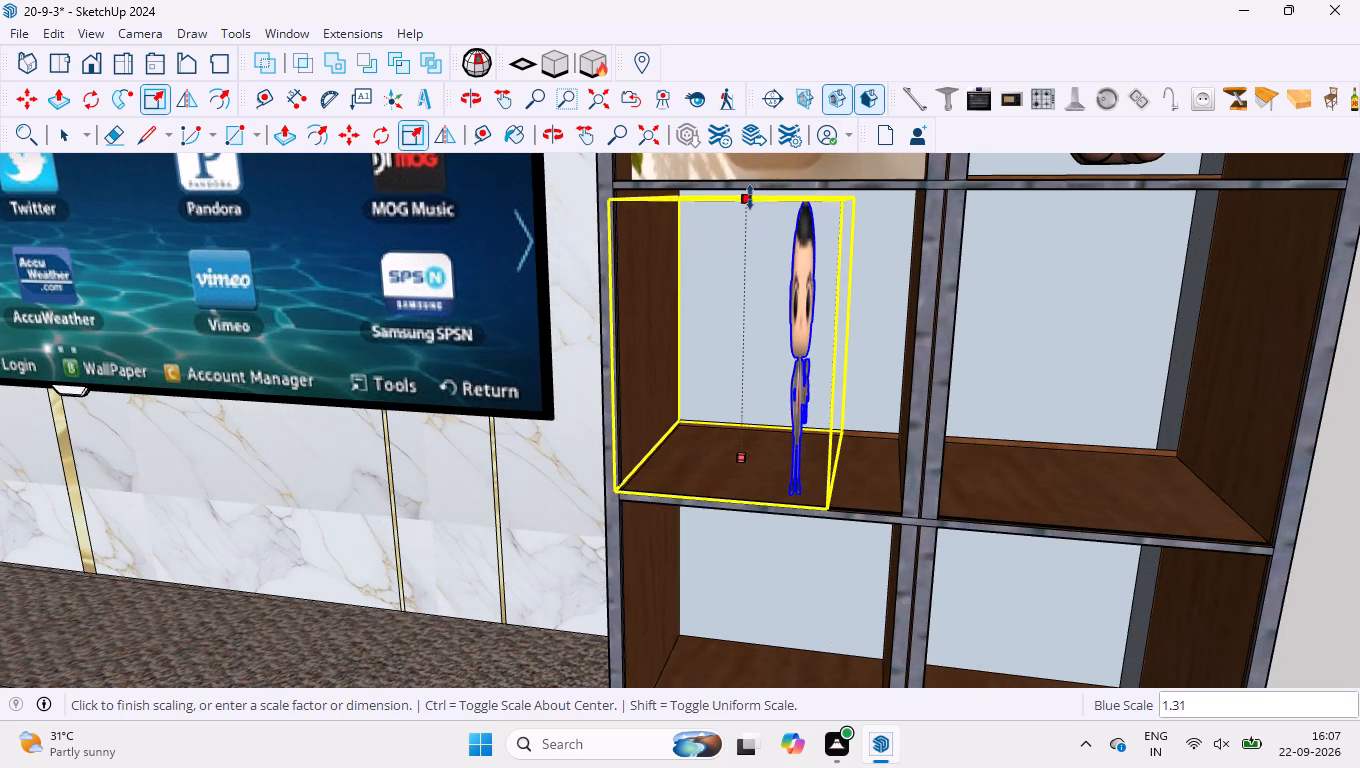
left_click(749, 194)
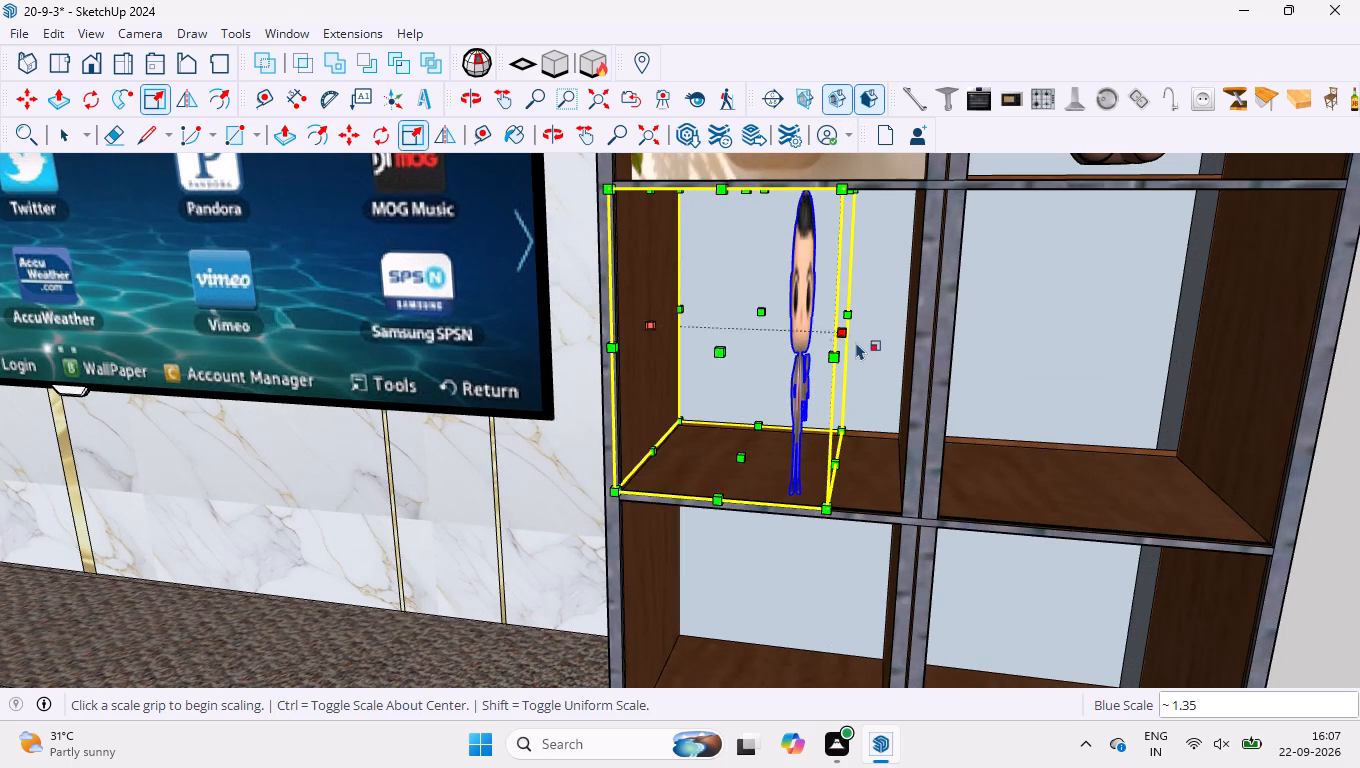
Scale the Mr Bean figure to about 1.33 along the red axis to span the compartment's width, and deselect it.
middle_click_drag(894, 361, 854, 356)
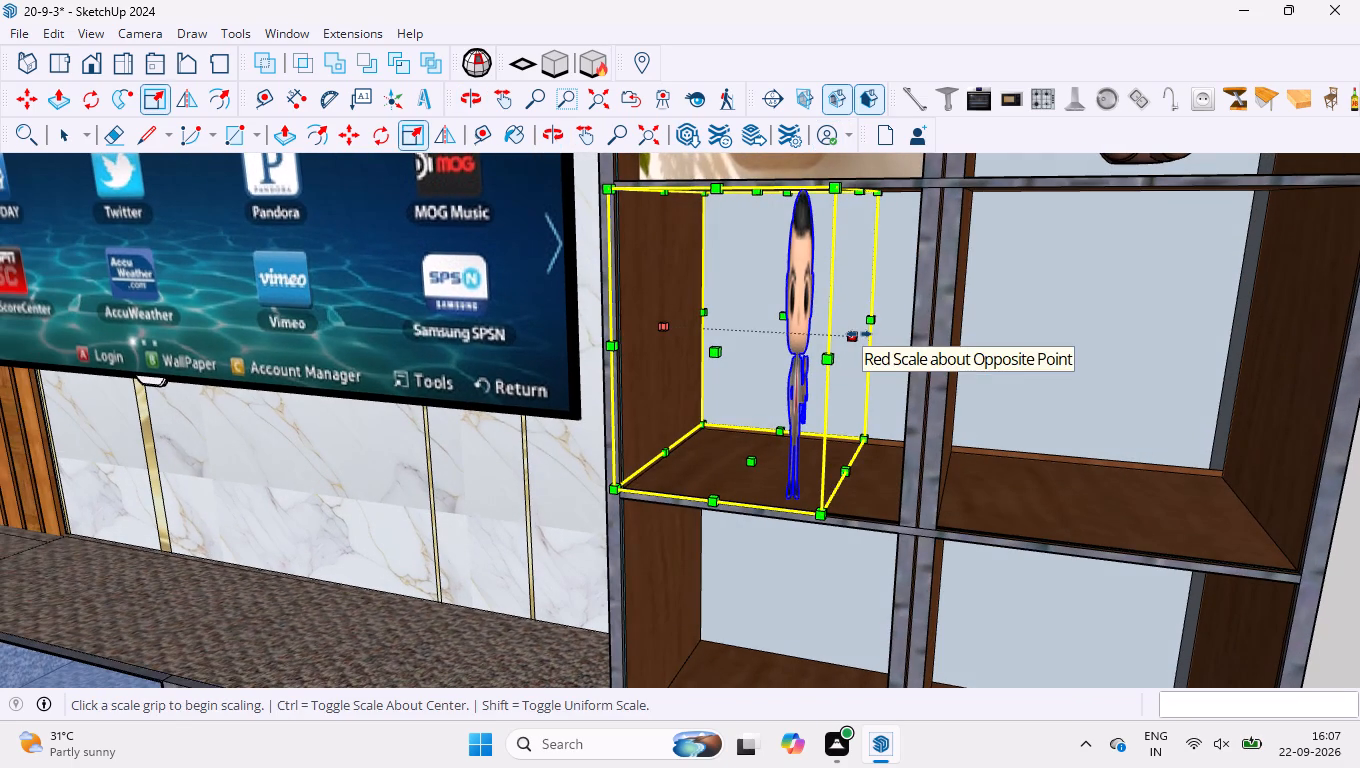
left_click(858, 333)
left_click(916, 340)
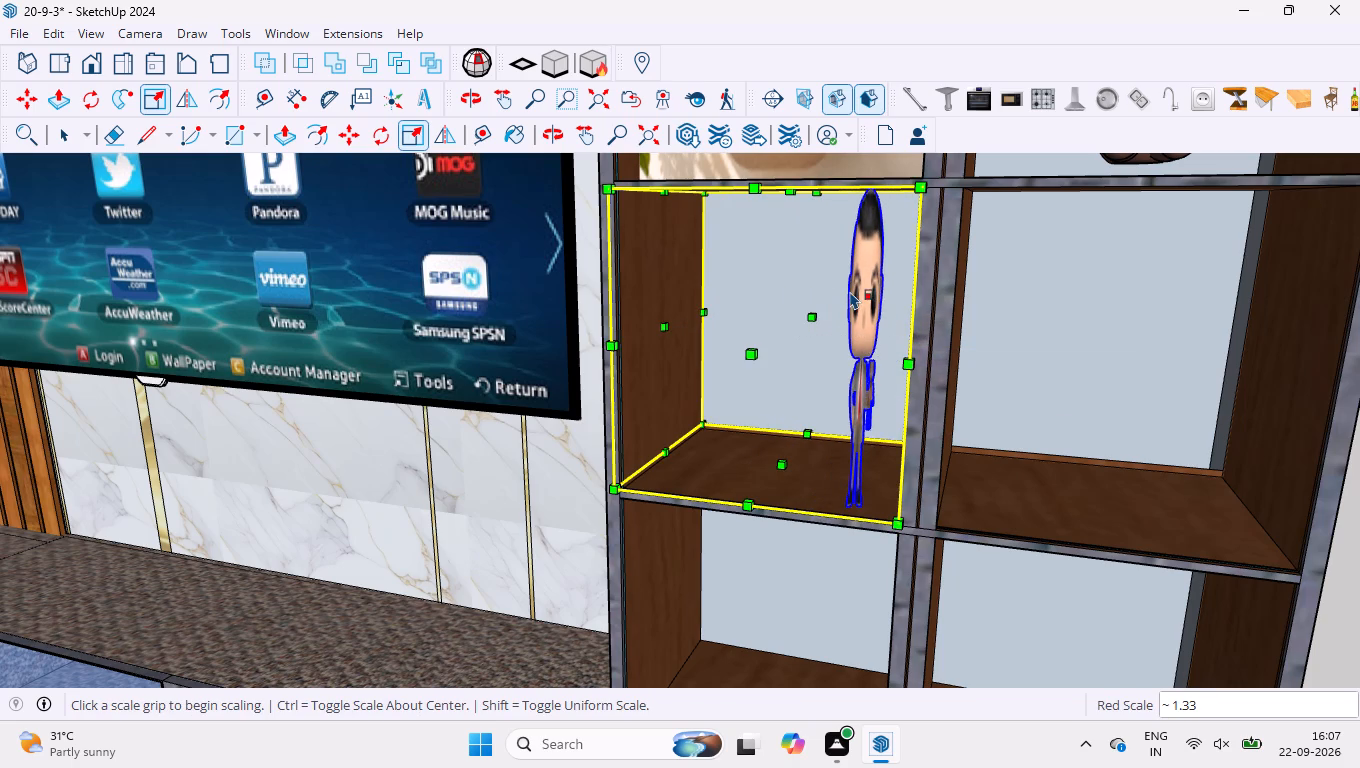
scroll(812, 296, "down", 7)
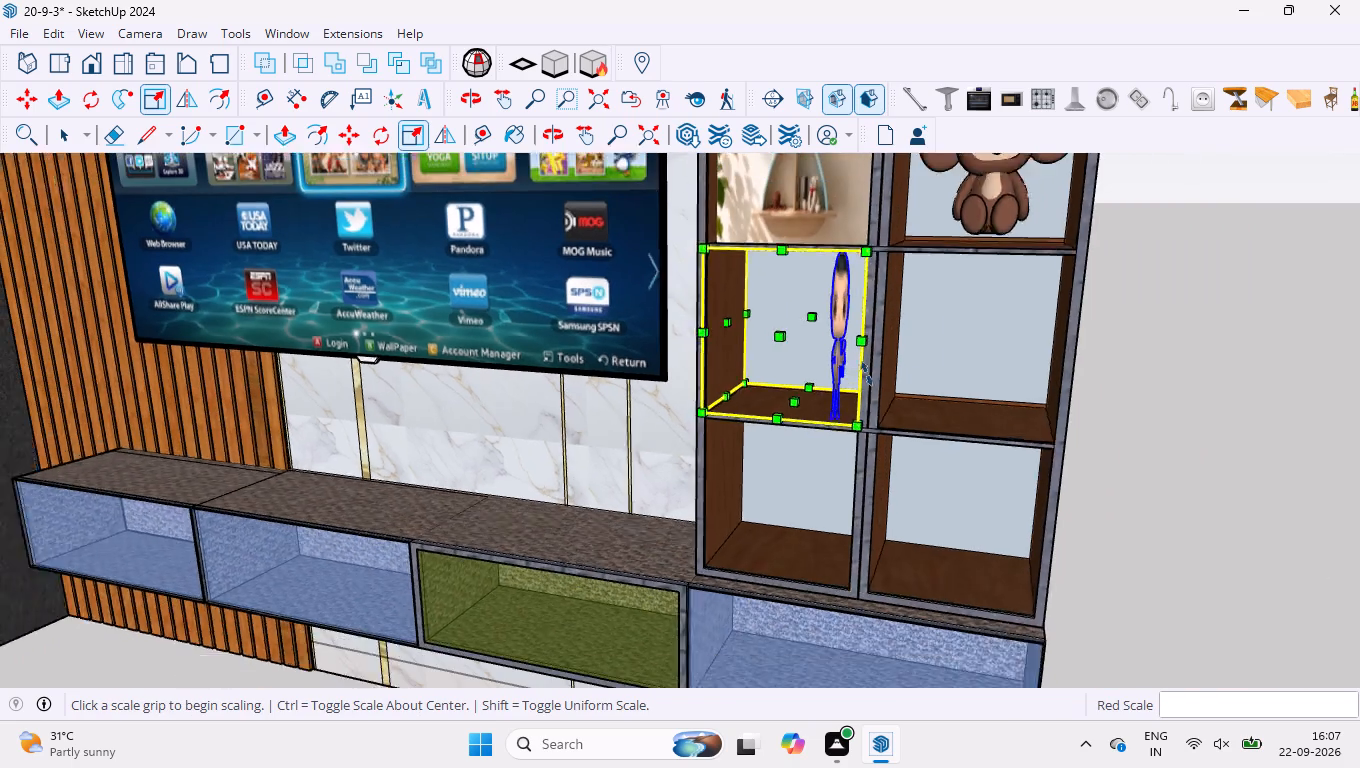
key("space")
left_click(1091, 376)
Undo the Mr Bean figure's scaling, moves and placement until it is removed from the model.
scroll(845, 327, "up", 7)
middle_click_drag(823, 386, 877, 388)
left_click(867, 343)
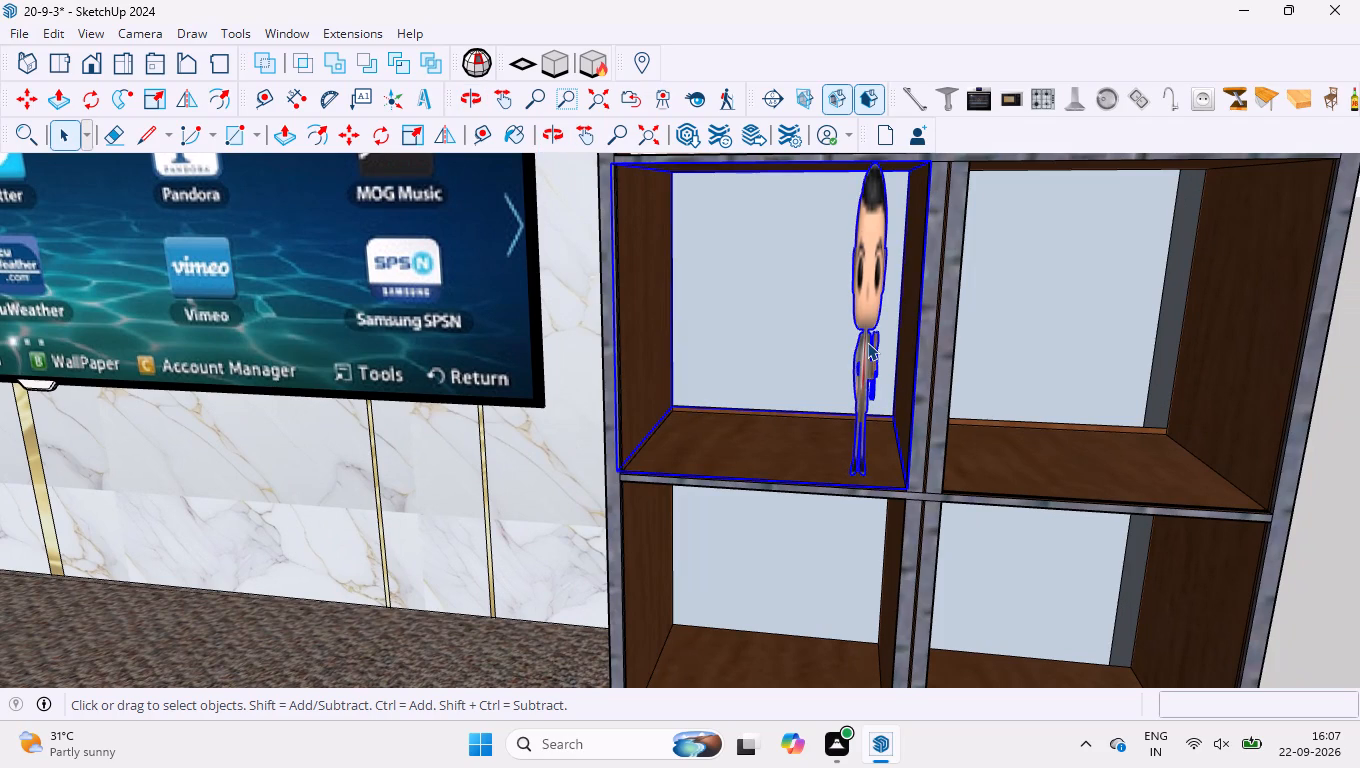
key("ctrl+z")
key("ctrl+z")
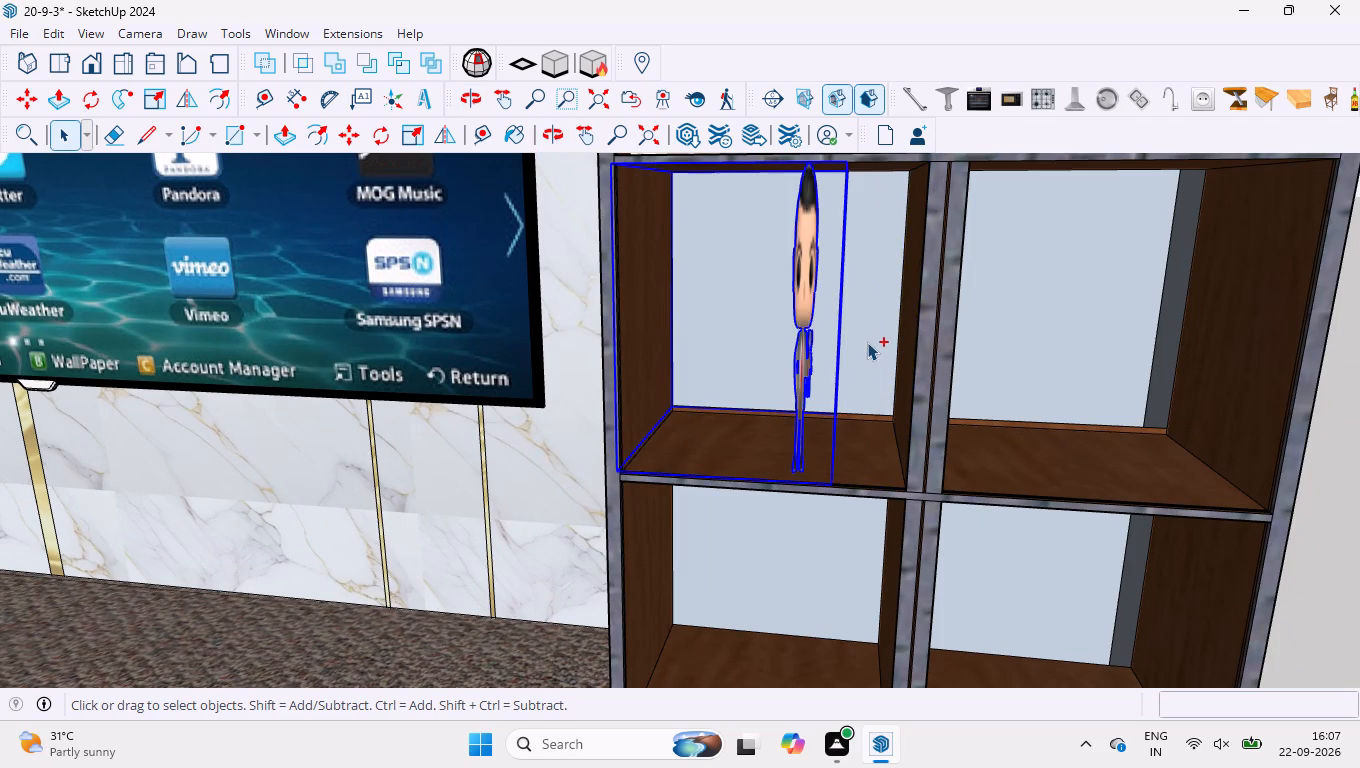
key("ctrl+z")
key("ctrl+z")
key("ctrl+z")
key("ctrl+z")
key("ctrl+z")
key("ctrl+z")
key("ctrl+z")
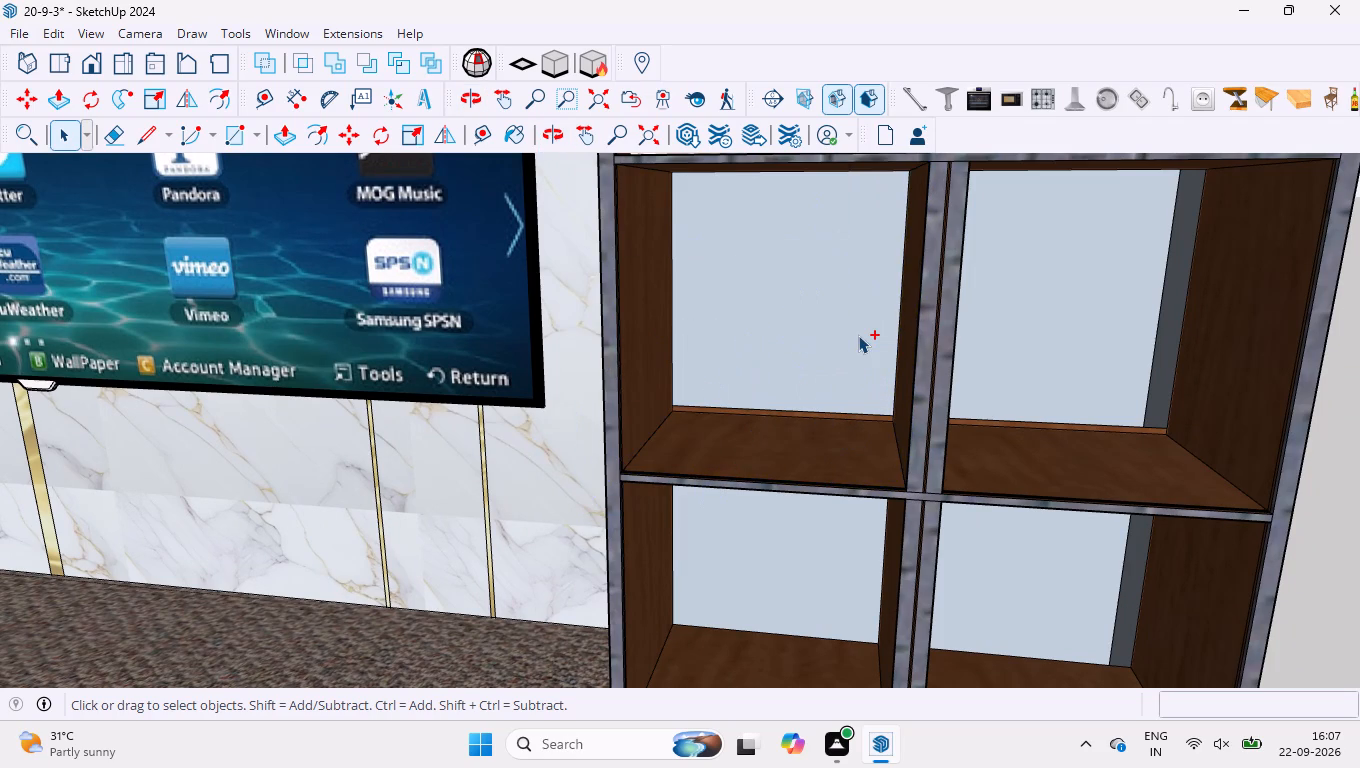
scroll(846, 346, "down", 12)
scroll(778, 258, "down", 18)
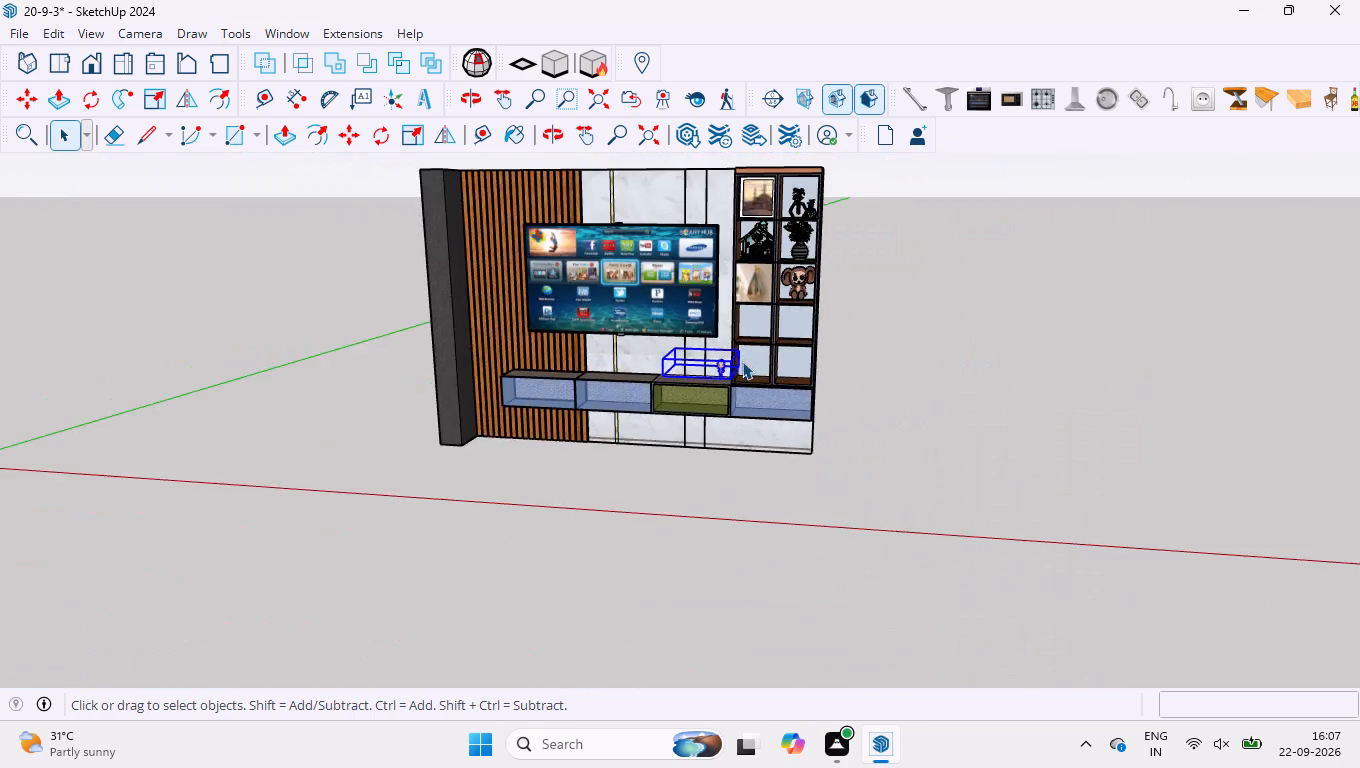
scroll(739, 357, "up", 8)
key("ctrl+z")
key("ctrl+z")
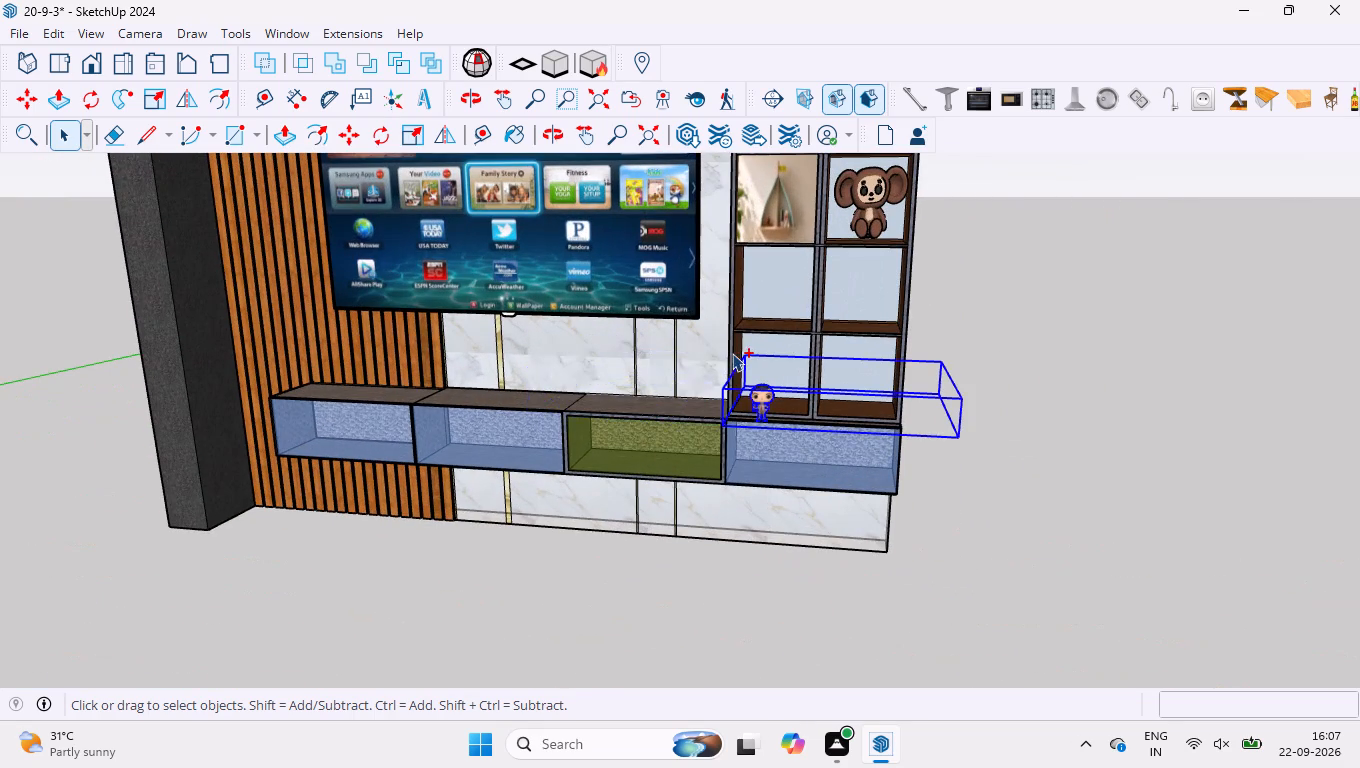
key("ctrl+z")
key("ctrl+z")
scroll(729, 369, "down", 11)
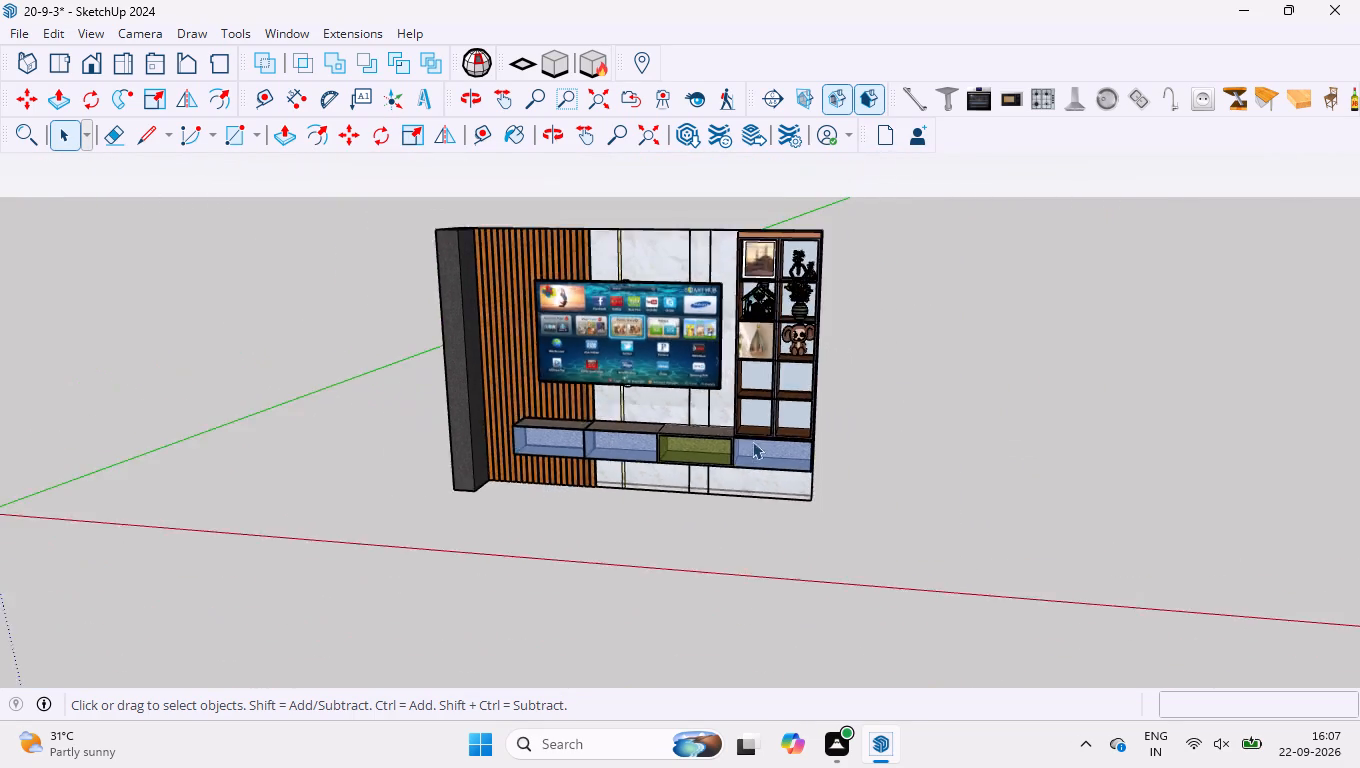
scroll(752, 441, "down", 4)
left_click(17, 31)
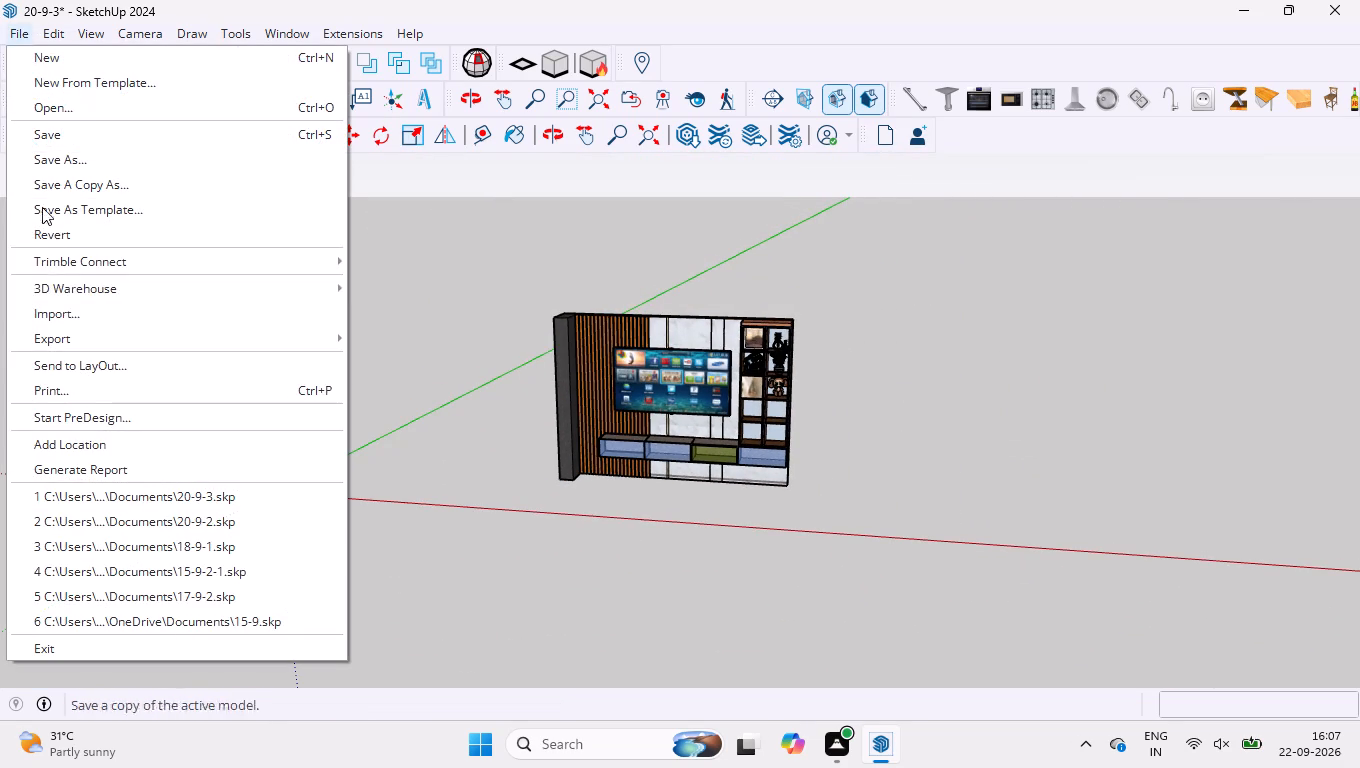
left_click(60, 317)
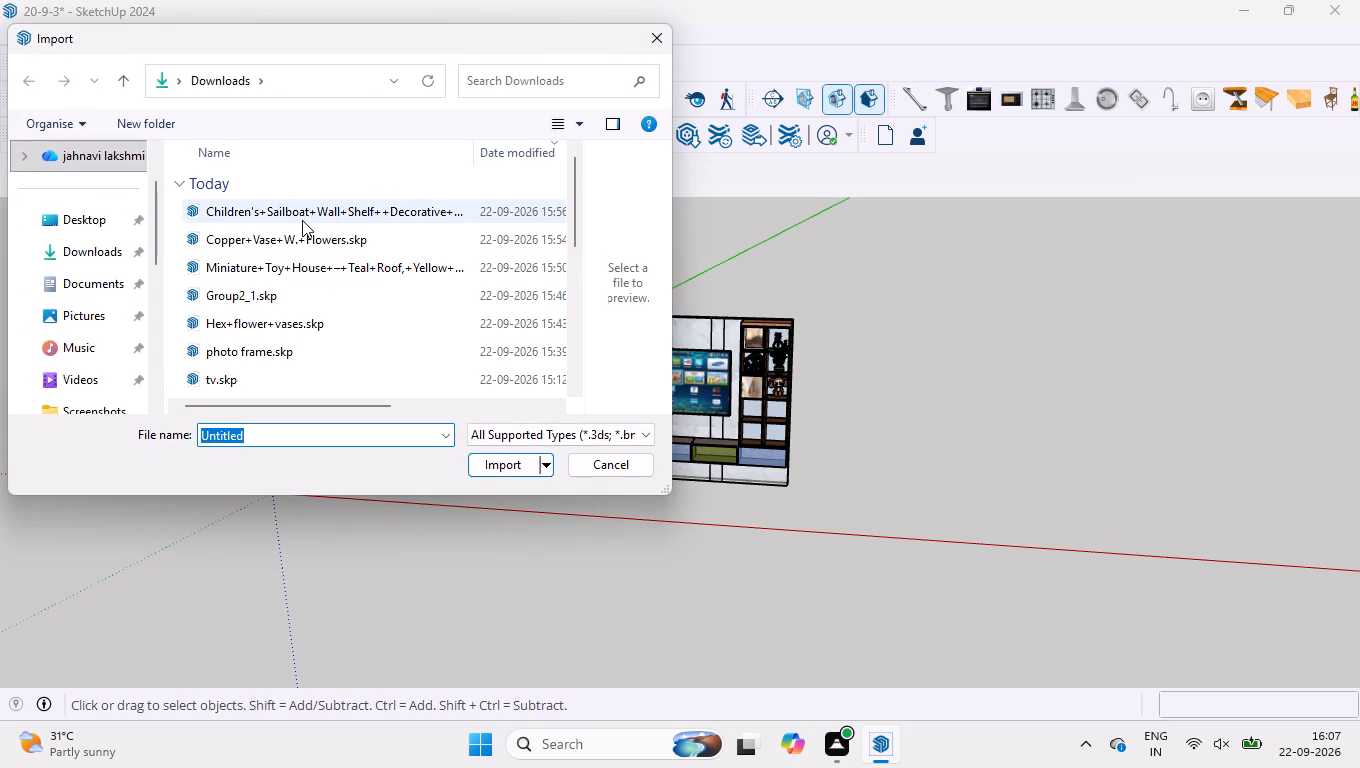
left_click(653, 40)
Open 3D Warehouse and look through the remaining mr.bean search results for another model.
left_click(698, 142)
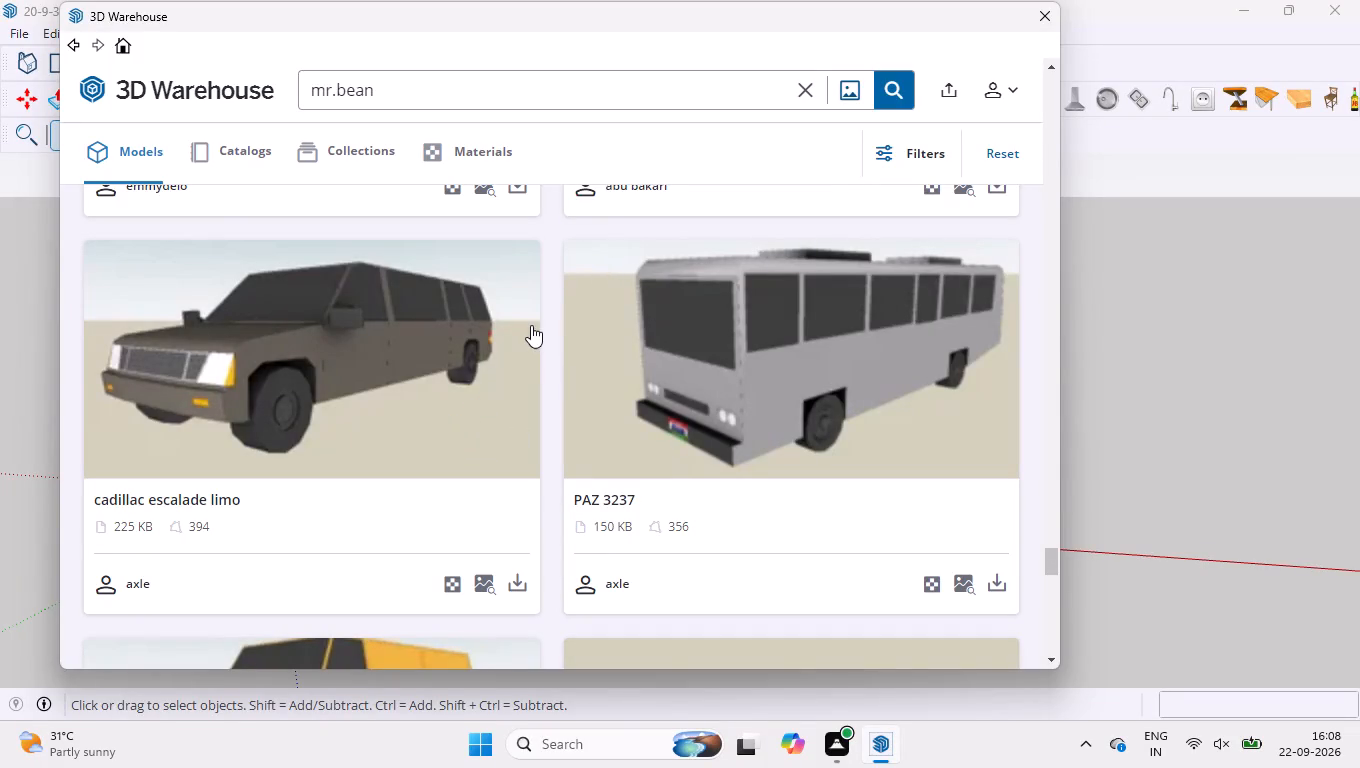
scroll(543, 462, "down", 4)
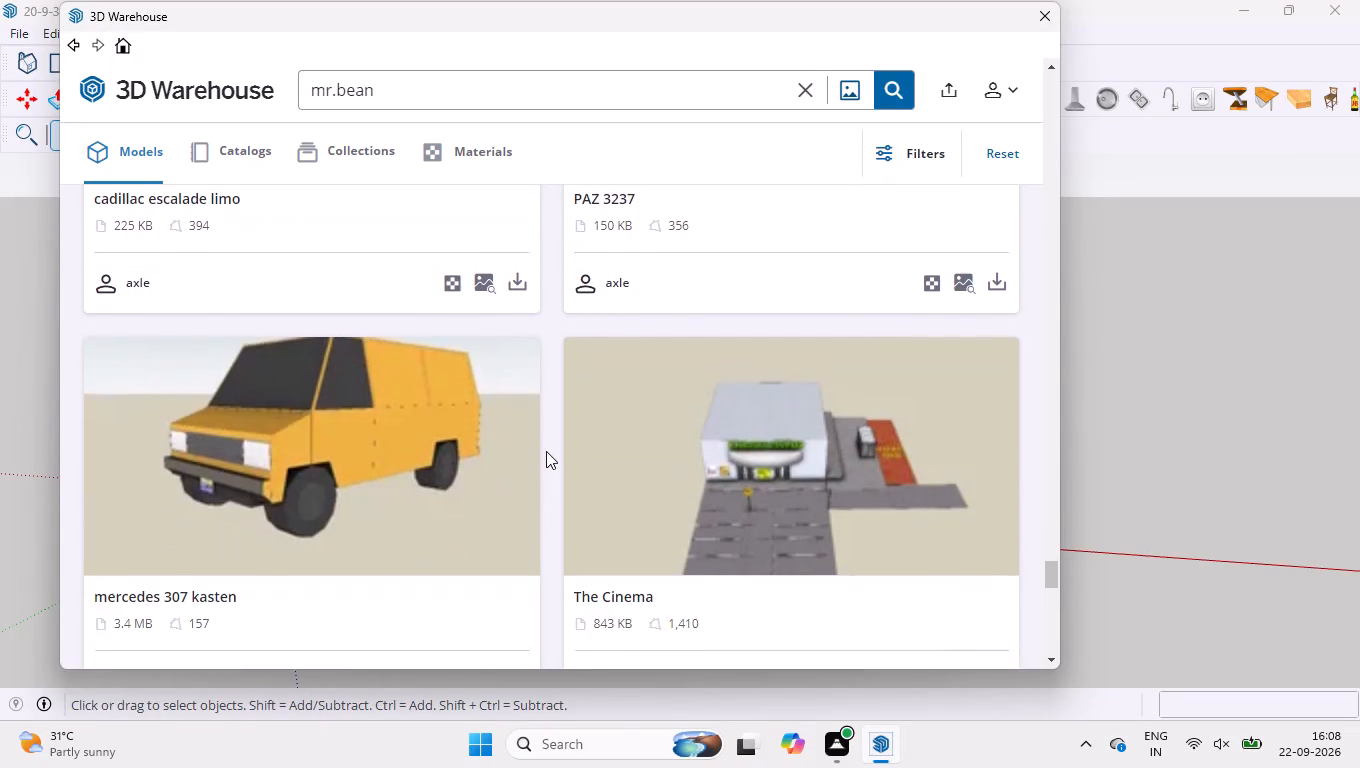
scroll(535, 481, "down", 3)
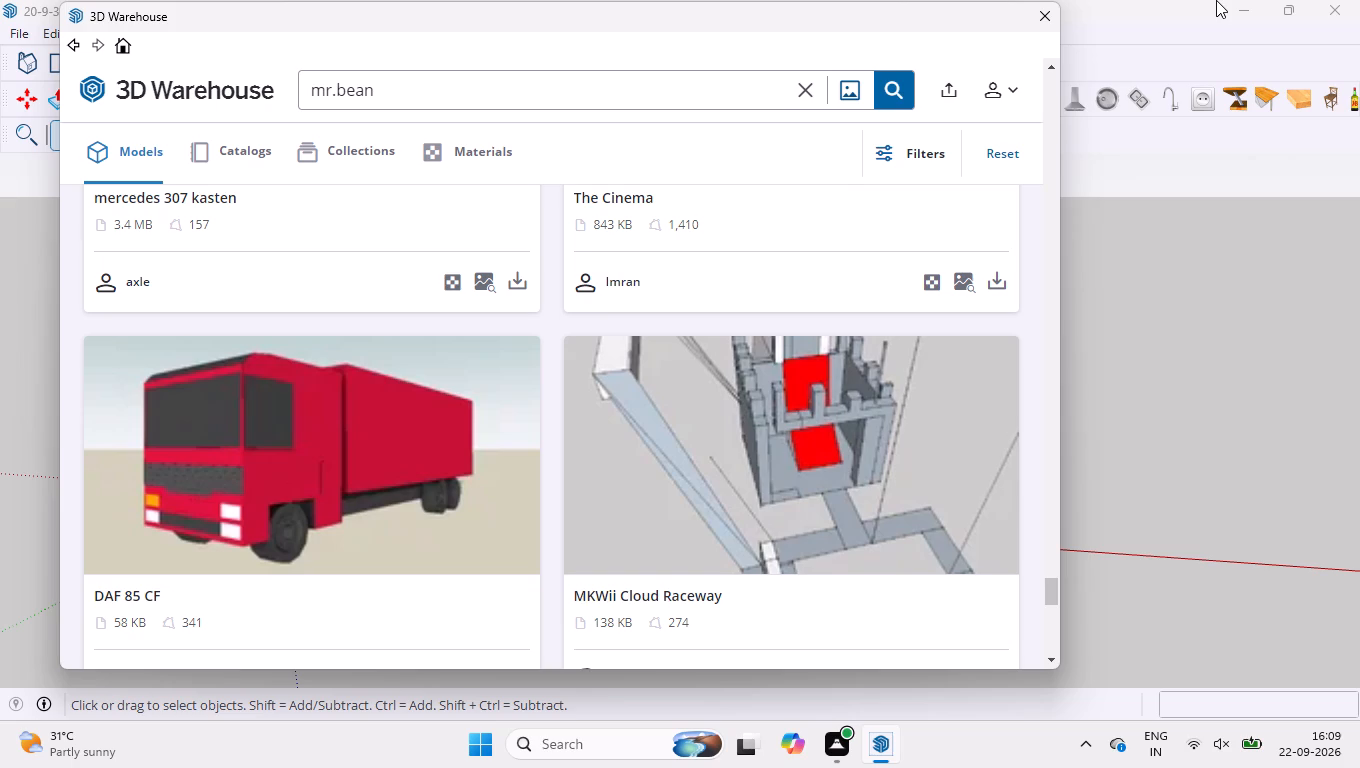
scroll(635, 320, "down", 4)
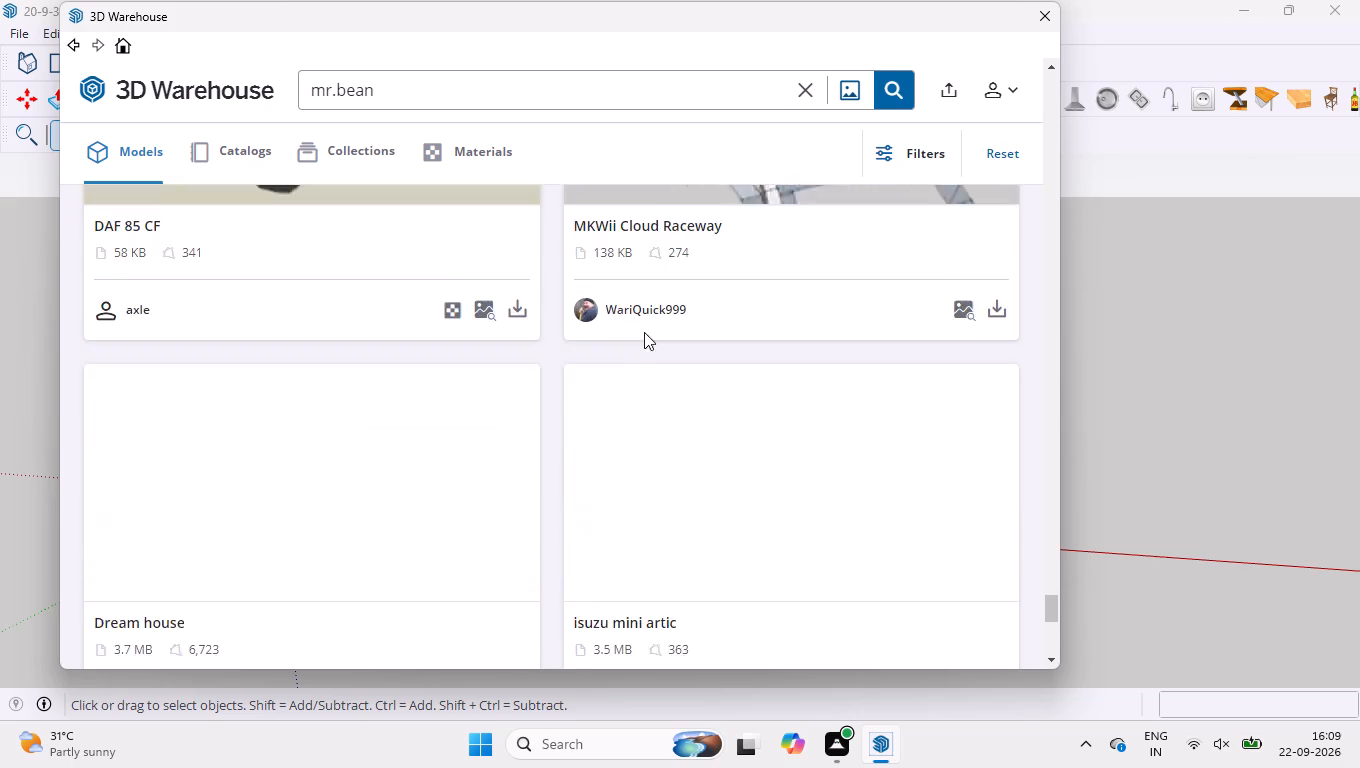
scroll(645, 311, "down", 3)
scroll(642, 337, "up", 2)
scroll(652, 323, "down", 4)
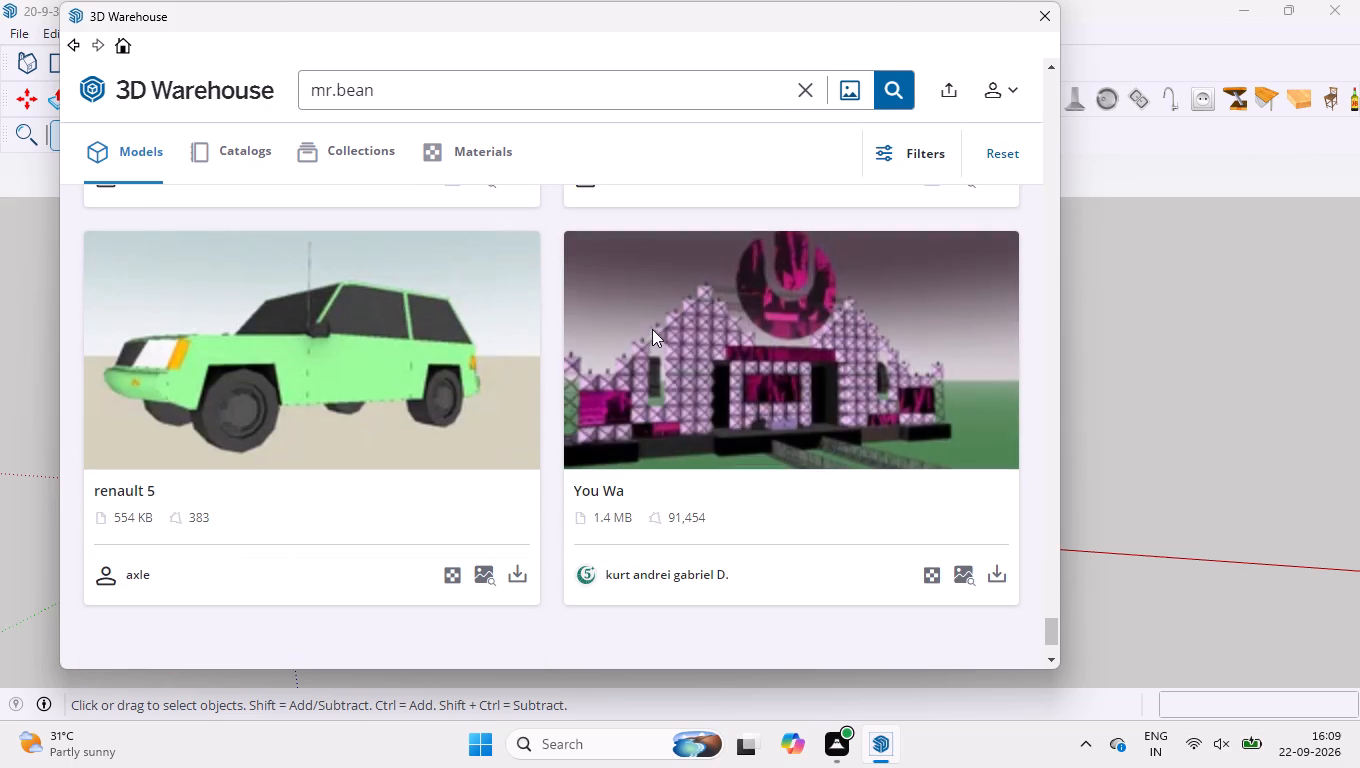
scroll(487, 429, "down", 2)
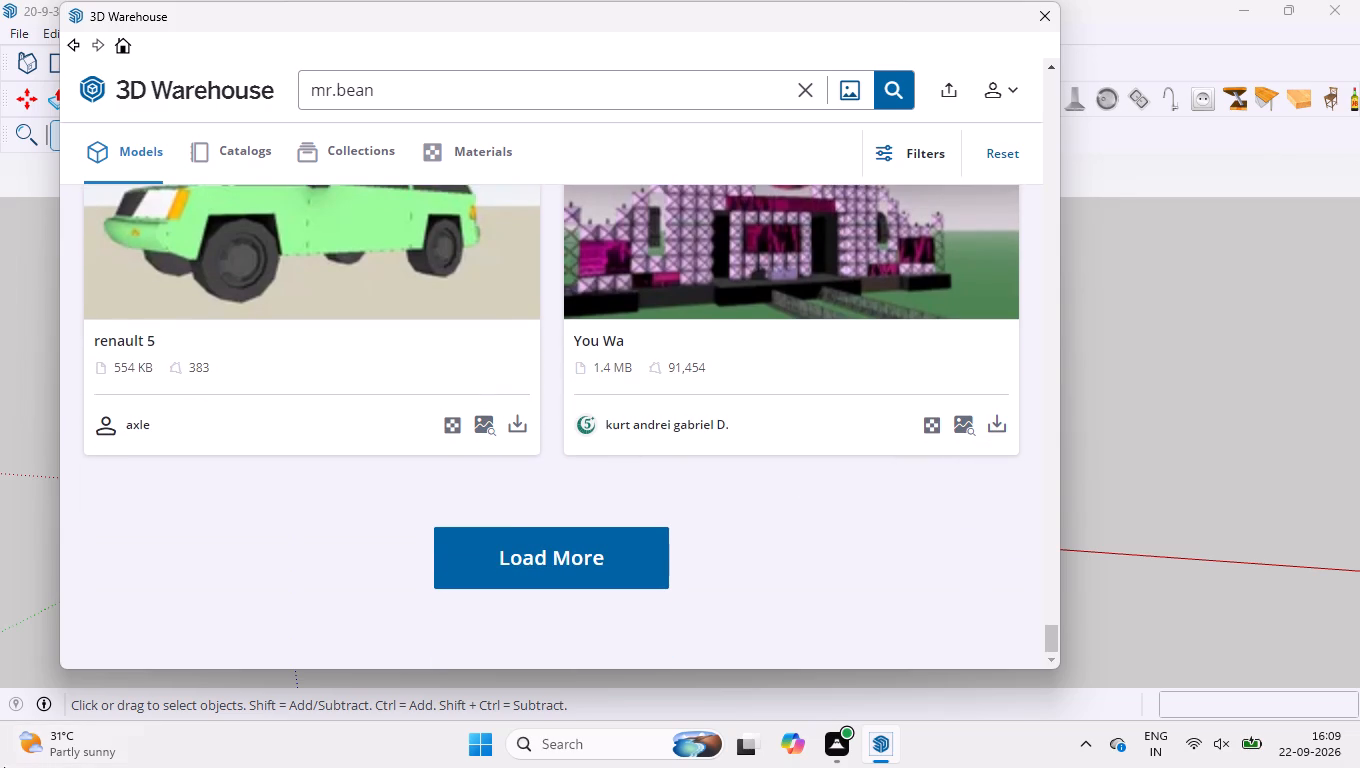
Download the You Wa stage model, skipping the promotional video, and load it directly into the current model.
left_click(996, 427)
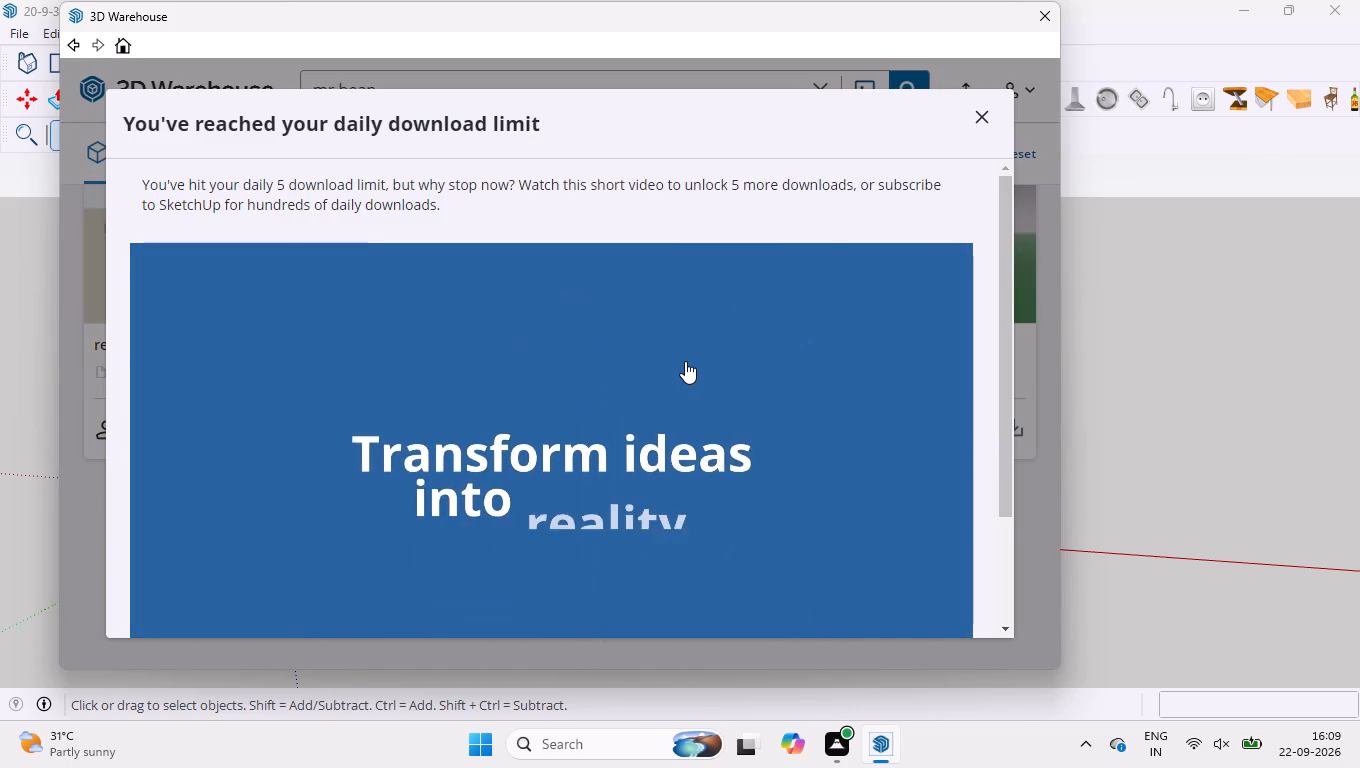
scroll(685, 361, "down", 3)
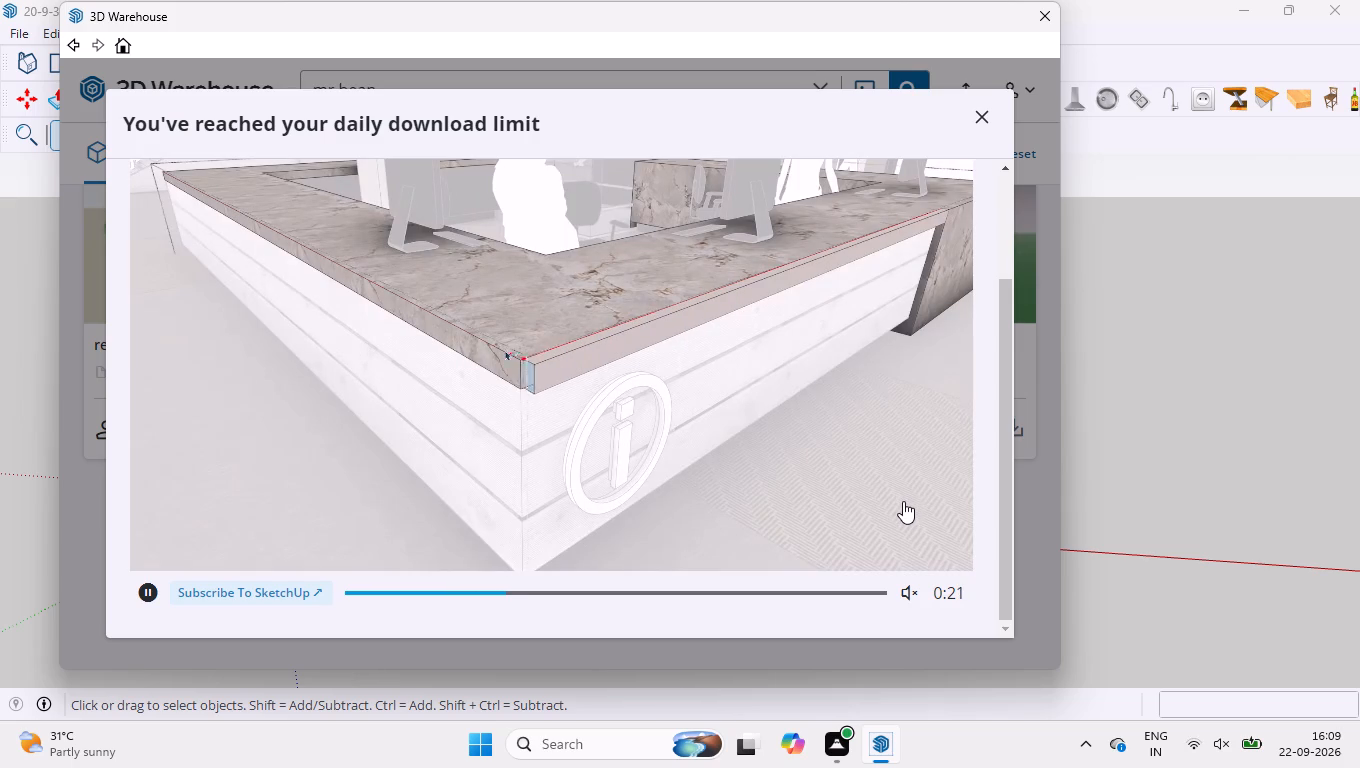
left_click(899, 530)
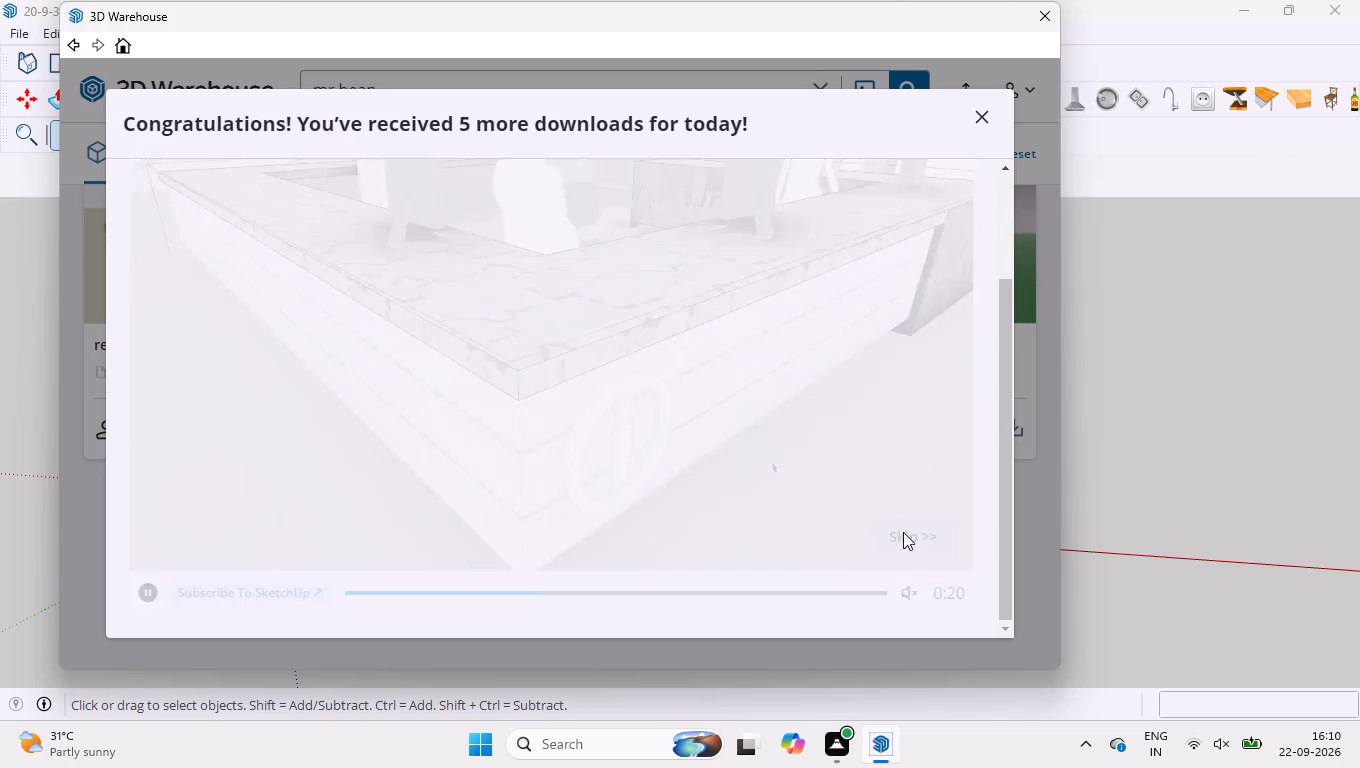
left_click(573, 443)
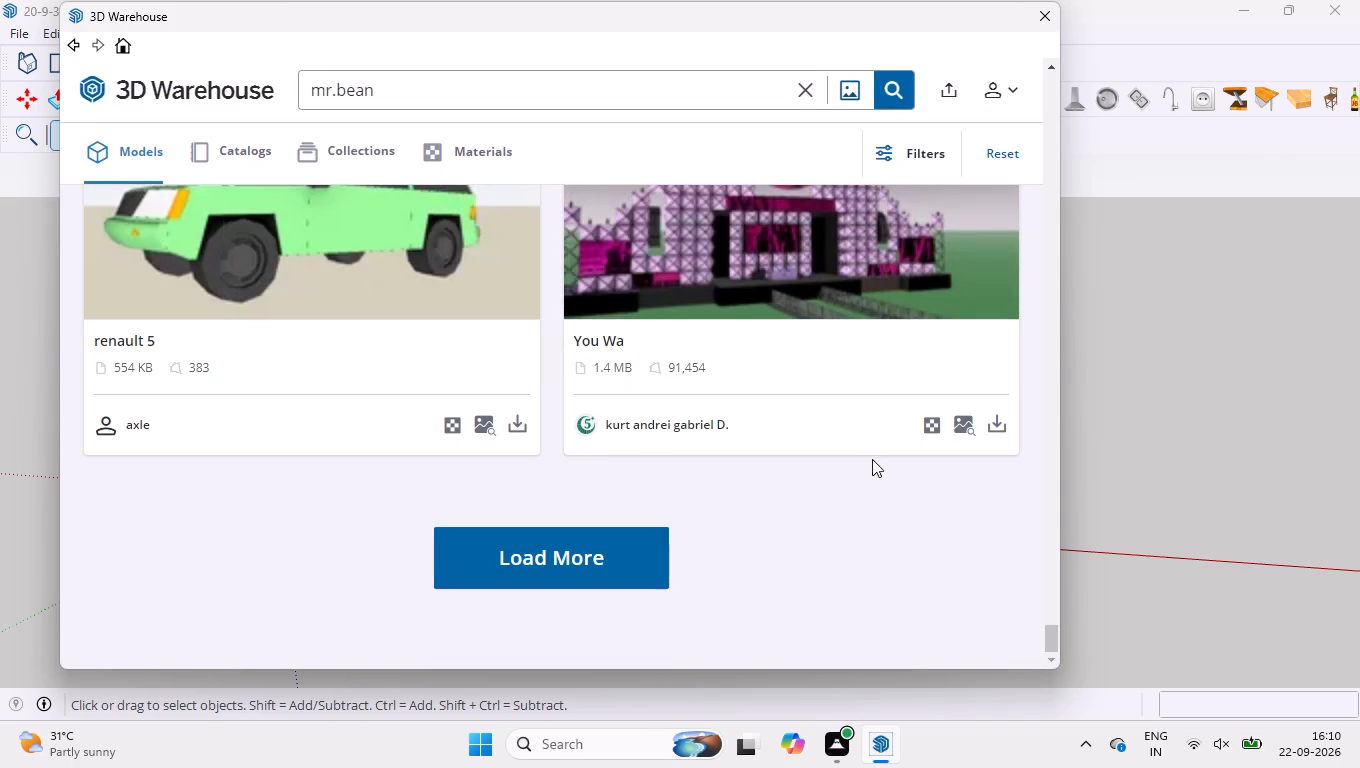
left_click(1000, 429)
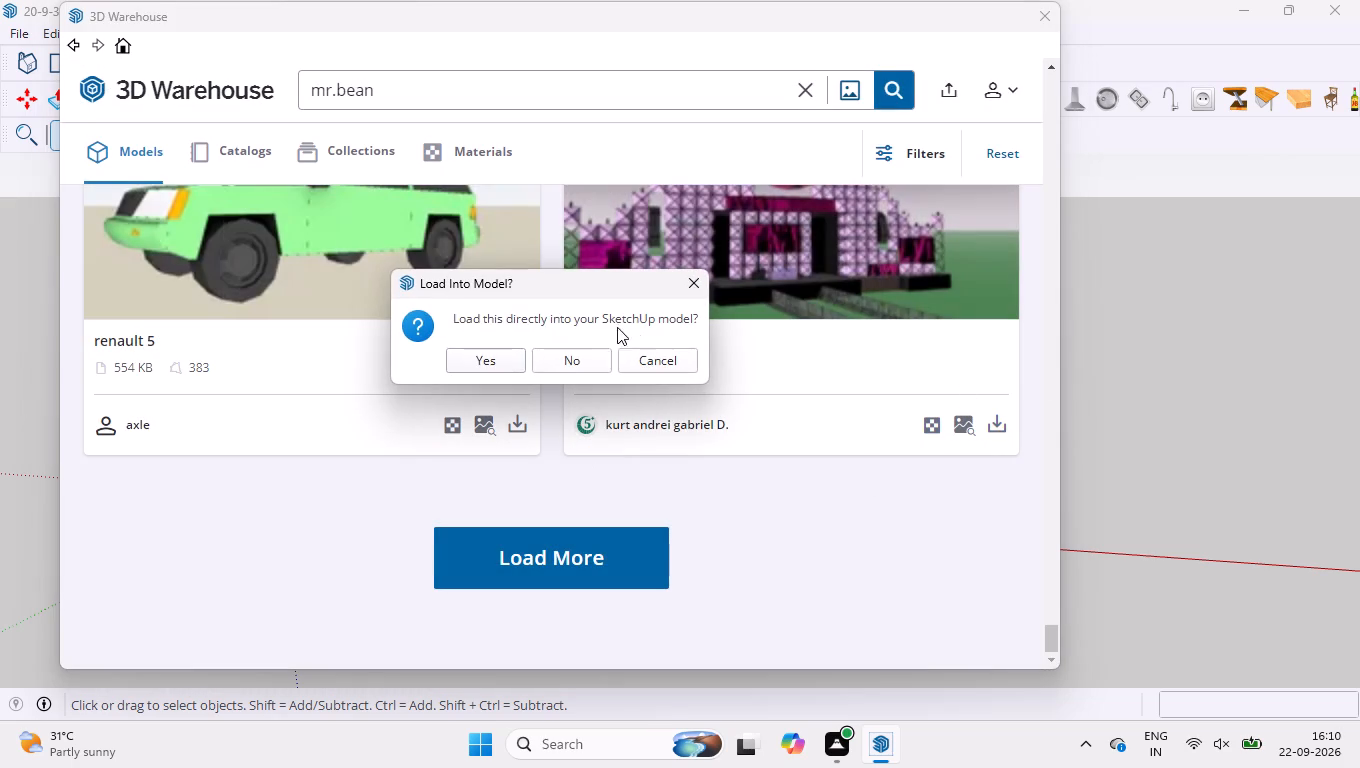
left_click(496, 365)
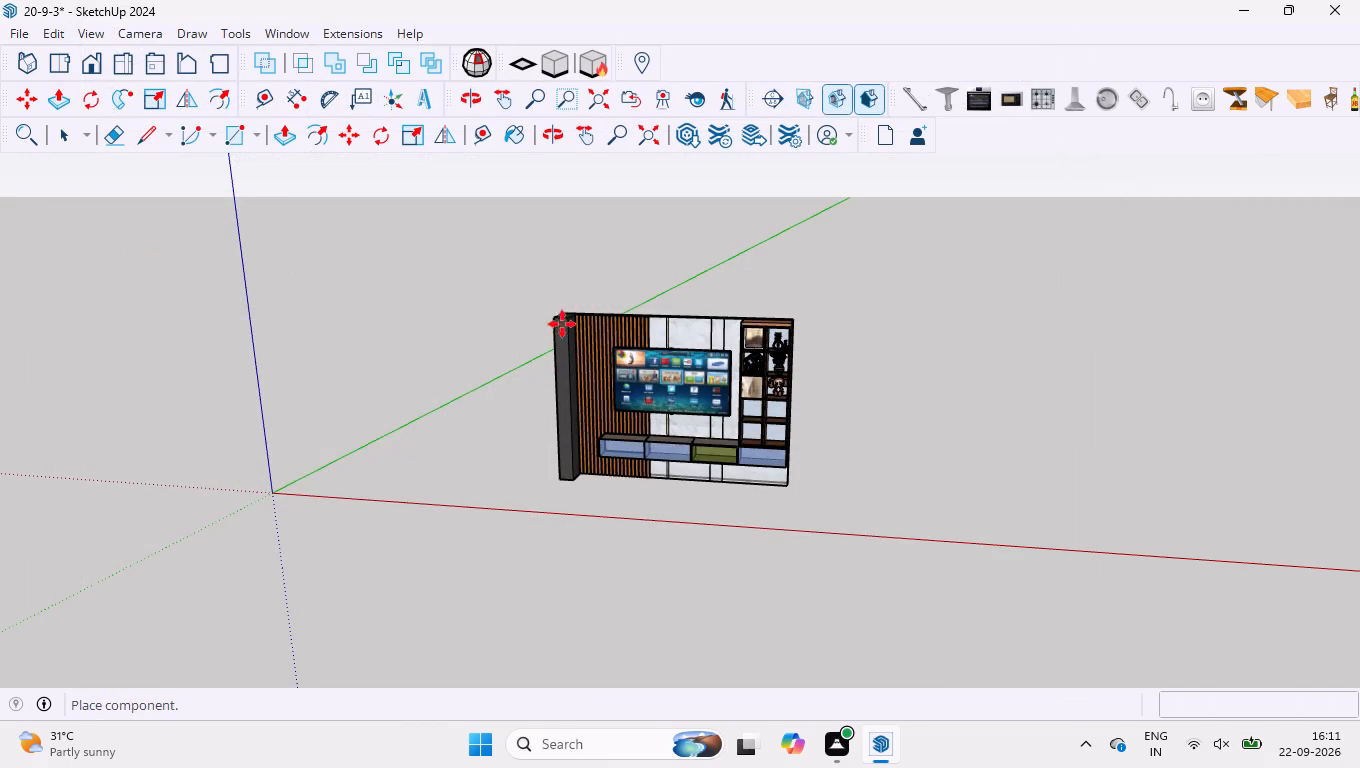
Place the You Wa stage model on the ground behind the TV wall unit.
scroll(520, 384, "down", 4)
scroll(510, 398, "down", 18)
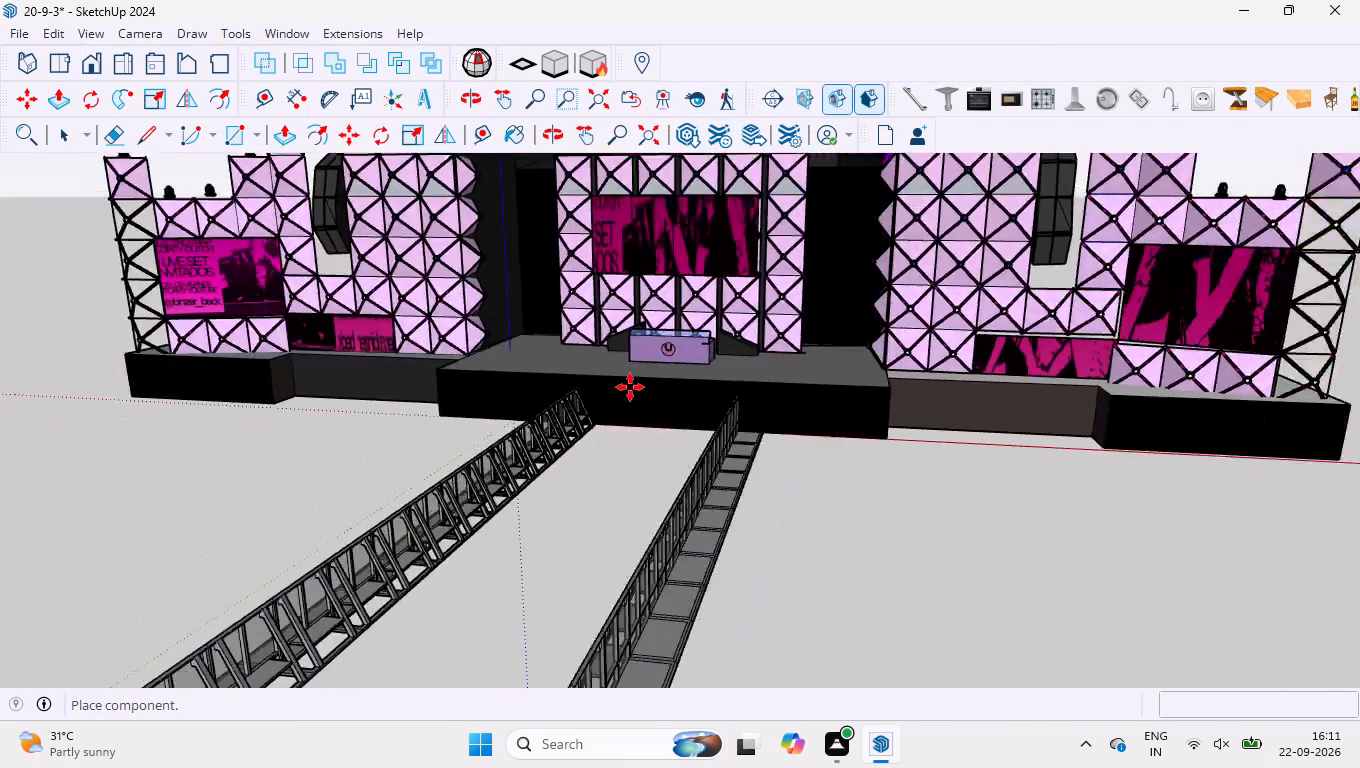
scroll(630, 387, "down", 20)
scroll(630, 387, "down", 10)
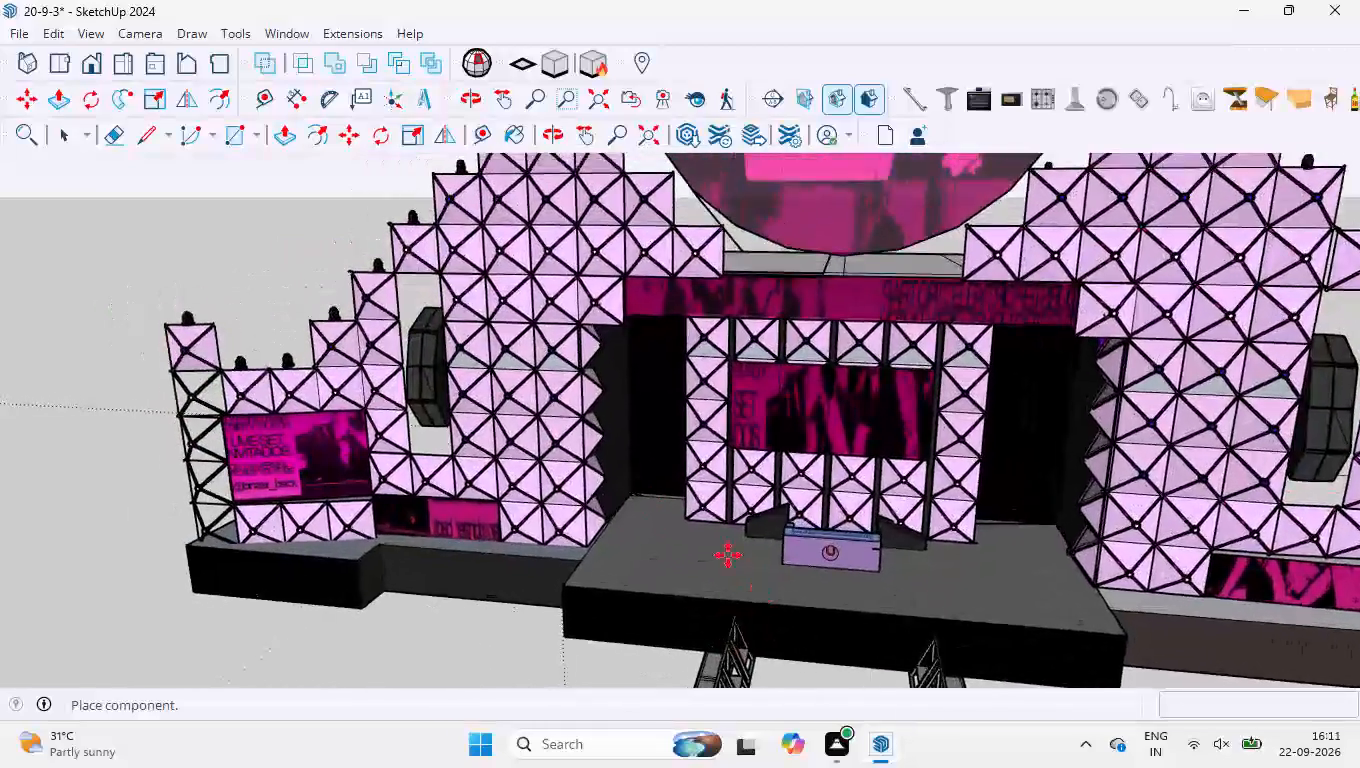
scroll(728, 555, "down", 4)
scroll(1108, 248, "down", 2)
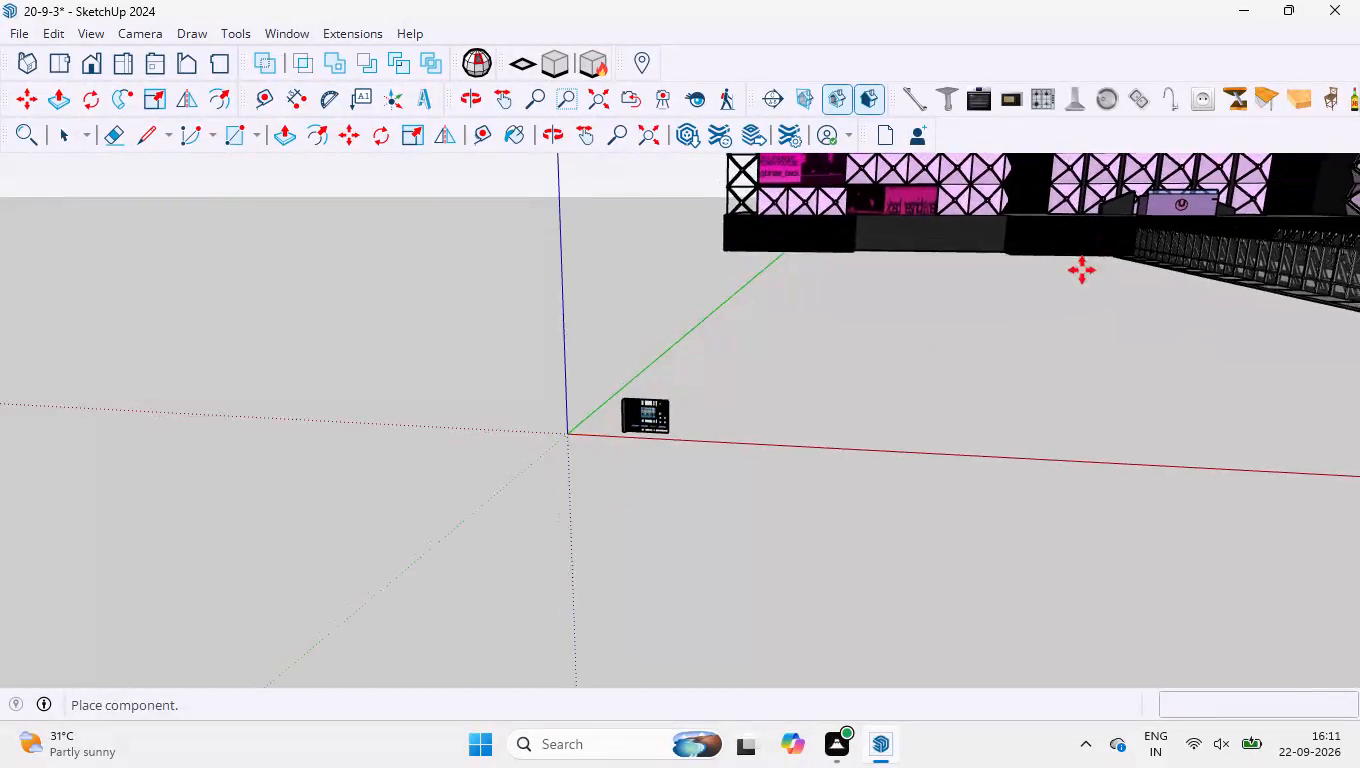
left_click(1087, 273)
scroll(924, 282, "down", 15)
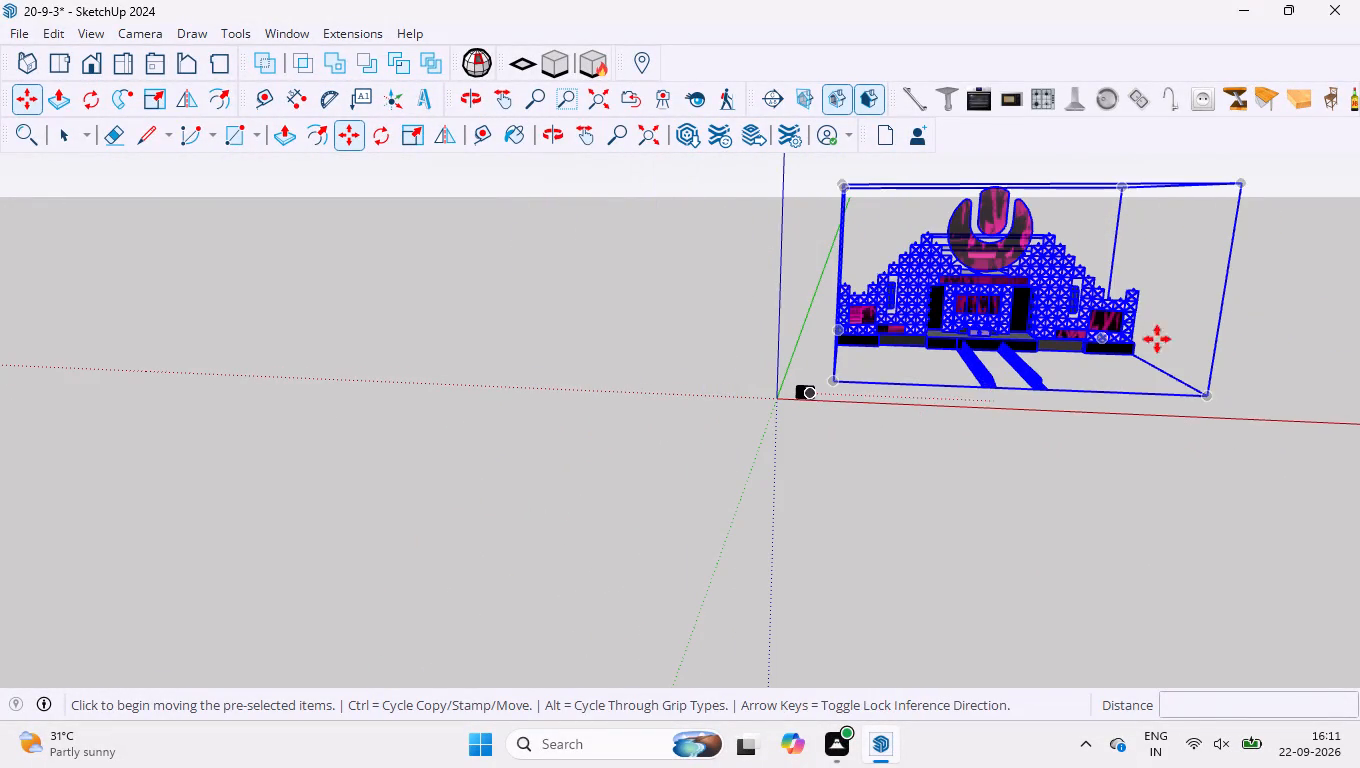
scroll(1178, 247, "up", 3)
scroll(1359, 189, "up", 4)
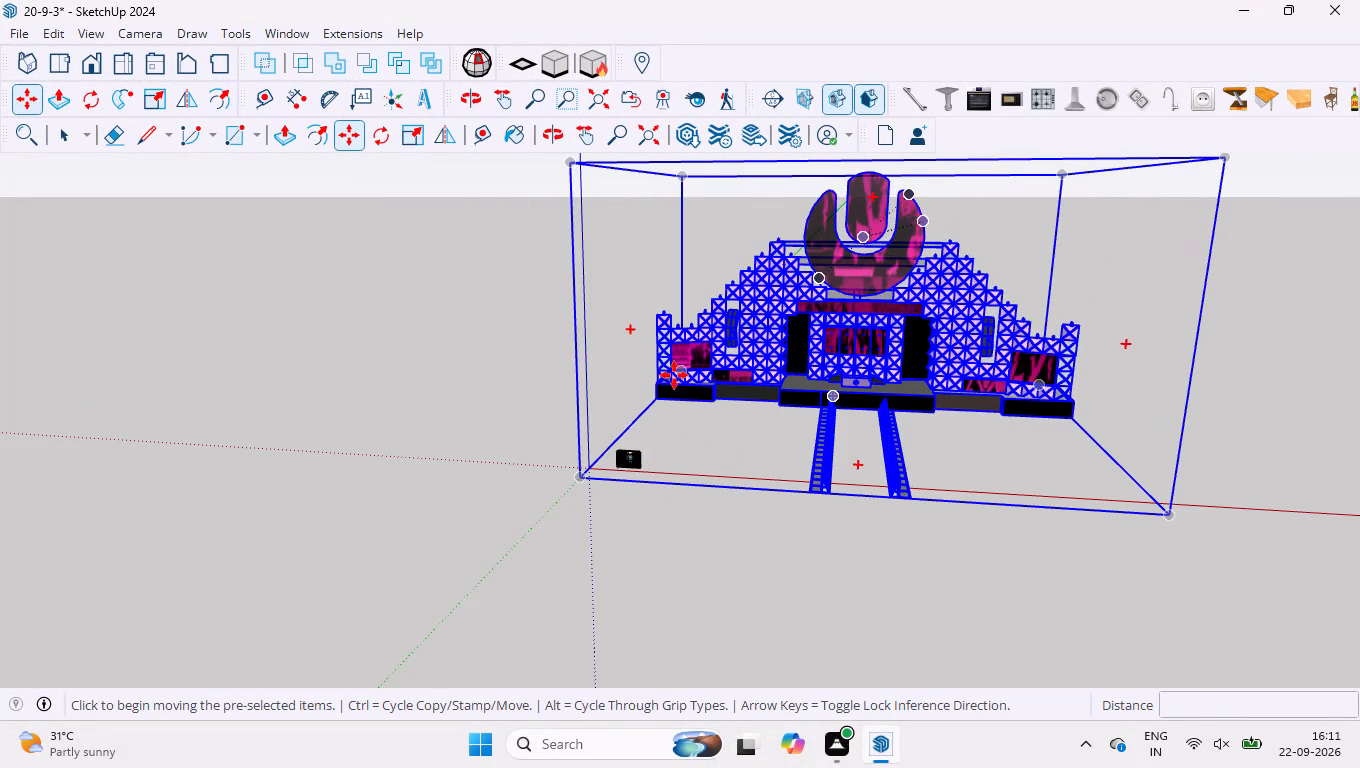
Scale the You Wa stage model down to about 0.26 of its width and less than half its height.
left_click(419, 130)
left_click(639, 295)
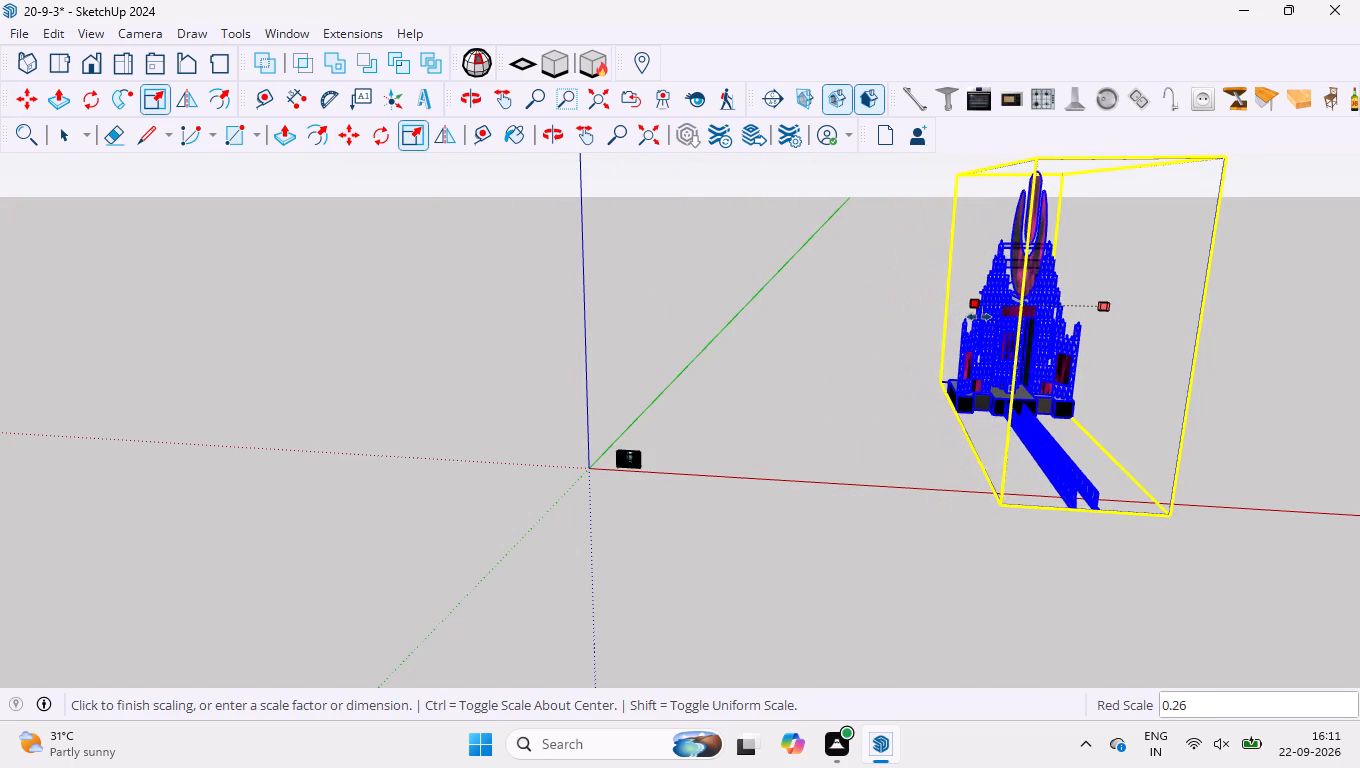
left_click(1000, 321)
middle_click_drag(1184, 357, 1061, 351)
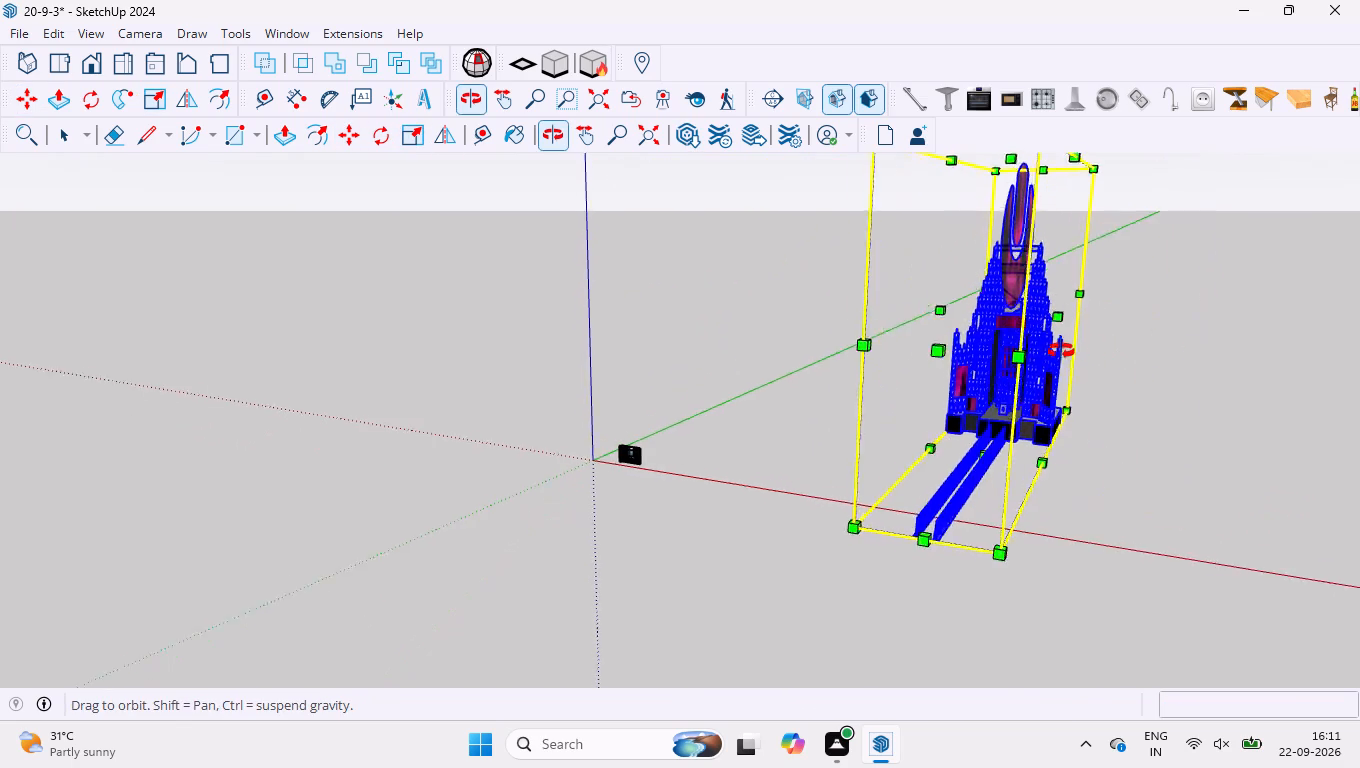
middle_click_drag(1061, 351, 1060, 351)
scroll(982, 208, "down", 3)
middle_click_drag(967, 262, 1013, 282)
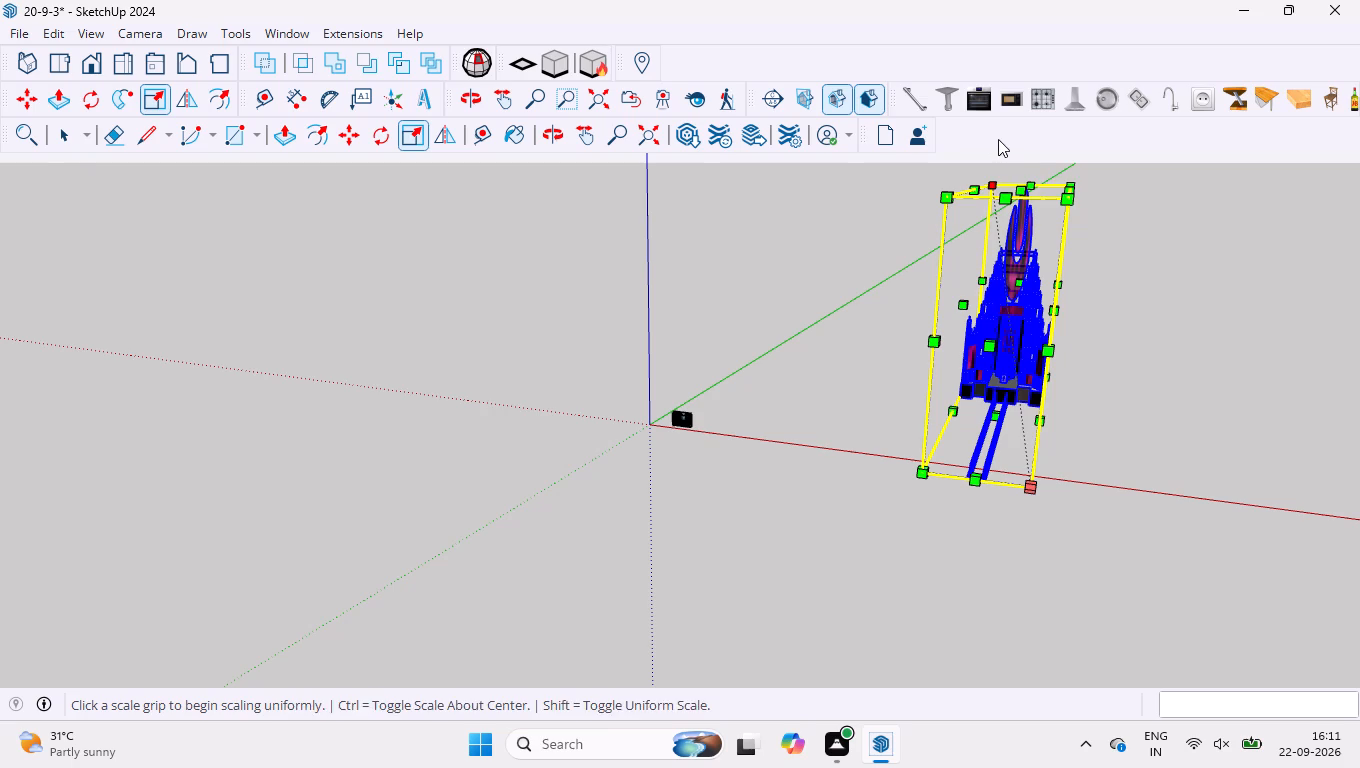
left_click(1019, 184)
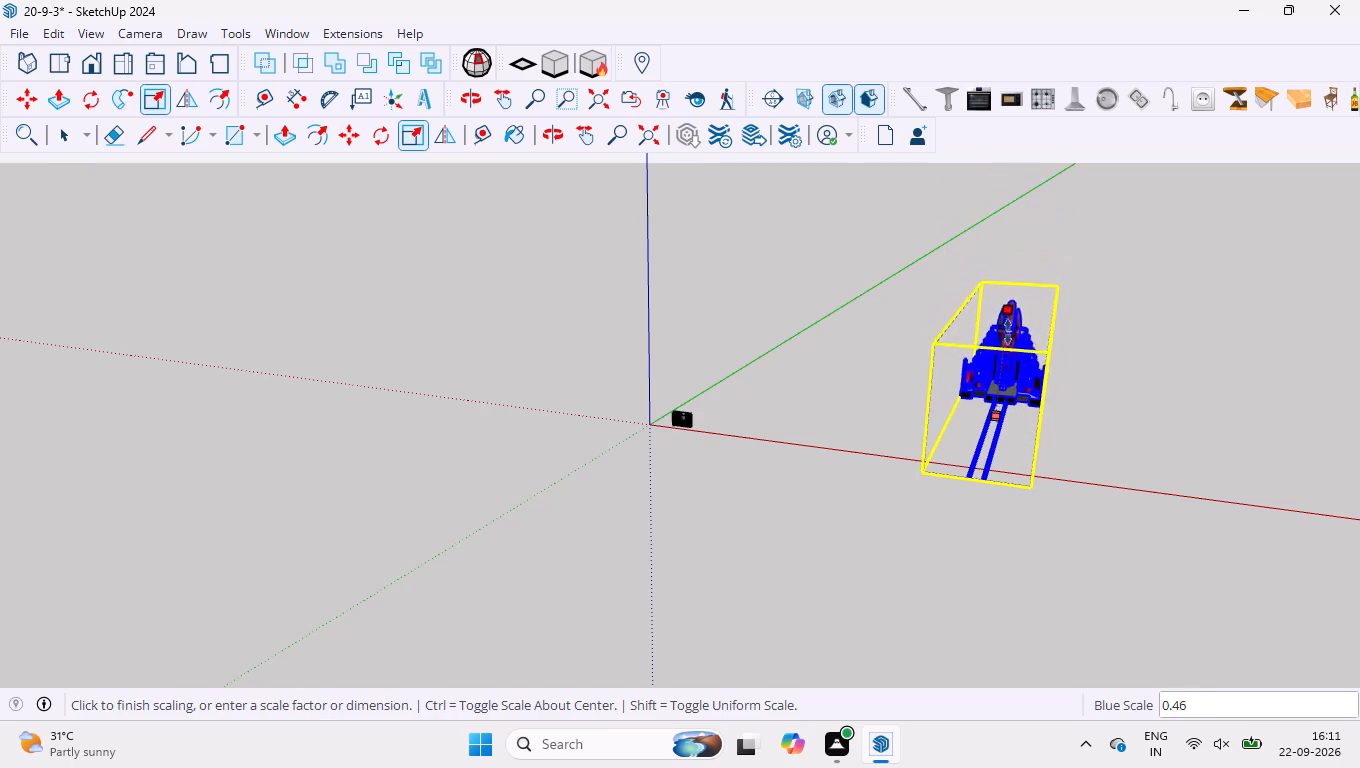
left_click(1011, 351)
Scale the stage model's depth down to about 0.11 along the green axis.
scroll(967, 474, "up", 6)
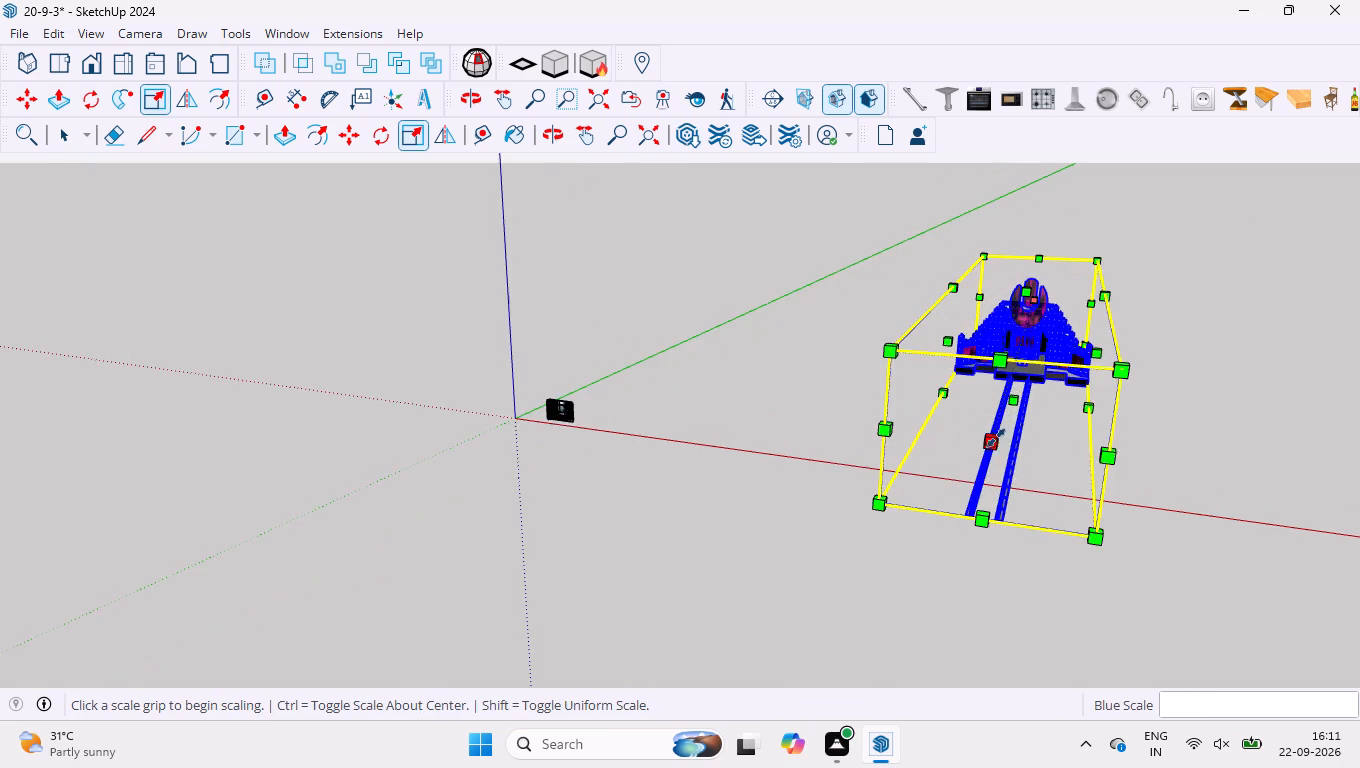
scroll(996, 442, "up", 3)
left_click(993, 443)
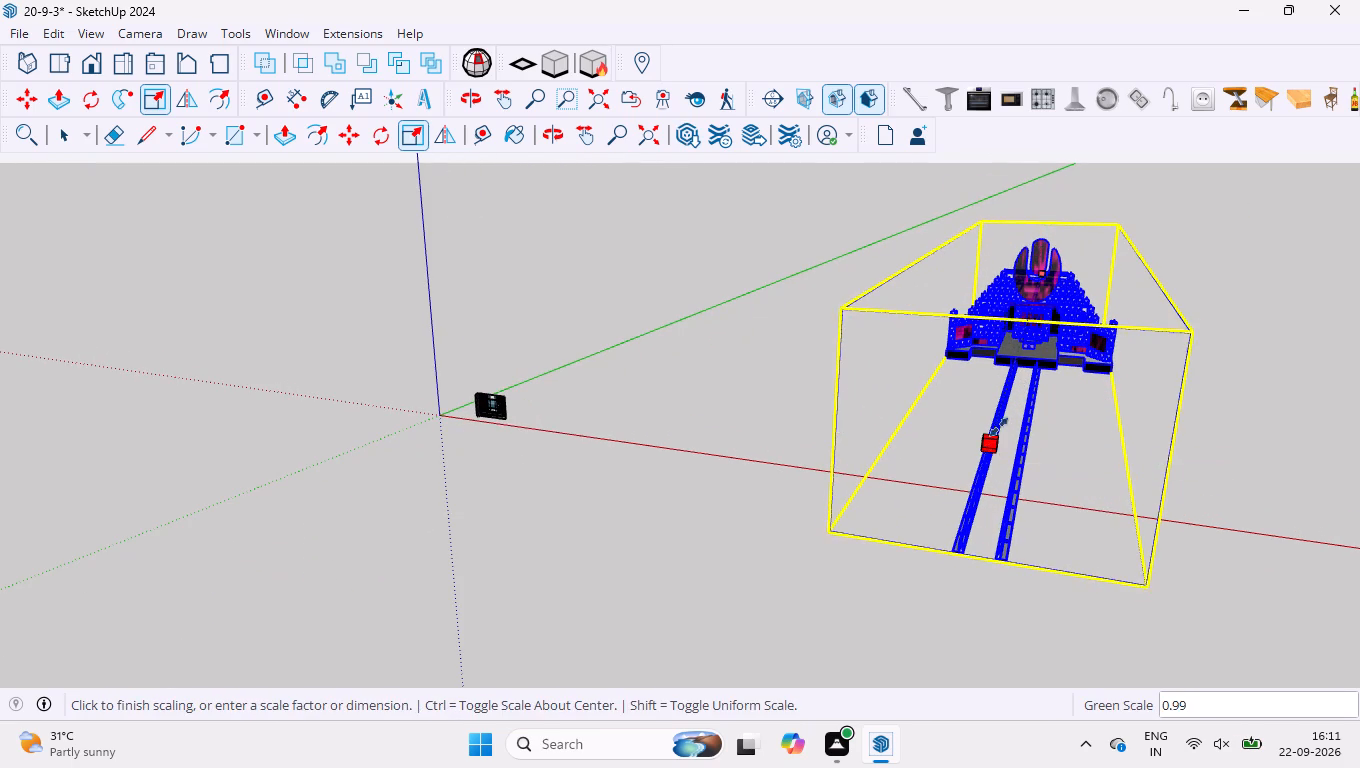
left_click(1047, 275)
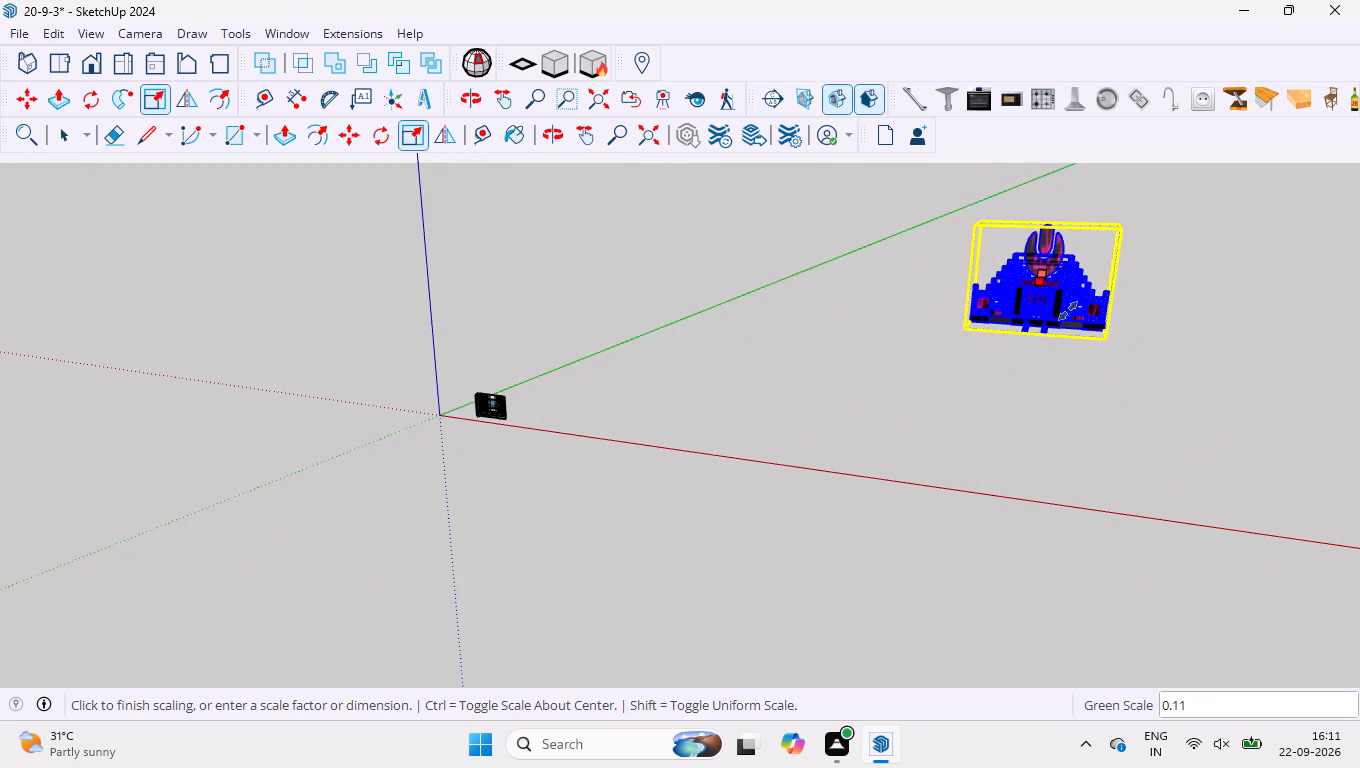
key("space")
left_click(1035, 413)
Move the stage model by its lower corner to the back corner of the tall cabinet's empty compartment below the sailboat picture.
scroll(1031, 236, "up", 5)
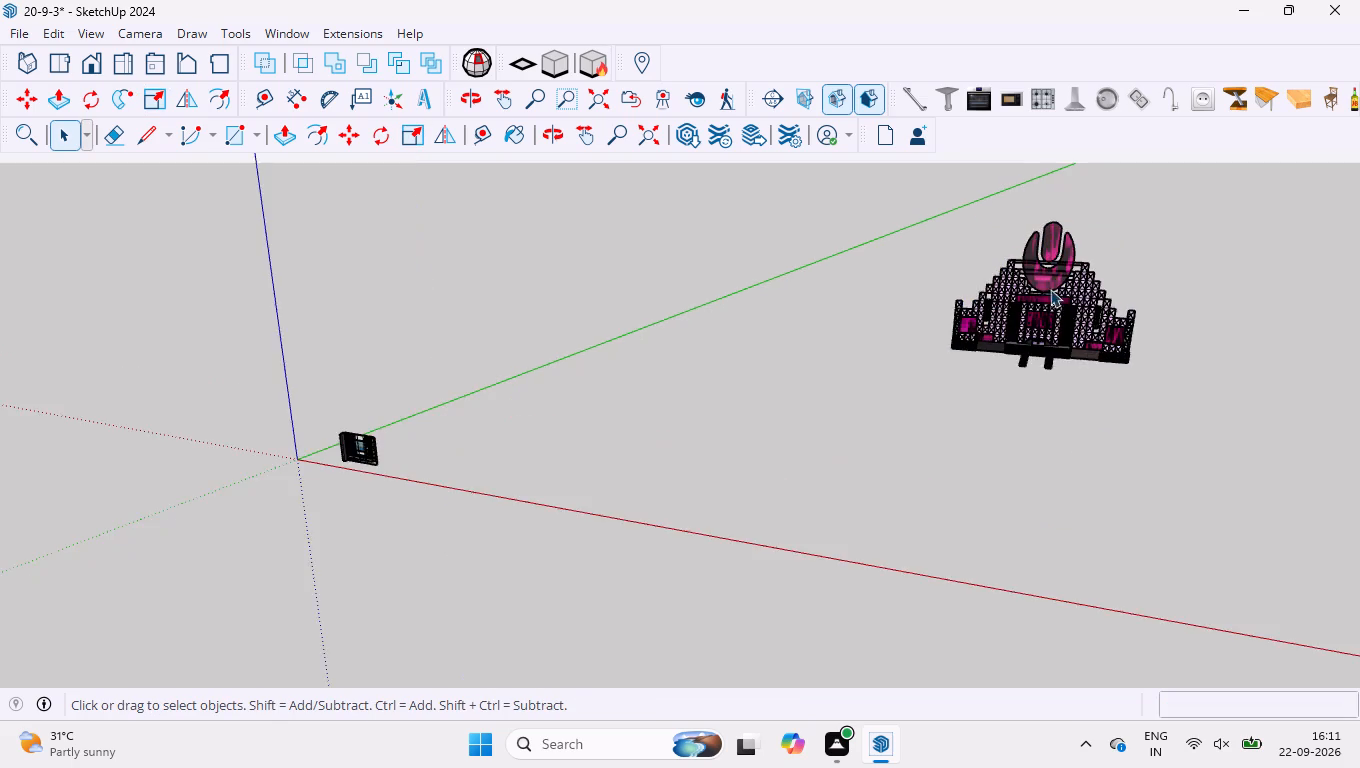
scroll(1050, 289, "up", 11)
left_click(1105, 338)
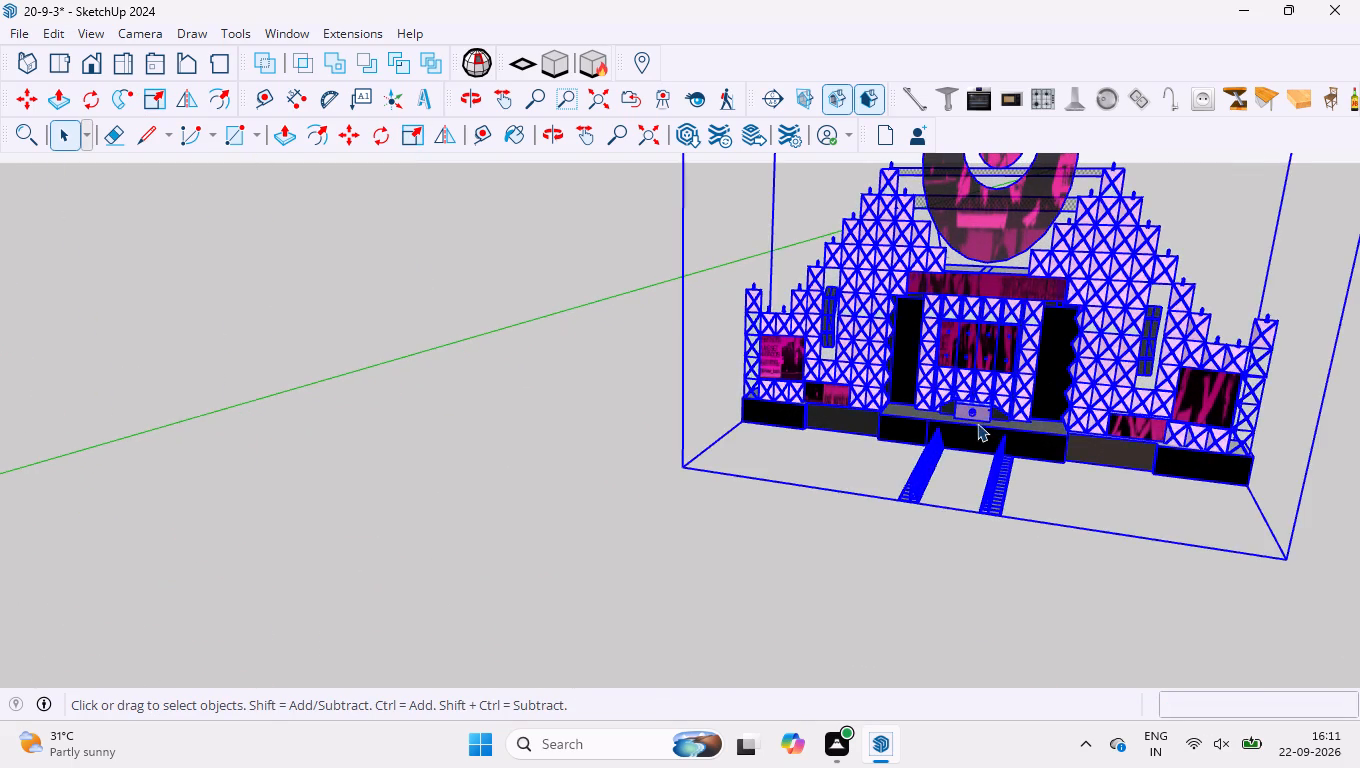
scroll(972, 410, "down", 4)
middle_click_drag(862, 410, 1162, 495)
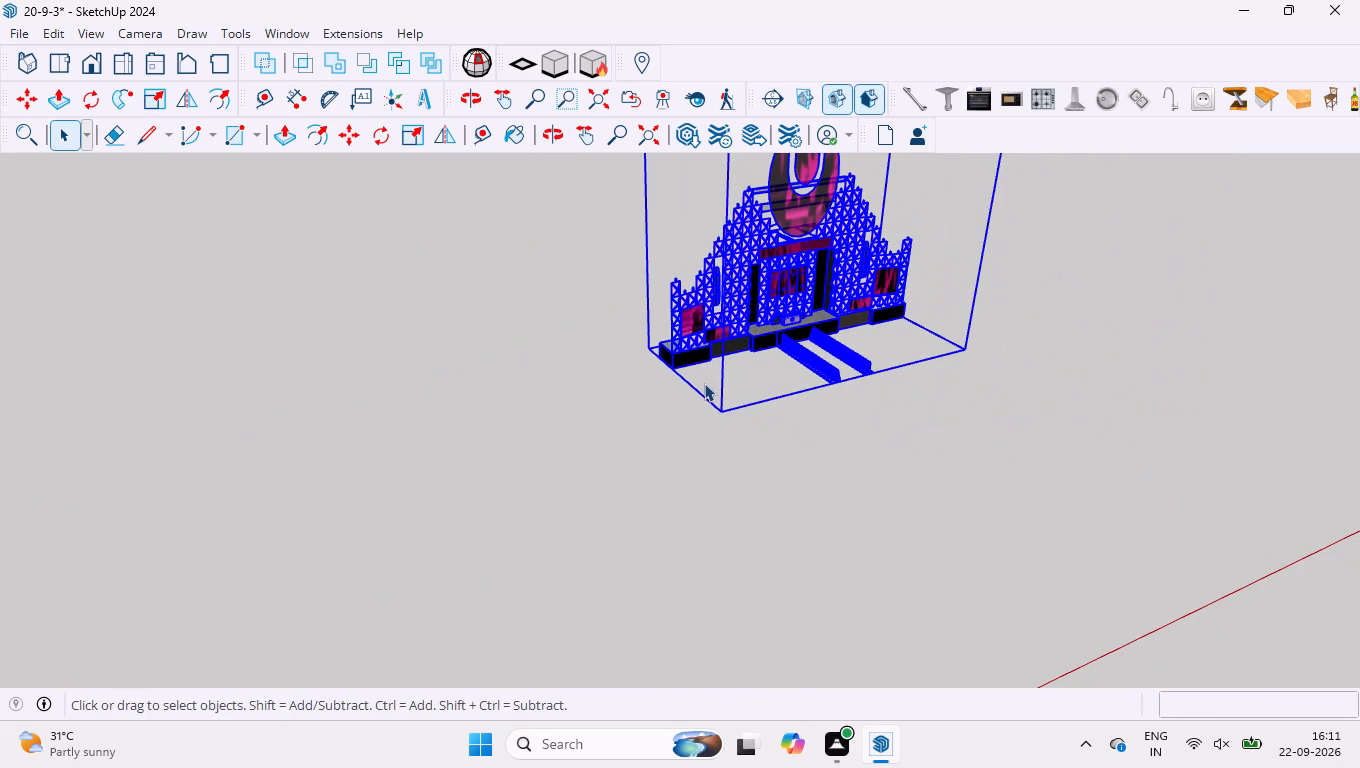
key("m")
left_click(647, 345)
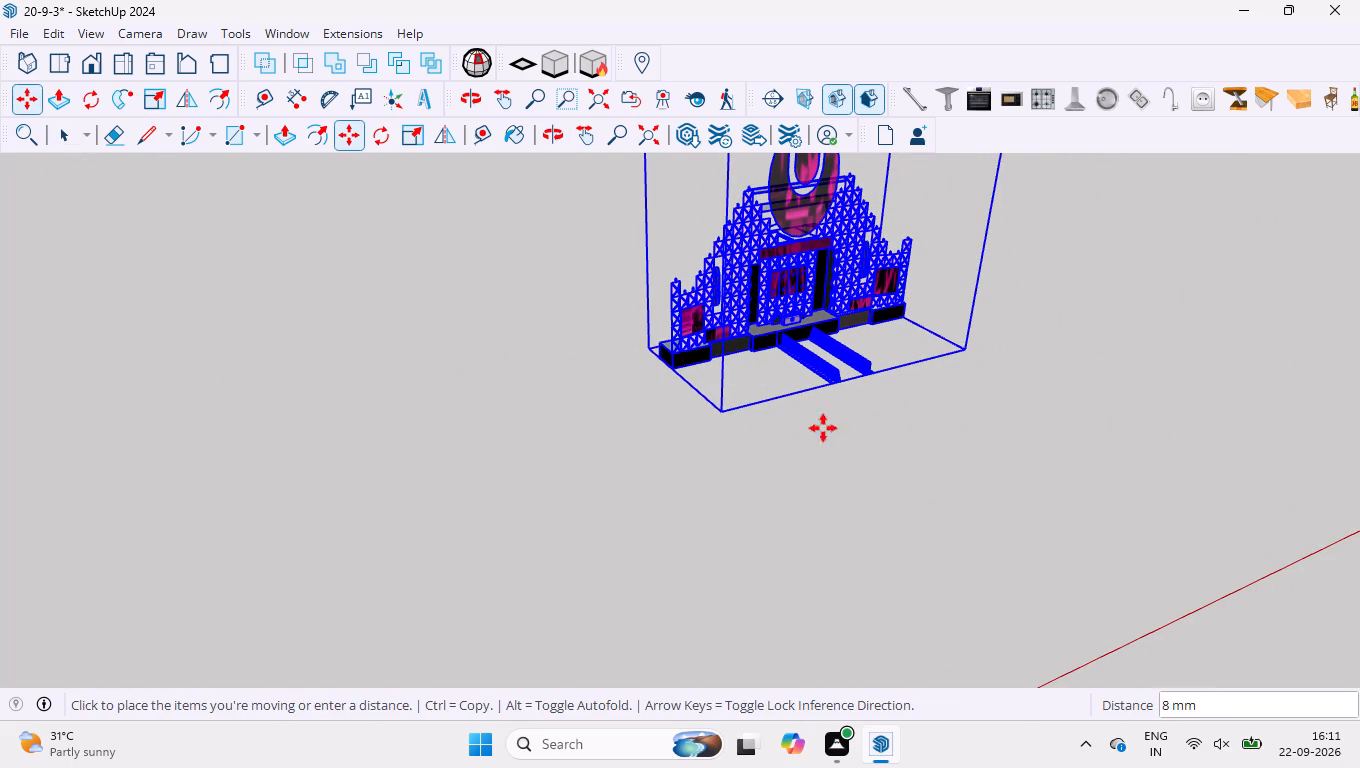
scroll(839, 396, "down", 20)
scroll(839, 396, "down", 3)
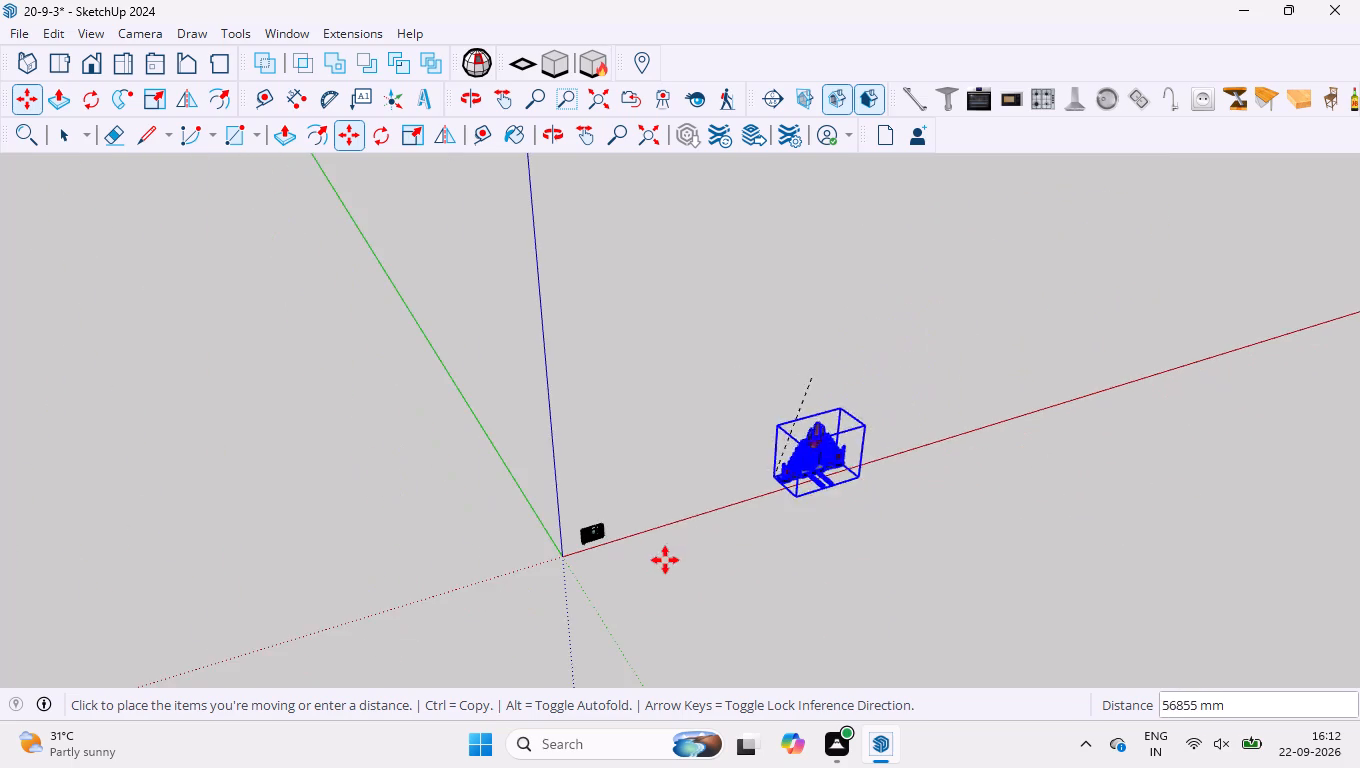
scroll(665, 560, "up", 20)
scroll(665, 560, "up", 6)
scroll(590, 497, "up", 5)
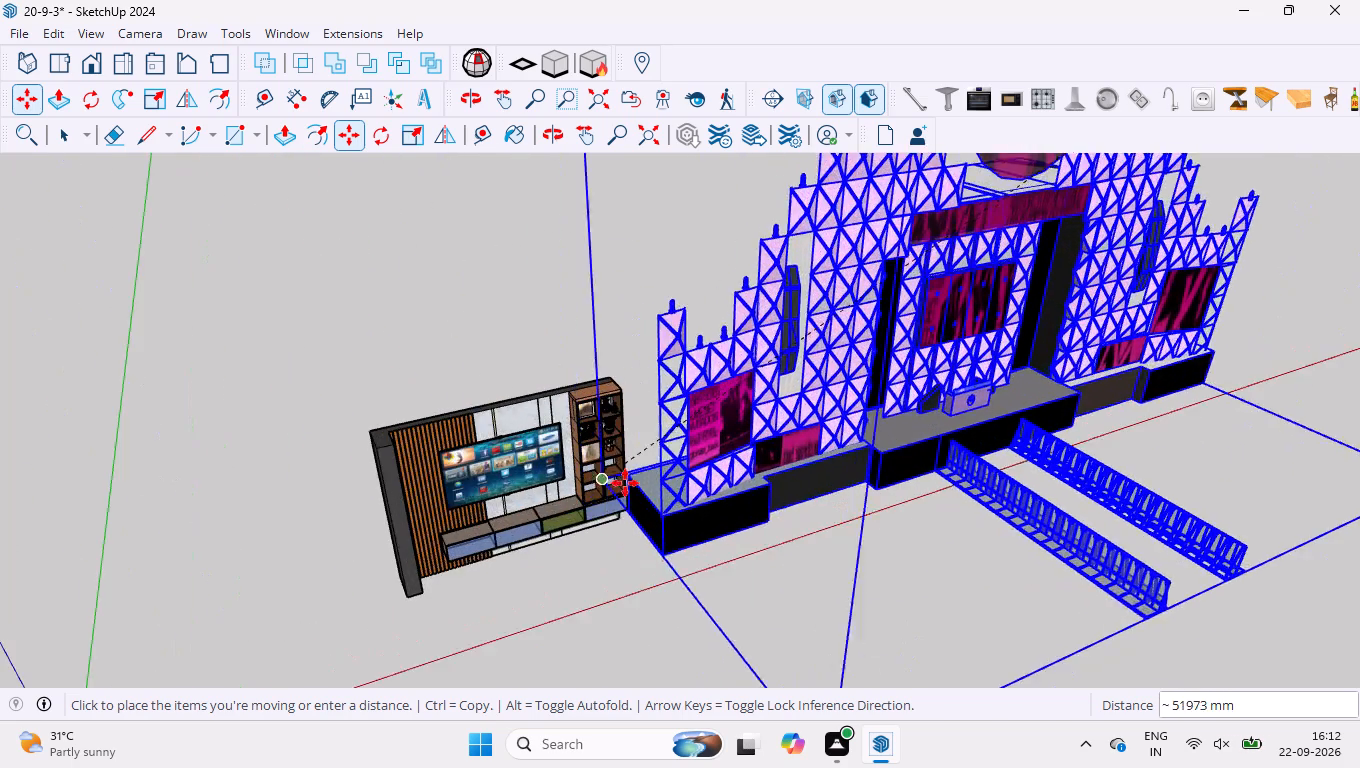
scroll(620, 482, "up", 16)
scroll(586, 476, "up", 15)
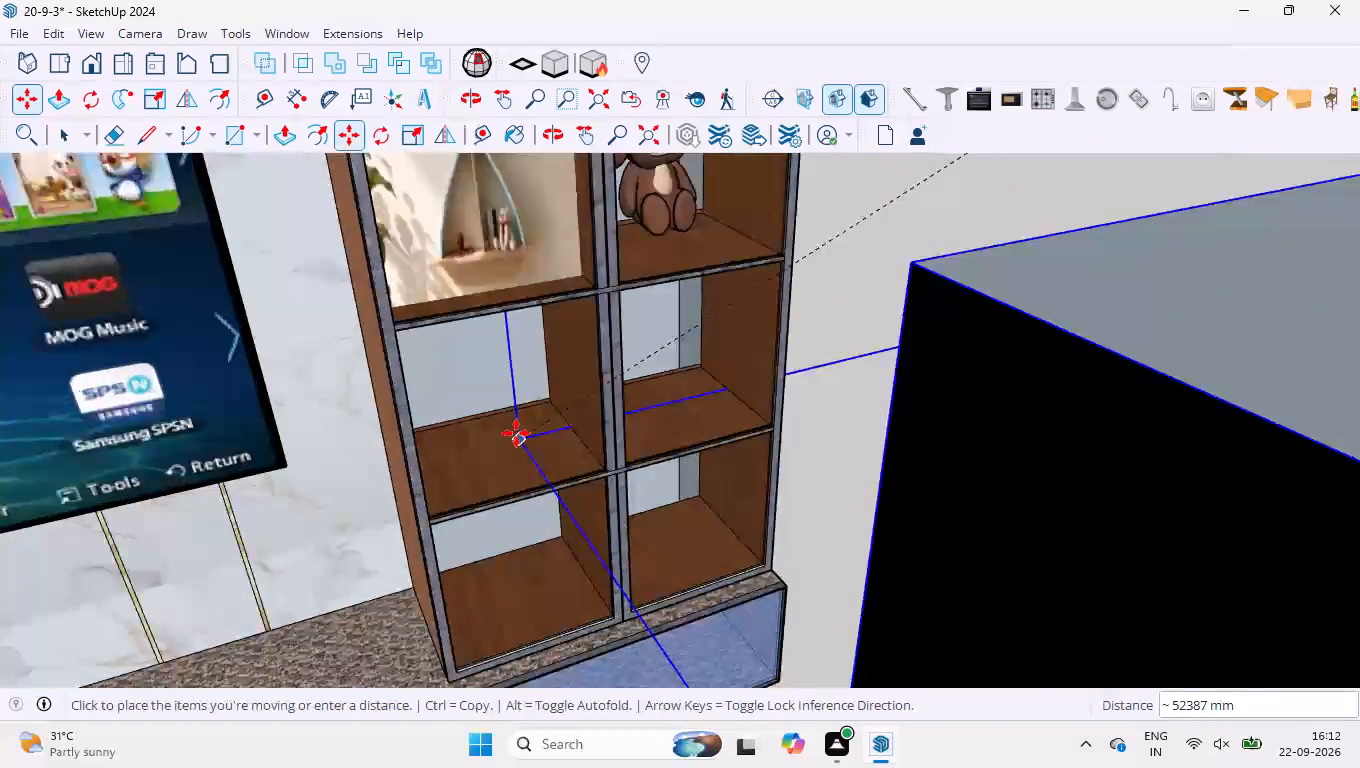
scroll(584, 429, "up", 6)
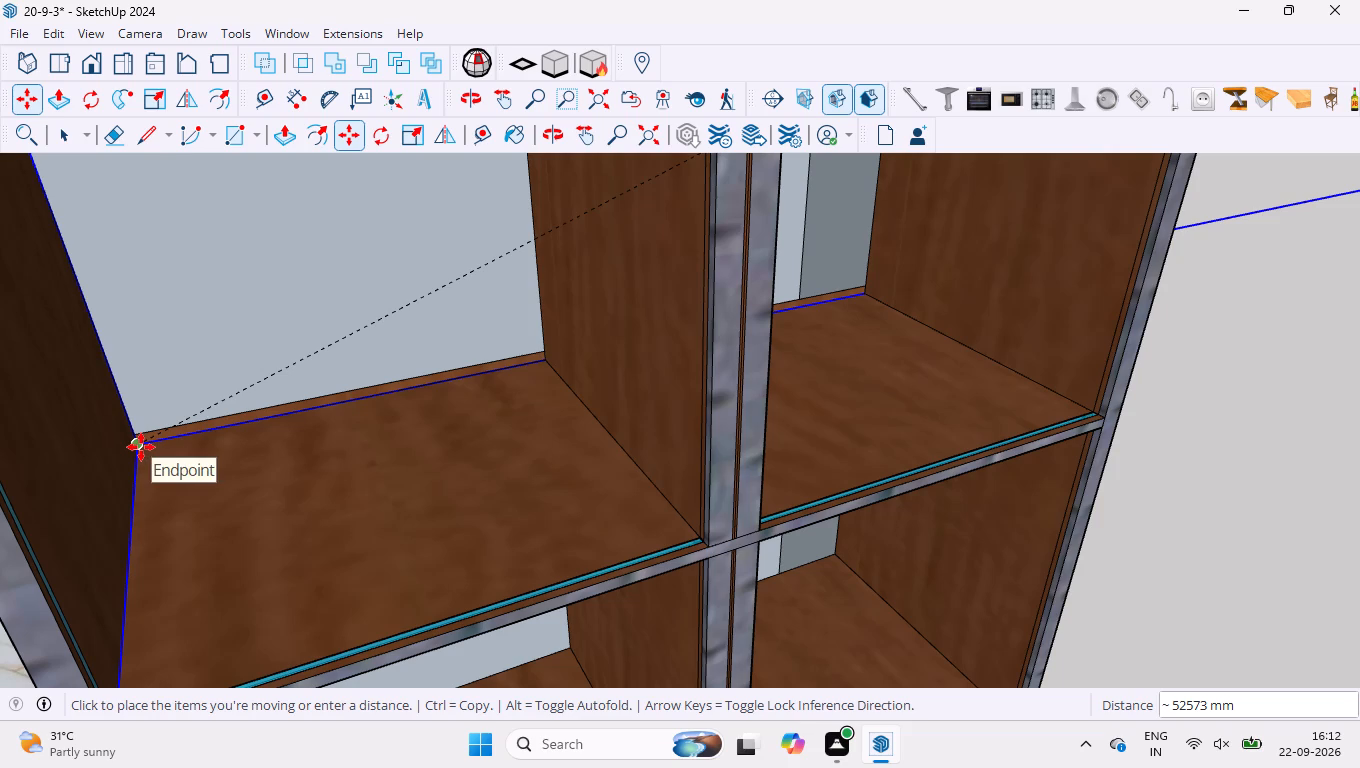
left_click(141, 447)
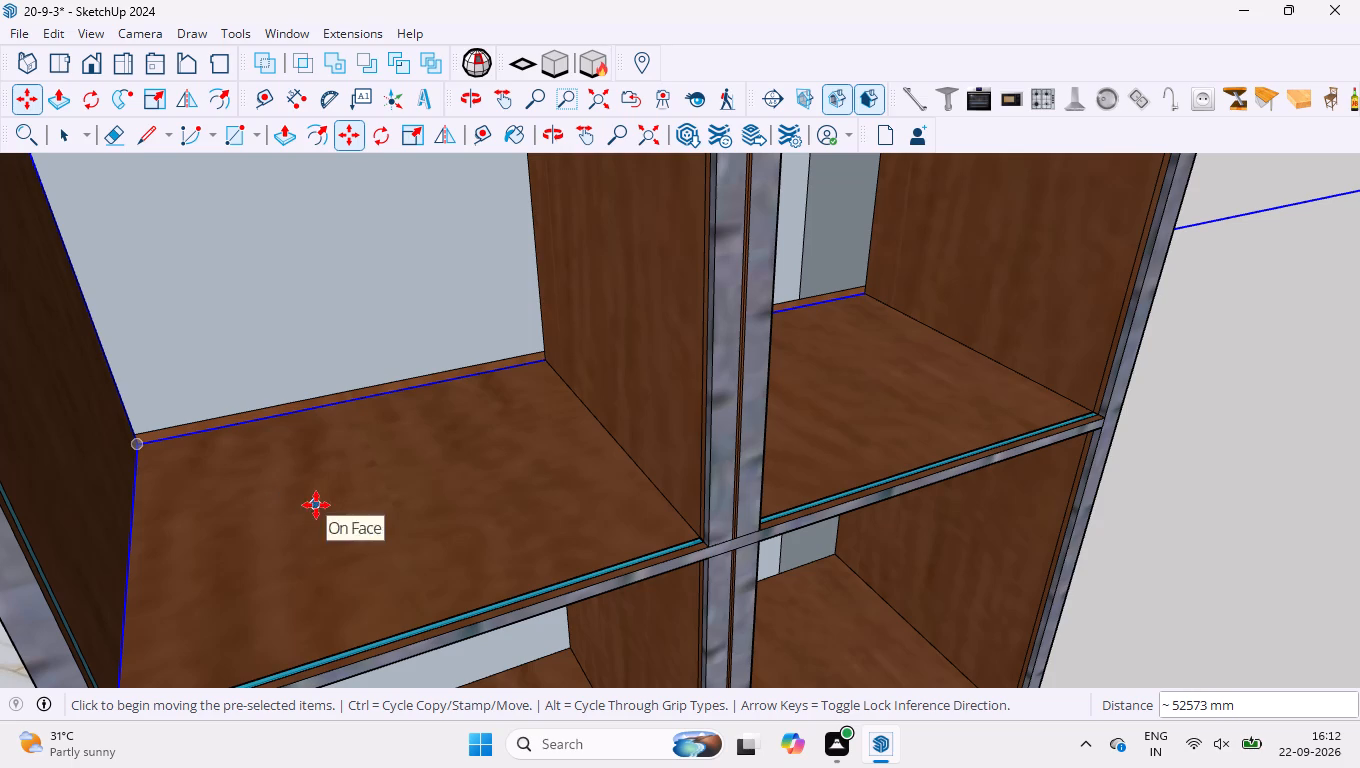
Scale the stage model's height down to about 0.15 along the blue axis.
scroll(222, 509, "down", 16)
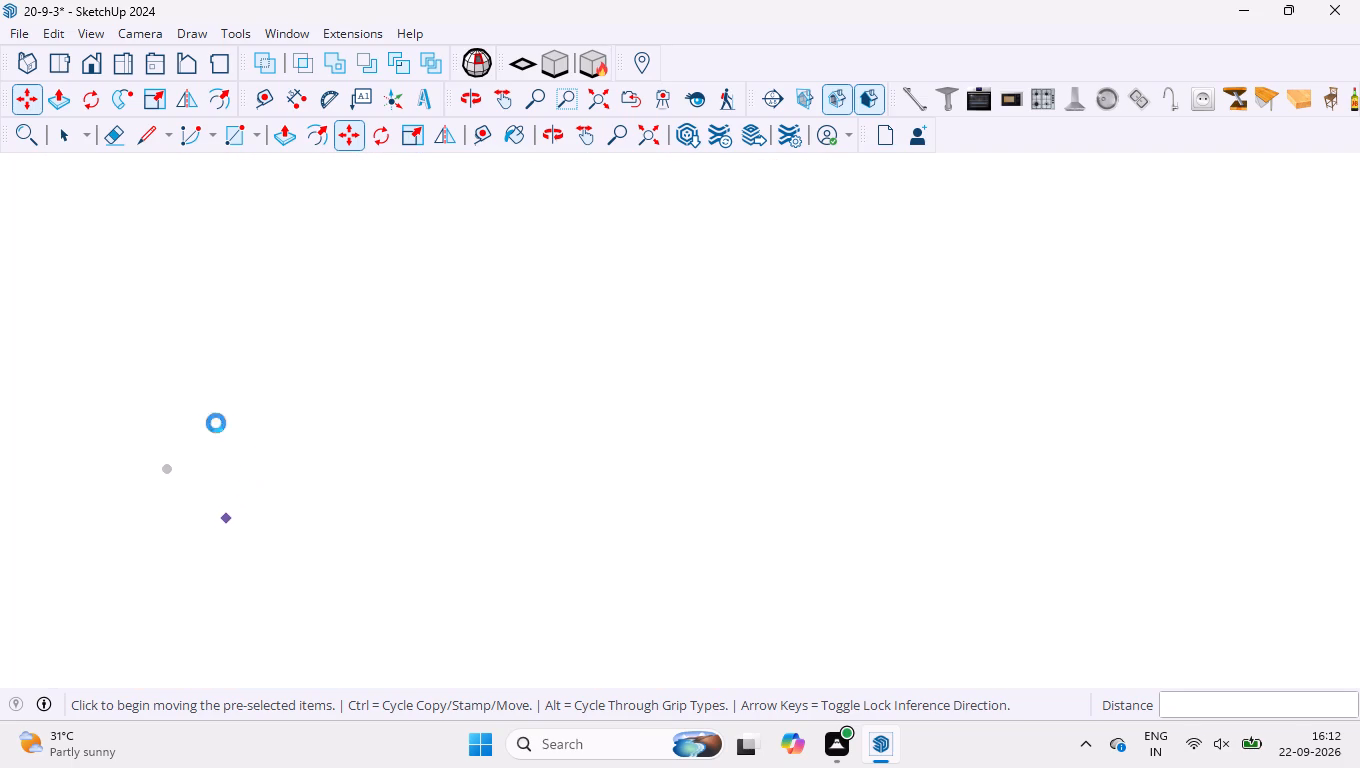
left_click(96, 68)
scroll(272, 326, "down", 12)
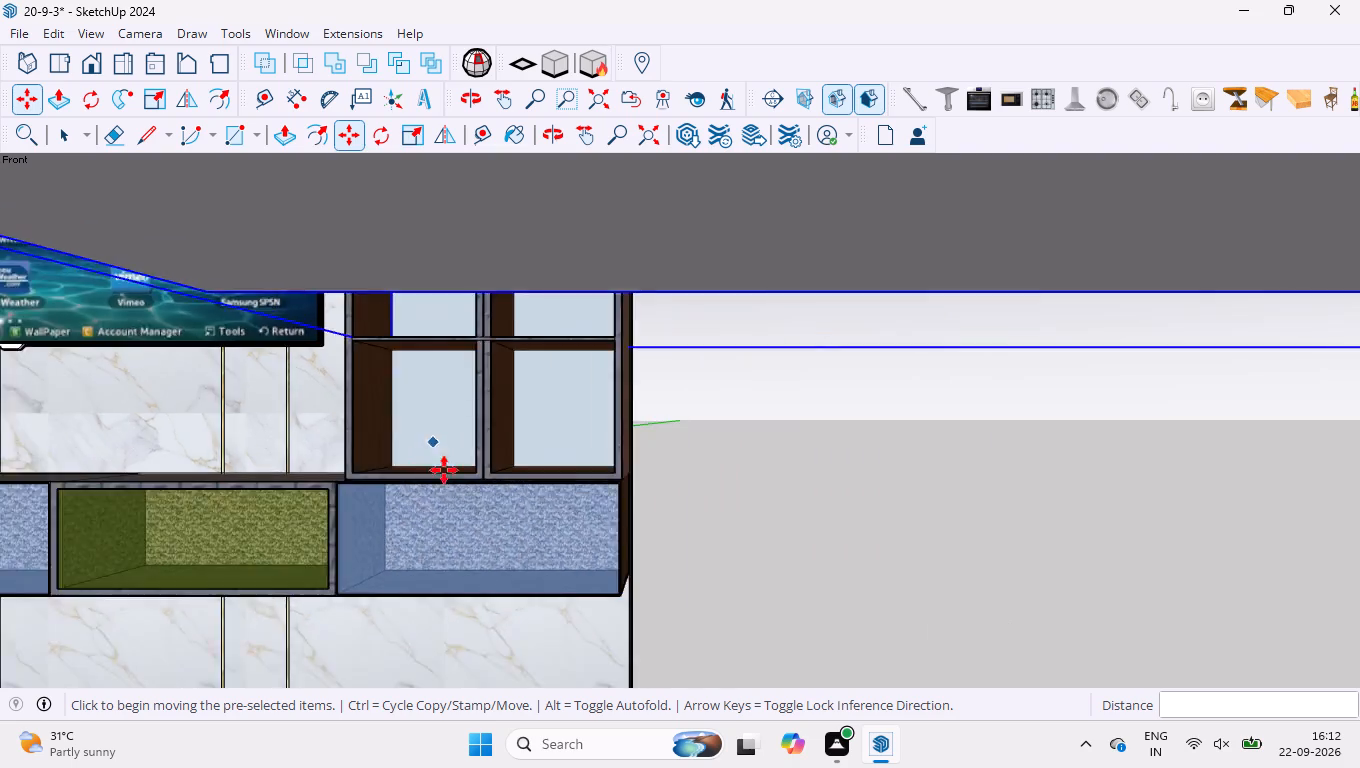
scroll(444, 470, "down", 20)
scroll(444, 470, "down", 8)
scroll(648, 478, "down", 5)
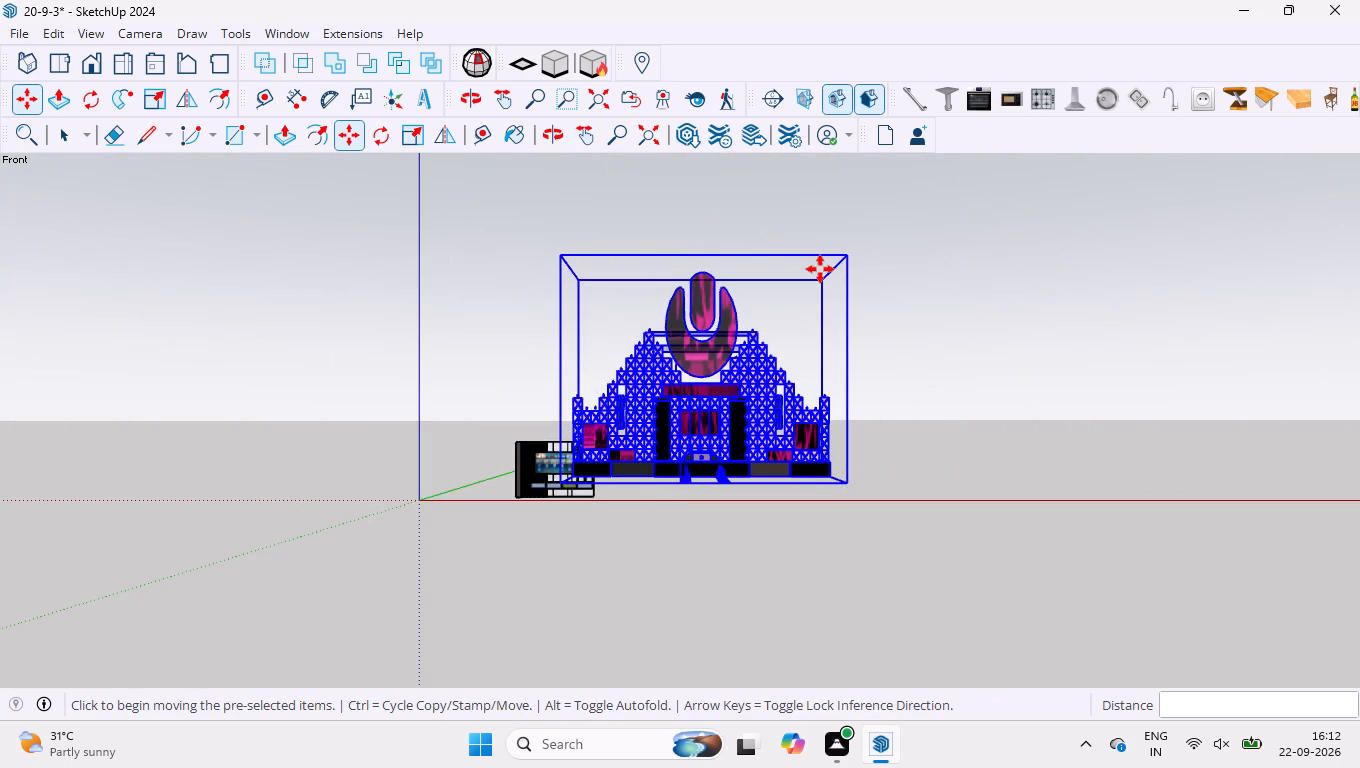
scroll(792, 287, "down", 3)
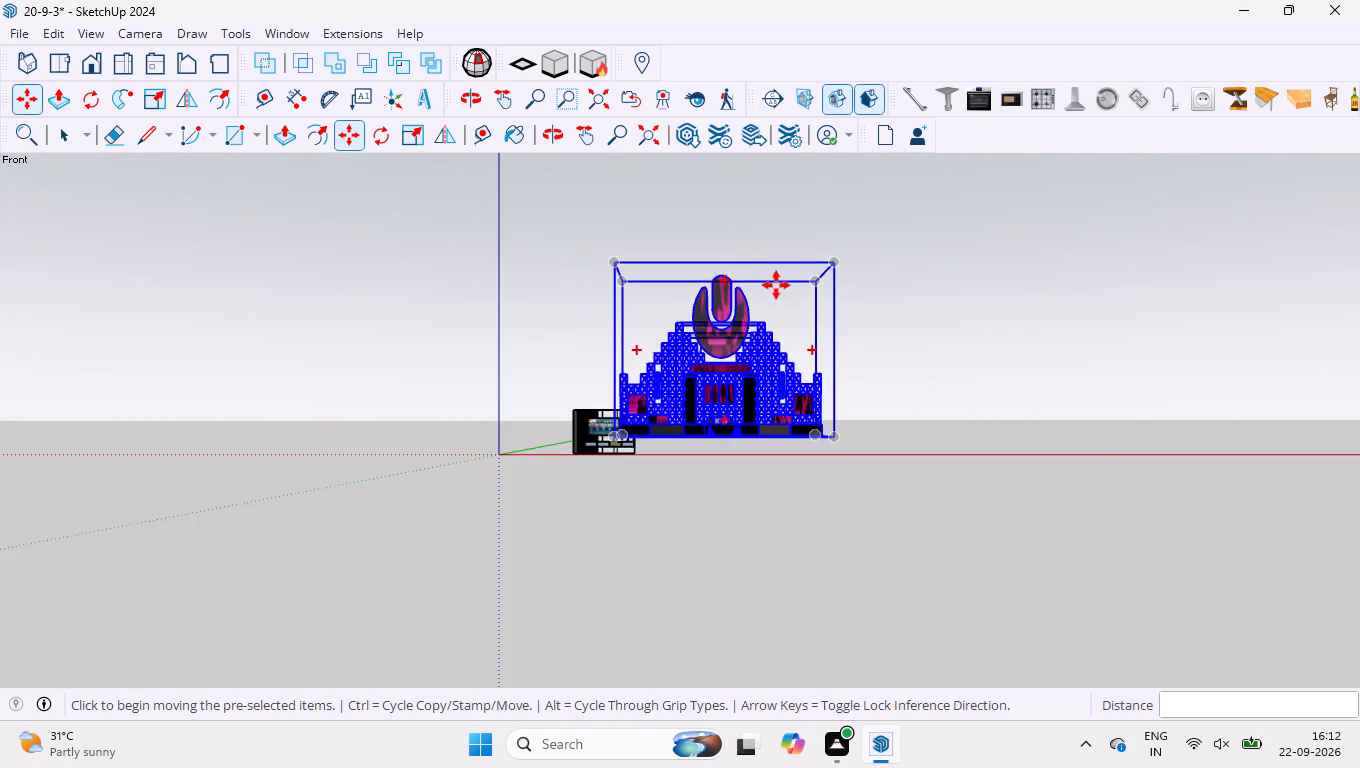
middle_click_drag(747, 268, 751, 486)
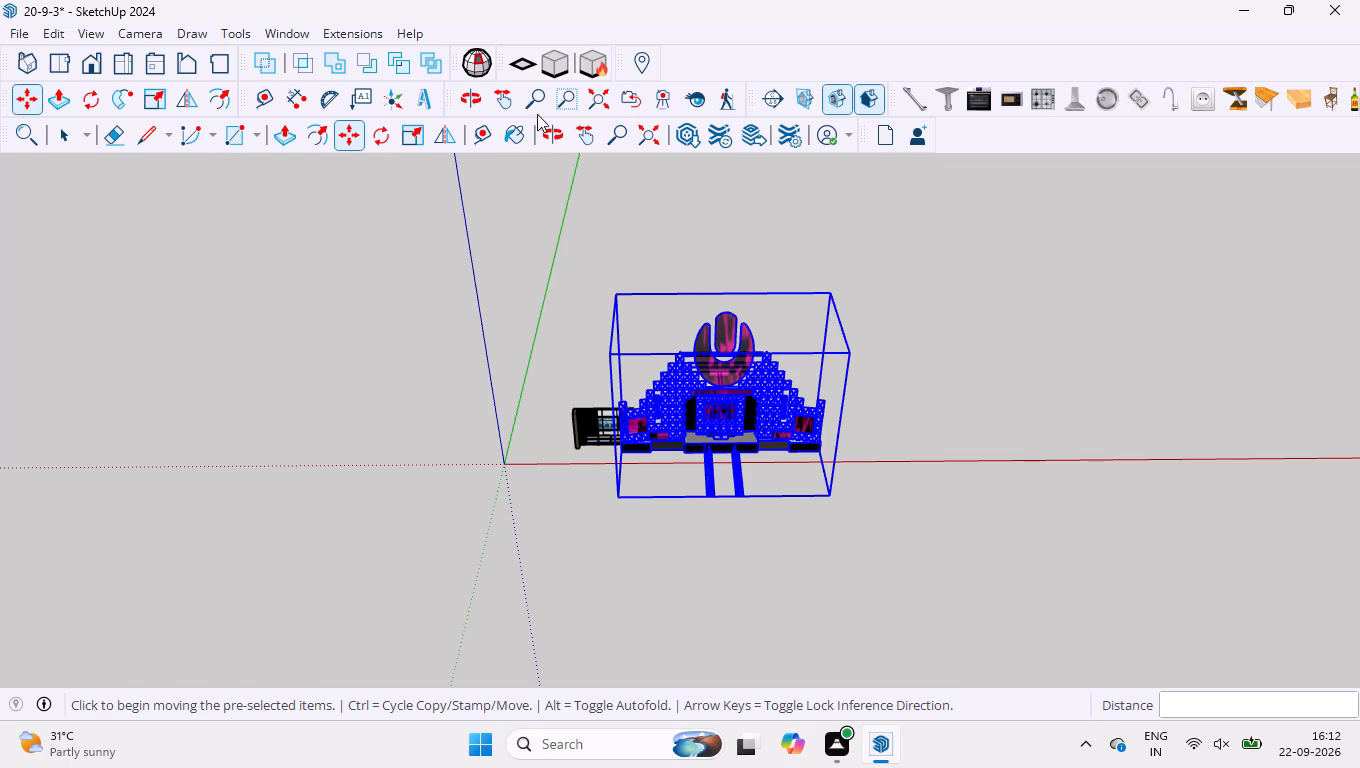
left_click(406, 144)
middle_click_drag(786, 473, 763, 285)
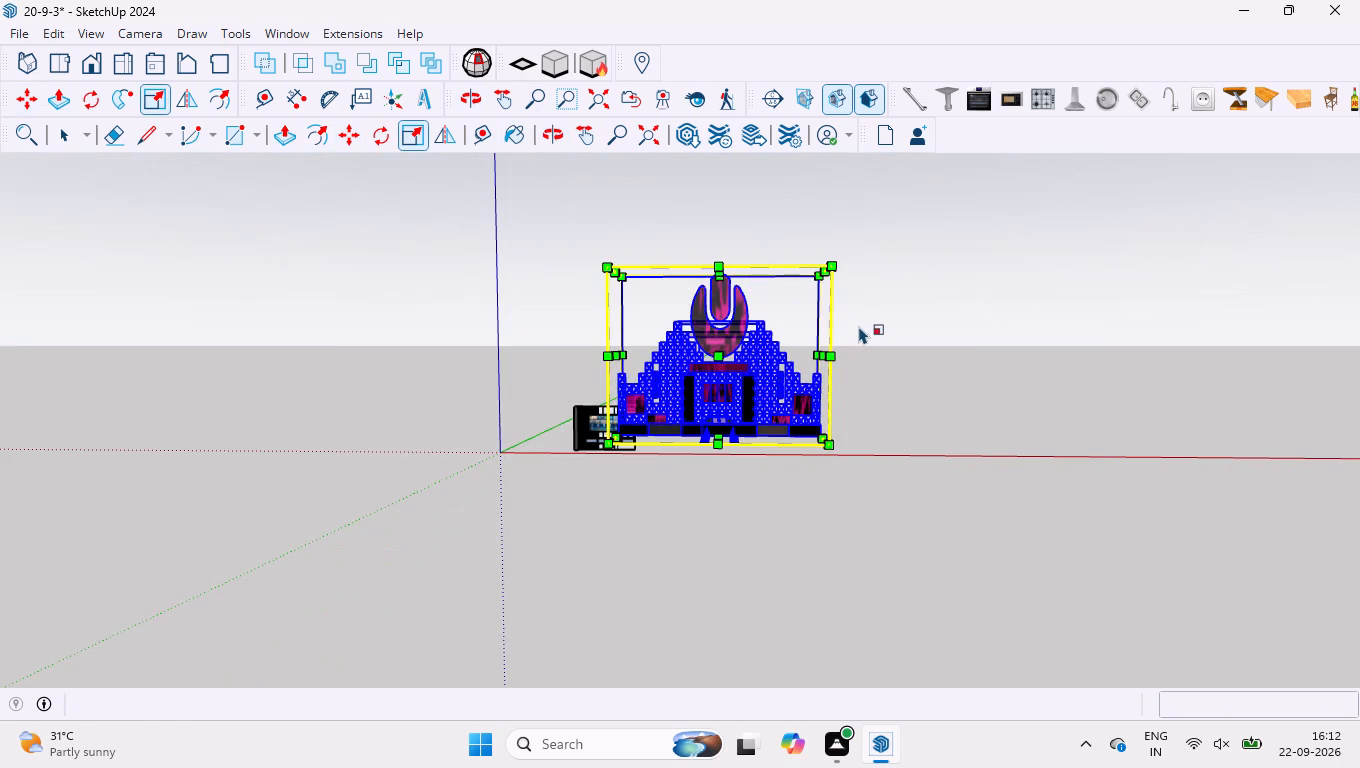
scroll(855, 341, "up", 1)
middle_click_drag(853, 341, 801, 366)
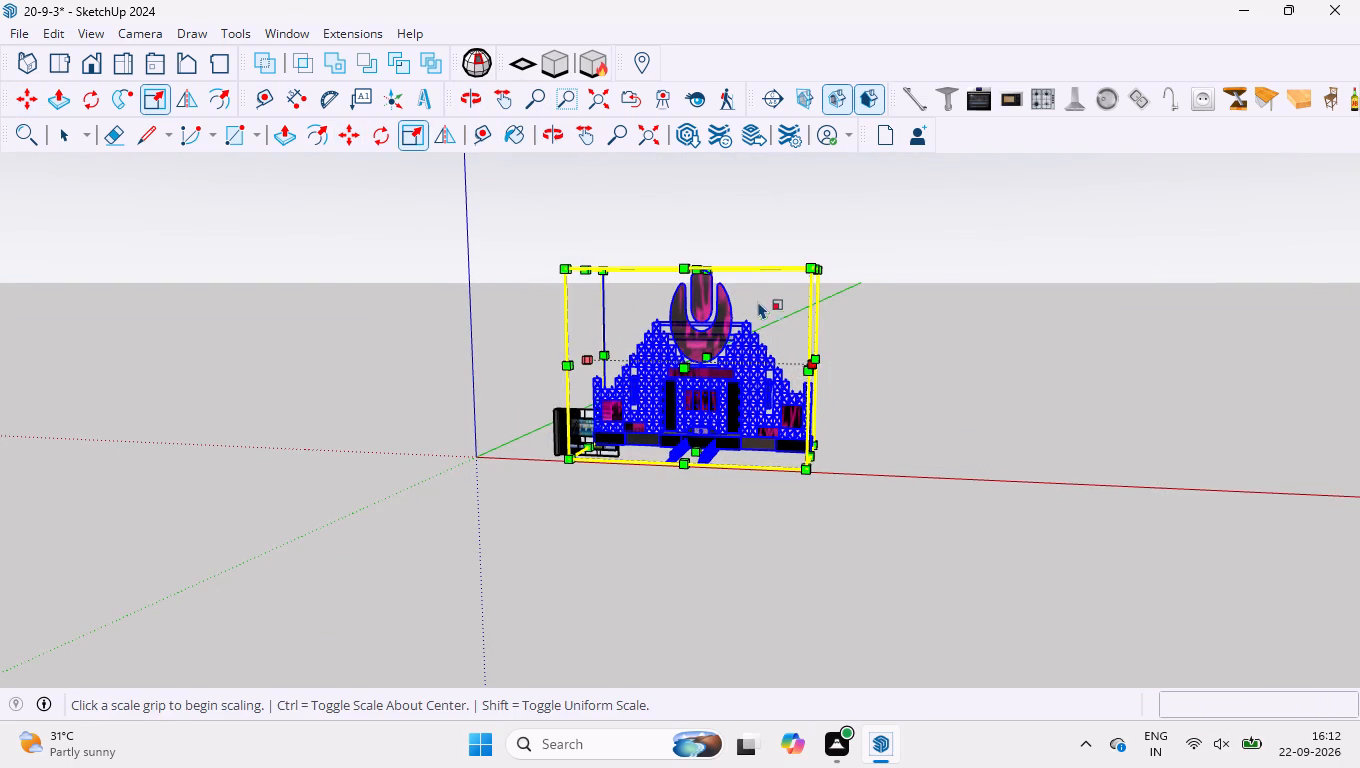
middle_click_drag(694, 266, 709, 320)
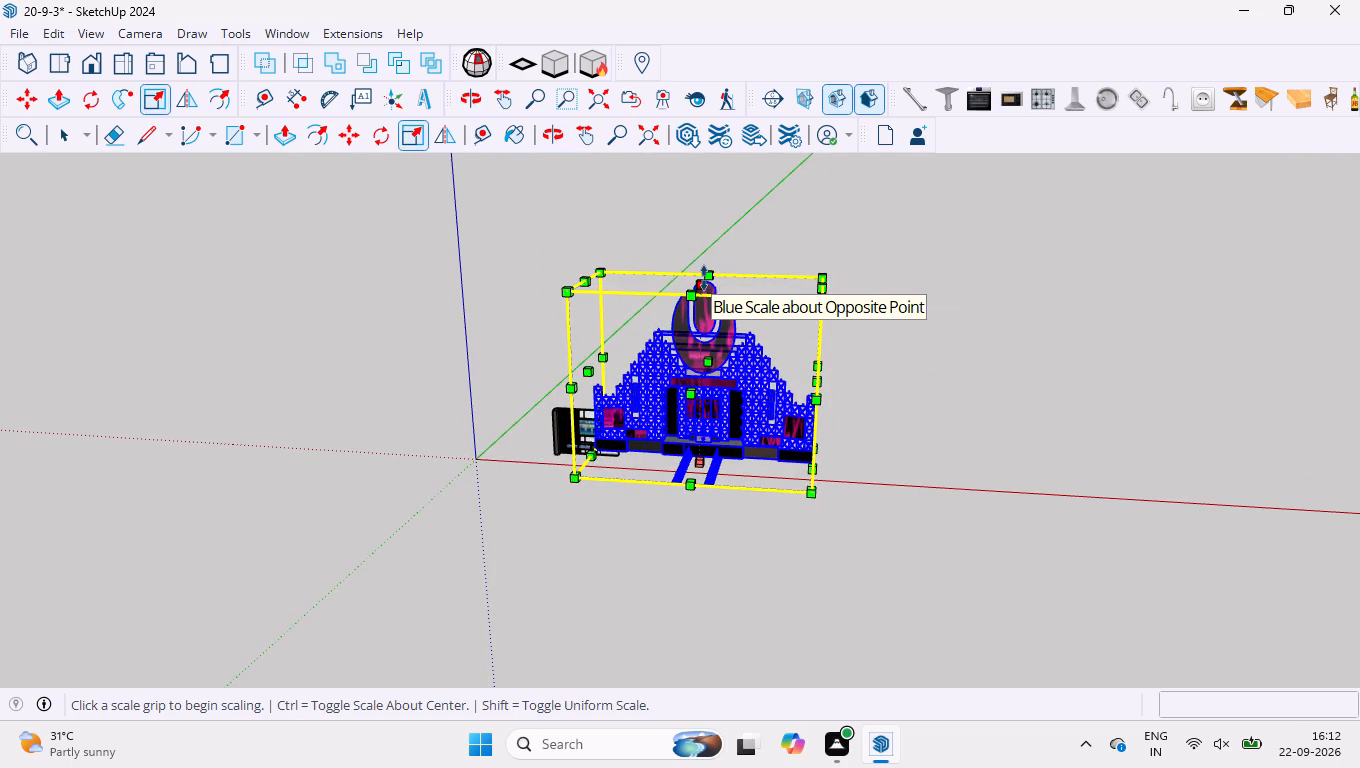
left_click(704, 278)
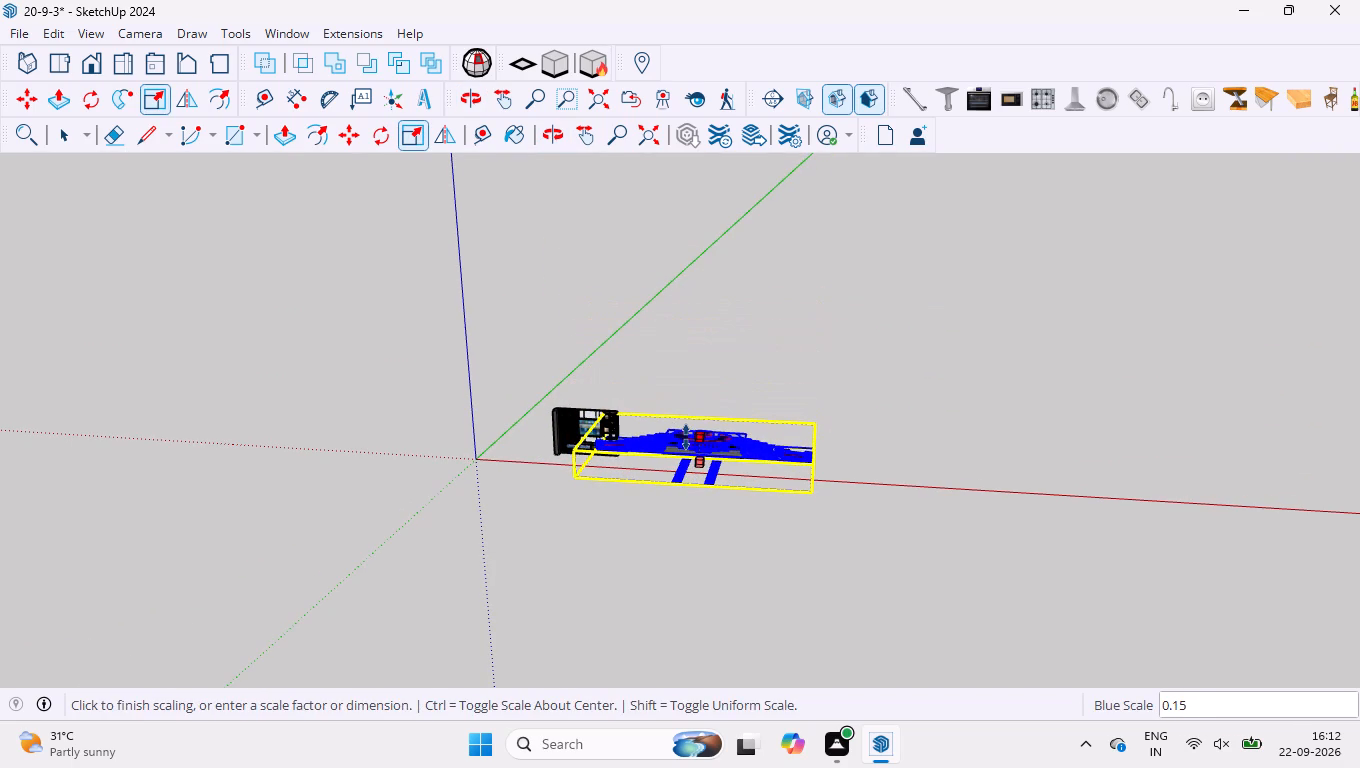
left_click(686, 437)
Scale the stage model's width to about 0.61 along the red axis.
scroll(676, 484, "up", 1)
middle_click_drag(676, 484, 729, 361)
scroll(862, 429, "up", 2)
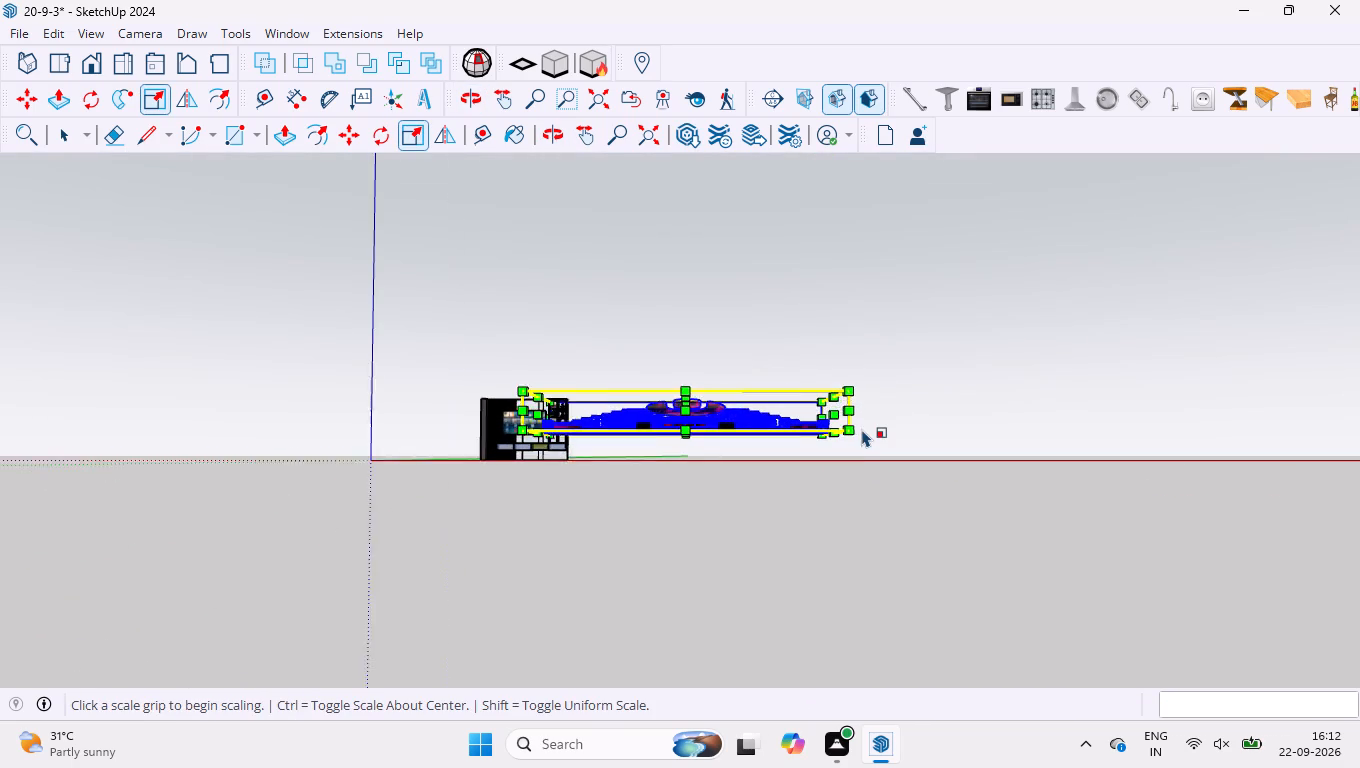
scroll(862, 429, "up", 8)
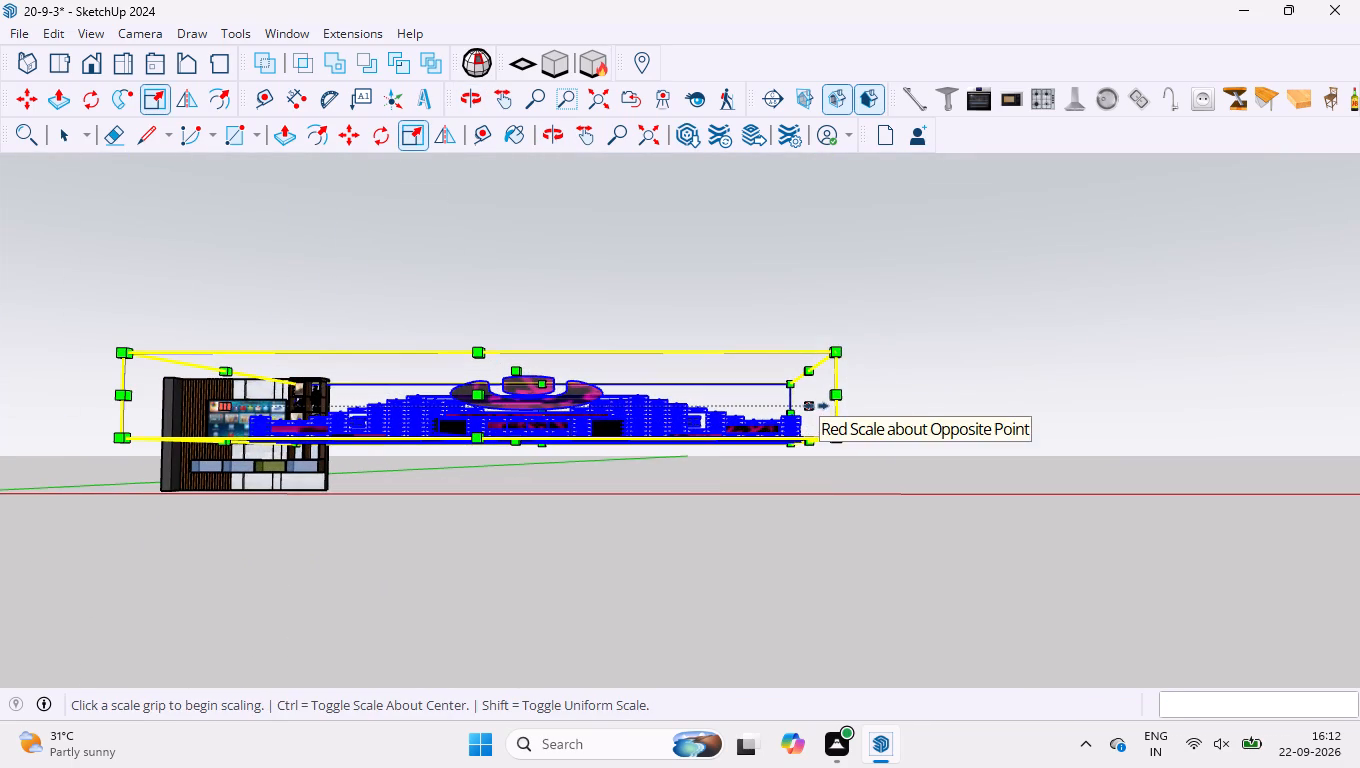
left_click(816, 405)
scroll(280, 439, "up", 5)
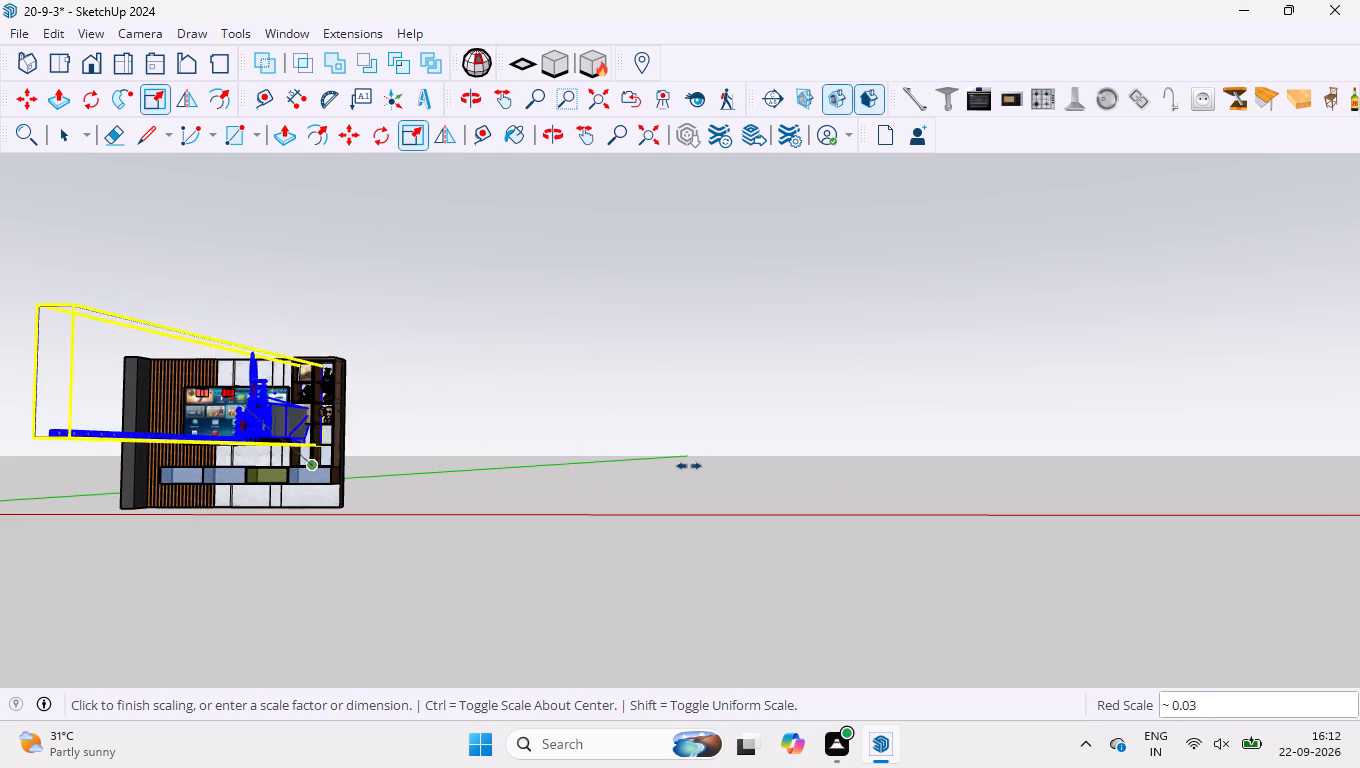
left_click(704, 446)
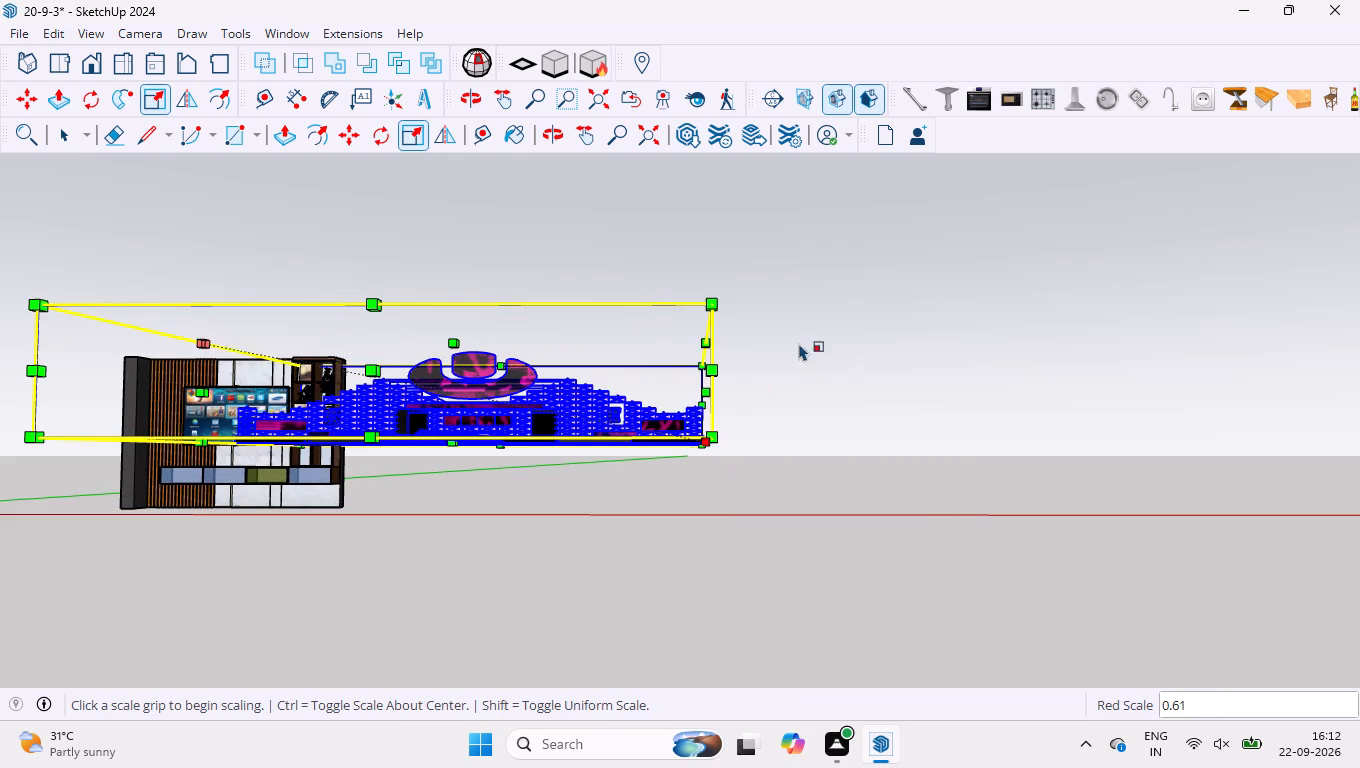
Delete the You Wa stage model from the scene.
key("Delete")
key("space")
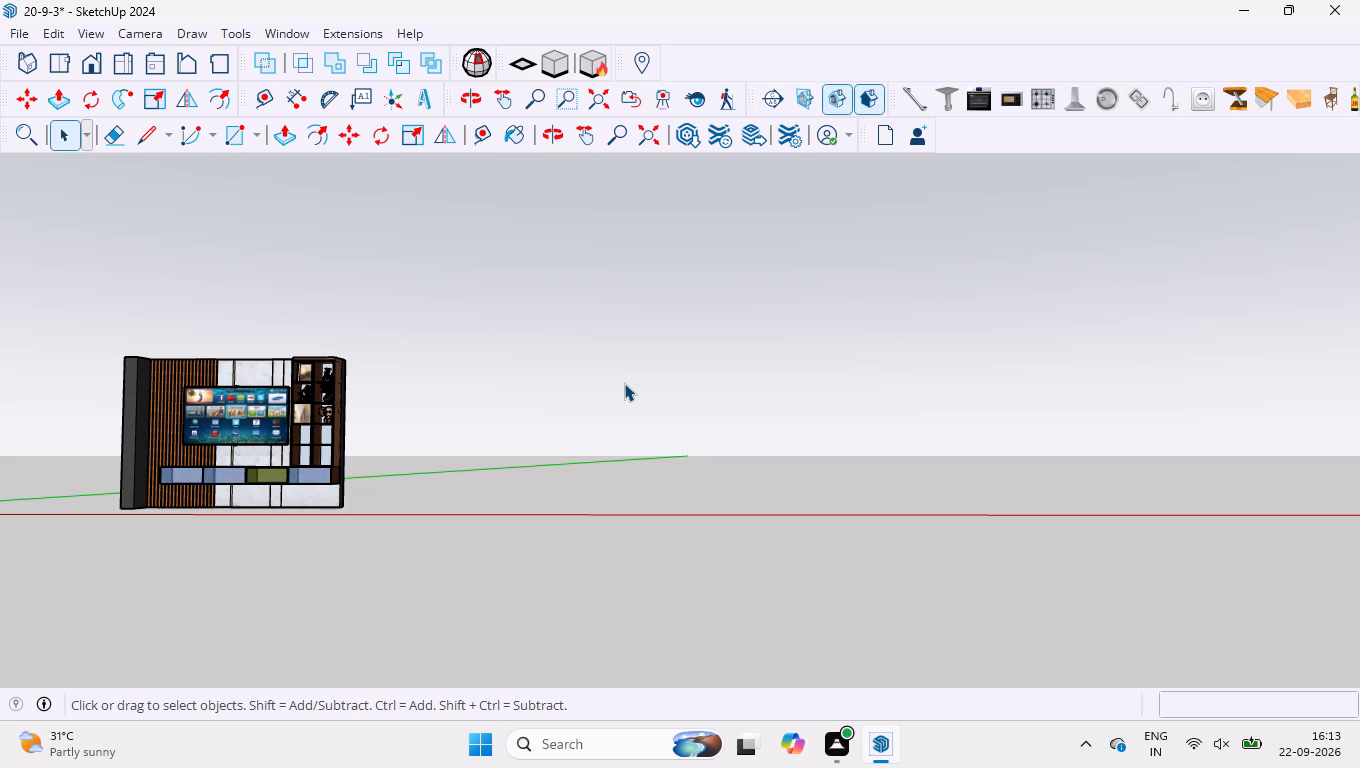
Examine the tall cabinet's decorated and empty compartments, up close around the big-eared monkey figure.
scroll(679, 468, "down", 5)
scroll(570, 422, "down", 5)
scroll(397, 432, "up", 9)
scroll(558, 436, "up", 1)
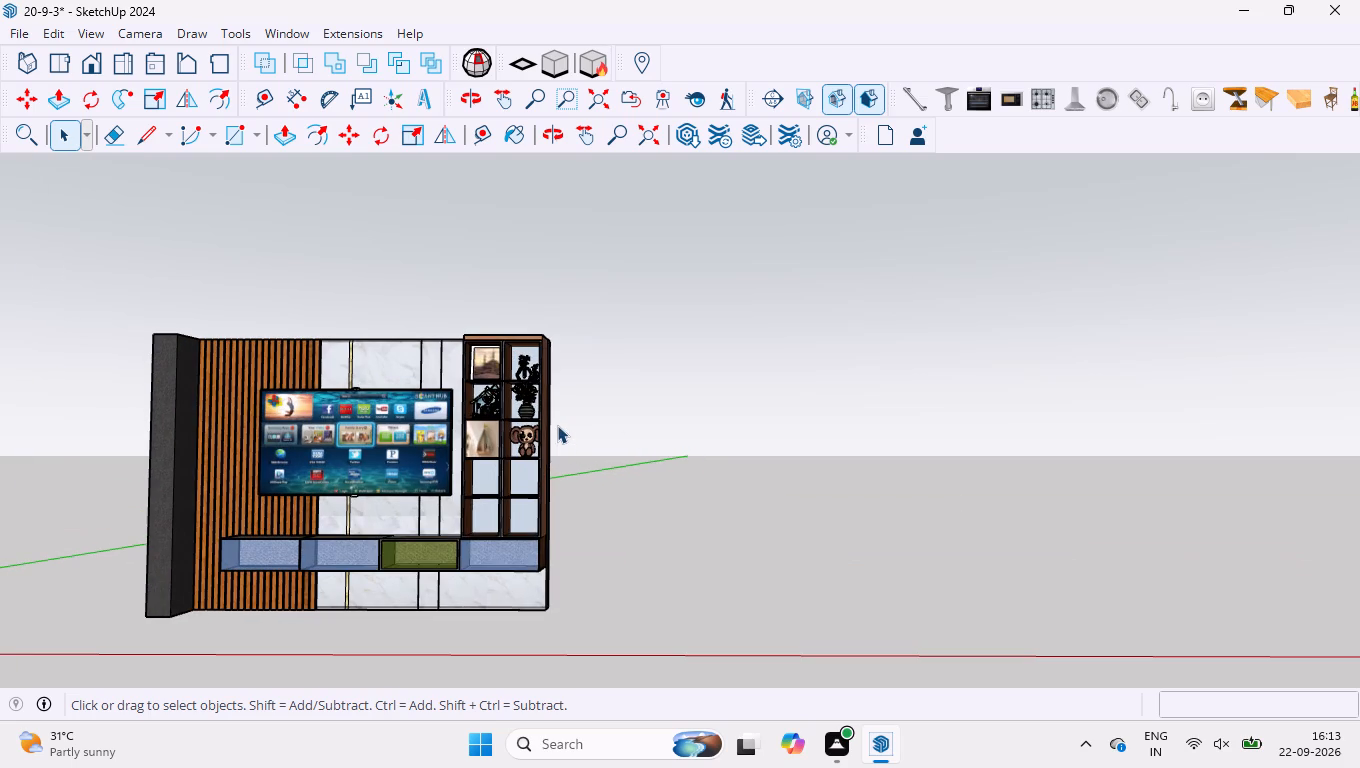
scroll(442, 462, "up", 10)
scroll(589, 379, "up", 8)
scroll(631, 471, "up", 4)
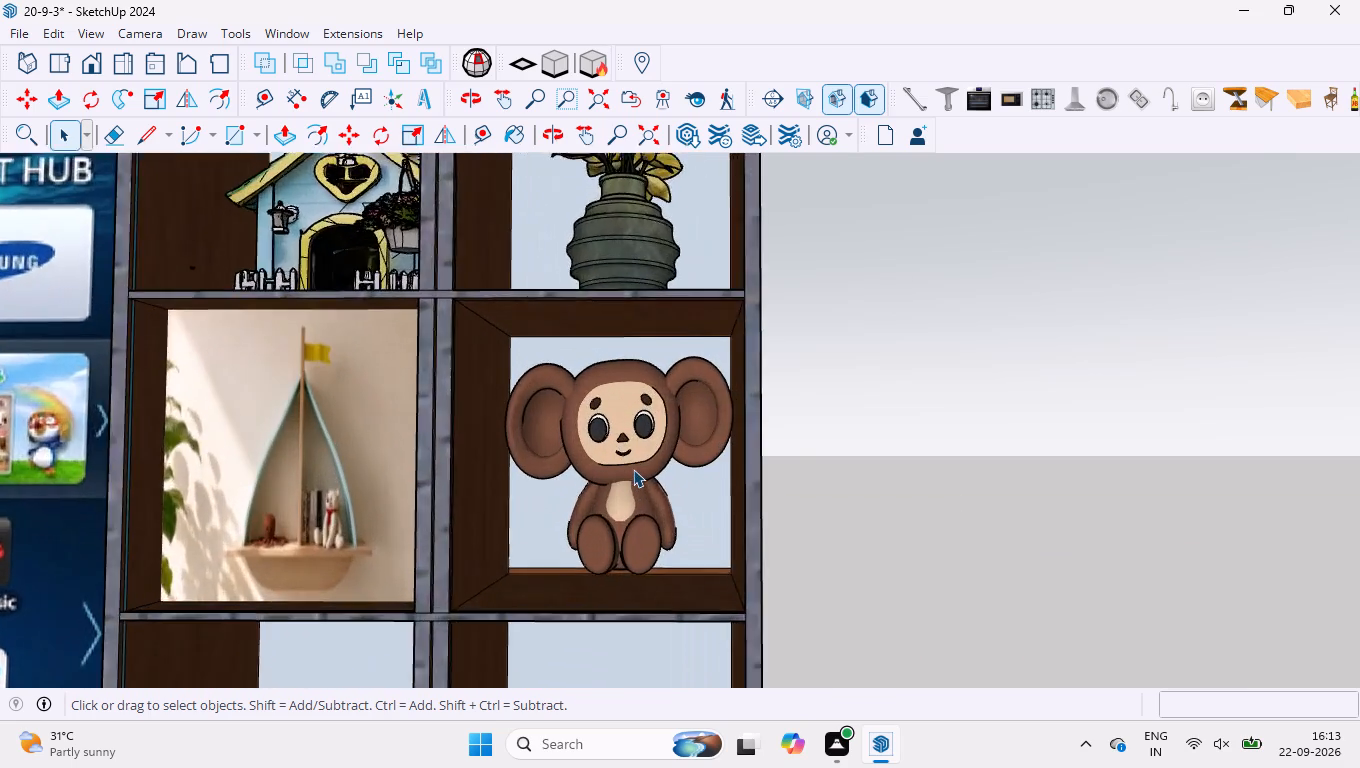
scroll(652, 480, "up", 2)
scroll(567, 433, "down", 4)
scroll(752, 402, "down", 4)
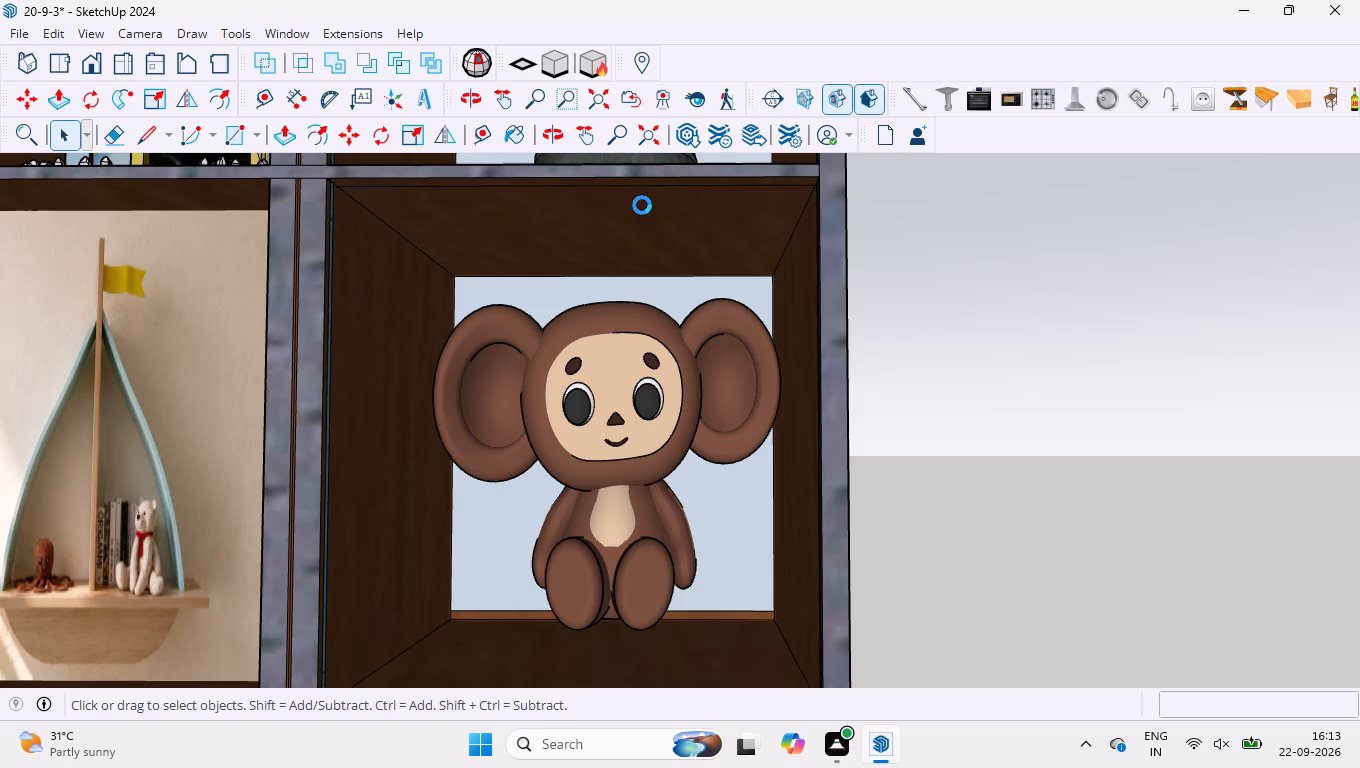
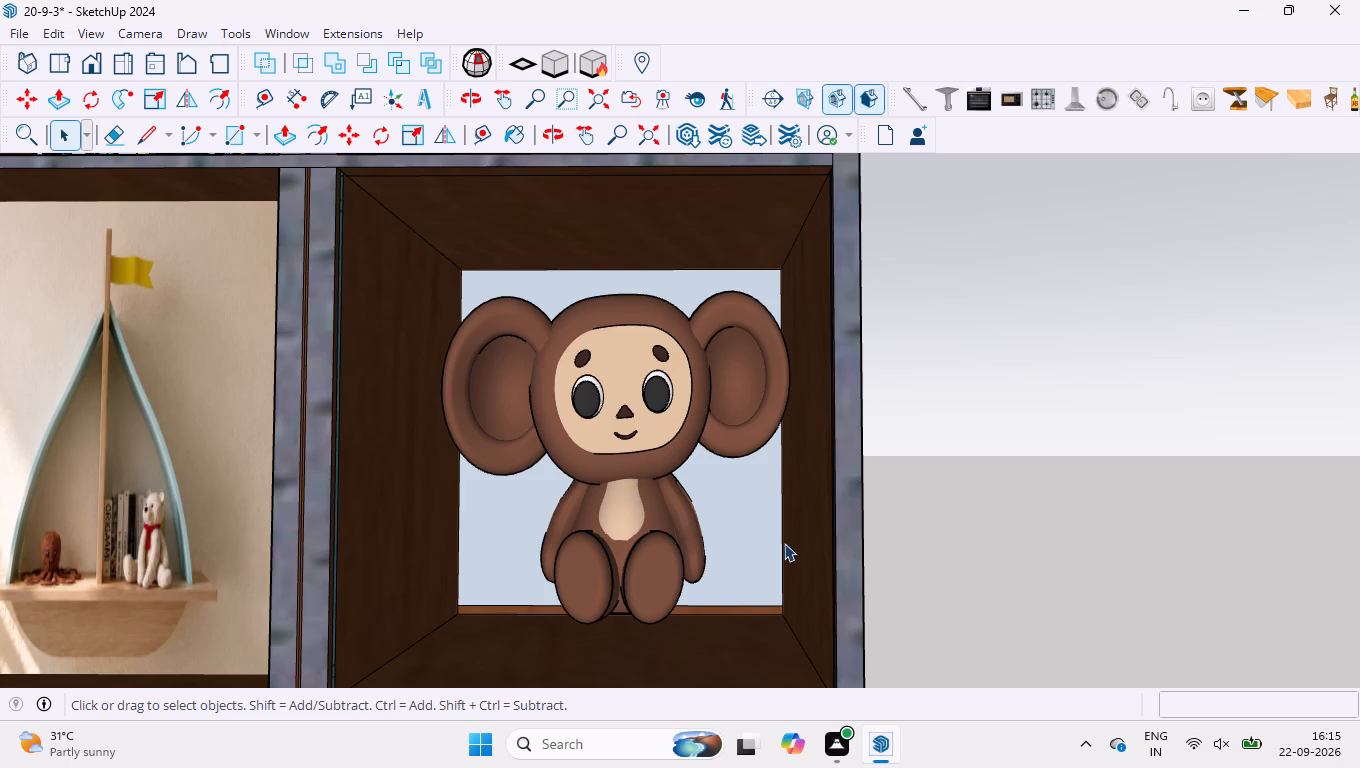
Find a book set with two white dog bookends among the 3D Warehouse "books" results and load it into the model.
left_click(688, 126)
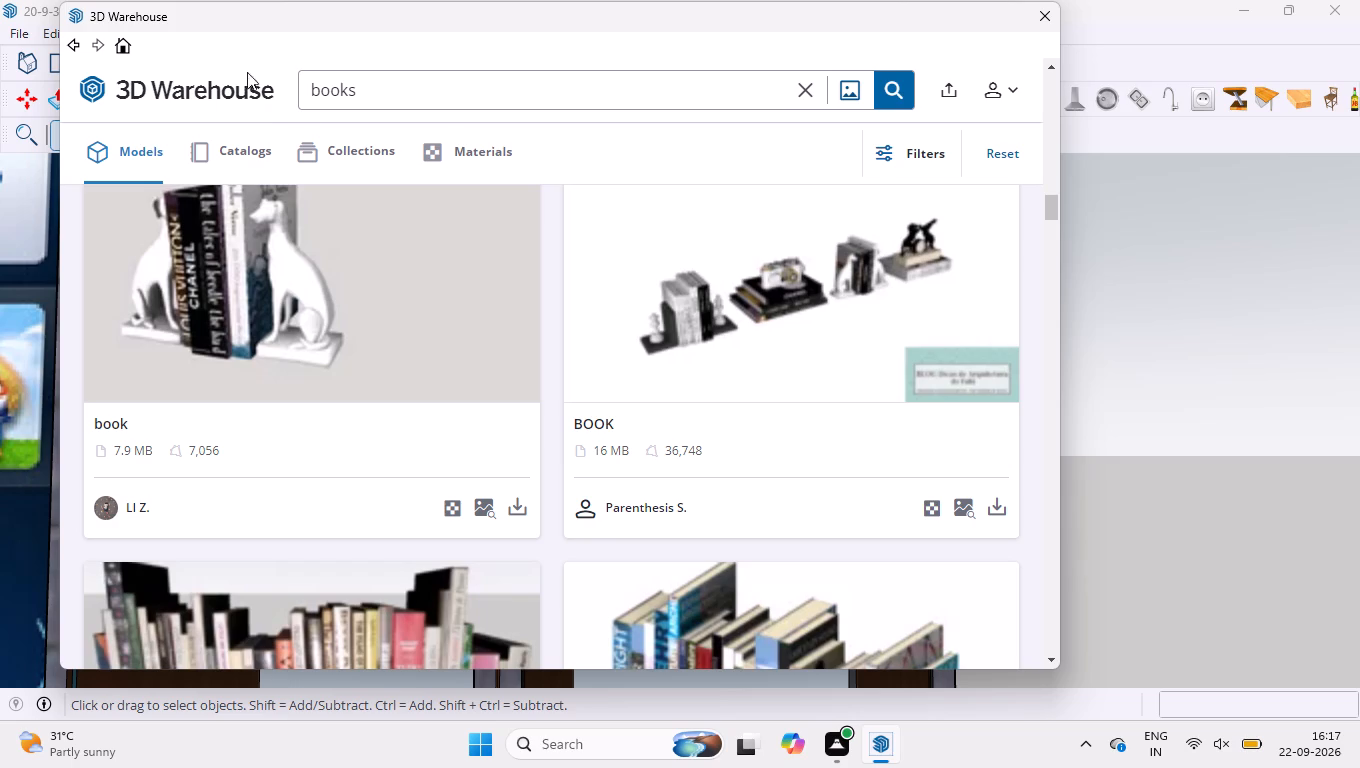
scroll(375, 250, "down", 3)
scroll(433, 315, "down", 6)
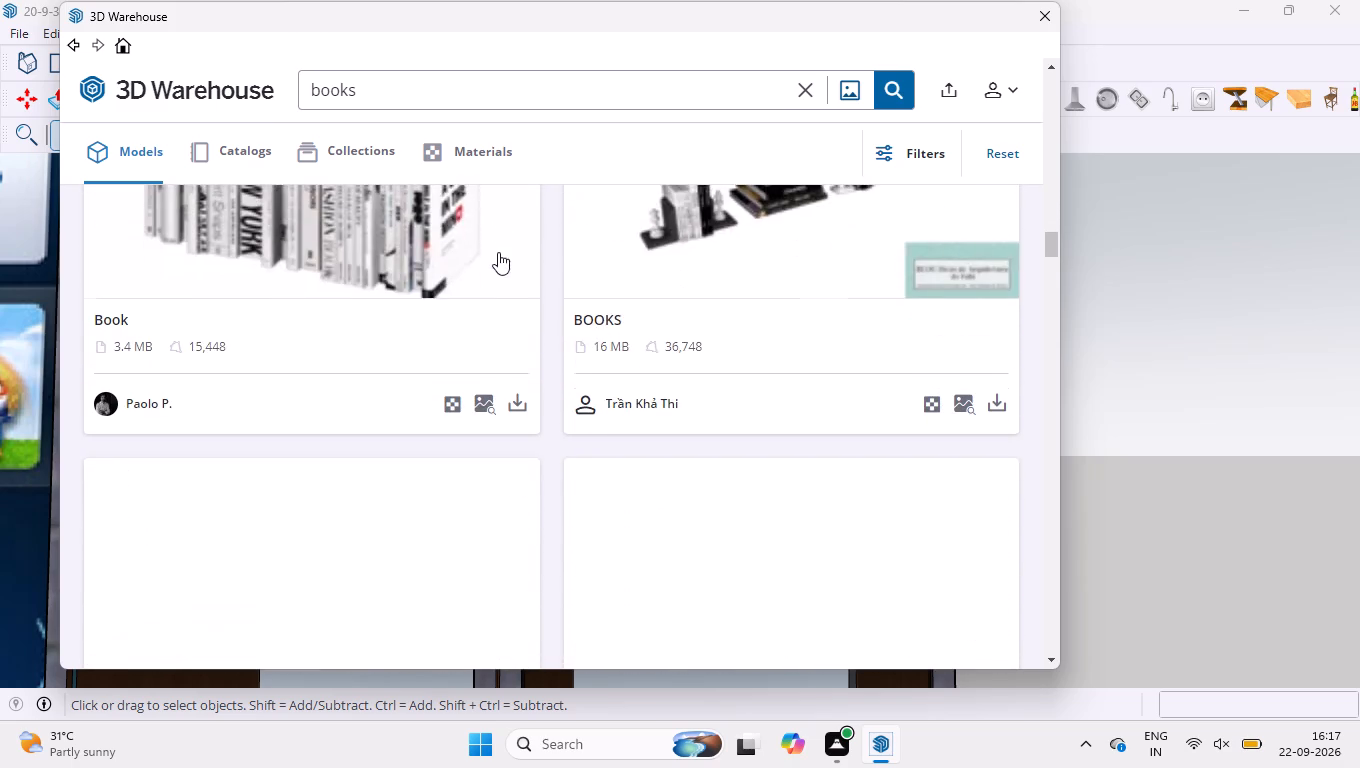
scroll(525, 284, "down", 2)
scroll(455, 377, "down", 3)
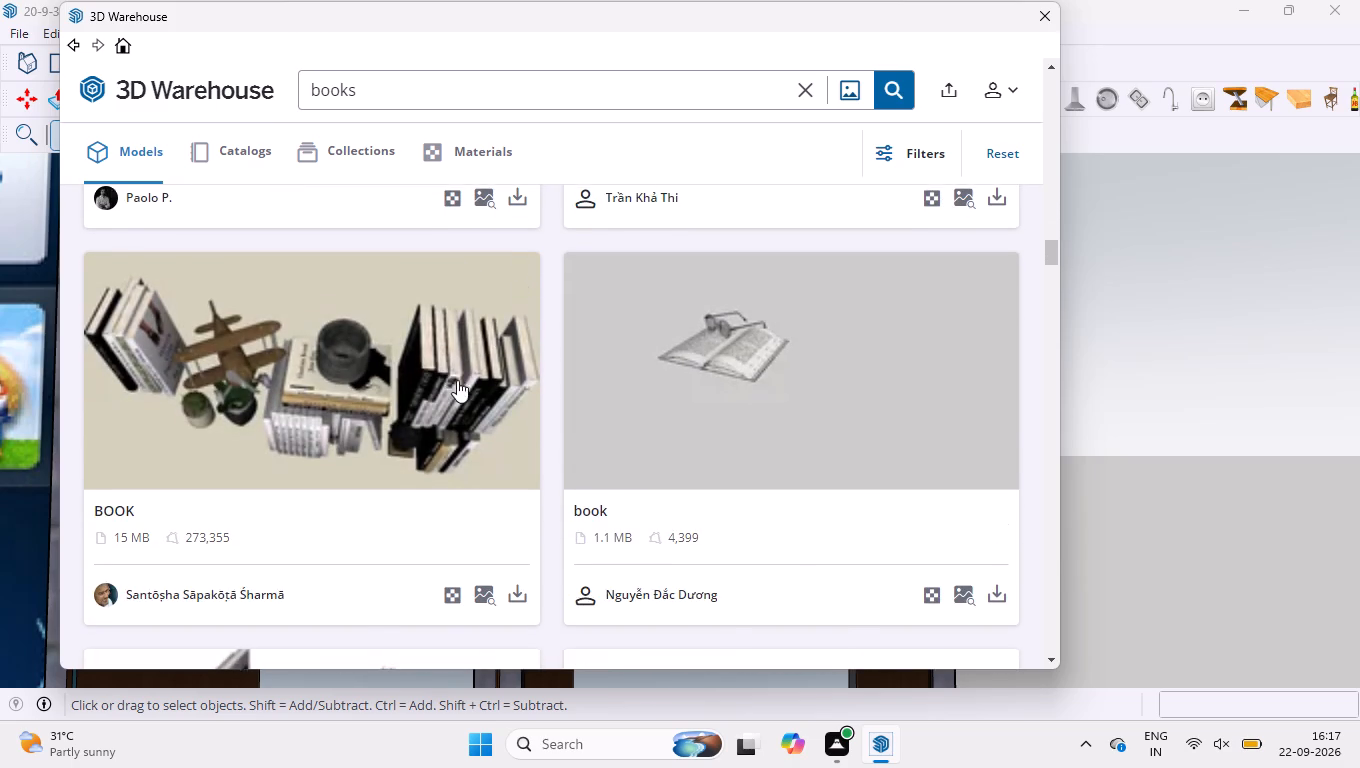
scroll(465, 397, "down", 5)
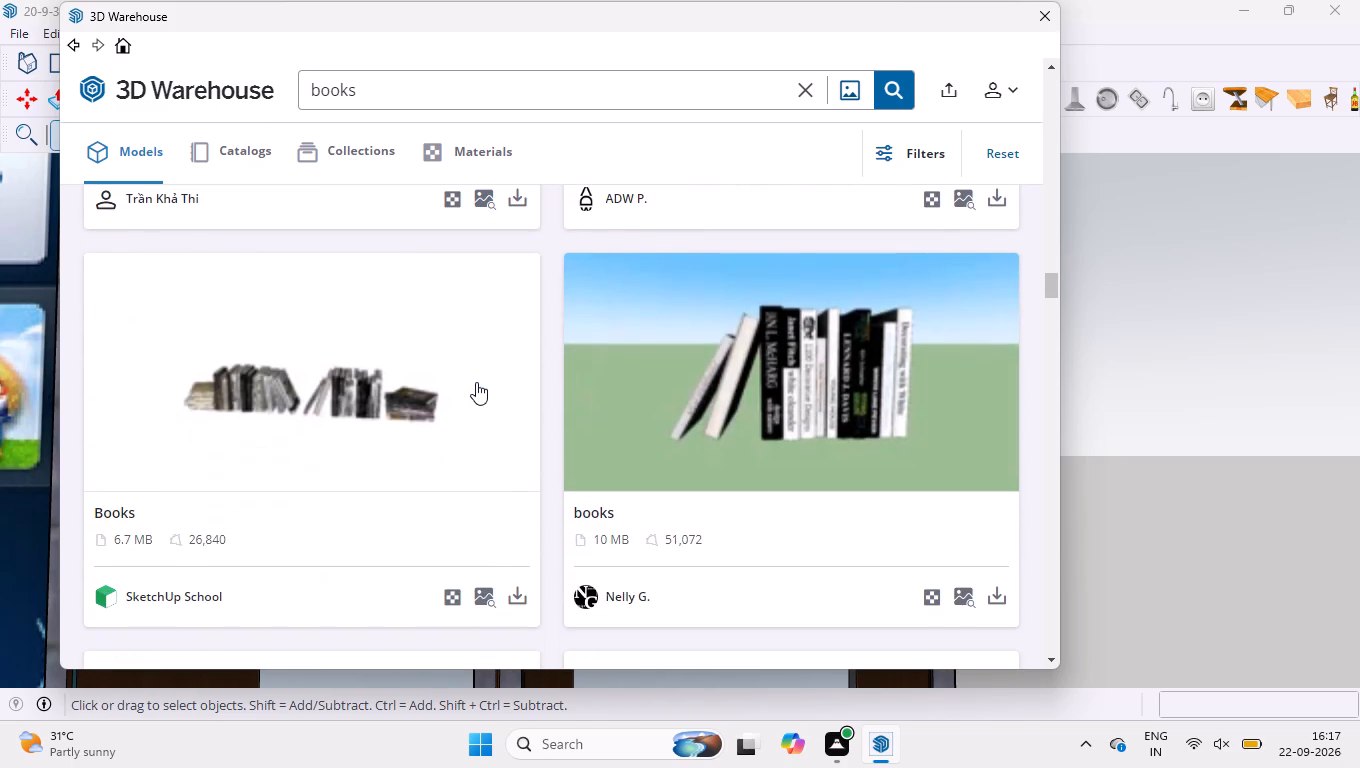
scroll(781, 376, "down", 3)
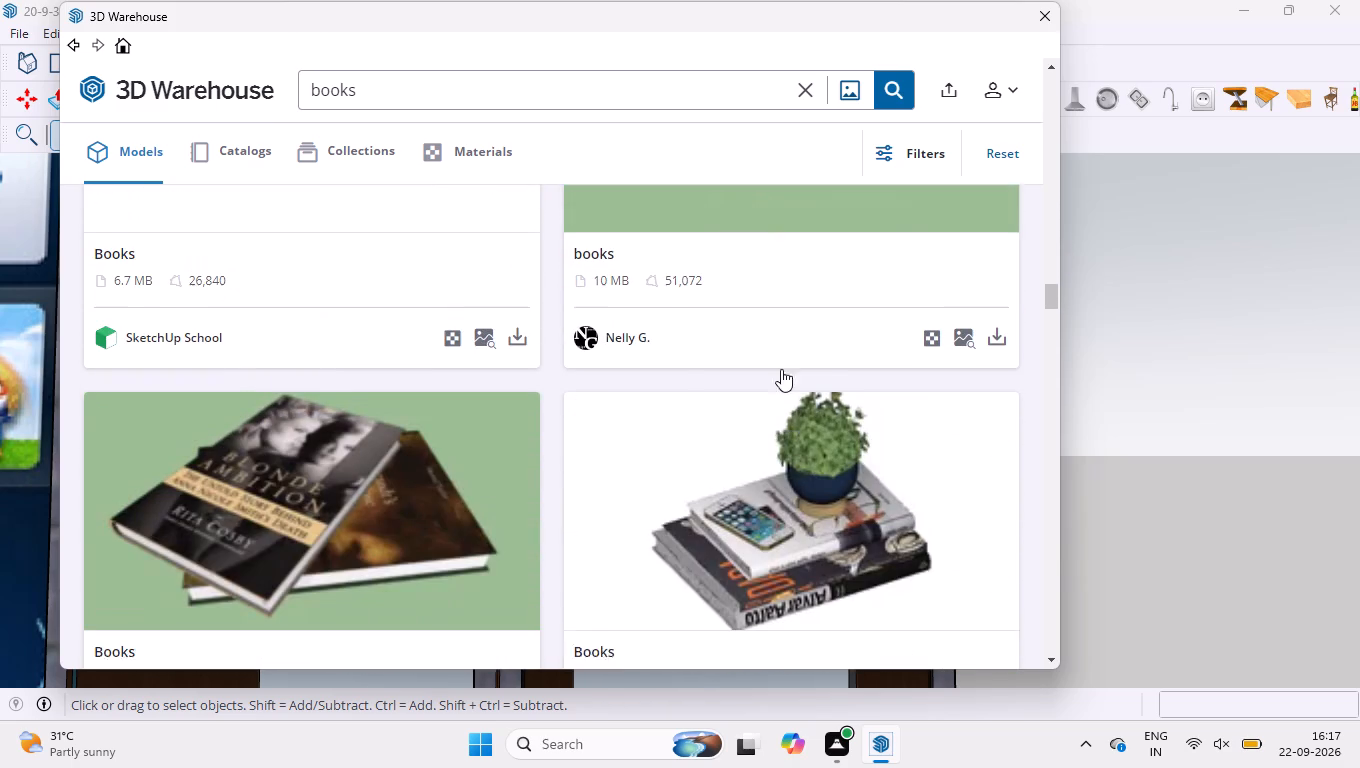
scroll(700, 437, "down", 3)
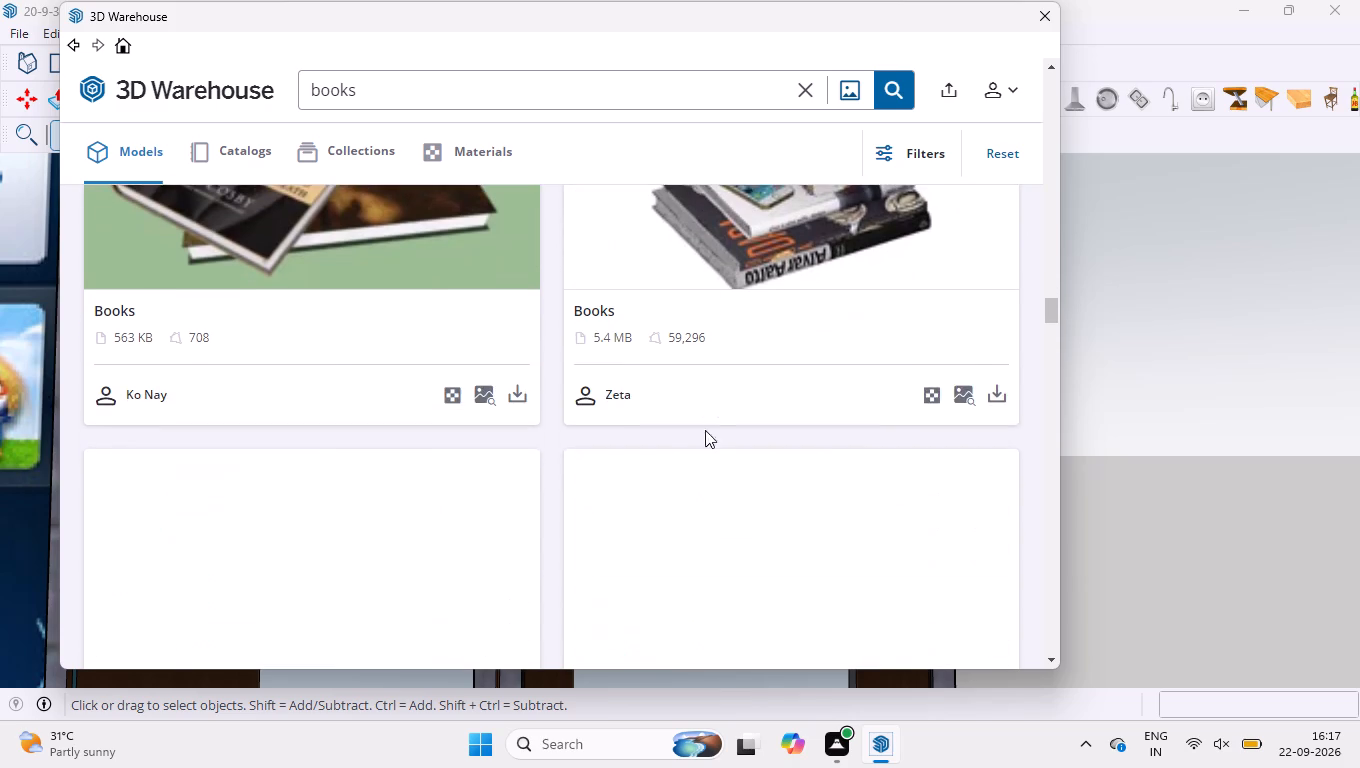
scroll(712, 437, "down", 6)
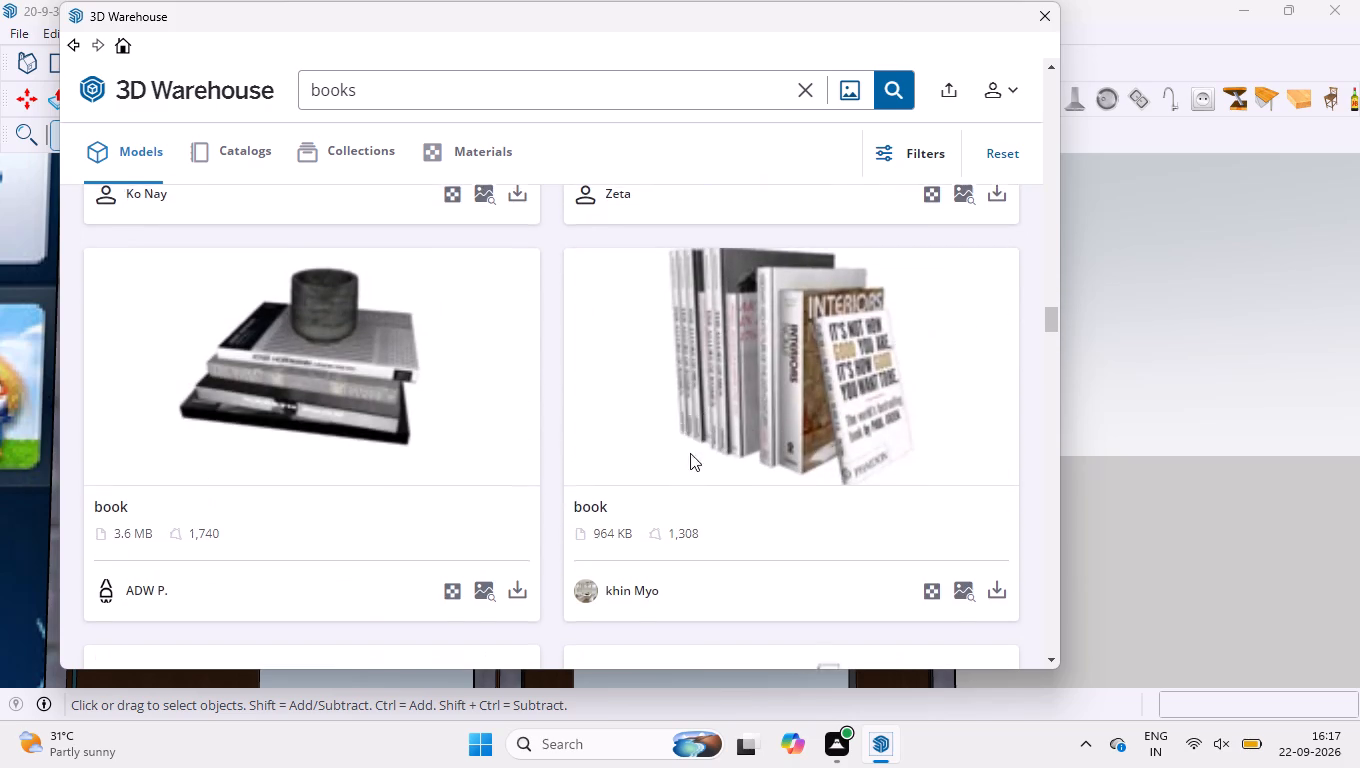
scroll(711, 416, "down", 2)
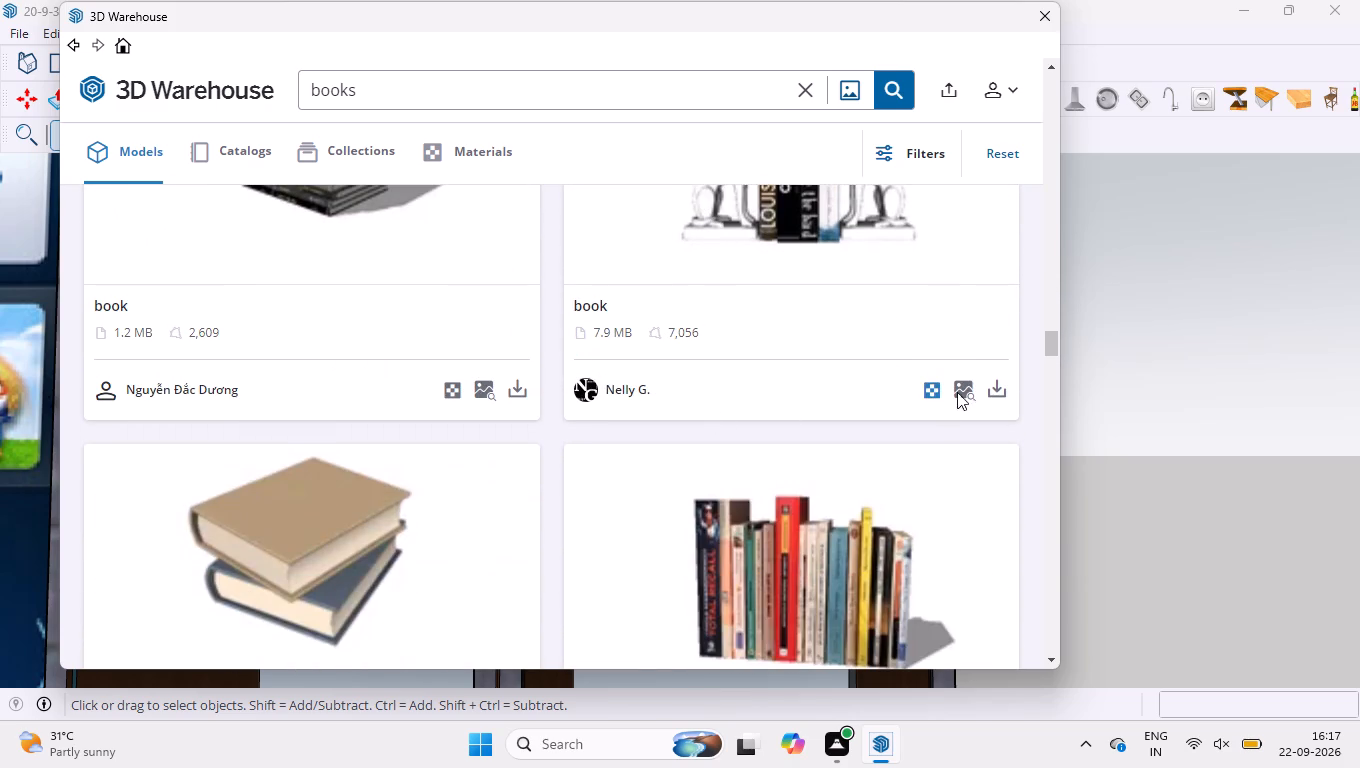
left_click(998, 389)
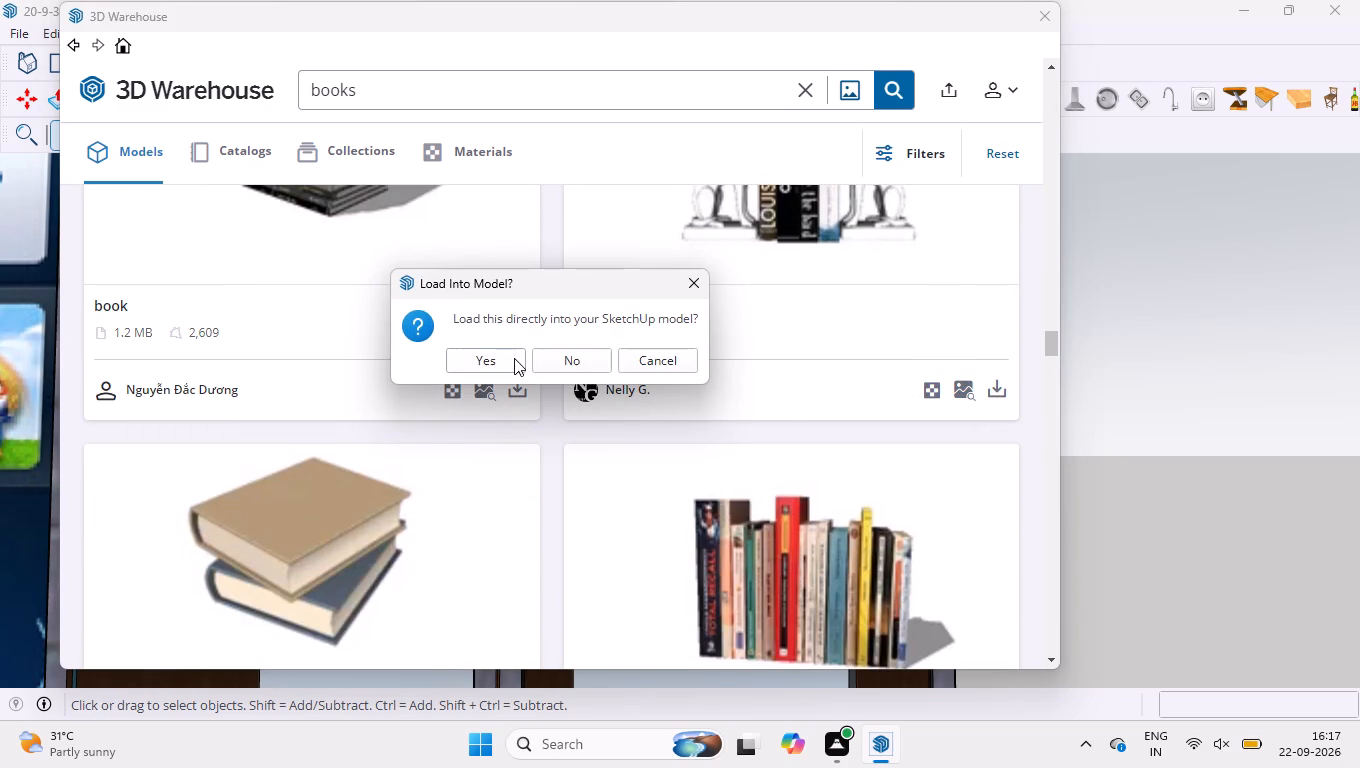
left_click(514, 358)
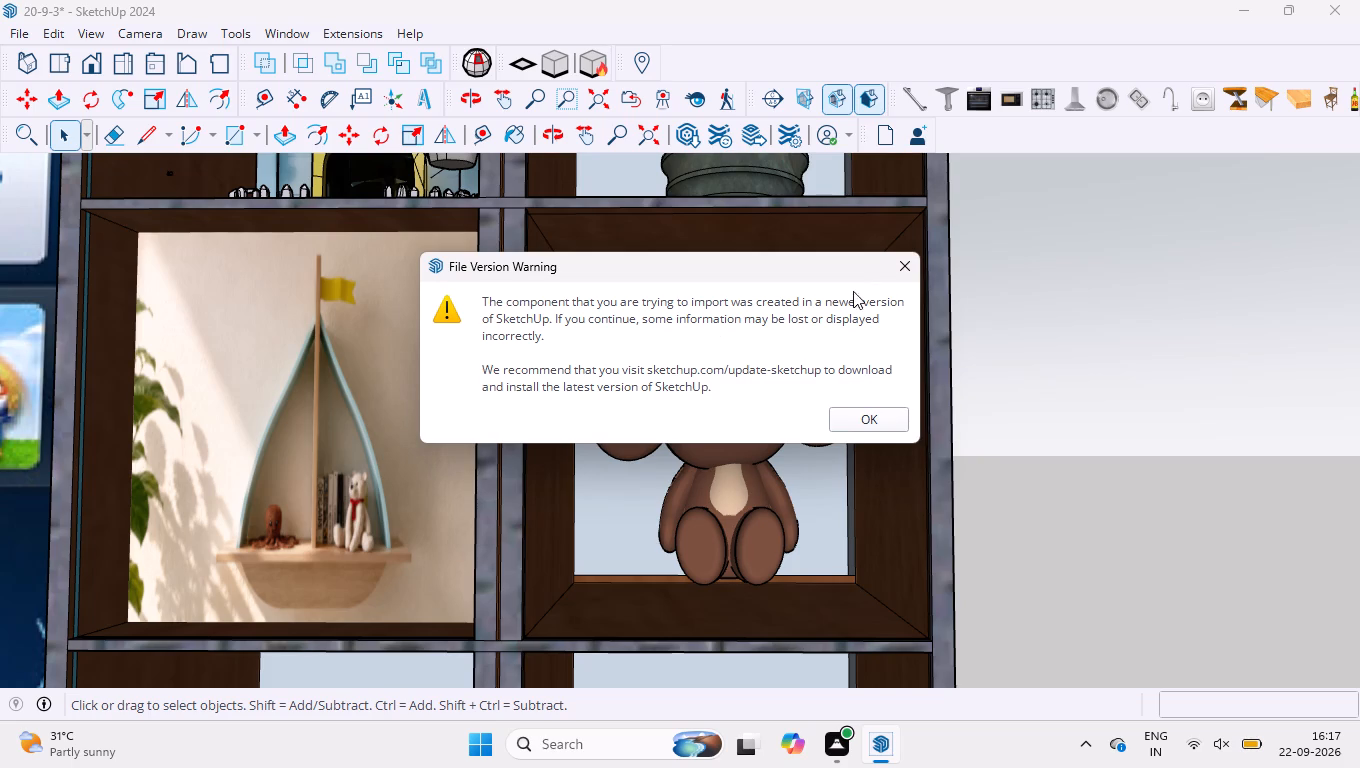
left_click(915, 264)
Place the loaded book set in the open space beside the TV wall unit.
scroll(928, 298, "down", 16)
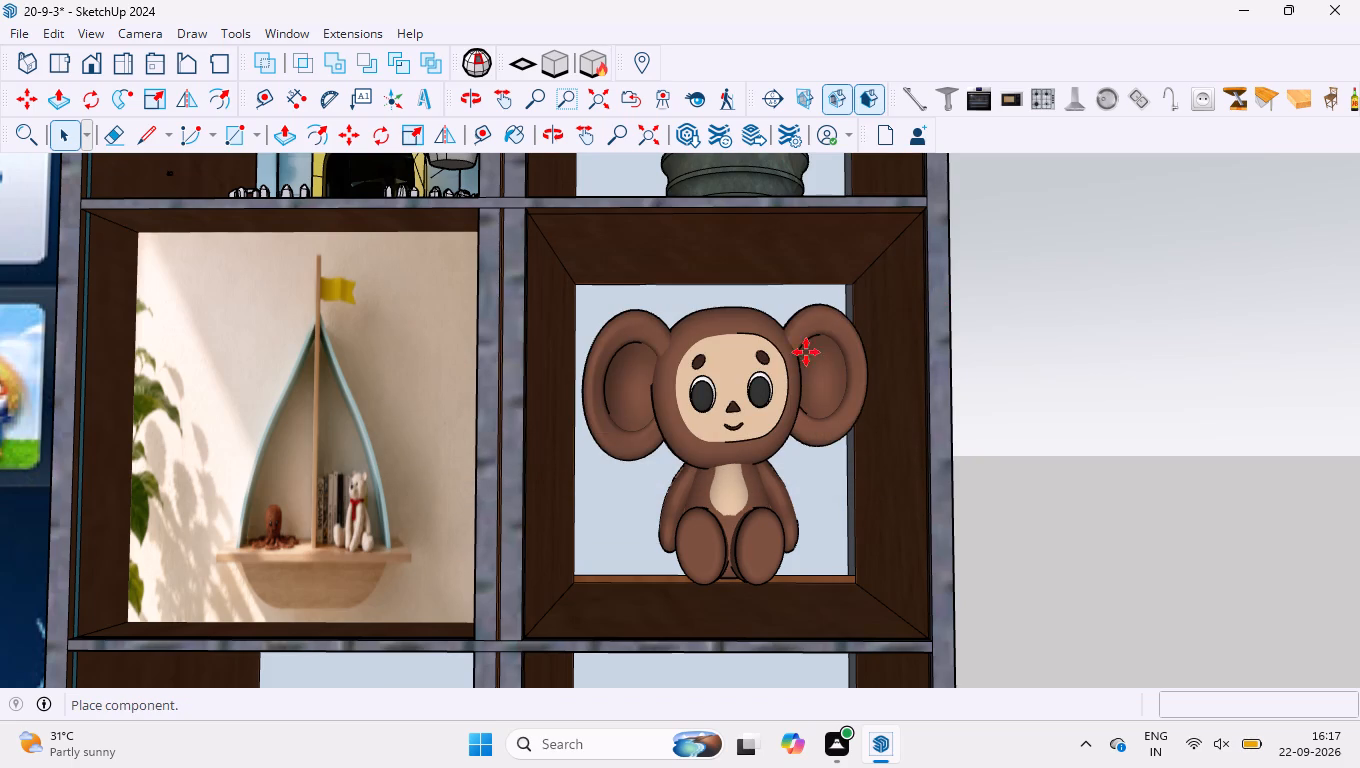
scroll(806, 352, "down", 5)
scroll(1055, 324, "down", 5)
scroll(878, 385, "down", 20)
scroll(878, 385, "down", 1)
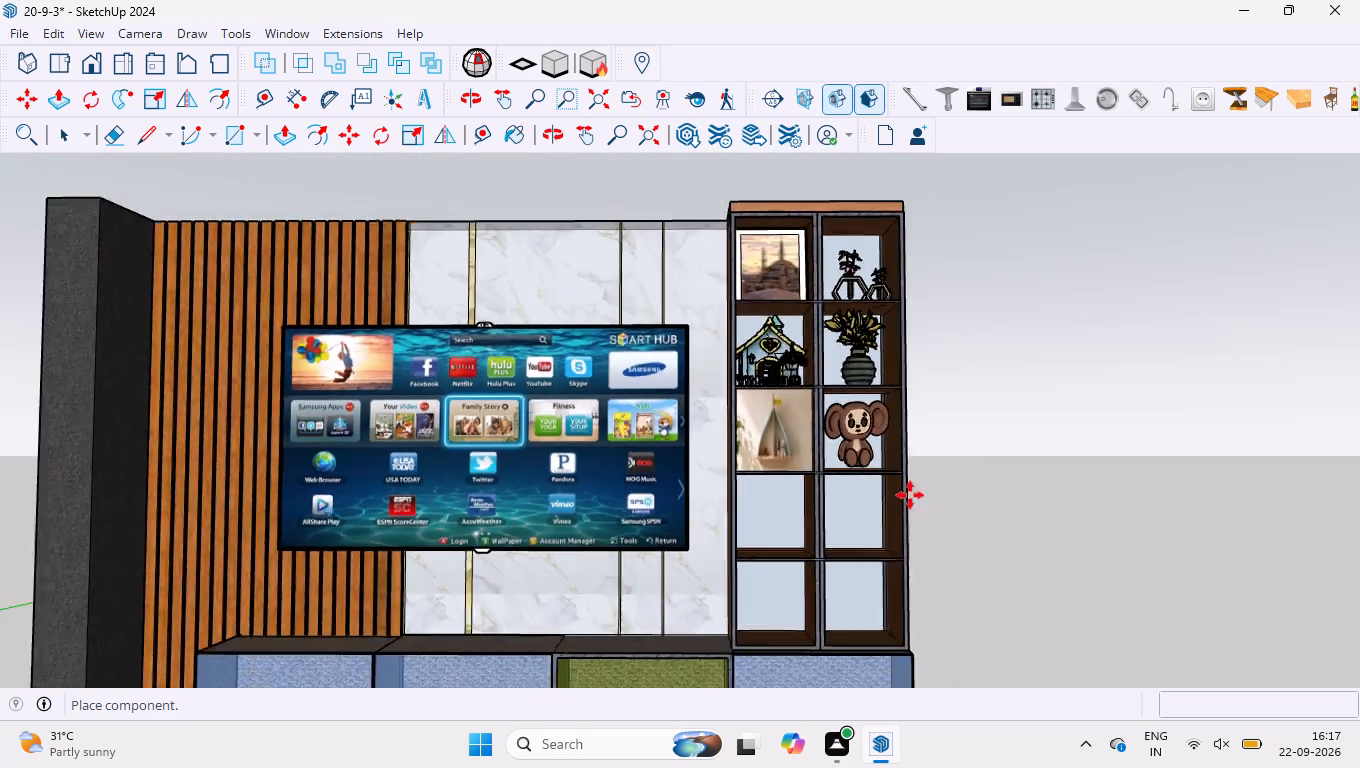
scroll(1027, 327, "down", 4)
left_click(989, 523)
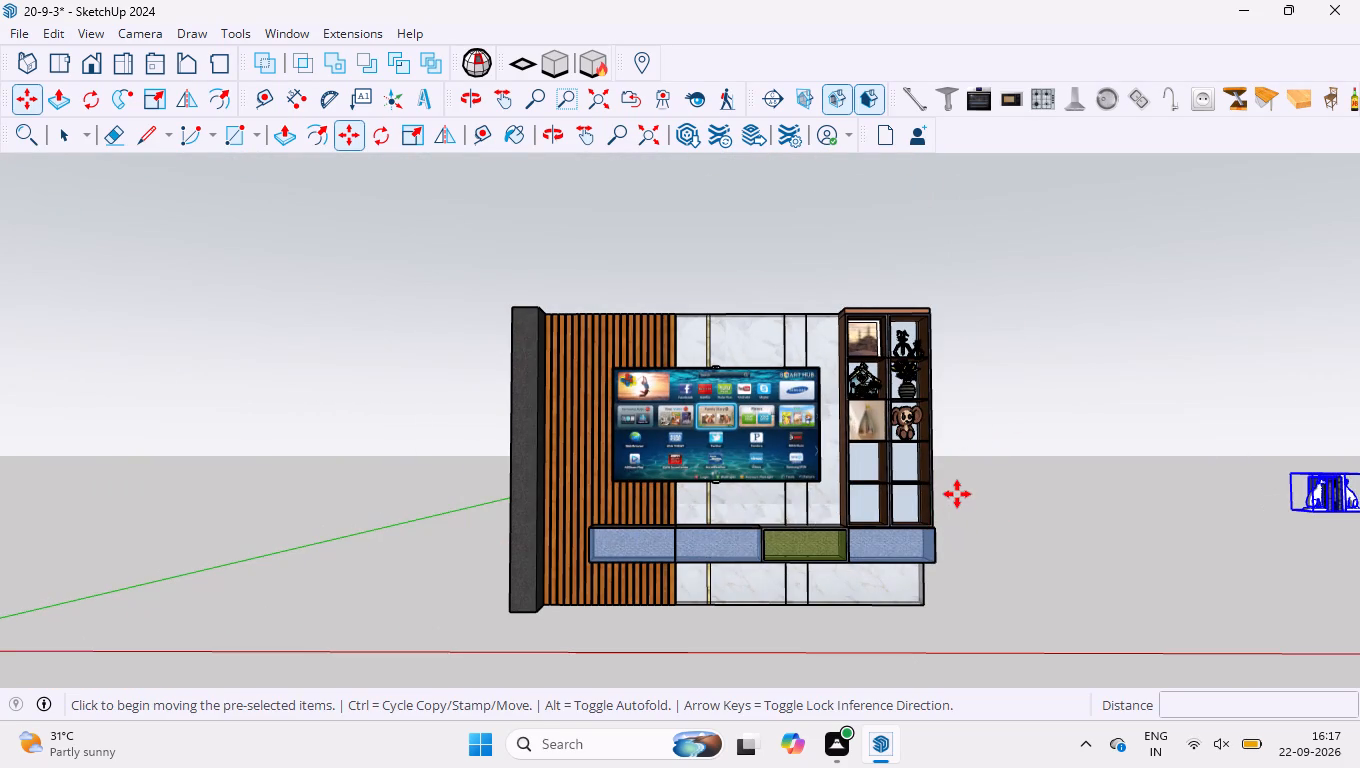
Move the book set by its bottom corner onto the floor of the empty shelf compartment directly below the sailboat picture.
scroll(957, 504, "down", 4)
scroll(1219, 501, "up", 20)
scroll(1219, 501, "up", 4)
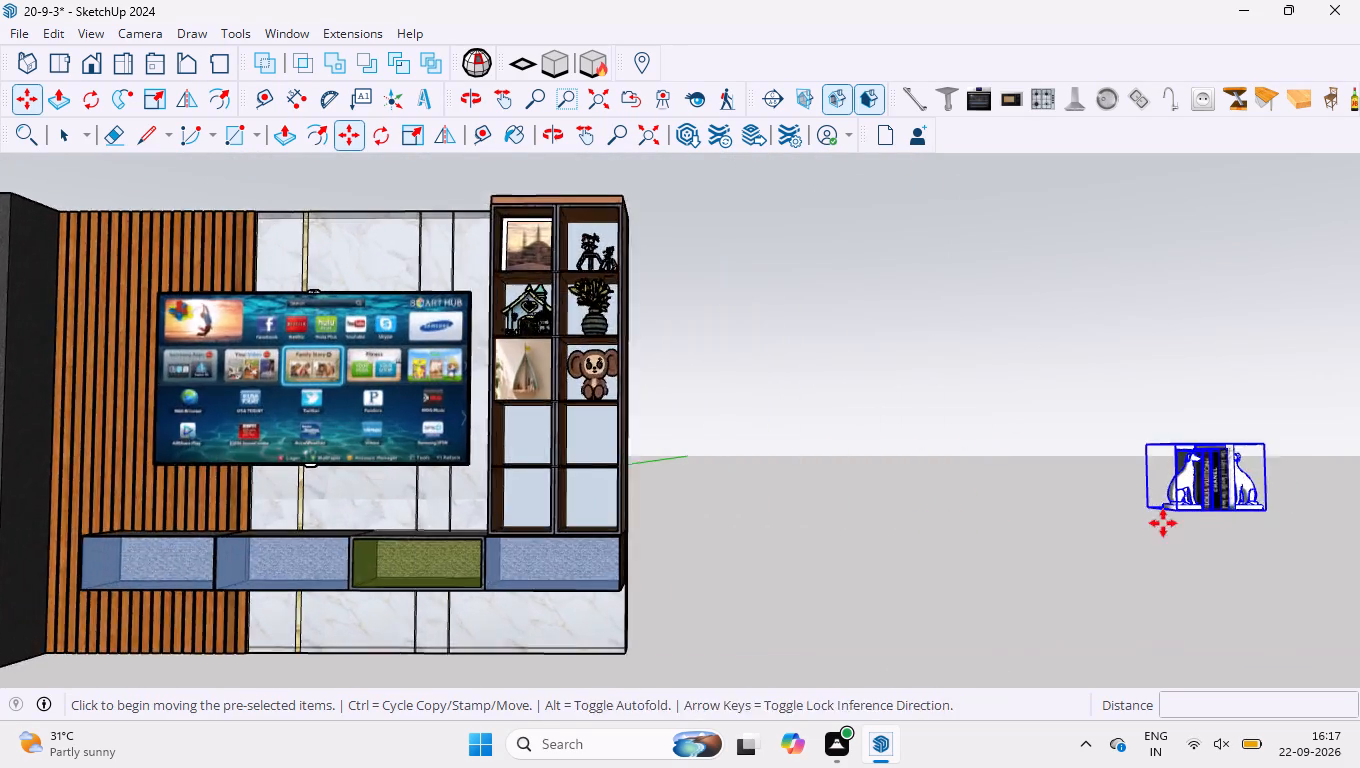
scroll(1163, 523, "up", 8)
left_click(1122, 496)
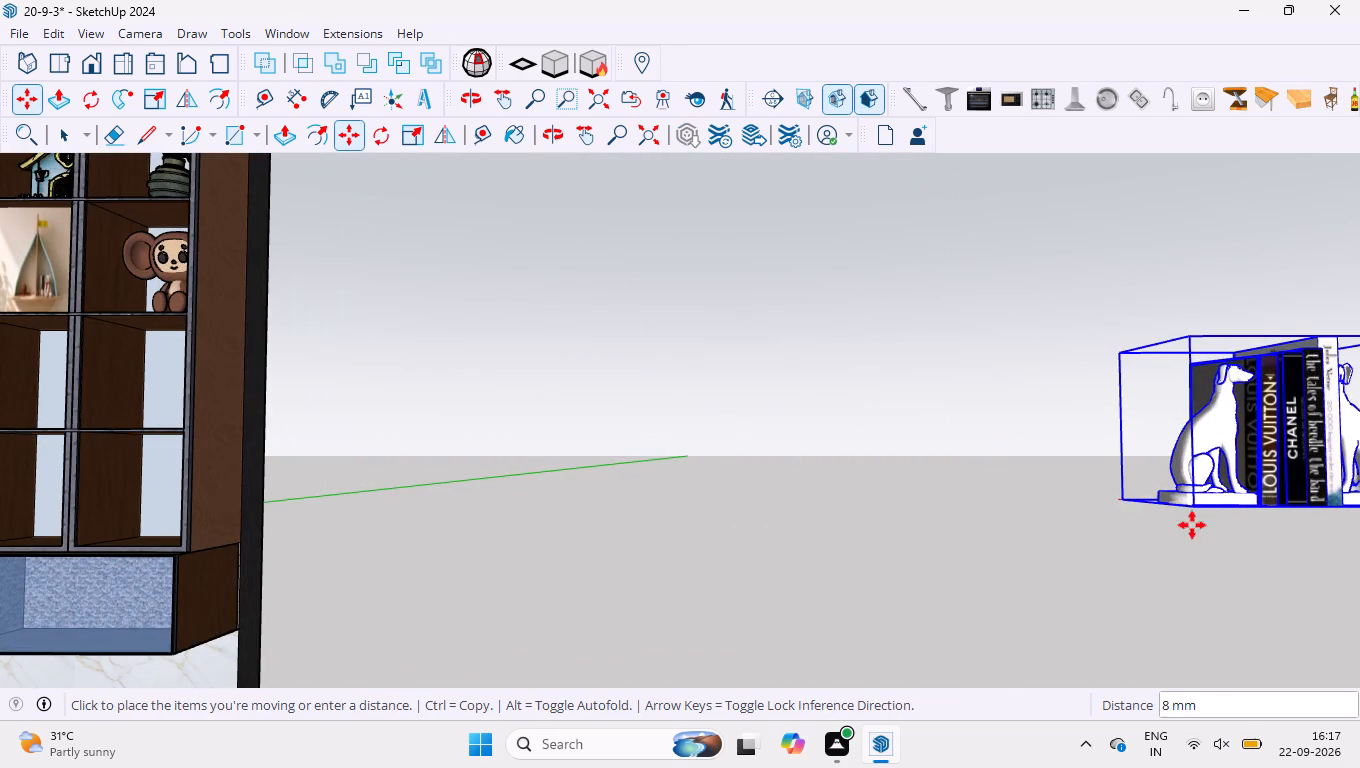
scroll(1170, 509, "down", 10)
scroll(312, 413, "up", 10)
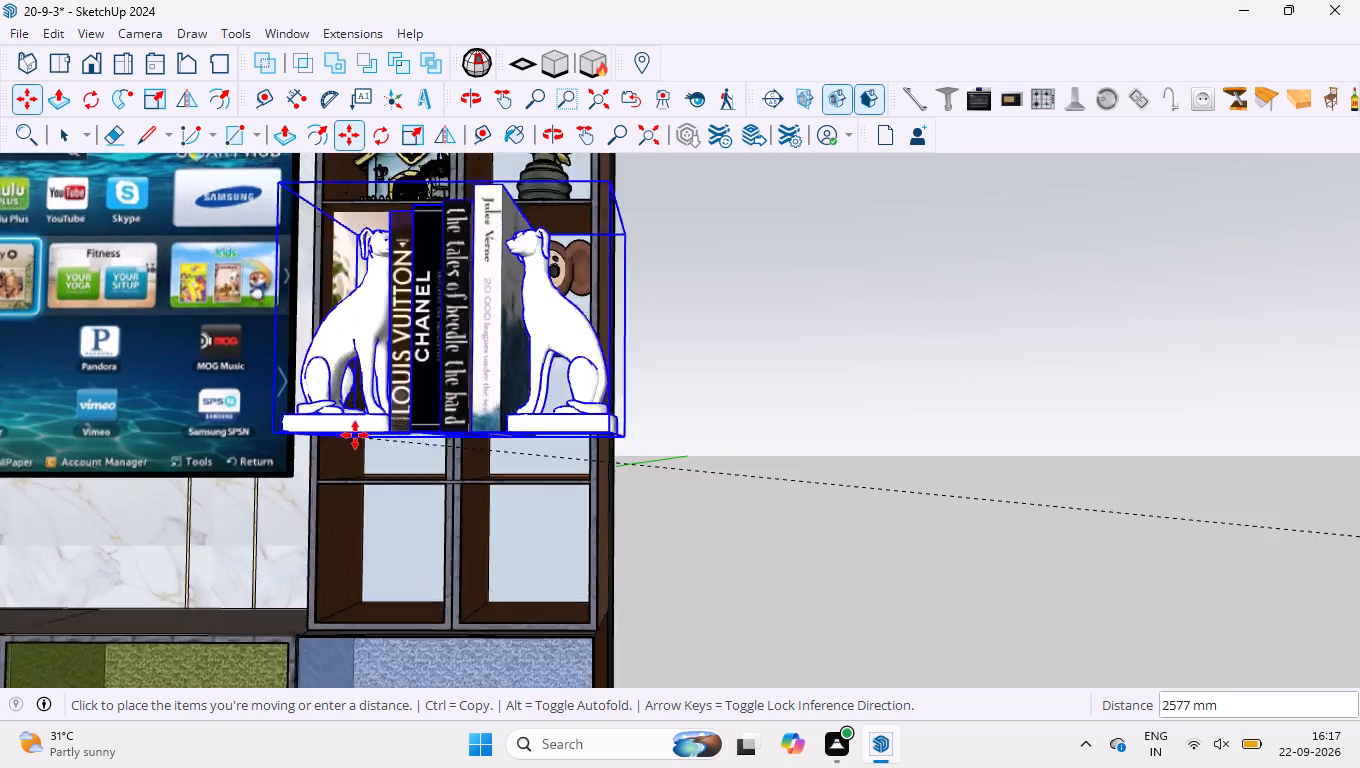
scroll(355, 435, "up", 20)
scroll(355, 435, "up", 10)
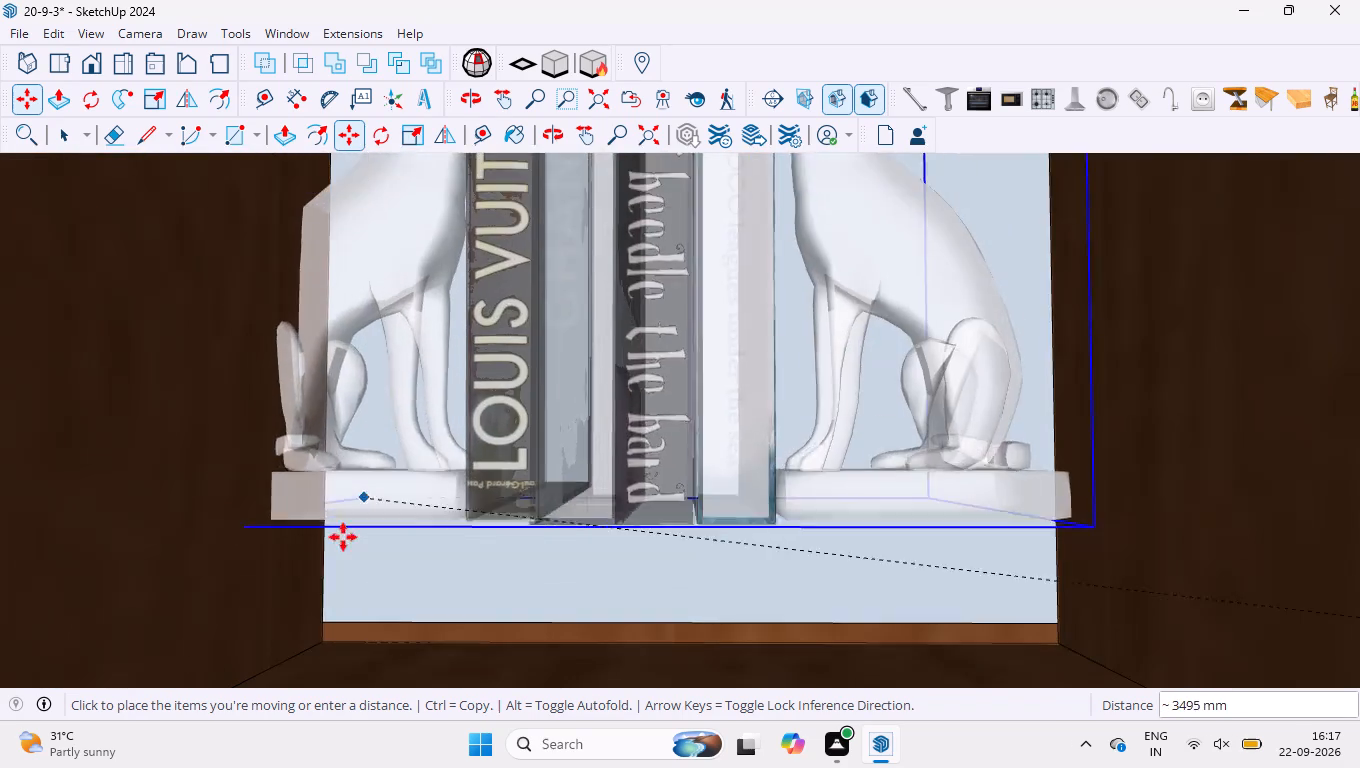
middle_click_drag(324, 647, 287, 691)
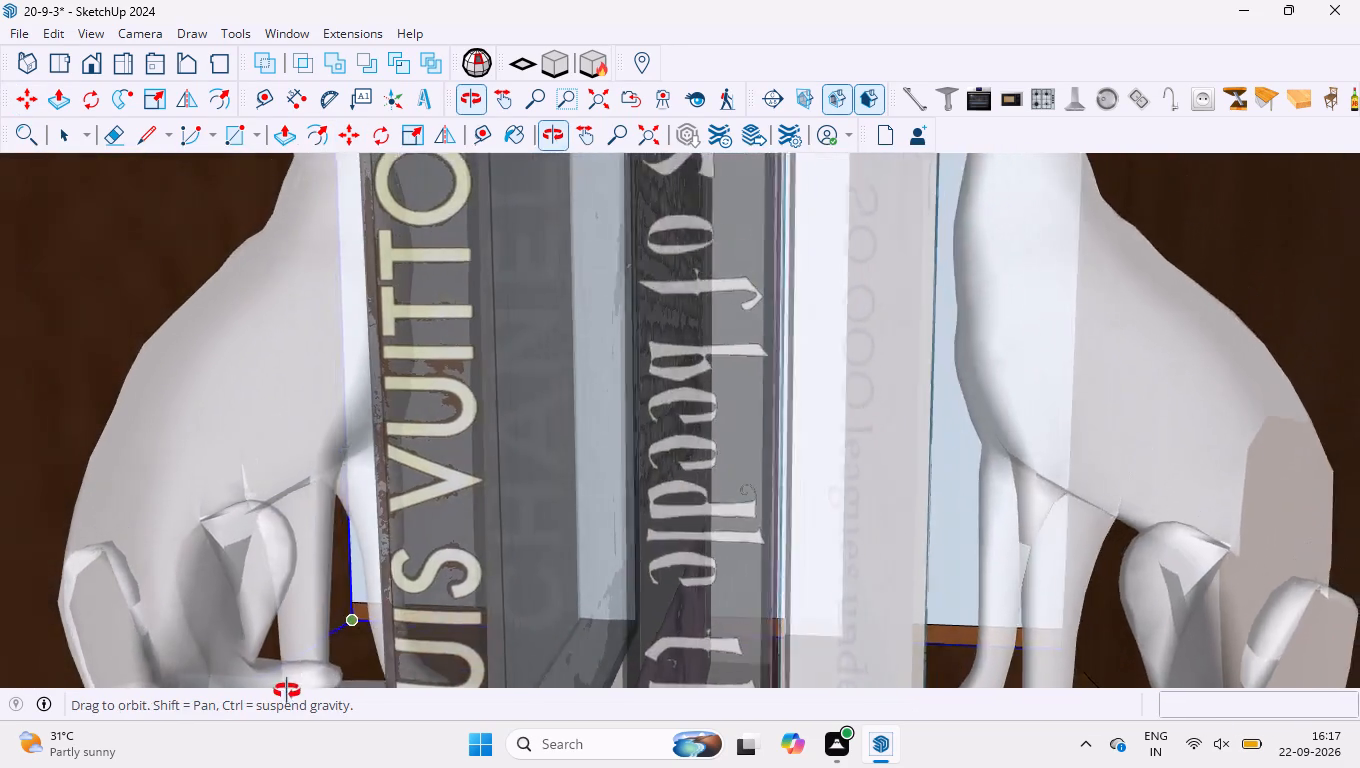
middle_click_drag(287, 691, 309, 683)
scroll(338, 623, "up", 5)
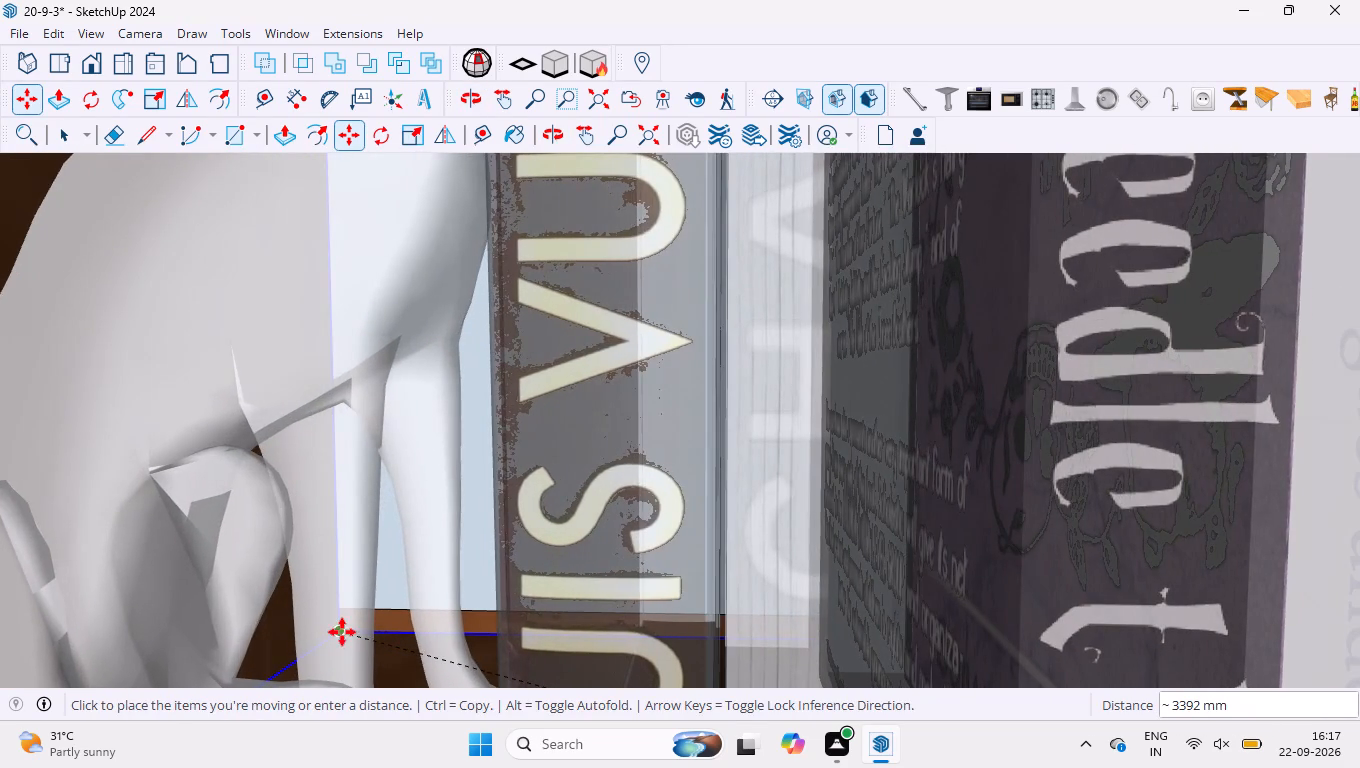
left_click(342, 632)
Scale the book set along the red axis to about 0.94 so it fits the compartment's width.
scroll(363, 570, "down", 20)
scroll(363, 570, "down", 7)
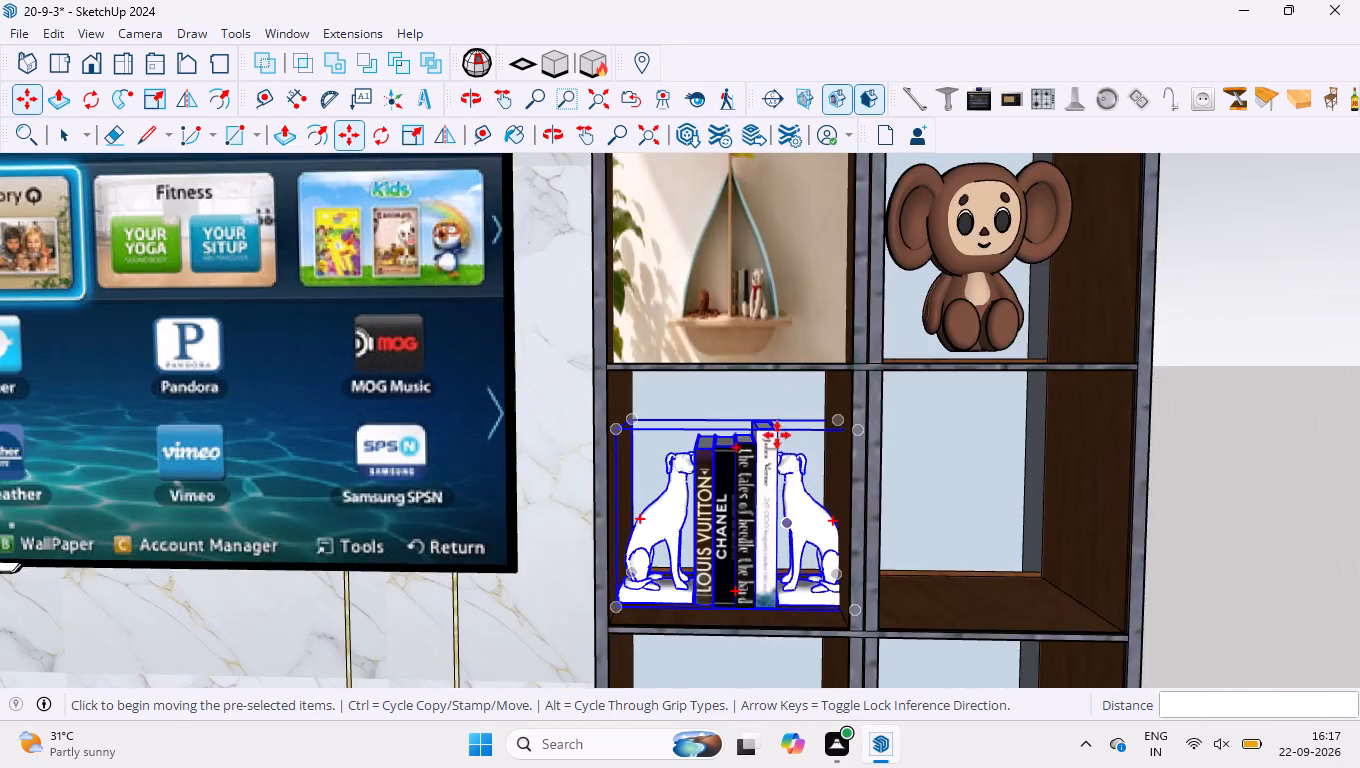
scroll(776, 444, "down", 4)
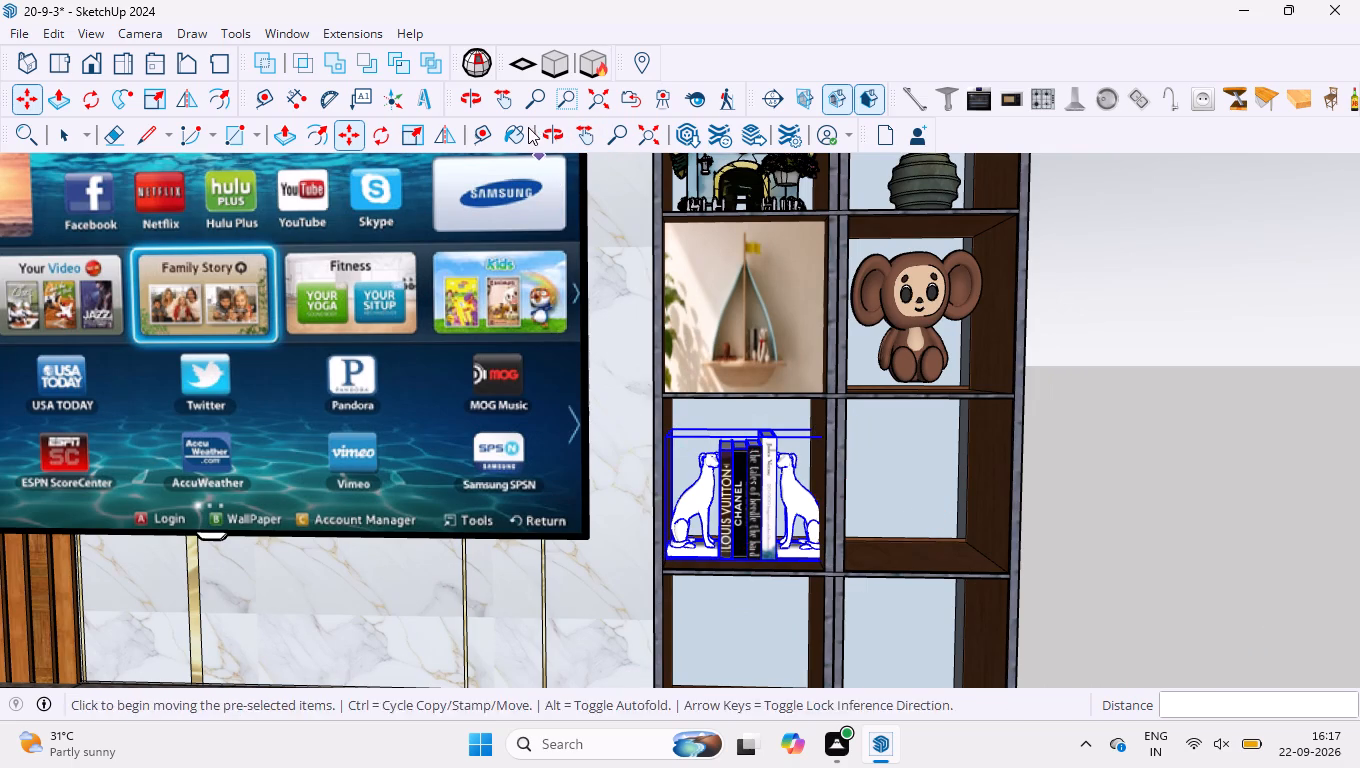
left_click(411, 137)
scroll(831, 541, "up", 7)
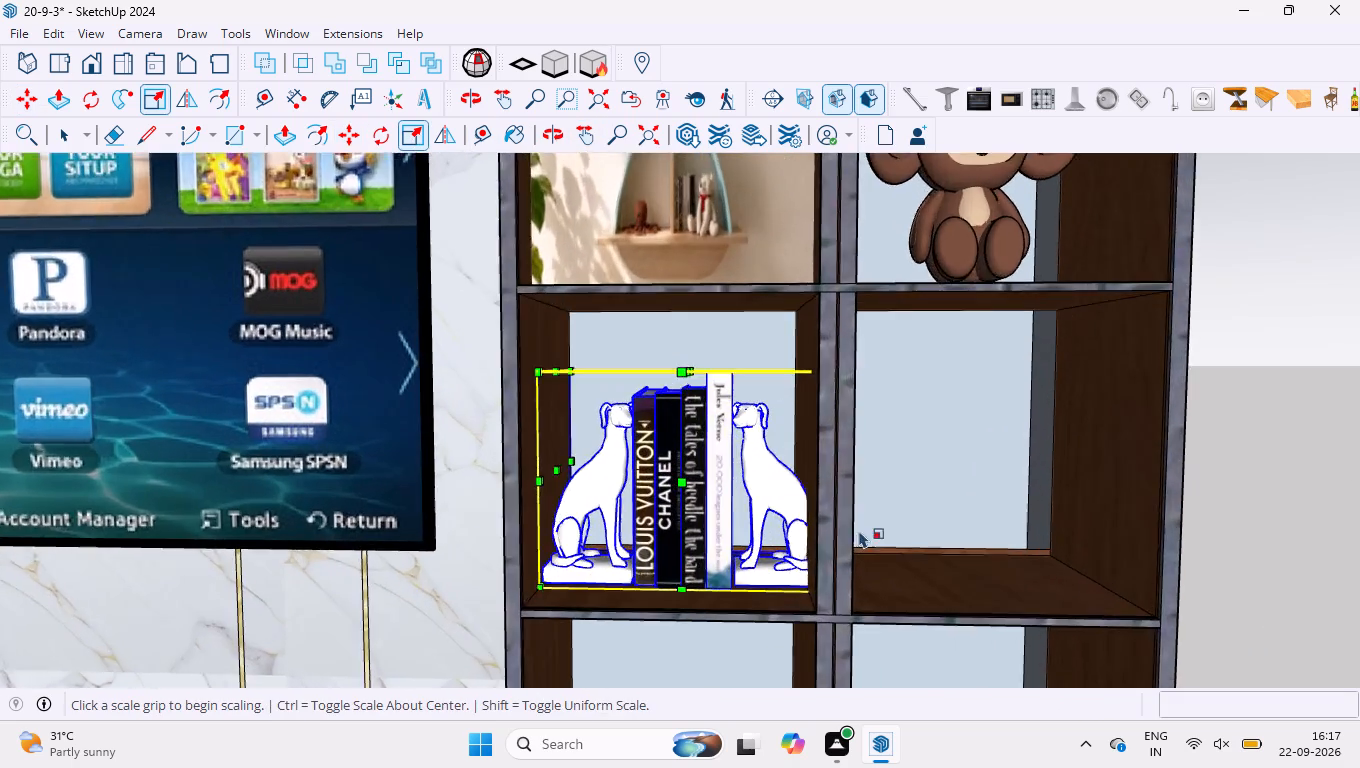
scroll(859, 530, "up", 1)
middle_click_drag(857, 516, 737, 541)
scroll(746, 450, "up", 5)
middle_click_drag(772, 484, 908, 507)
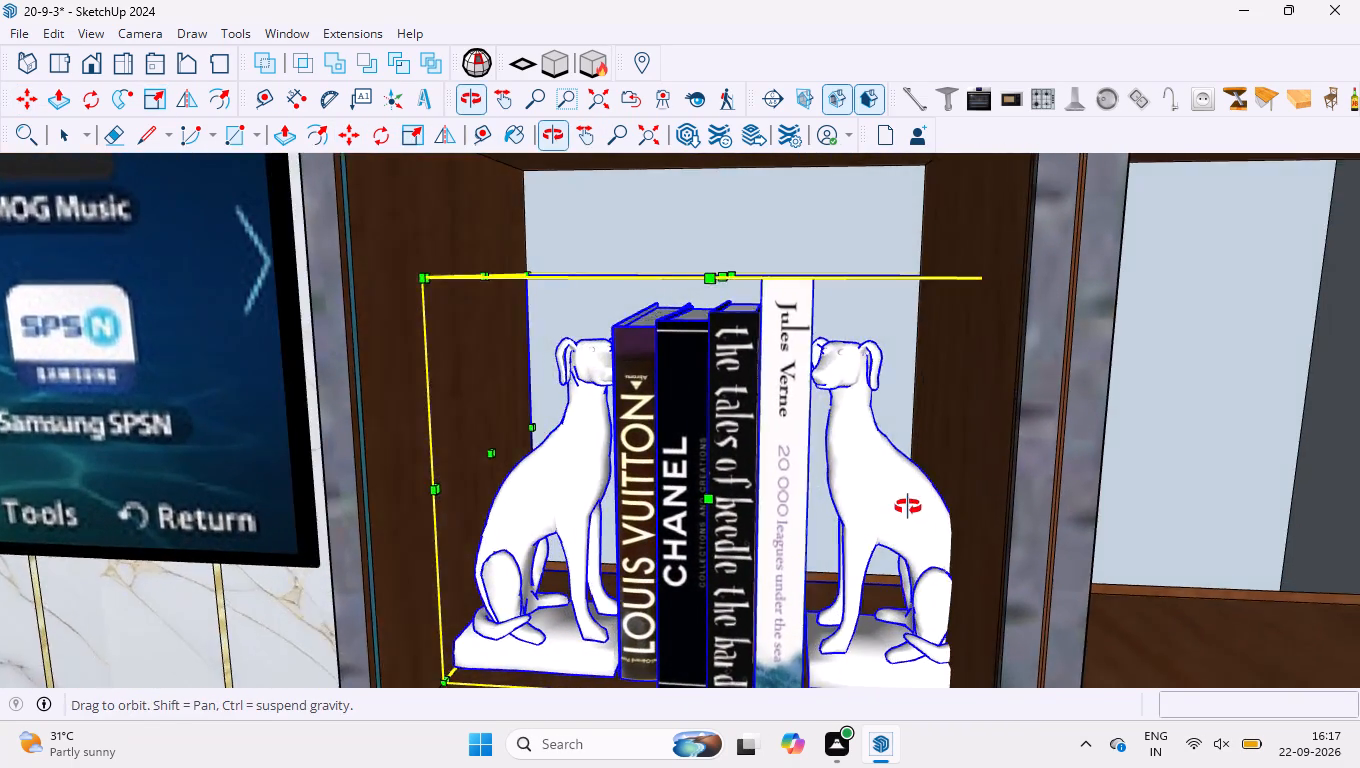
middle_click_drag(908, 507, 913, 508)
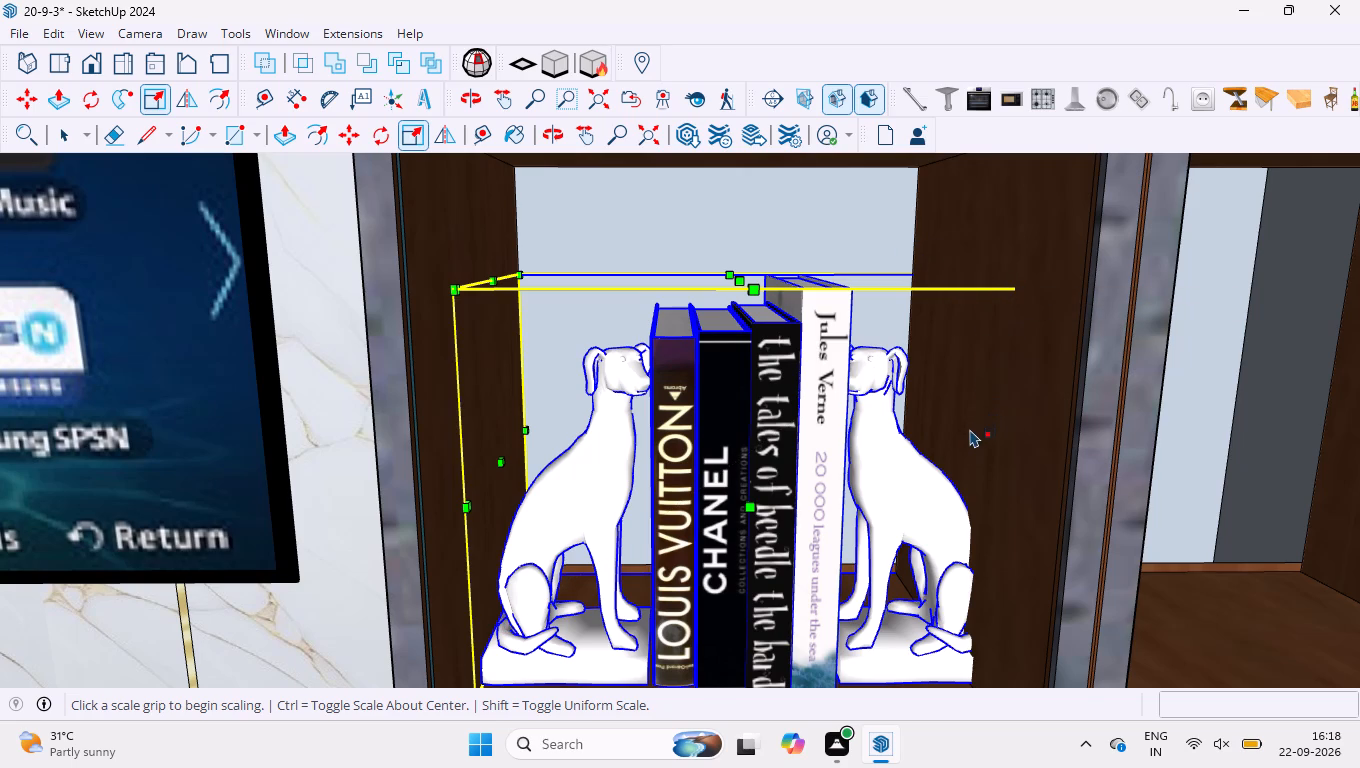
left_click(969, 461)
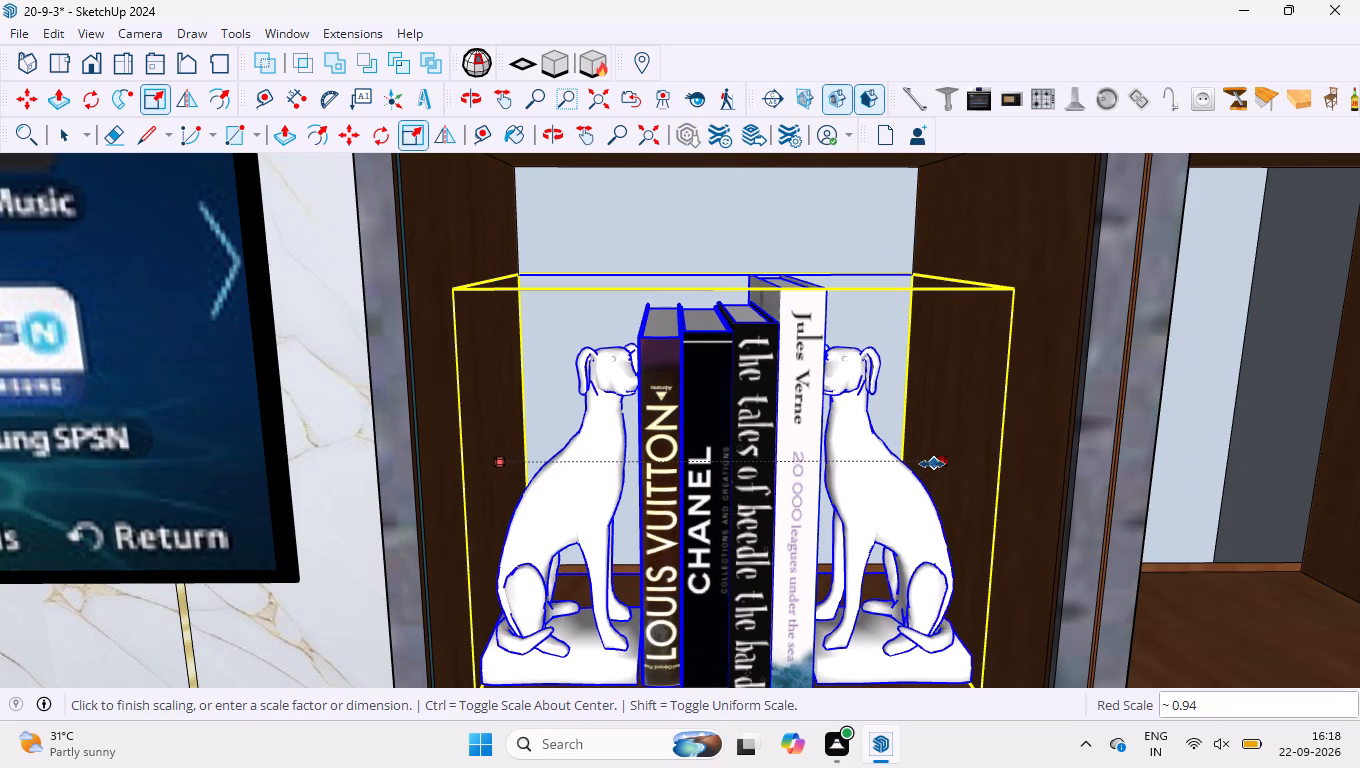
left_click(932, 464)
scroll(777, 410, "down", 9)
key("space")
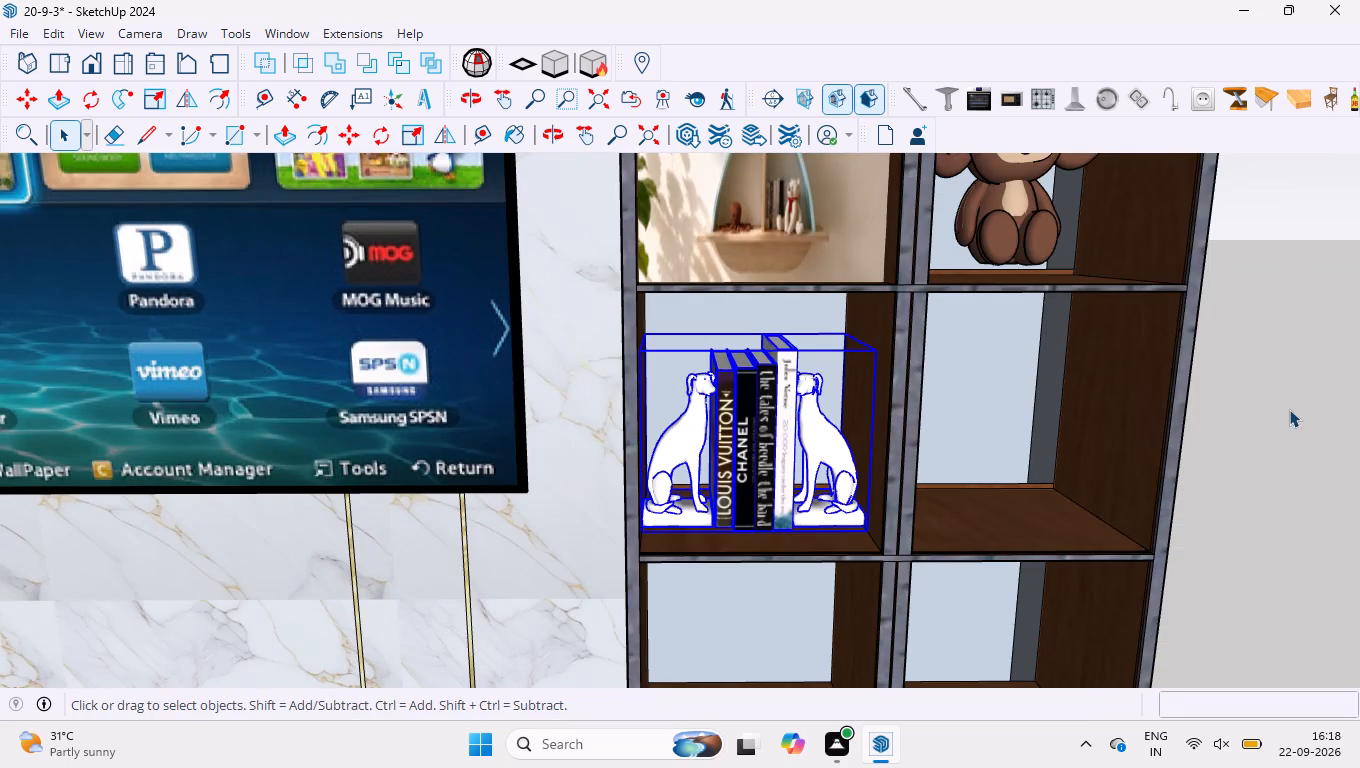
left_click(1289, 411)
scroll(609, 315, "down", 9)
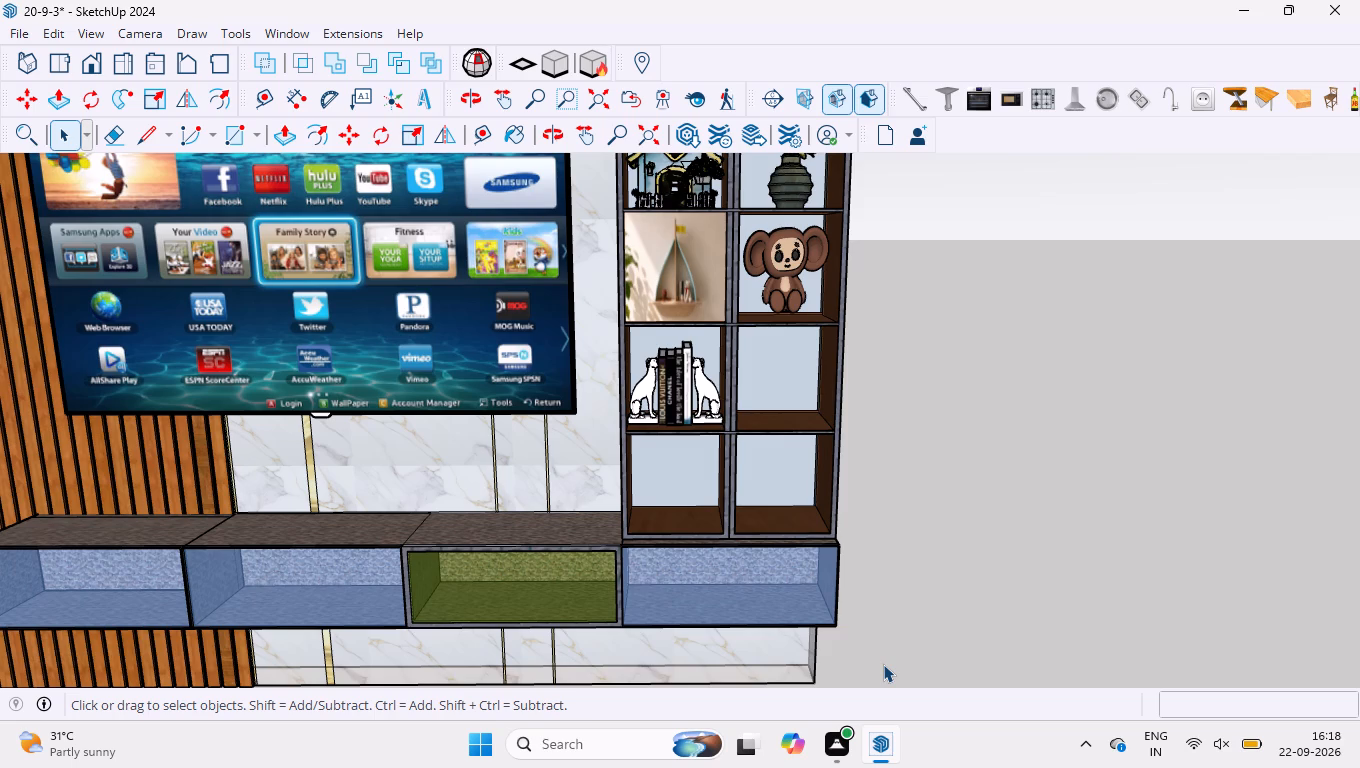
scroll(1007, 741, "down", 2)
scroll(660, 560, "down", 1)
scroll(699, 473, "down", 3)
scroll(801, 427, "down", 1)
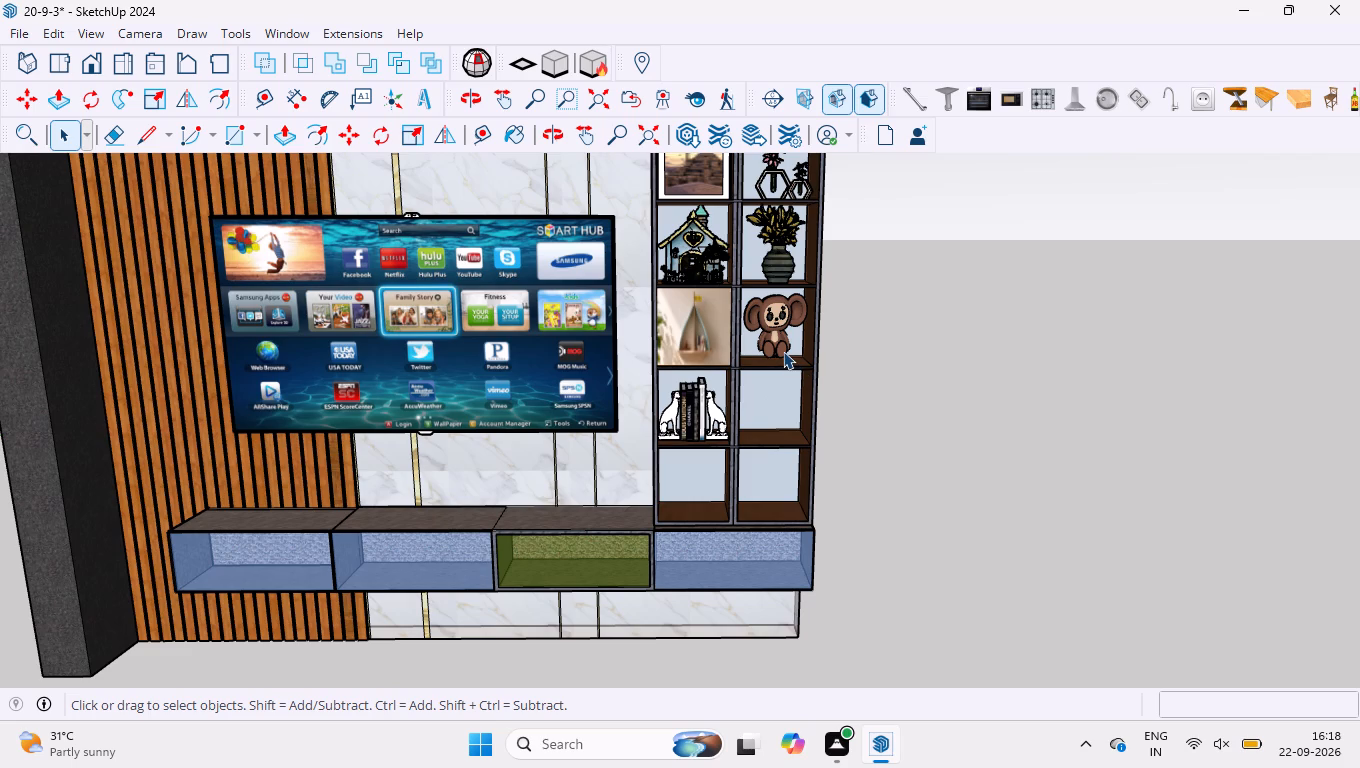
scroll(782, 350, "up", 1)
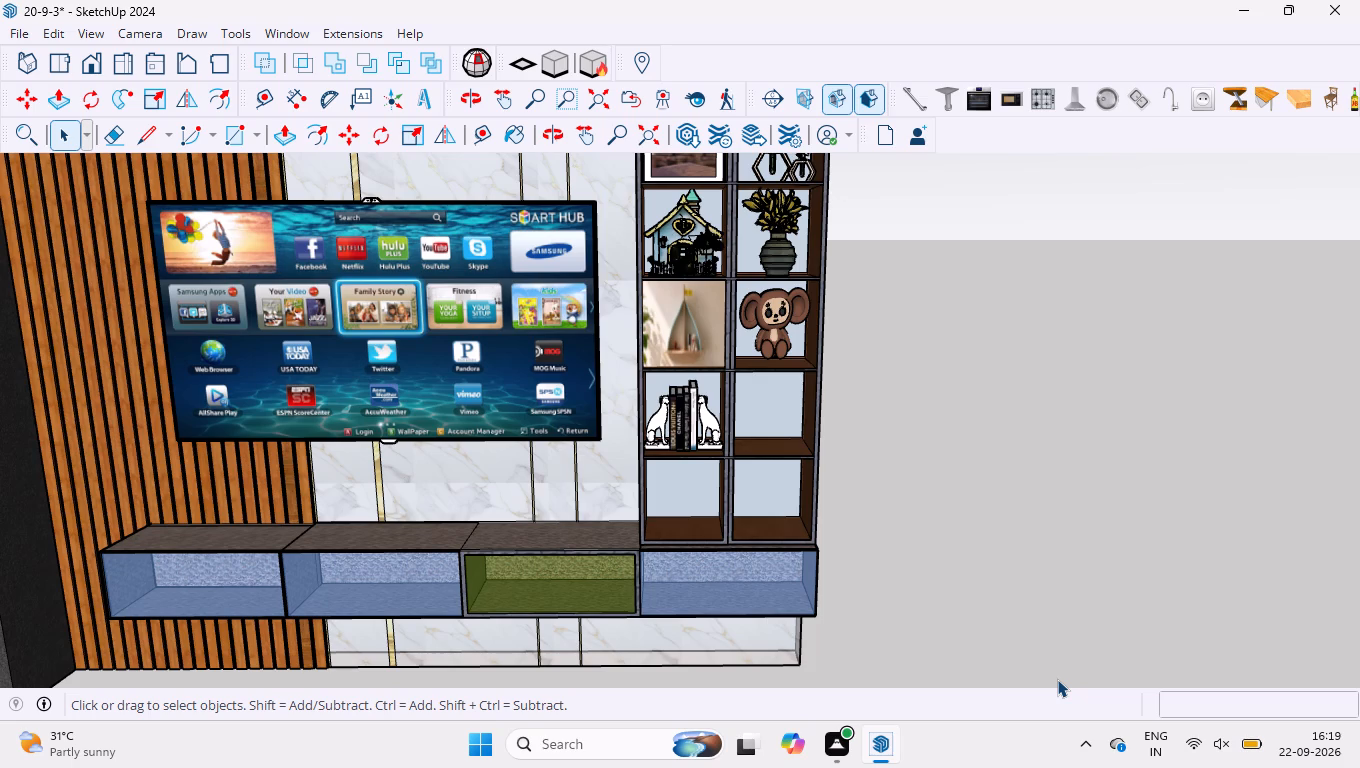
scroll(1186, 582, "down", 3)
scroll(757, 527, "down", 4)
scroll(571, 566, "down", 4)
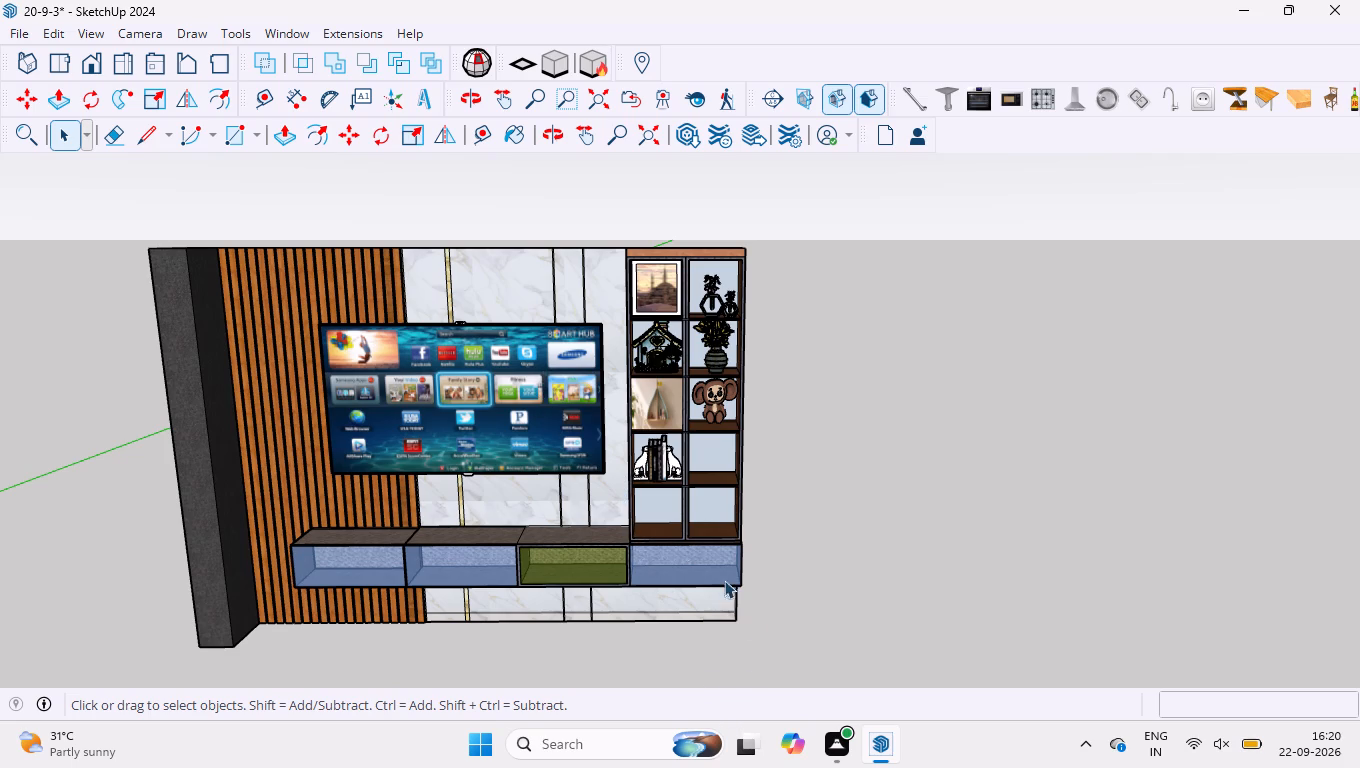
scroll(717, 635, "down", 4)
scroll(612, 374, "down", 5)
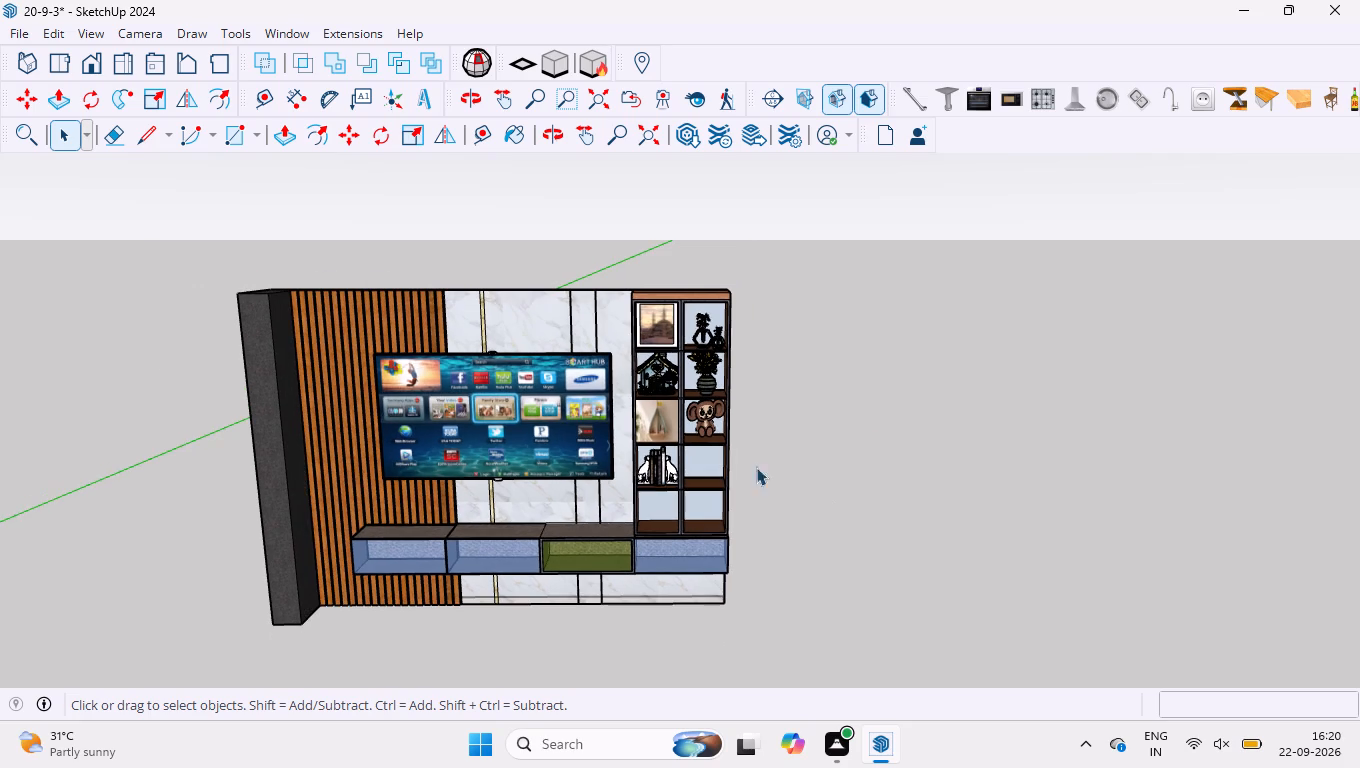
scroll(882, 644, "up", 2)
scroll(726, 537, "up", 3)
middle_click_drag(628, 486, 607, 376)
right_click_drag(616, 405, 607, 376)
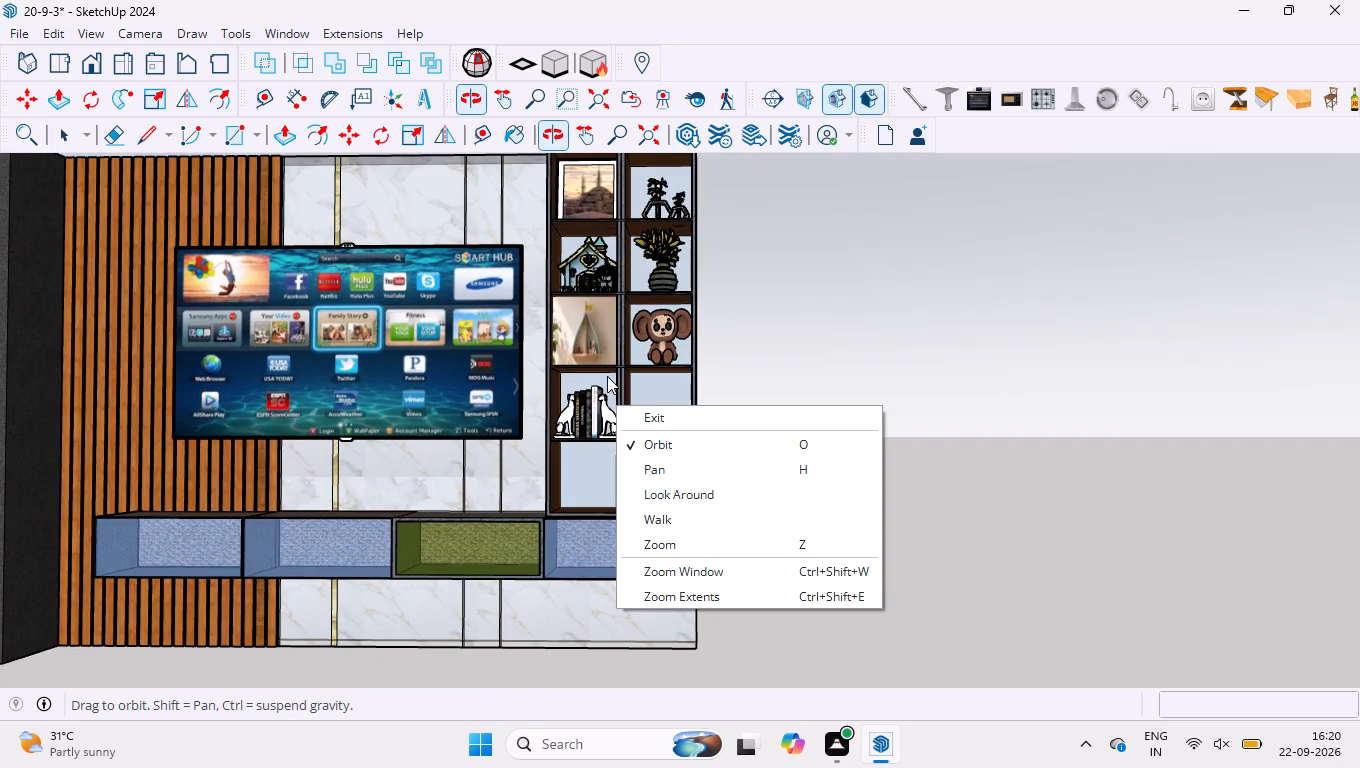
Inspect the placed book set and the remaining empty shelf compartments of the TV wall unit from the front and from above.
left_click(839, 361)
scroll(644, 387, "up", 3)
left_click(900, 456)
key("space")
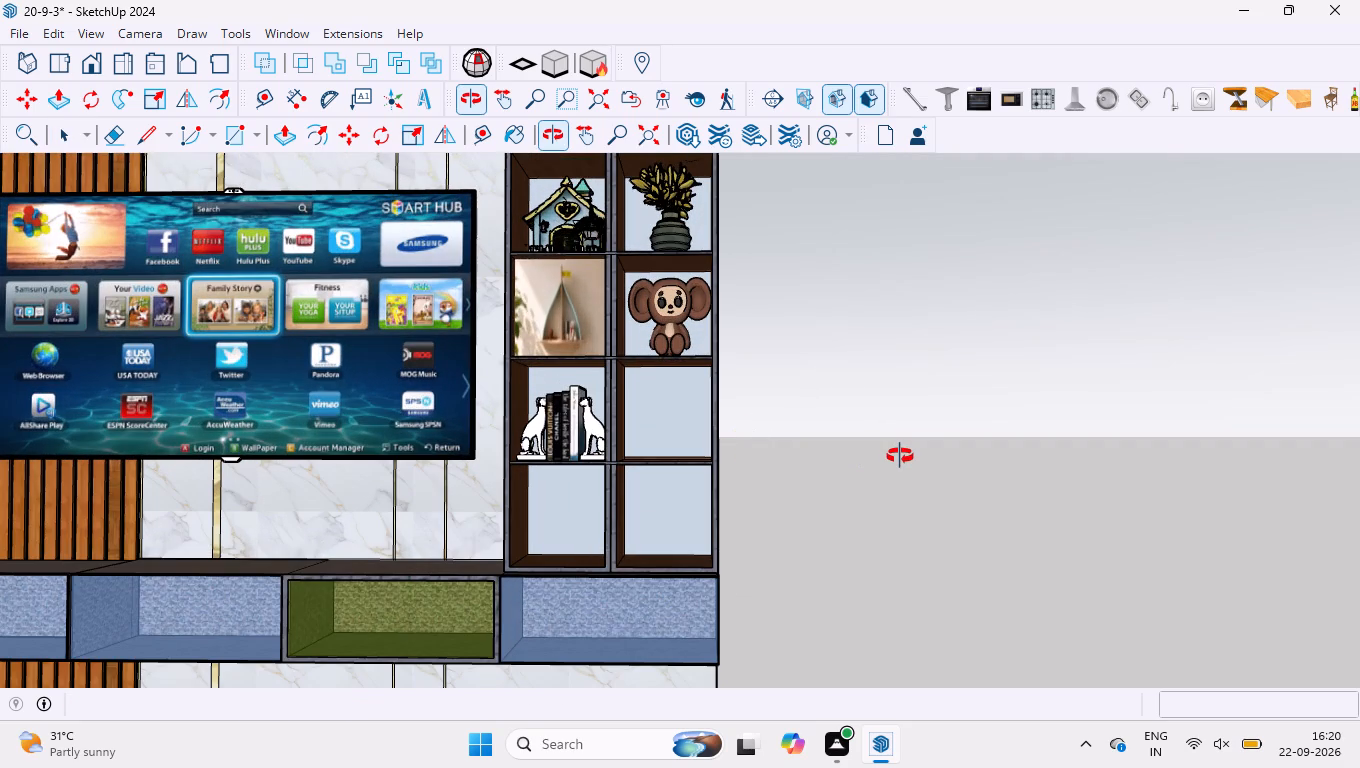
left_click(861, 313)
scroll(831, 361, "down", 3)
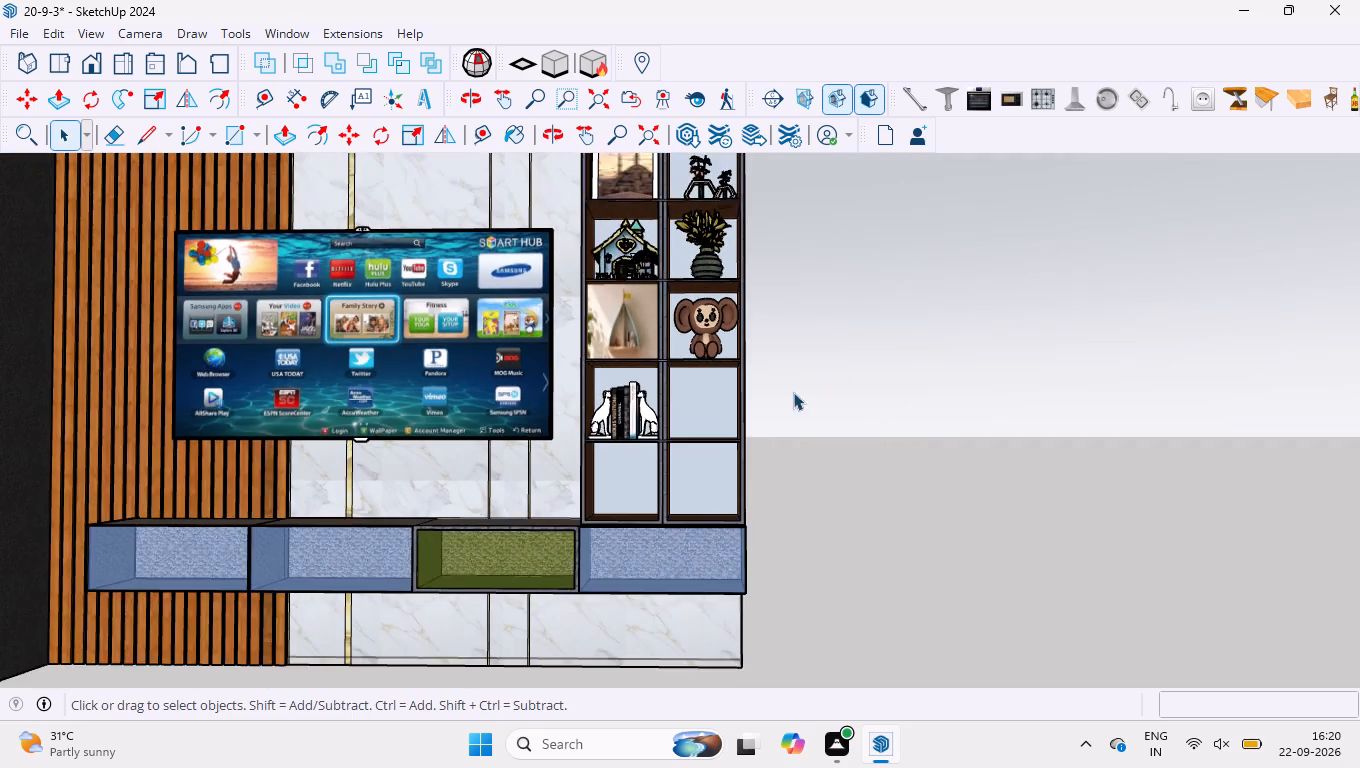
scroll(732, 409, "up", 4)
scroll(568, 401, "up", 3)
scroll(689, 519, "up", 3)
scroll(646, 387, "down", 2)
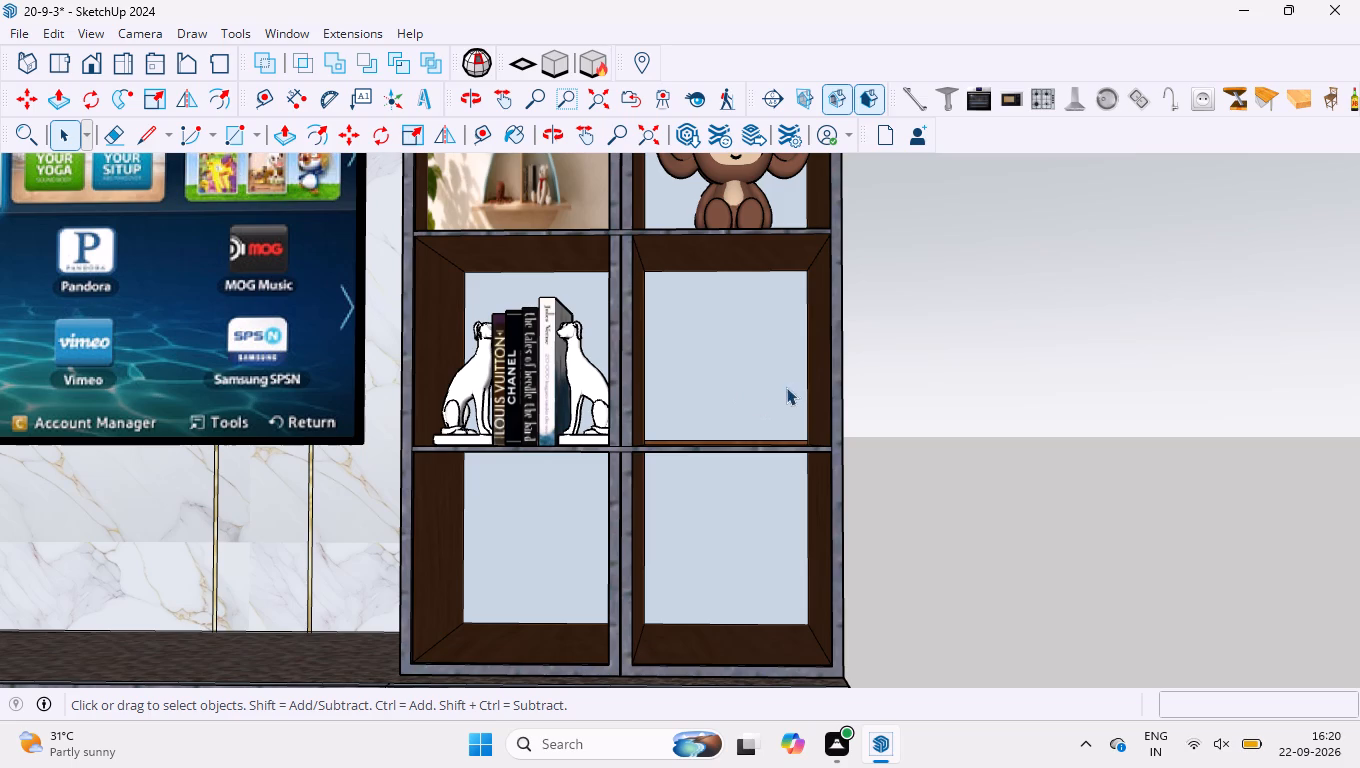
scroll(641, 314, "down", 3)
scroll(744, 418, "up", 2)
scroll(723, 302, "down", 4)
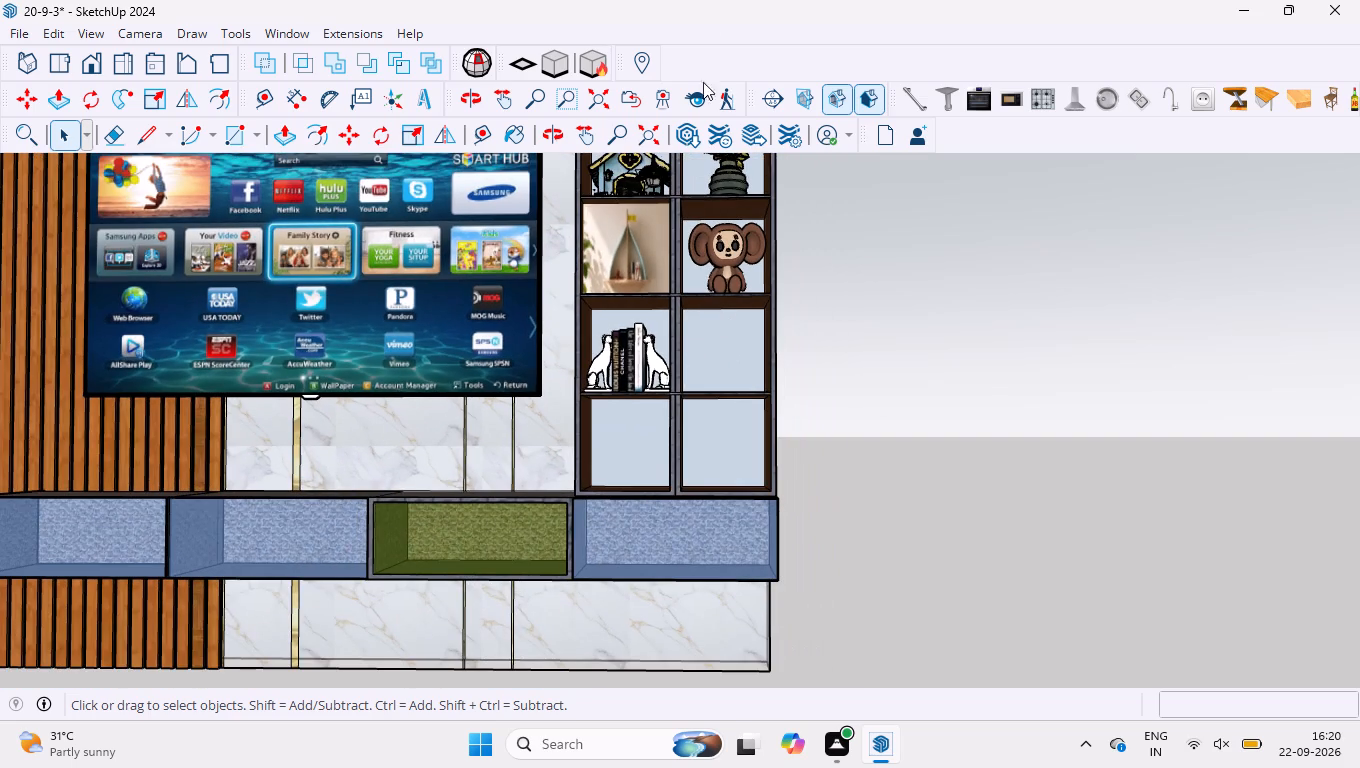
scroll(725, 451, "down", 3)
scroll(755, 568, "up", 1)
scroll(733, 468, "down", 1)
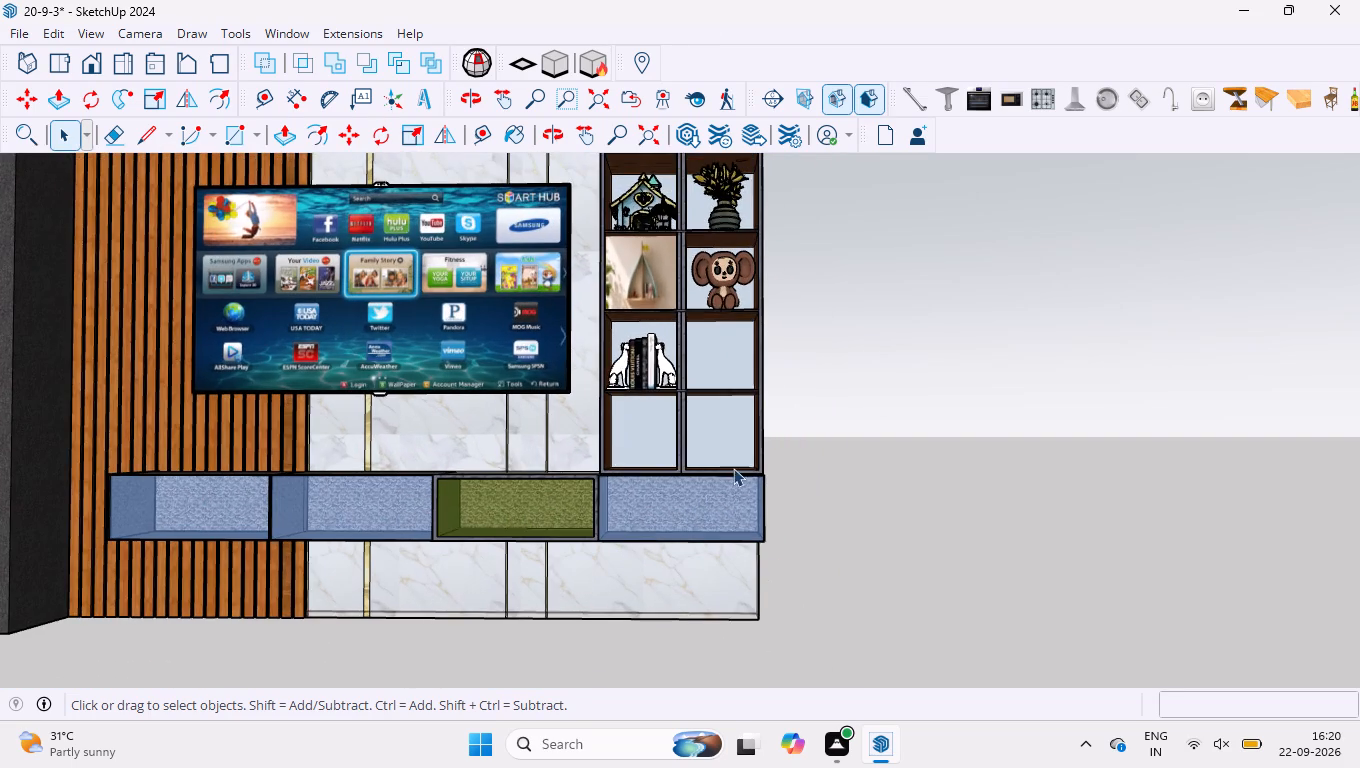
scroll(708, 388, "up", 8)
scroll(677, 308, "up", 3)
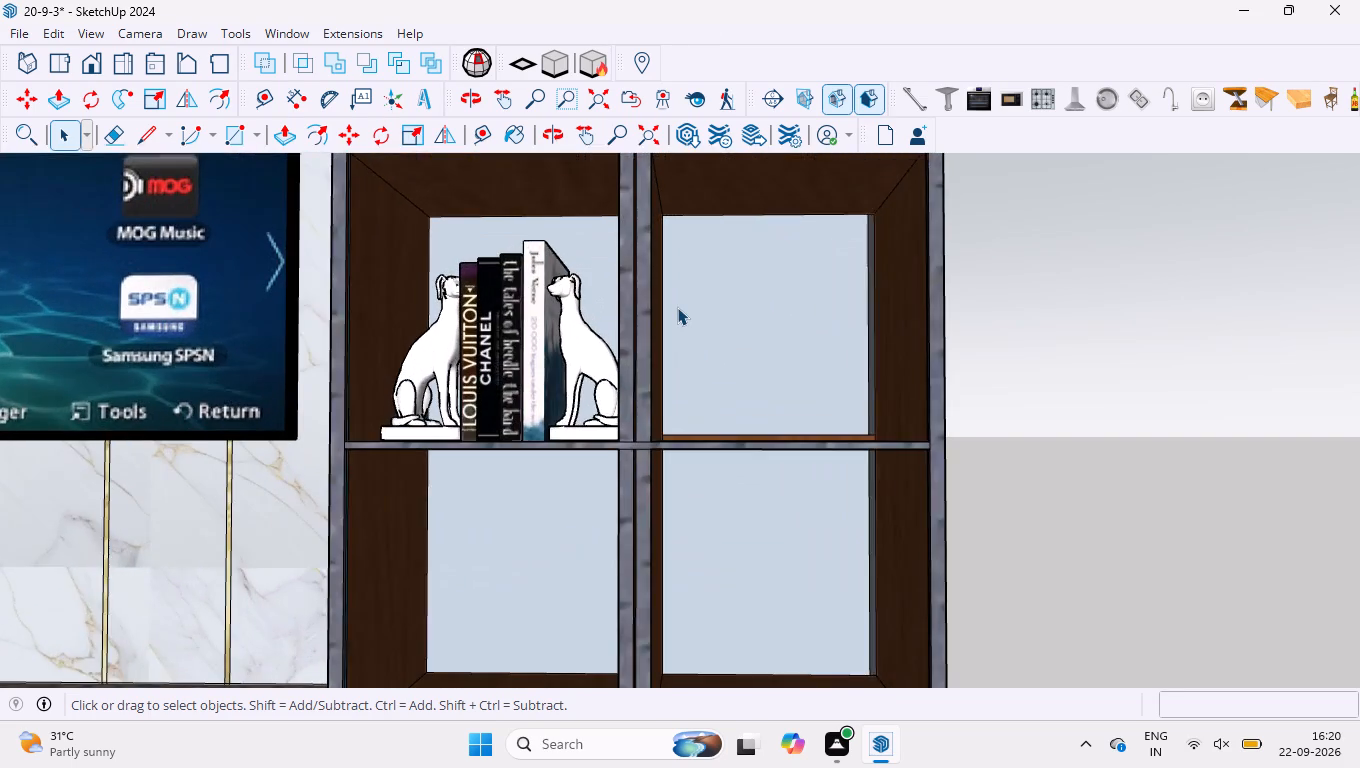
scroll(677, 307, "down", 2)
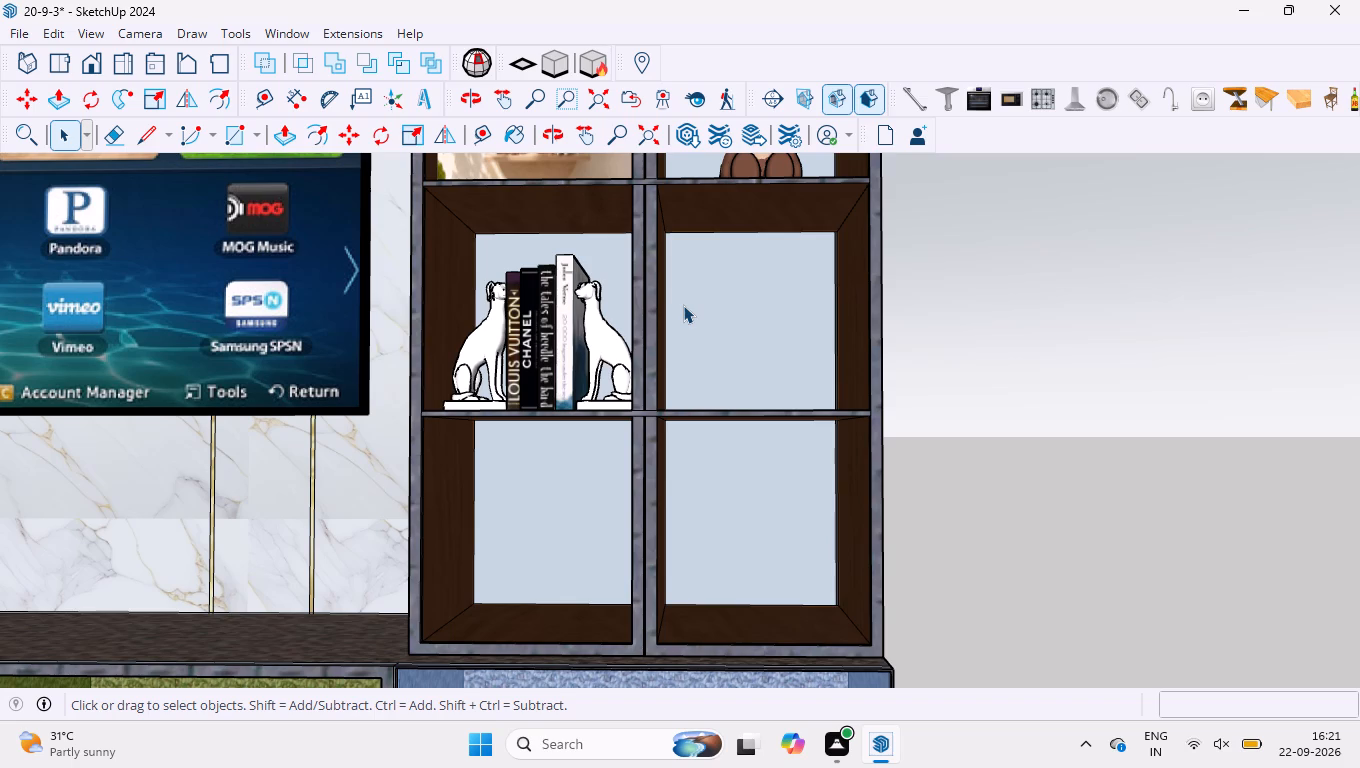
scroll(531, 438, "down", 2)
scroll(687, 426, "down", 1)
scroll(739, 284, "up", 2)
scroll(740, 374, "up", 3)
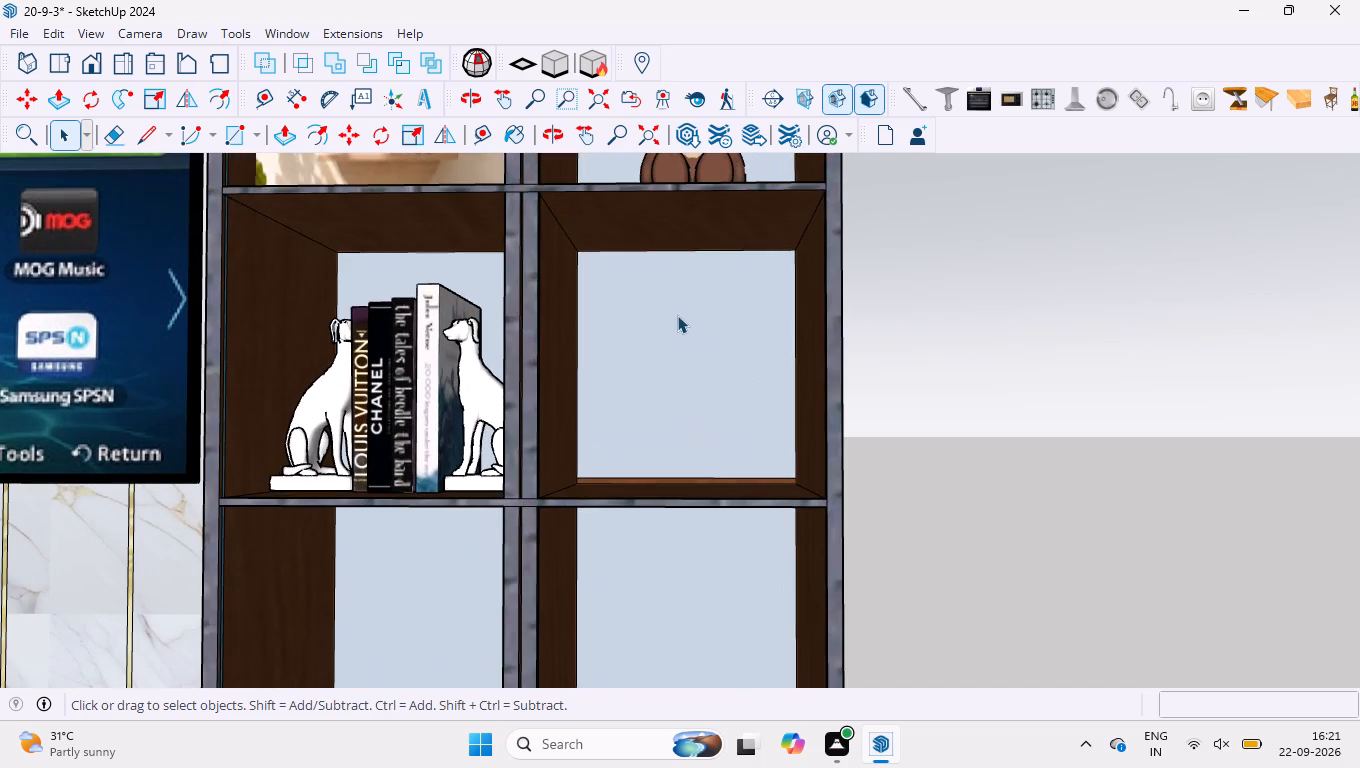
middle_click_drag(677, 315, 712, 427)
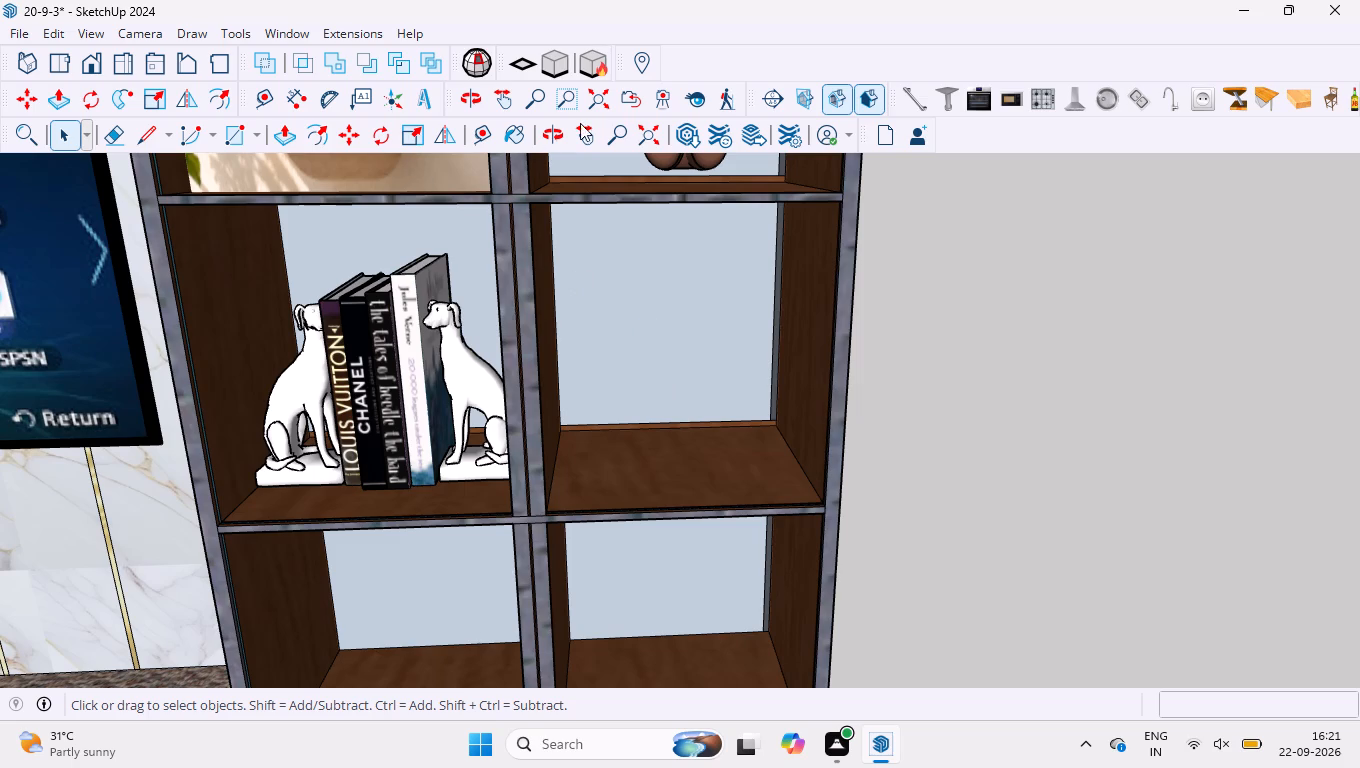
Search 3D Warehouse for "buddha statue".
left_click(689, 134)
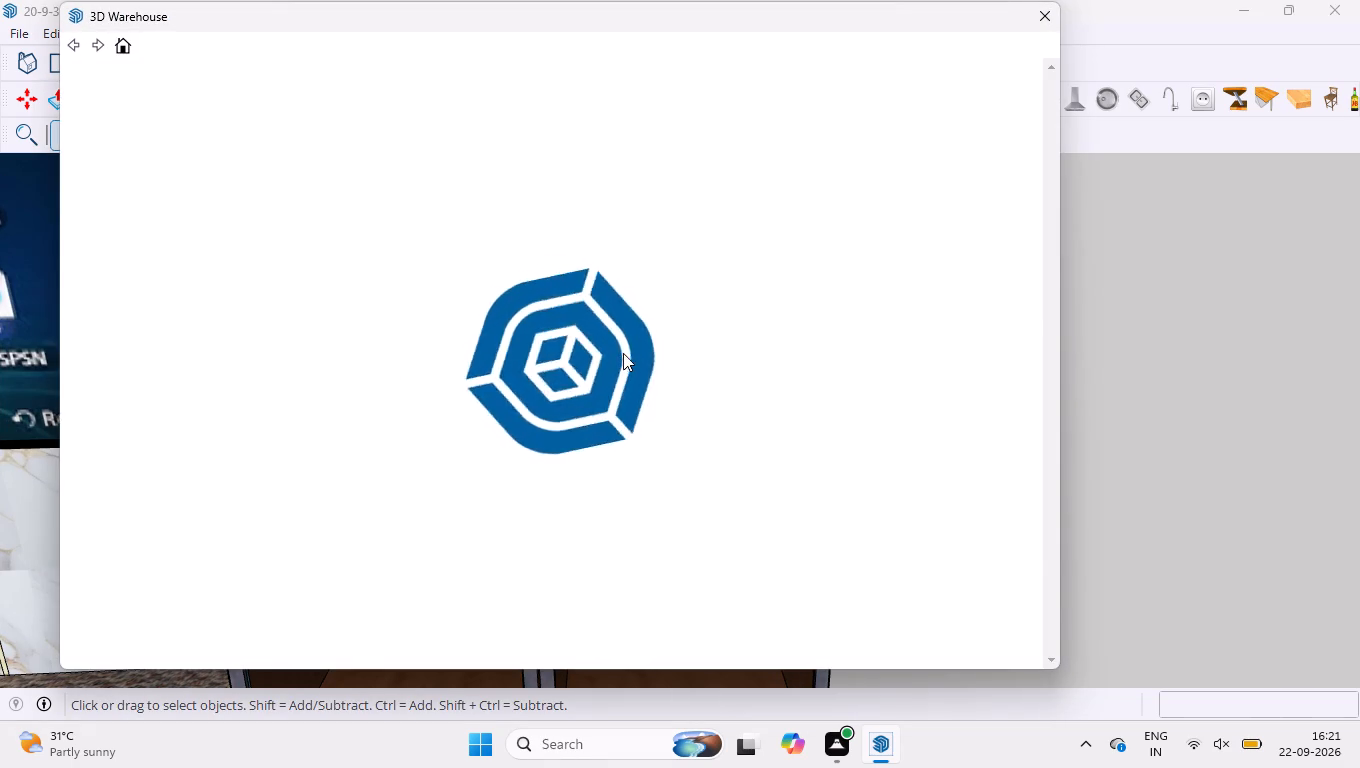
left_click_drag(446, 80, 163, 66)
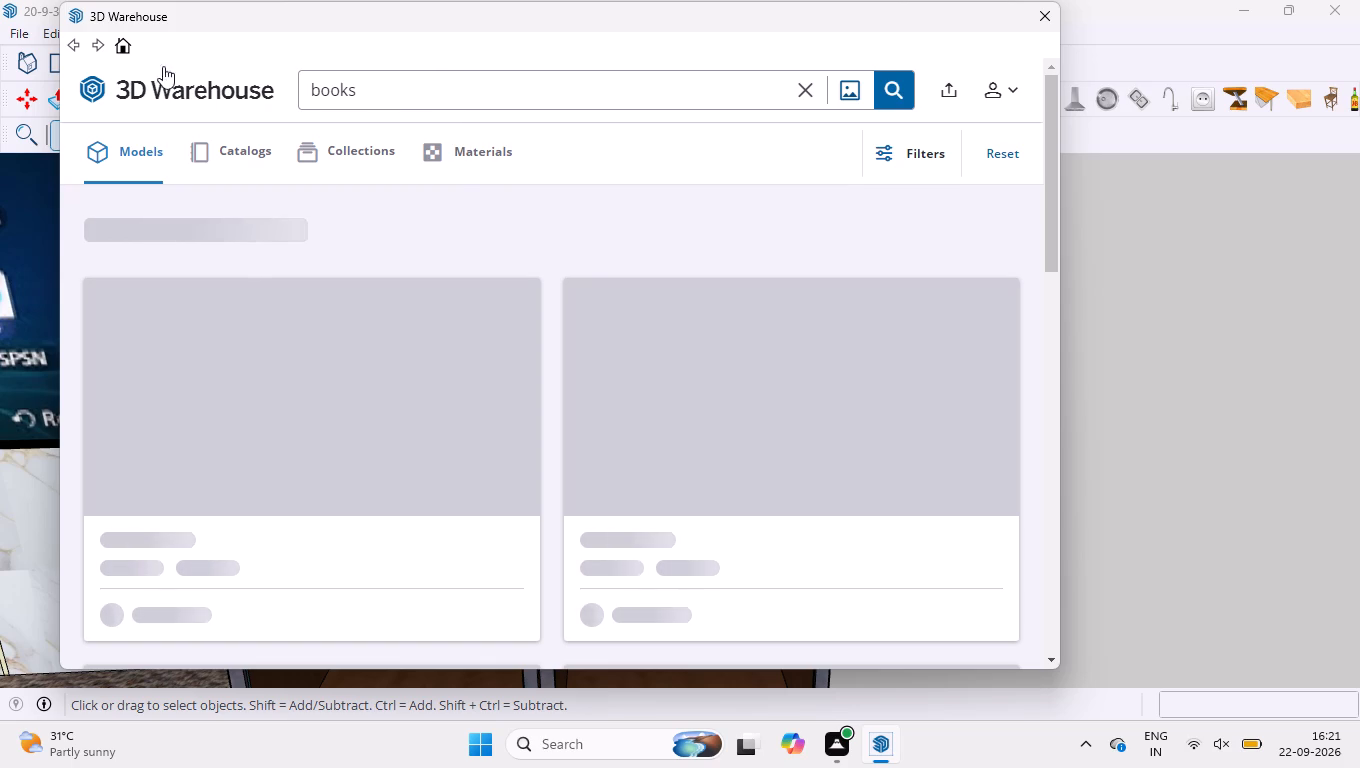
left_click_drag(163, 66, 155, 64)
left_click(352, 86)
key("space")
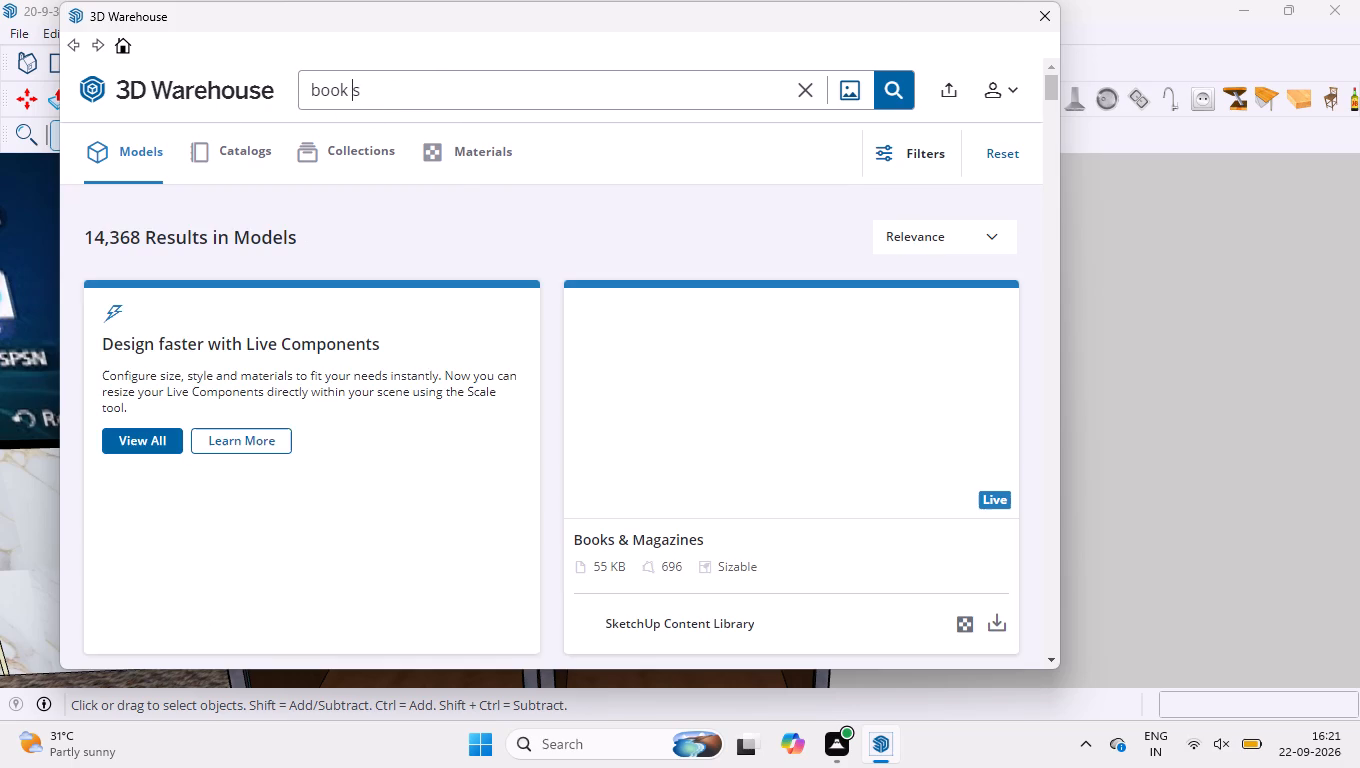
left_click_drag(377, 88, 124, 80)
type("budda")
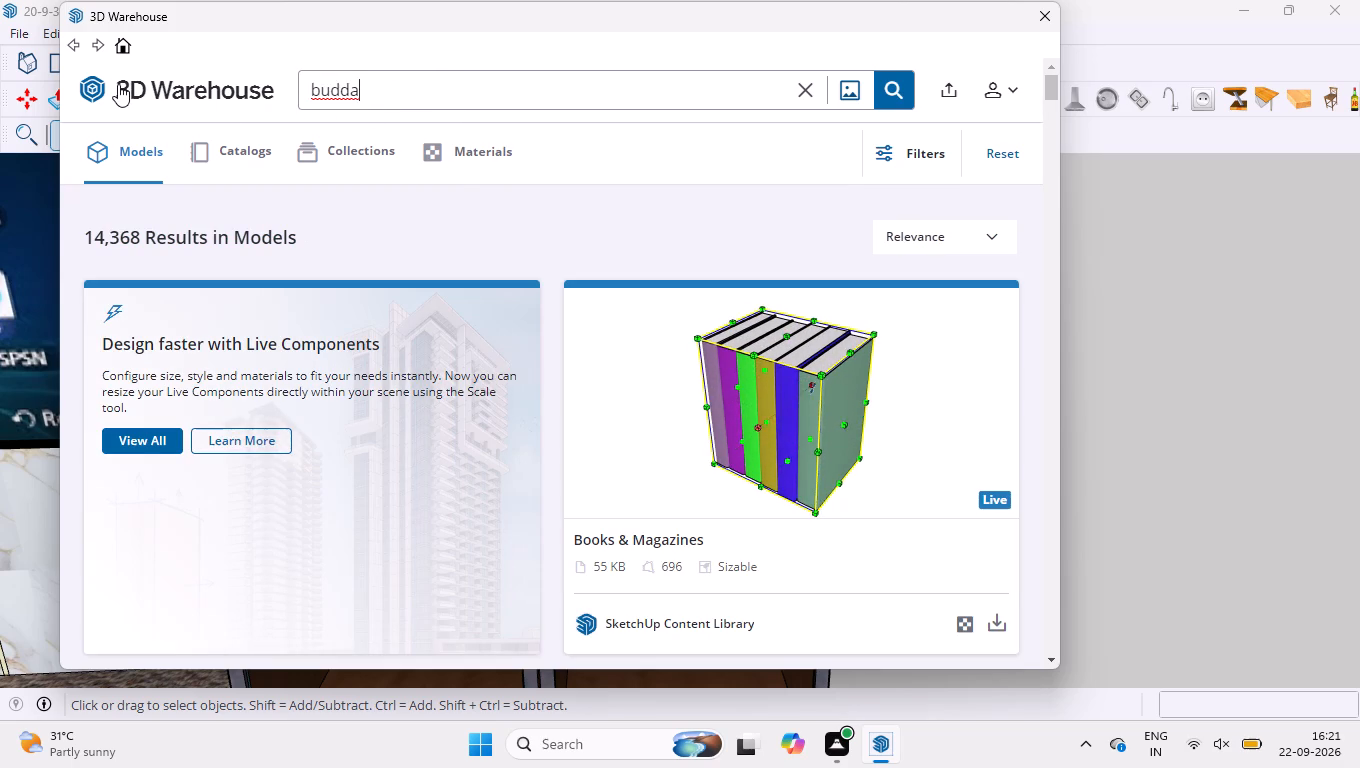
key("BackSpace")
type("ha statur")
key("BackSpace")
key("e")
key("Return")
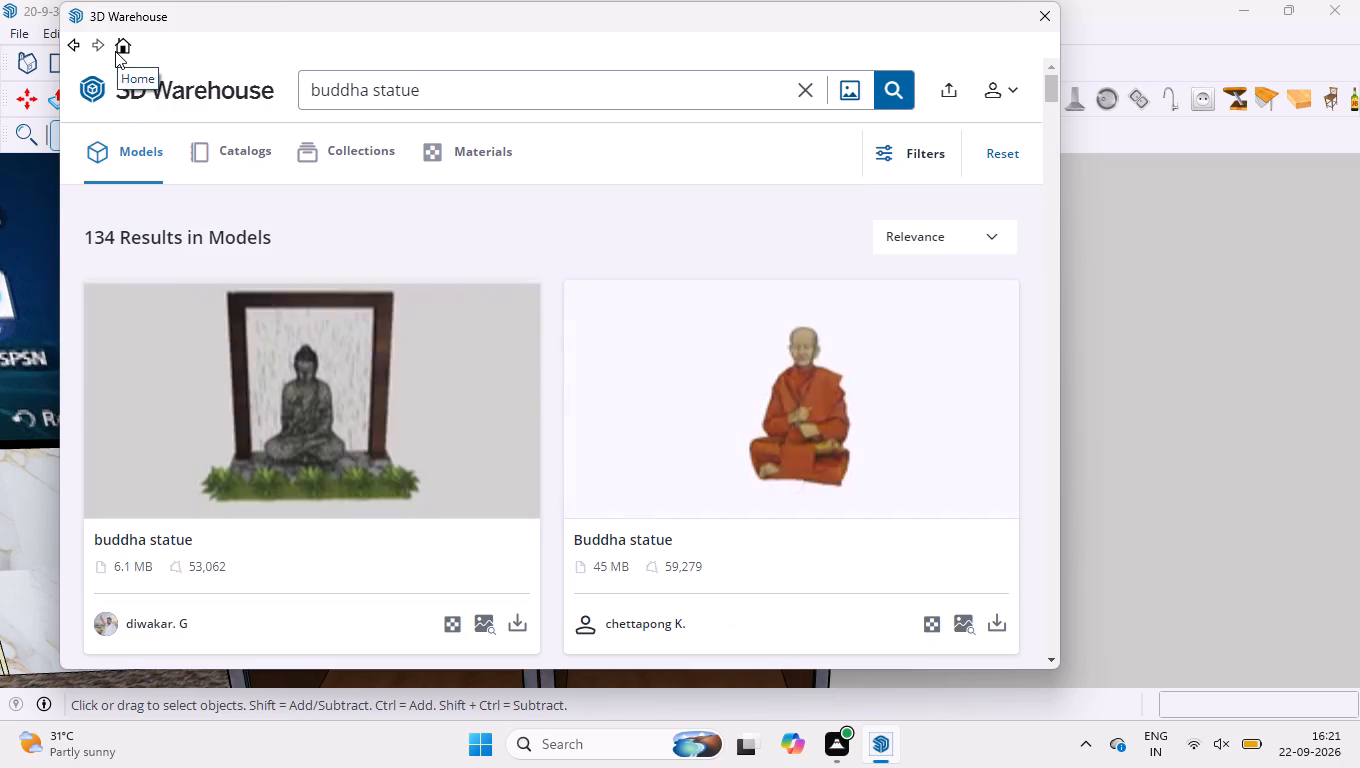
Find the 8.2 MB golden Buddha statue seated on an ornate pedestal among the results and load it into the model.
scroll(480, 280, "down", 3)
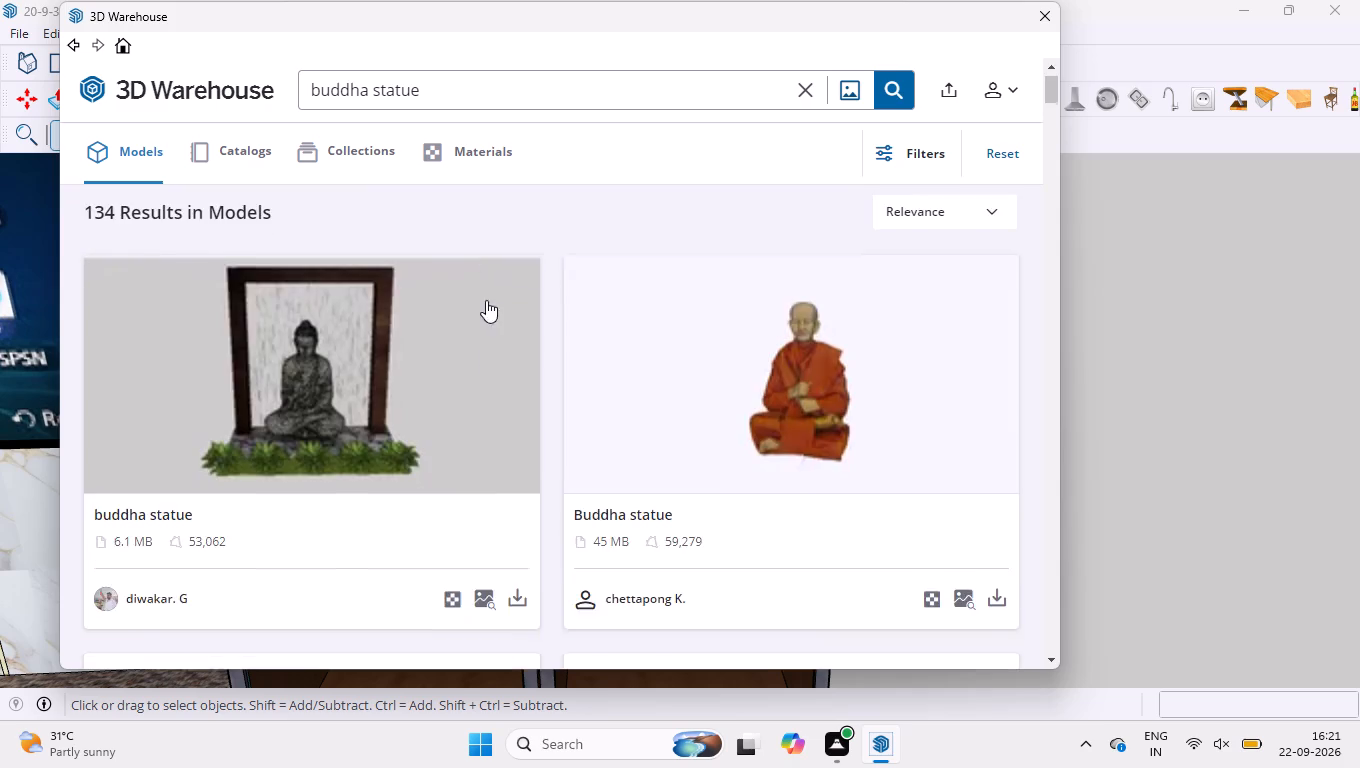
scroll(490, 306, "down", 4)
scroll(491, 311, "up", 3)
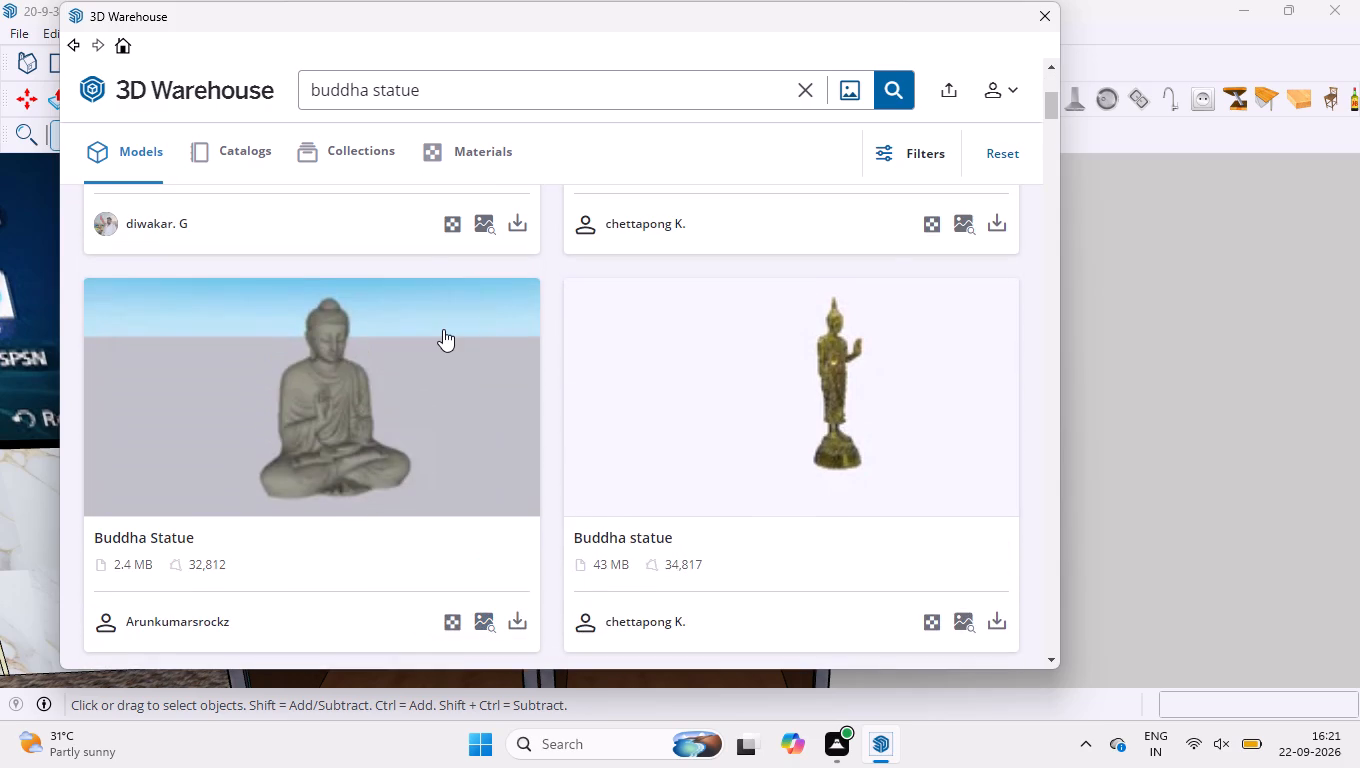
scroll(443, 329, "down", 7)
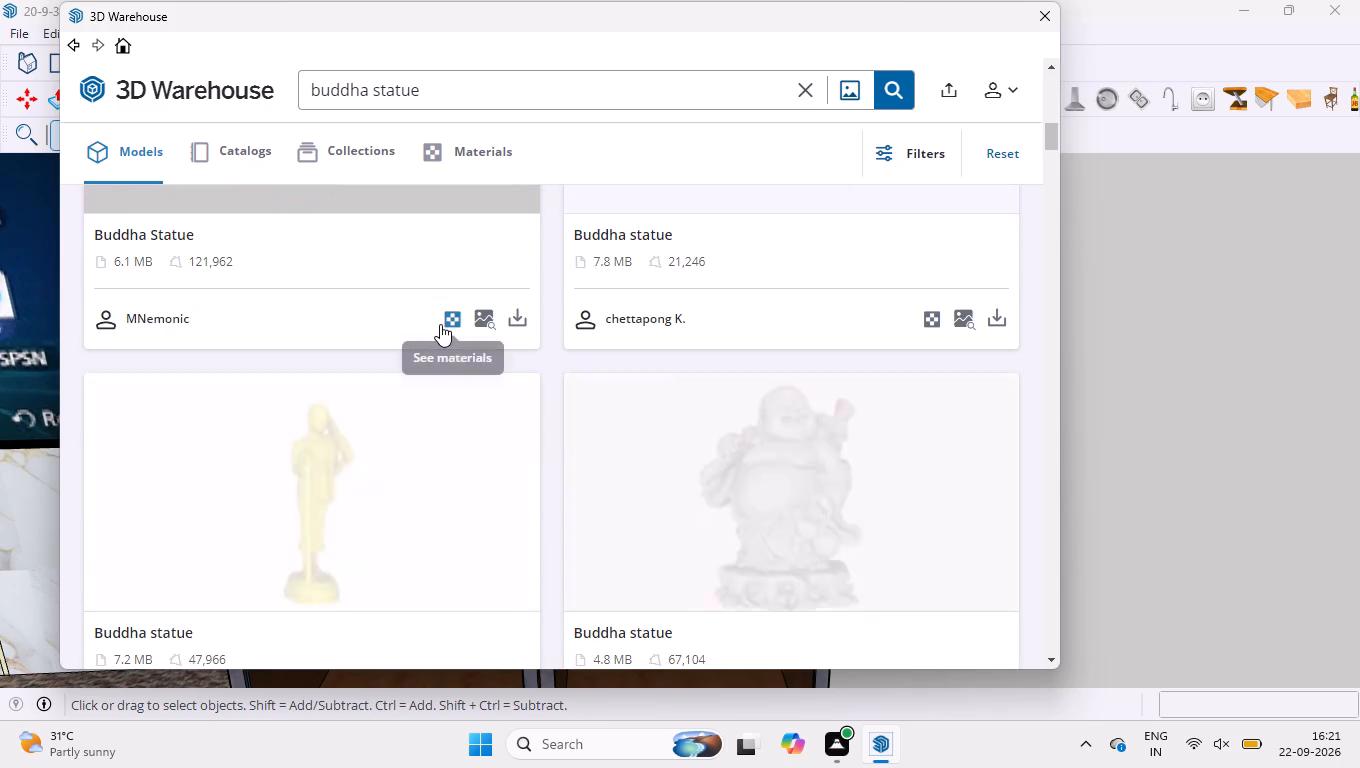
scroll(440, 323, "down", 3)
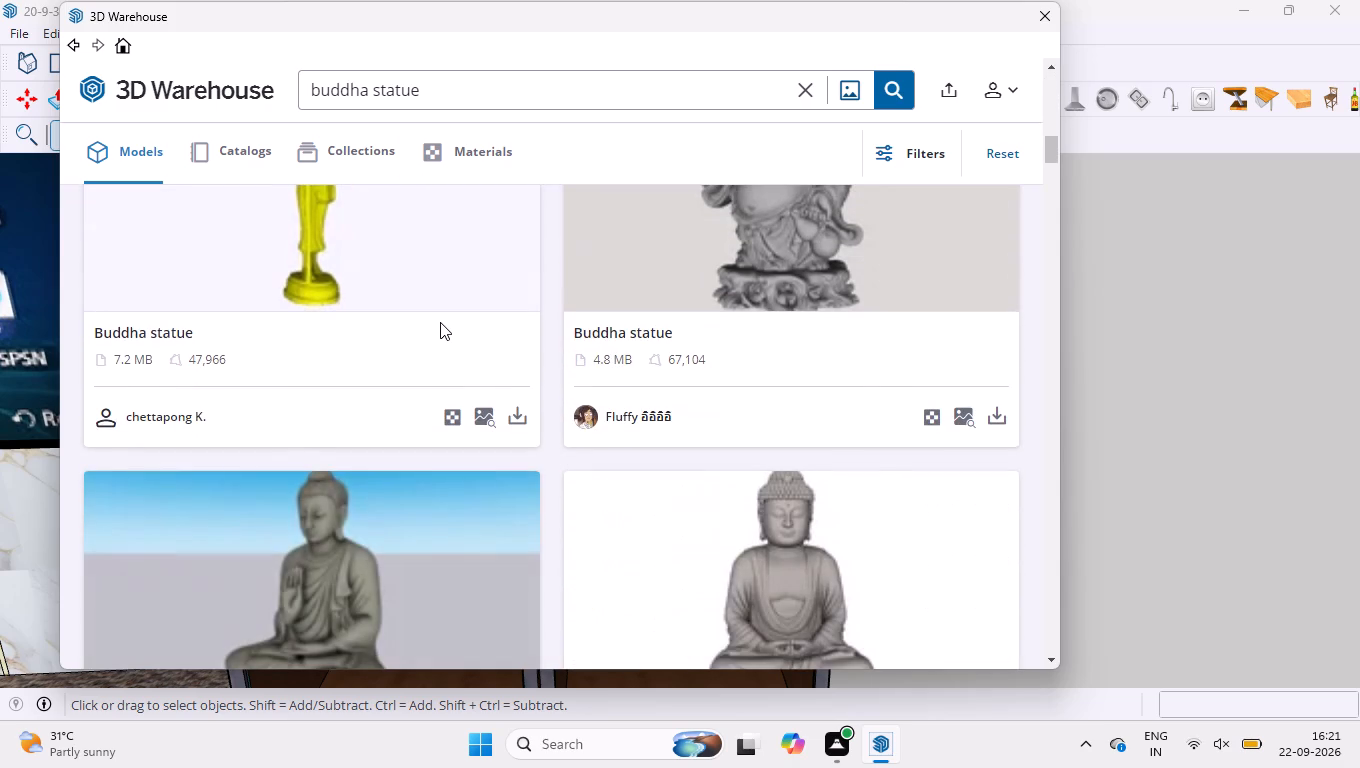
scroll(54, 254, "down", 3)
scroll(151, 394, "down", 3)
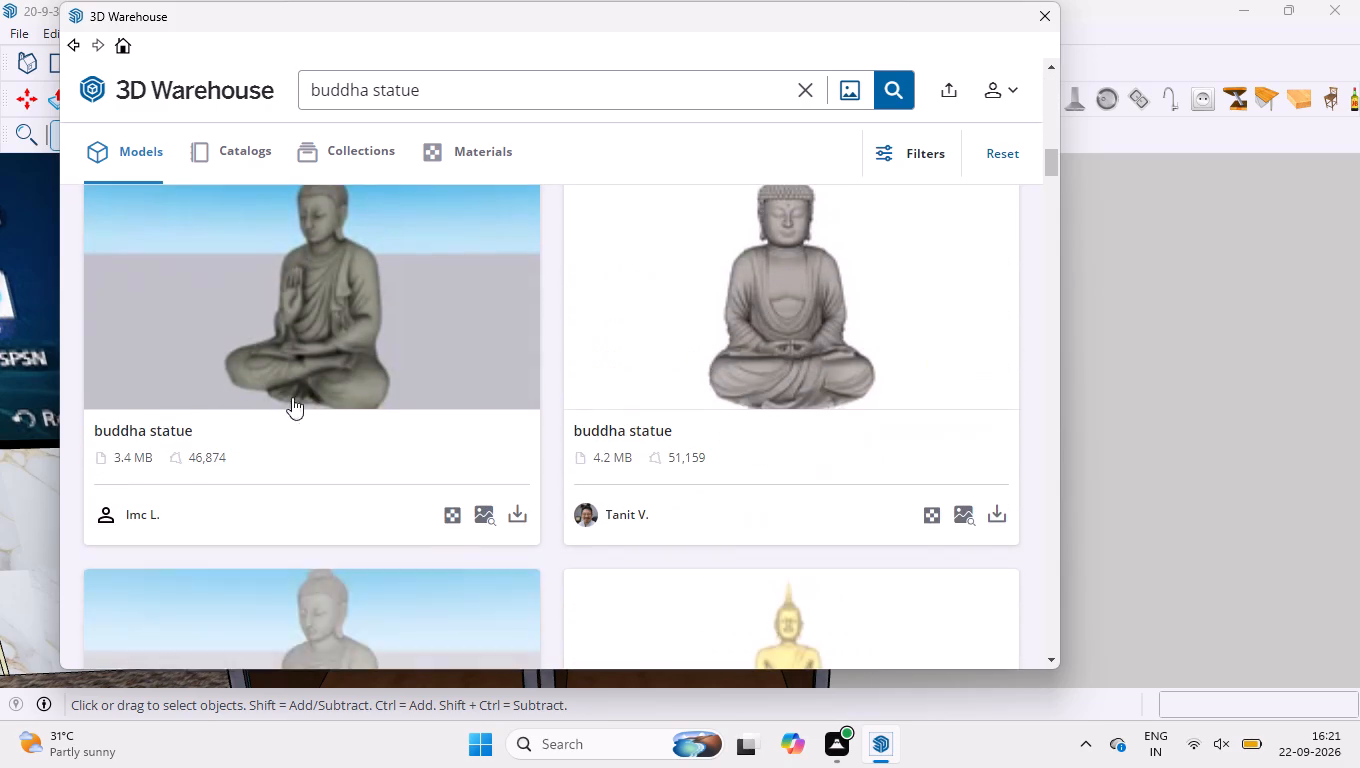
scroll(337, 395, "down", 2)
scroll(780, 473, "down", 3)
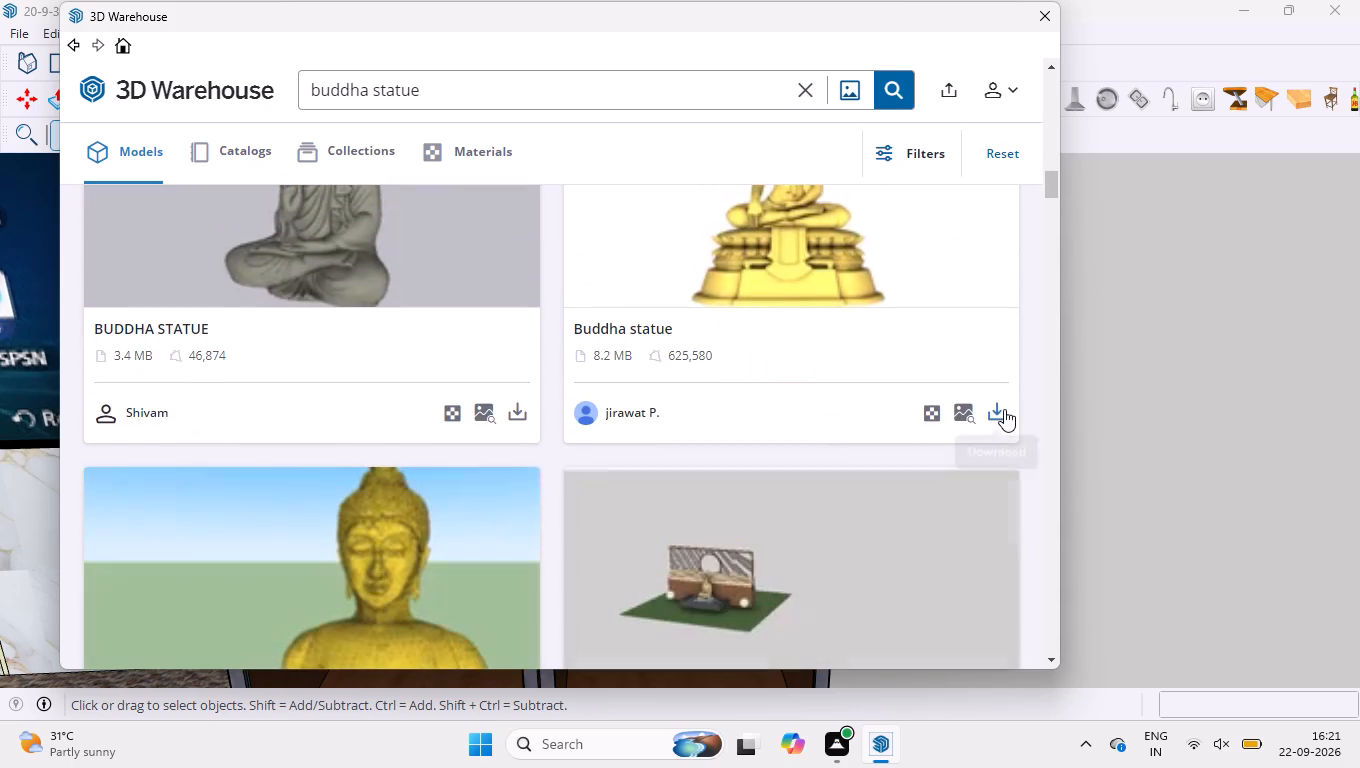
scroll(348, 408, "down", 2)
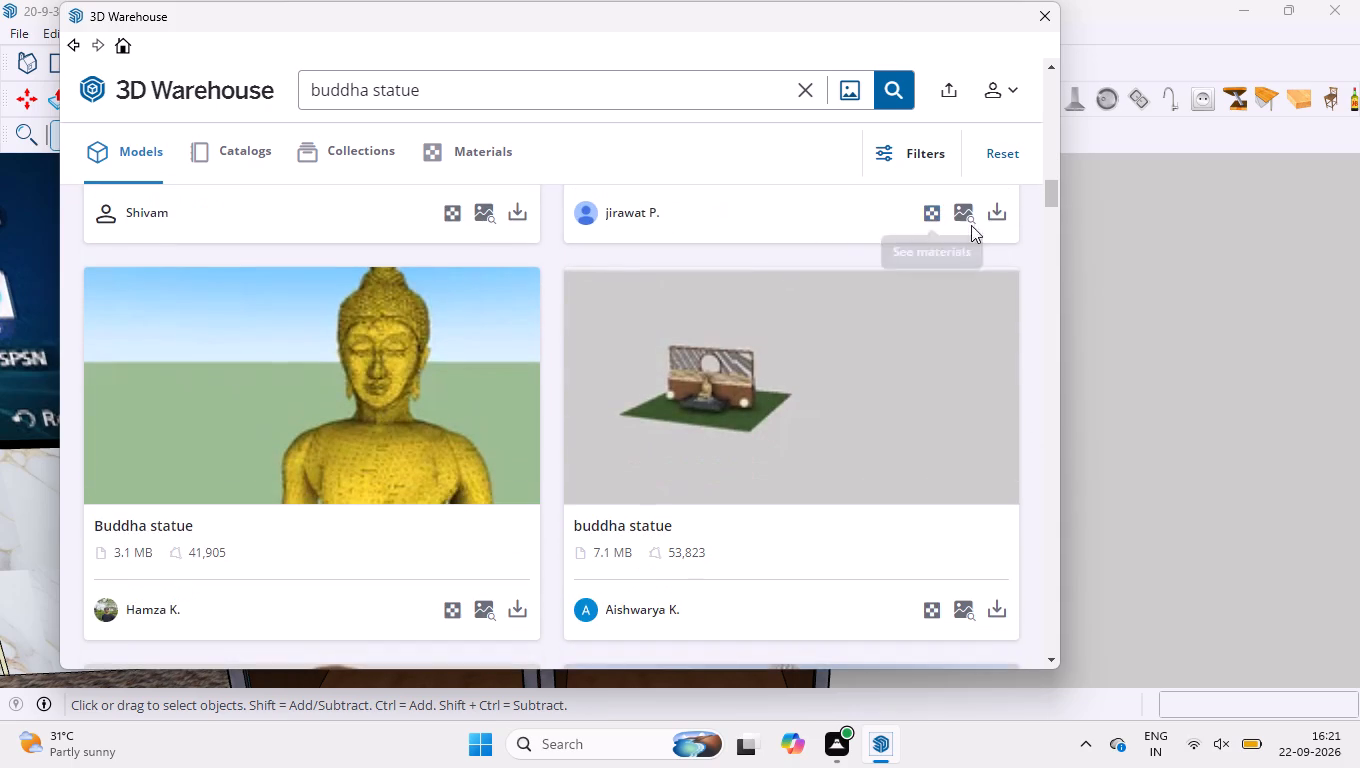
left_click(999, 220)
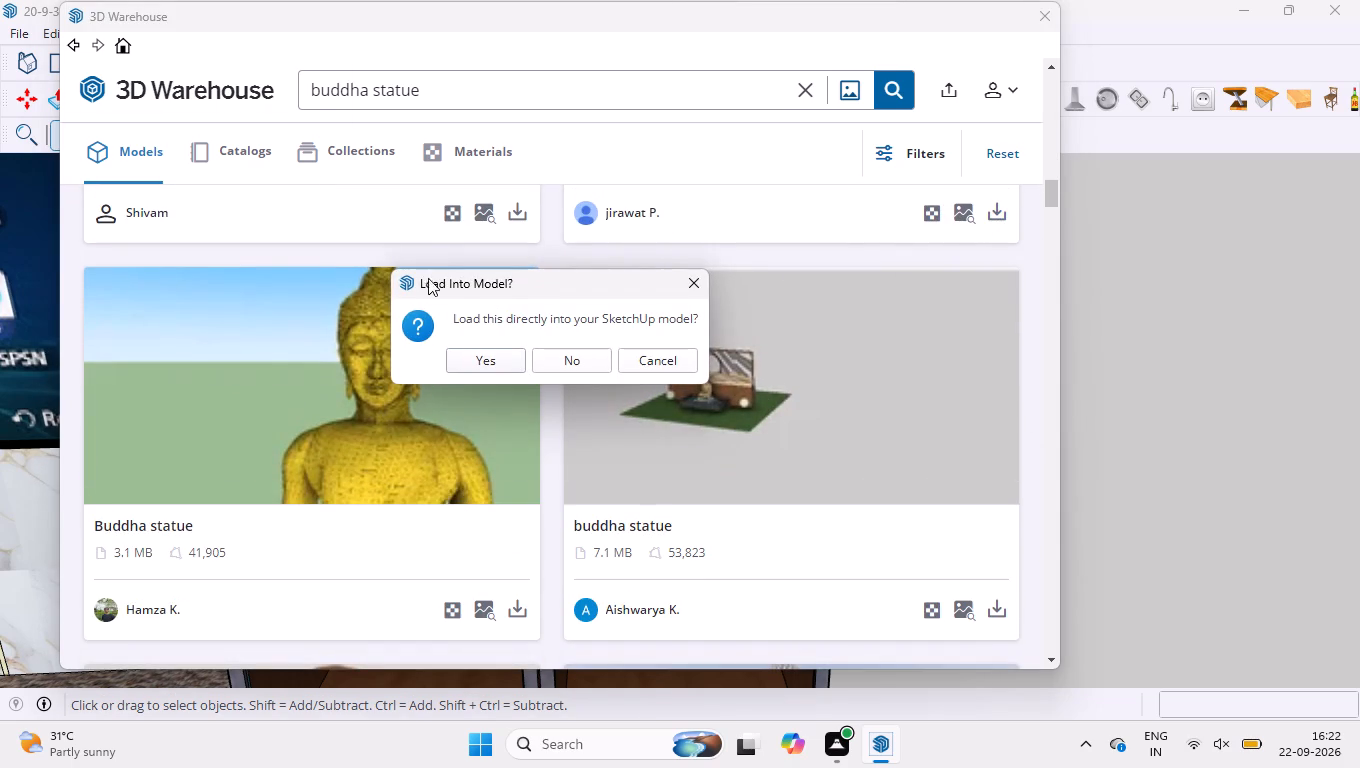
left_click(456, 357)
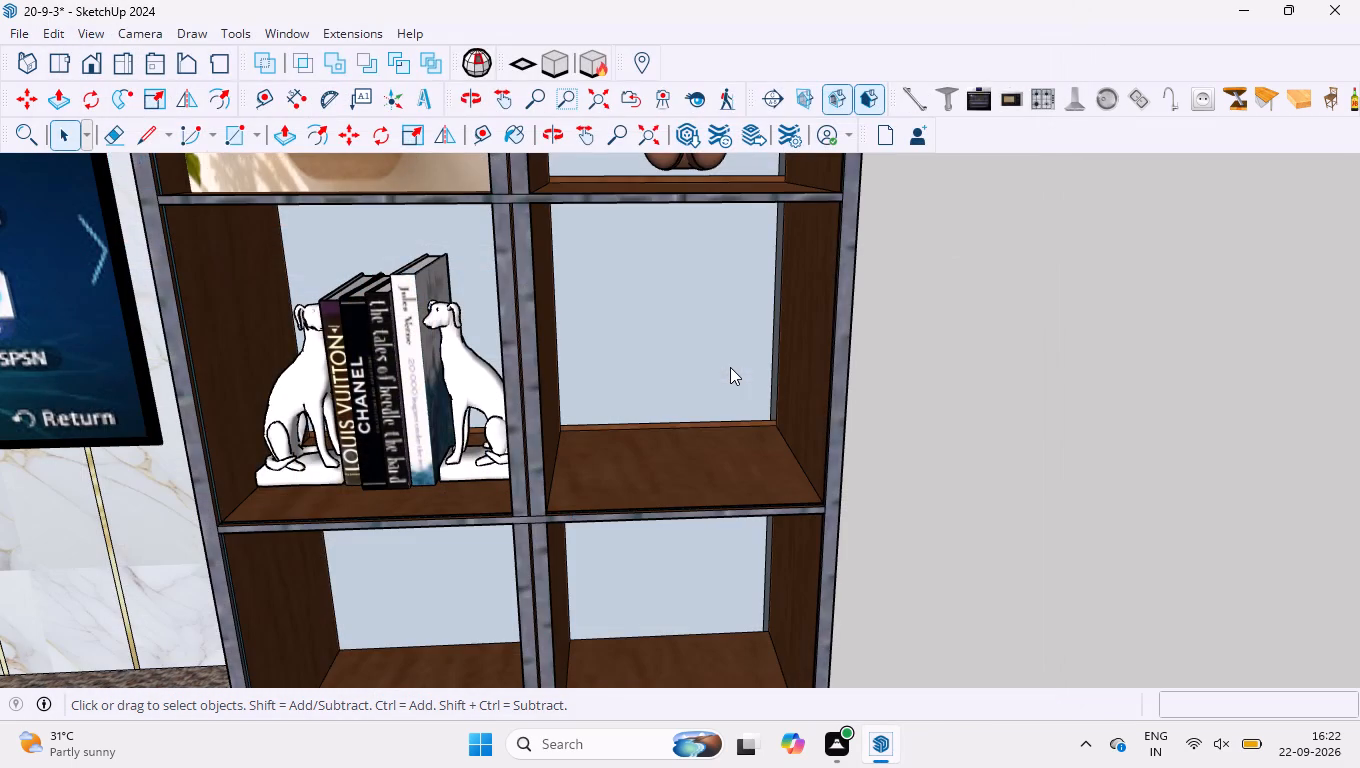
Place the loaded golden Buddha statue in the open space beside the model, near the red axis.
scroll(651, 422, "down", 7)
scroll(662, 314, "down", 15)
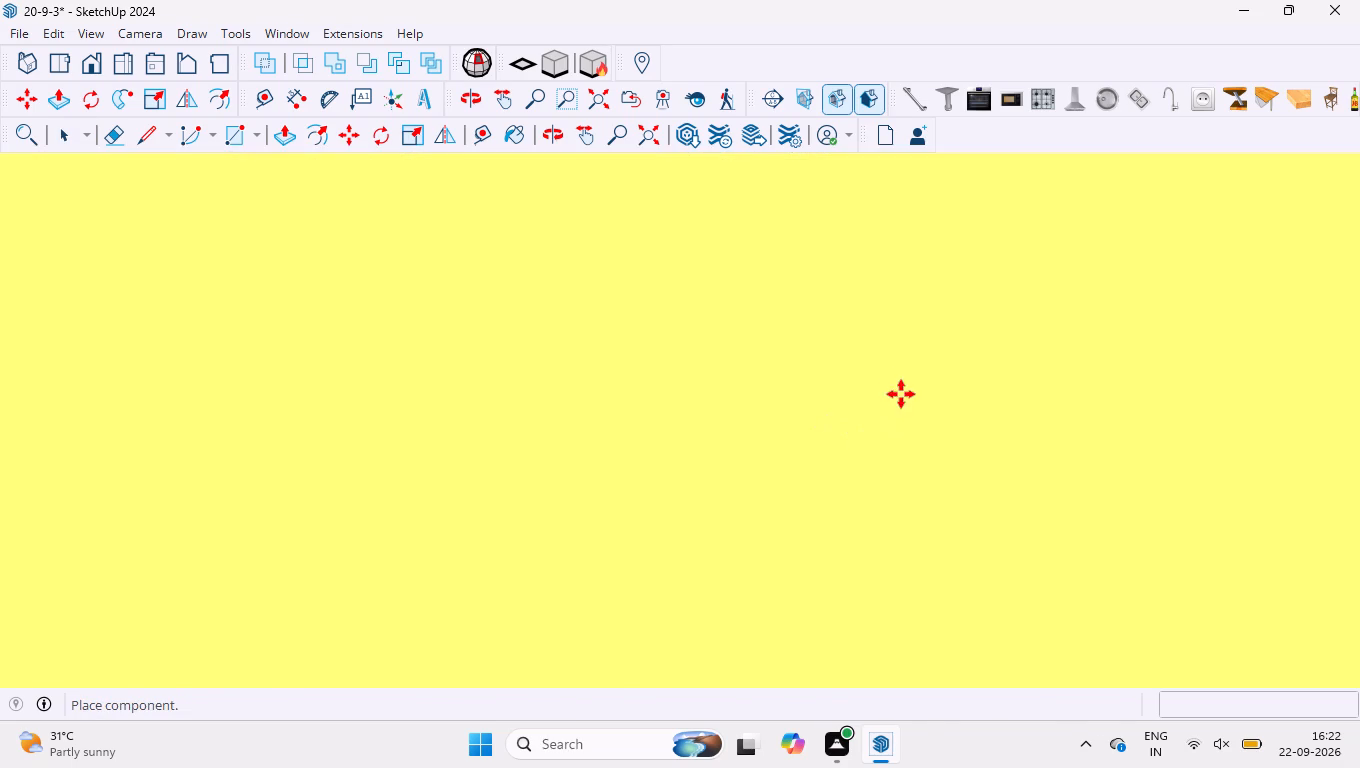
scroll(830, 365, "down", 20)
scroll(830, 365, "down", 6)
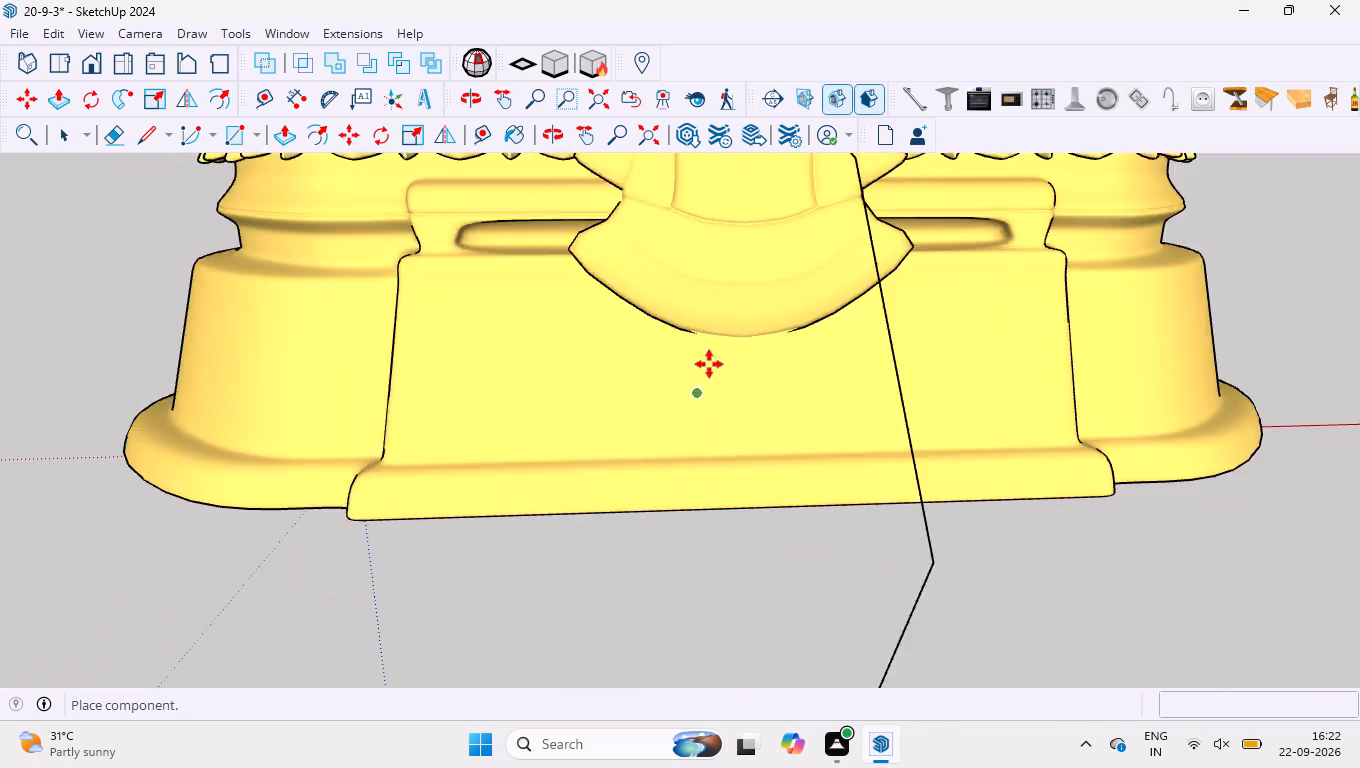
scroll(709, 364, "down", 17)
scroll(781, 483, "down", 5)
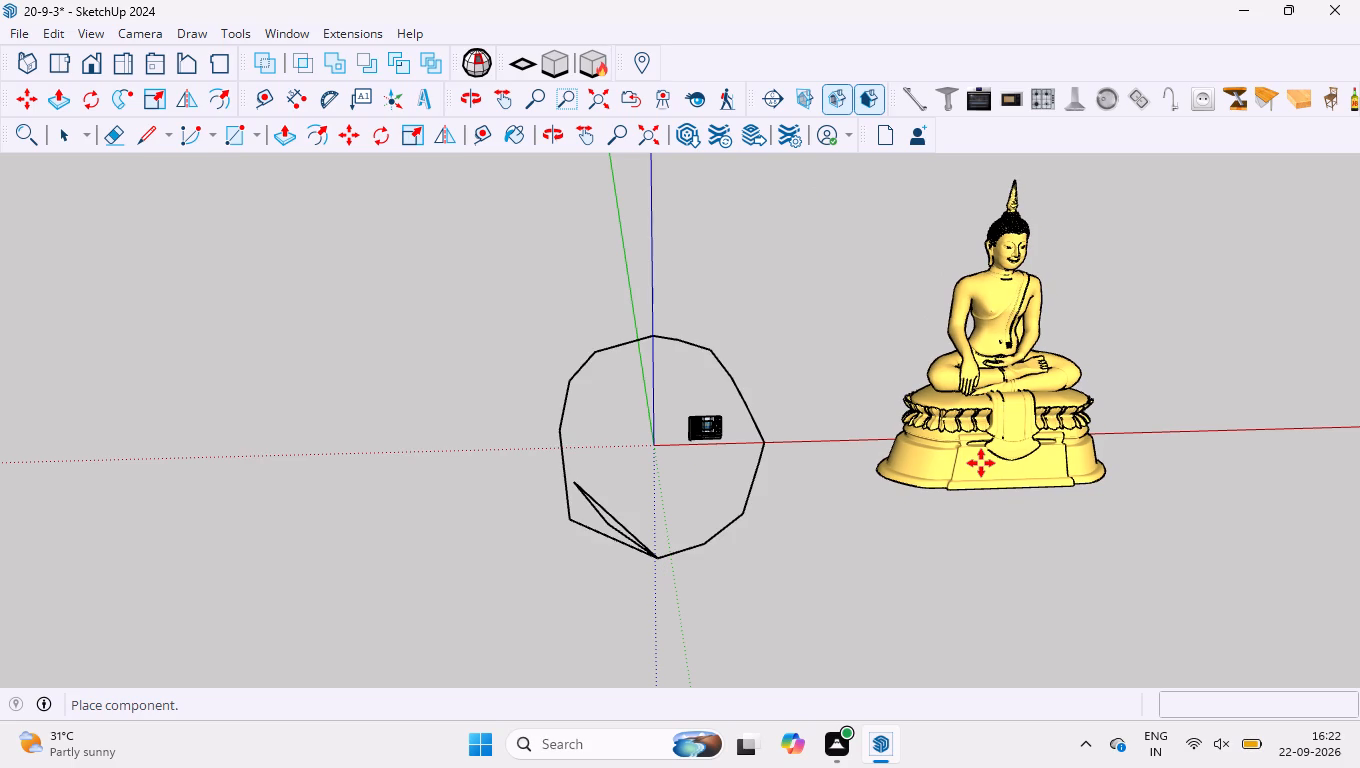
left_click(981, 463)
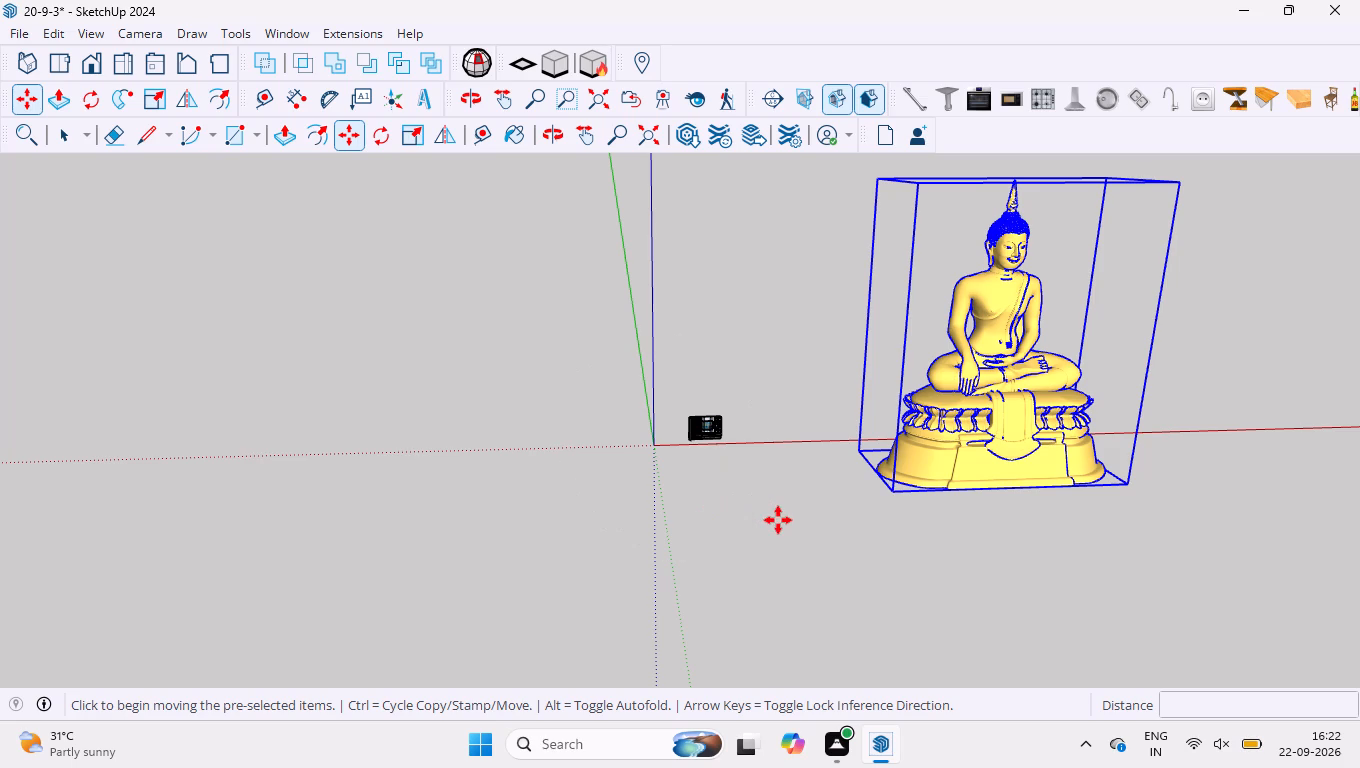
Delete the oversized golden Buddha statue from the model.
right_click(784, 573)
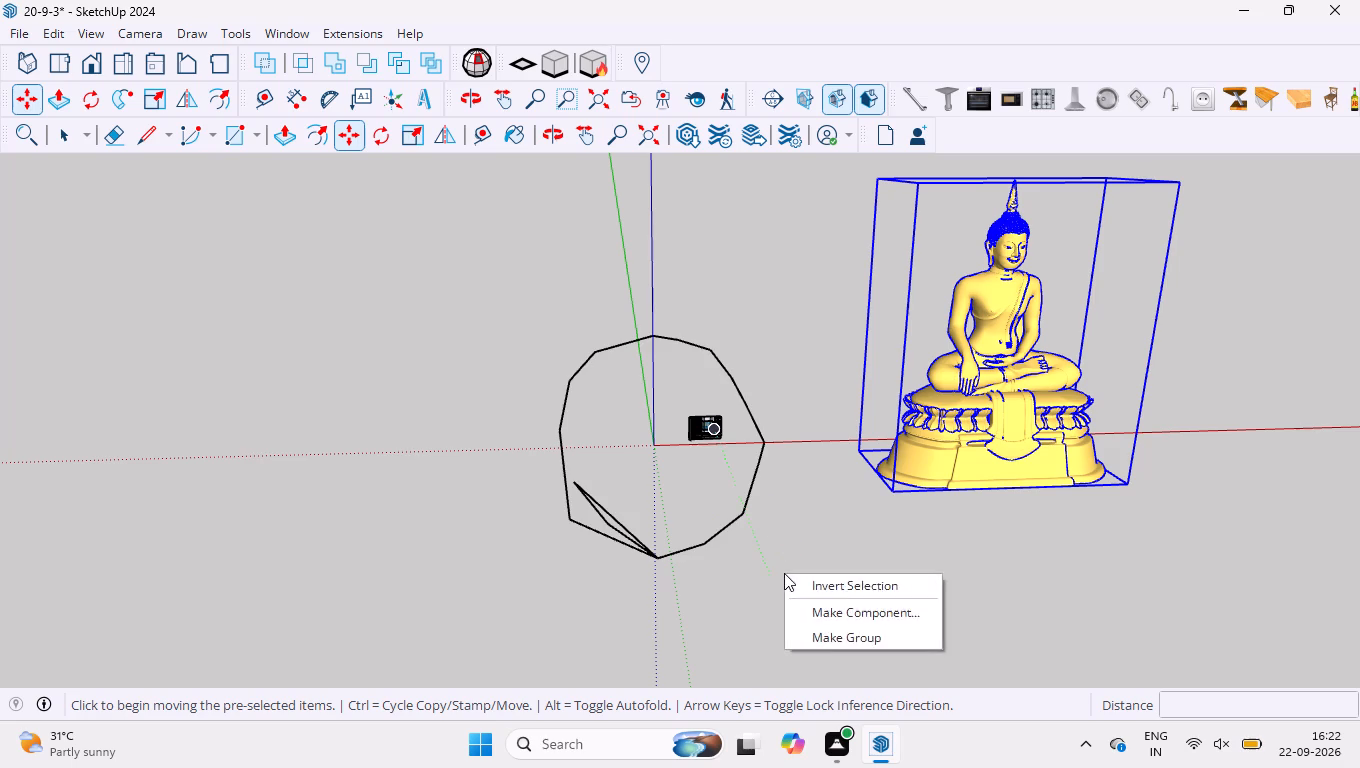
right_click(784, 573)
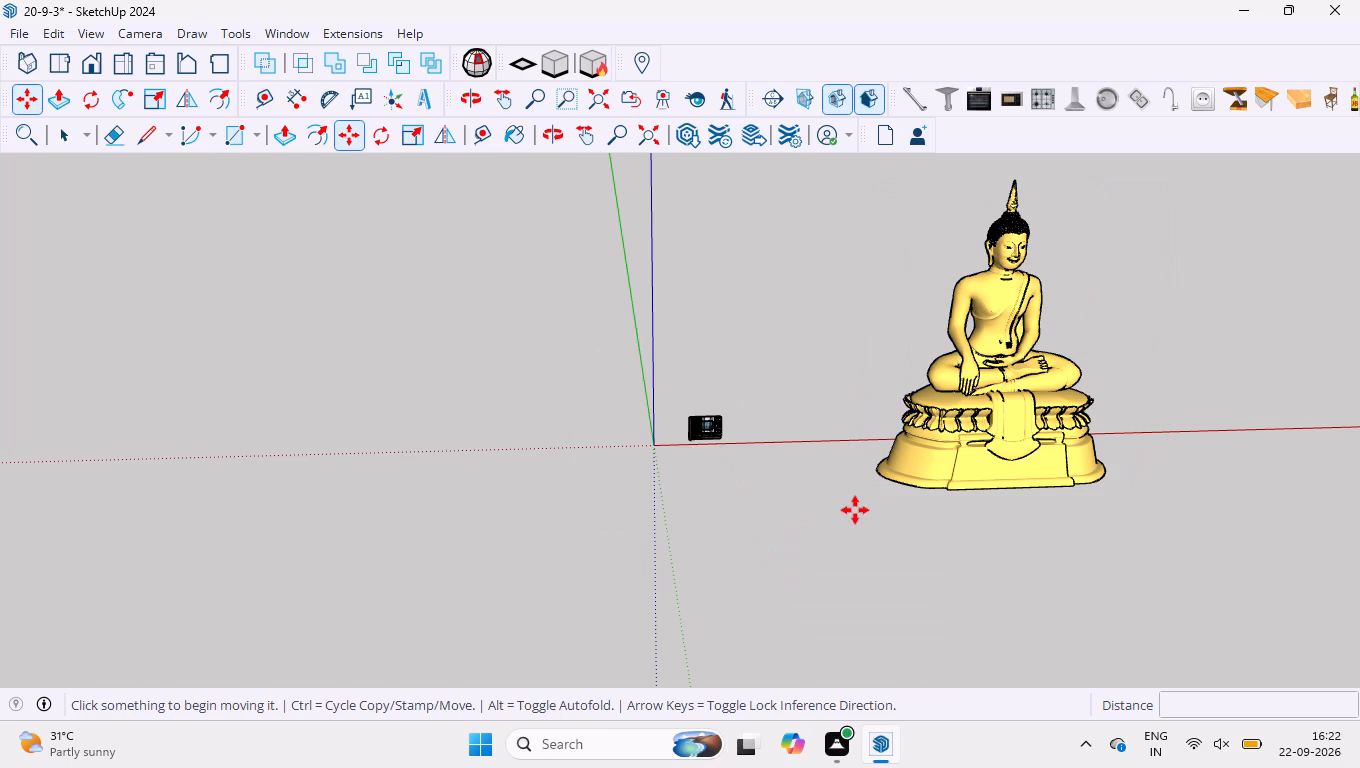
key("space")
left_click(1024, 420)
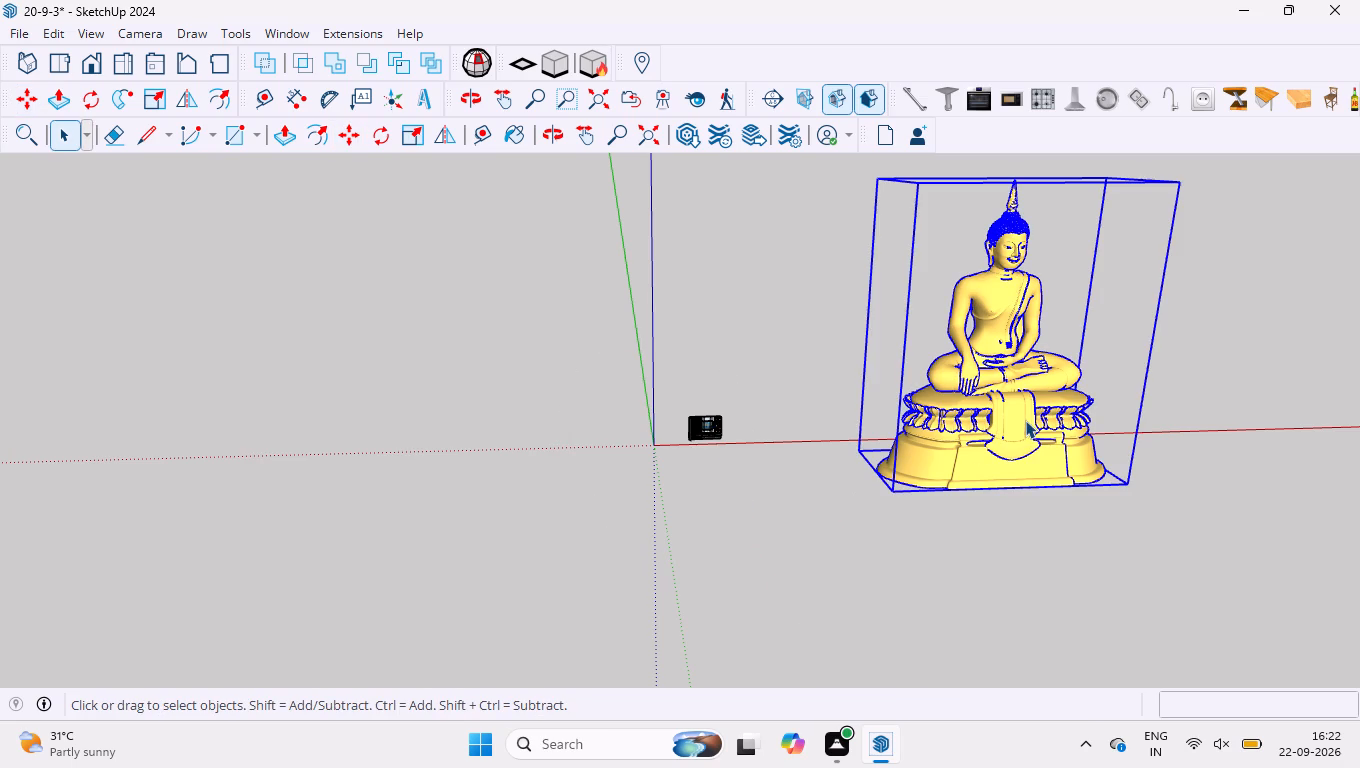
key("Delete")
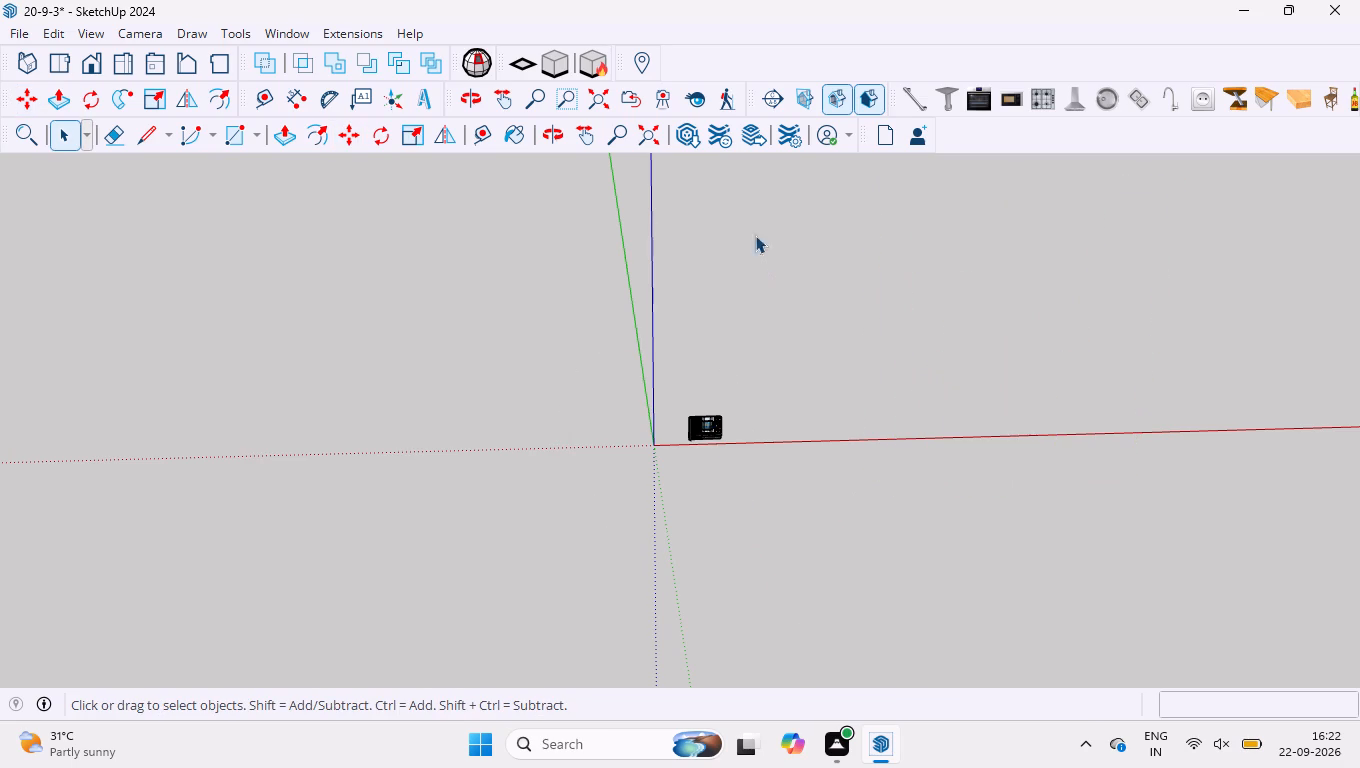
From the 3D Warehouse "buddha statue" results, load the 6.1 MB seated Buddha with a wooden frame and plants into the model.
left_click(689, 138)
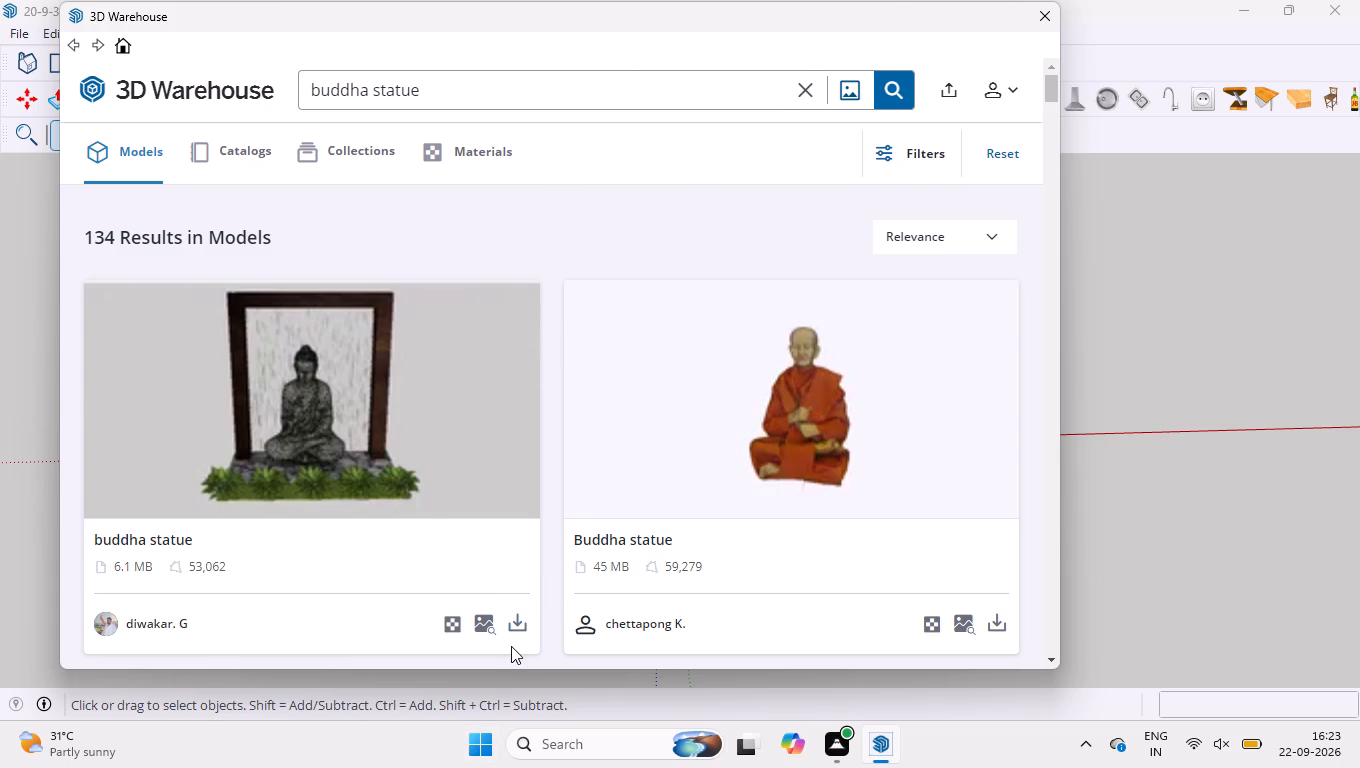
scroll(639, 380, "down", 7)
scroll(641, 380, "up", 4)
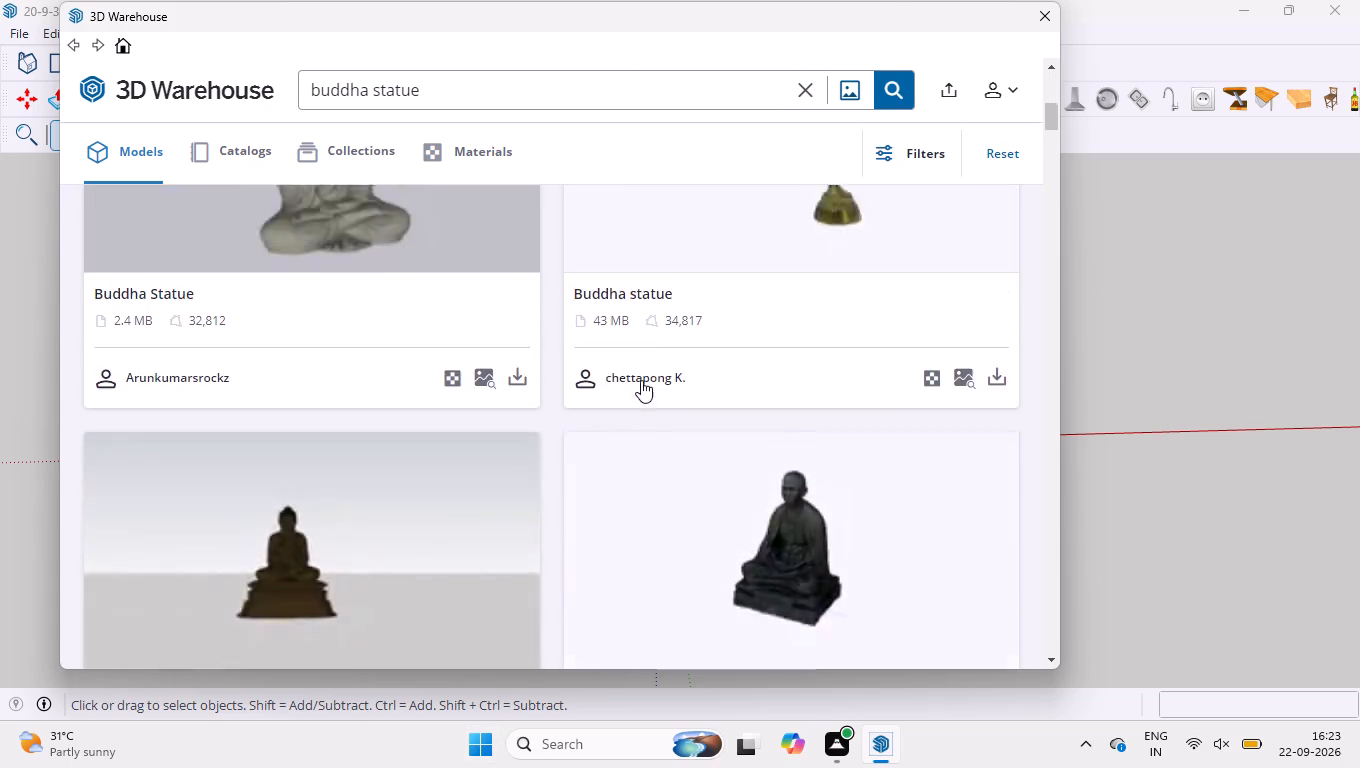
scroll(567, 358, "up", 4)
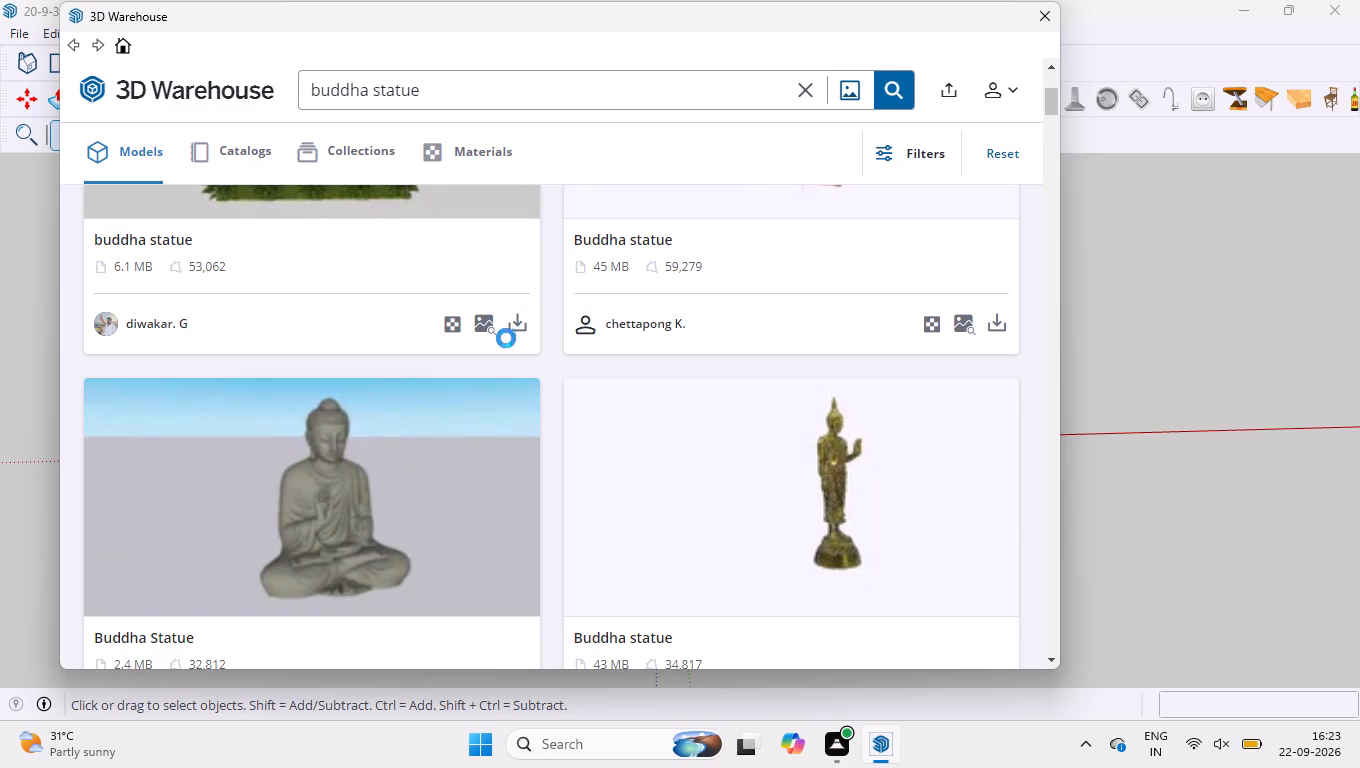
scroll(515, 343, "up", 8)
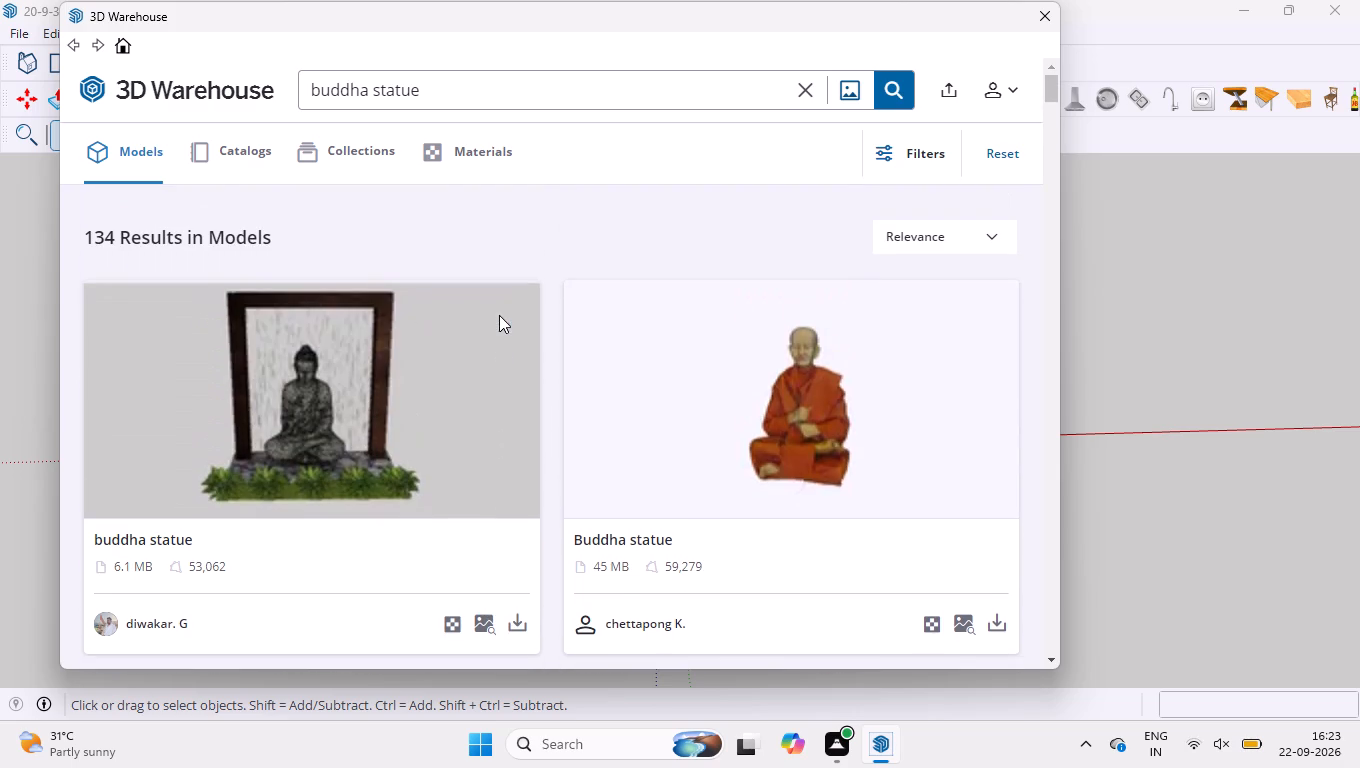
left_click(516, 628)
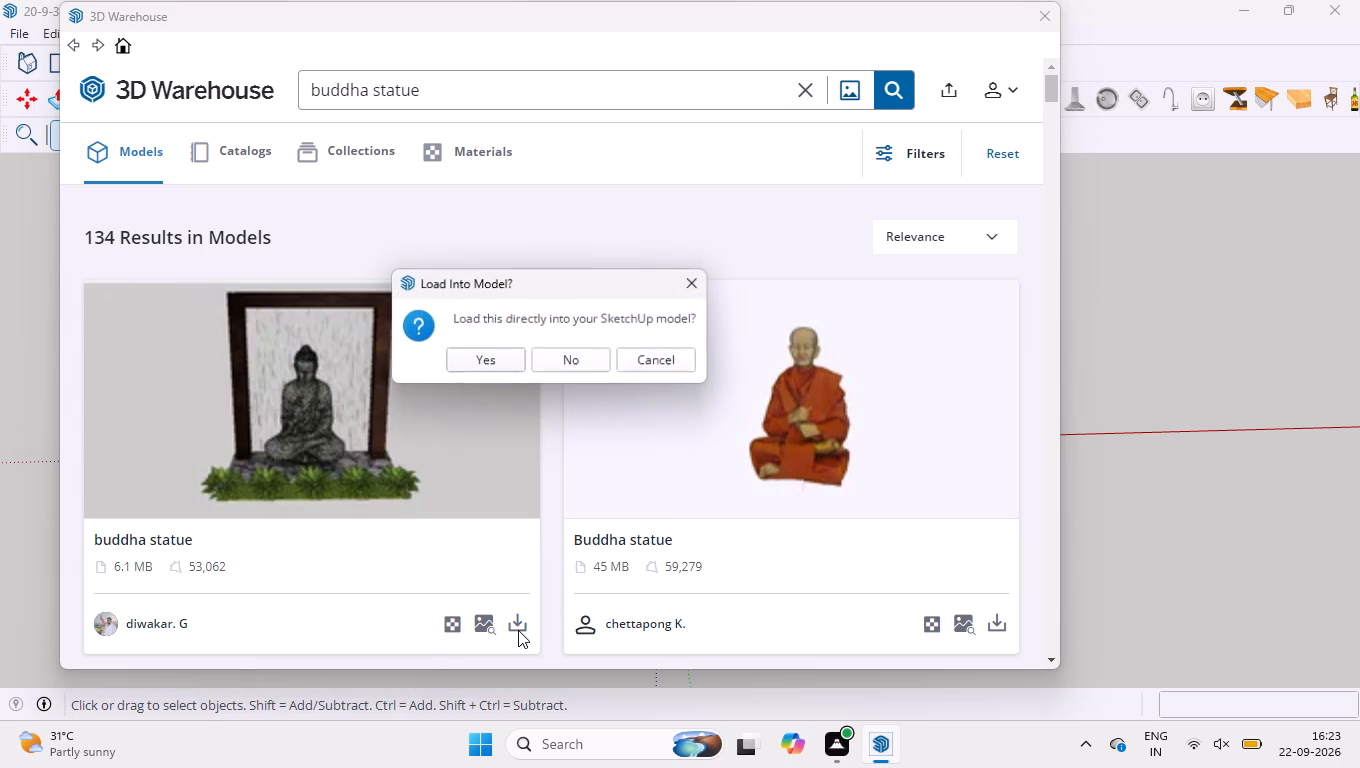
left_click(490, 355)
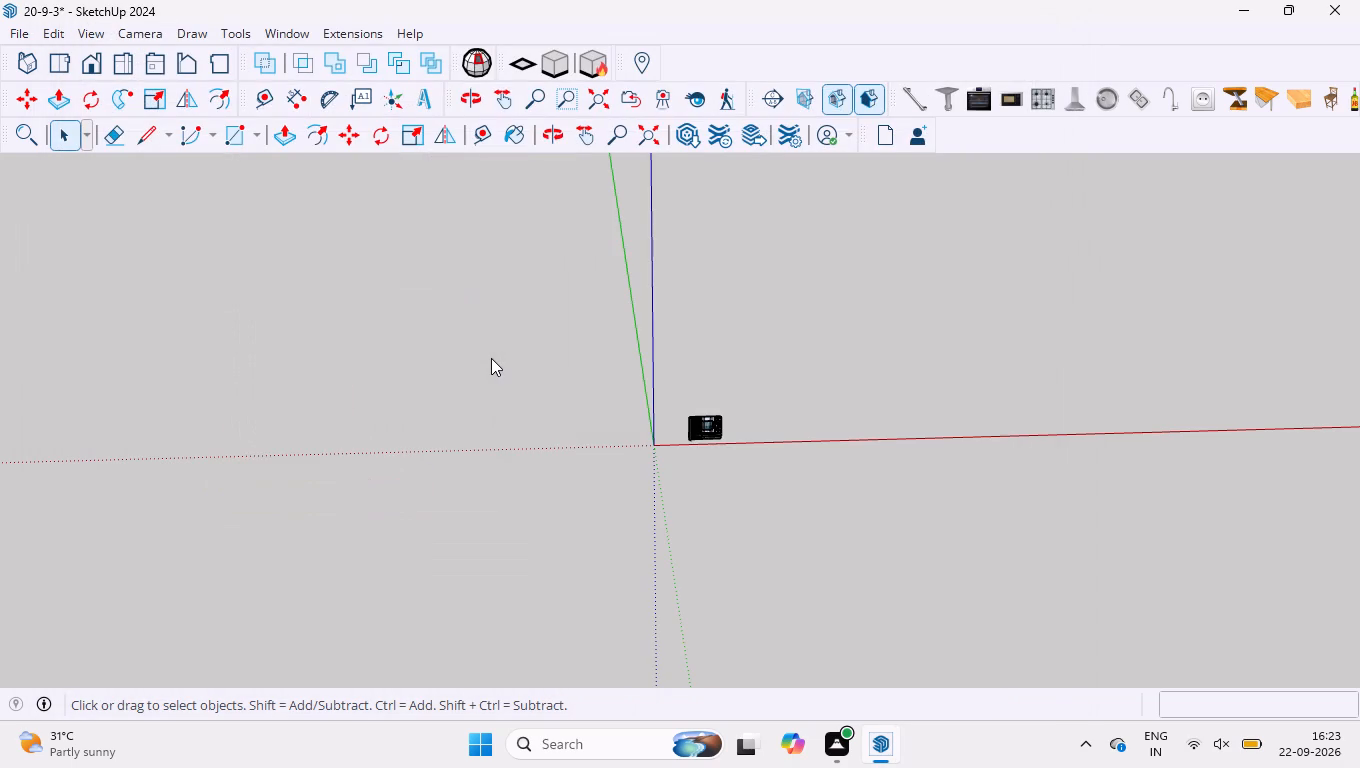
middle_click_drag(730, 474, 699, 350)
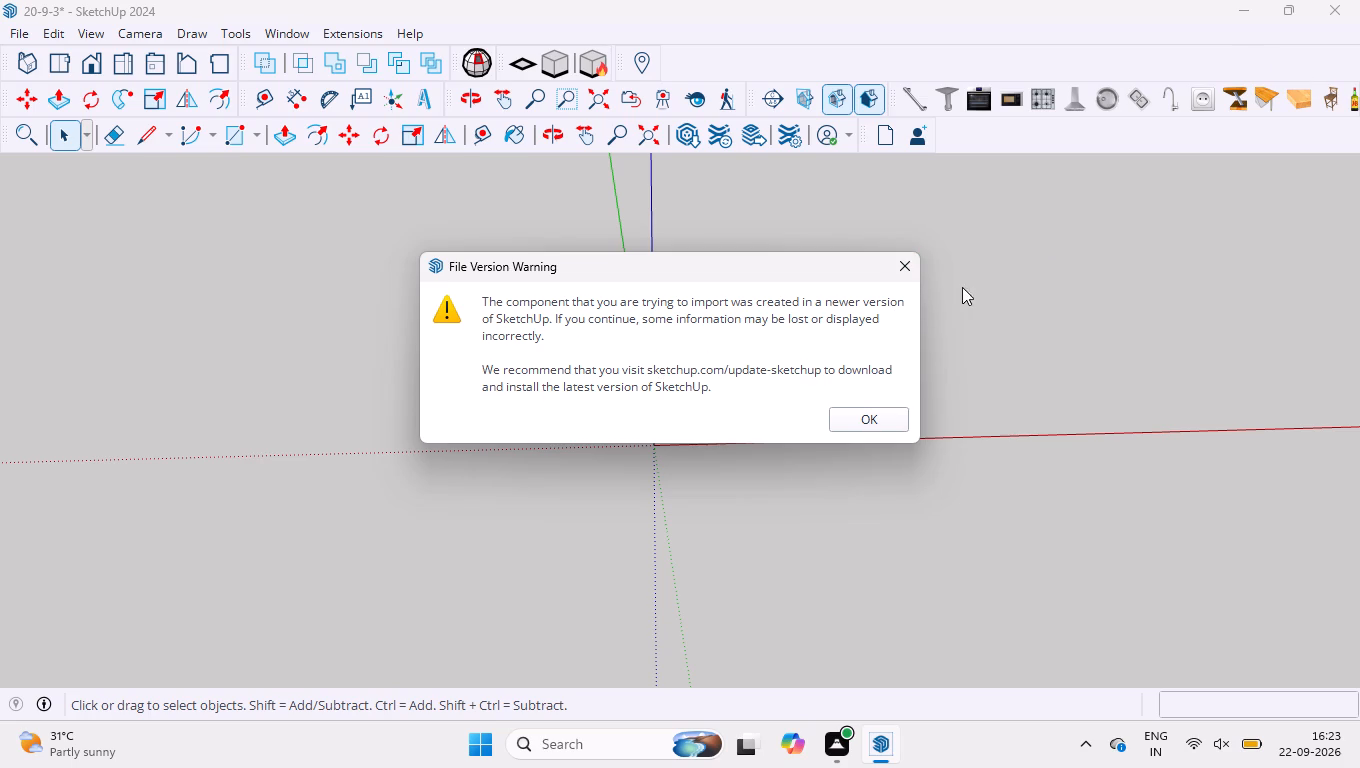
left_click(905, 266)
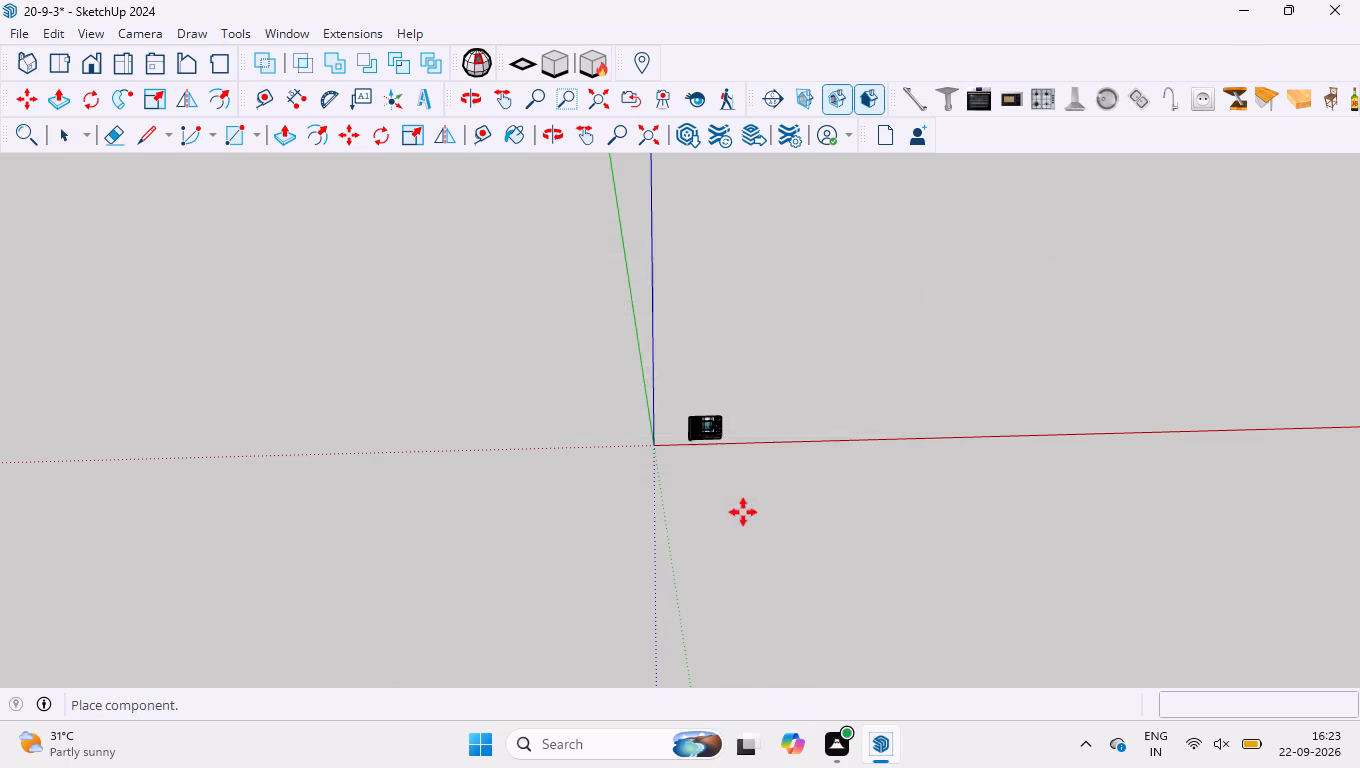
Place the framed Buddha fountain in the open space beside the shelf end of the TV wall unit.
middle_click_drag(743, 512, 747, 390)
scroll(737, 436, "up", 14)
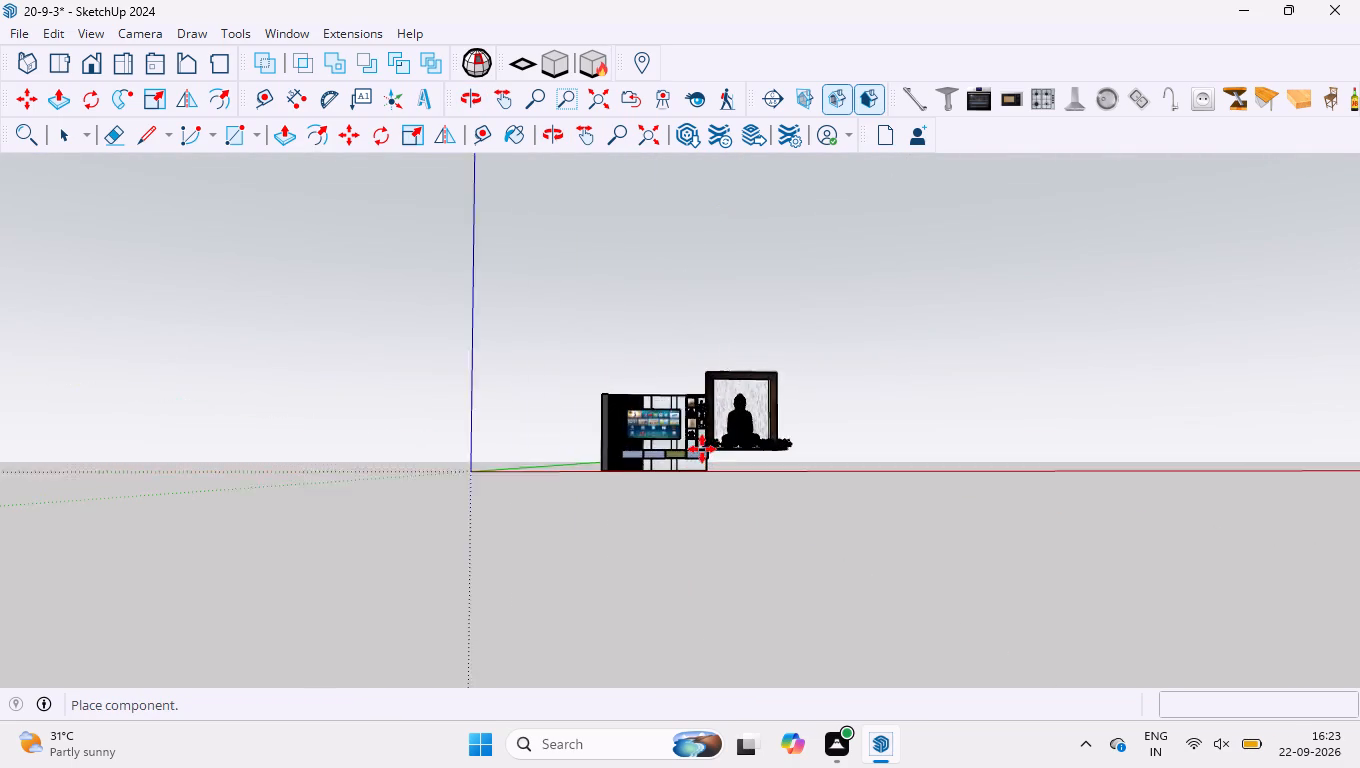
scroll(702, 449, "up", 7)
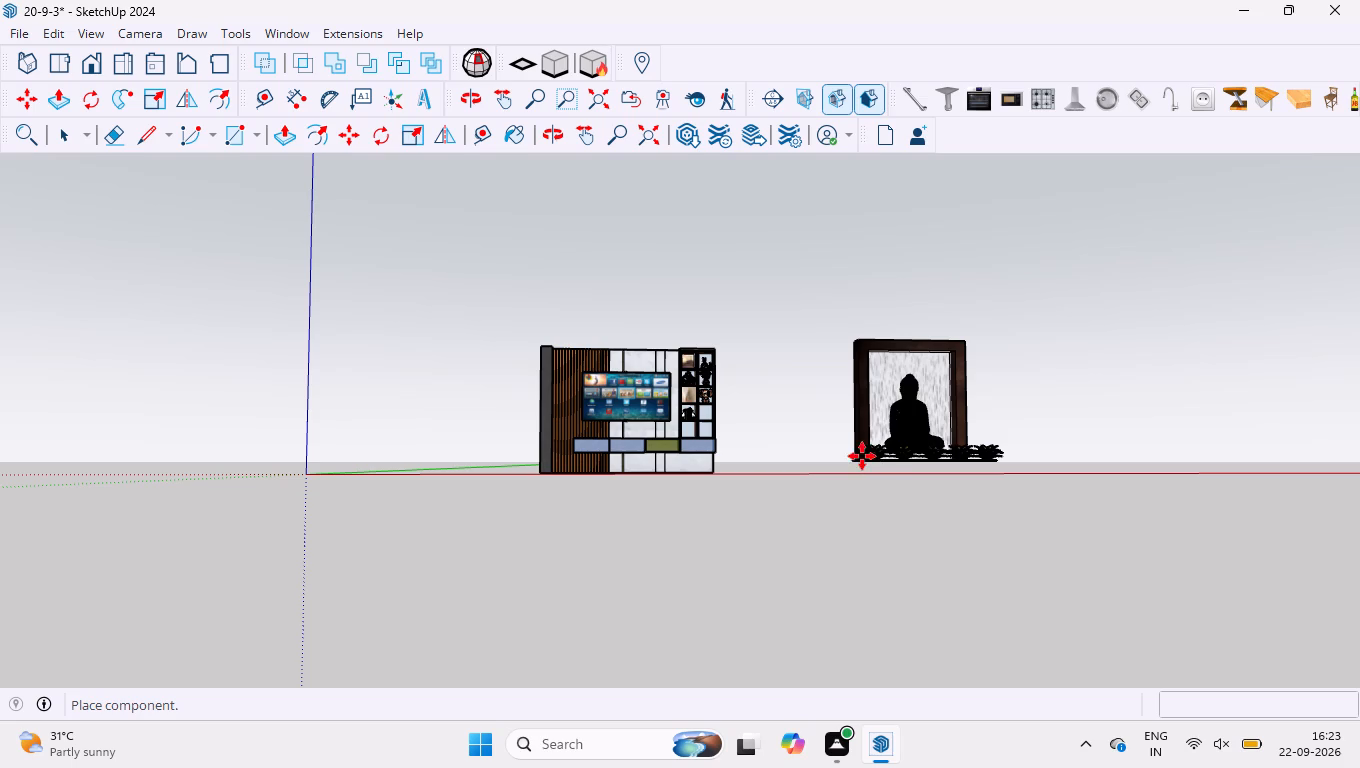
scroll(850, 439, "up", 2)
scroll(778, 481, "up", 4)
middle_click_drag(760, 466, 735, 594)
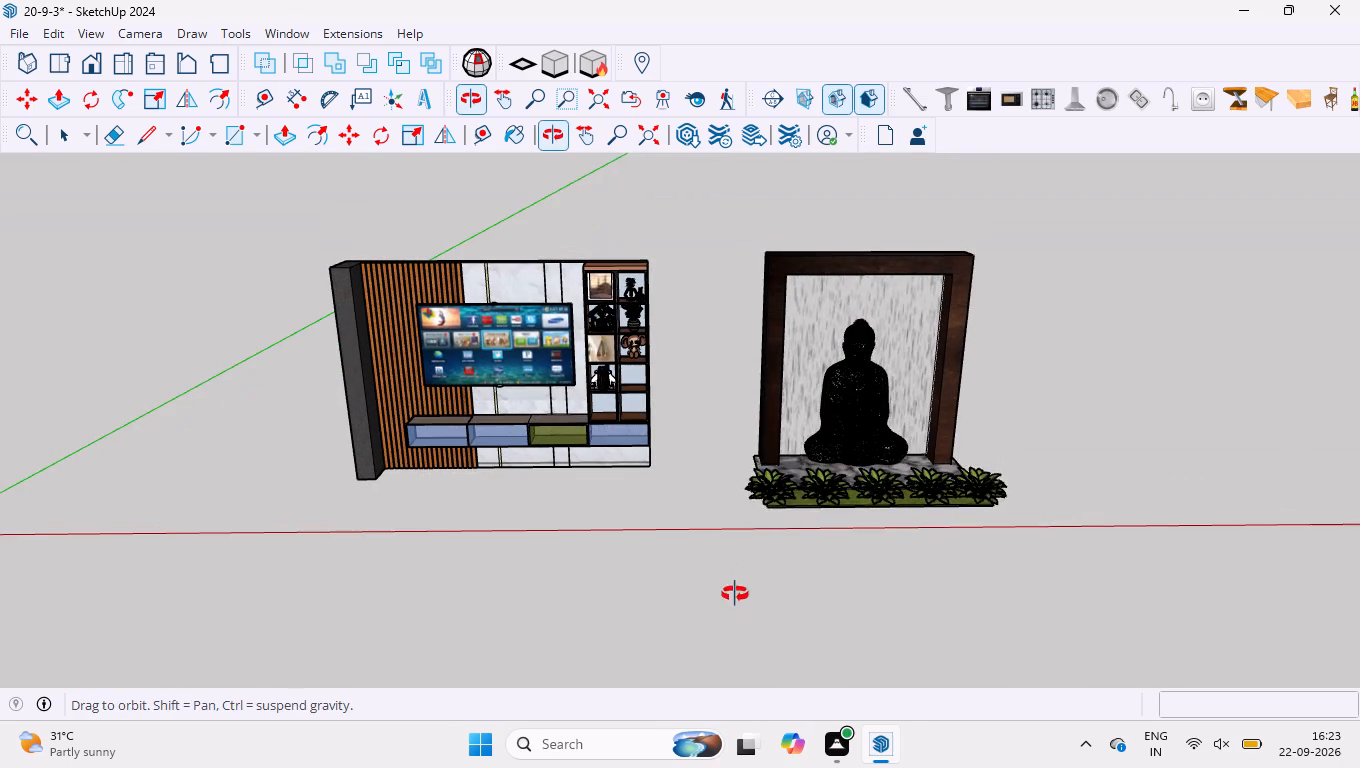
middle_click_drag(735, 594, 735, 596)
left_click(751, 558)
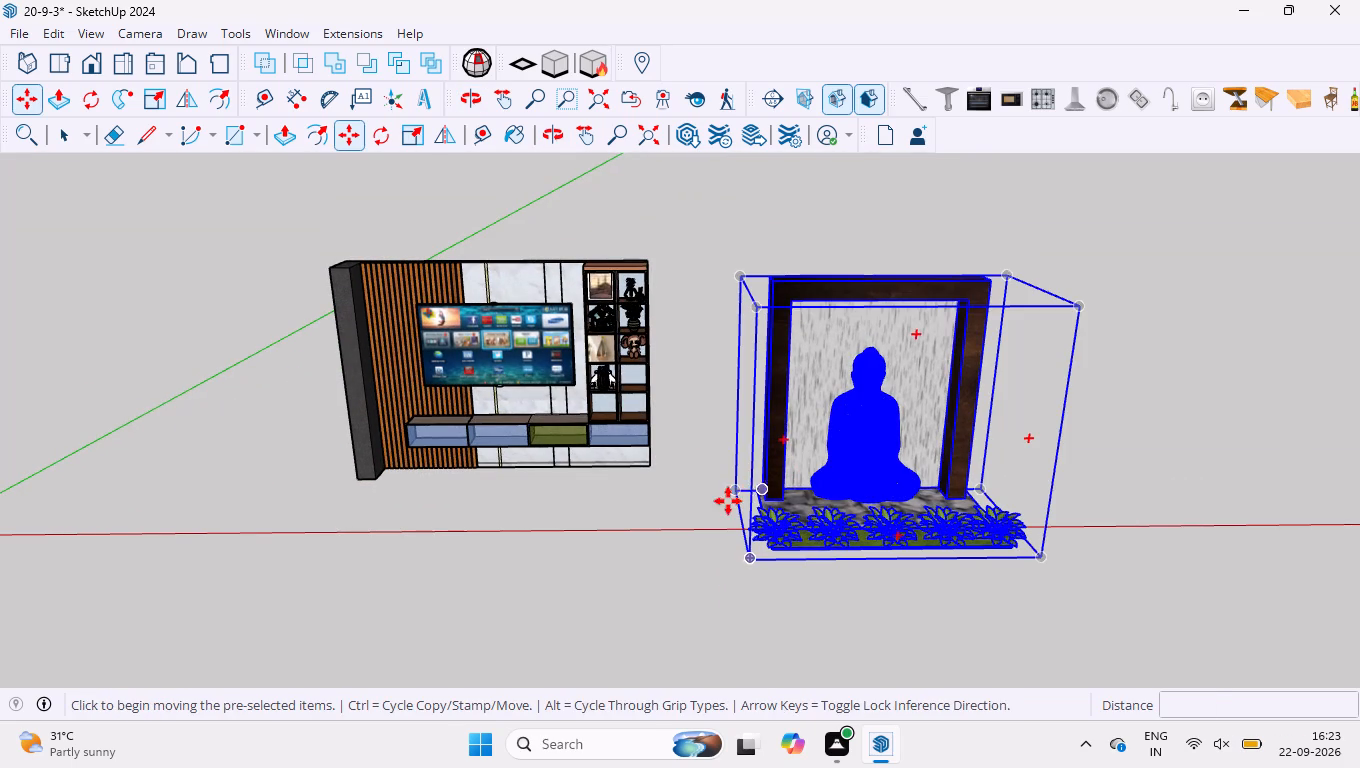
Move the Buddha fountain by its rear bottom corner to the back inner corner of the empty compartment beside the bookends.
left_click(736, 489)
scroll(632, 372, "up", 12)
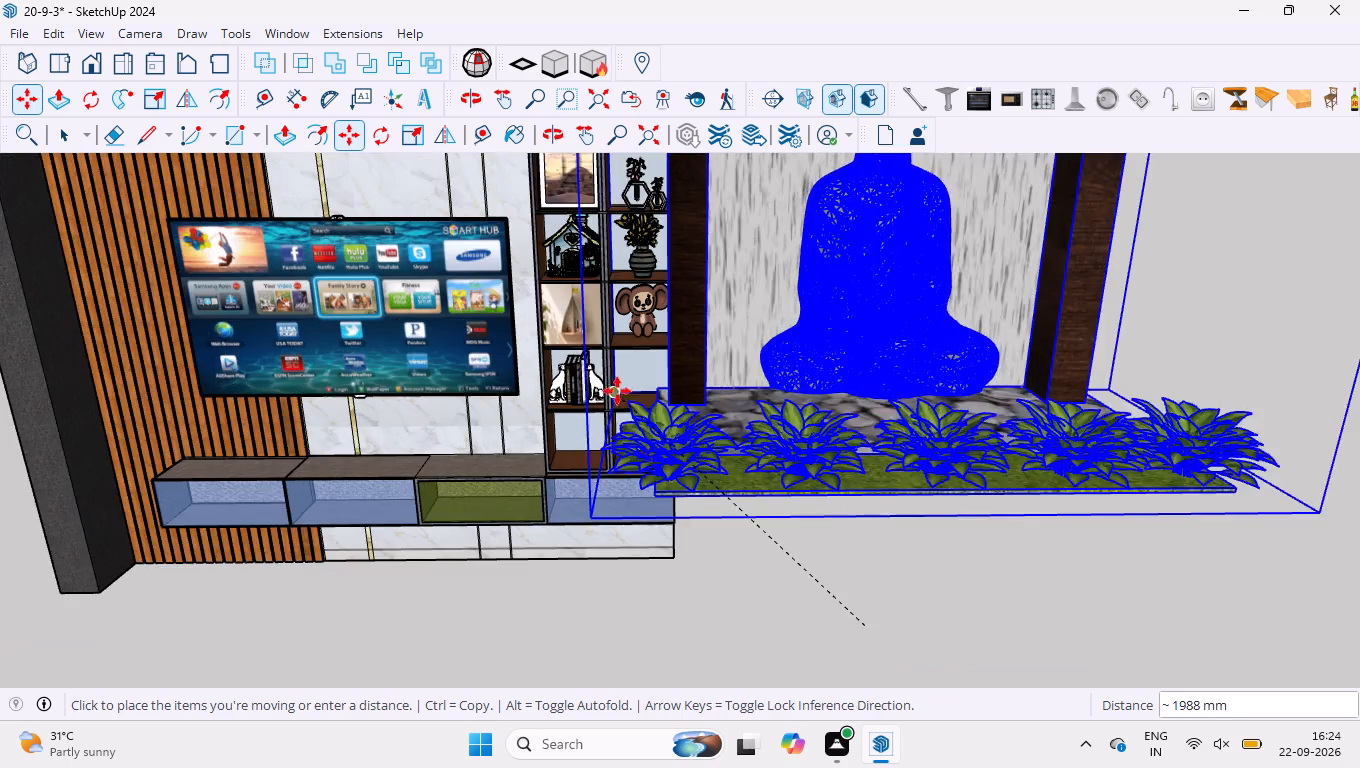
scroll(617, 391, "up", 16)
scroll(619, 405, "up", 18)
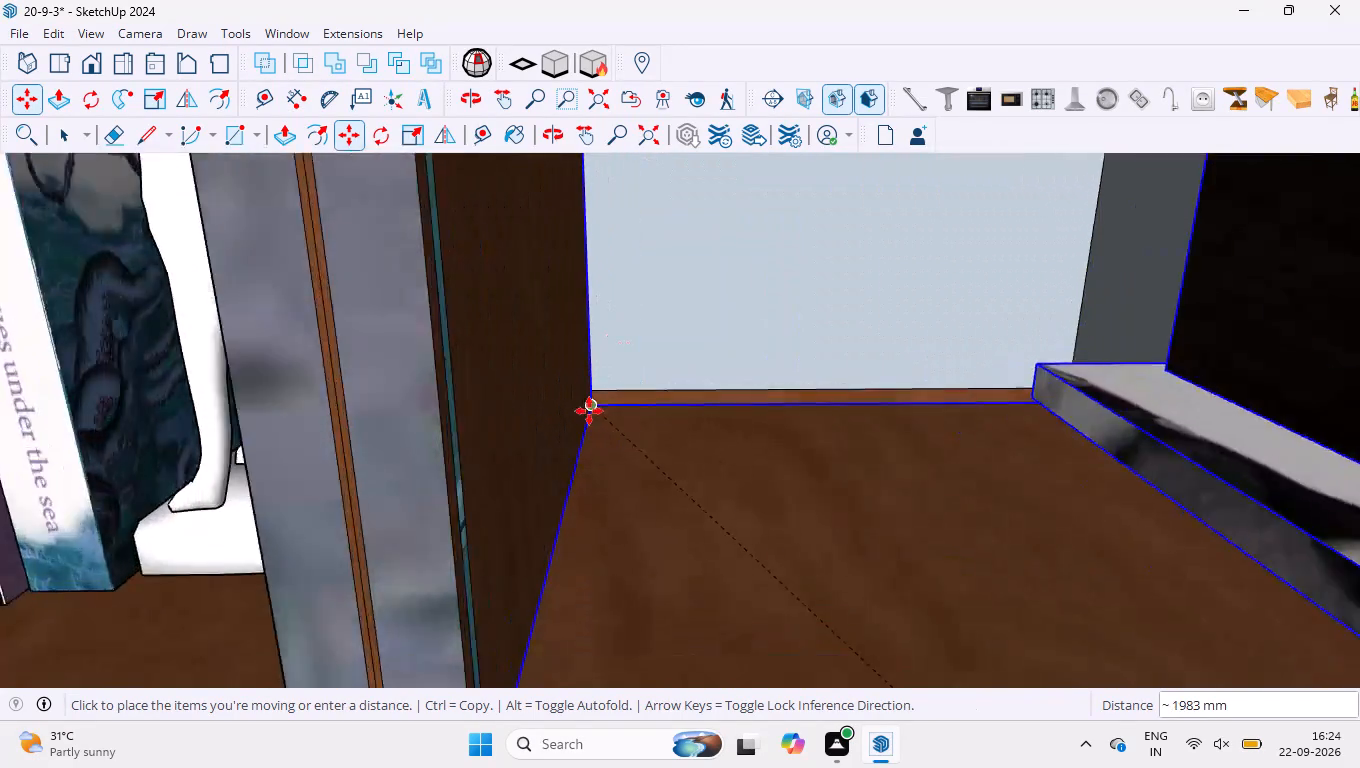
left_click(593, 404)
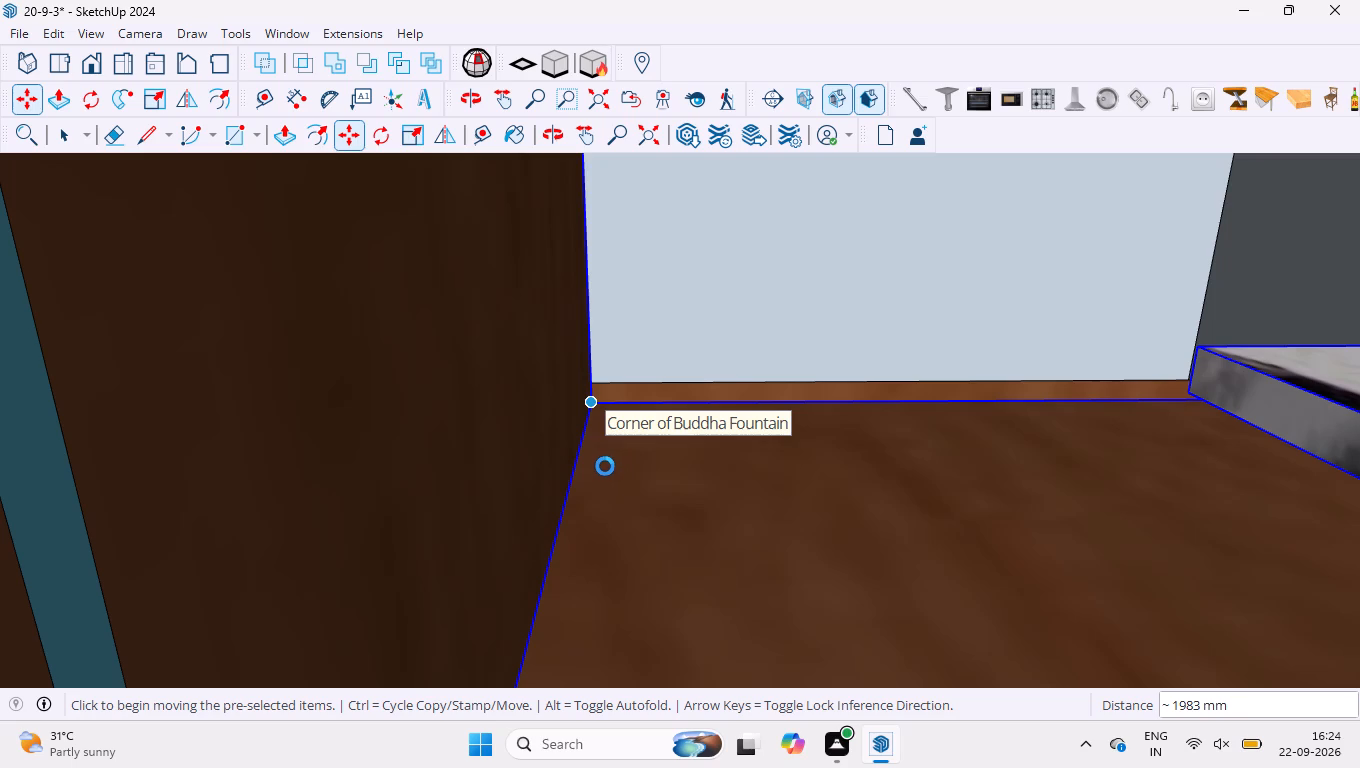
Scale the Buddha fountain down along the blue axis to roughly half its height, keeping its base in place.
scroll(604, 468, "down", 19)
scroll(630, 439, "down", 7)
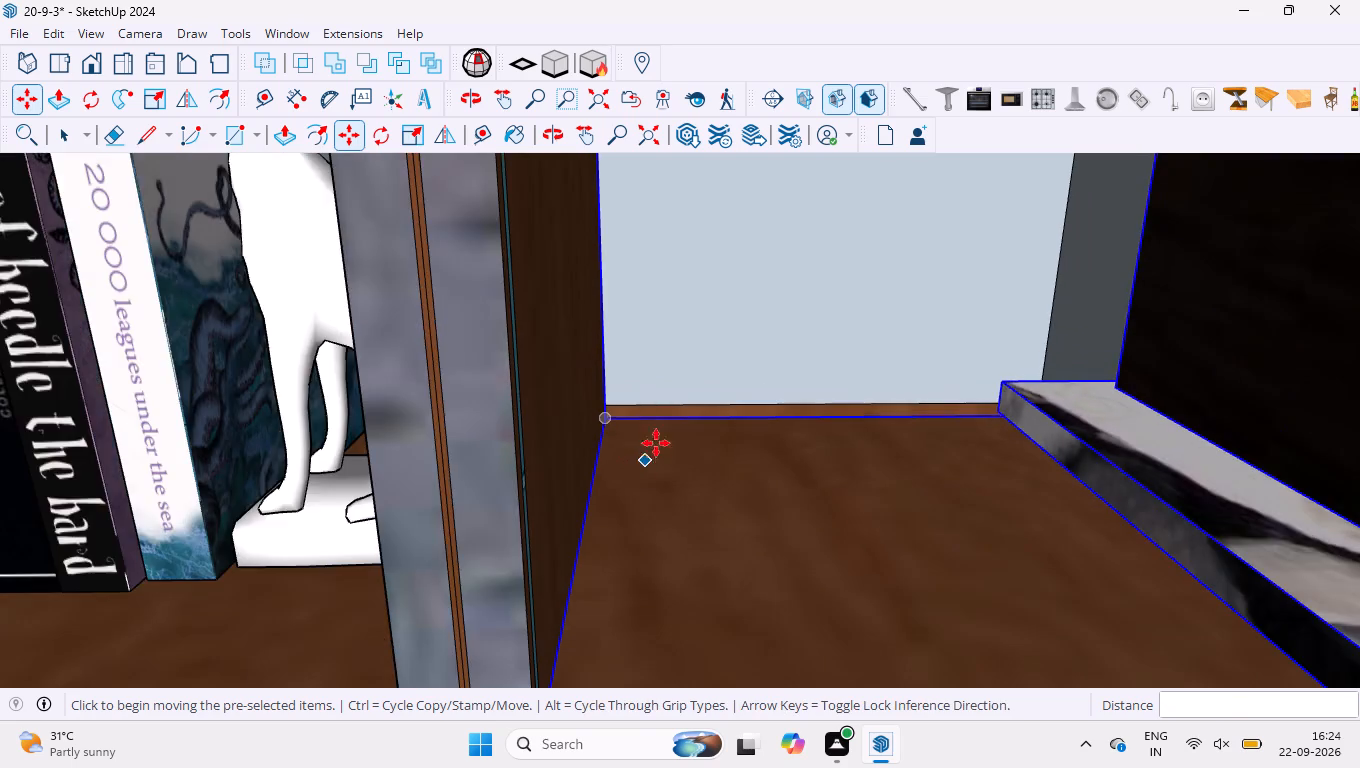
scroll(656, 443, "down", 19)
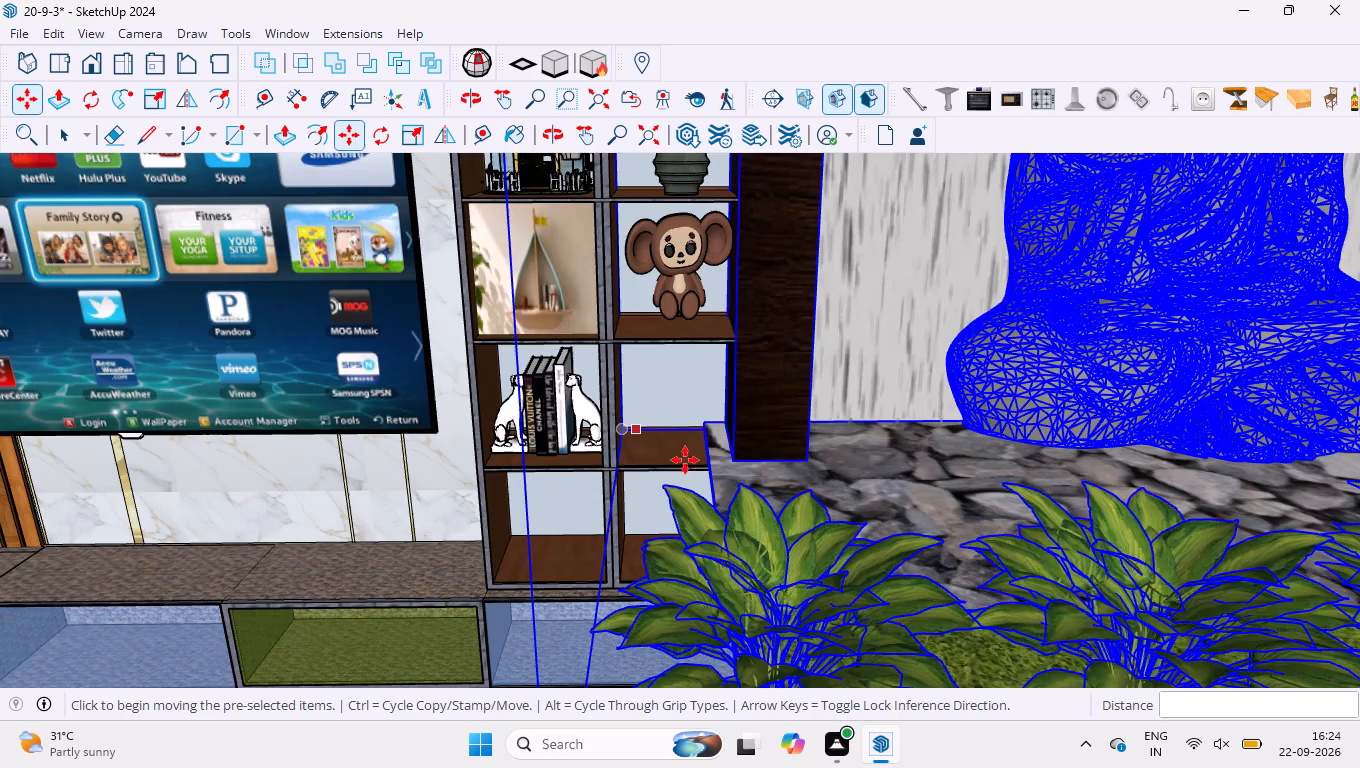
scroll(726, 412, "down", 15)
scroll(665, 109, "up", 1)
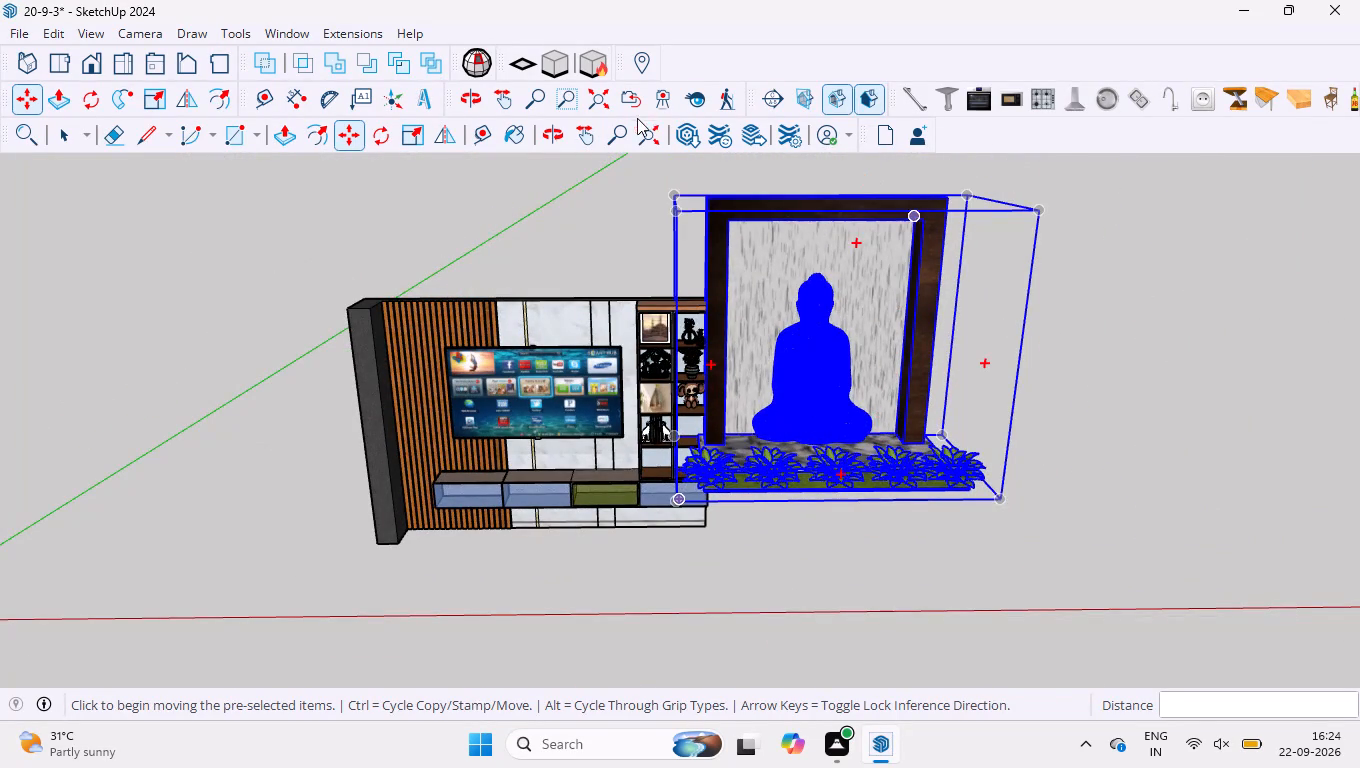
scroll(637, 118, "up", 1)
left_click(409, 131)
scroll(606, 344, "down", 3)
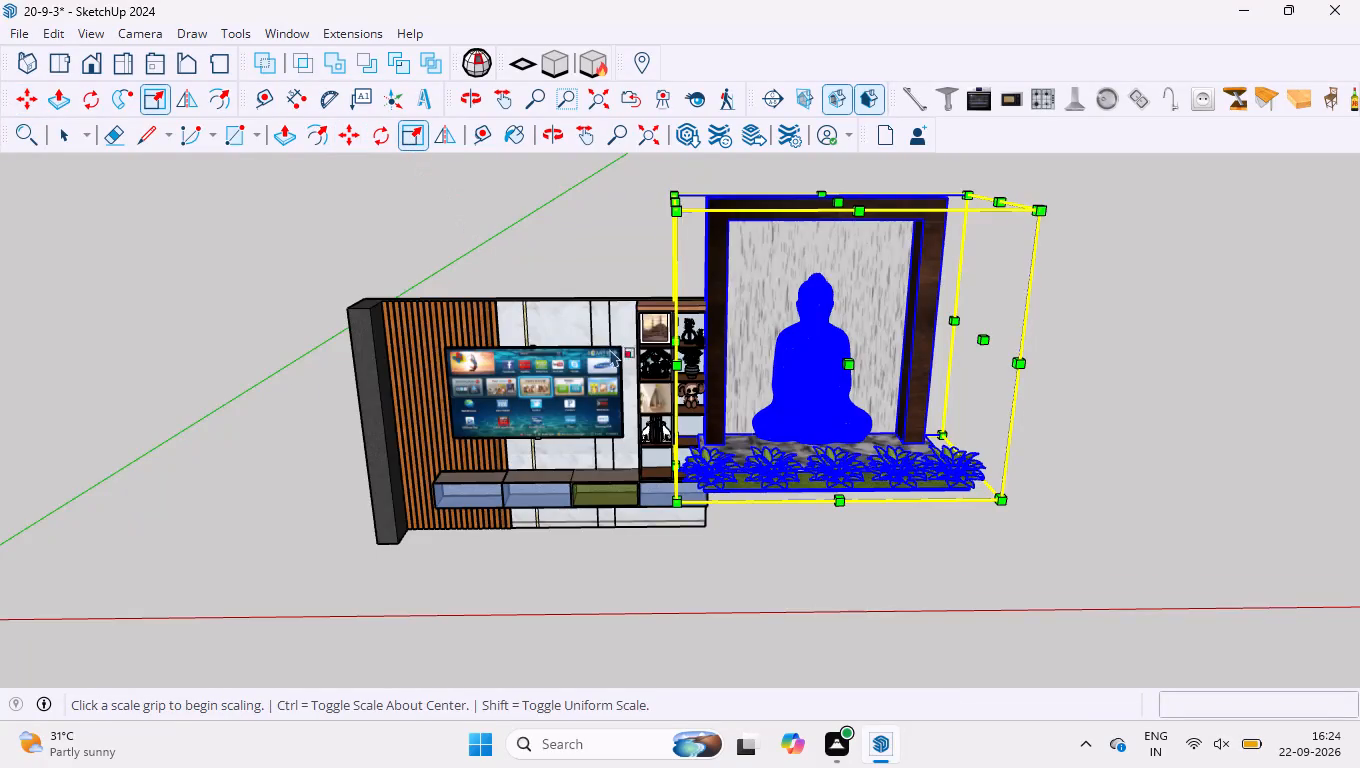
scroll(864, 222, "up", 3)
scroll(763, 232, "up", 4)
left_click(742, 253)
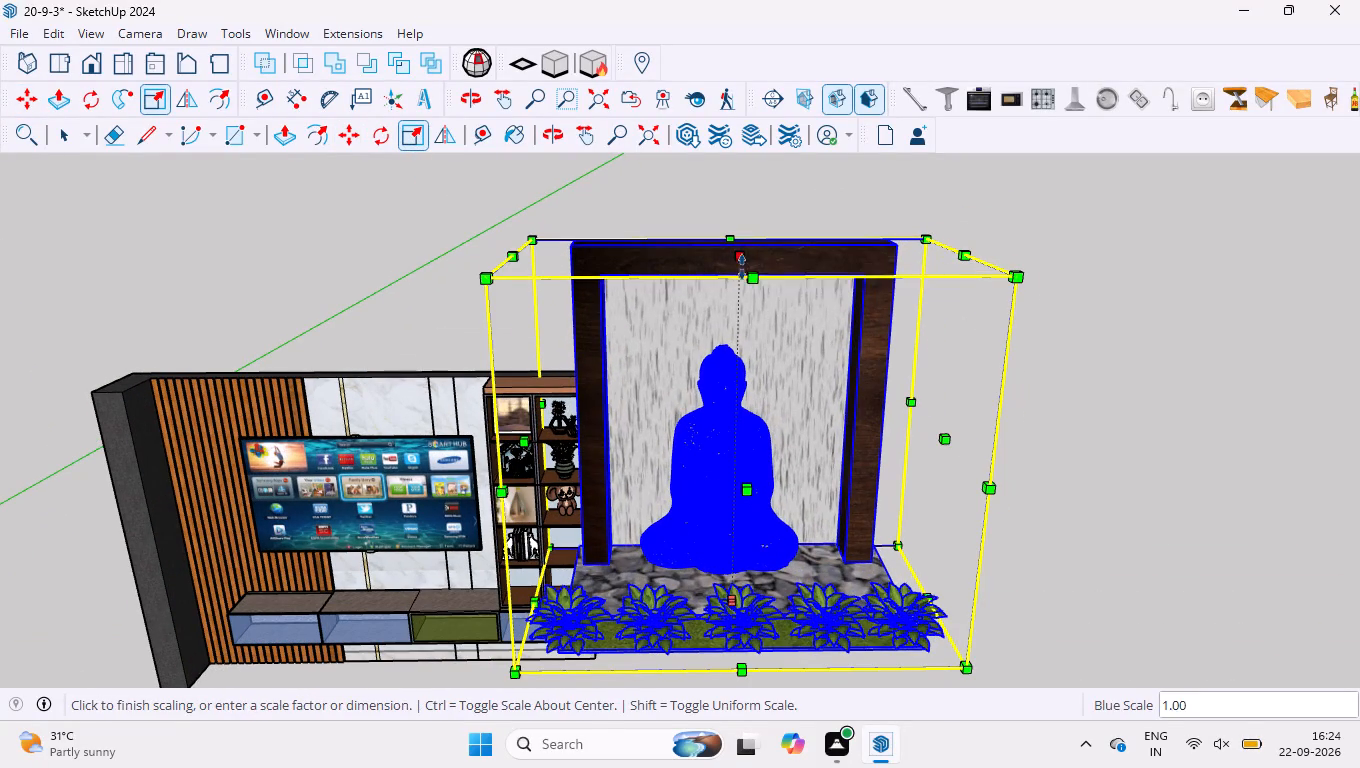
left_click(721, 491)
Scale the Buddha fountain's width along the red axis to about 0.33, towards the shelf column.
middle_click_drag(689, 441, 714, 345)
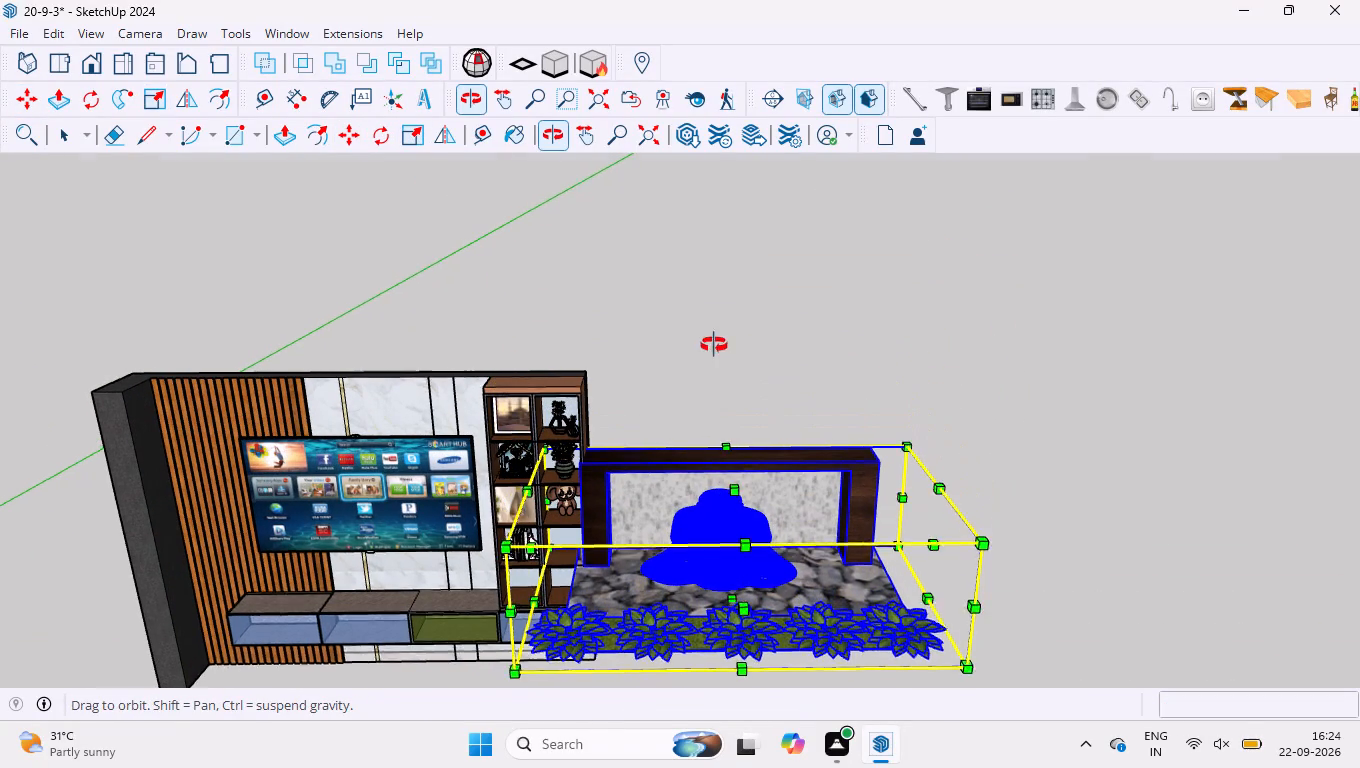
middle_click_drag(714, 345, 720, 244)
scroll(944, 488, "up", 4)
left_click_drag(961, 488, 940, 493)
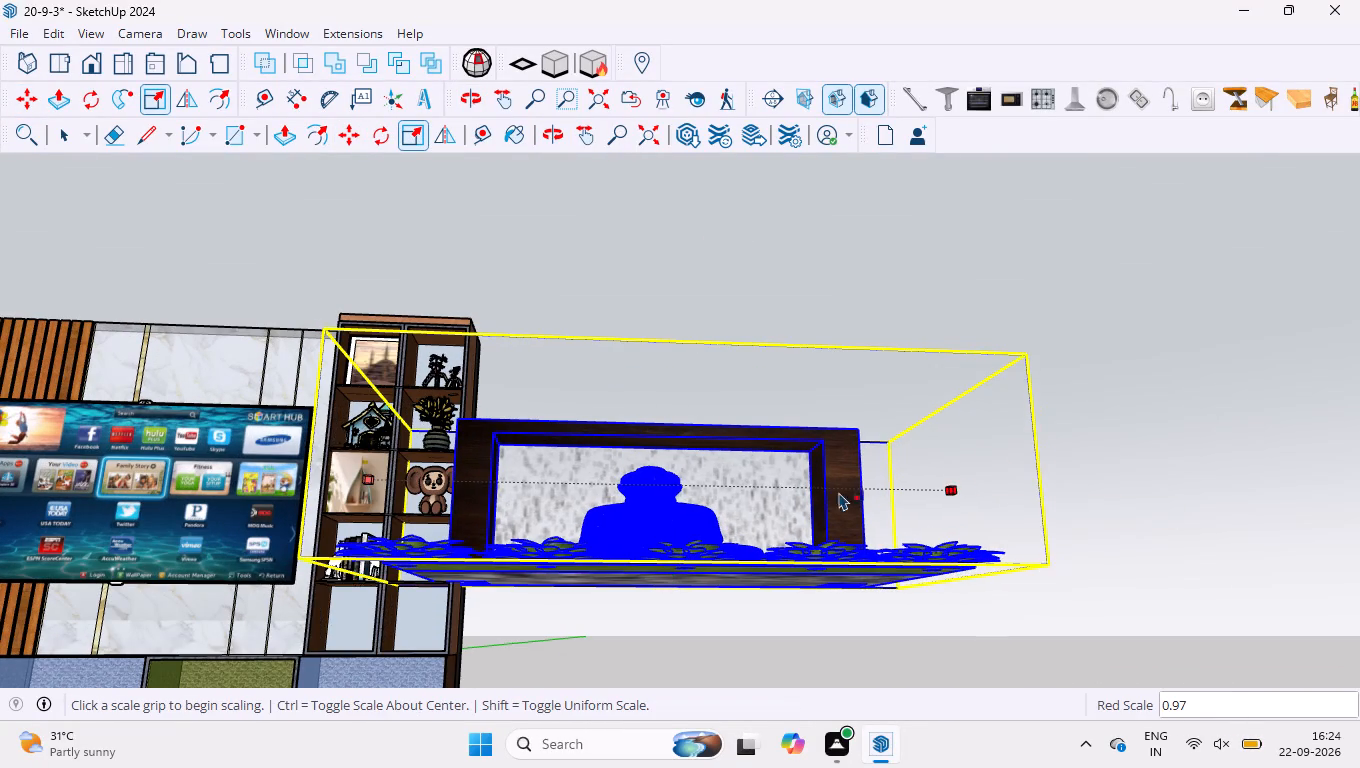
left_click(937, 494)
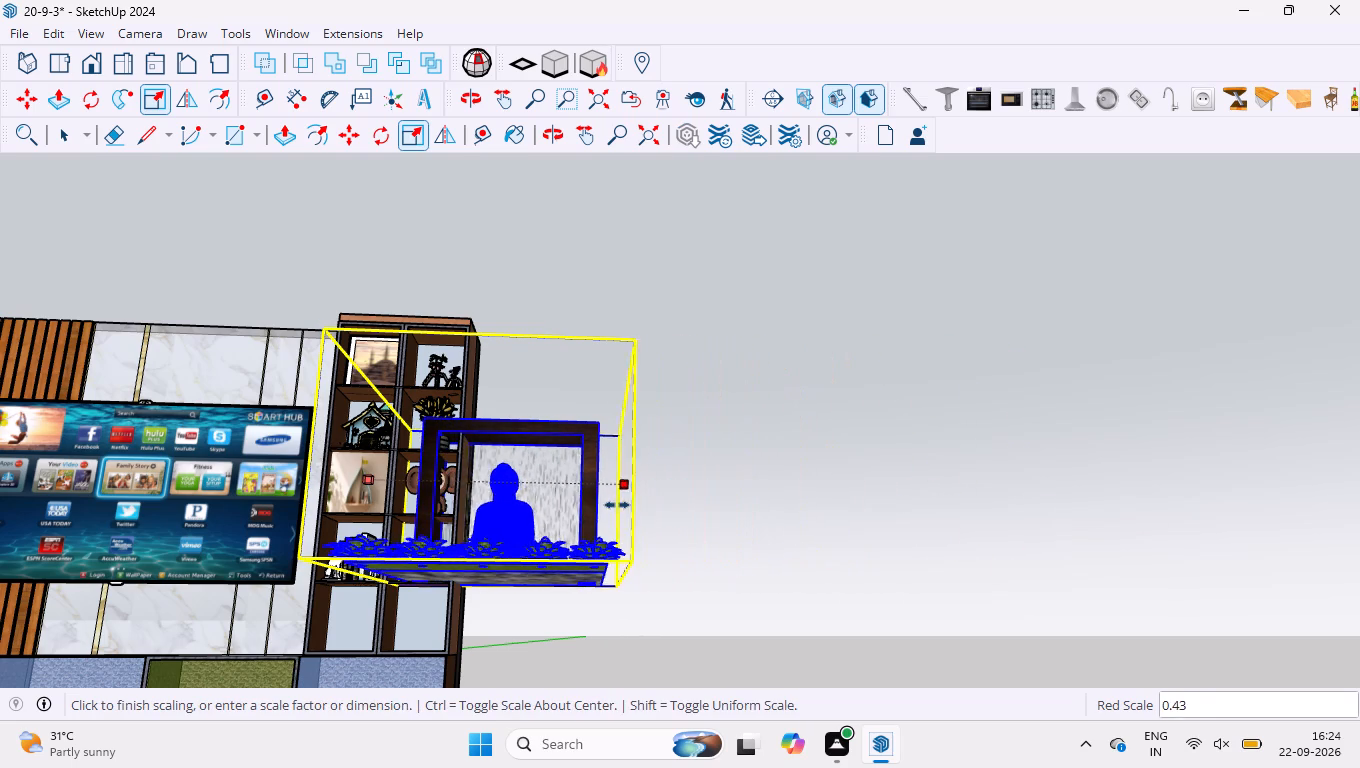
left_click(566, 502)
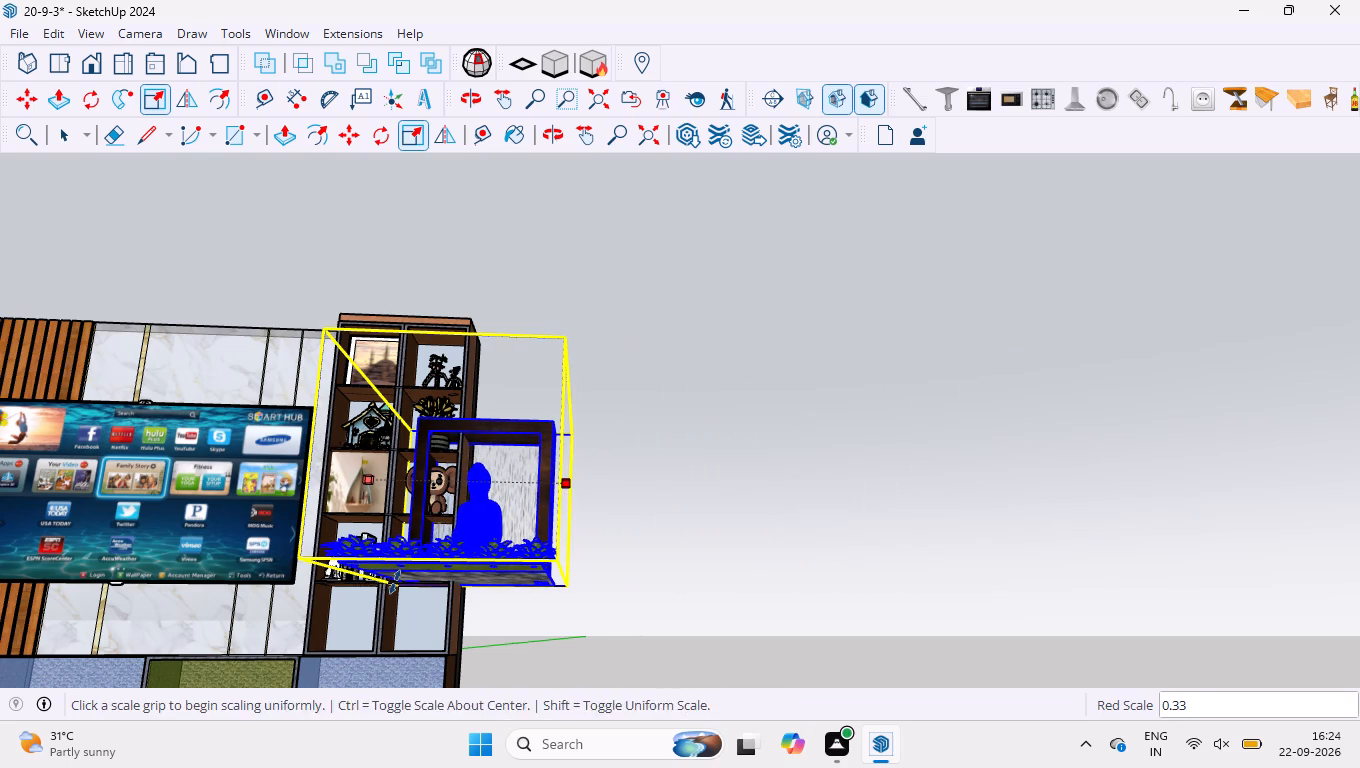
Scale the Buddha fountain's height along the blue axis again, by a factor of about 0.44.
middle_click_drag(408, 528, 512, 698)
scroll(470, 502, "up", 4)
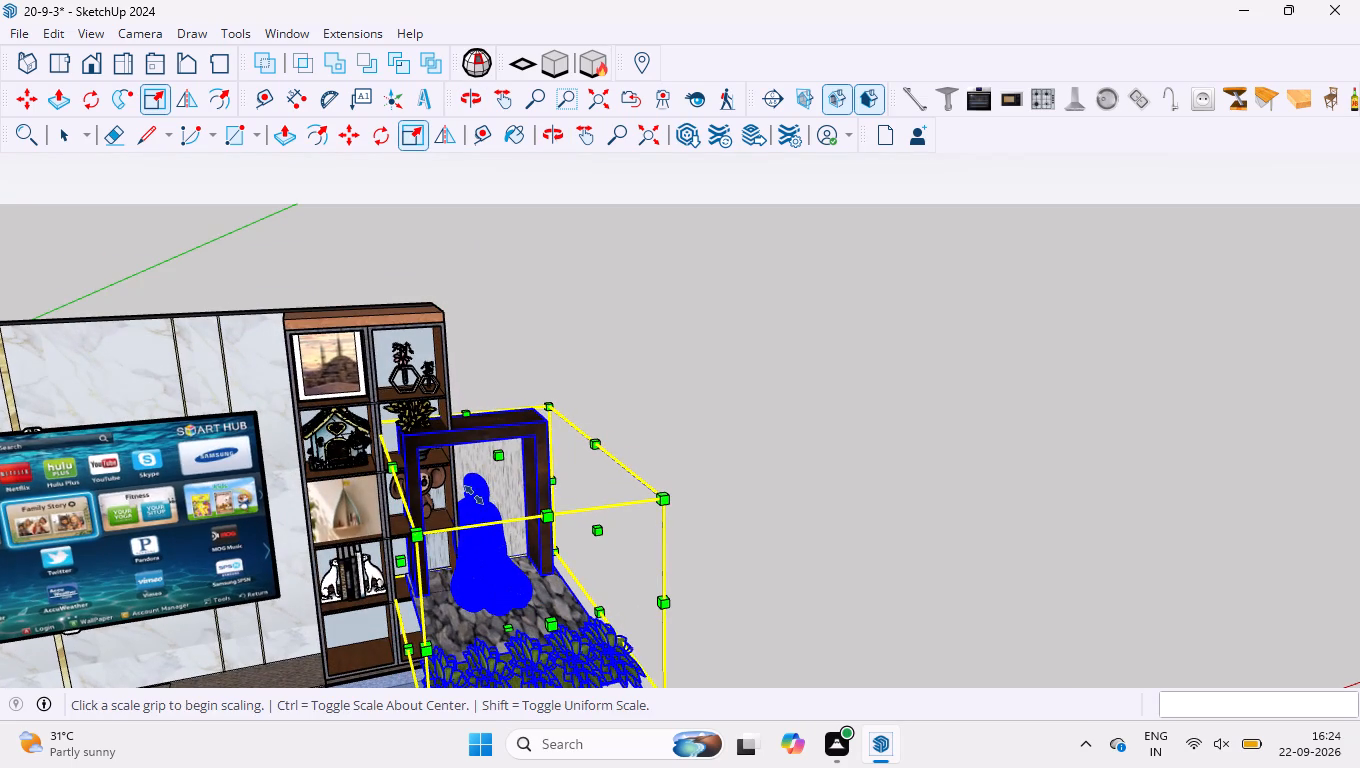
scroll(493, 404, "up", 3)
left_click(524, 451)
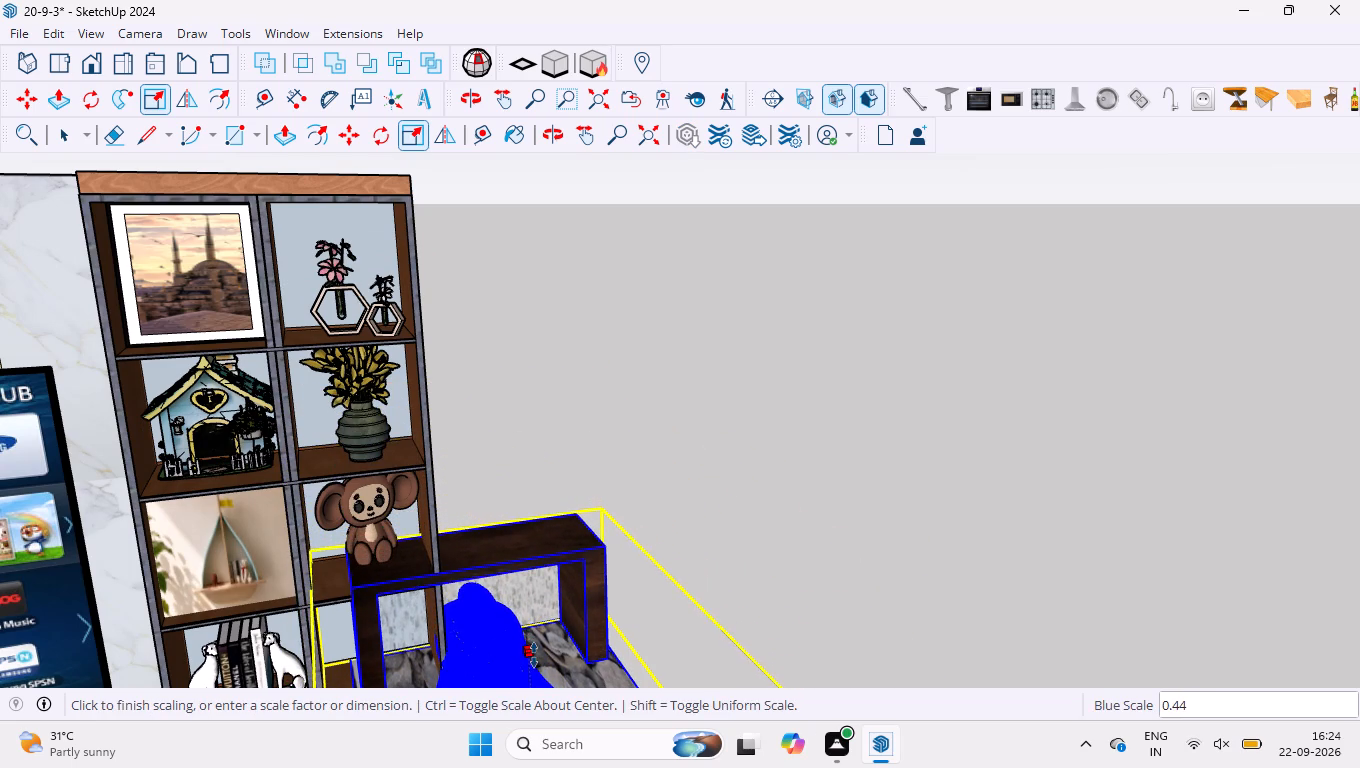
left_click(534, 659)
Scale the Buddha fountain's depth down along the green axis from its front face to suit the shelf compartment's depth.
scroll(597, 485, "down", 1)
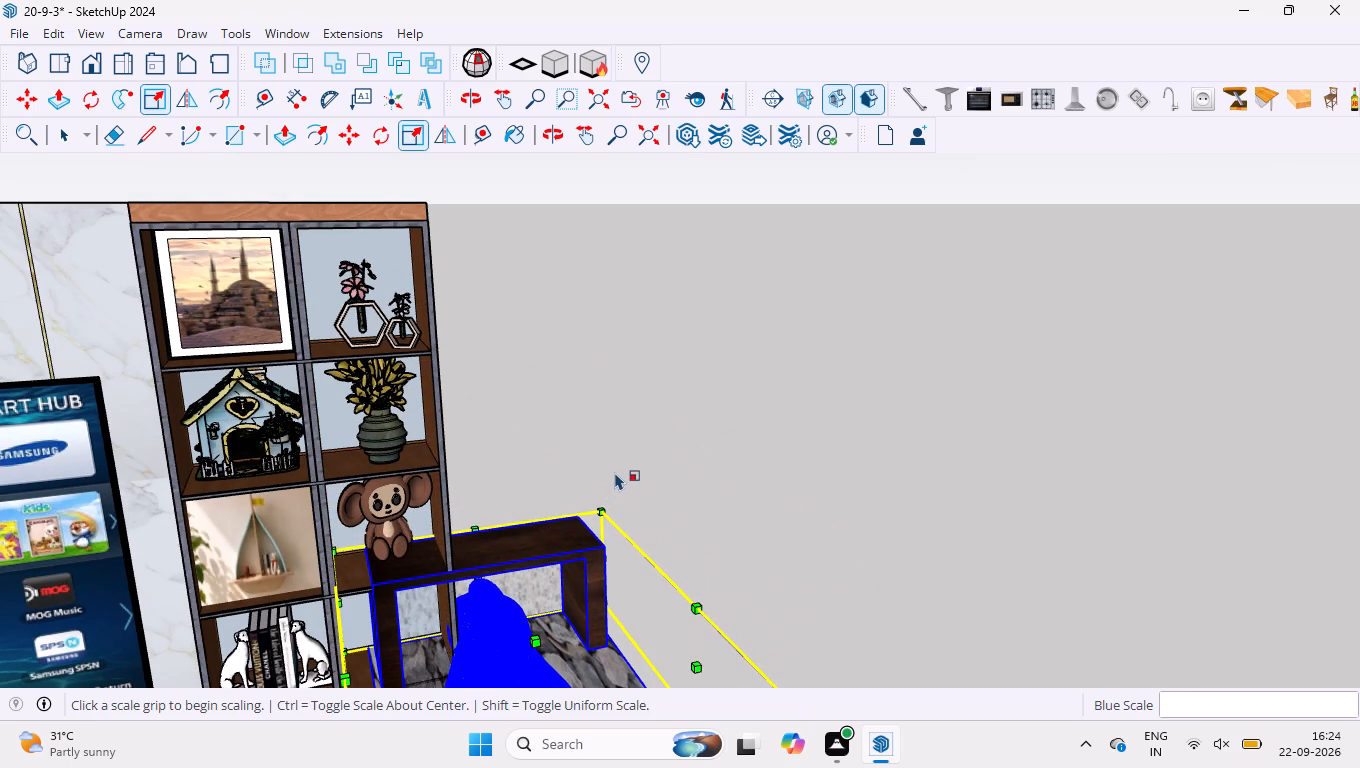
scroll(614, 472, "down", 4)
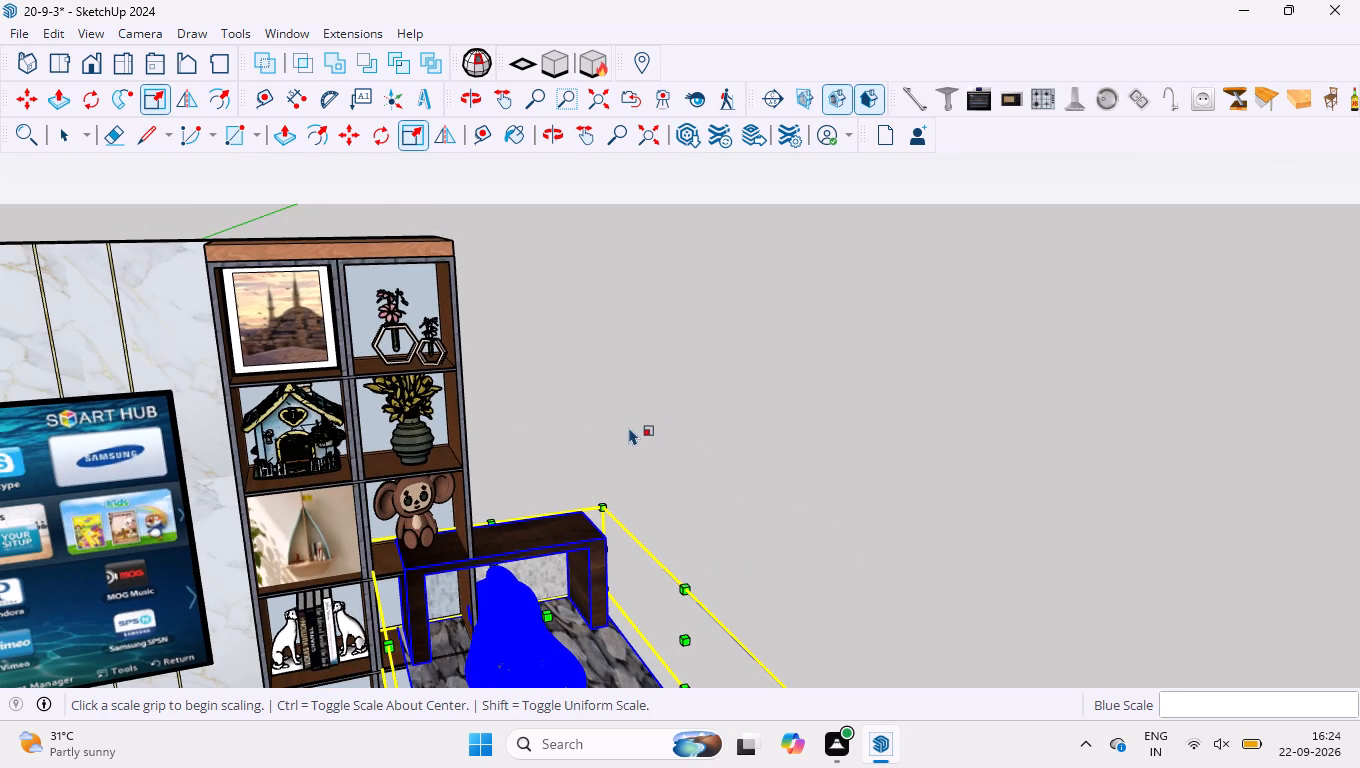
scroll(643, 399, "down", 3)
middle_click_drag(637, 496, 192, 474)
scroll(813, 561, "up", 3)
scroll(749, 468, "up", 3)
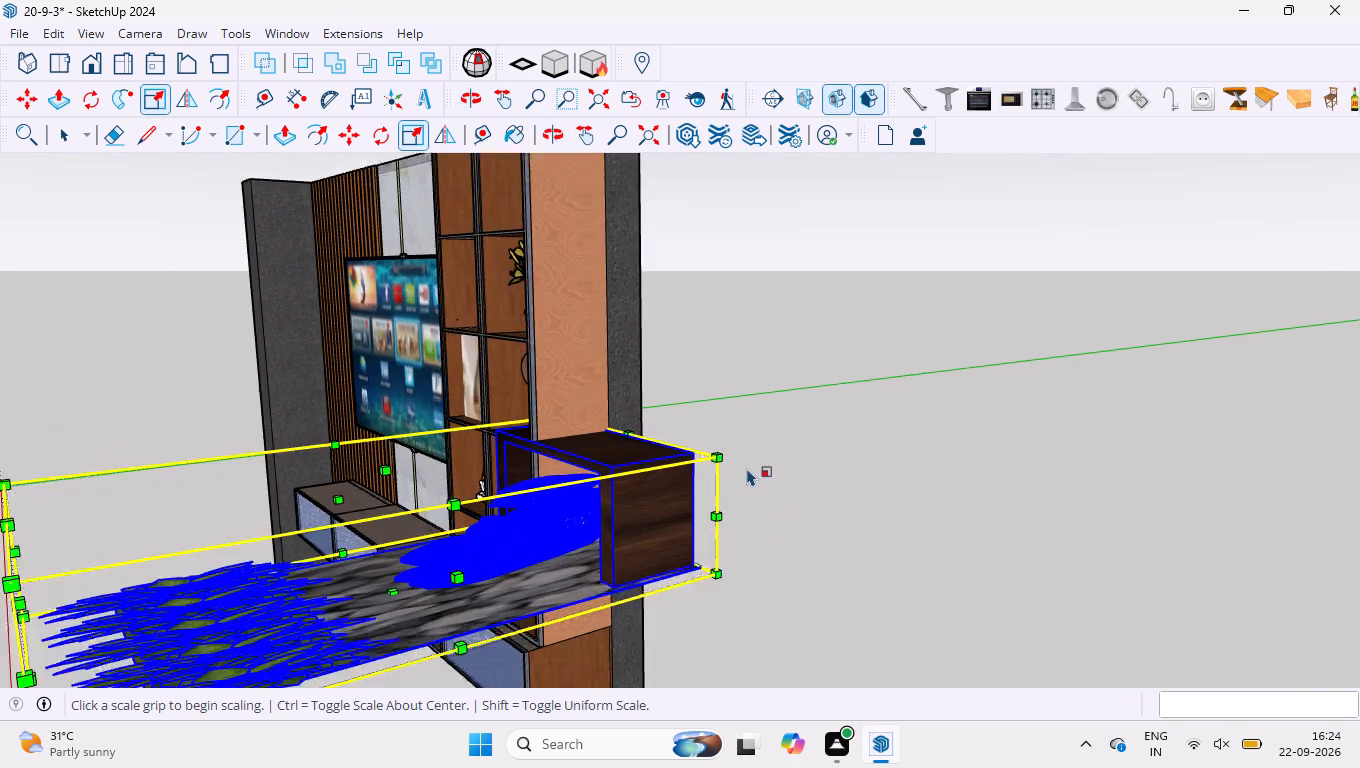
scroll(669, 434, "up", 4)
scroll(576, 431, "up", 4)
scroll(601, 439, "down", 13)
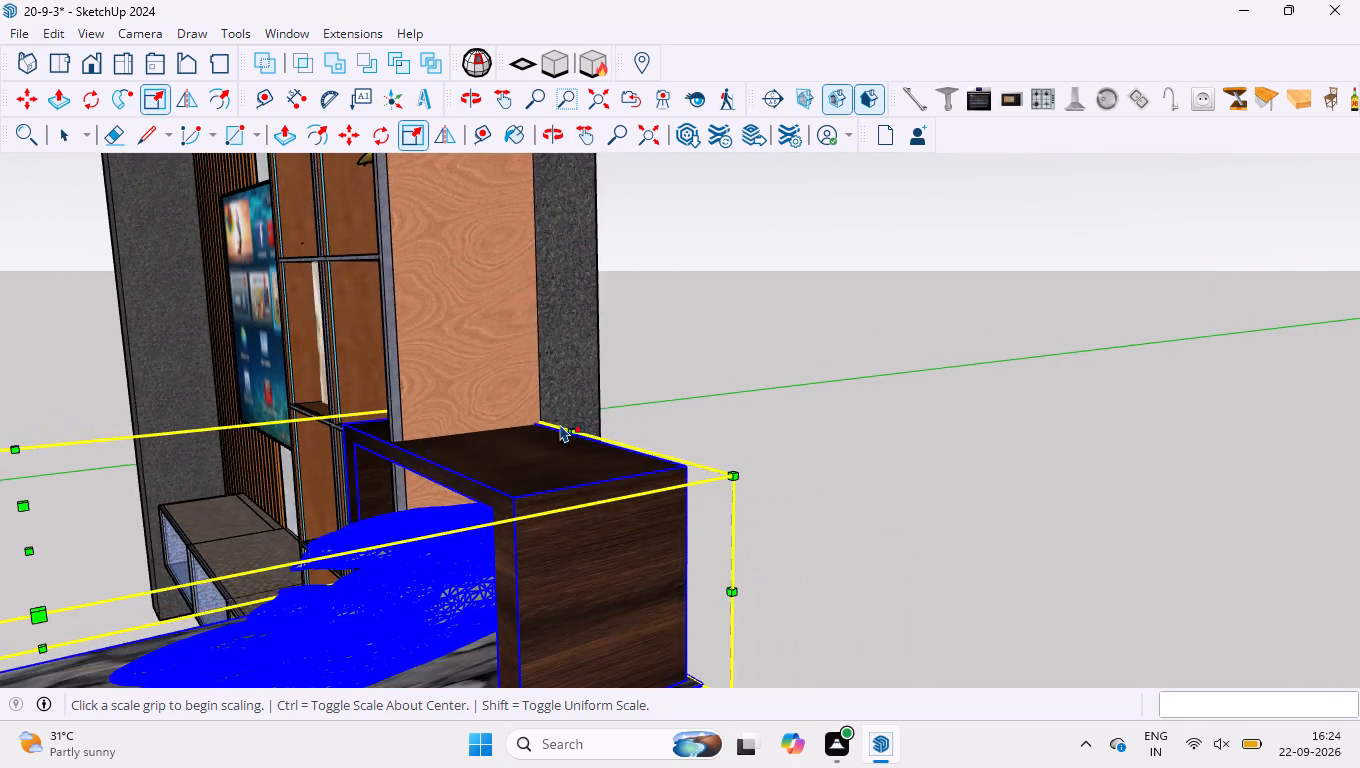
scroll(492, 403, "down", 4)
scroll(376, 484, "down", 4)
middle_click_drag(207, 543, 258, 532)
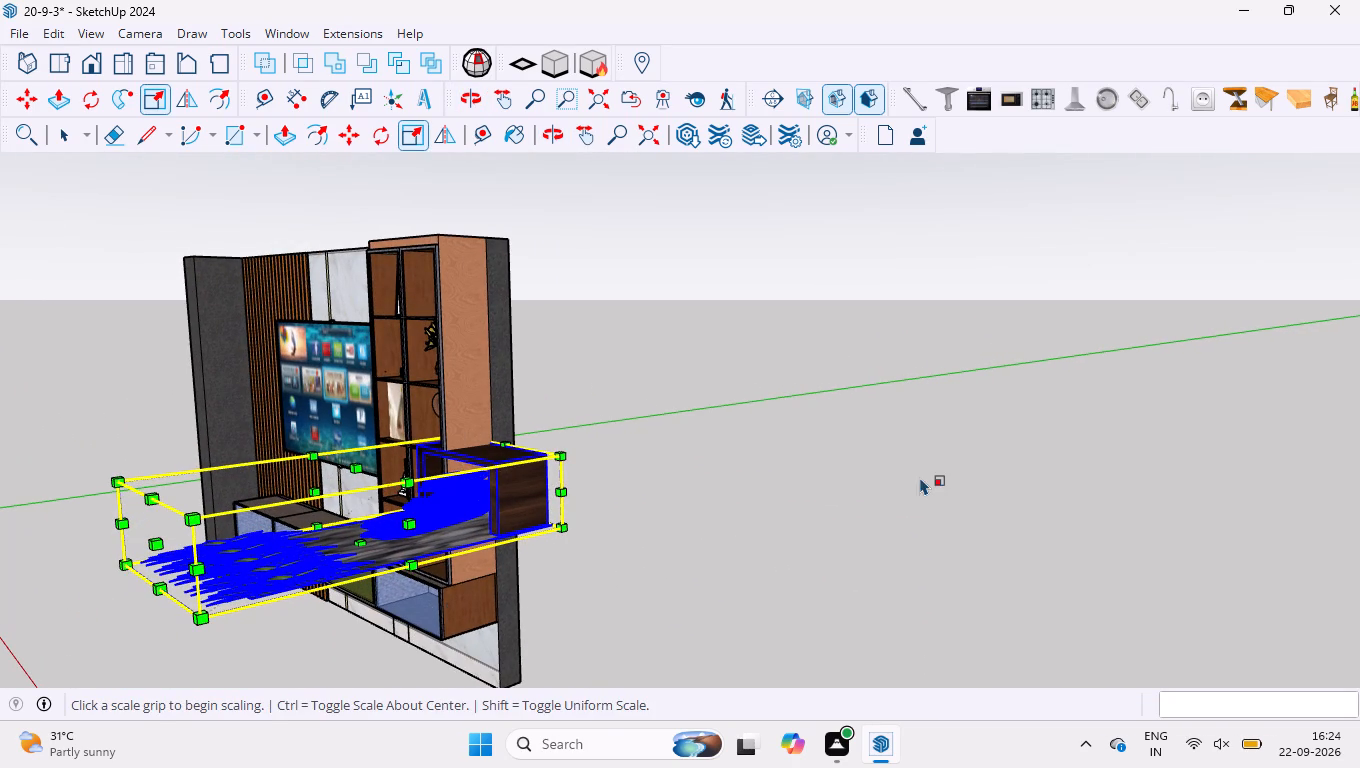
scroll(537, 602, "up", 2)
scroll(637, 463, "down", 3)
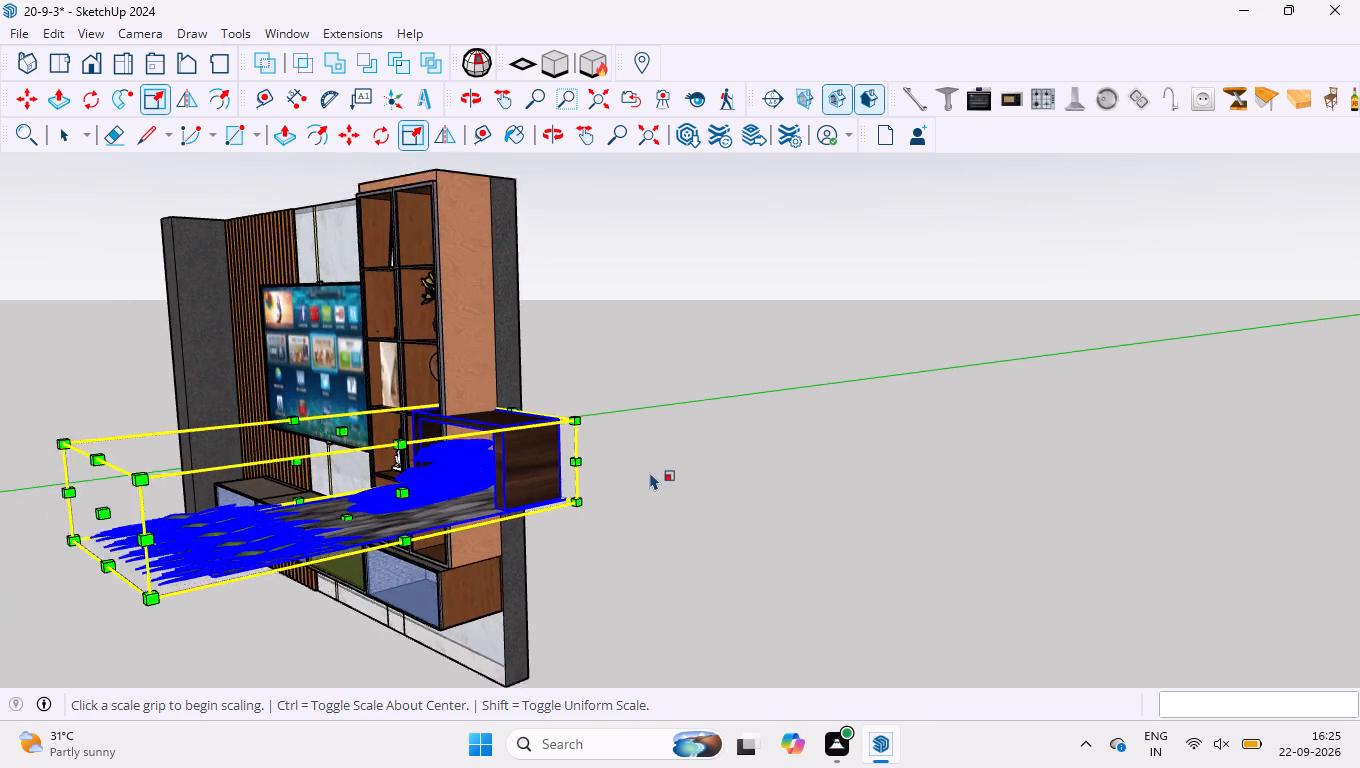
scroll(651, 464, "down", 3)
middle_click_drag(396, 500, 580, 474)
scroll(542, 479, "up", 10)
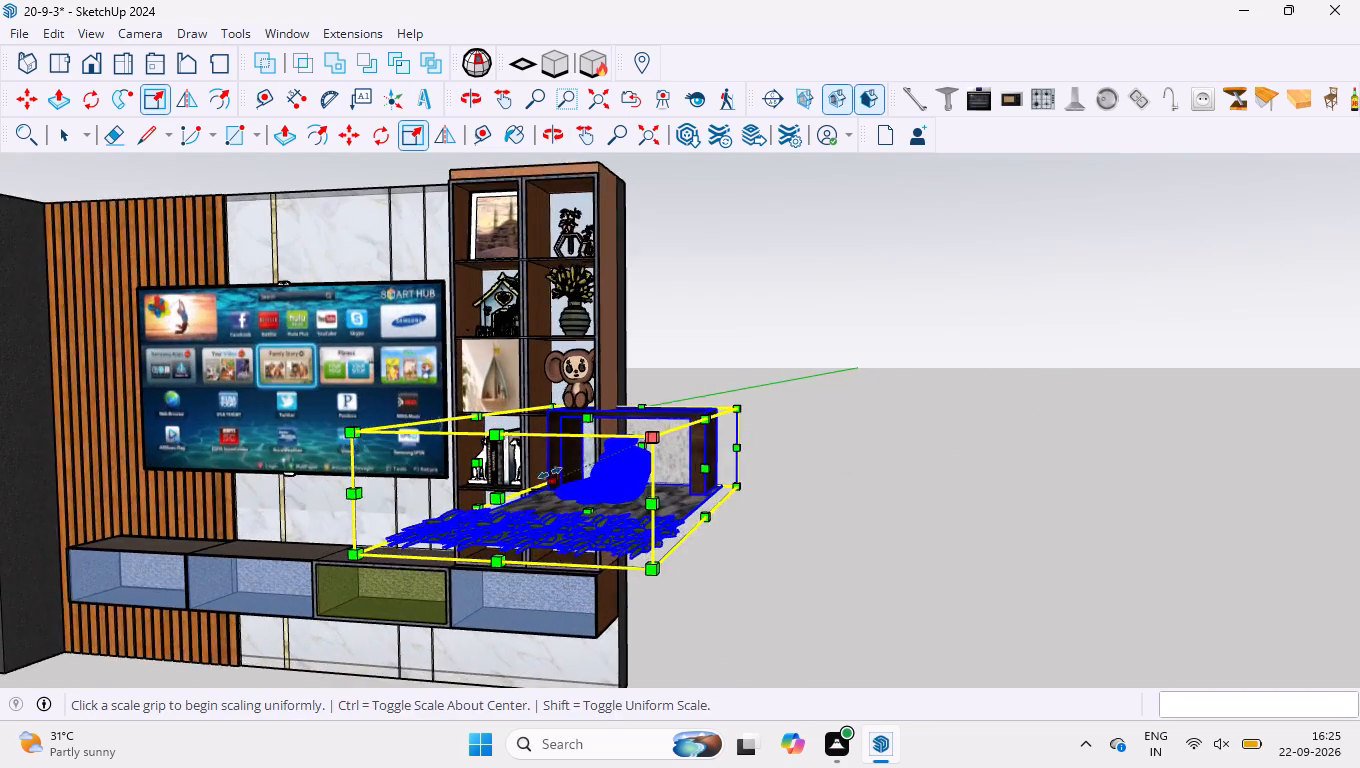
left_click(462, 504)
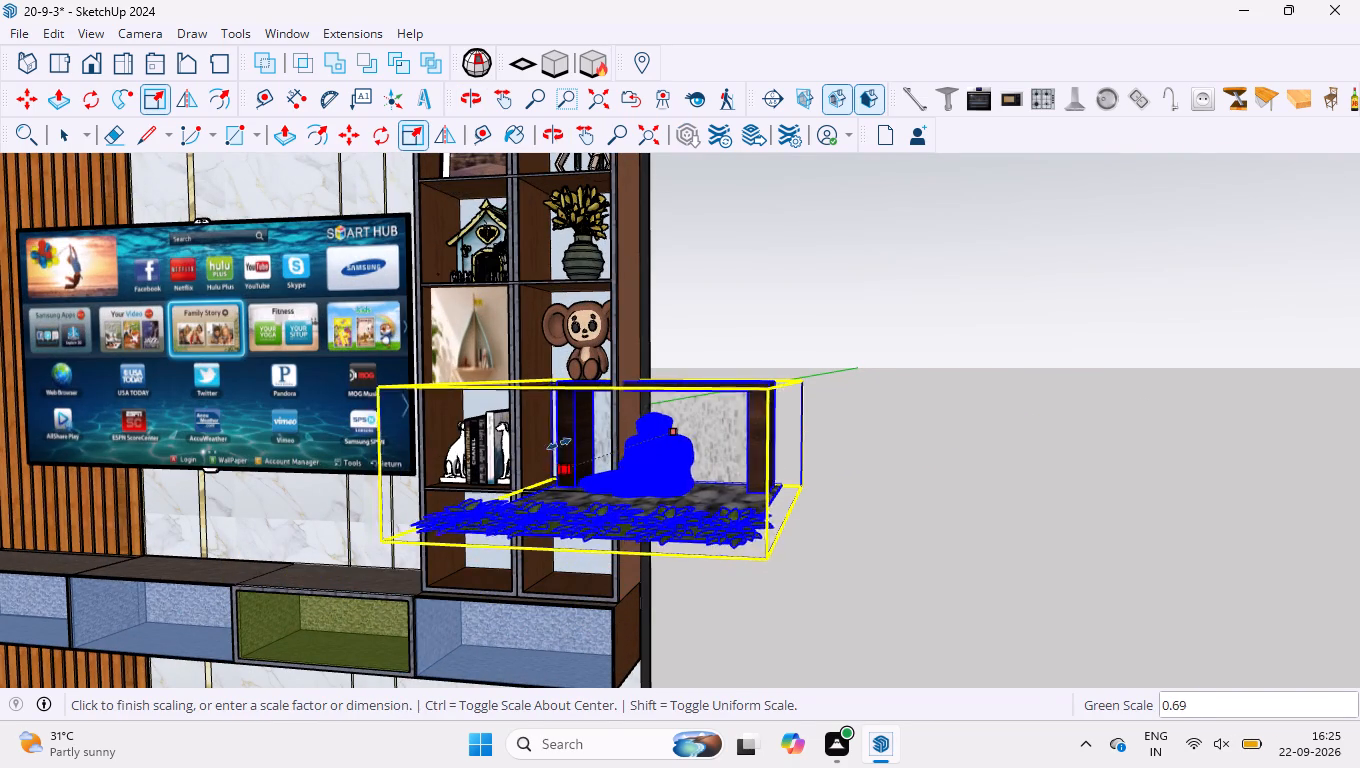
left_click(619, 418)
Scale the Buddha fountain's width along the red axis by about 0.37 to fit between the compartment's side panels.
middle_click_drag(455, 475, 579, 461)
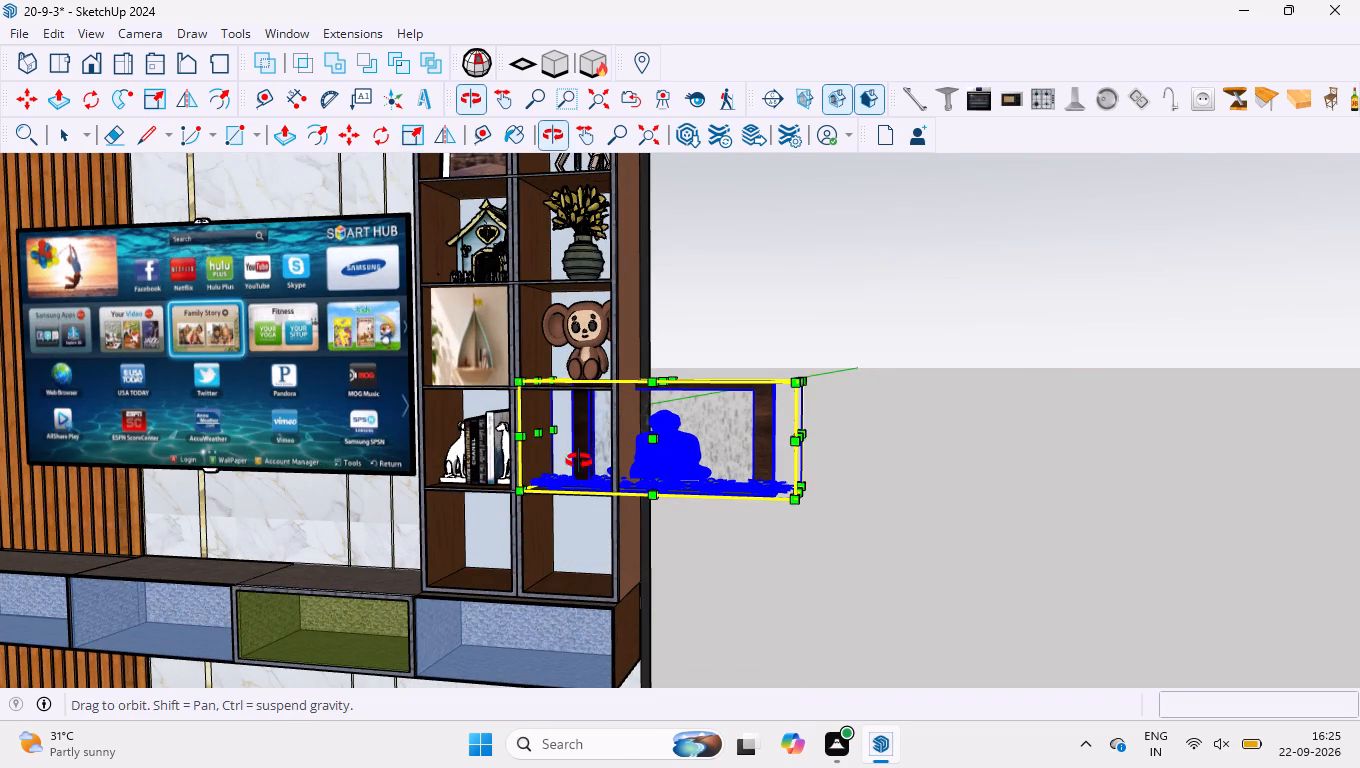
middle_click_drag(579, 461, 670, 460)
scroll(698, 418, "up", 4)
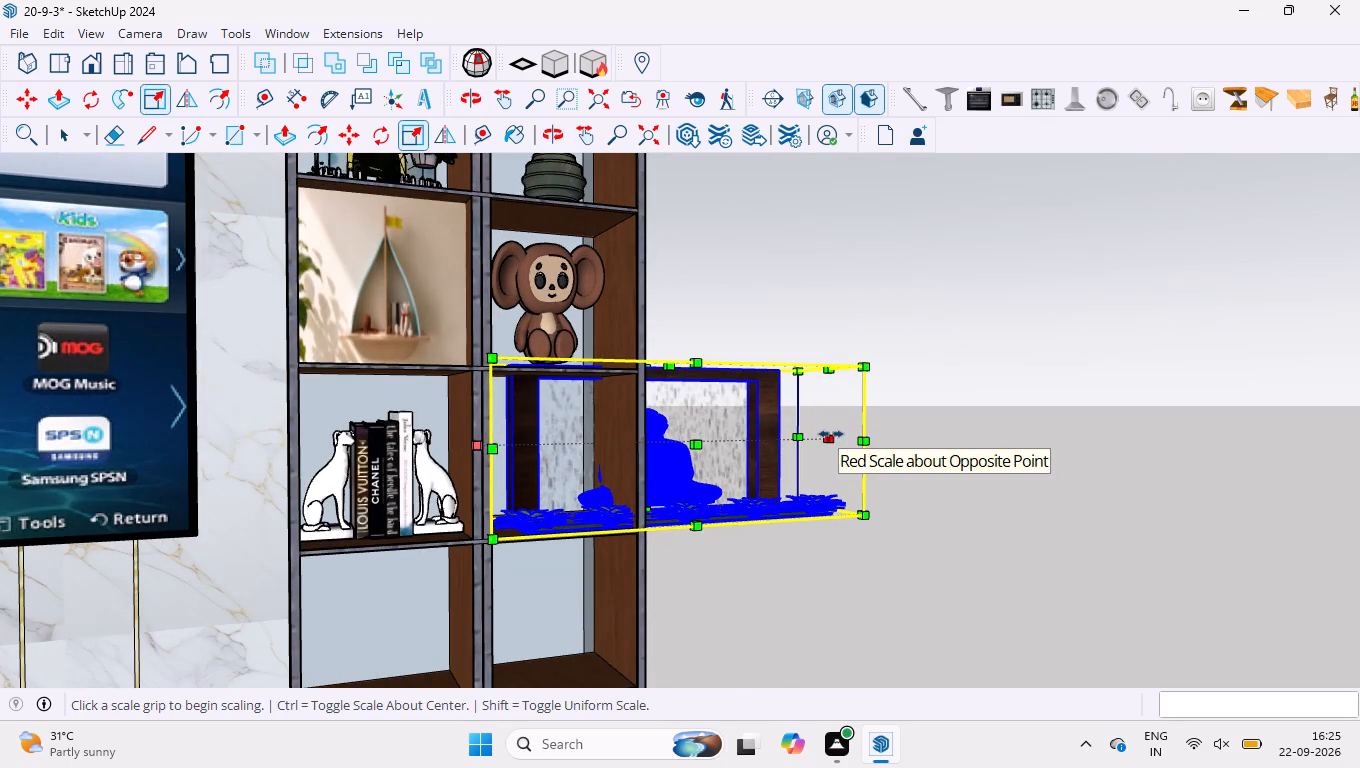
left_click(835, 444)
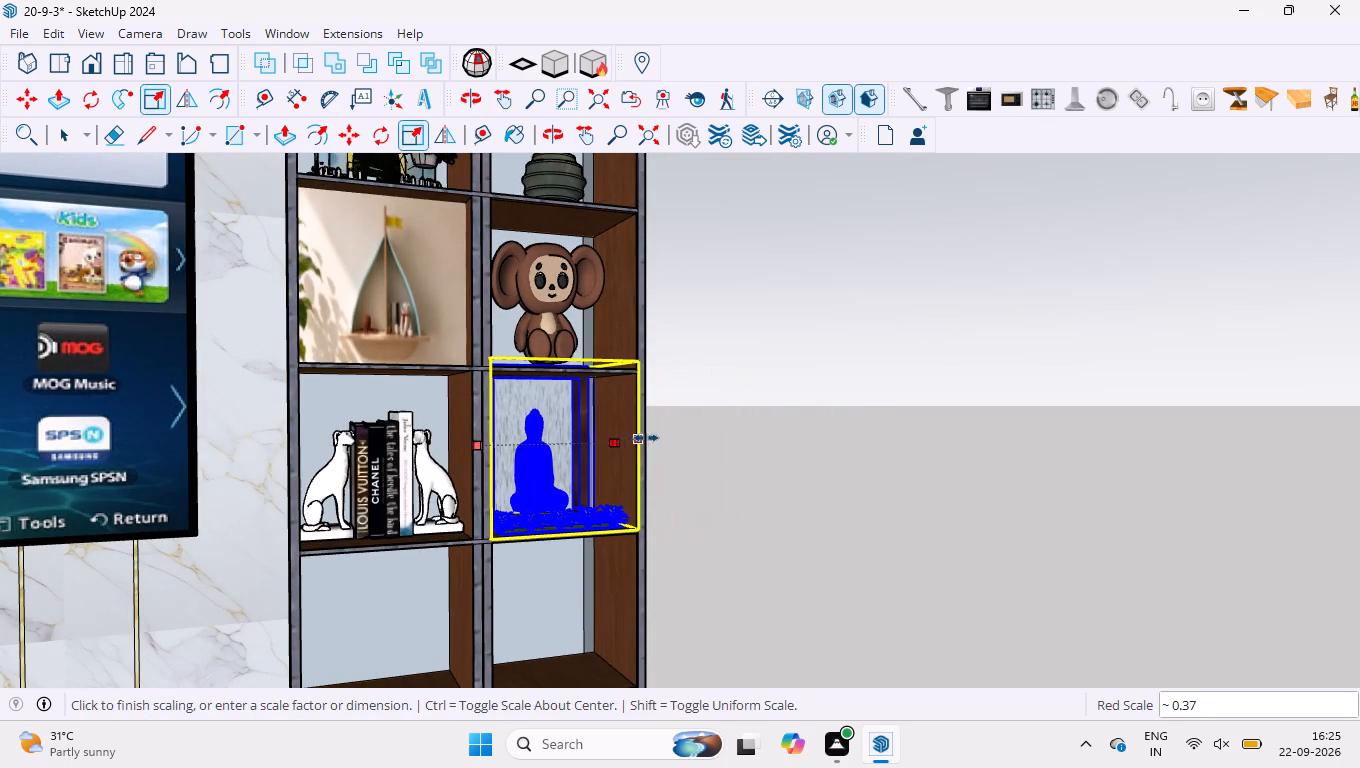
left_click(633, 441)
key("space")
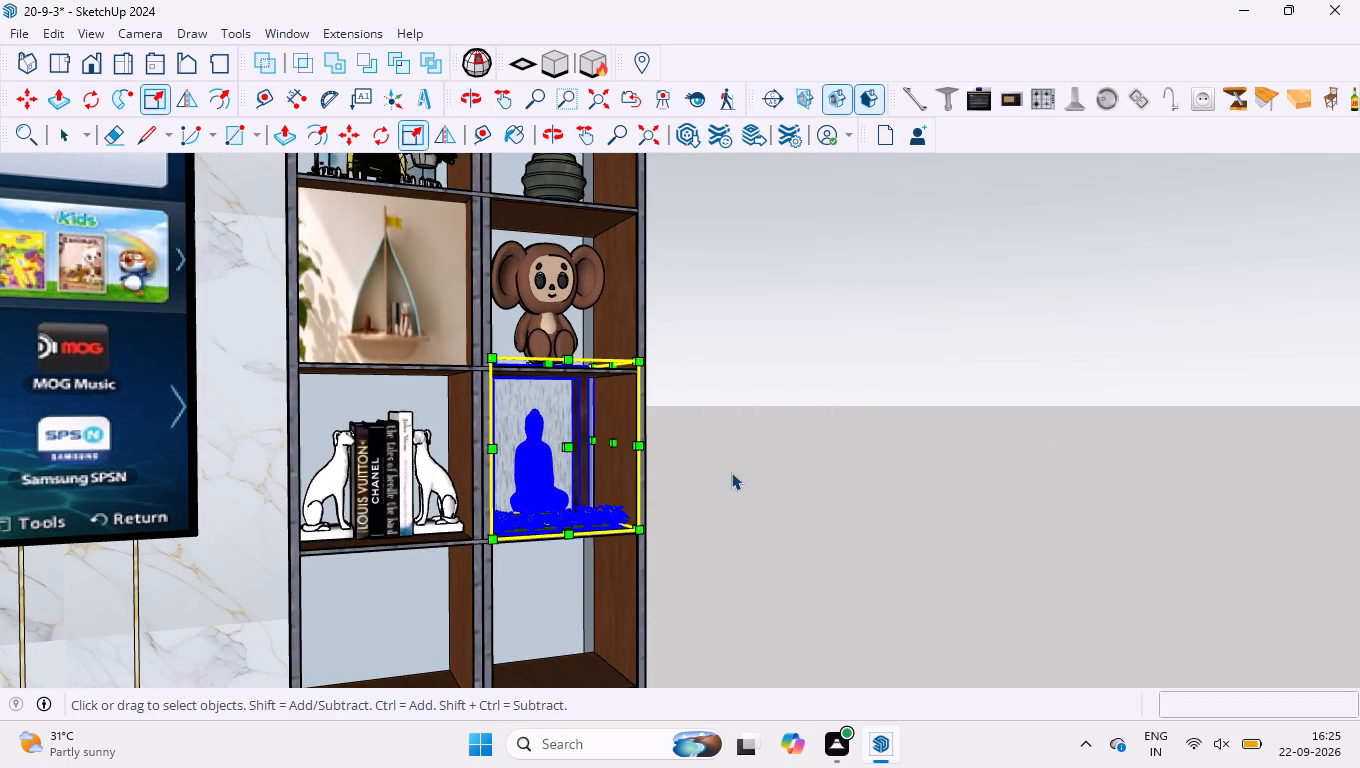
left_click(731, 471)
Scale the Buddha fountain's height along the blue axis by about 0.93 so its frame fits below the shelf under the monkey toy.
scroll(622, 484, "up", 7)
left_click(500, 504)
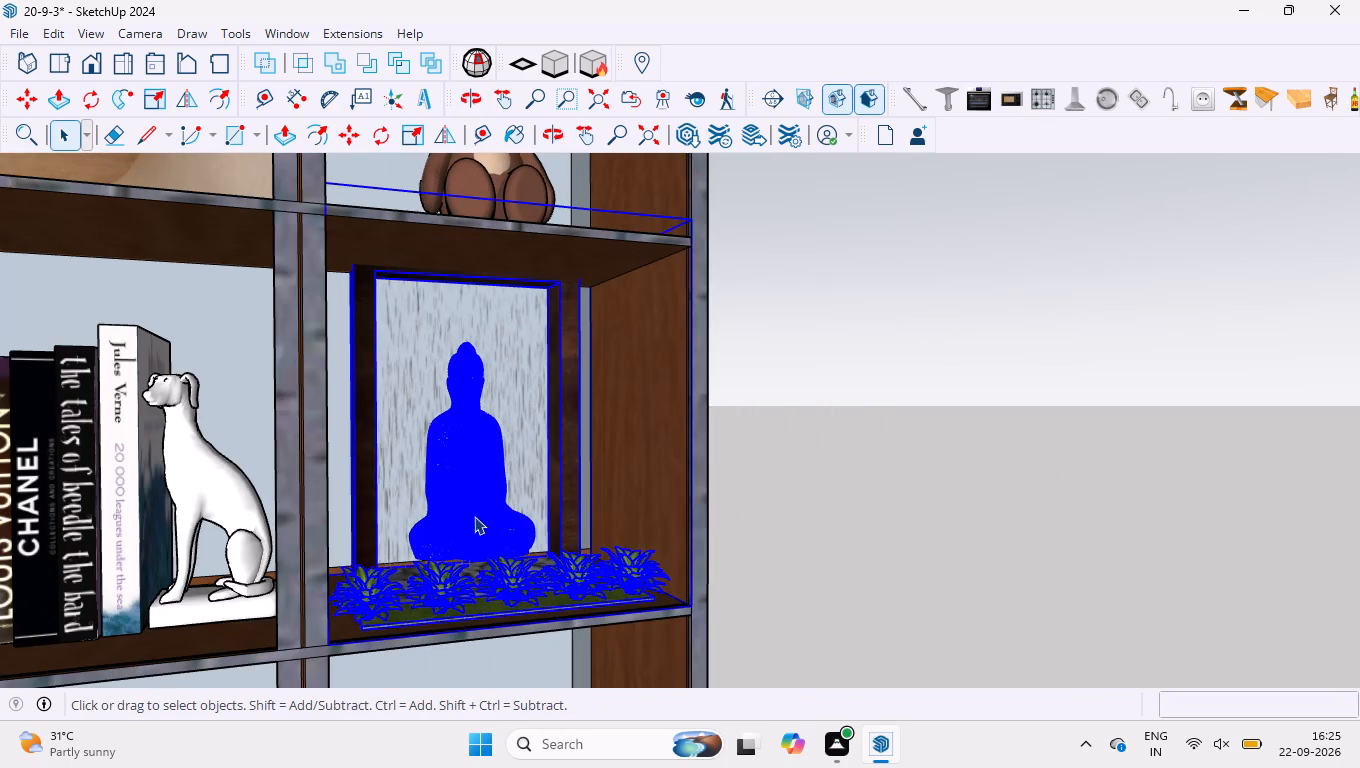
scroll(479, 509, "down", 4)
middle_click_drag(602, 517, 296, 560)
scroll(593, 434, "up", 1)
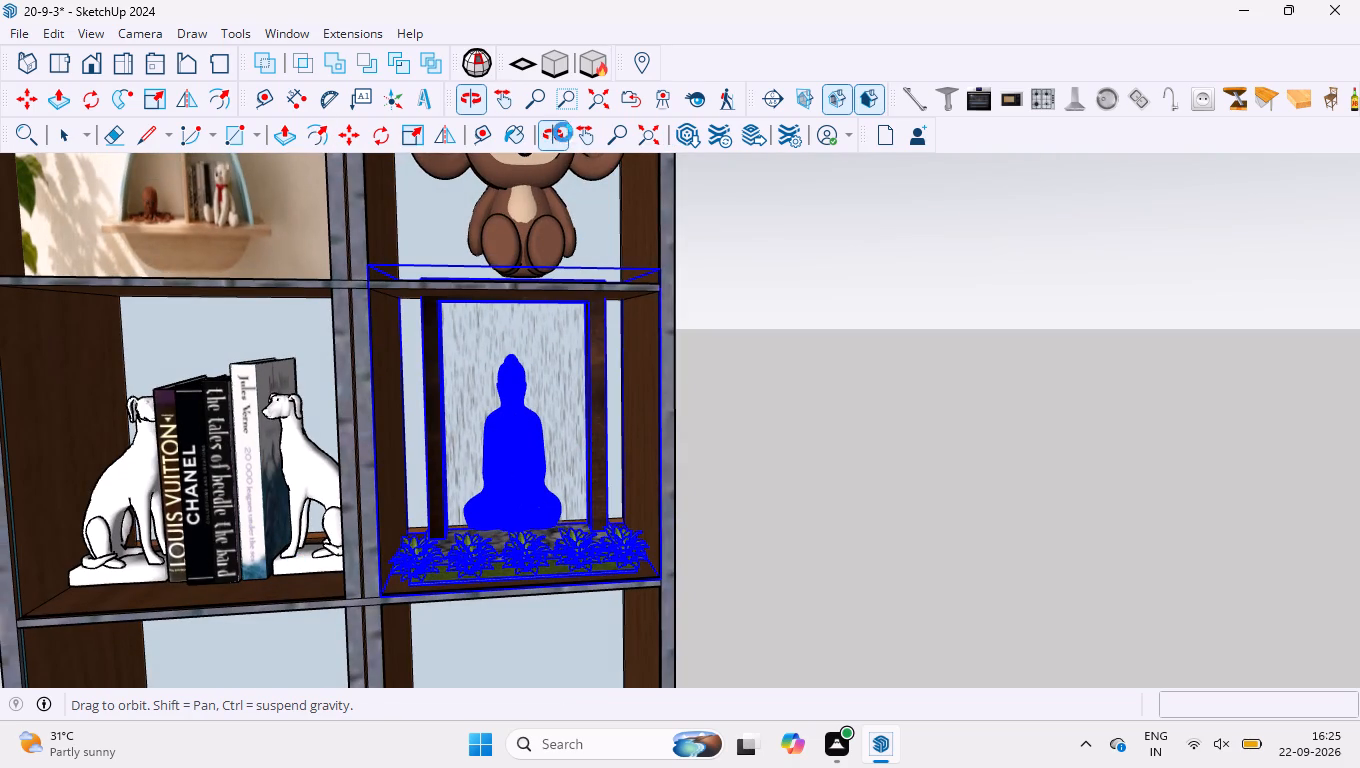
left_click(417, 136)
scroll(602, 322, "down", 2)
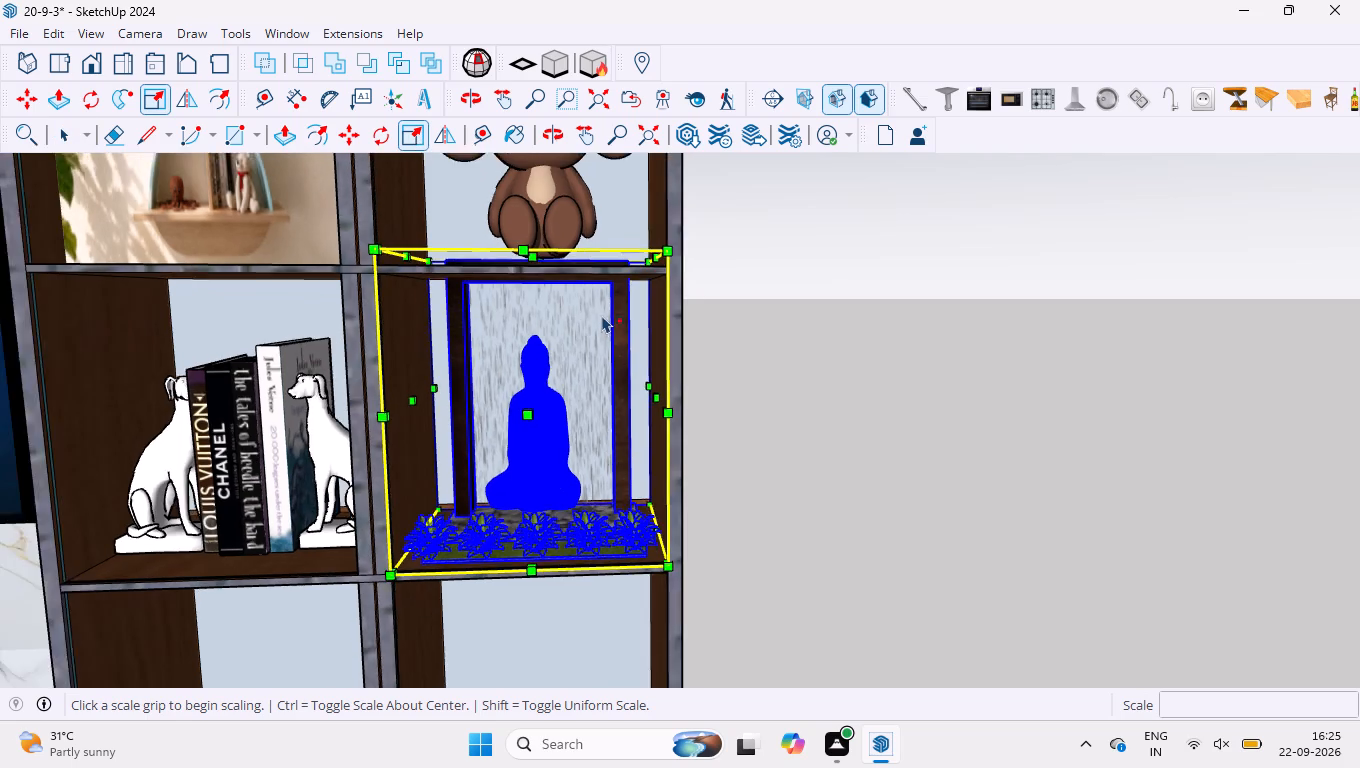
middle_click_drag(605, 314, 457, 379)
scroll(596, 221, "up", 4)
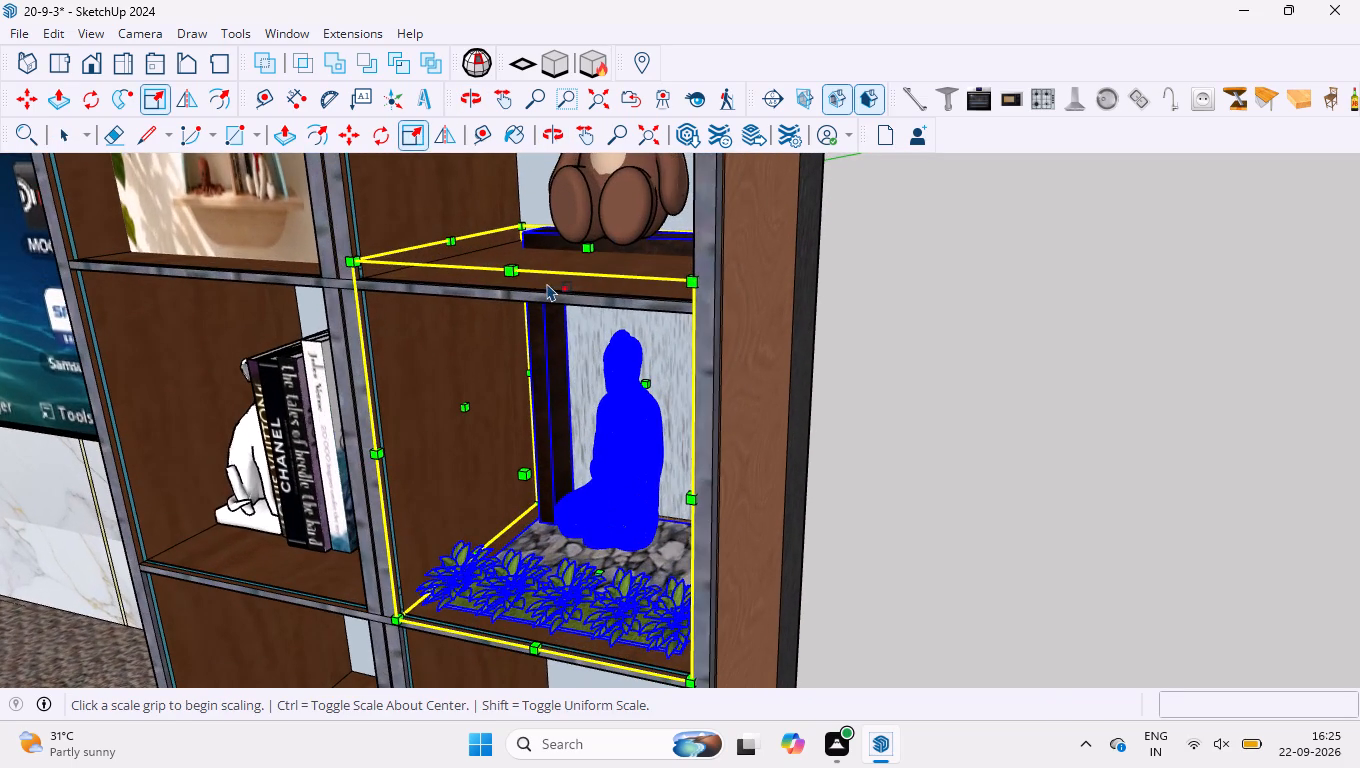
middle_click_drag(538, 279, 589, 257)
scroll(609, 205, "up", 2)
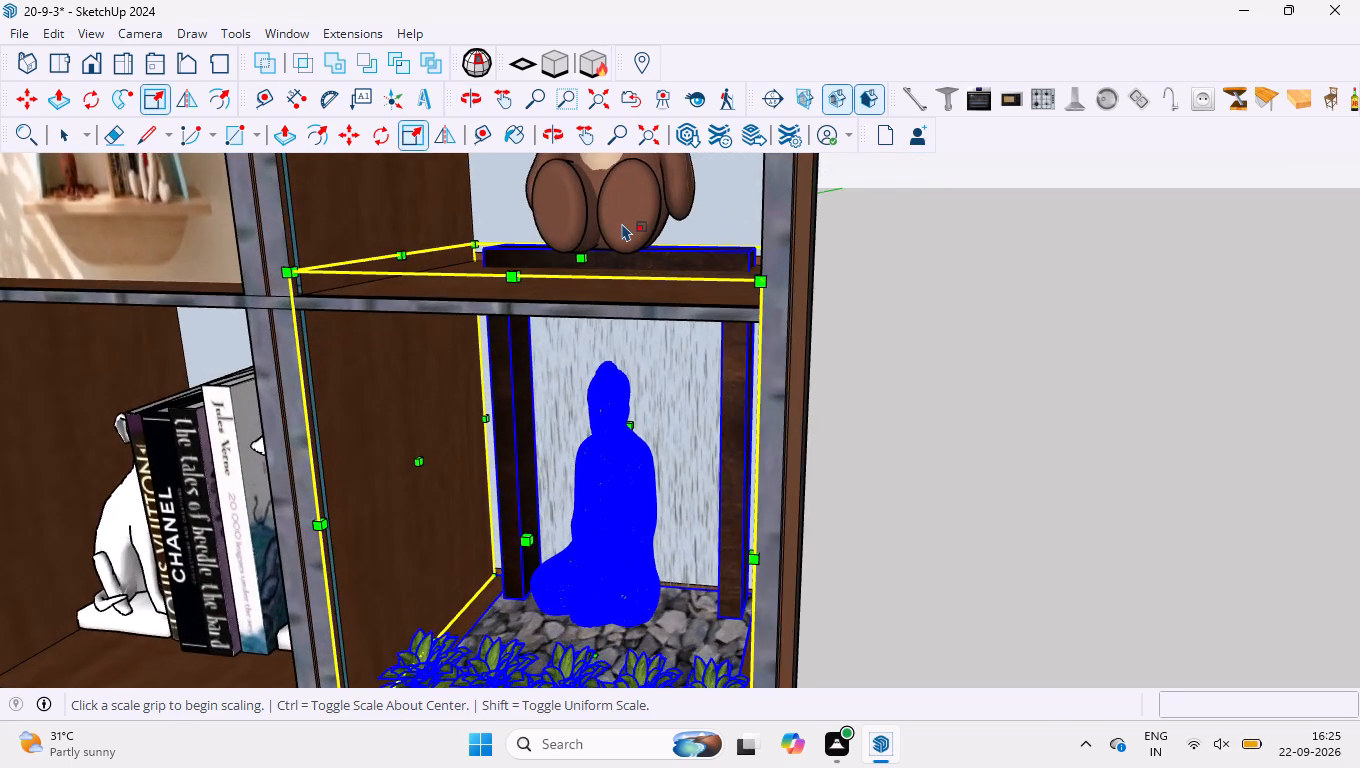
scroll(622, 223, "up", 4)
scroll(542, 243, "up", 3)
left_click(569, 287)
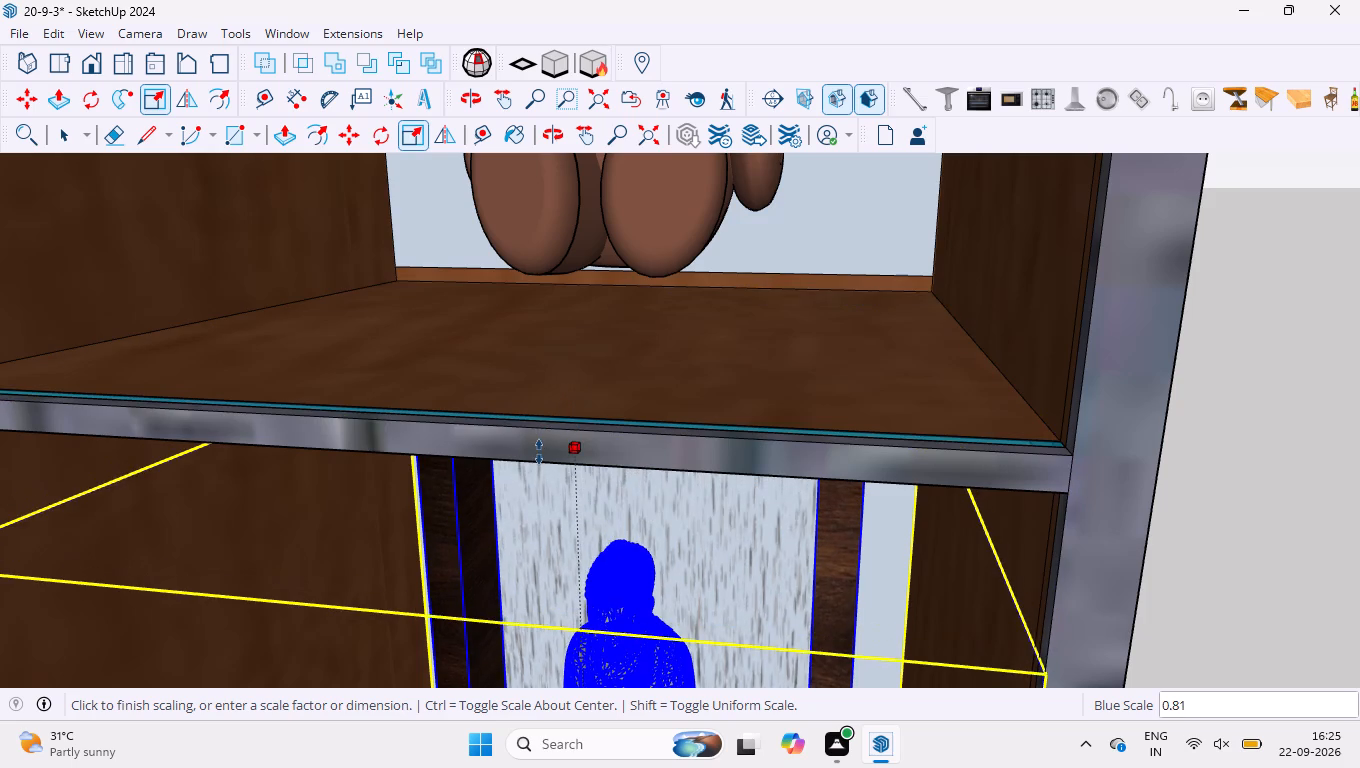
middle_click_drag(567, 469, 696, 386)
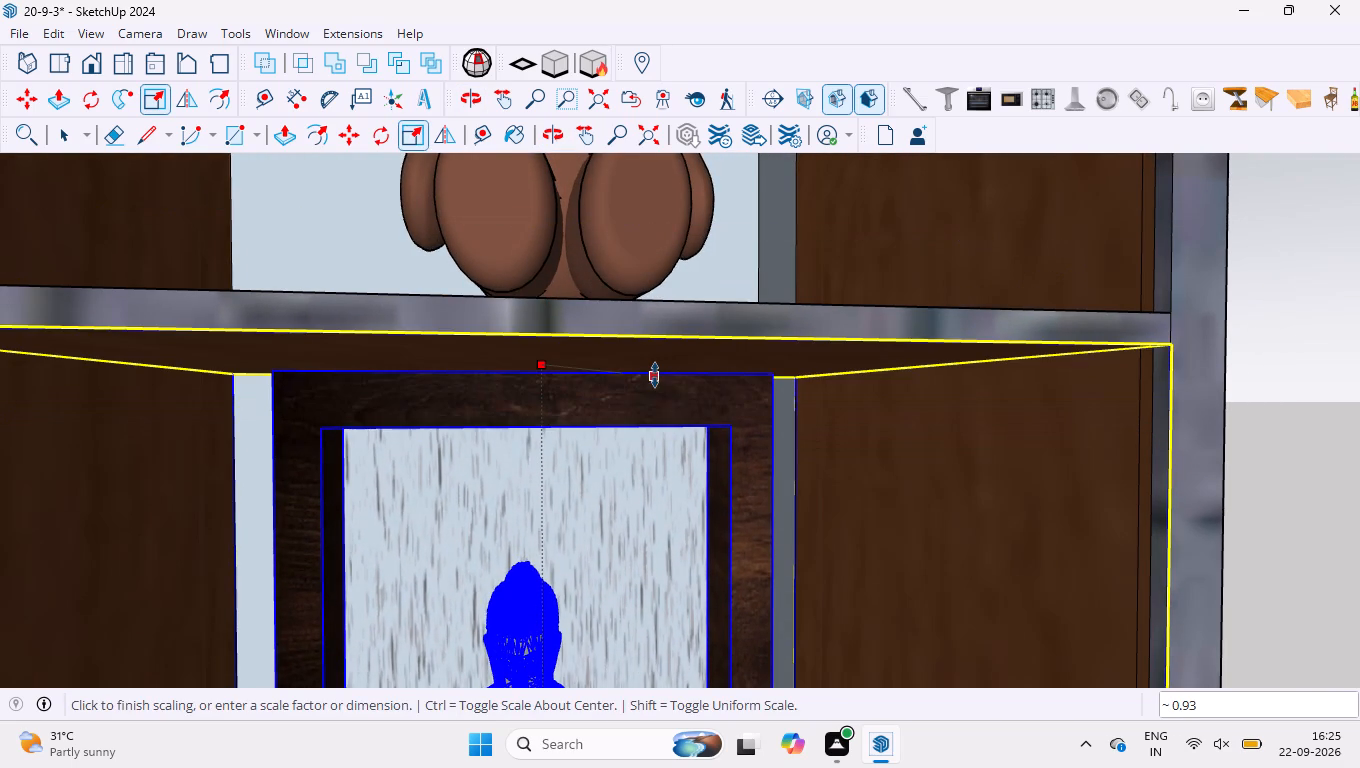
left_click(654, 369)
scroll(609, 423, "down", 4)
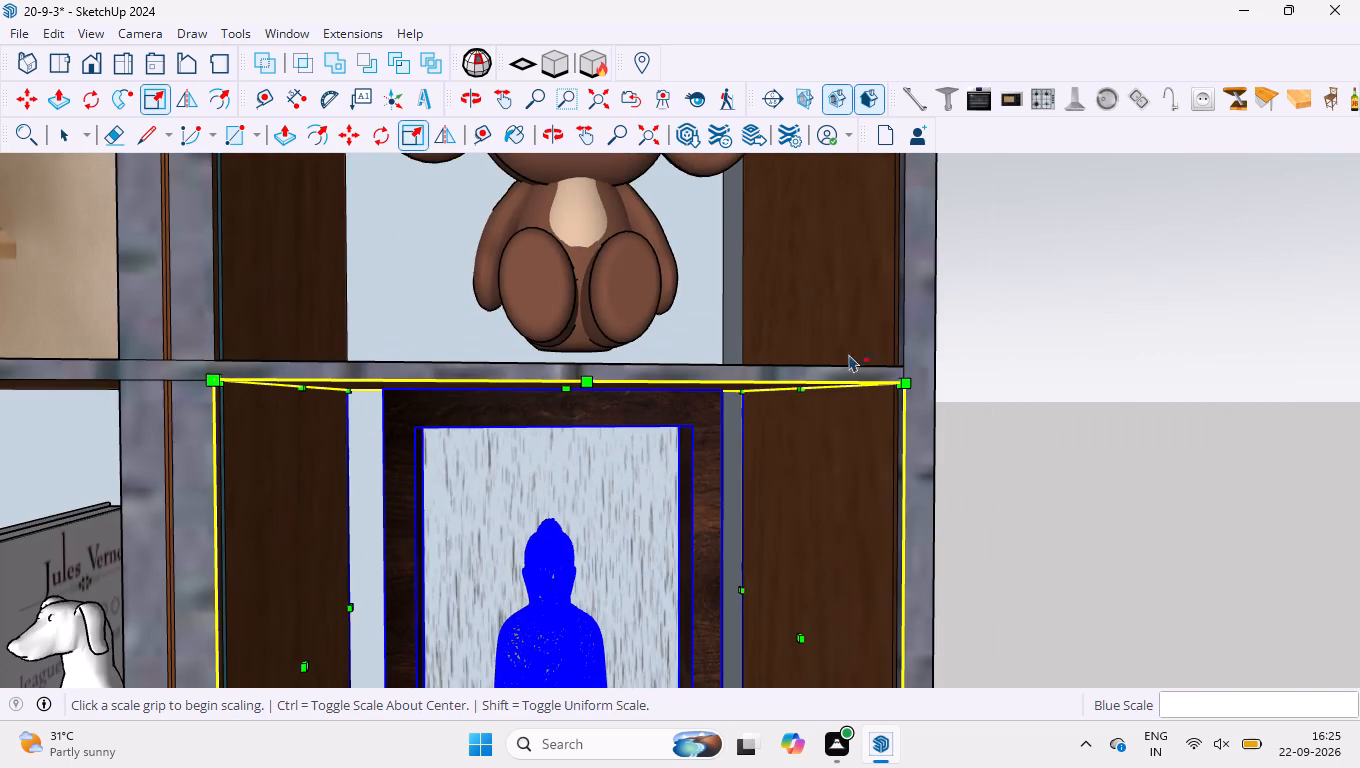
scroll(858, 389, "down", 6)
key("space")
left_click(1002, 427)
Examine the shelf column and the compartments beneath the bookends and Buddha fountain.
scroll(750, 331, "down", 4)
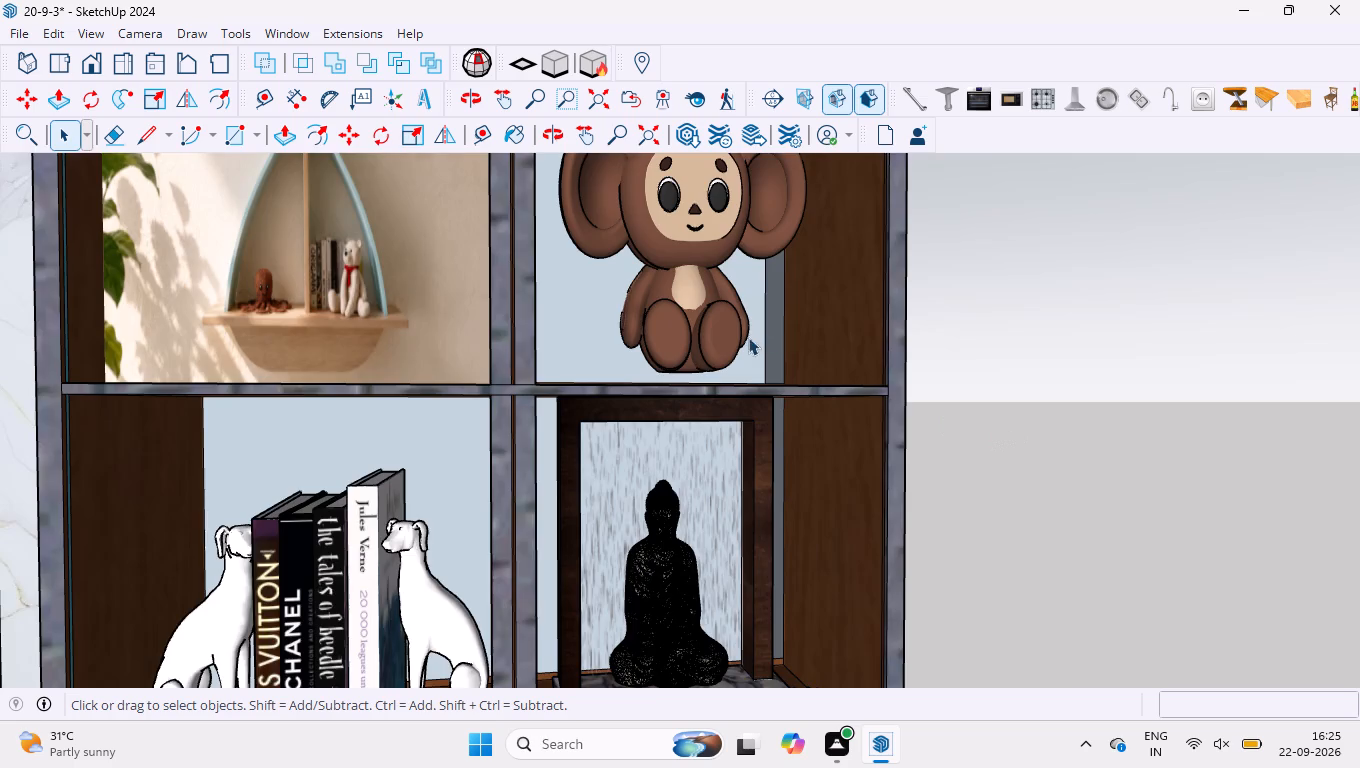
scroll(628, 405, "down", 12)
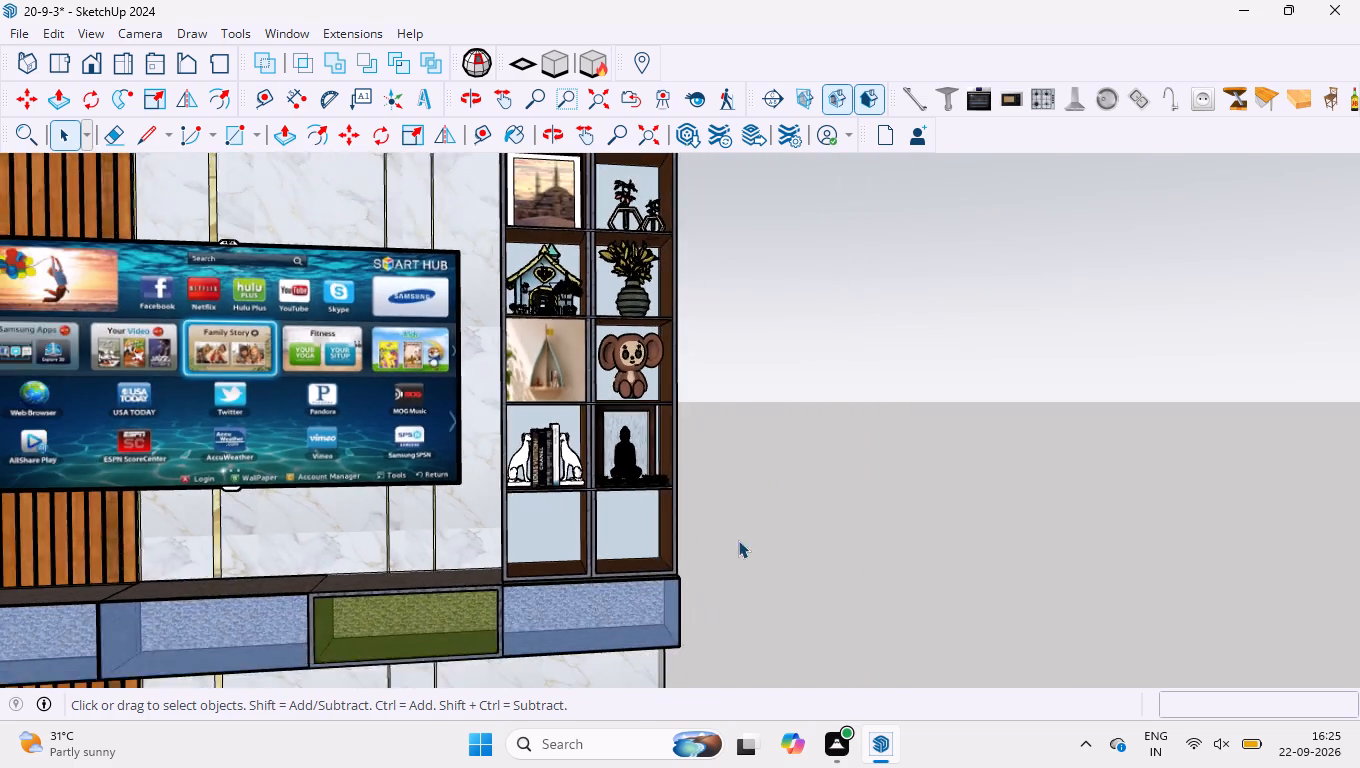
scroll(654, 458, "down", 2)
scroll(664, 494, "up", 13)
middle_click_drag(677, 514, 659, 530)
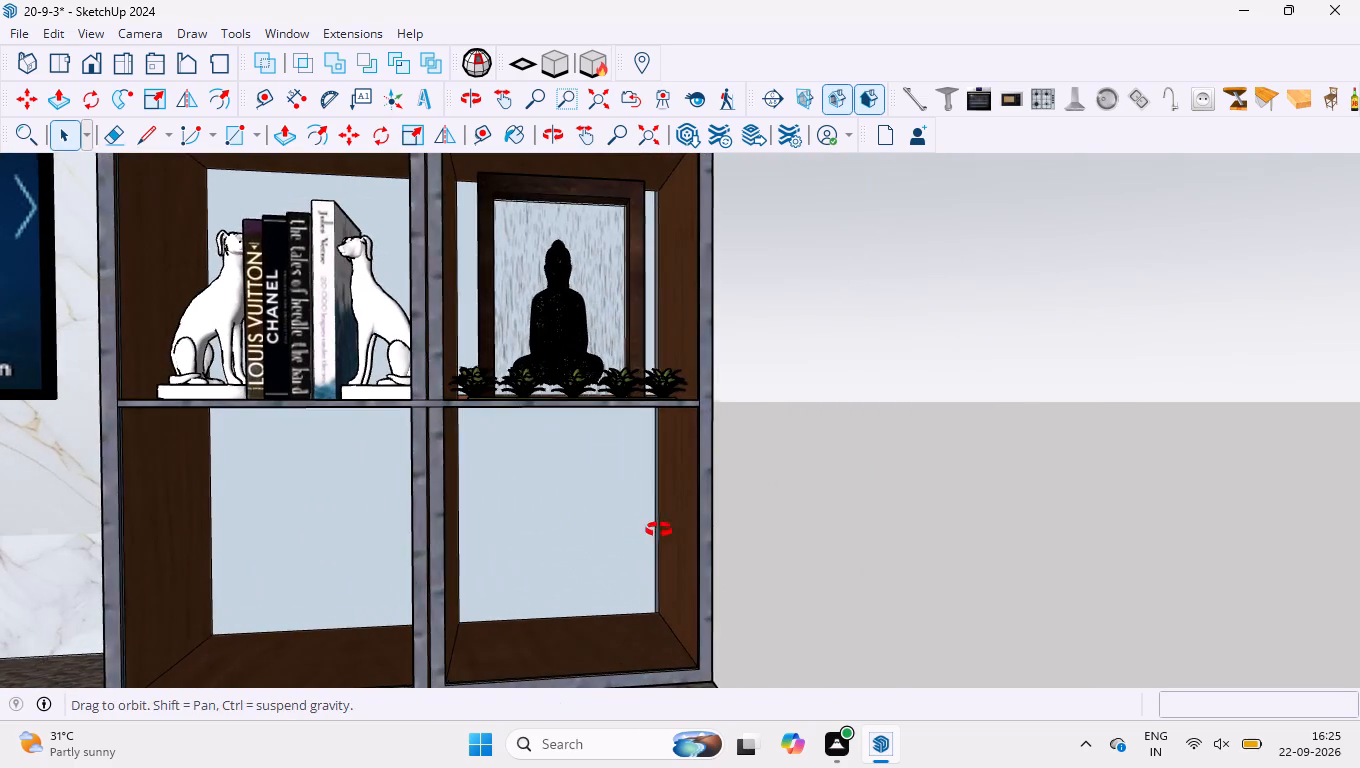
middle_click_drag(659, 530, 628, 537)
scroll(513, 554, "up", 4)
scroll(552, 526, "down", 9)
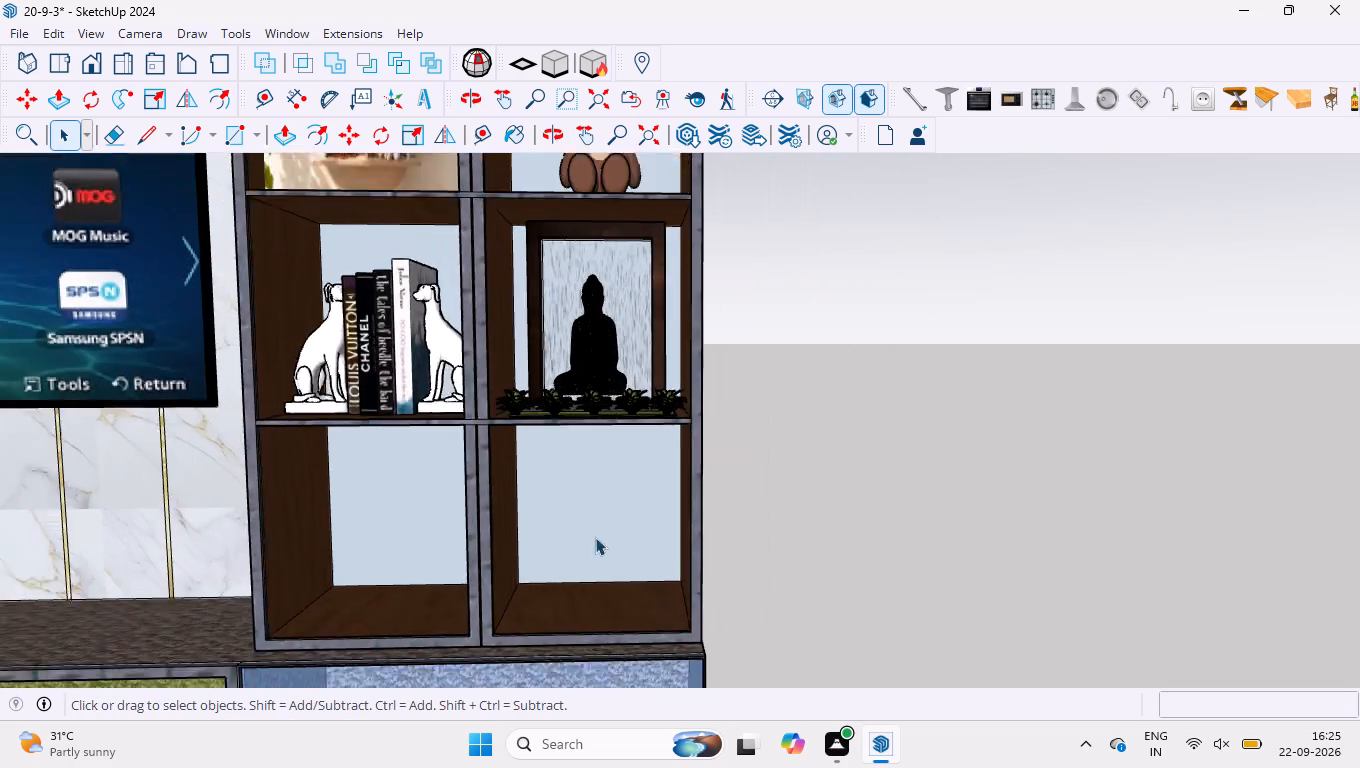
scroll(473, 533, "up", 4)
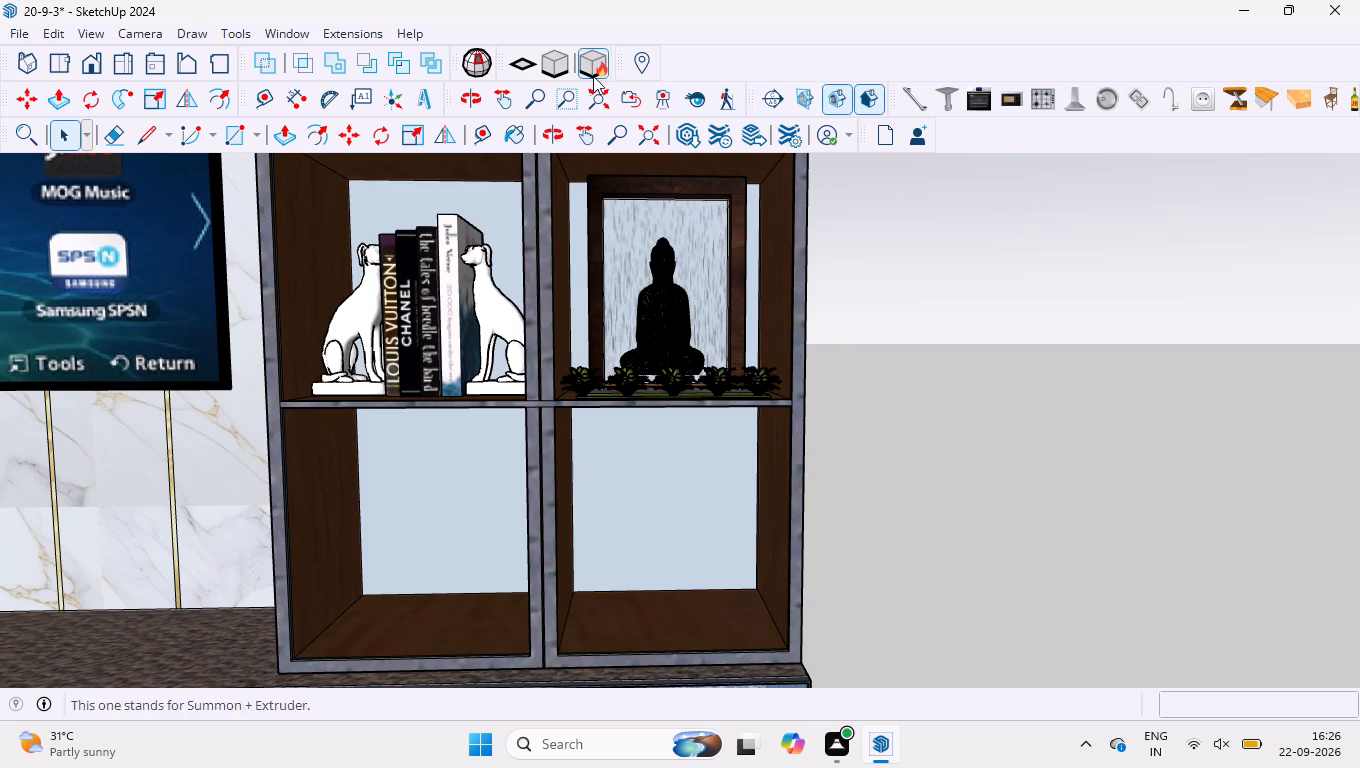
Search 3D Warehouse for "twisted object".
left_click(689, 131)
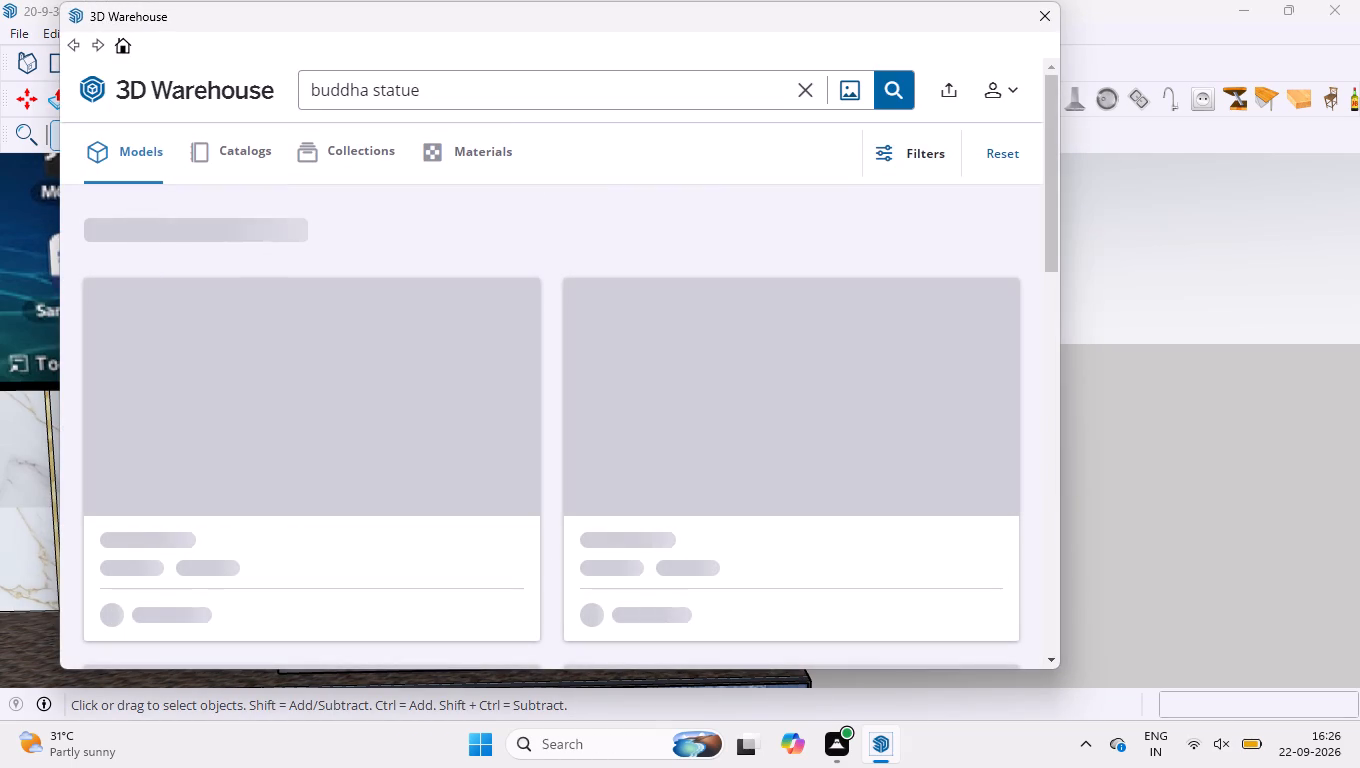
left_click_drag(492, 94, 254, 98)
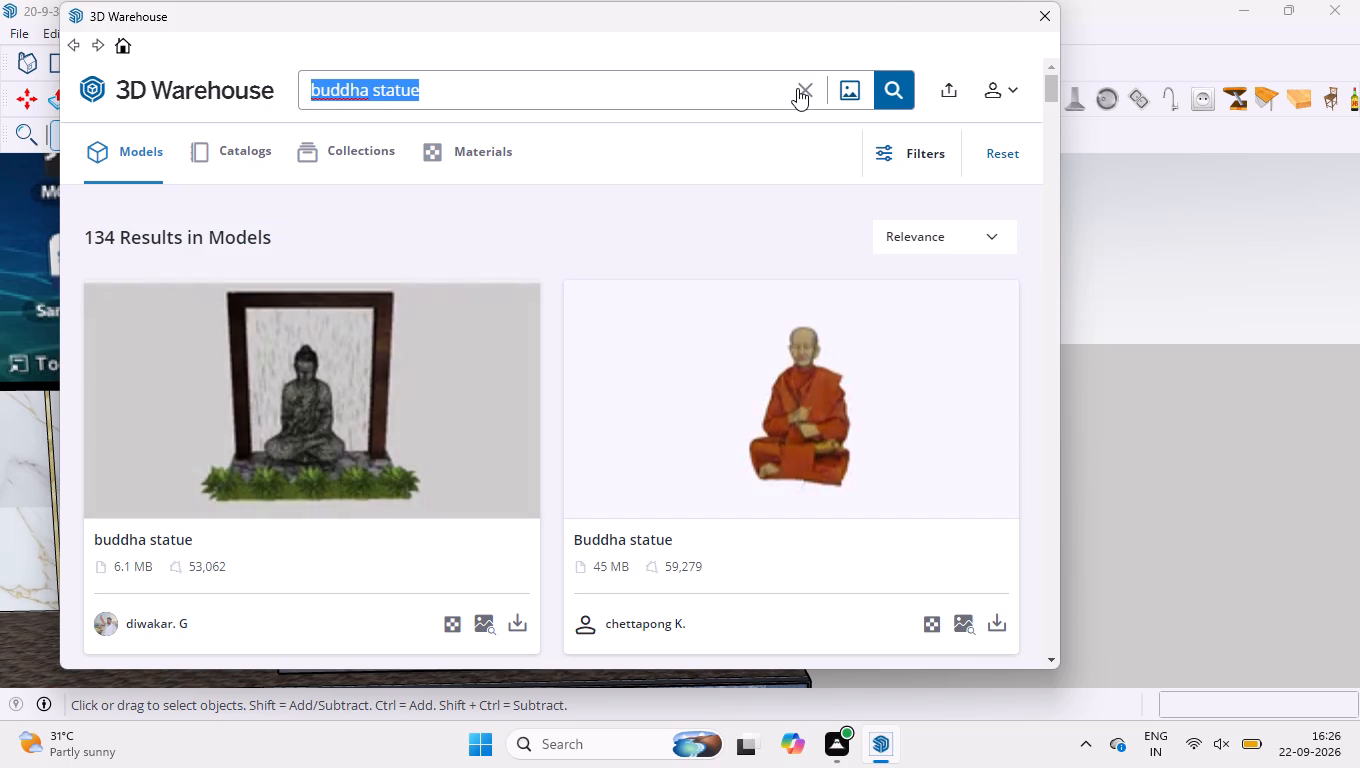
type("twisted")
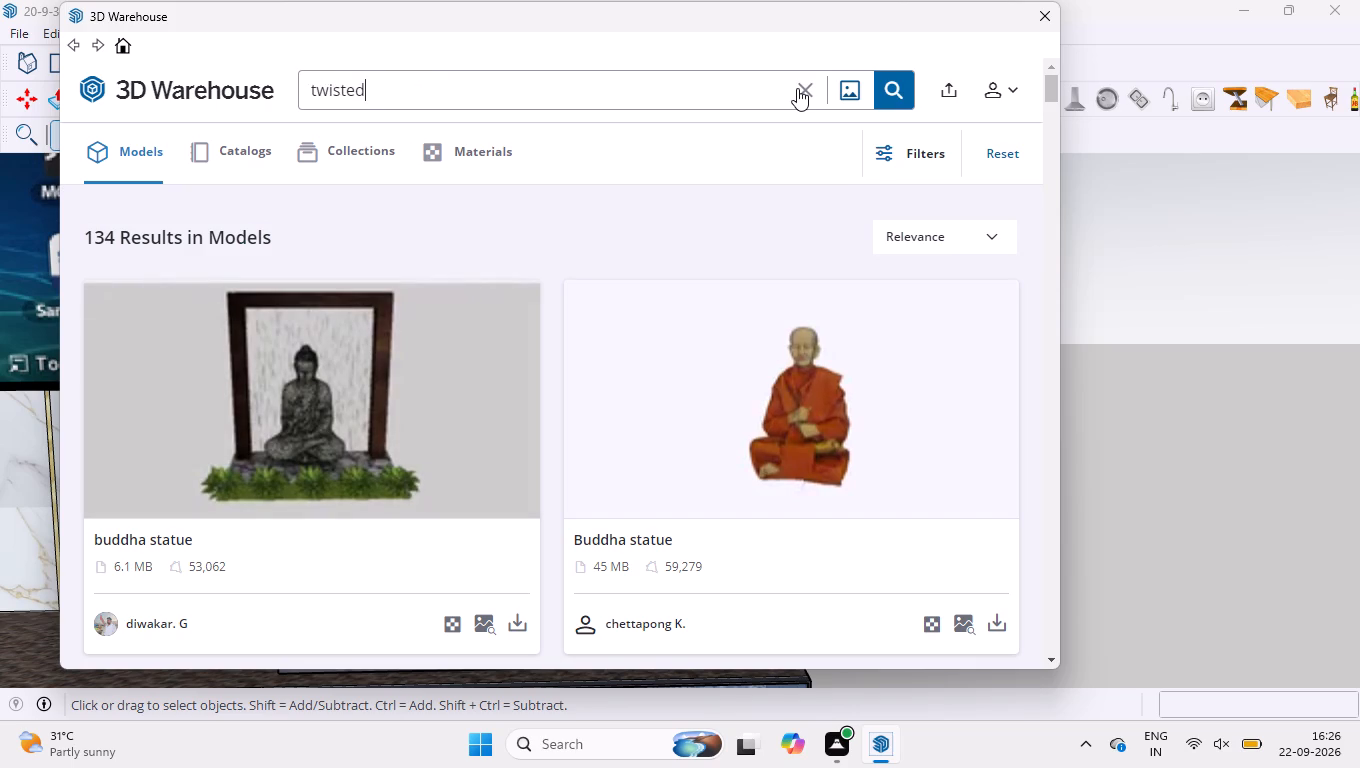
key("space")
type("object")
key("Return")
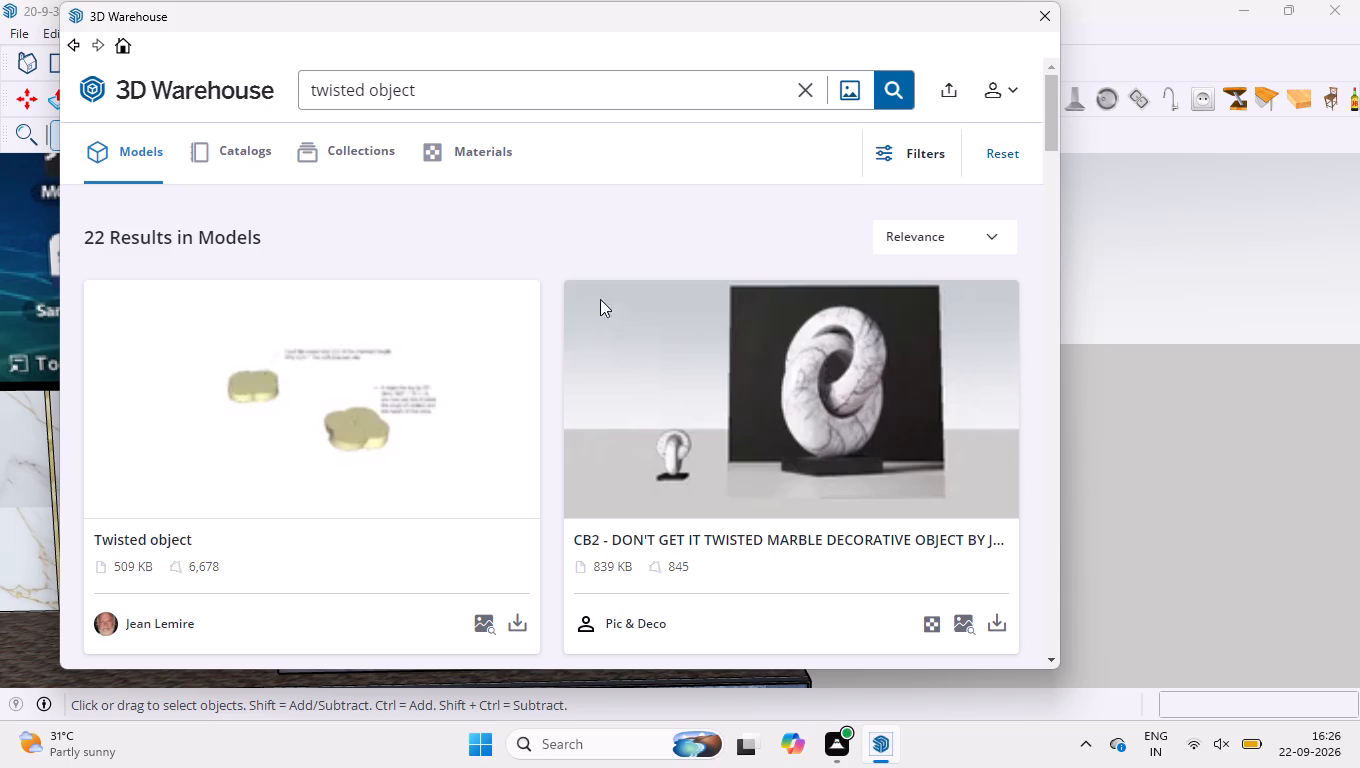
Look through the twisted object search results for a decorative piece suited to an empty shelf compartment.
scroll(788, 521, "down", 4)
scroll(730, 446, "down", 1)
scroll(656, 373, "down", 4)
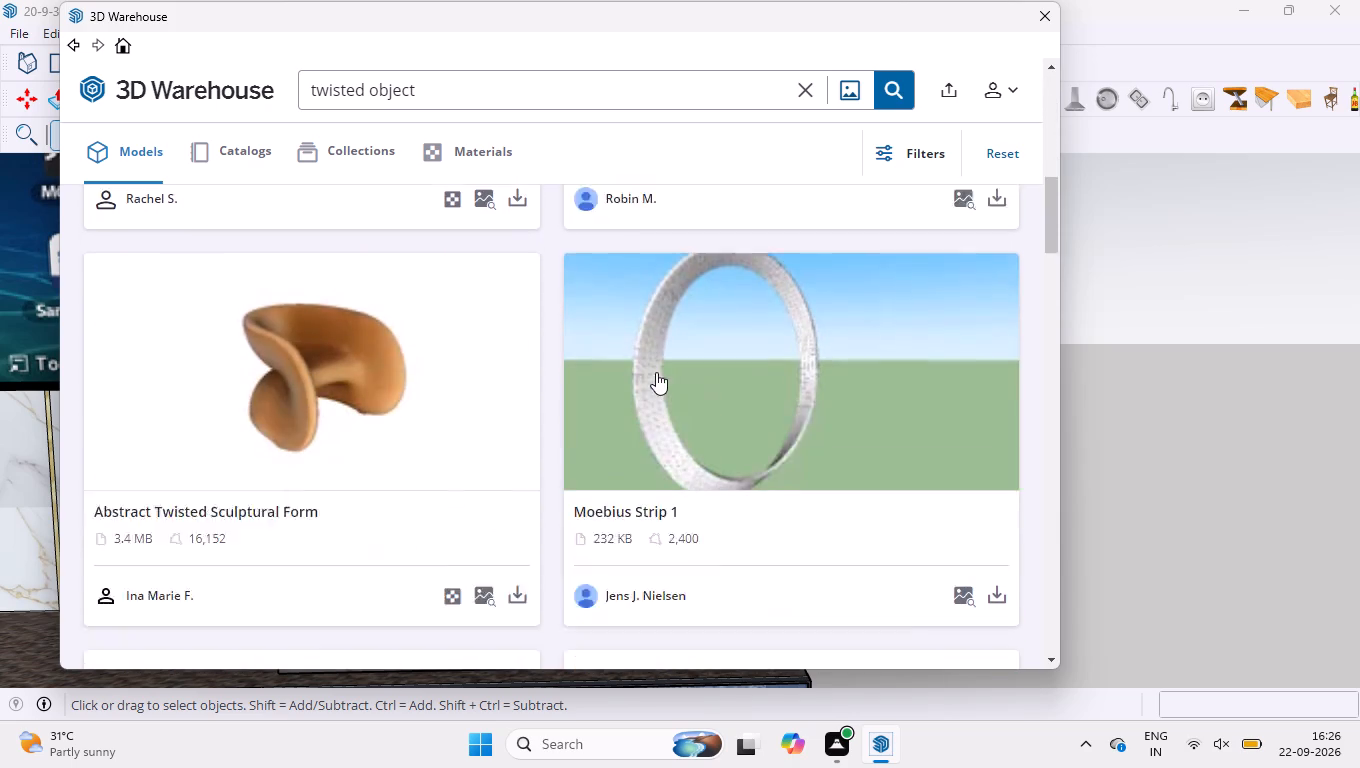
scroll(653, 370, "down", 7)
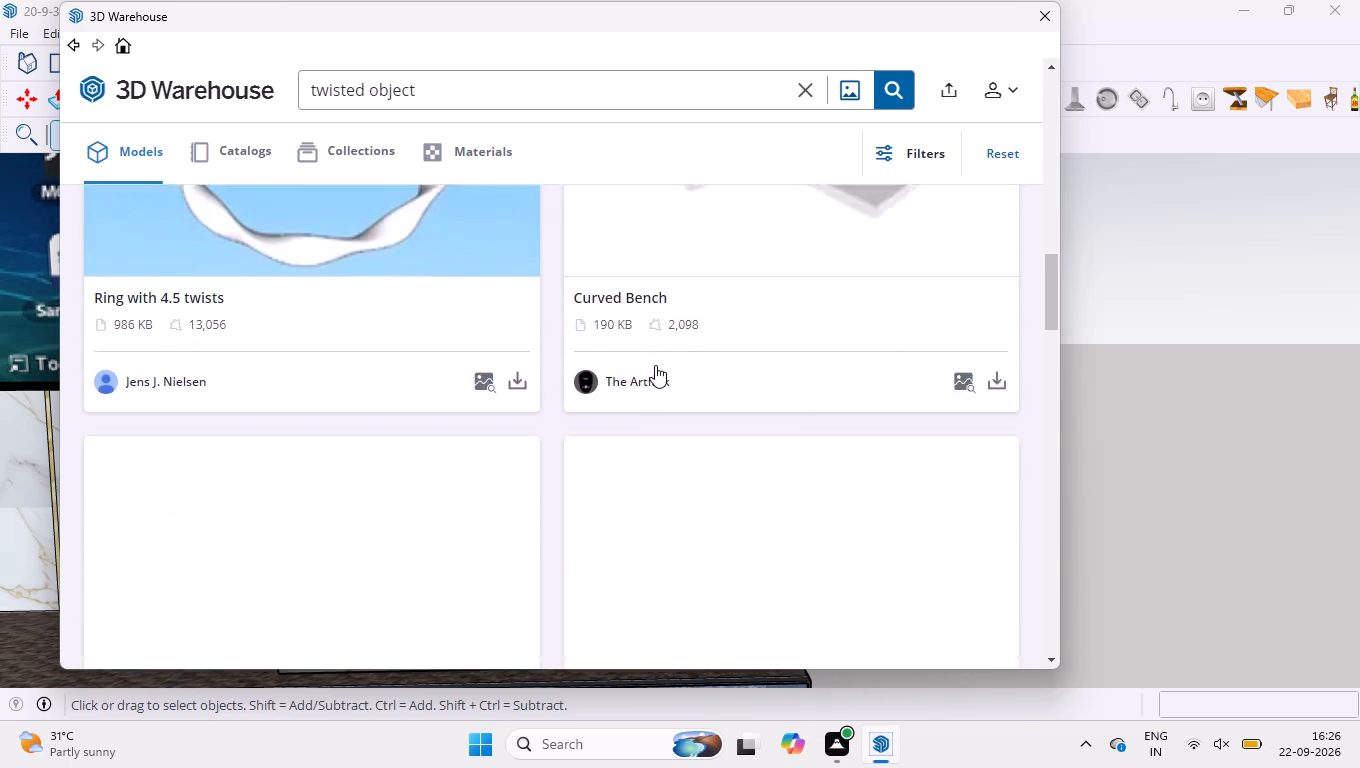
scroll(657, 352, "down", 3)
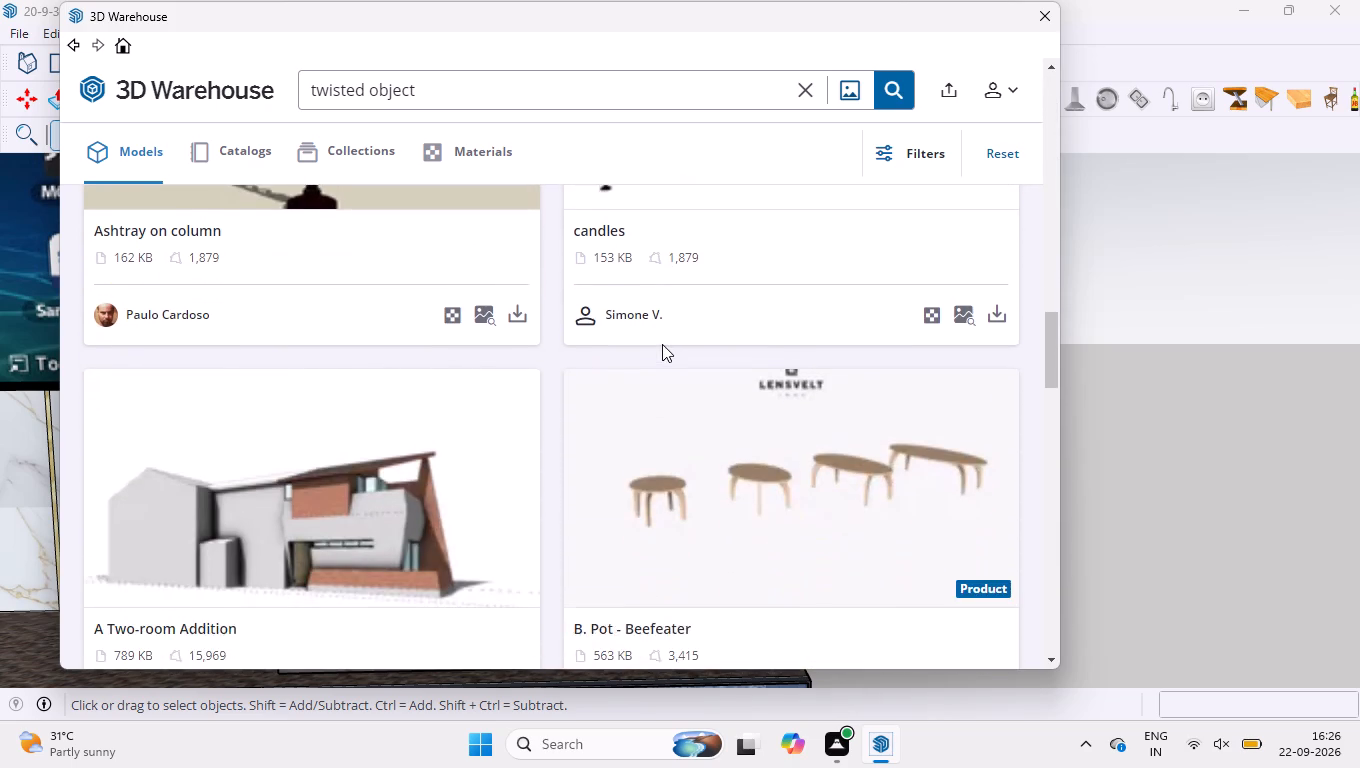
scroll(664, 341, "down", 8)
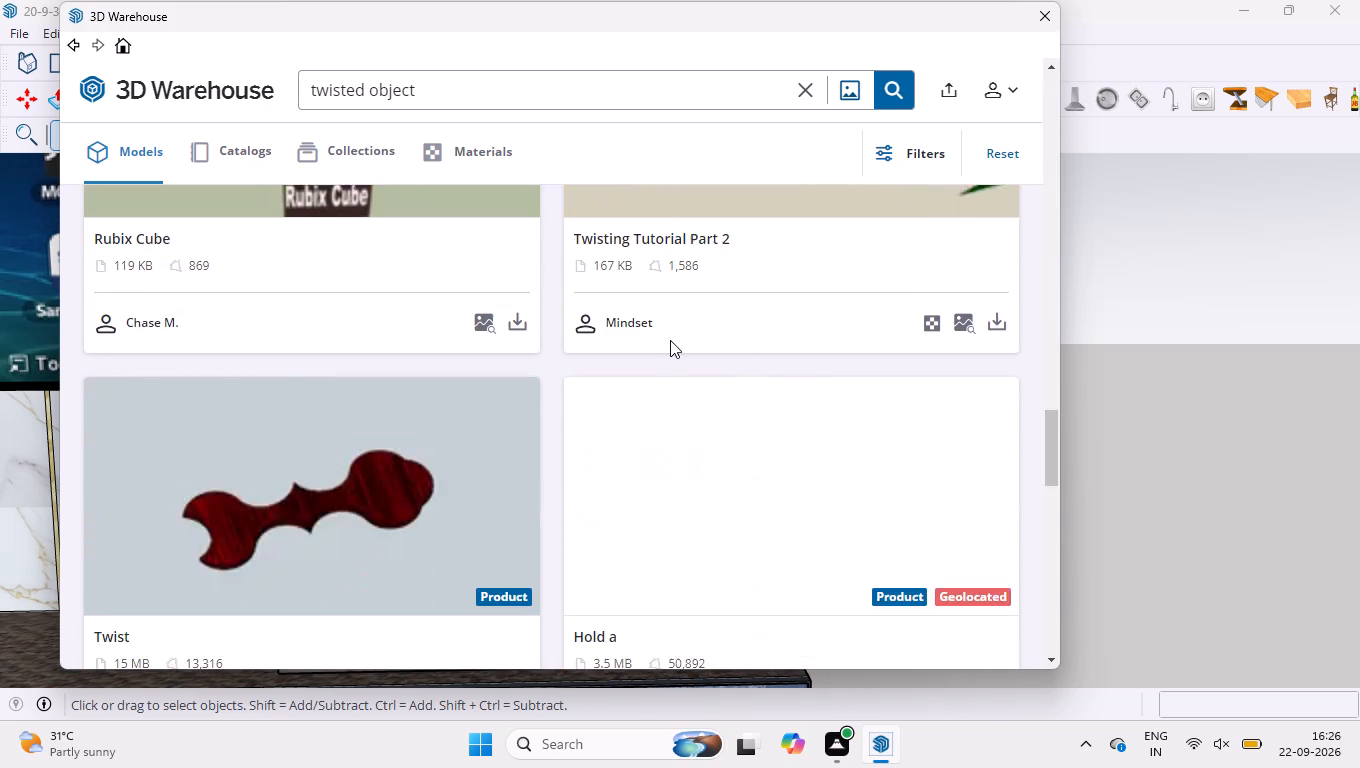
scroll(676, 332, "down", 5)
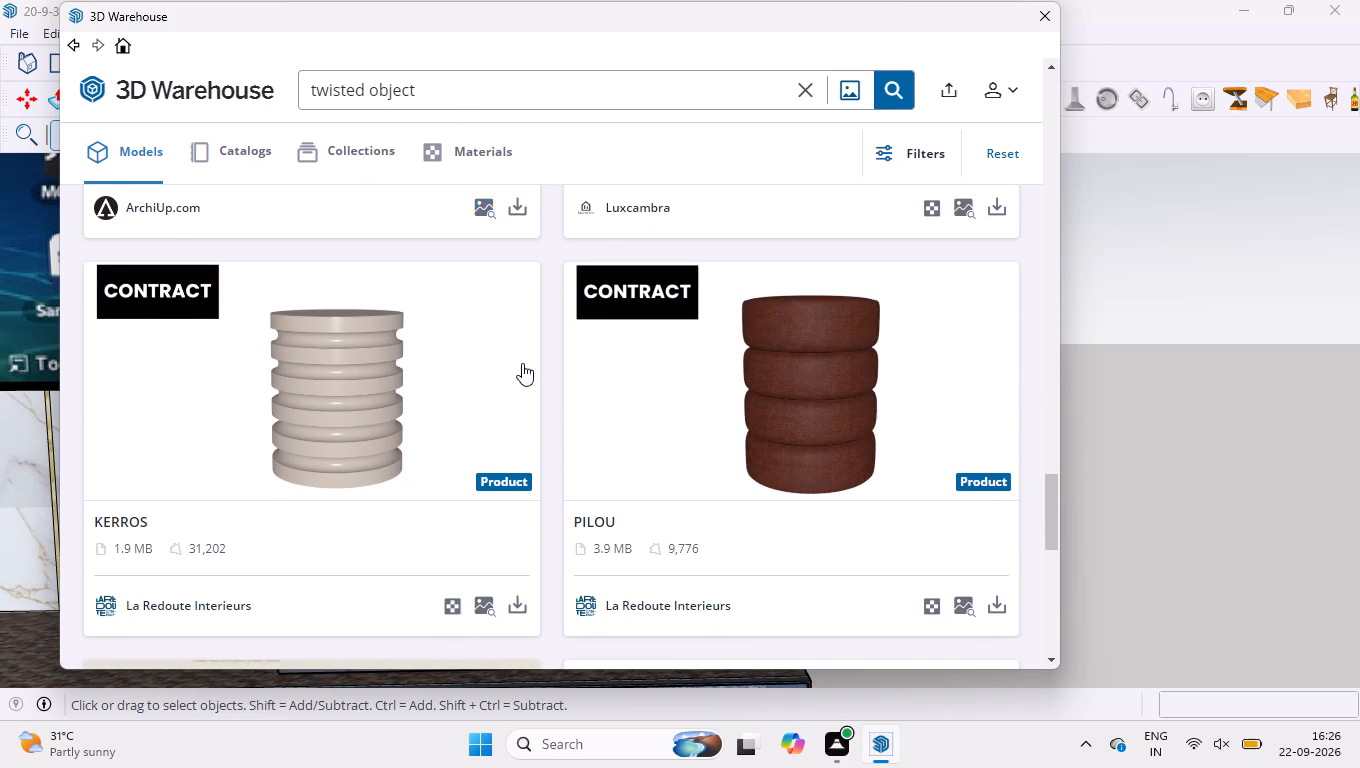
scroll(527, 370, "down", 8)
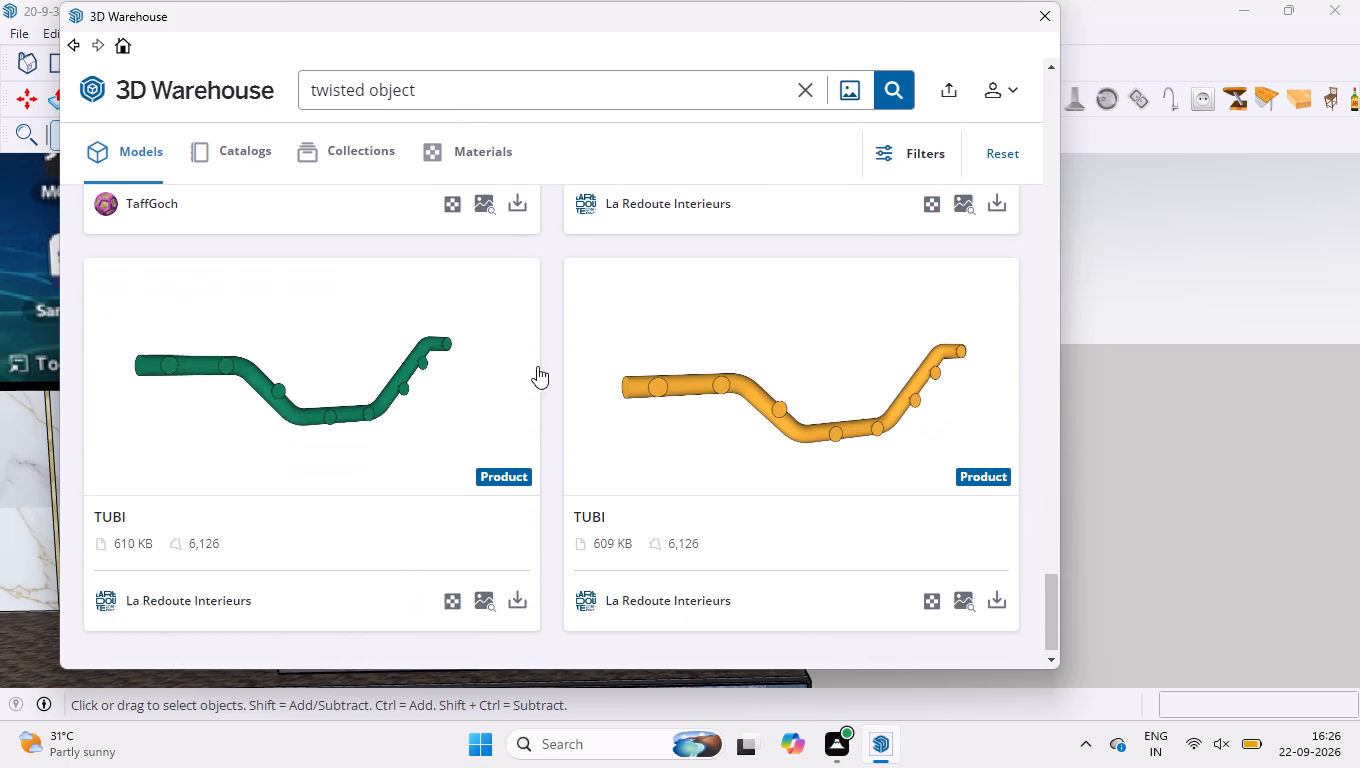
Check the end of the twisted object results and review the shelf column's remaining empty compartments.
scroll(540, 362, "down", 9)
scroll(696, 333, "down", 4)
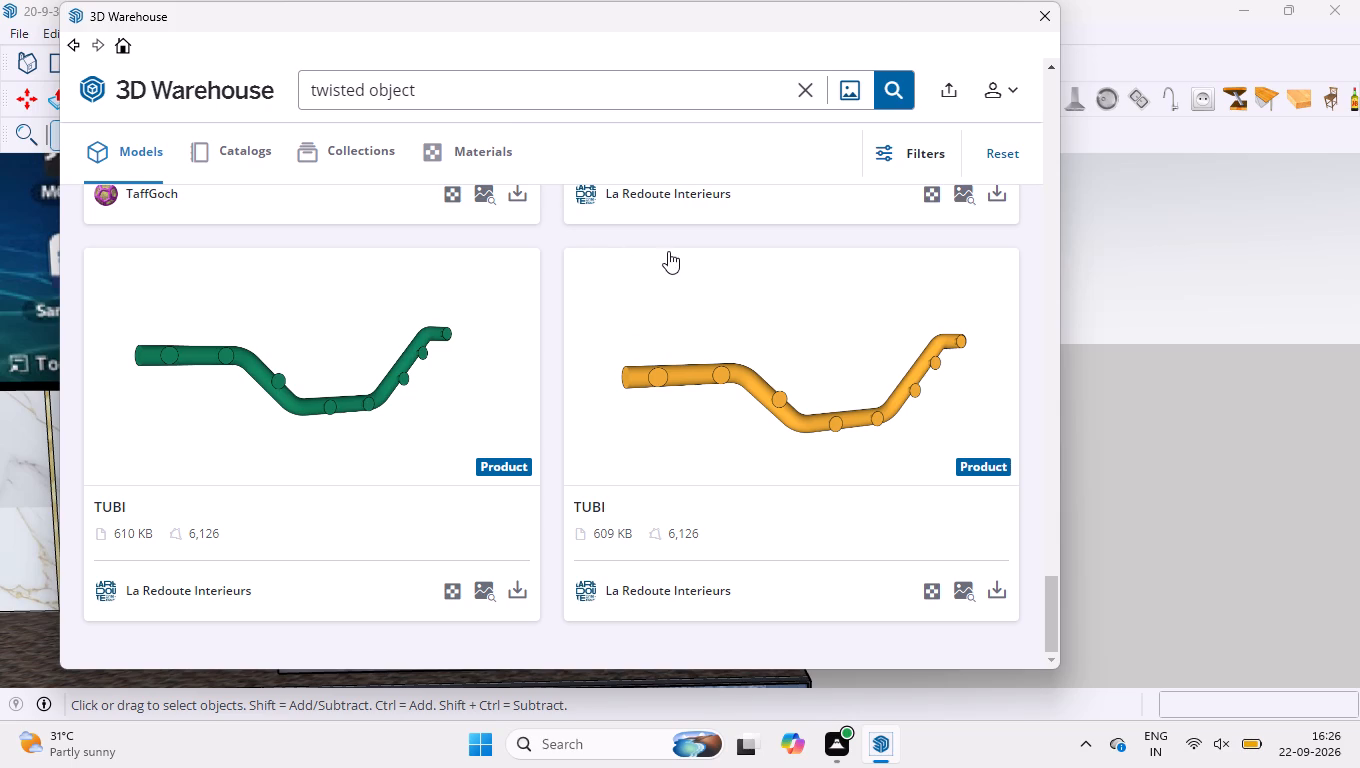
left_click(1036, 22)
scroll(957, 227, "down", 4)
scroll(873, 450, "down", 8)
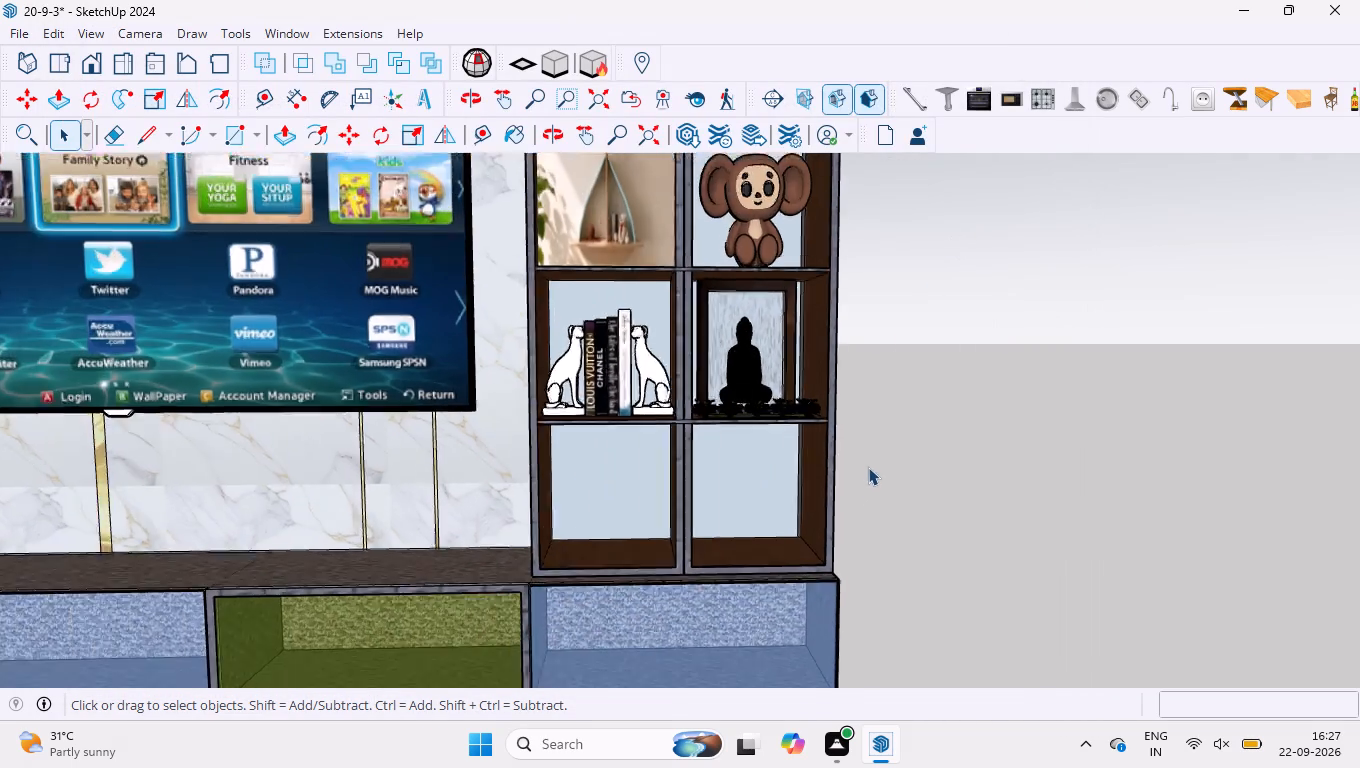
scroll(871, 462, "down", 10)
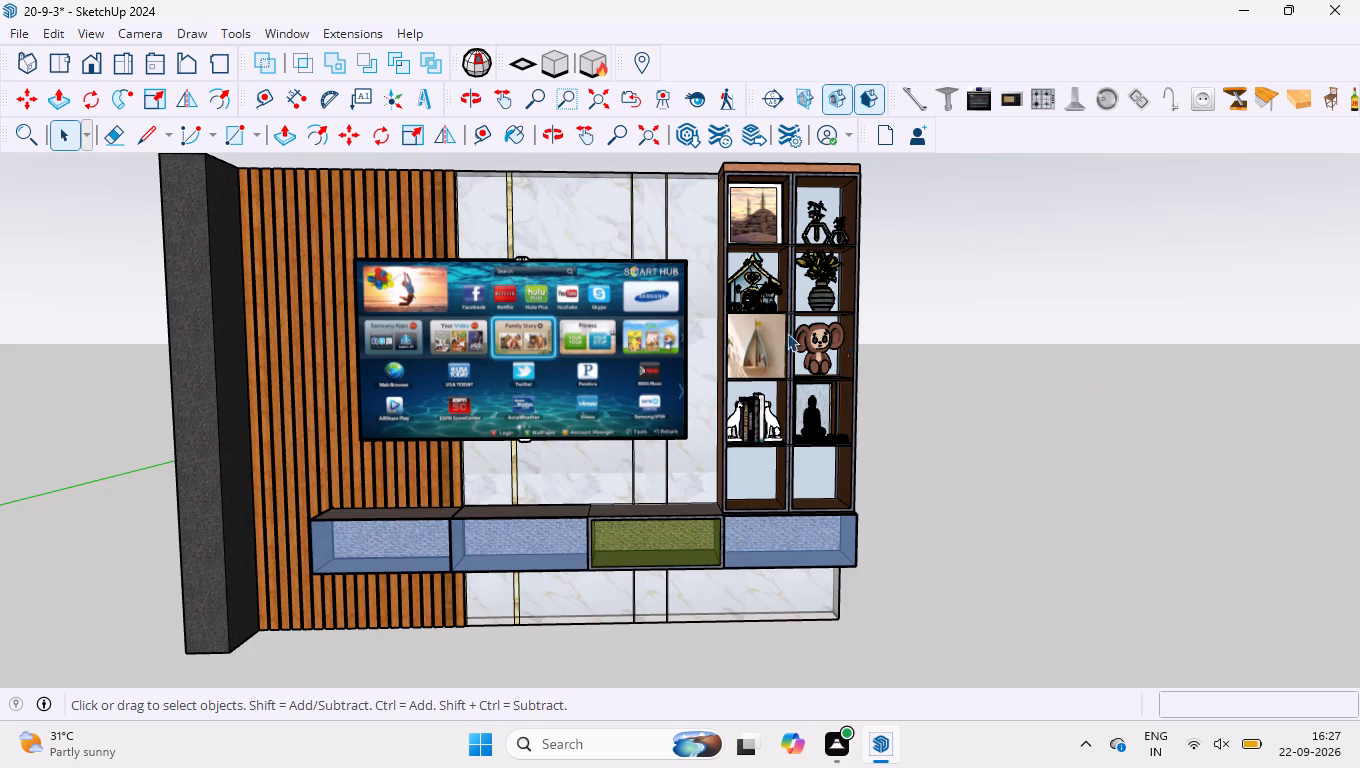
Load the CB2 Don't Get It Twisted marble decorative object from 3D Warehouse and place it beside the TV wall unit.
left_click(692, 139)
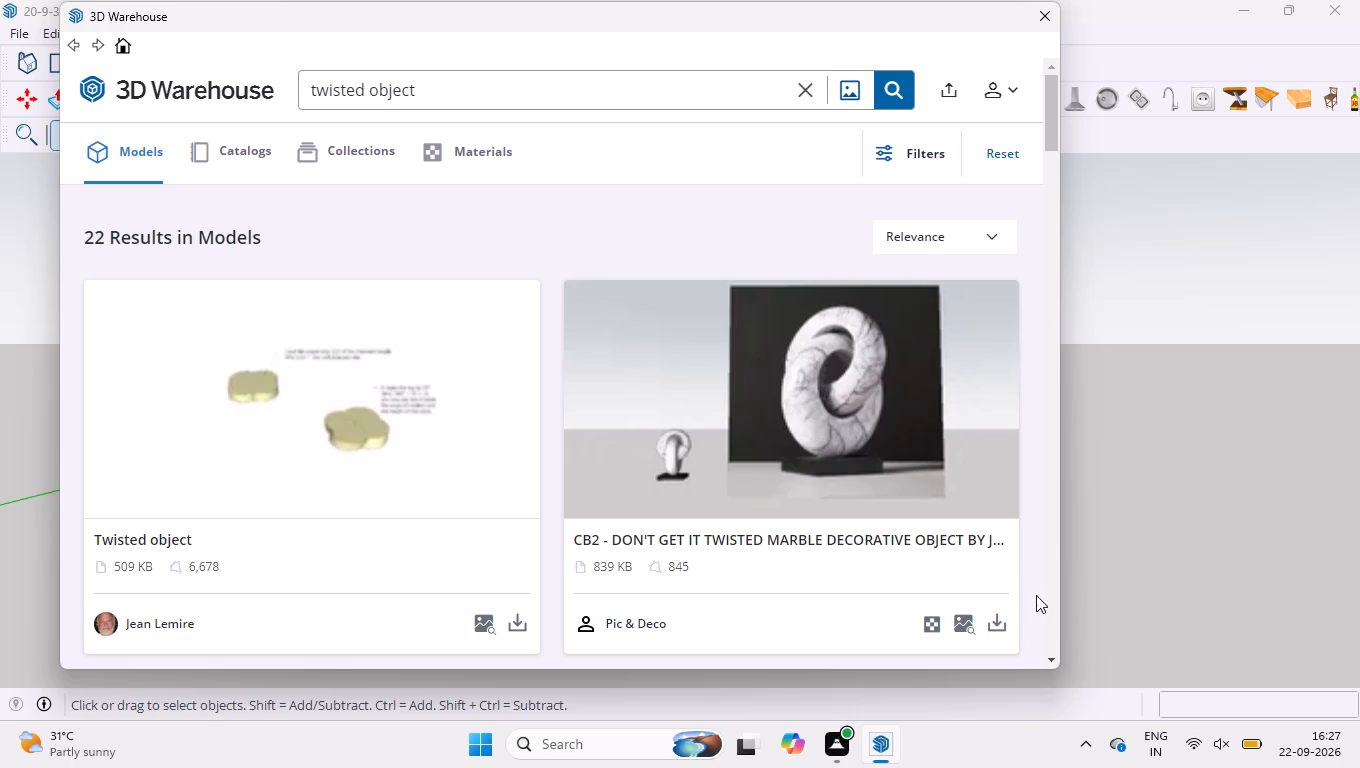
left_click(996, 626)
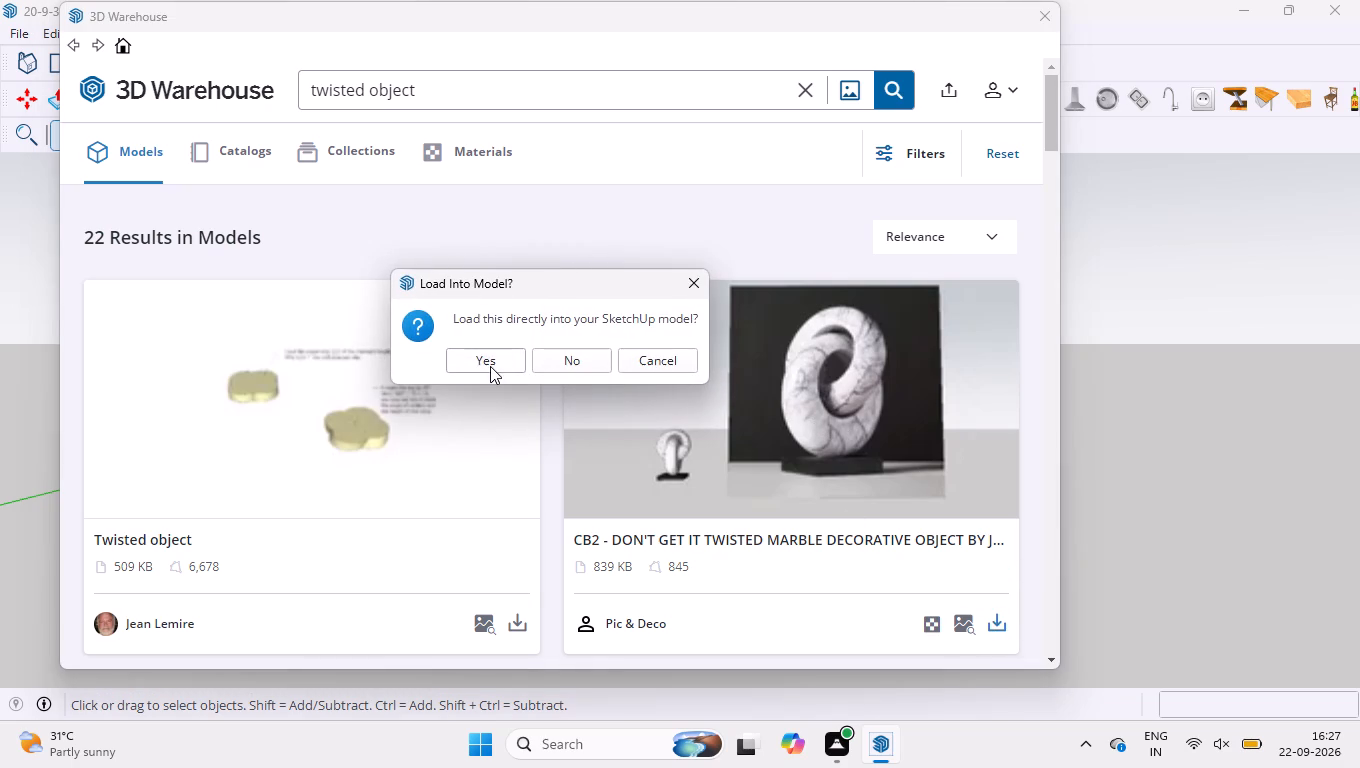
left_click(490, 367)
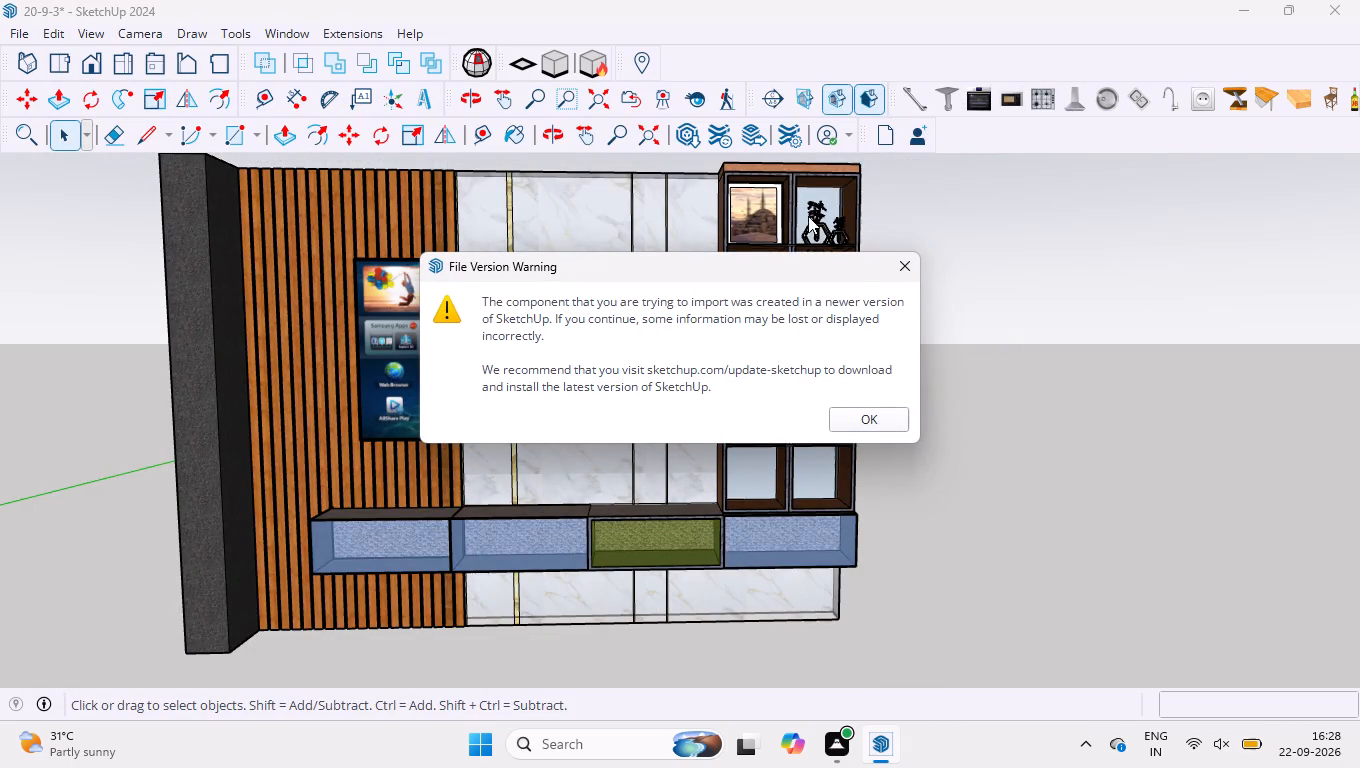
left_click(910, 256)
scroll(811, 384, "down", 8)
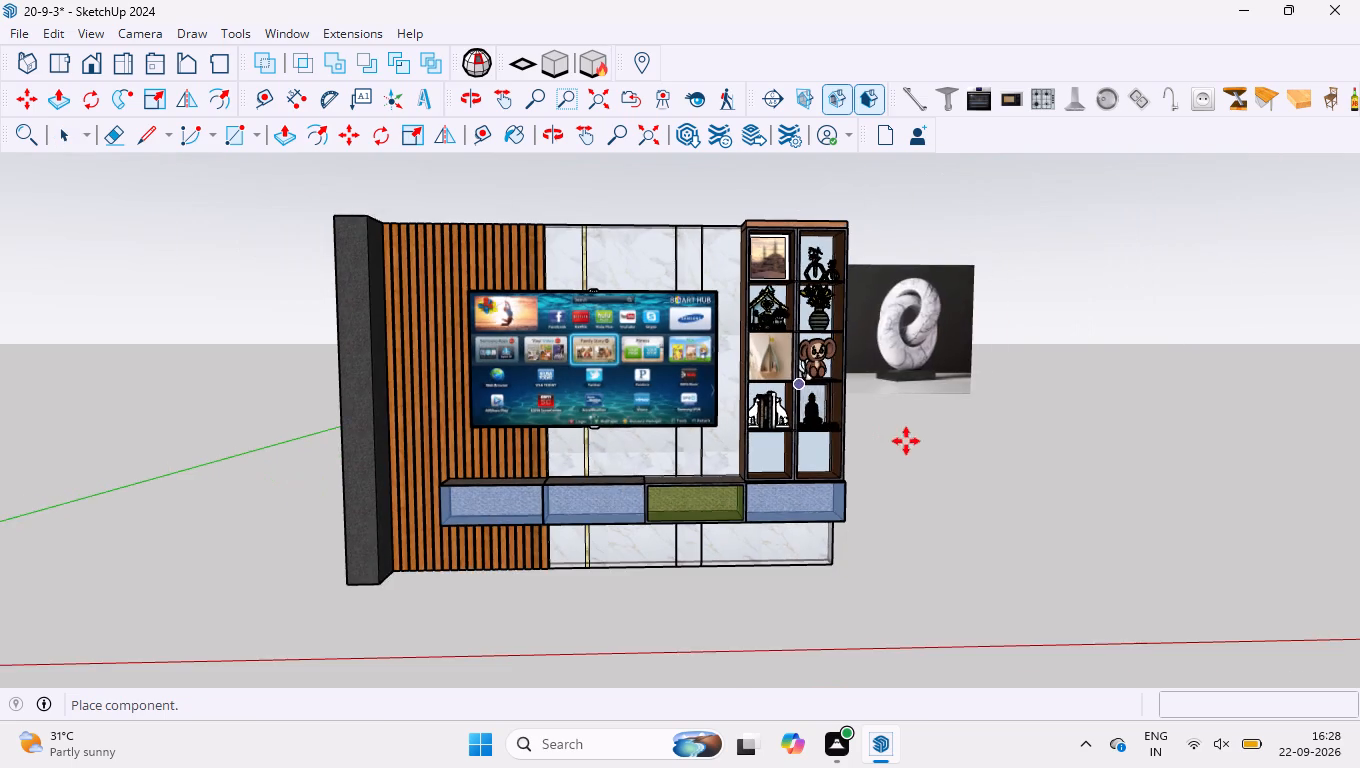
left_click(917, 498)
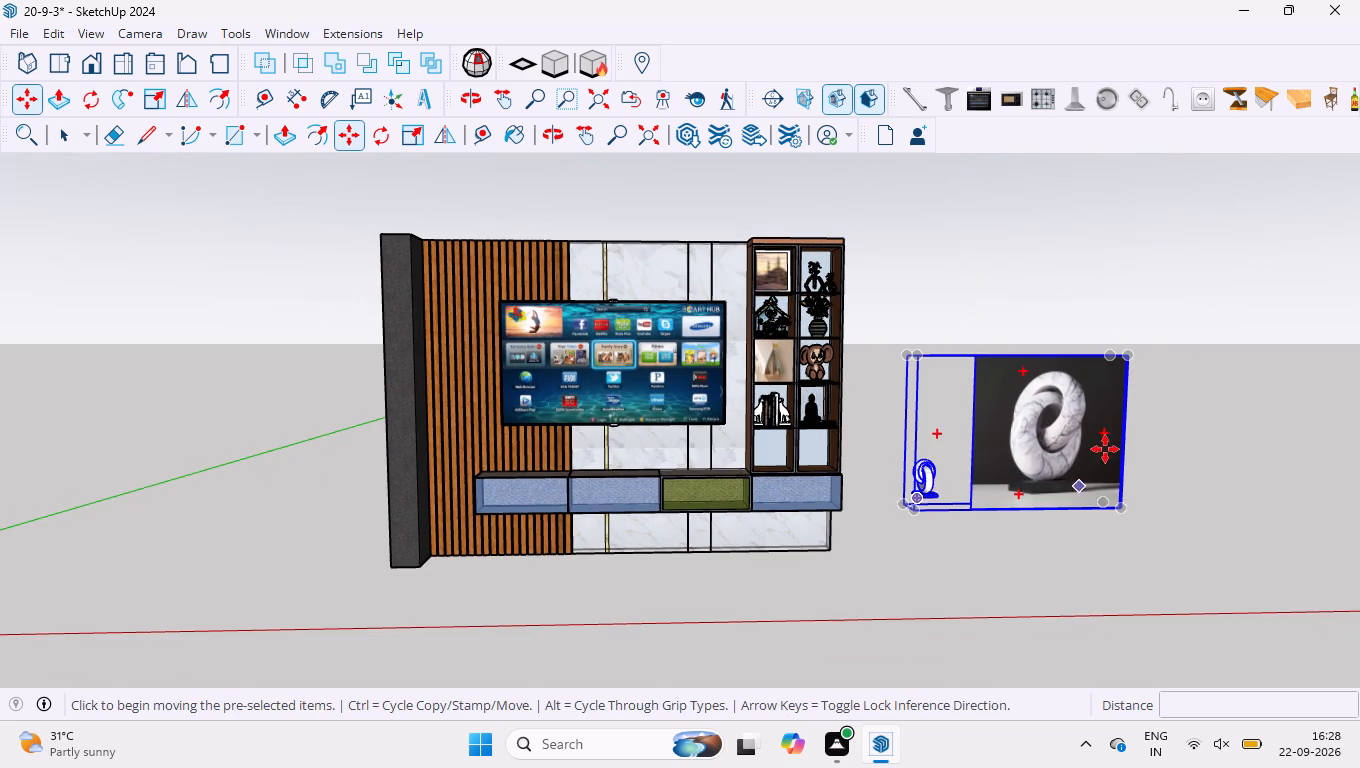
key("space")
Explode the imported marble object component and delete its reference picture, keeping only the small sculpture.
right_click(999, 391)
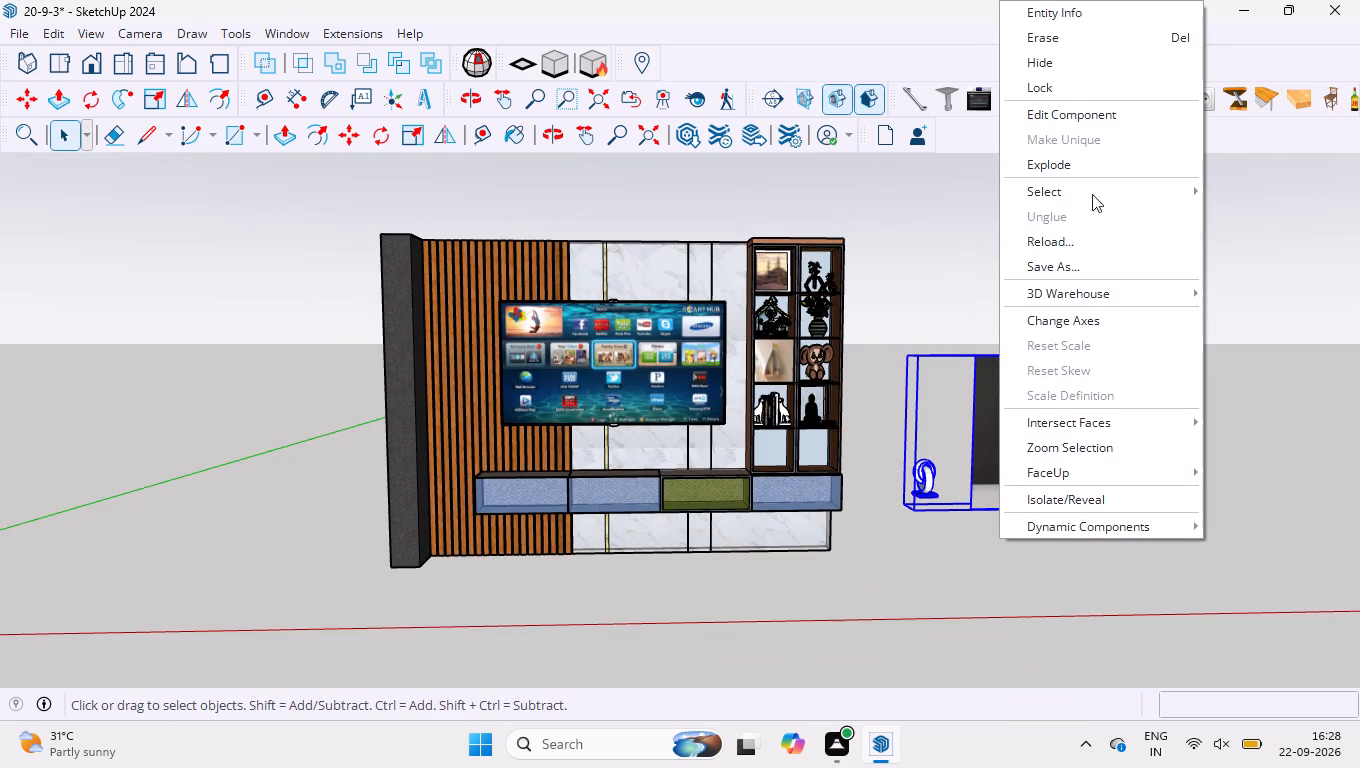
left_click(1063, 162)
left_click(1135, 286)
left_click(1058, 399)
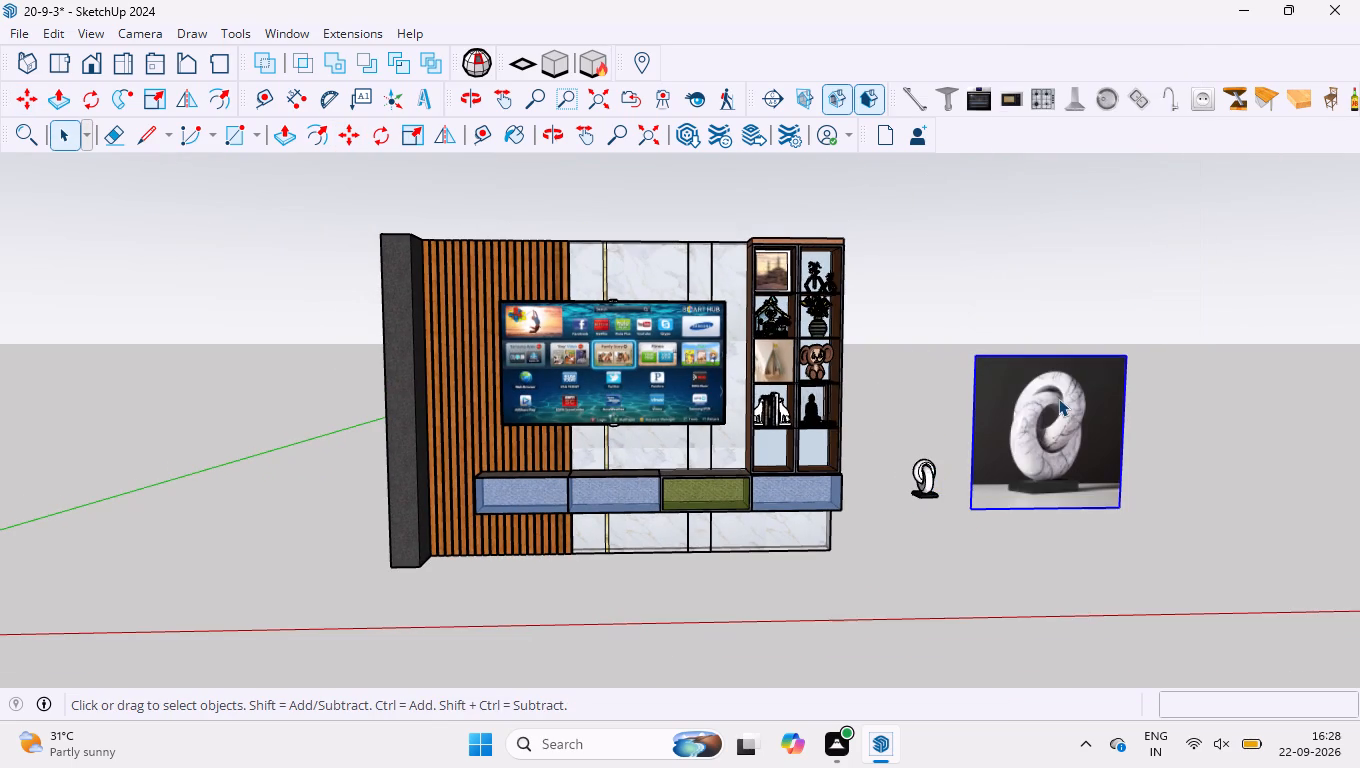
key("Delete")
Move the marble sculpture by its base corner to the back corner of the empty compartment below the dog bookends.
scroll(985, 481, "up", 7)
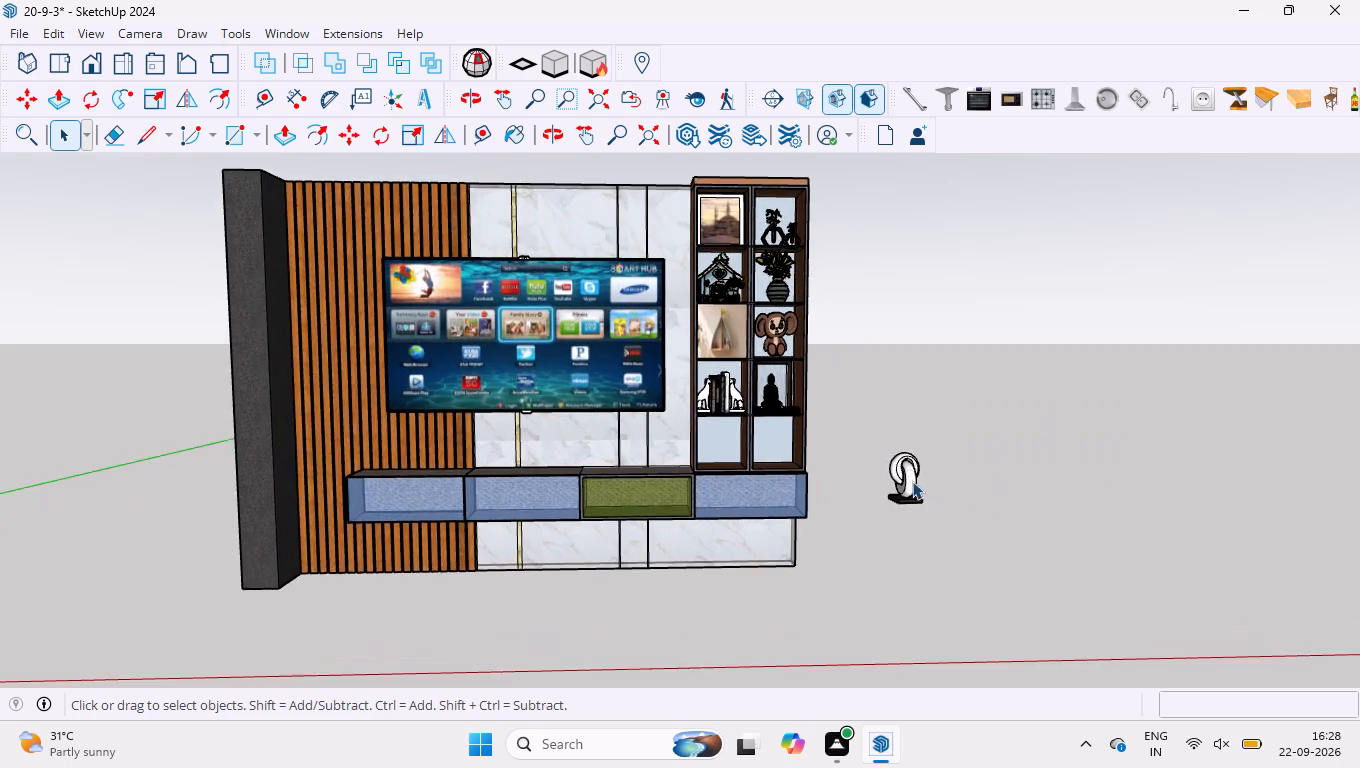
scroll(912, 481, "up", 6)
left_click_drag(845, 413, 992, 638)
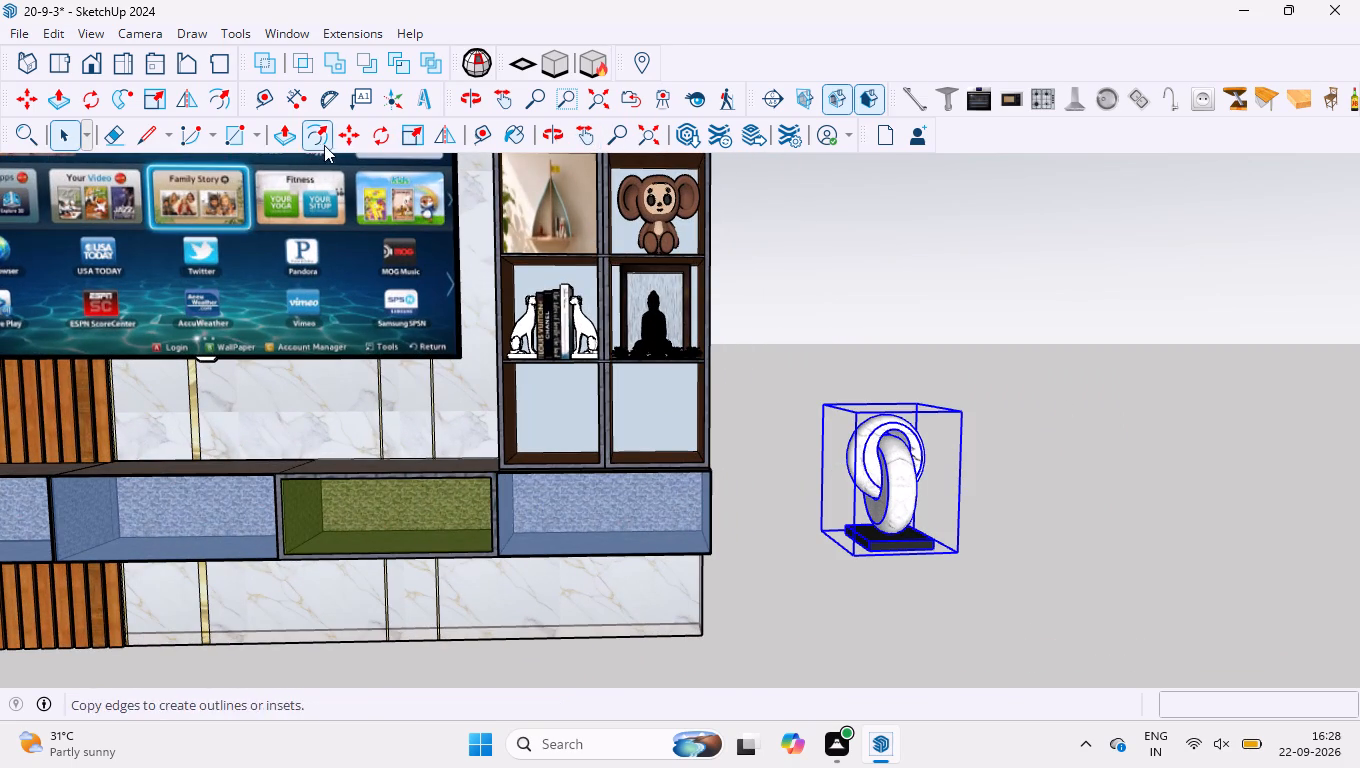
left_click(348, 133)
left_click(823, 531)
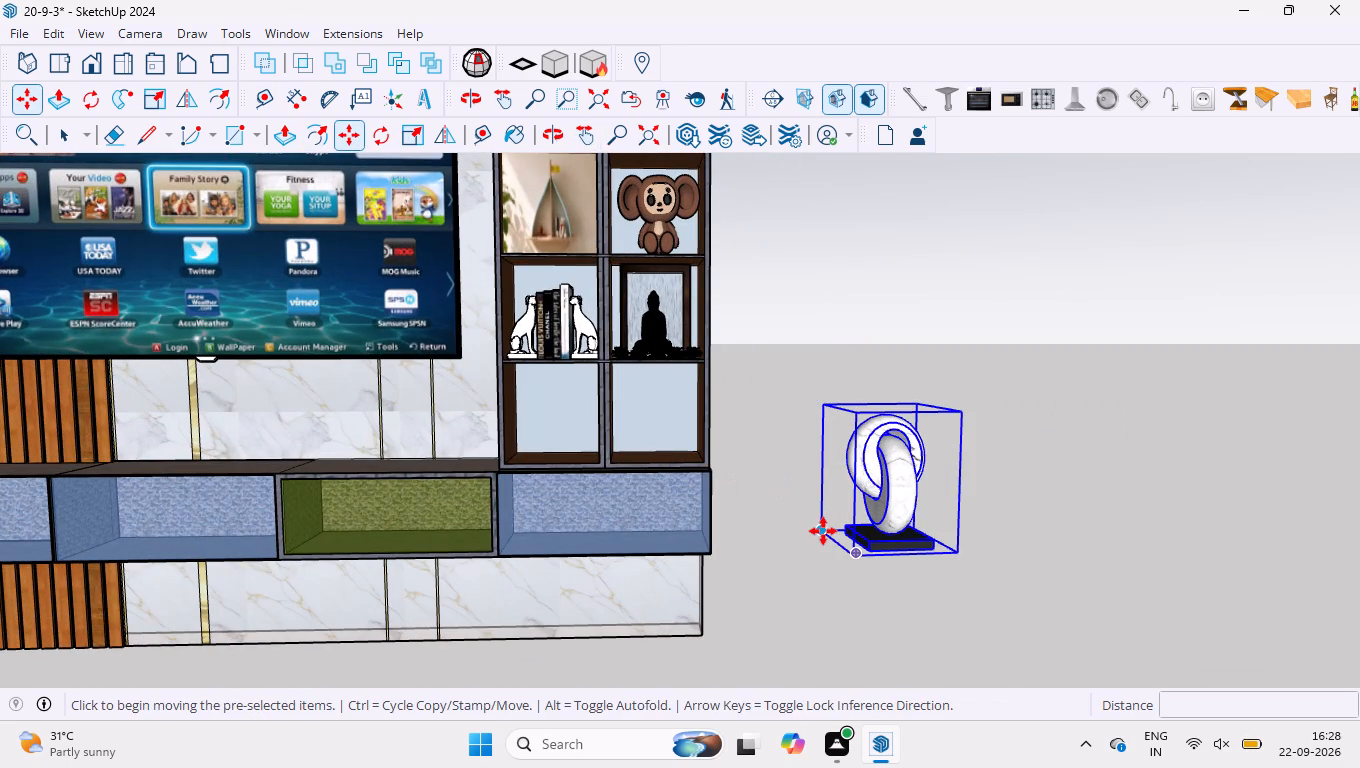
scroll(568, 427, "up", 18)
scroll(458, 494, "up", 1)
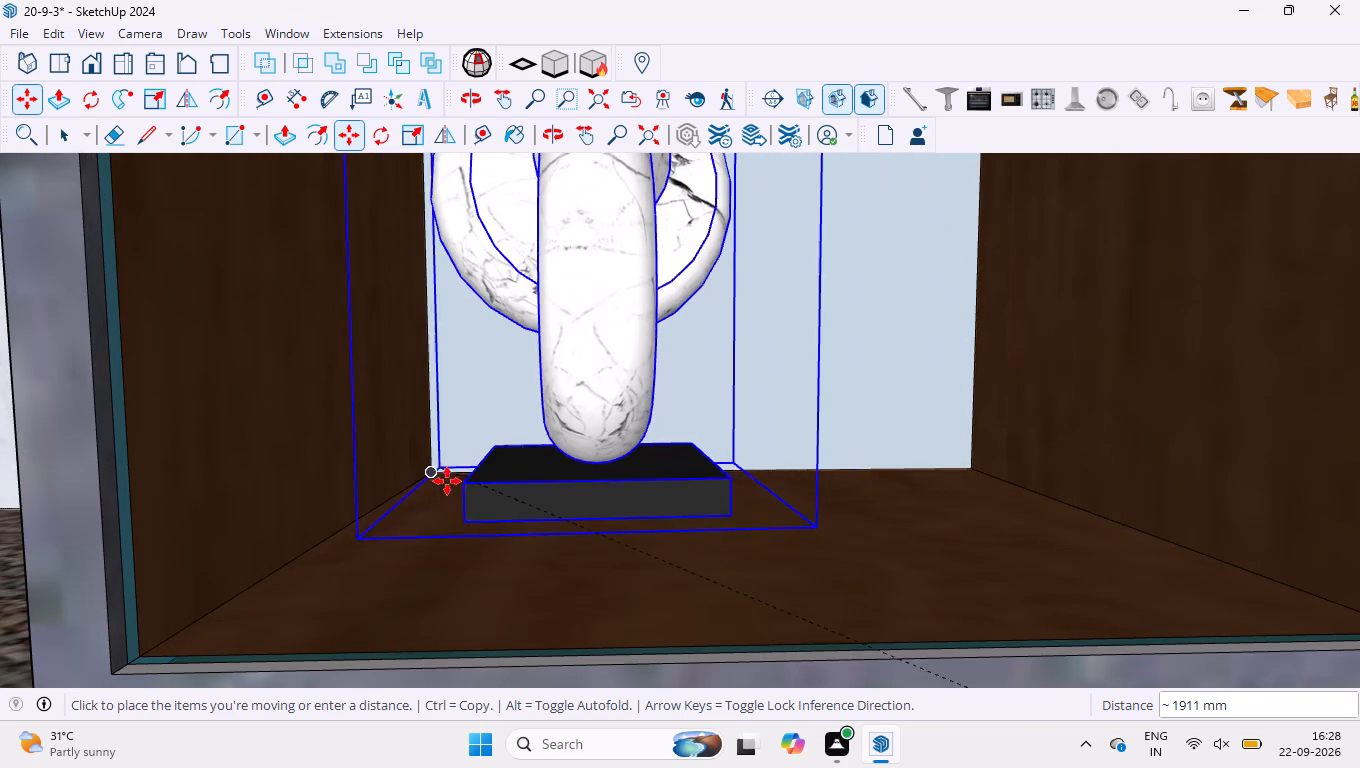
left_click(437, 479)
Scale the marble sculpture along the red axis by about 1.77 to widen it across the compartment.
scroll(669, 602, "down", 11)
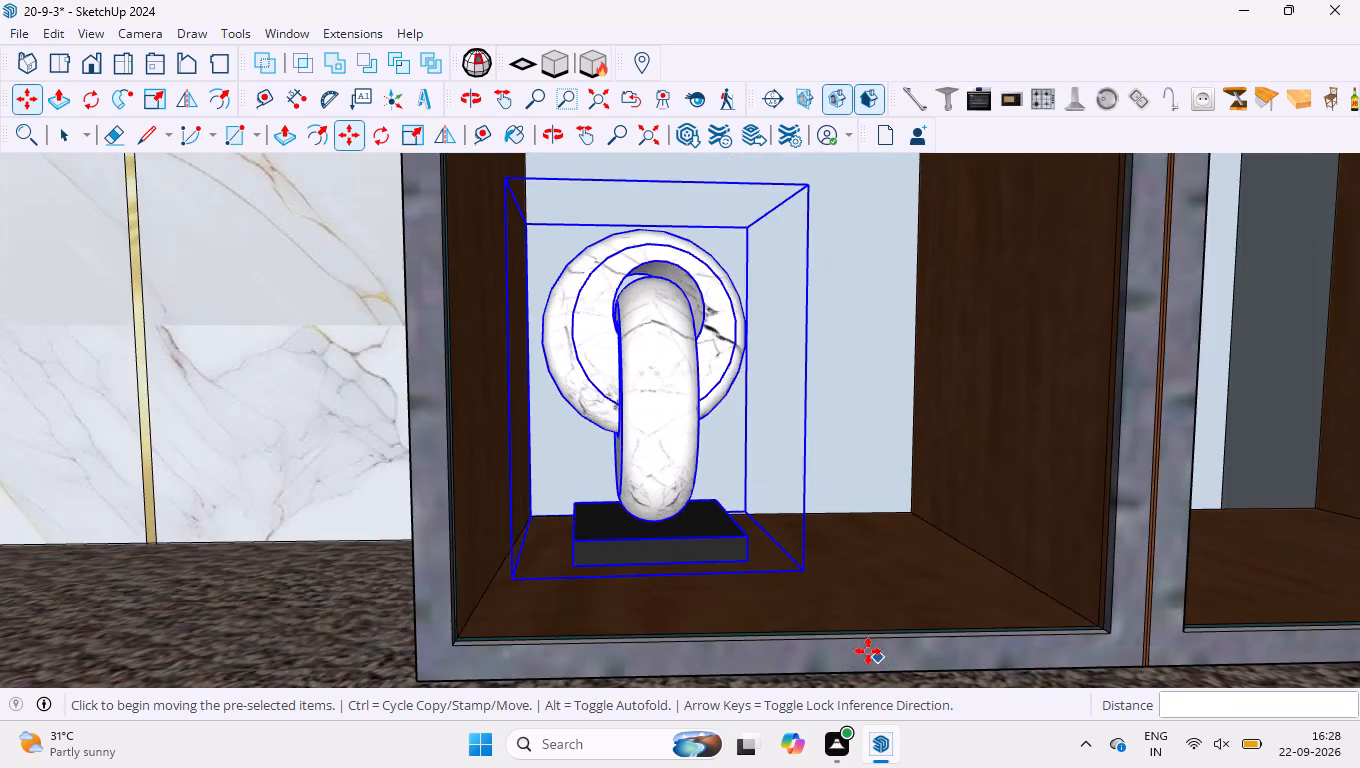
scroll(868, 651, "down", 2)
scroll(841, 560, "down", 4)
middle_click_drag(872, 564, 752, 599)
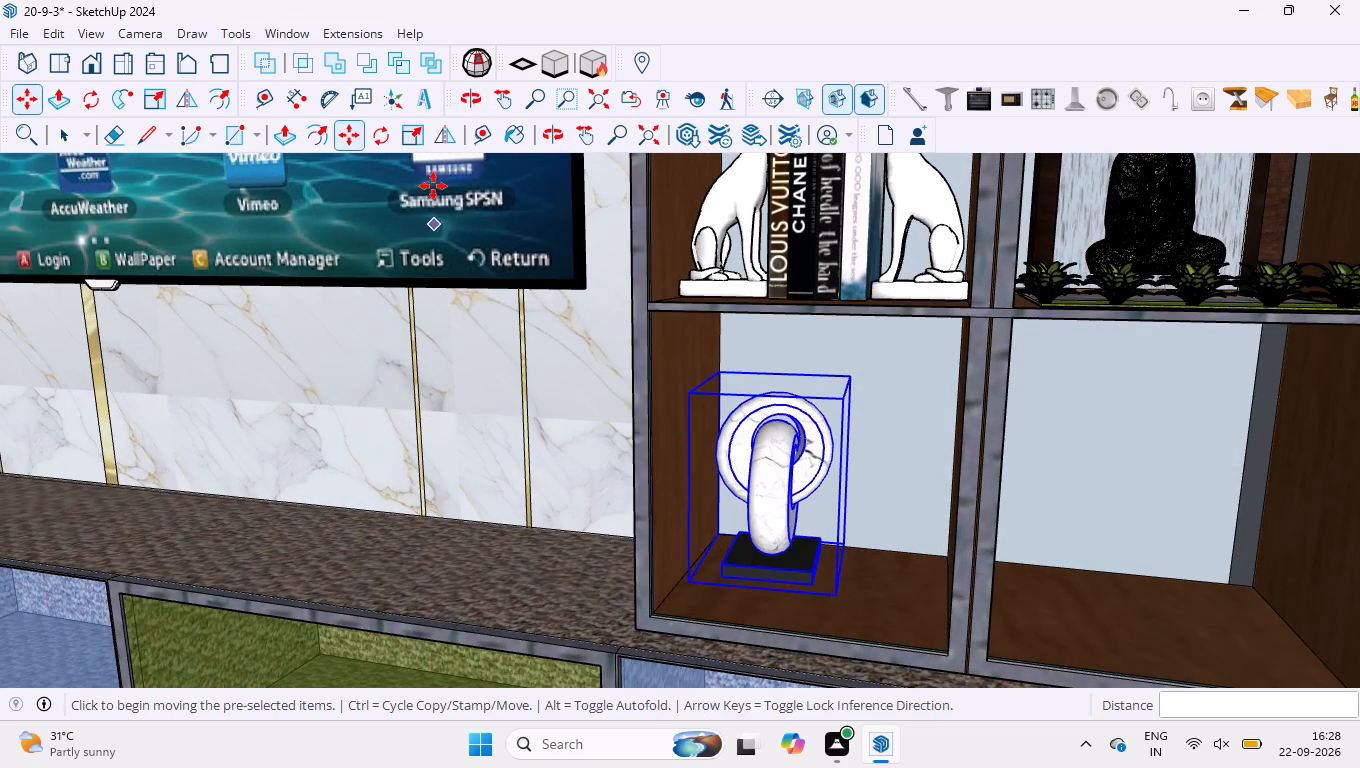
left_click(411, 131)
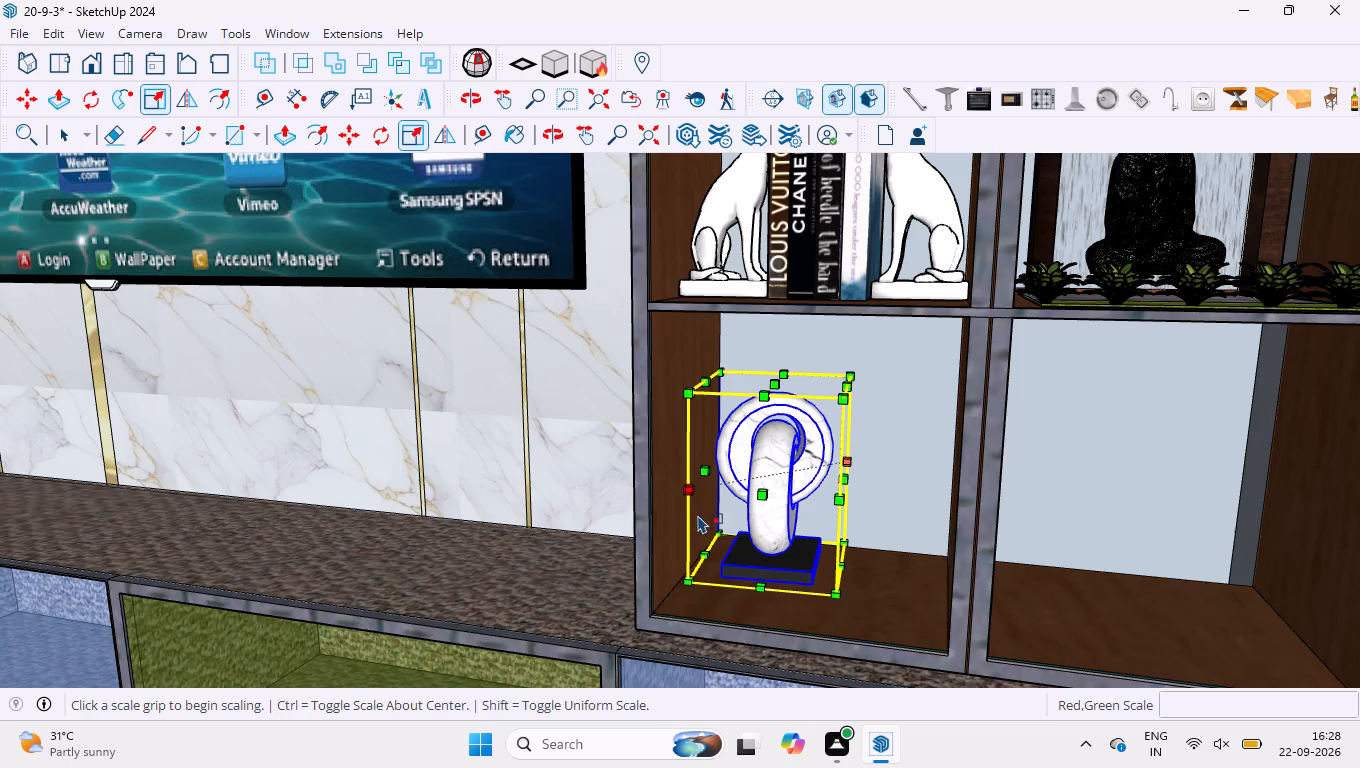
scroll(698, 515, "down", 4)
middle_click_drag(763, 551, 777, 546)
scroll(807, 498, "up", 7)
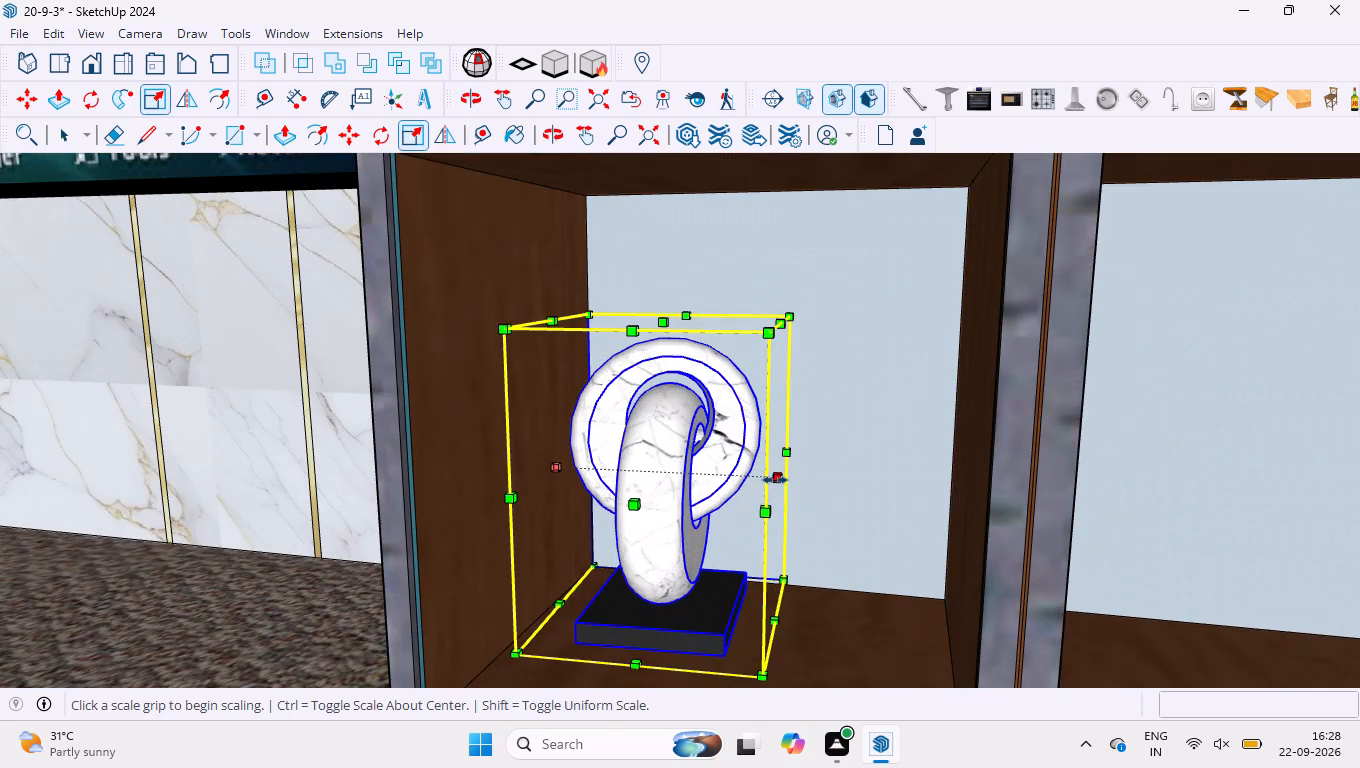
left_click(780, 478)
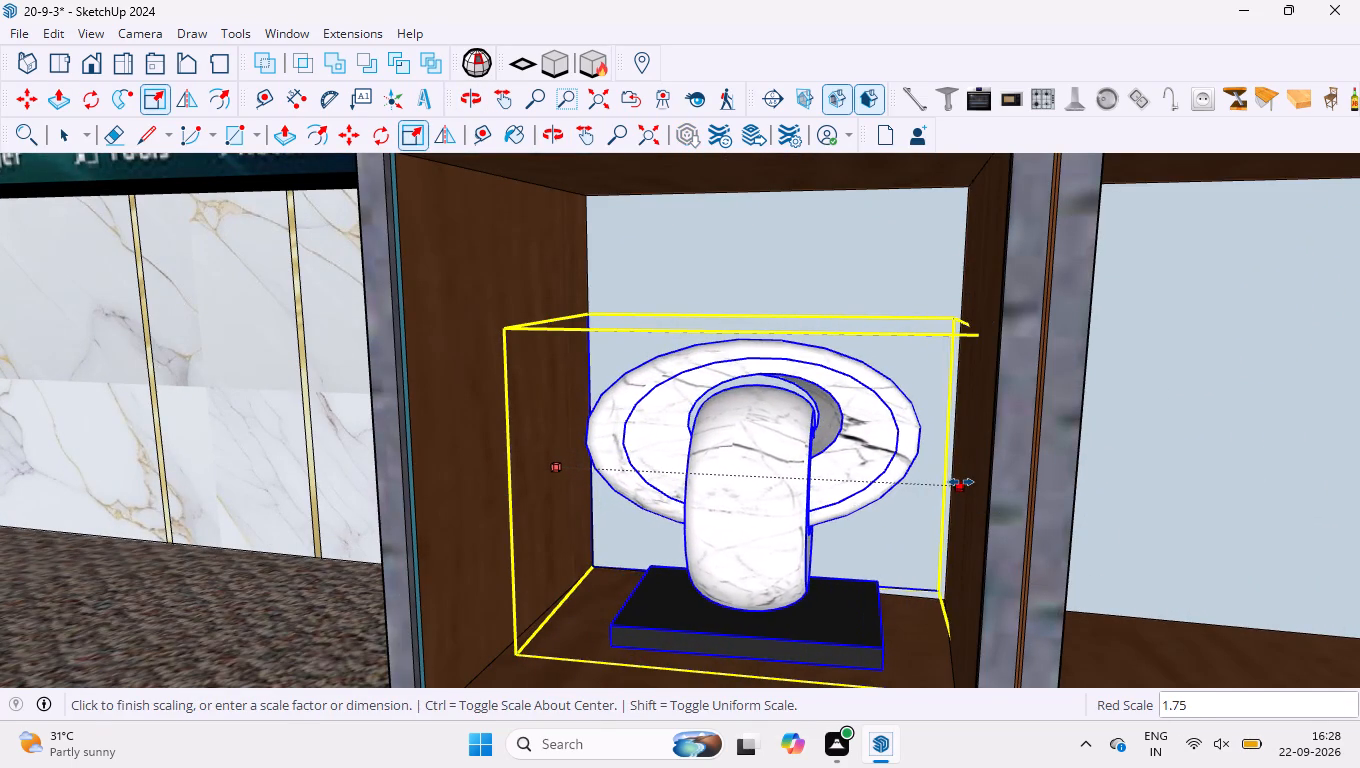
left_click(947, 482)
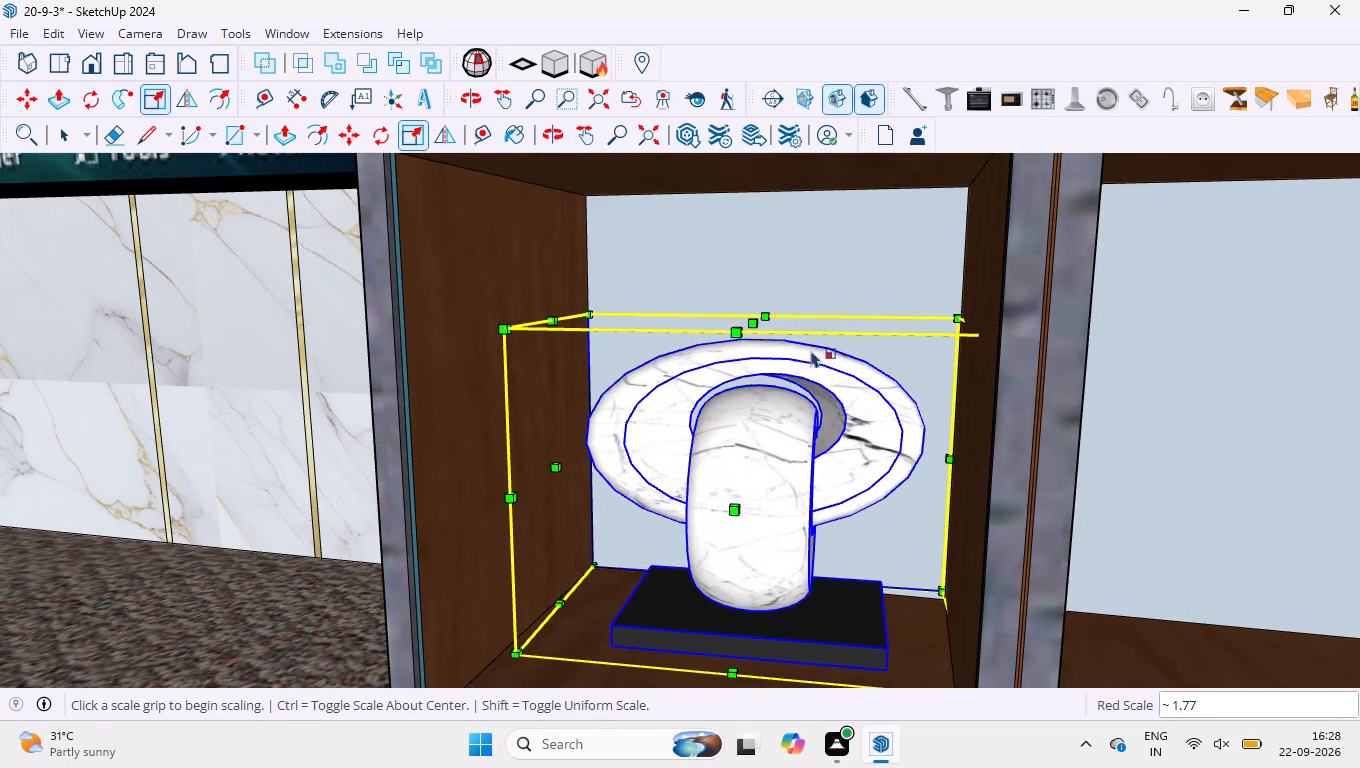
Scale the marble sculpture's height along the blue axis by about 1.44 to reach the shelf above.
left_click(757, 326)
scroll(749, 289, "down", 4)
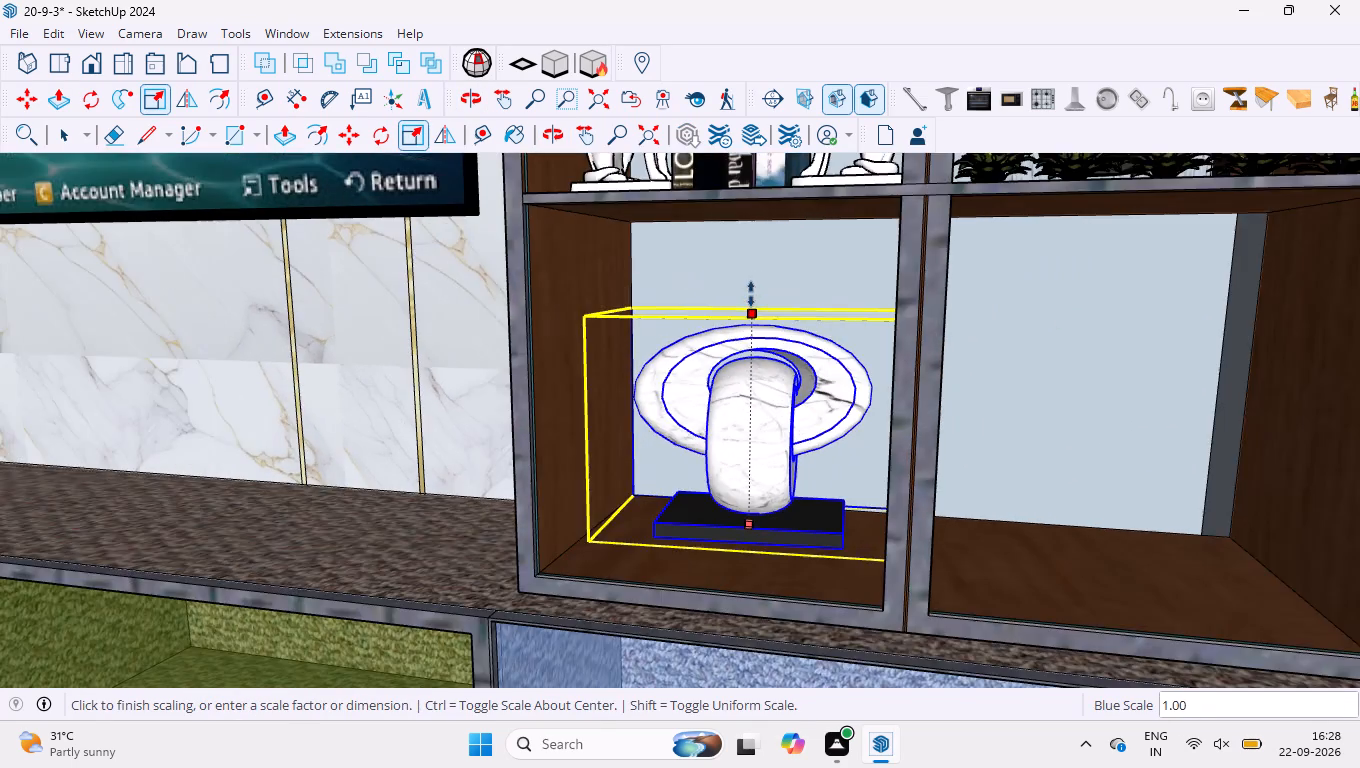
scroll(751, 294, "down", 3)
scroll(755, 255, "up", 6)
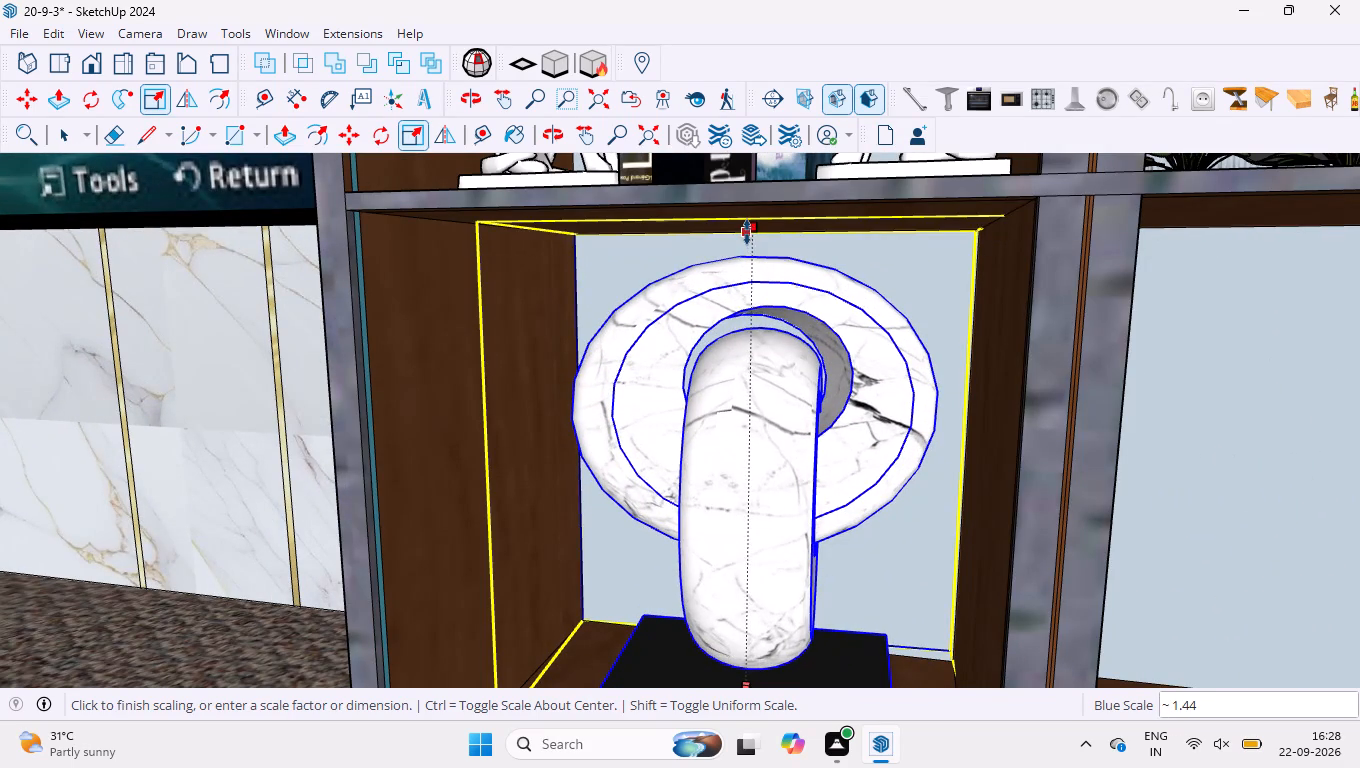
left_click(747, 232)
scroll(774, 353, "down", 13)
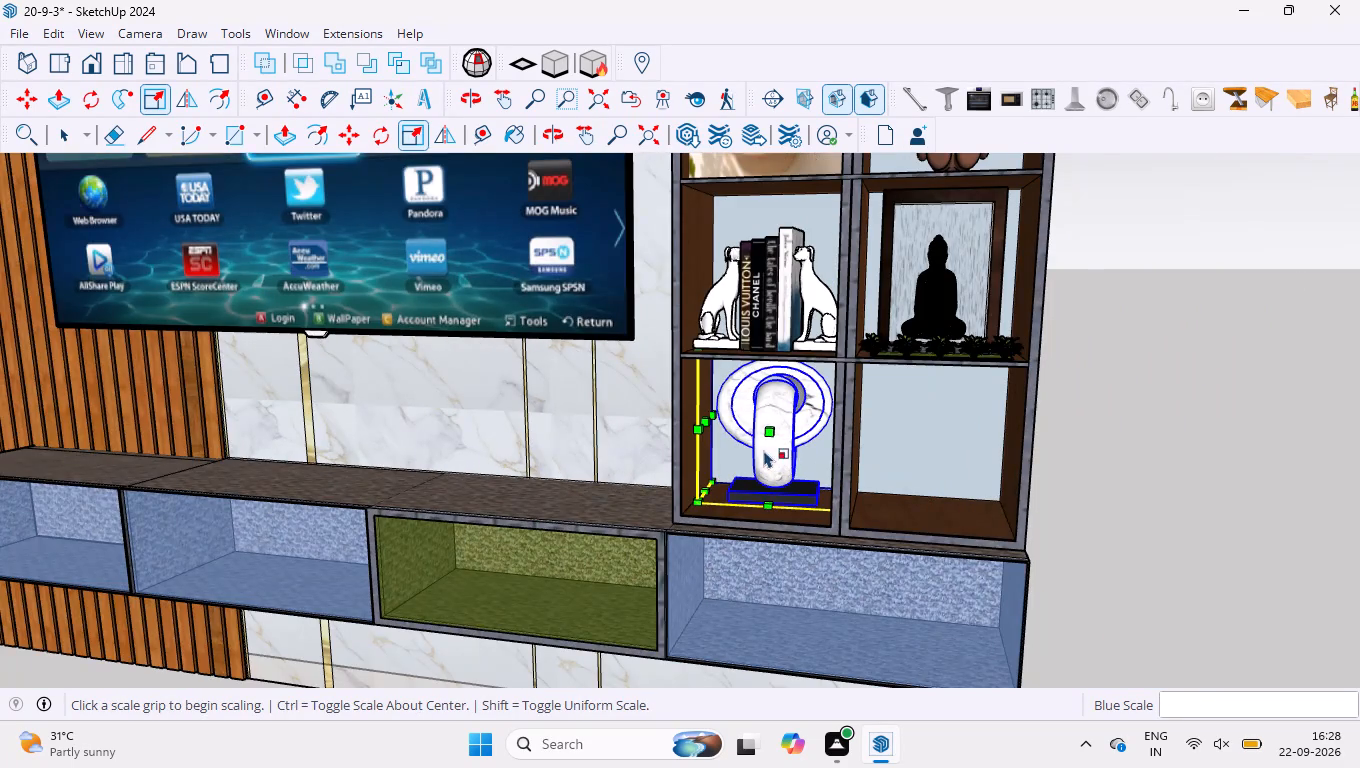
scroll(756, 448, "up", 4)
key("space")
Examine the scaled marble sculpture in its compartment and the overall TV wall unit from different distances and angles.
scroll(697, 453, "down", 3)
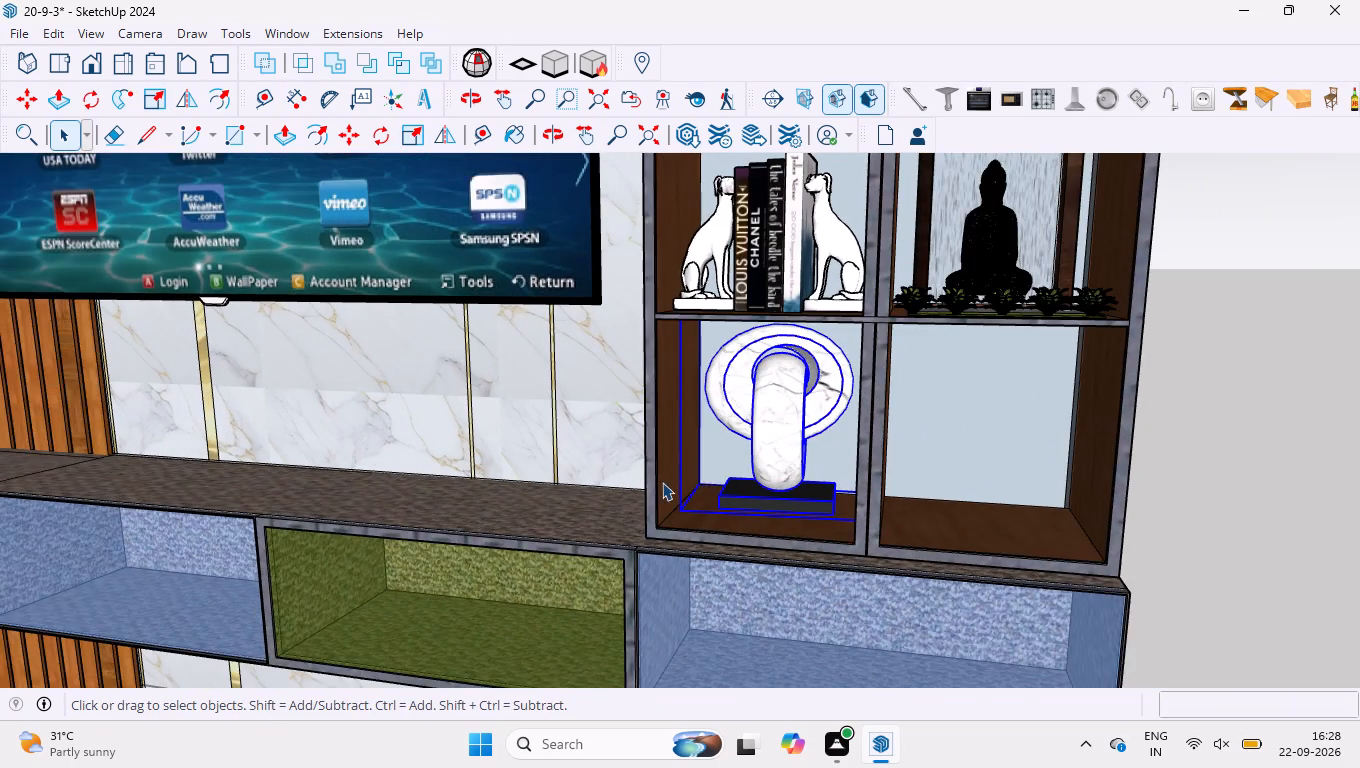
scroll(736, 457, "up", 2)
scroll(729, 472, "down", 4)
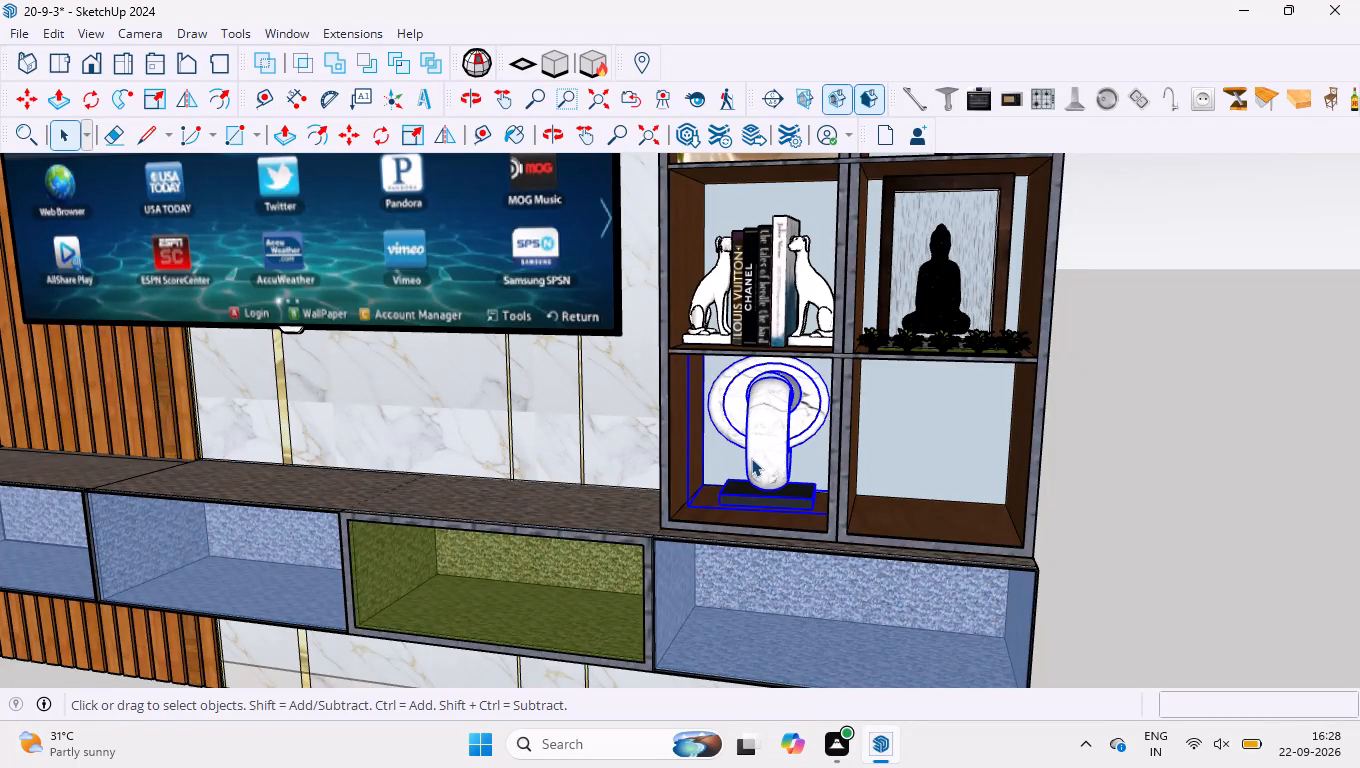
scroll(853, 473, "down", 3)
left_click(1080, 514)
scroll(697, 448, "down", 5)
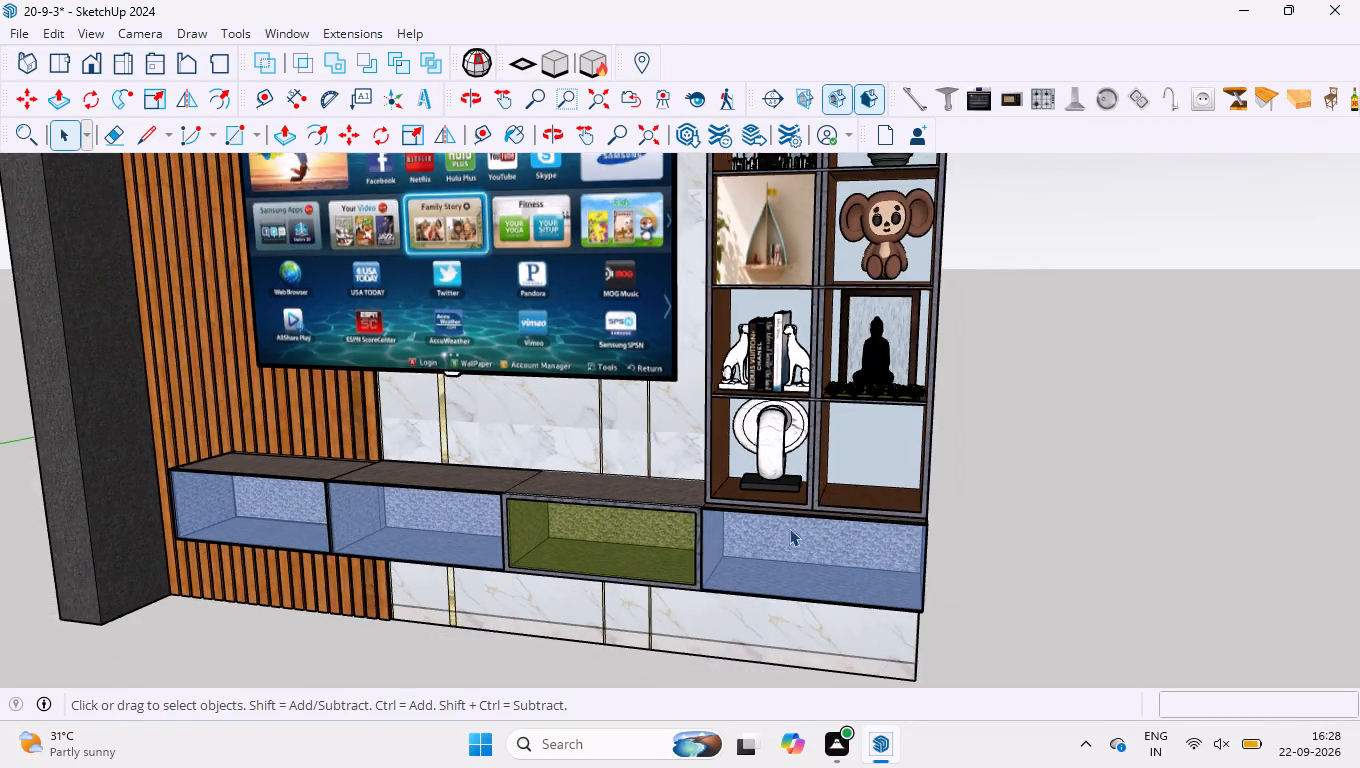
scroll(789, 528, "down", 6)
scroll(814, 459, "up", 6)
middle_click_drag(779, 481, 737, 416)
scroll(795, 480, "down", 3)
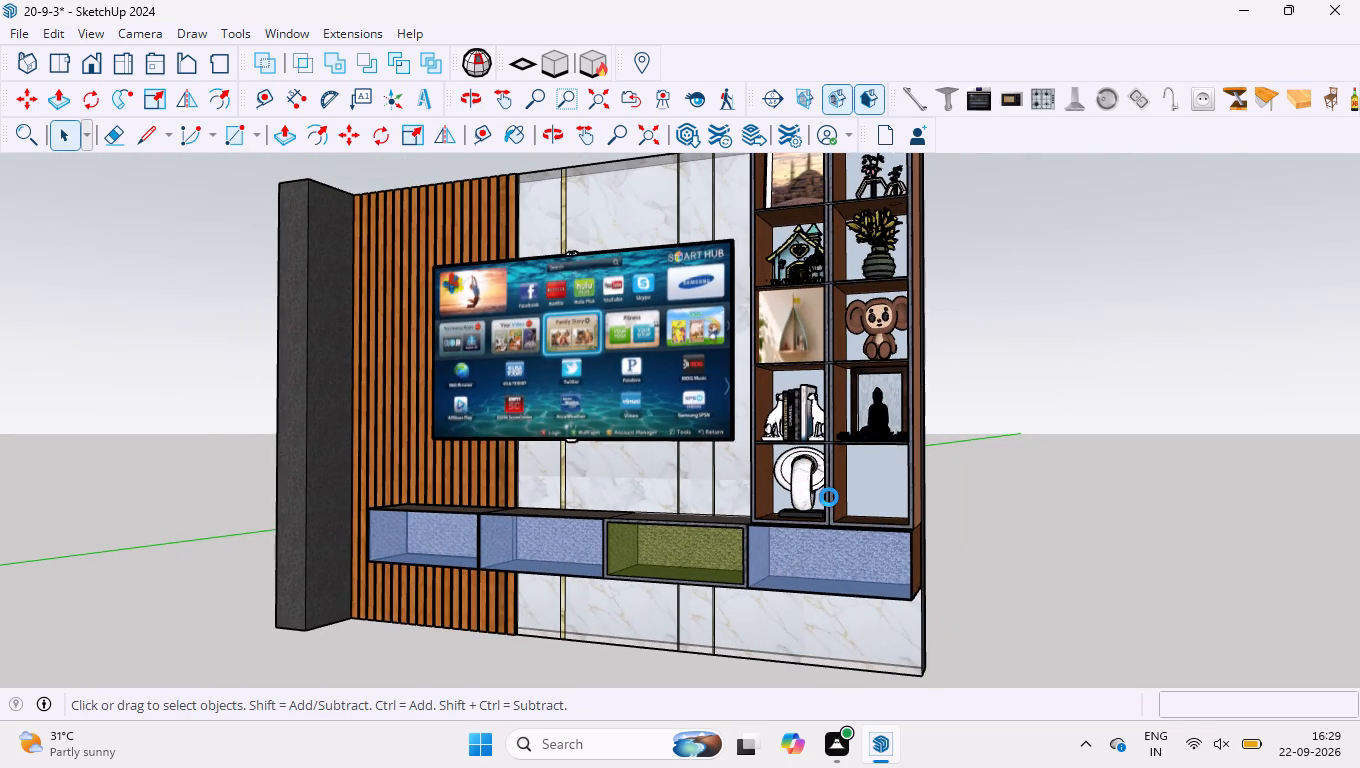
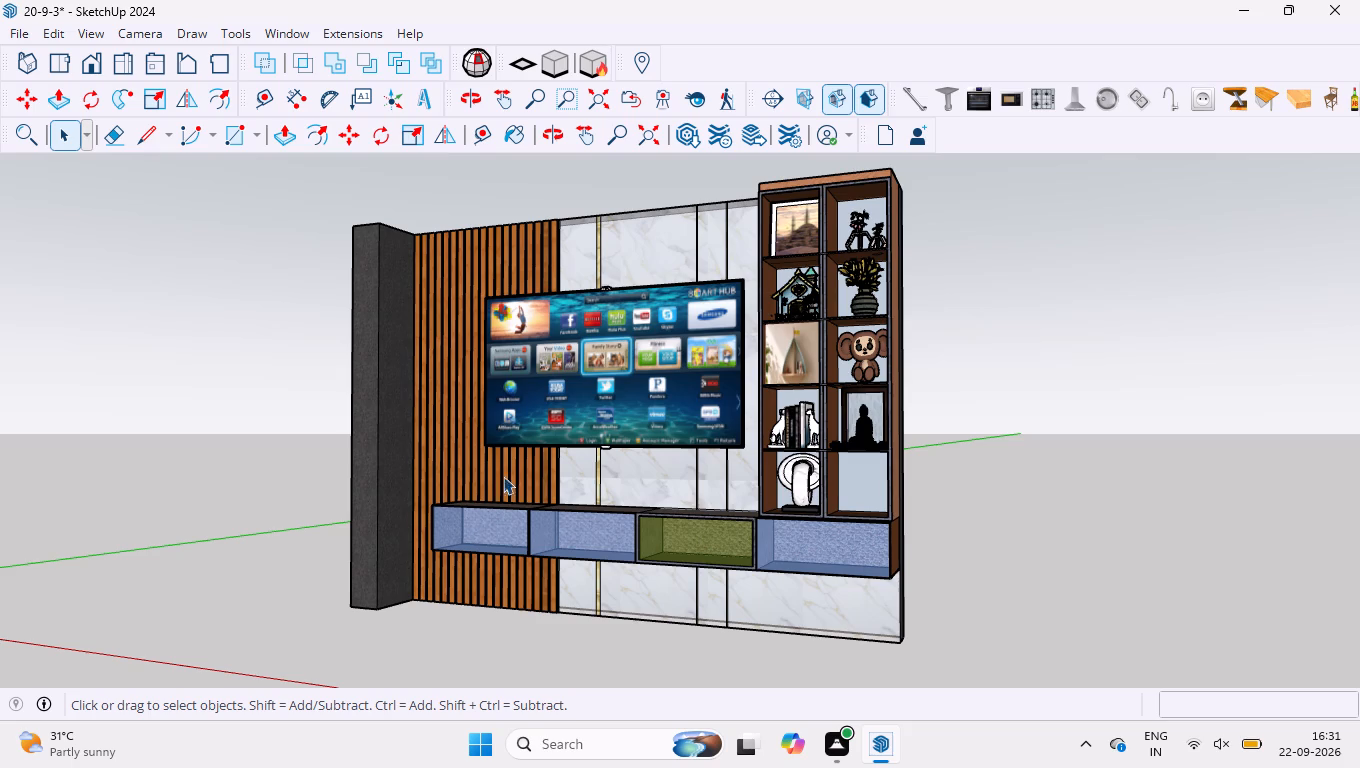
Examine the TV wall unit and its filled shelf compartments from the front at different distances.
scroll(694, 587, "down", 2)
scroll(719, 374, "down", 4)
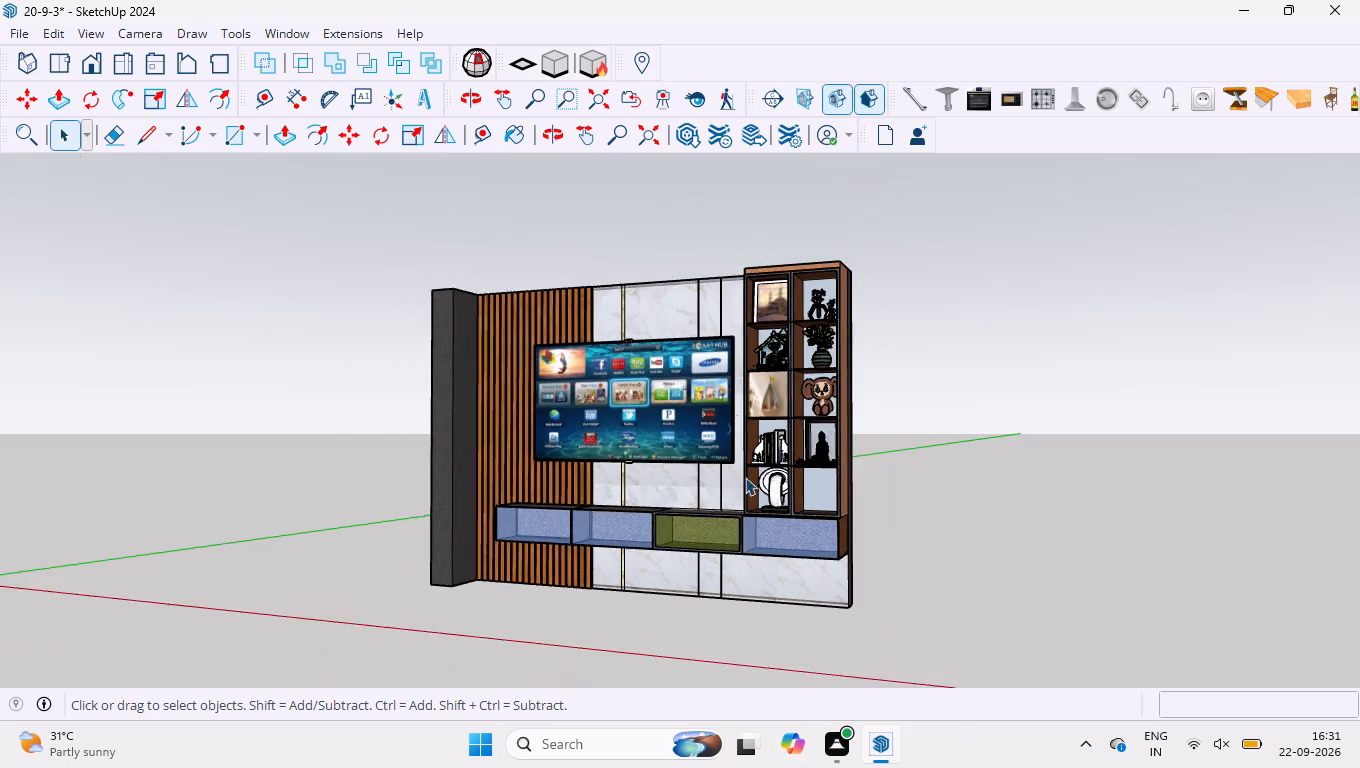
middle_click_drag(769, 525, 898, 512)
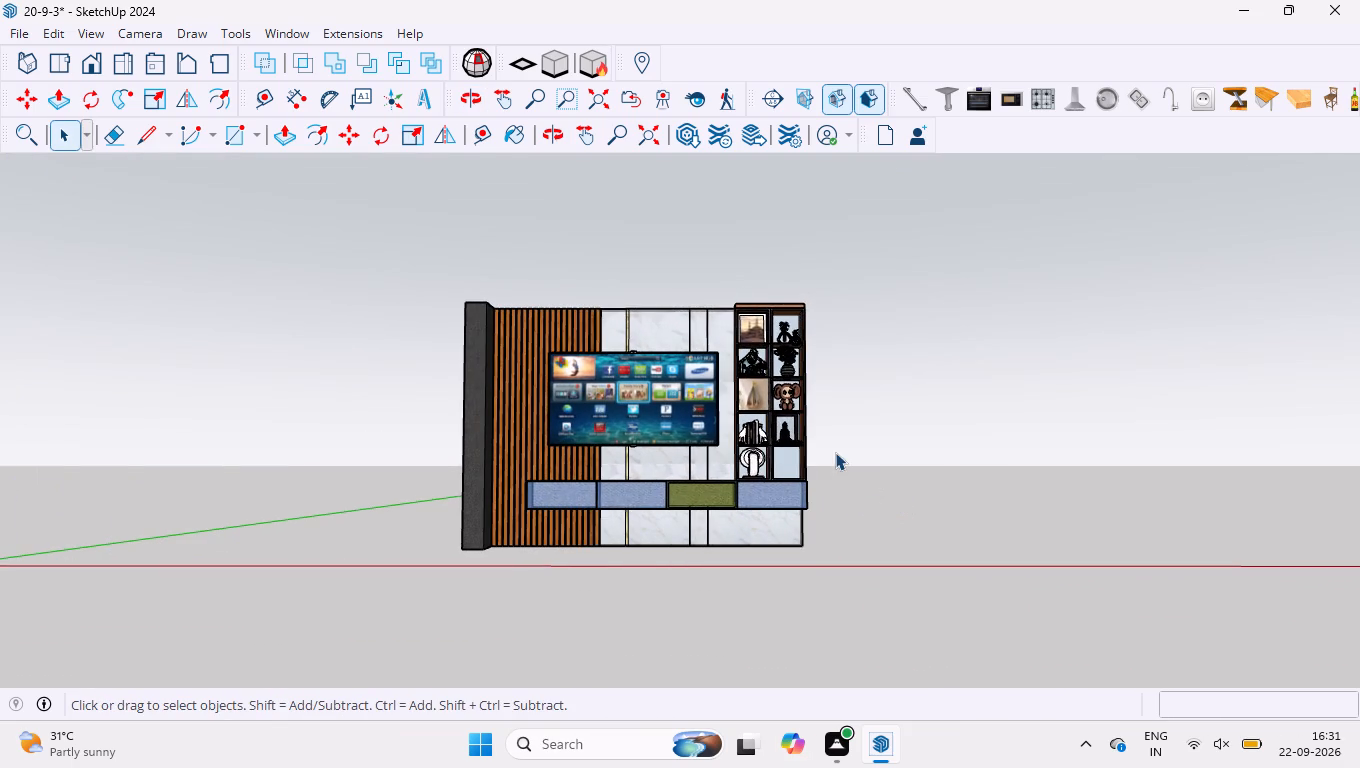
scroll(834, 450, "up", 5)
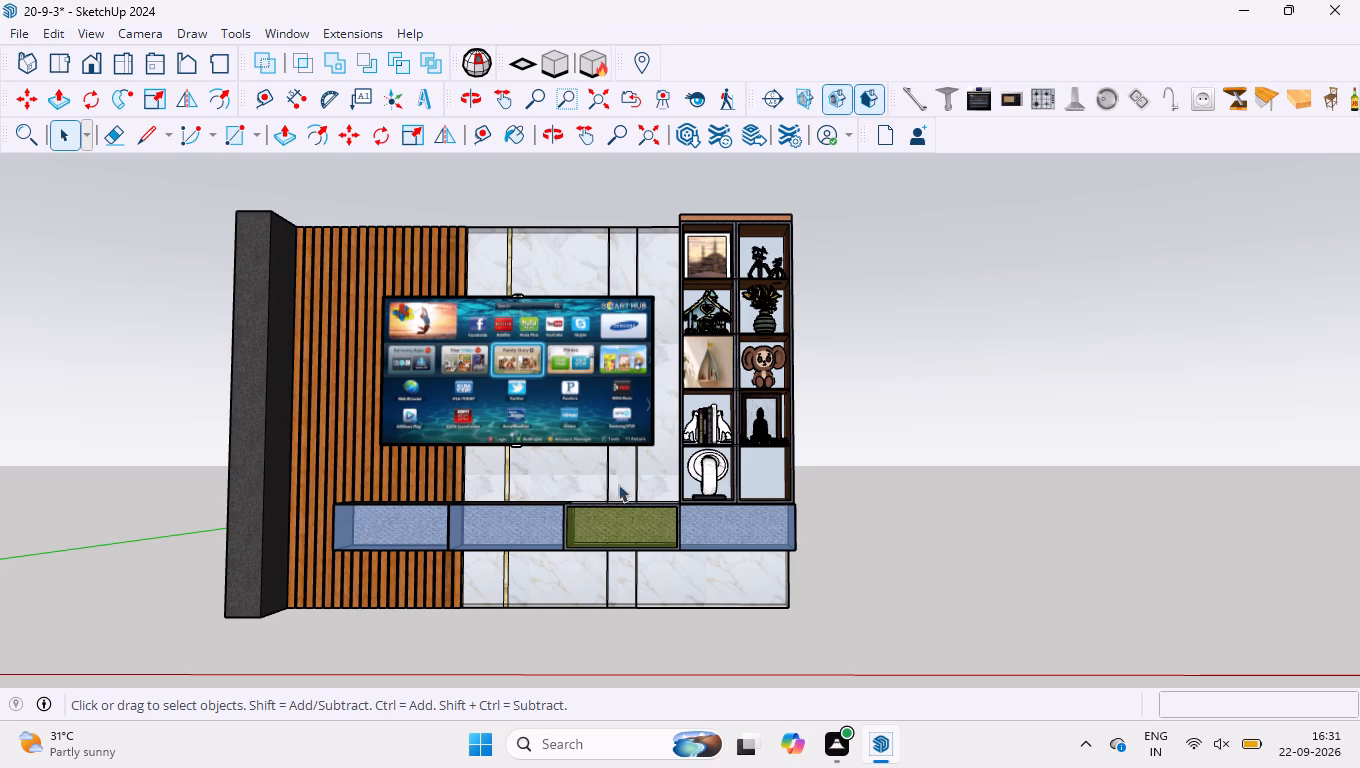
scroll(763, 476, "up", 4)
scroll(745, 359, "down", 2)
scroll(623, 415, "down", 3)
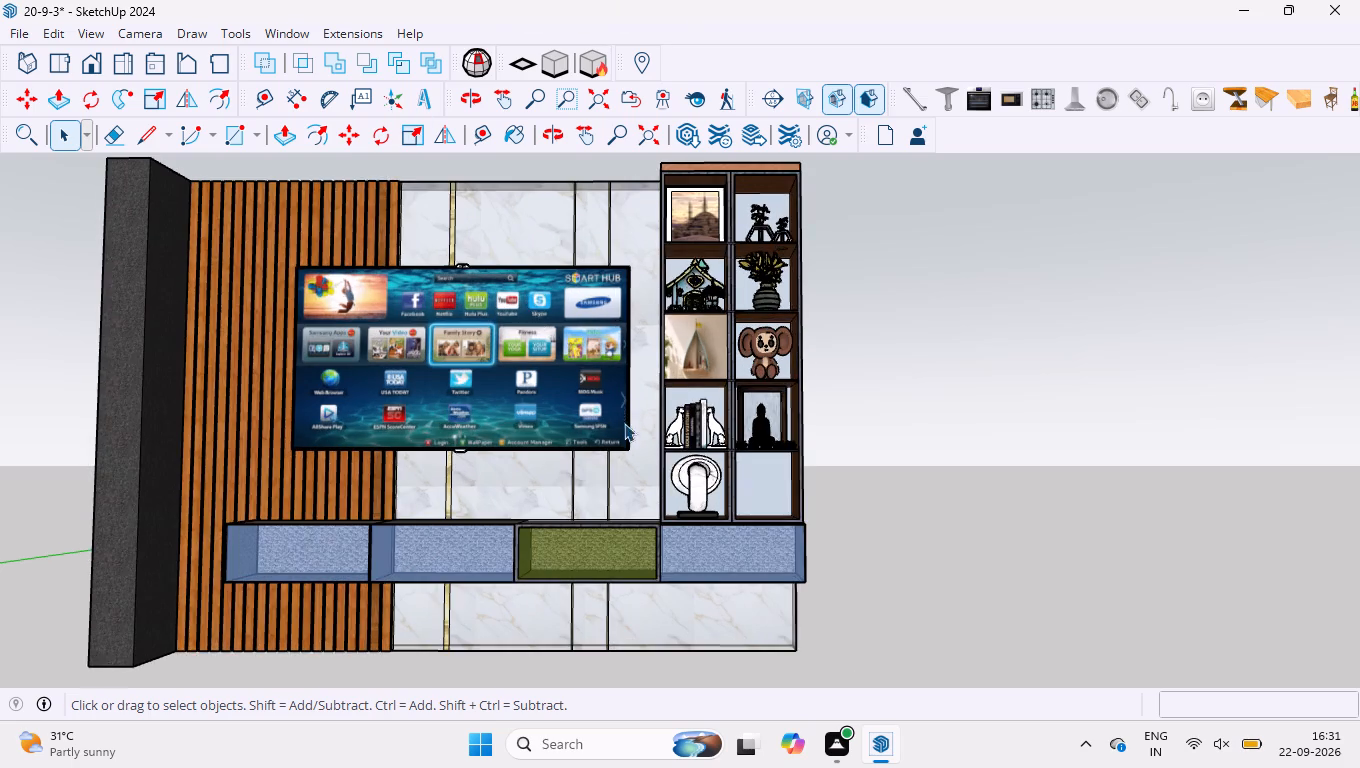
scroll(491, 382, "up", 3)
scroll(617, 400, "down", 2)
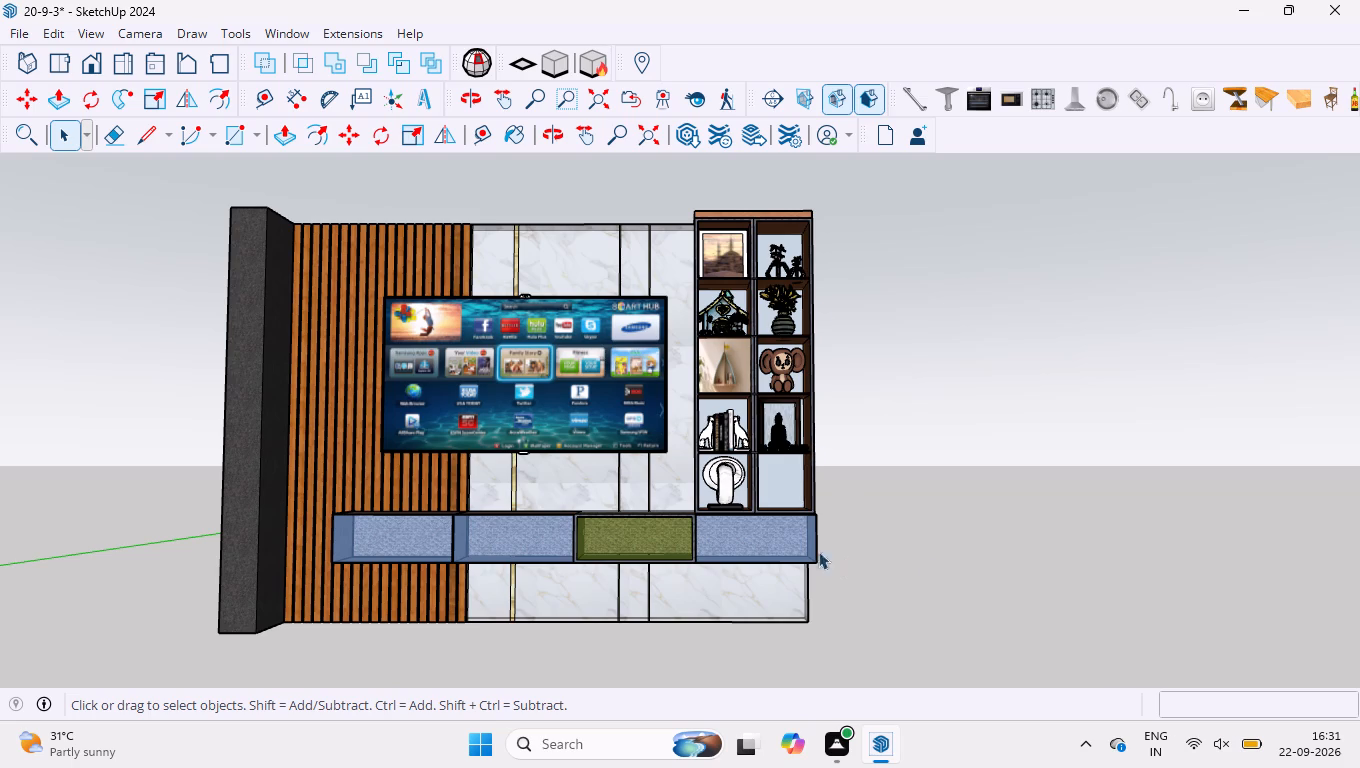
Search the 3D Warehouse for "horse" in place of the previous search term.
left_click(689, 127)
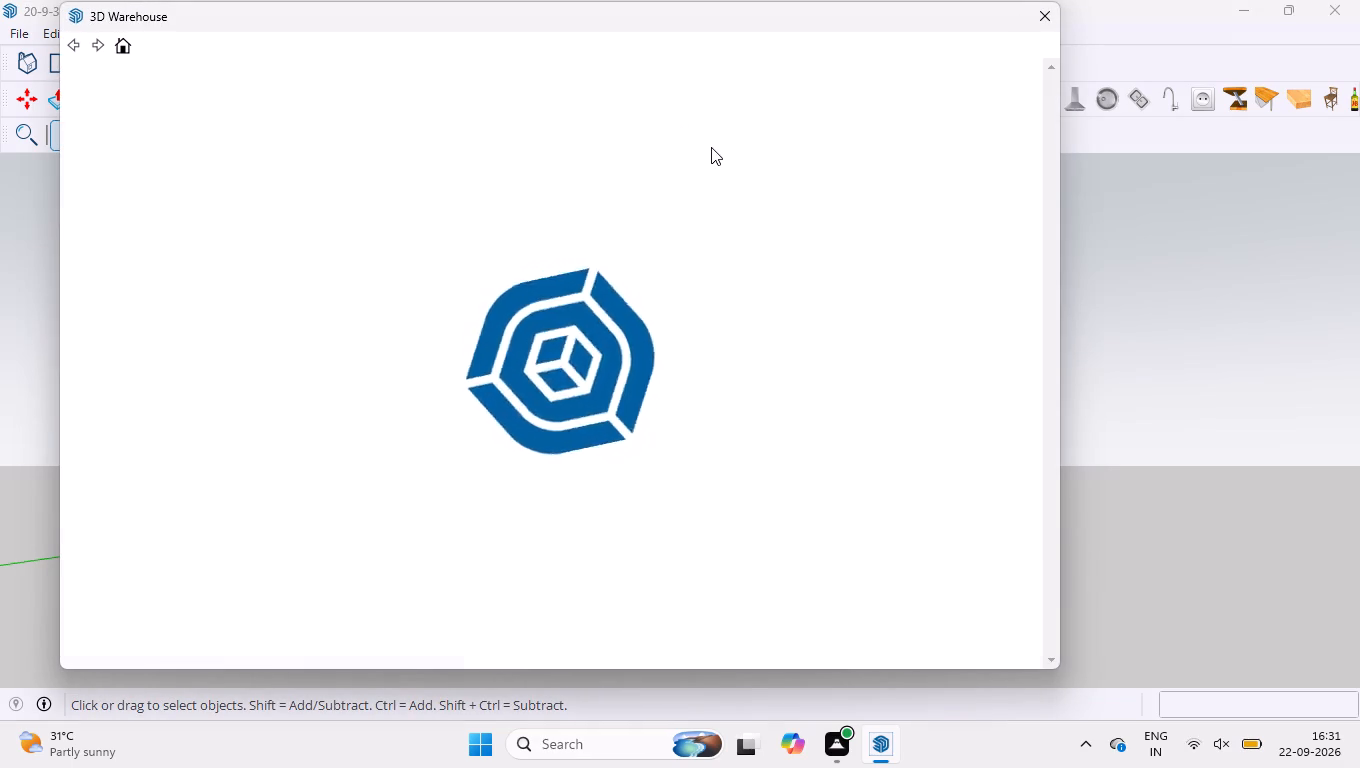
left_click_drag(596, 97, 0, 15)
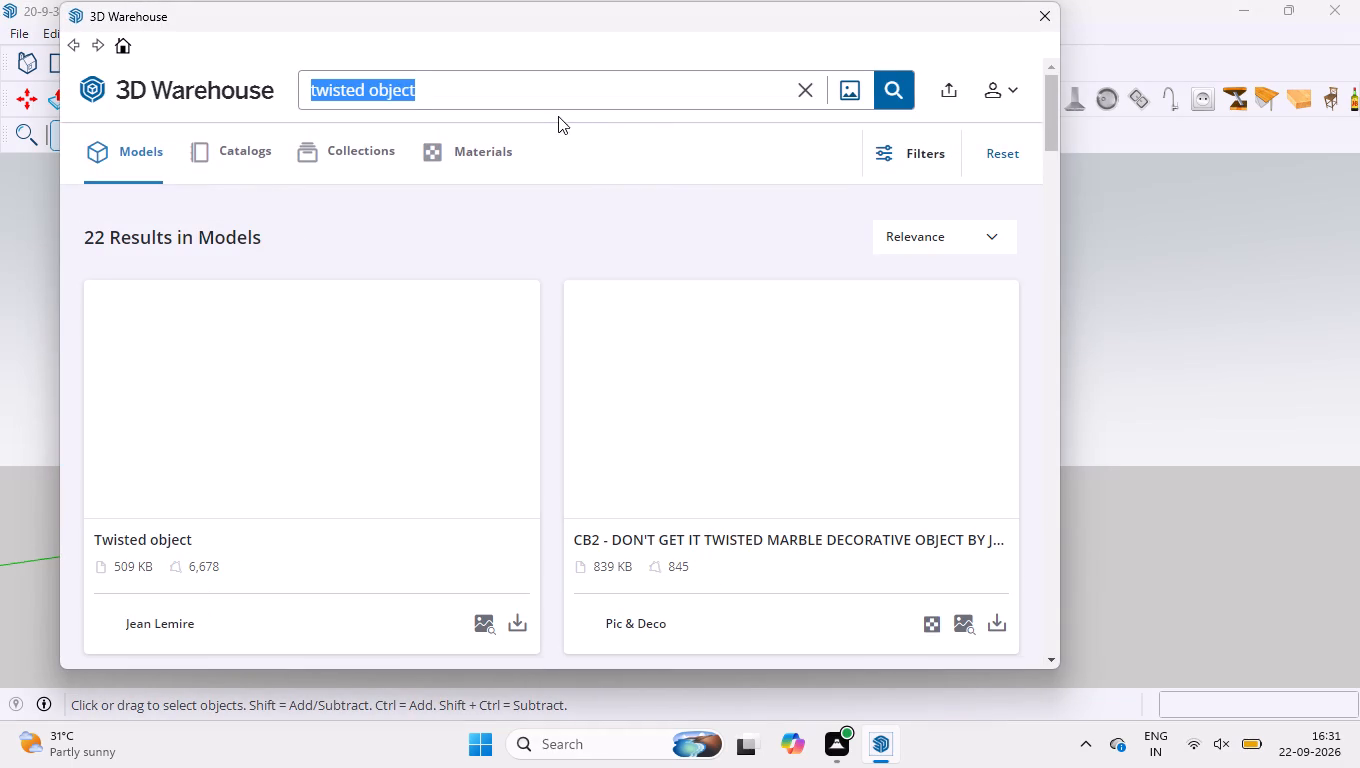
key("h")
key("o")
type("rse")
key("Return")
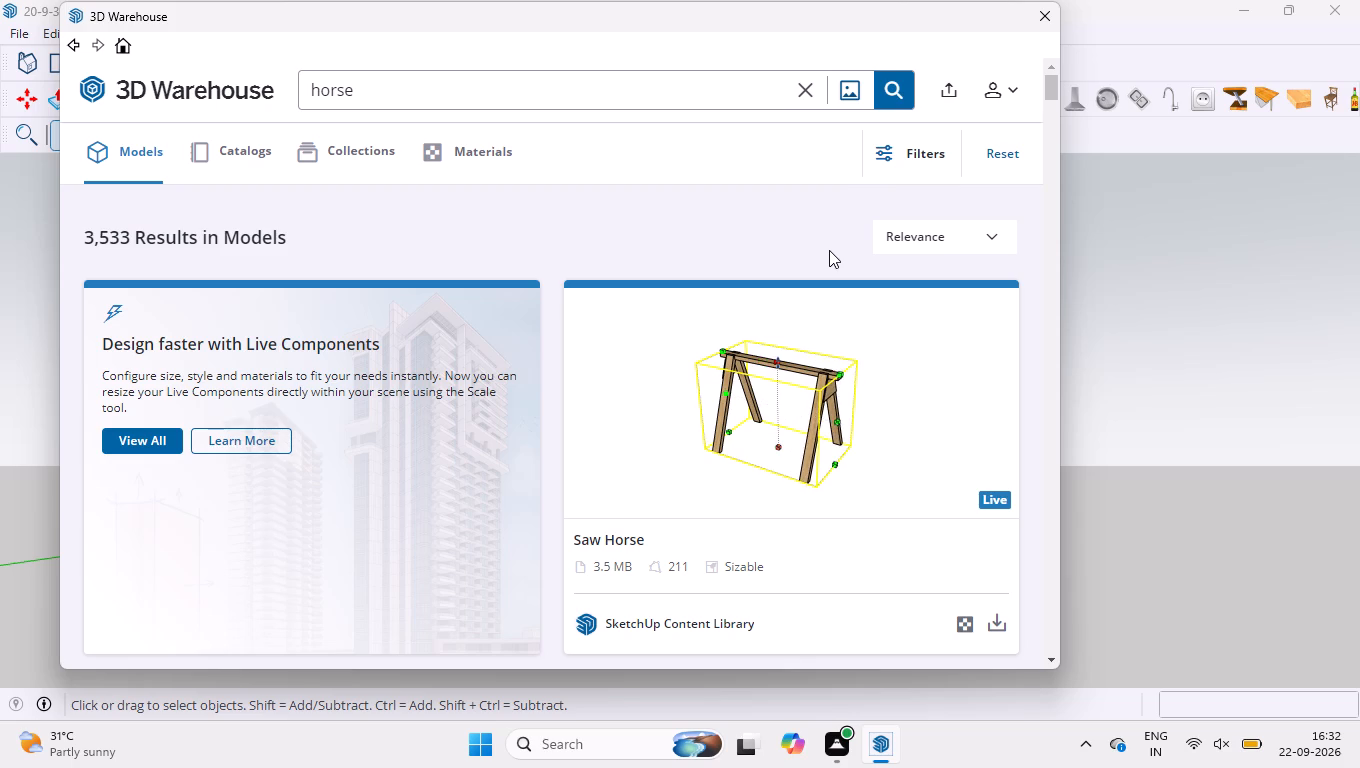
Browse the horse search results for a model to use as shelf decoration.
scroll(793, 353, "down", 2)
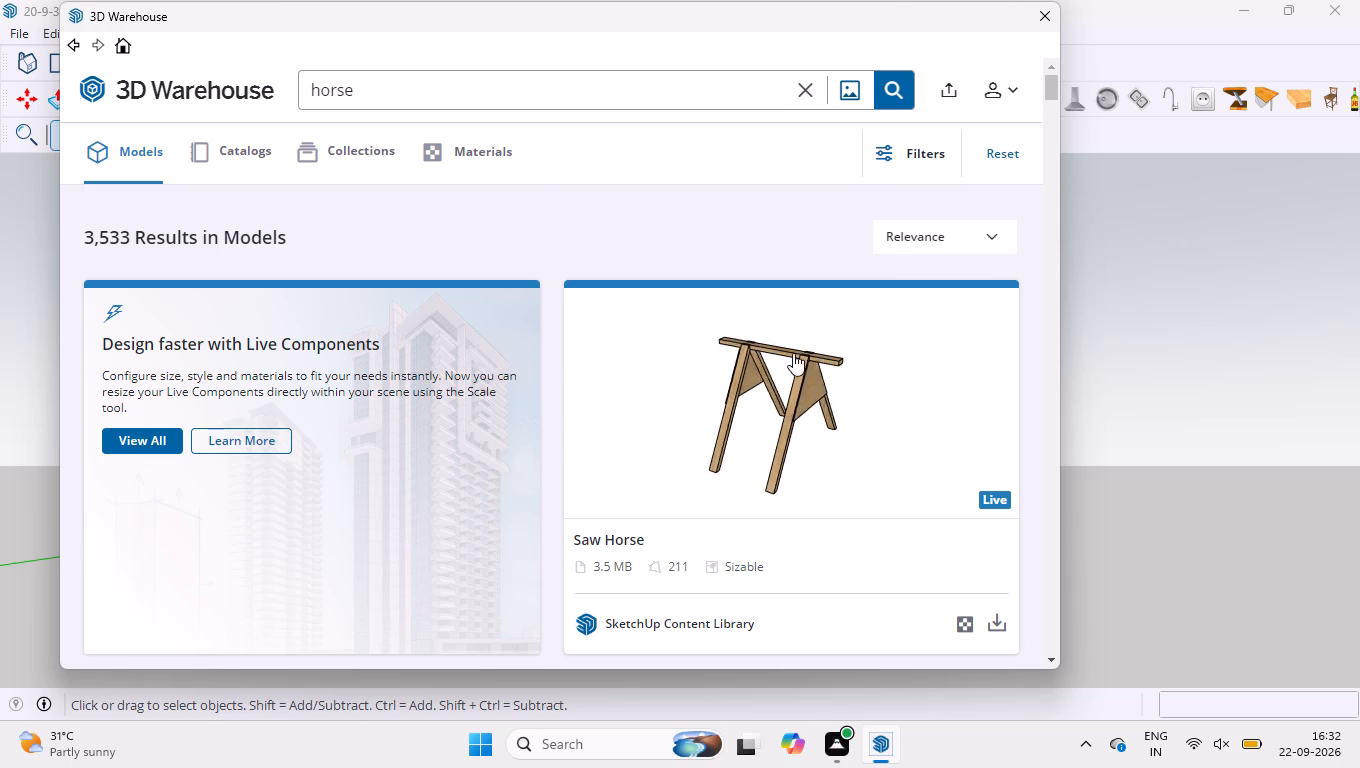
scroll(793, 353, "down", 8)
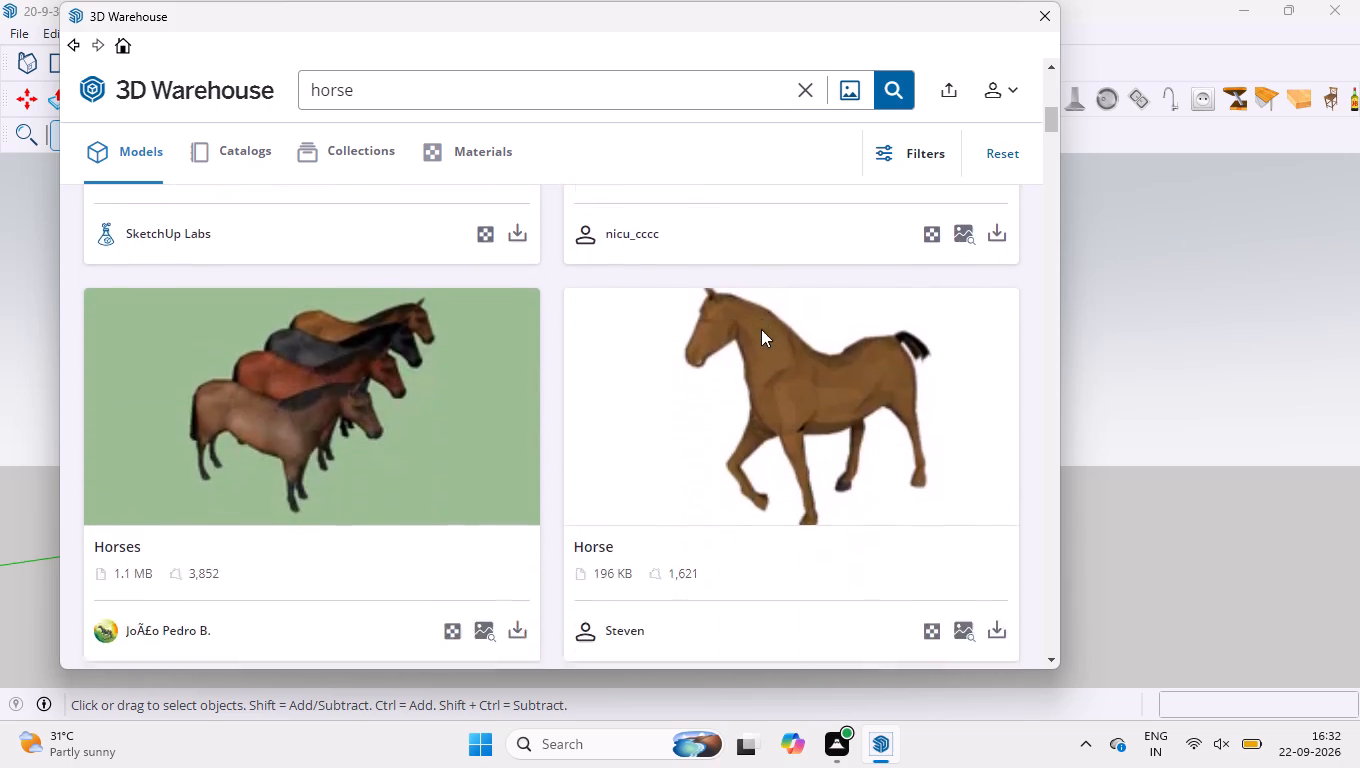
scroll(761, 329, "down", 2)
scroll(755, 347, "up", 2)
scroll(753, 346, "down", 7)
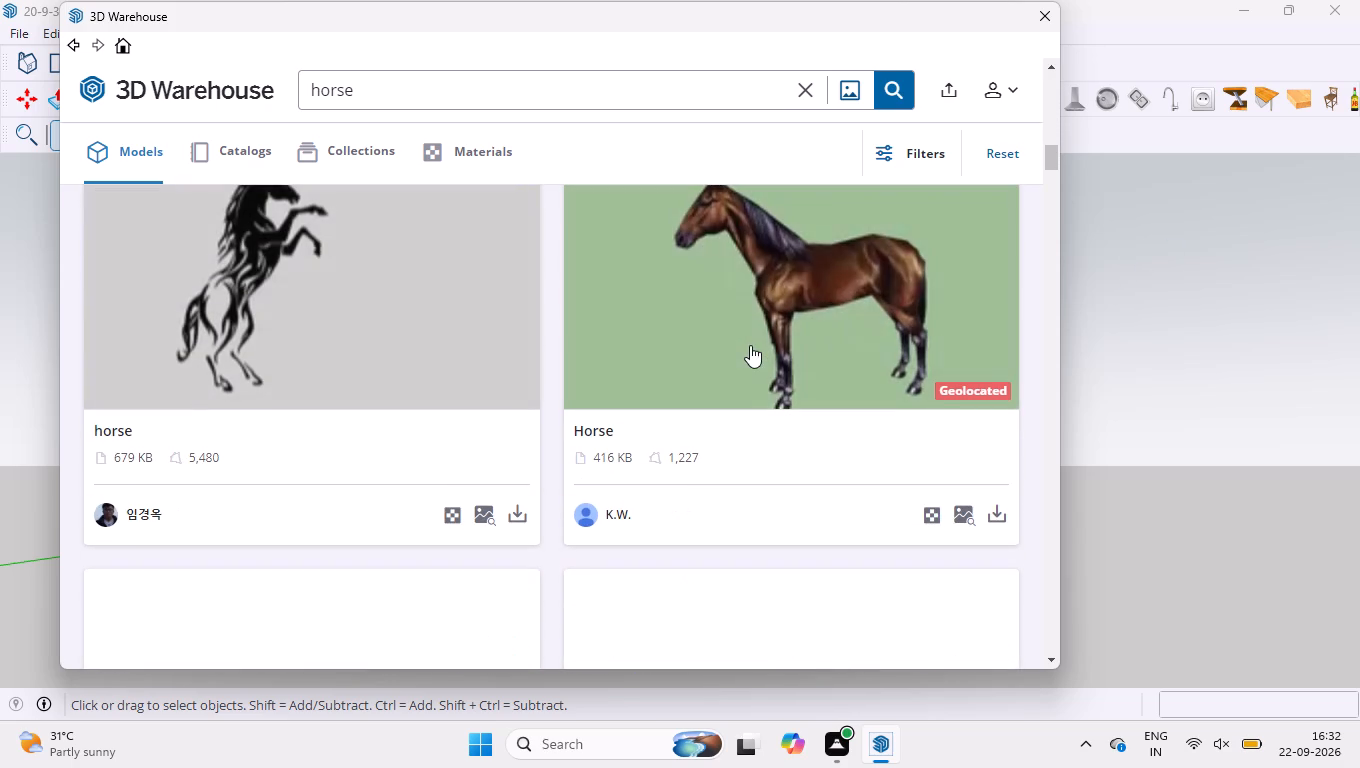
scroll(635, 364, "down", 6)
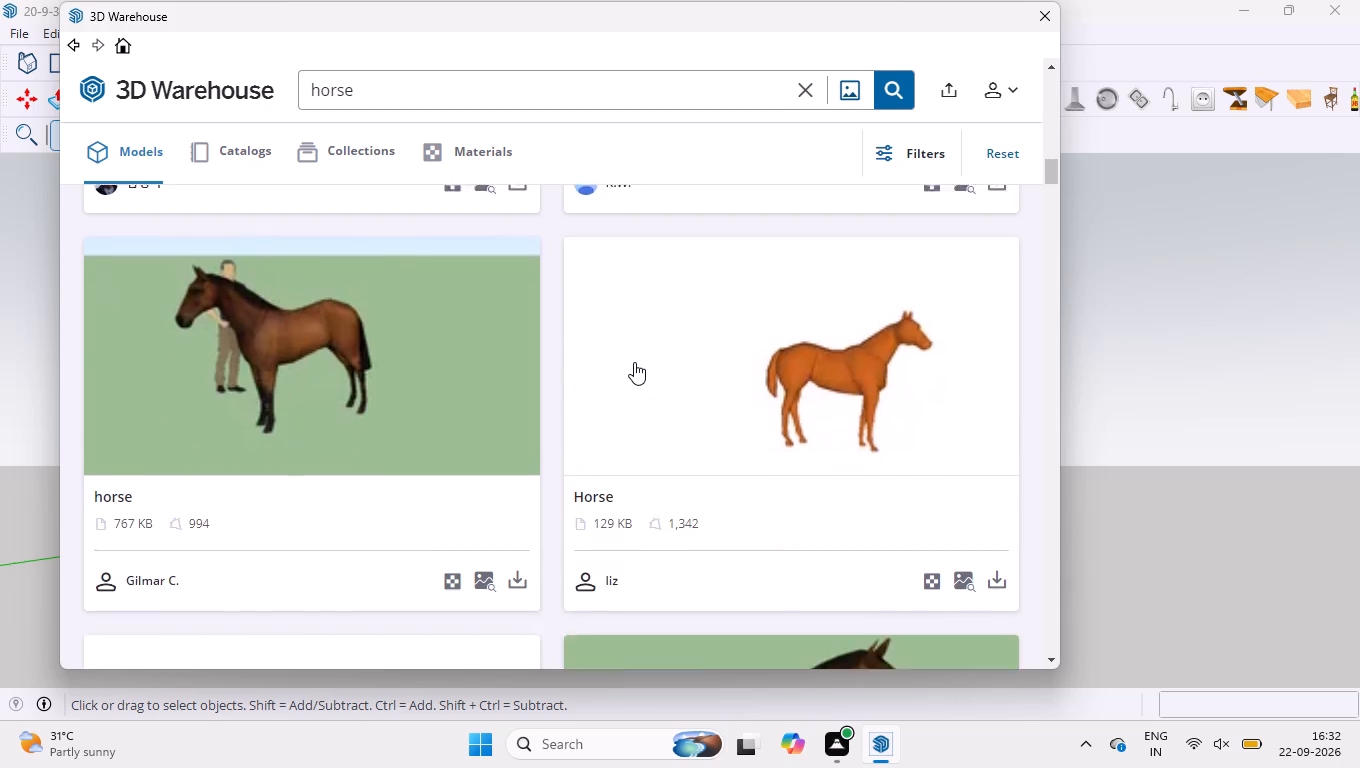
scroll(638, 356, "down", 7)
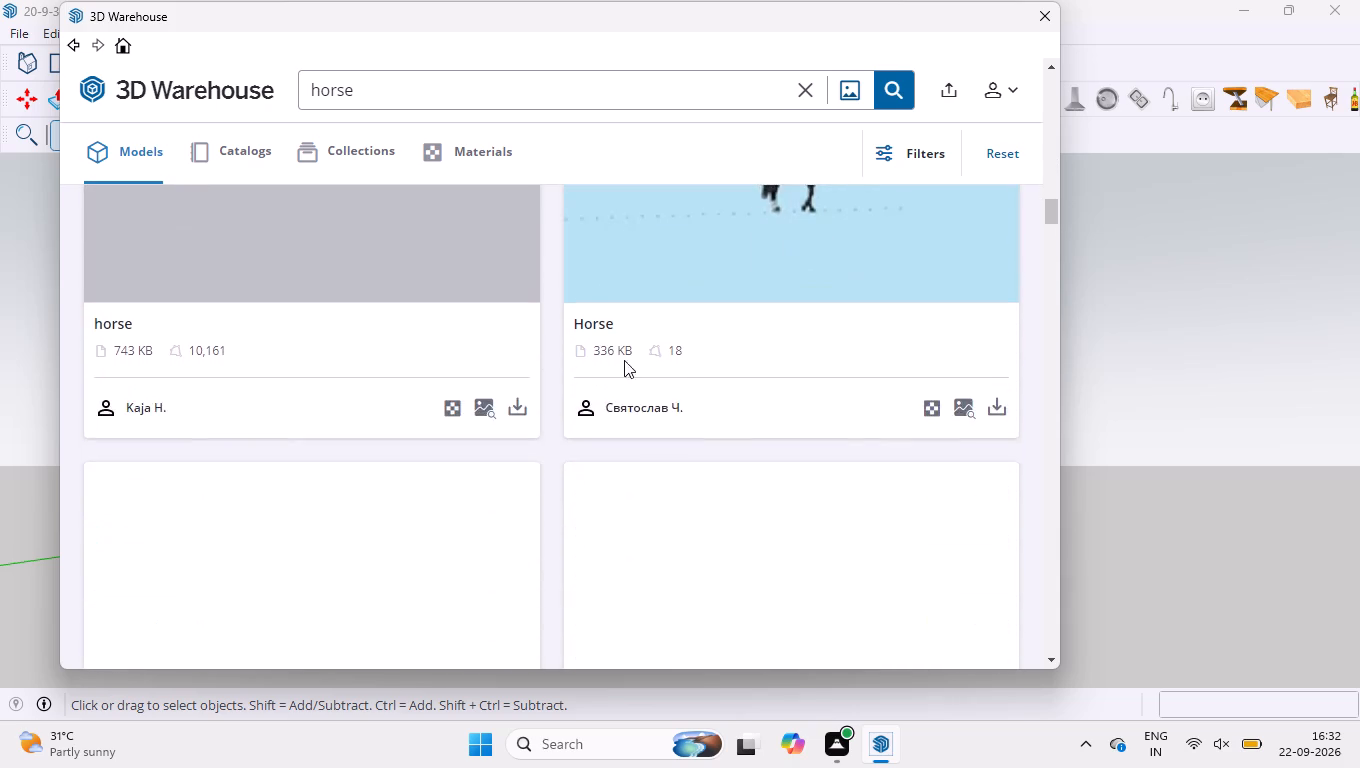
scroll(645, 331, "down", 6)
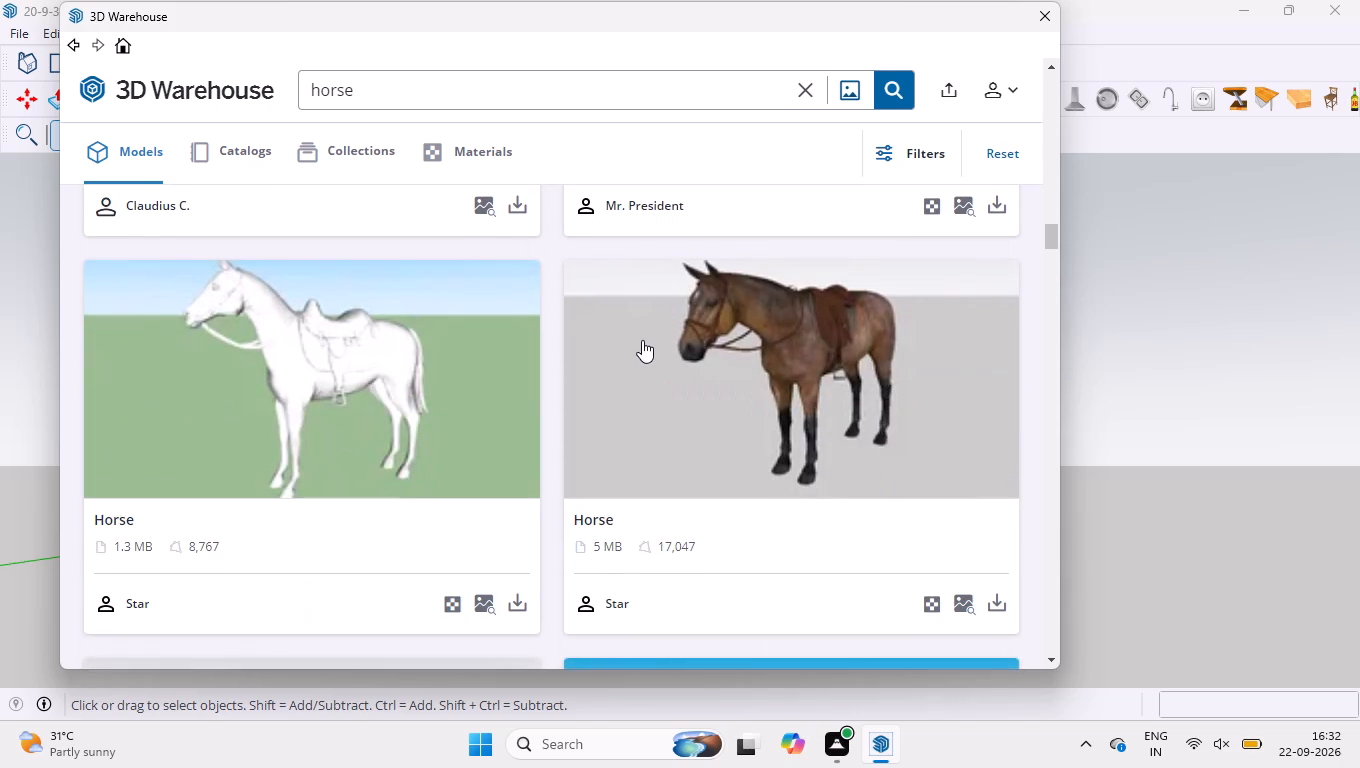
scroll(638, 338, "down", 10)
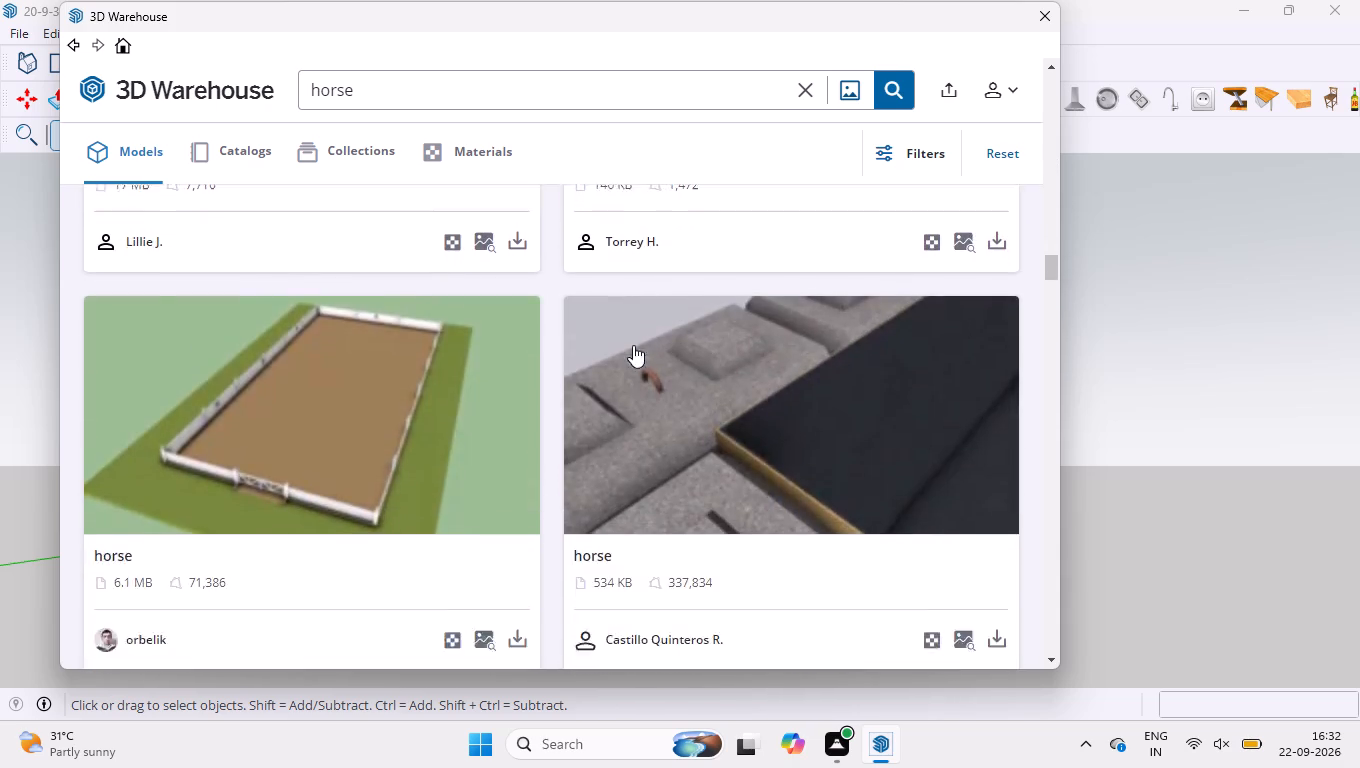
scroll(633, 345, "down", 3)
scroll(633, 345, "up", 1)
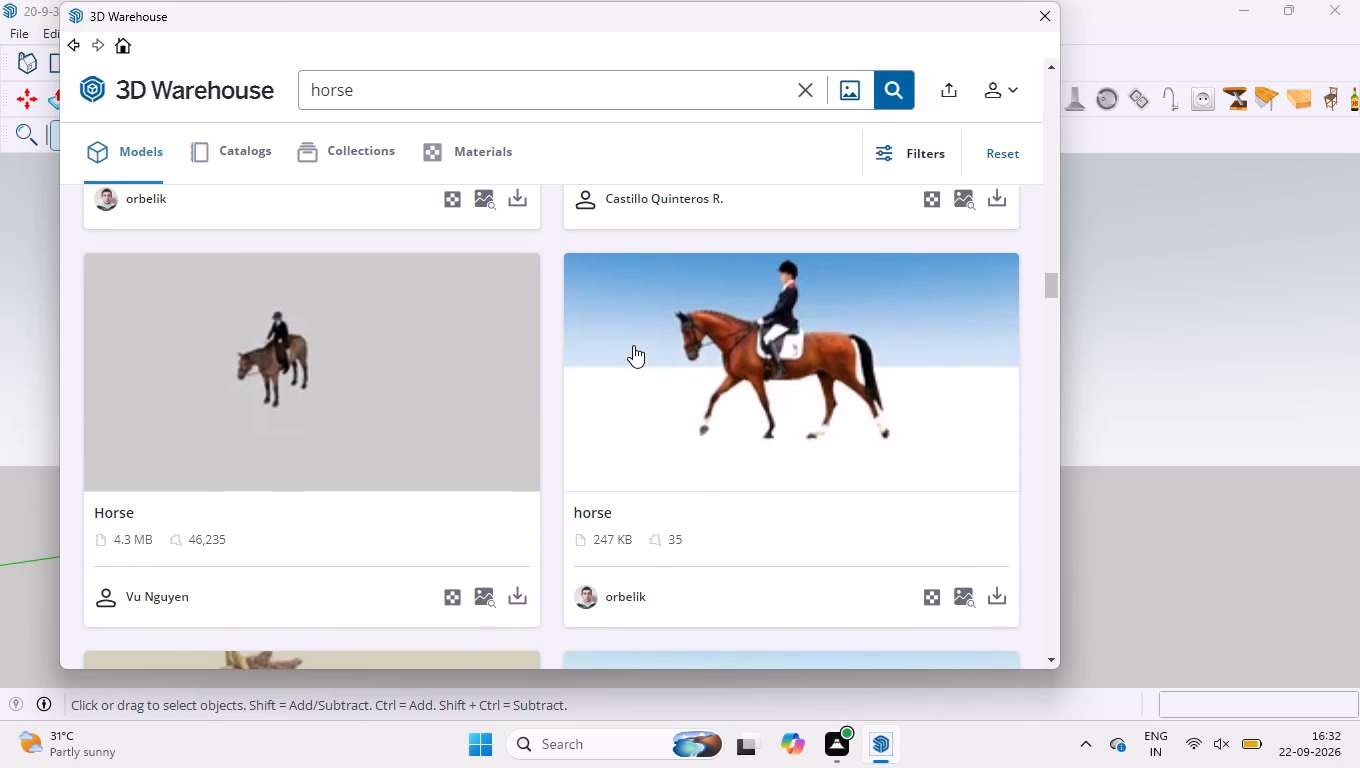
Open the horse-with-rider model's page and compare its Ambient Occlusion and 3D Preview images.
left_click(774, 354)
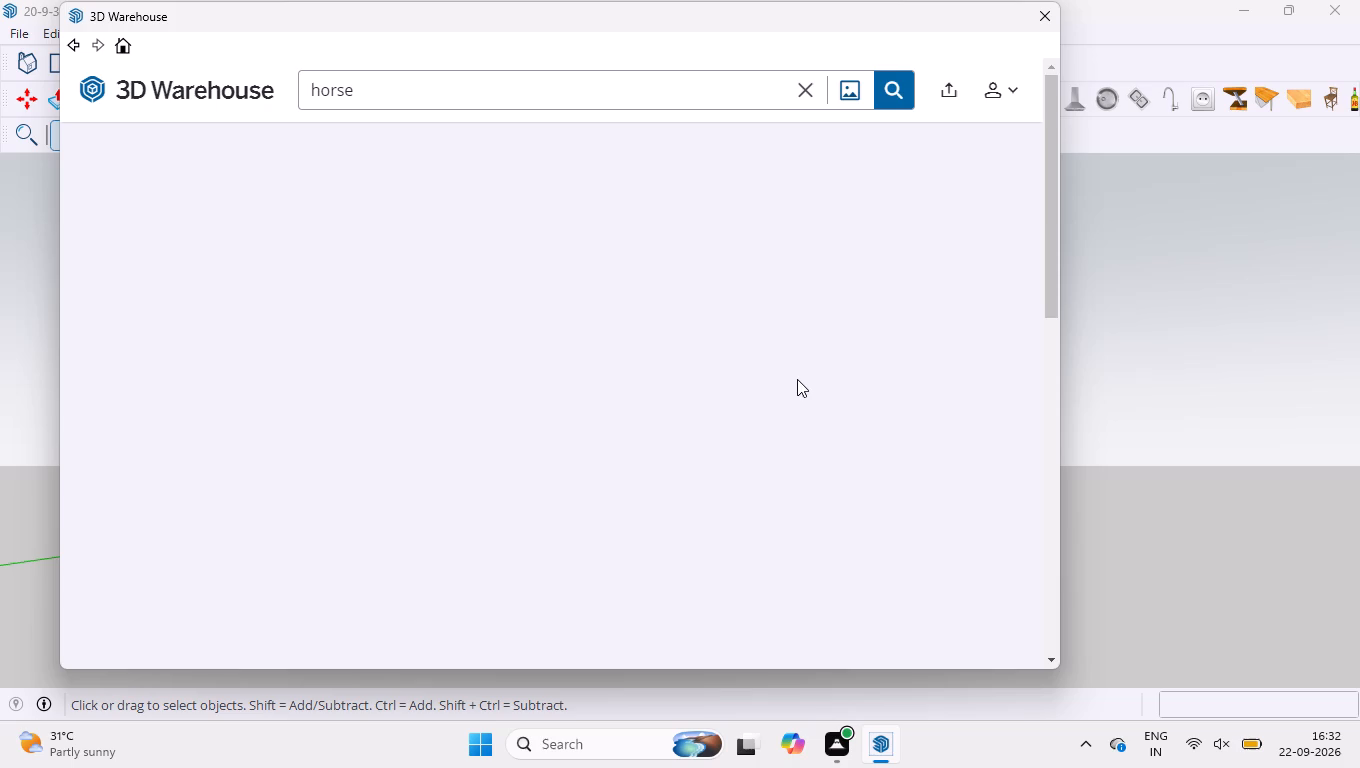
scroll(797, 379, "down", 4)
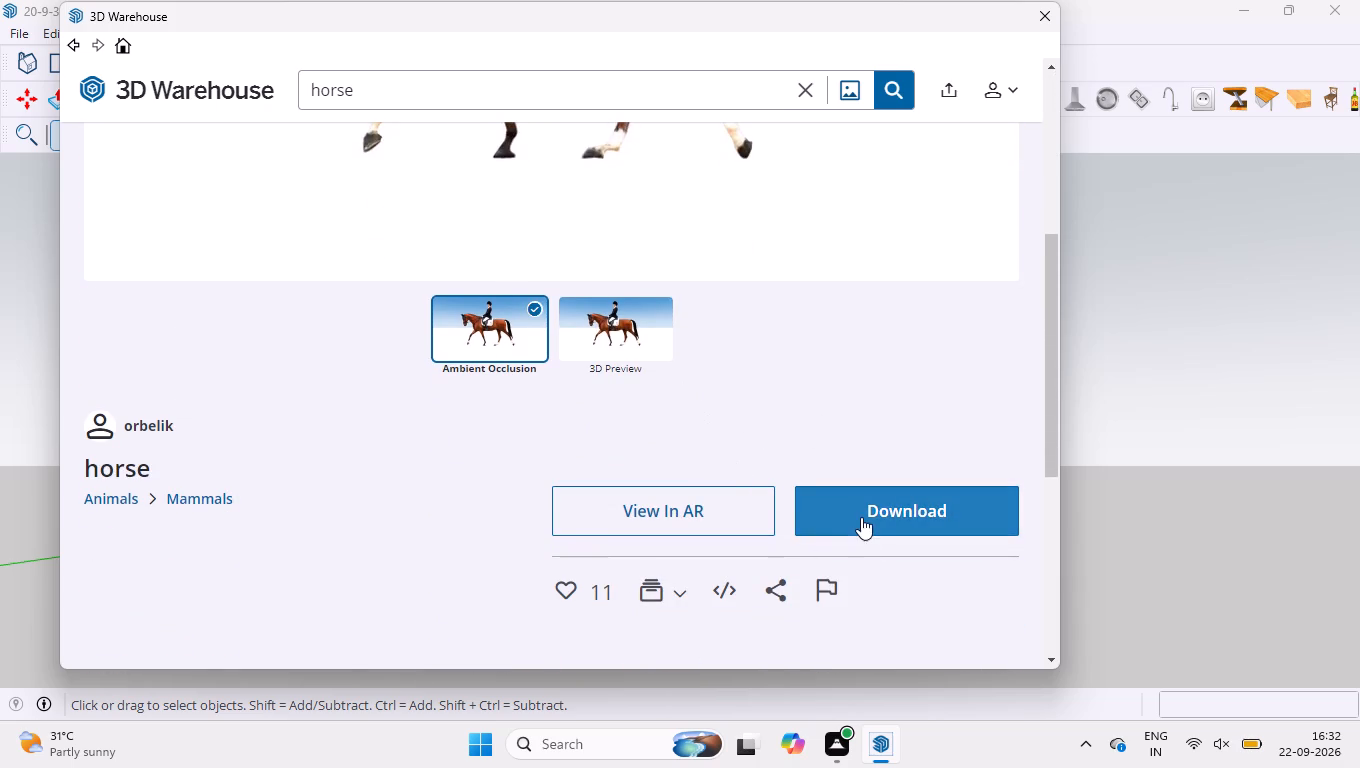
left_click(608, 330)
scroll(628, 418, "up", 4)
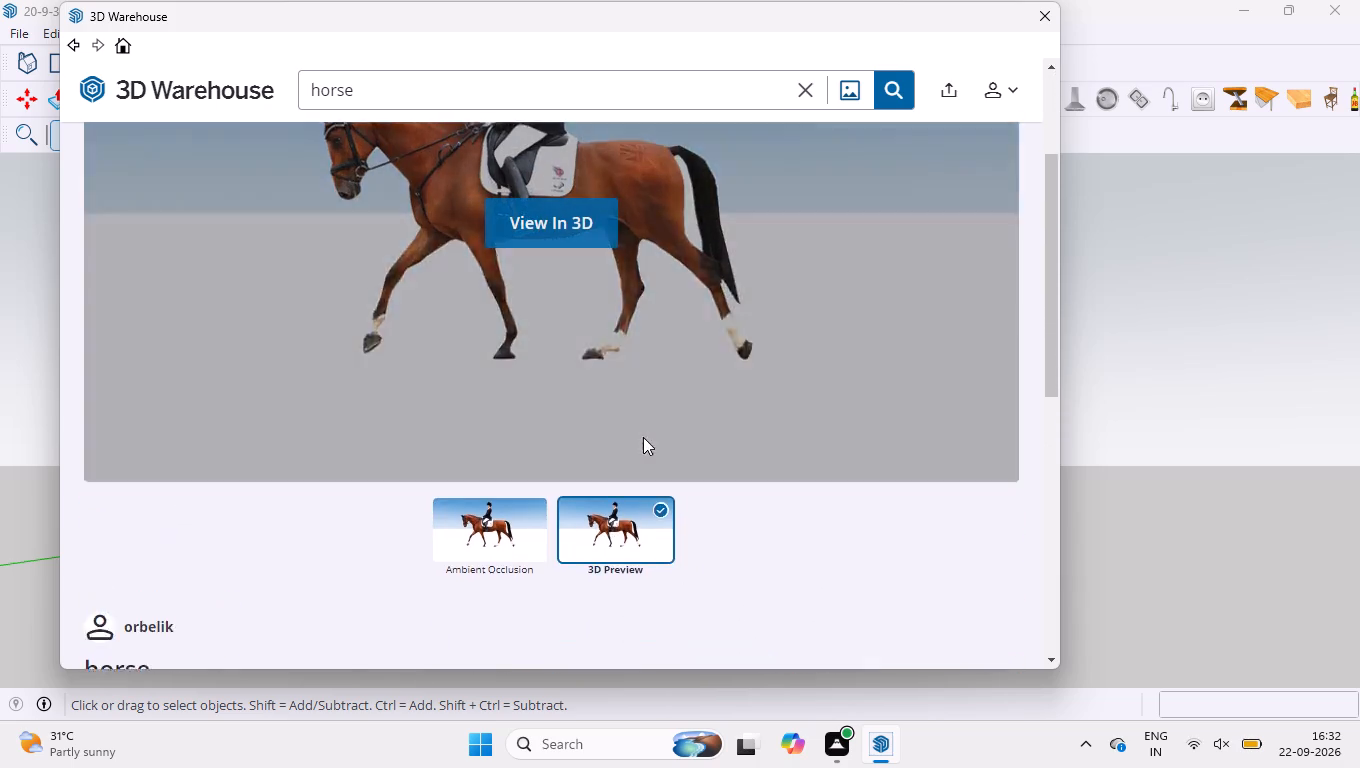
scroll(643, 437, "up", 1)
scroll(596, 468, "down", 1)
left_click(504, 620)
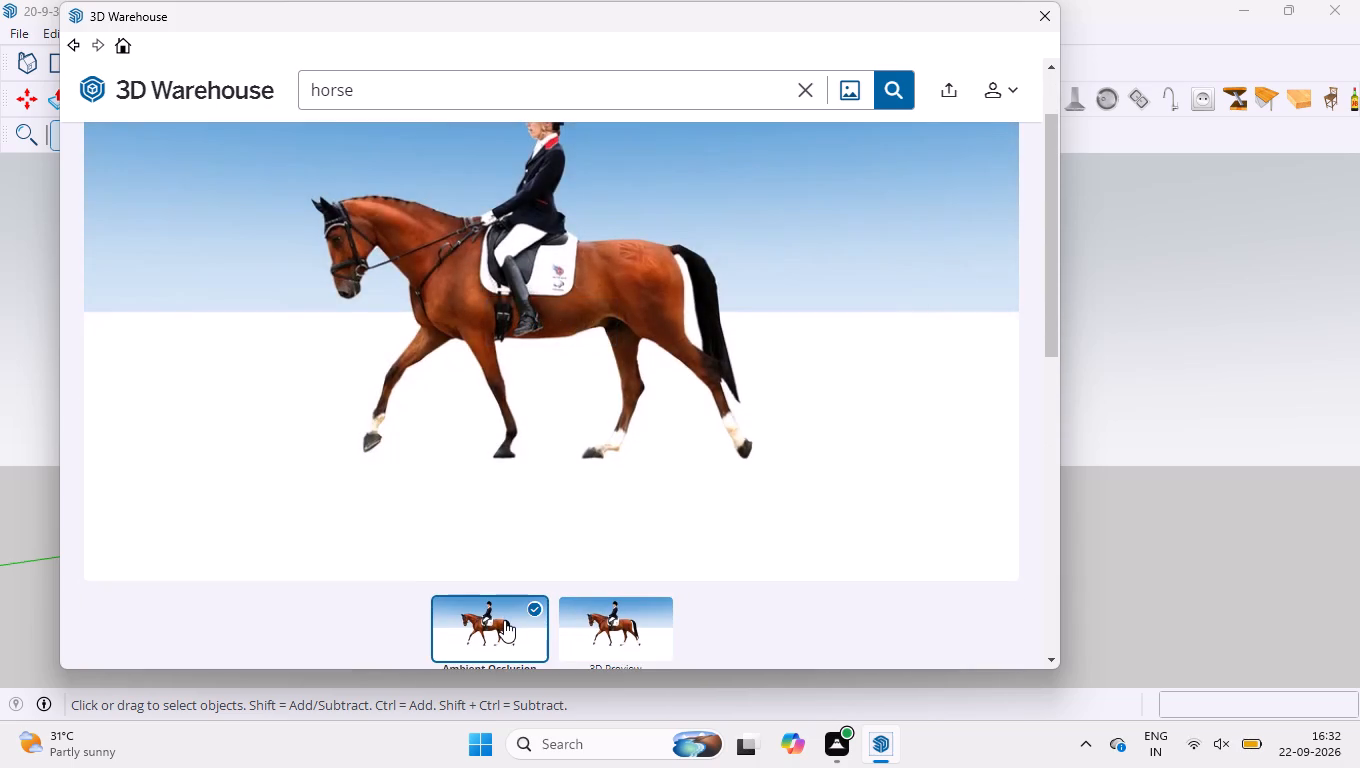
scroll(561, 451, "down", 4)
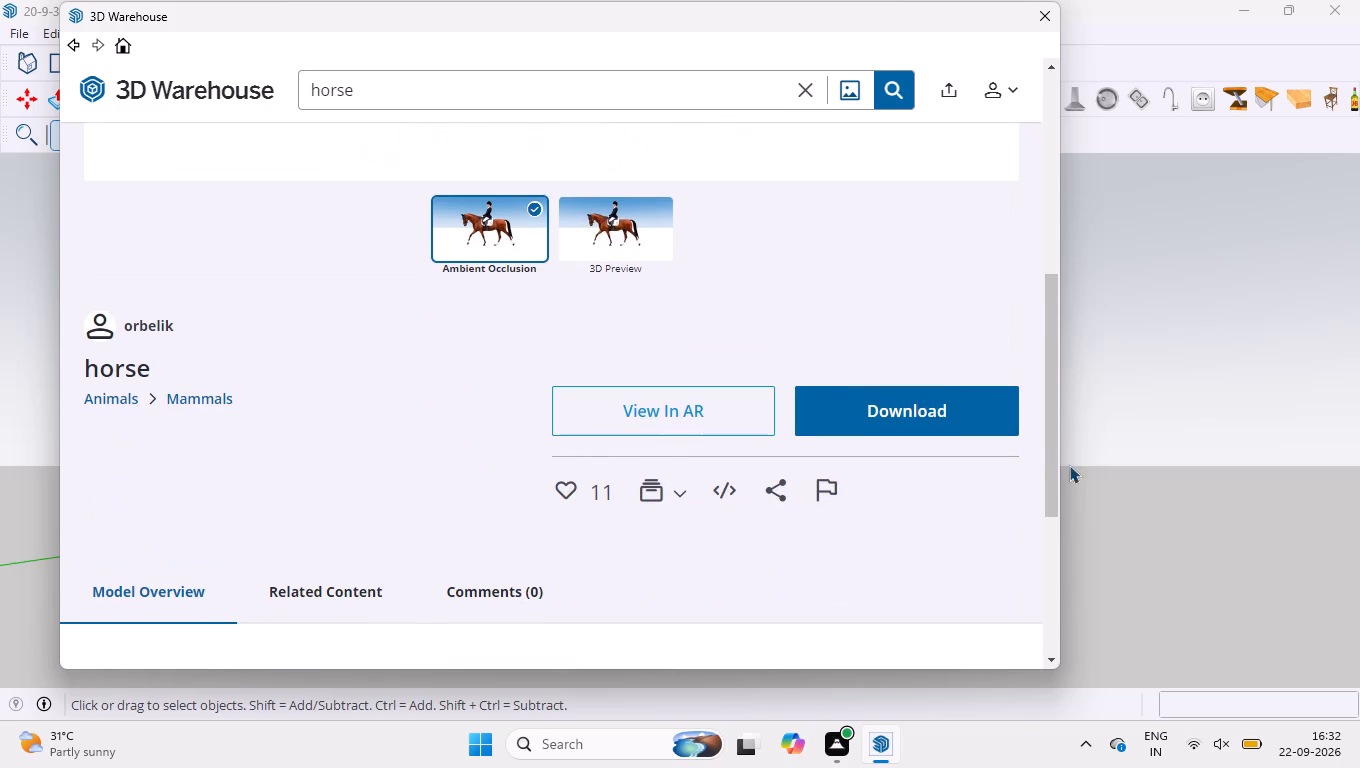
Unlock five more daily downloads by skipping the promotional video, and download the horse-with-rider model directly into the SketchUp model.
left_click(907, 422)
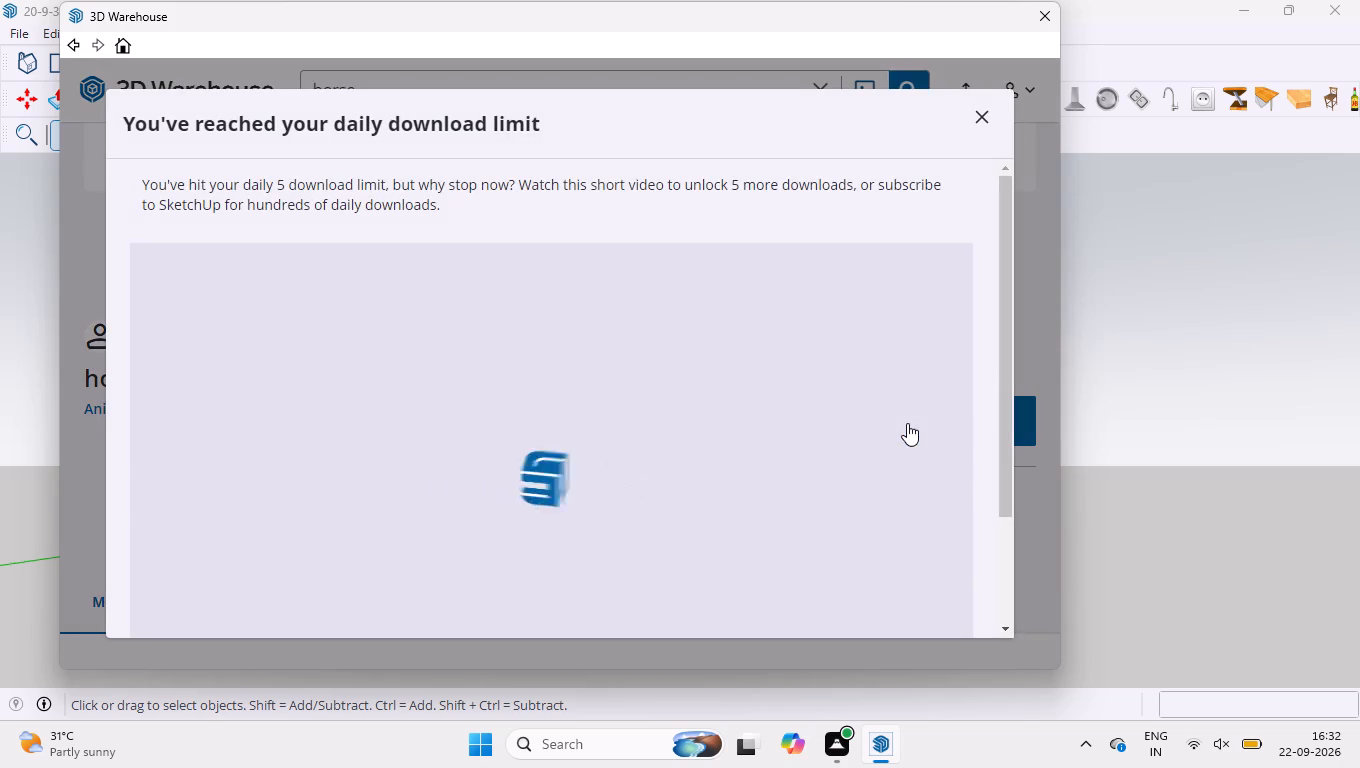
scroll(734, 501, "down", 2)
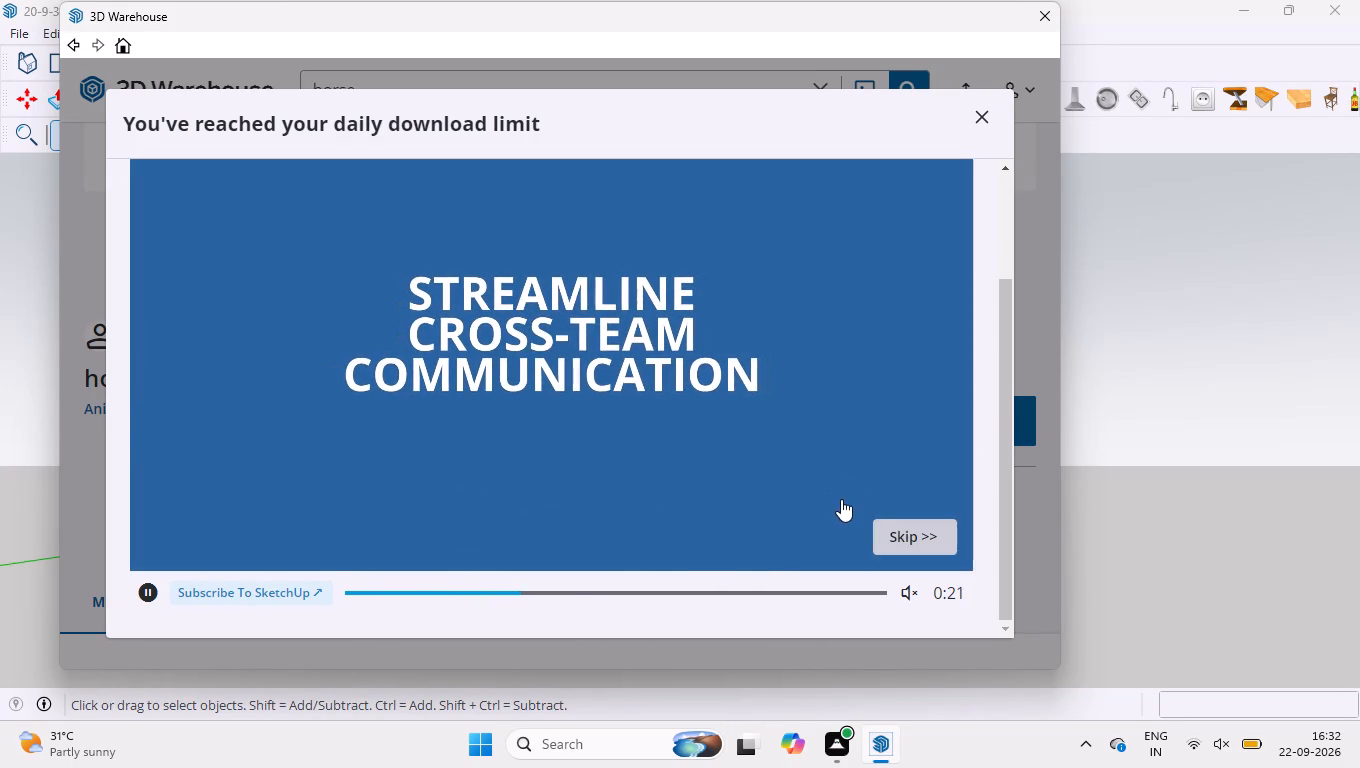
left_click(893, 536)
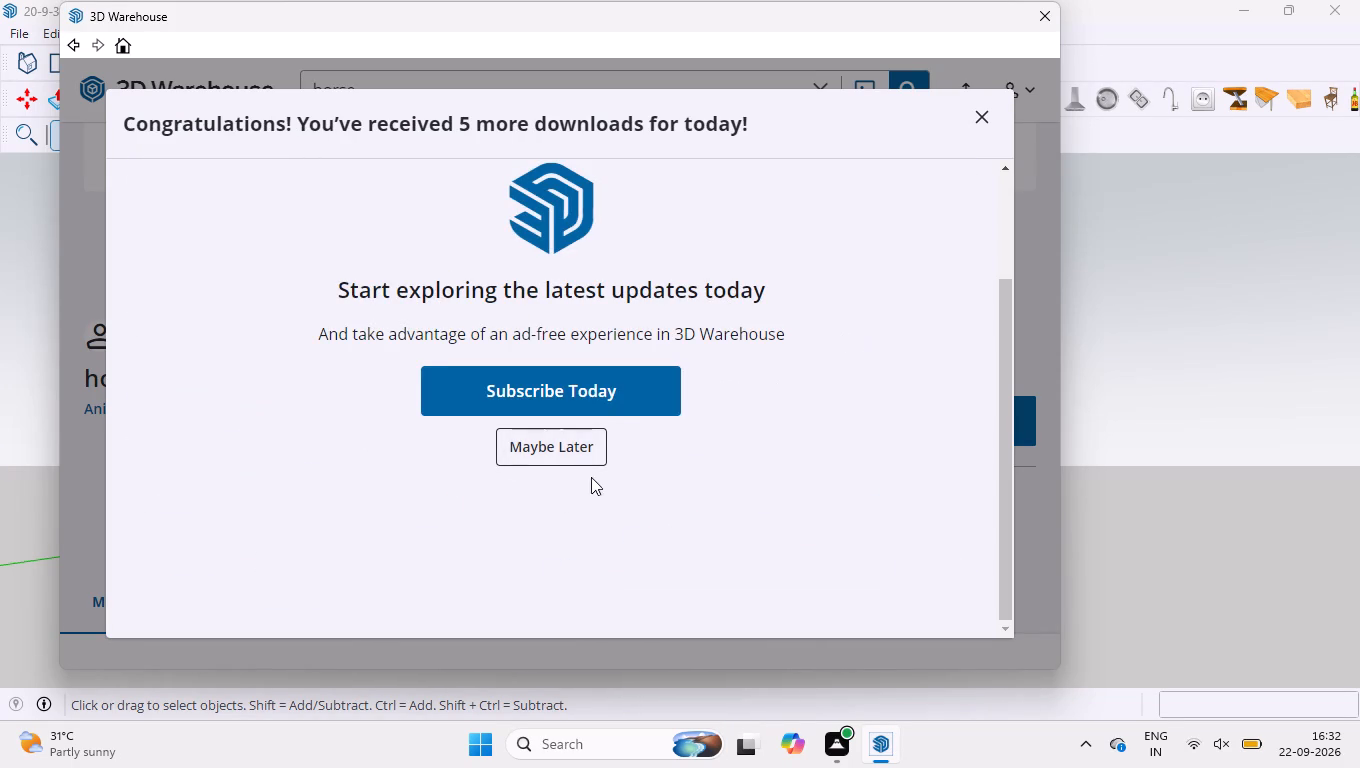
left_click(570, 452)
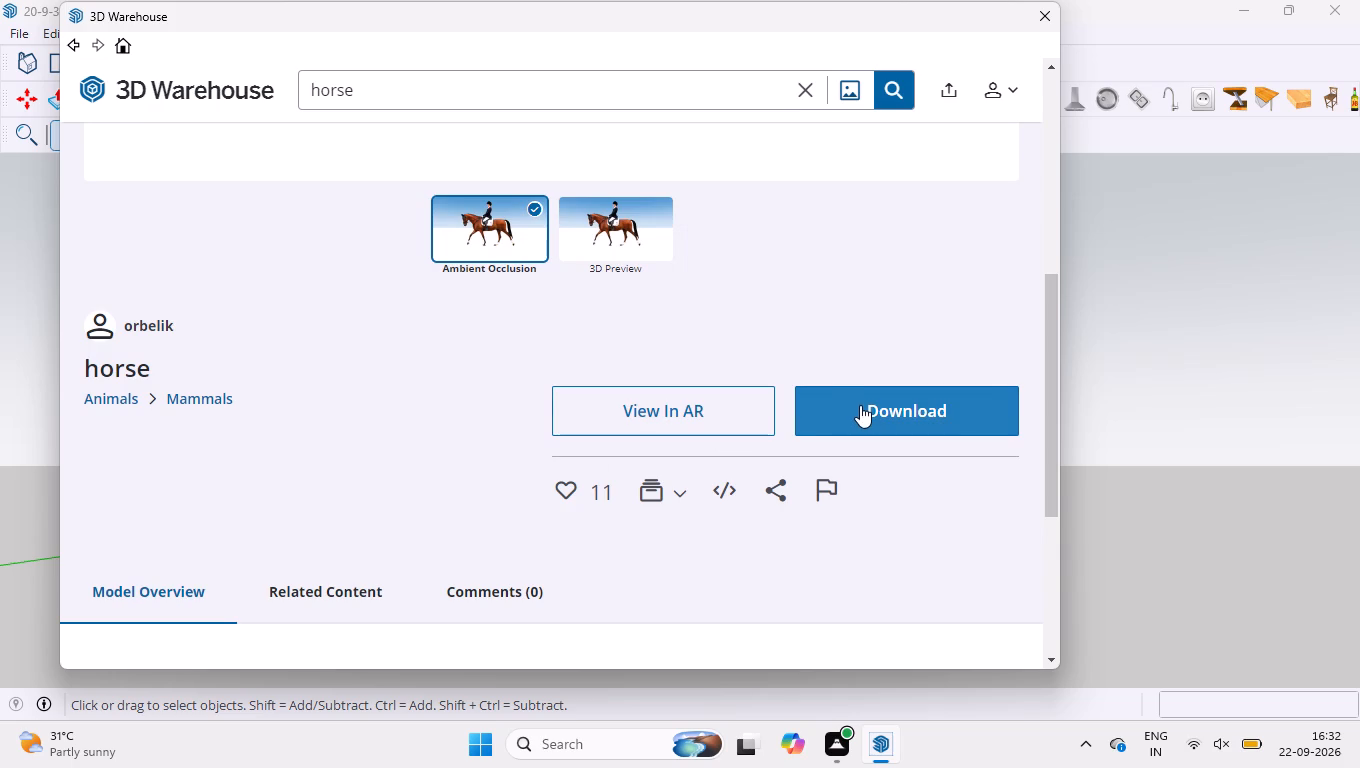
left_click(861, 405)
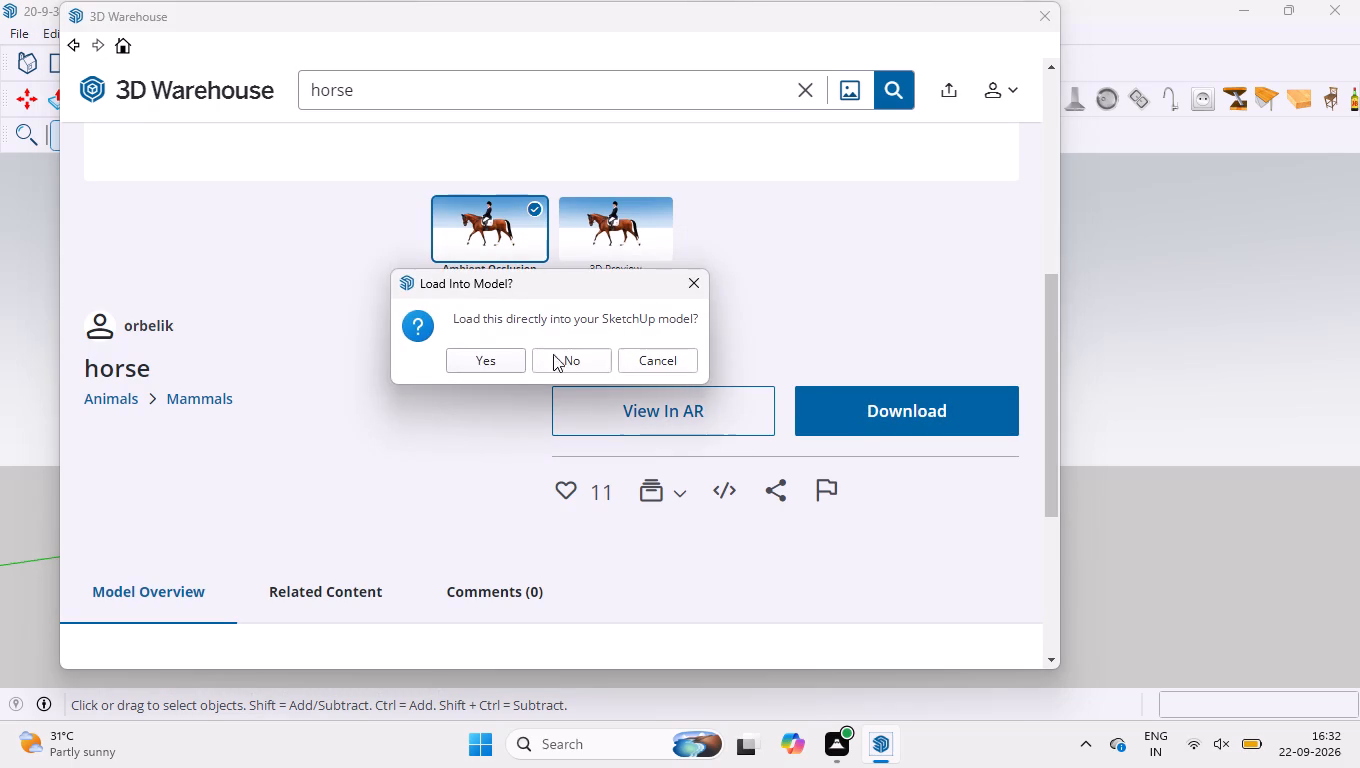
left_click(468, 363)
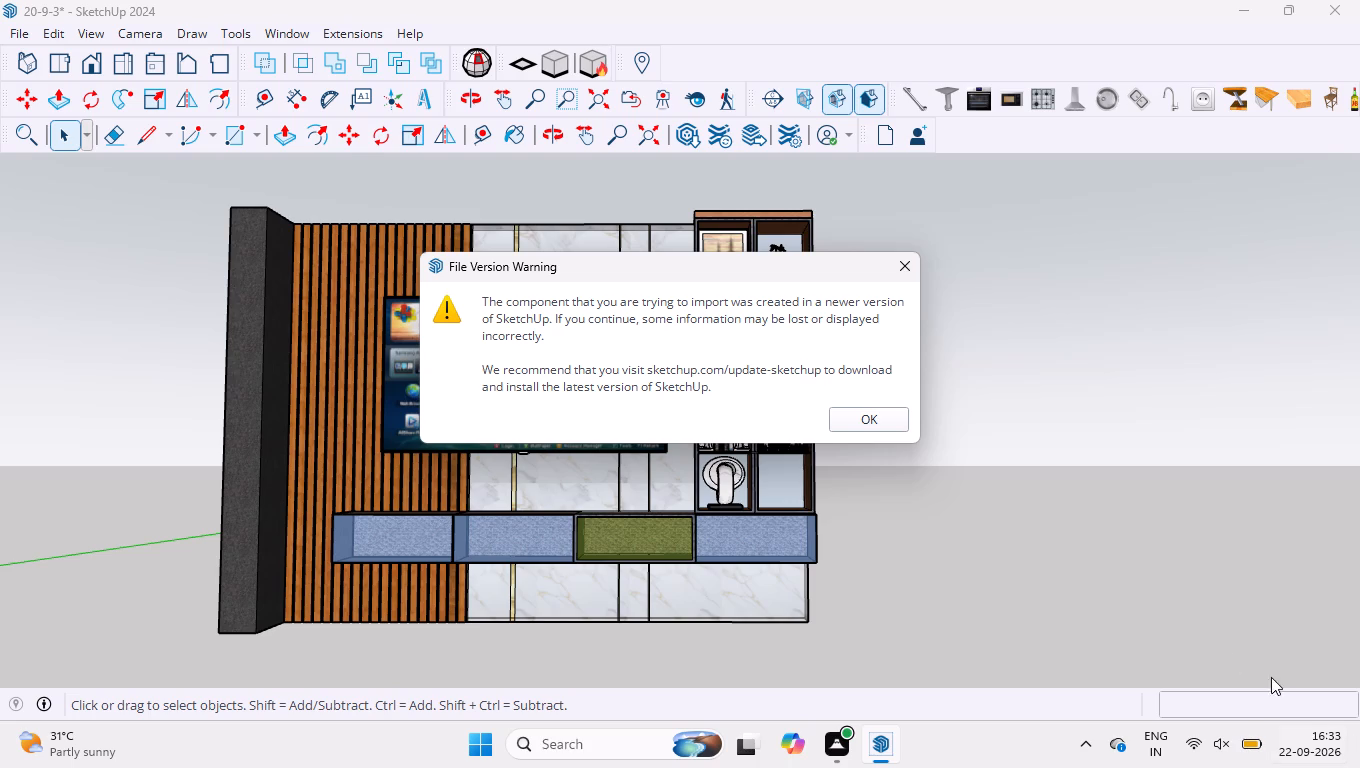
left_click(893, 263)
Place the oversized horse-with-rider component on the ground beside the shelf end of the TV wall unit.
scroll(763, 481, "down", 13)
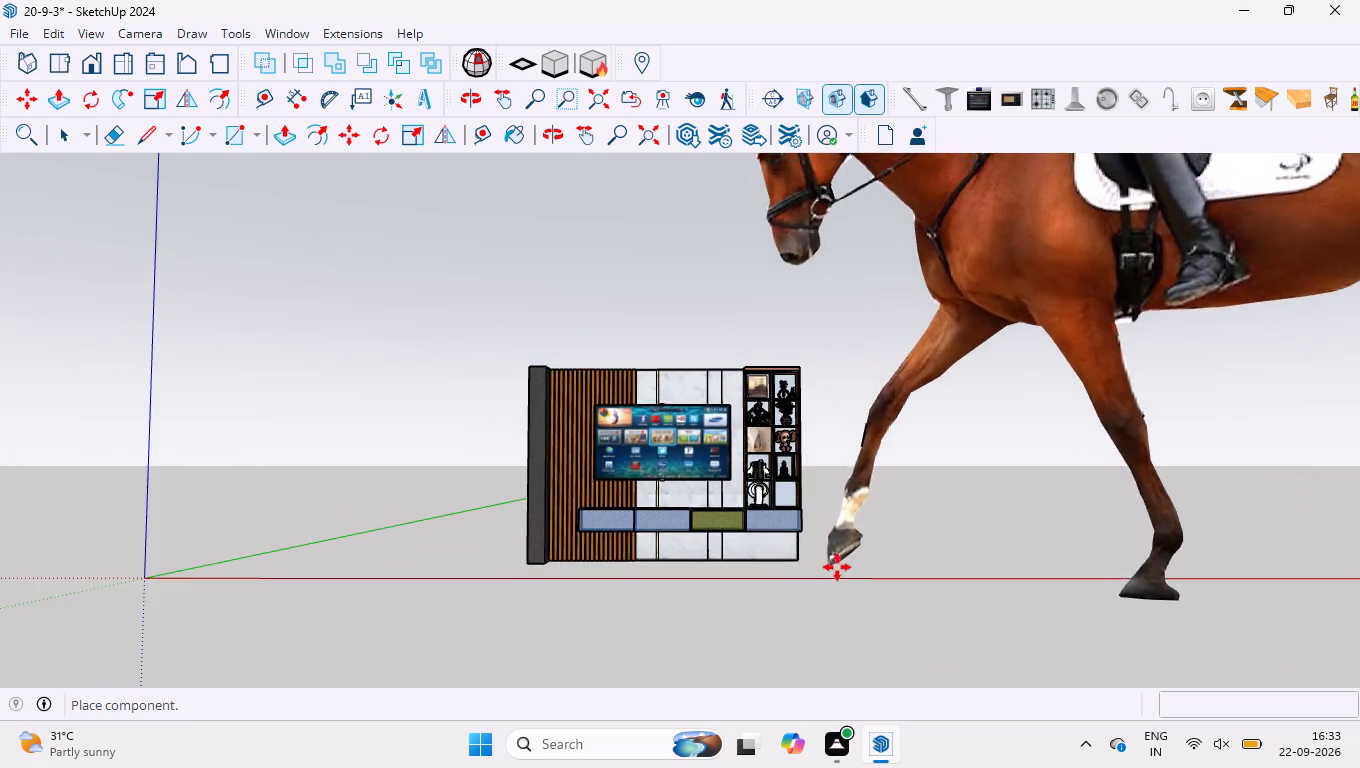
scroll(837, 567, "down", 12)
left_click(866, 557)
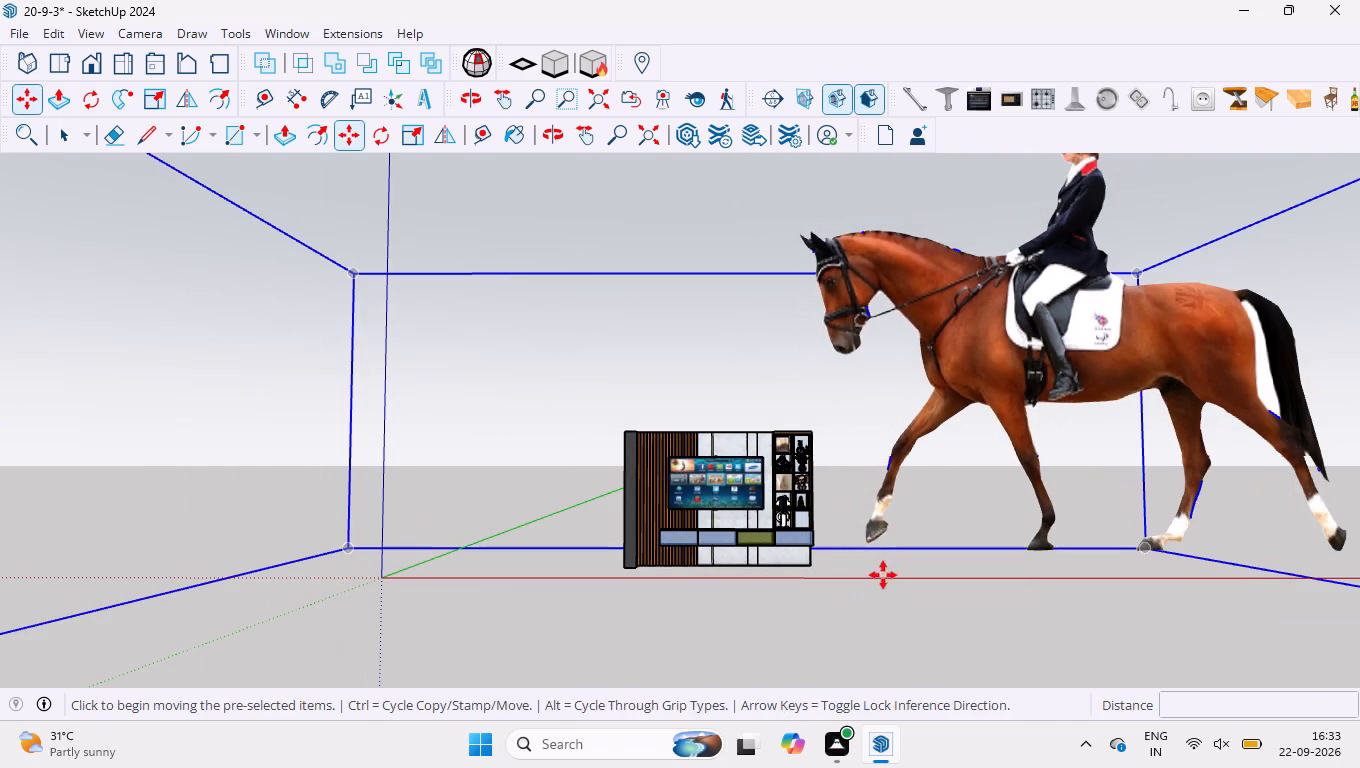
scroll(870, 546, "down", 5)
scroll(863, 463, "down", 18)
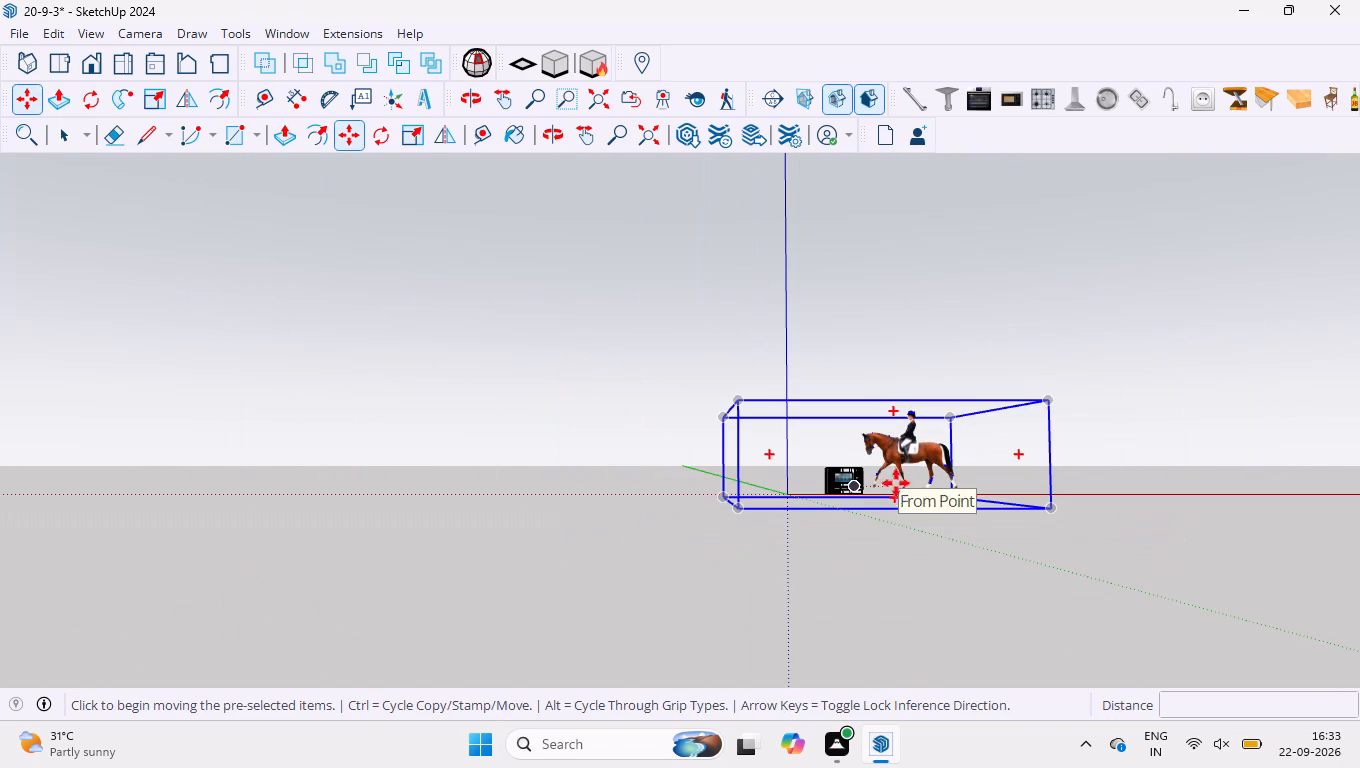
scroll(787, 480, "up", 7)
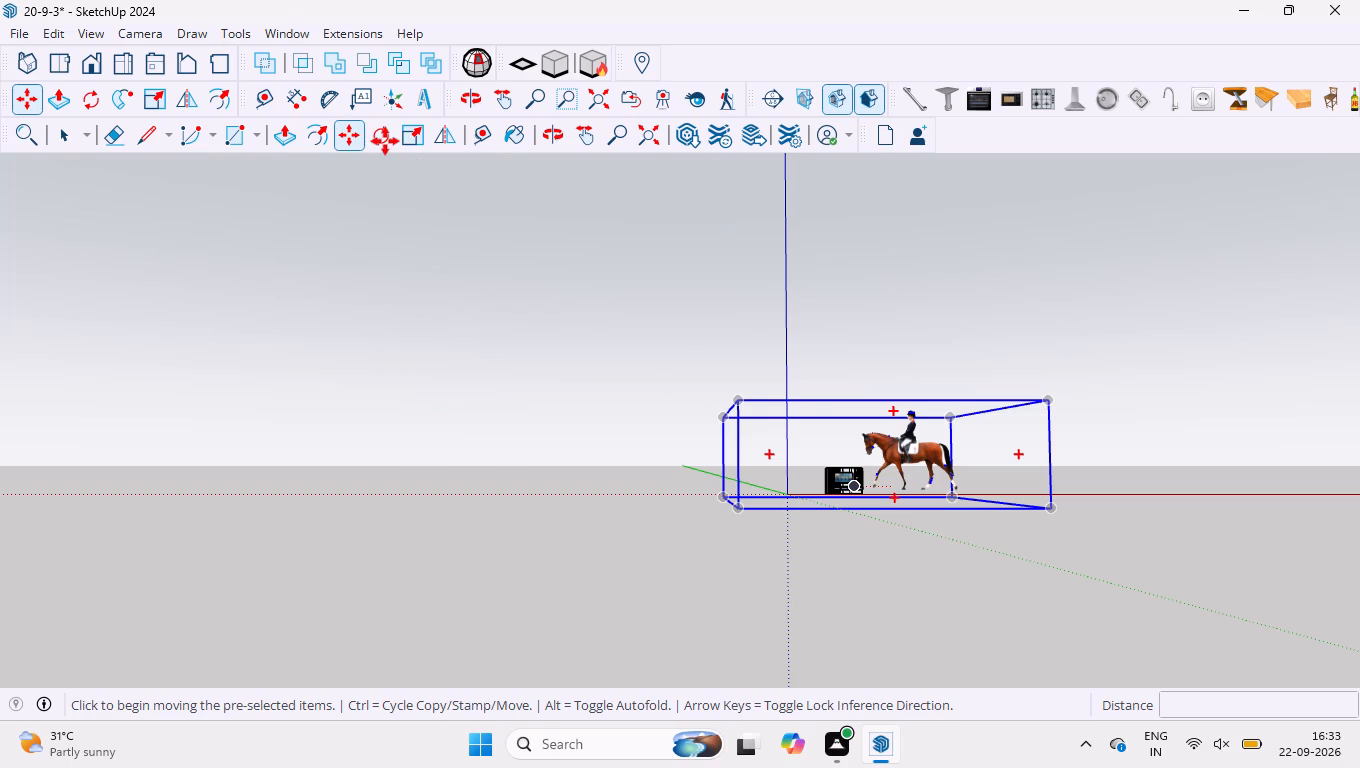
key("space")
left_click(538, 375)
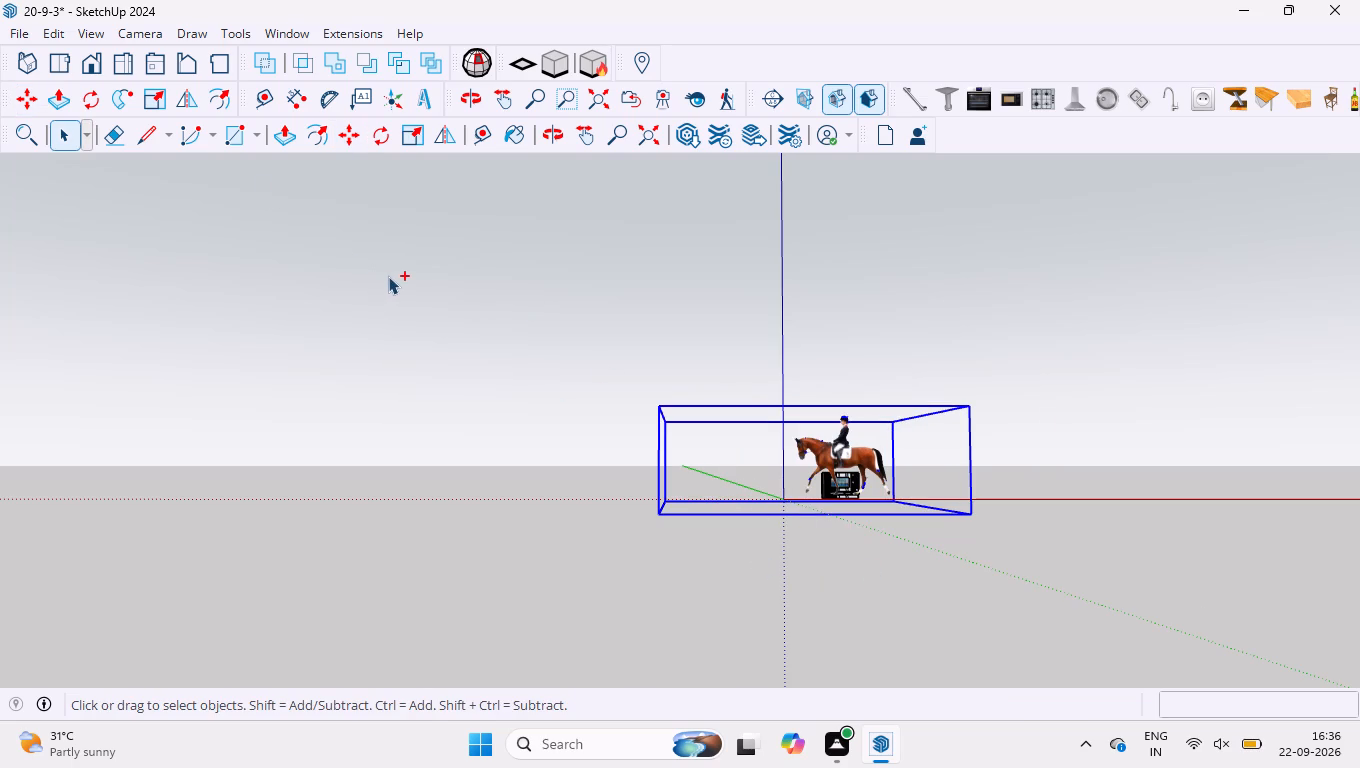
Save the model file.
key("ctrl+s")
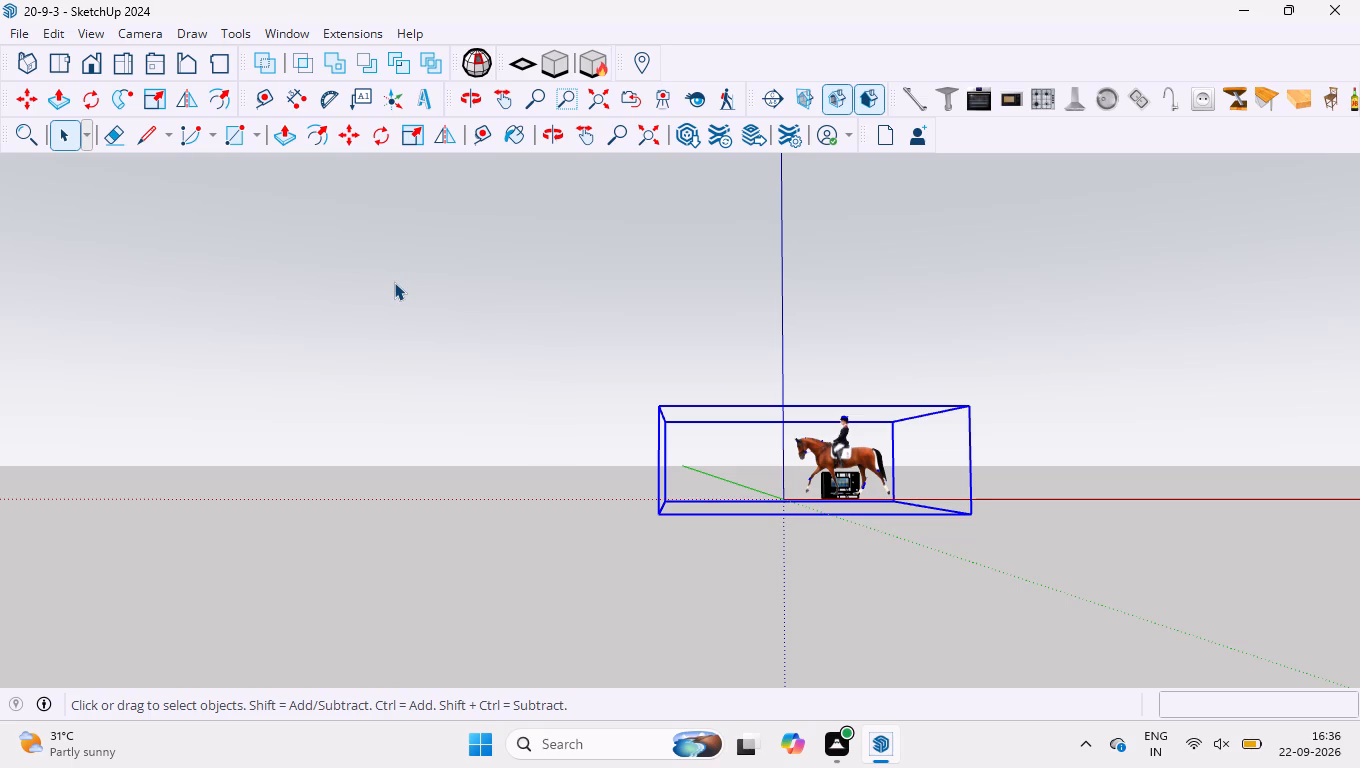
Flatten the oversized horse-with-rider component by scaling it along the blue axis to a factor of about 0.12.
scroll(672, 479, "down", 5)
middle_click_drag(672, 413, 758, 552)
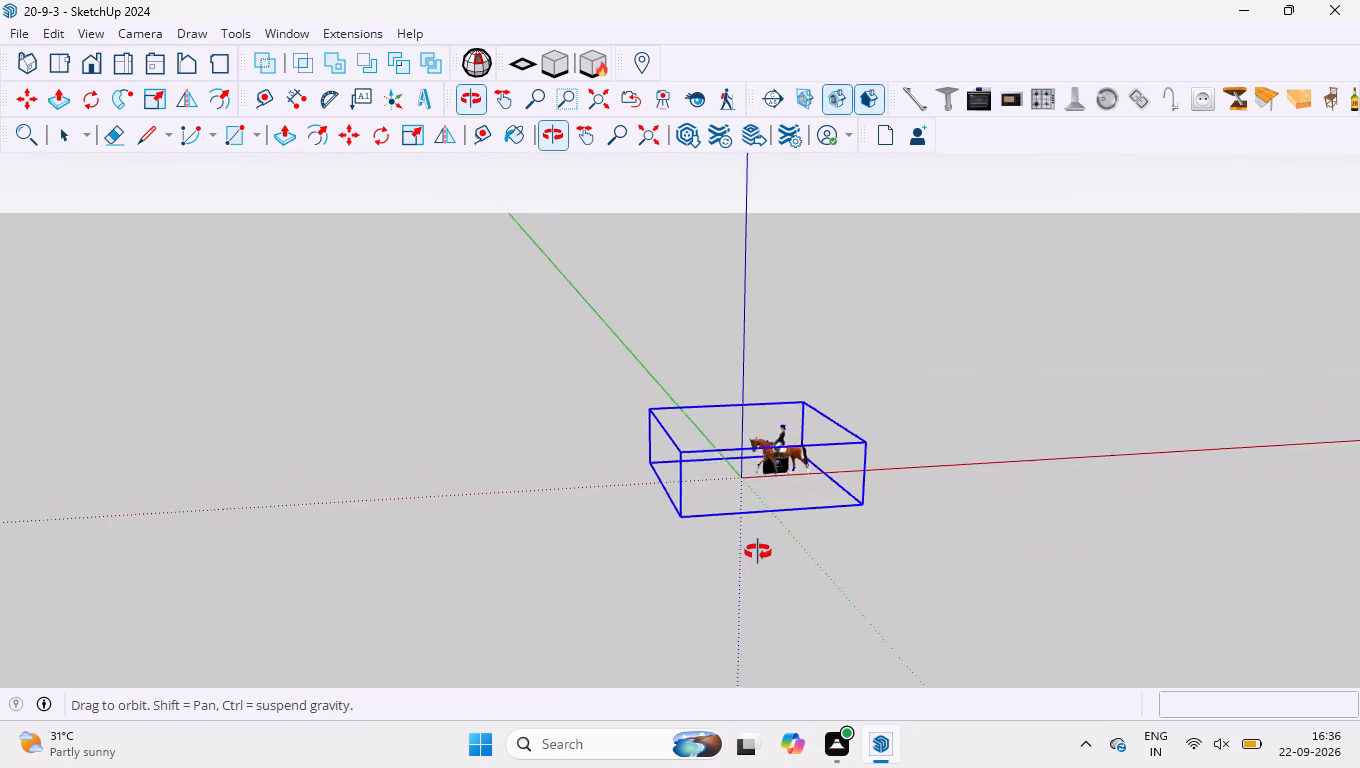
middle_click_drag(758, 552, 761, 559)
scroll(688, 464, "up", 4)
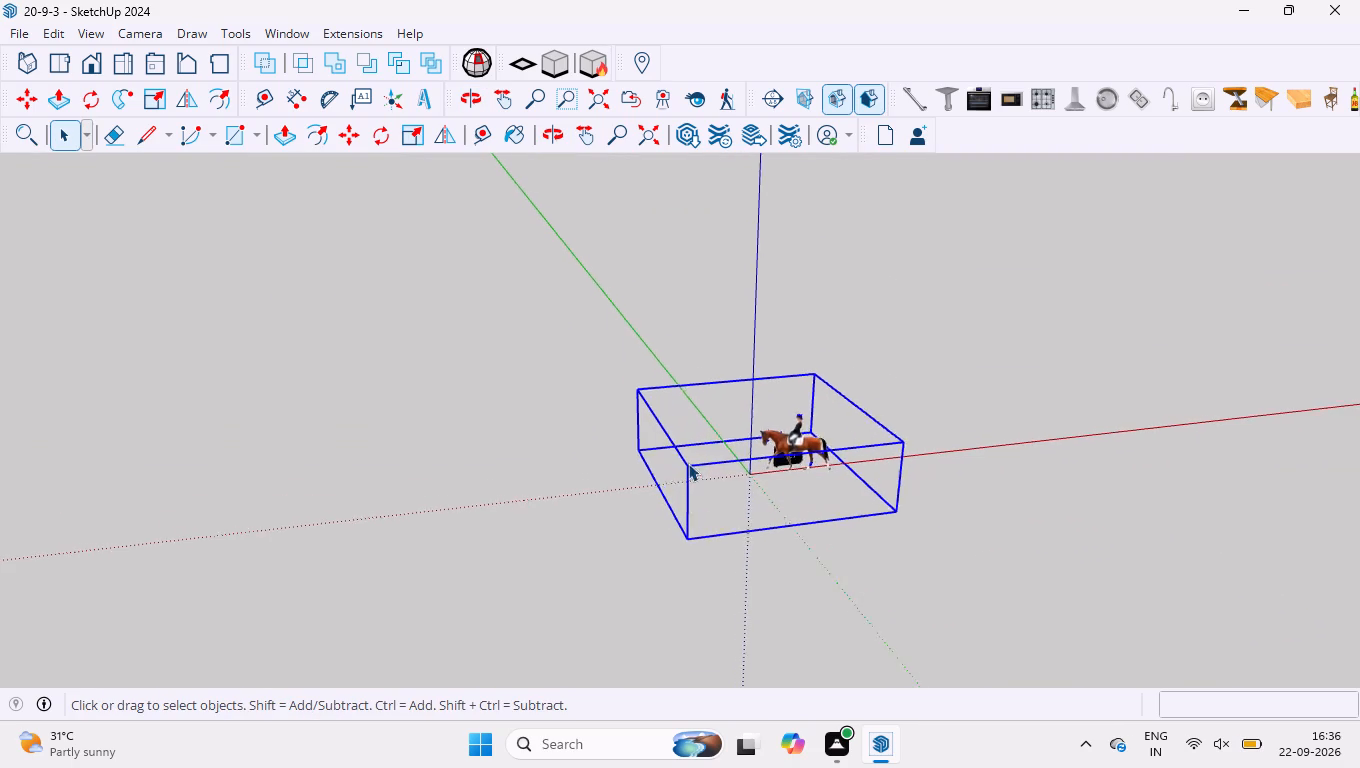
scroll(734, 482, "up", 3)
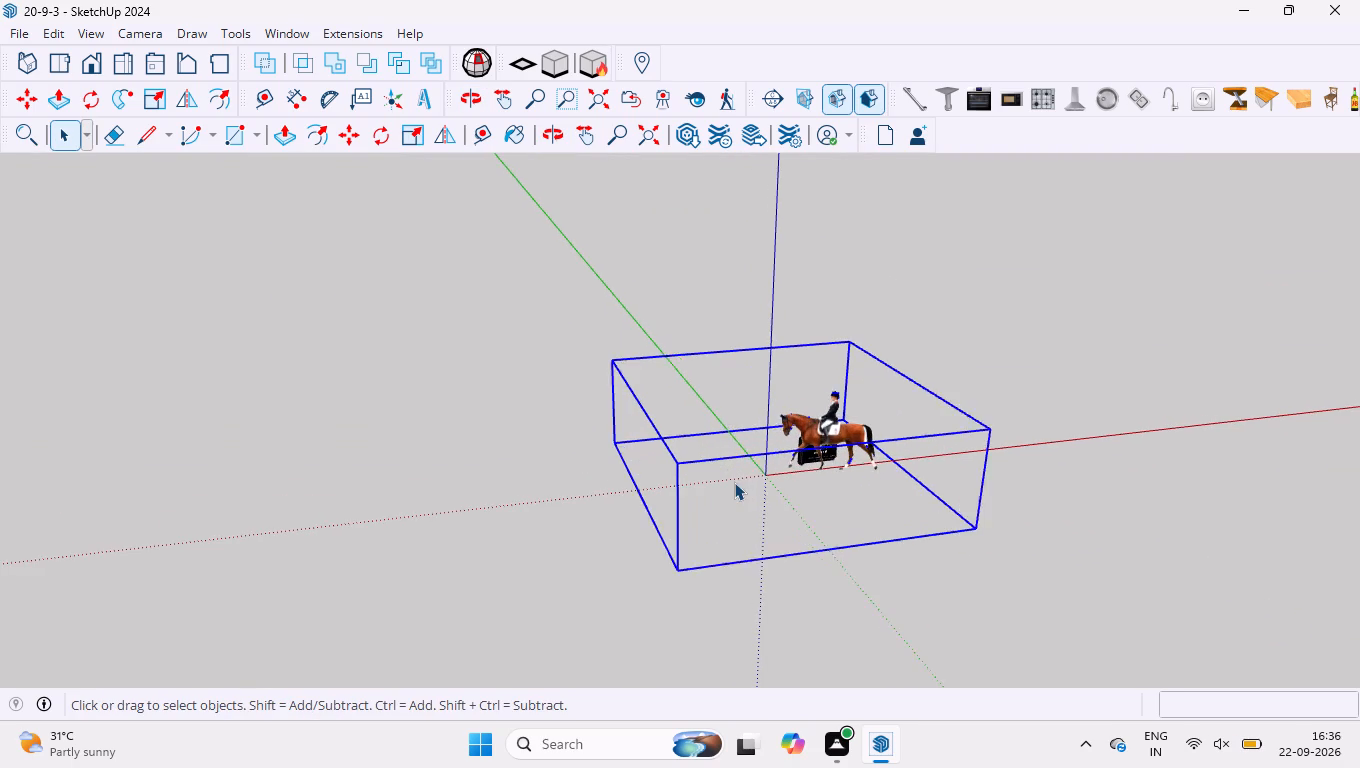
scroll(742, 480, "up", 5)
scroll(737, 455, "down", 3)
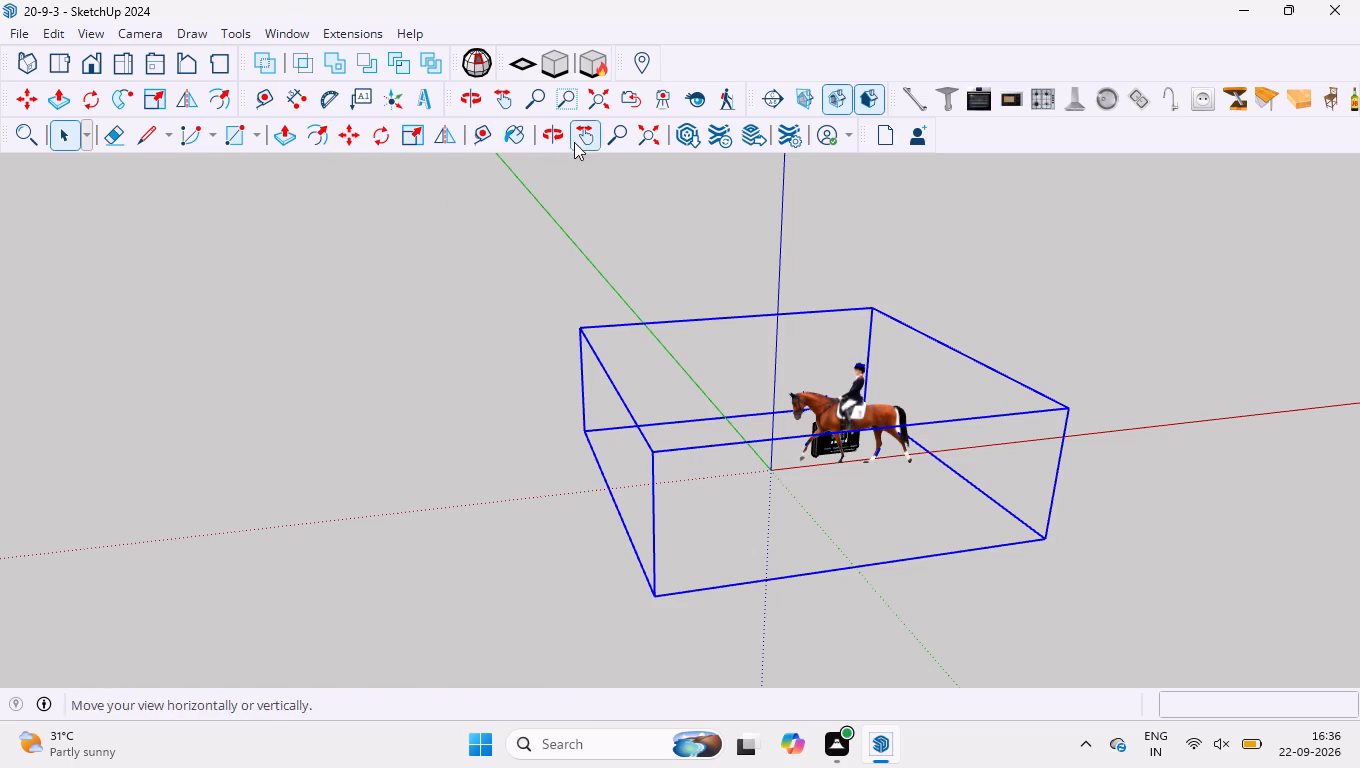
left_click(414, 136)
scroll(959, 439, "up", 2)
scroll(873, 436, "up", 3)
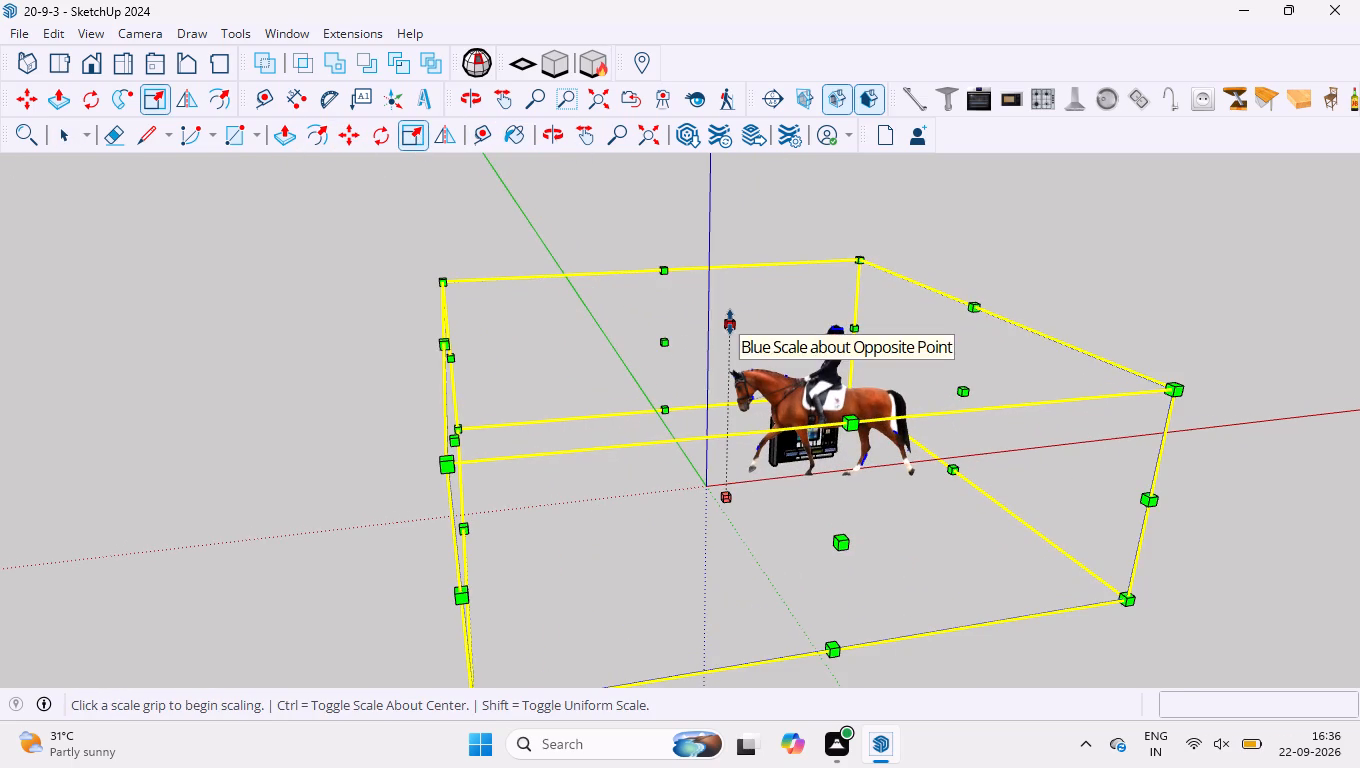
left_click(730, 322)
left_click(747, 485)
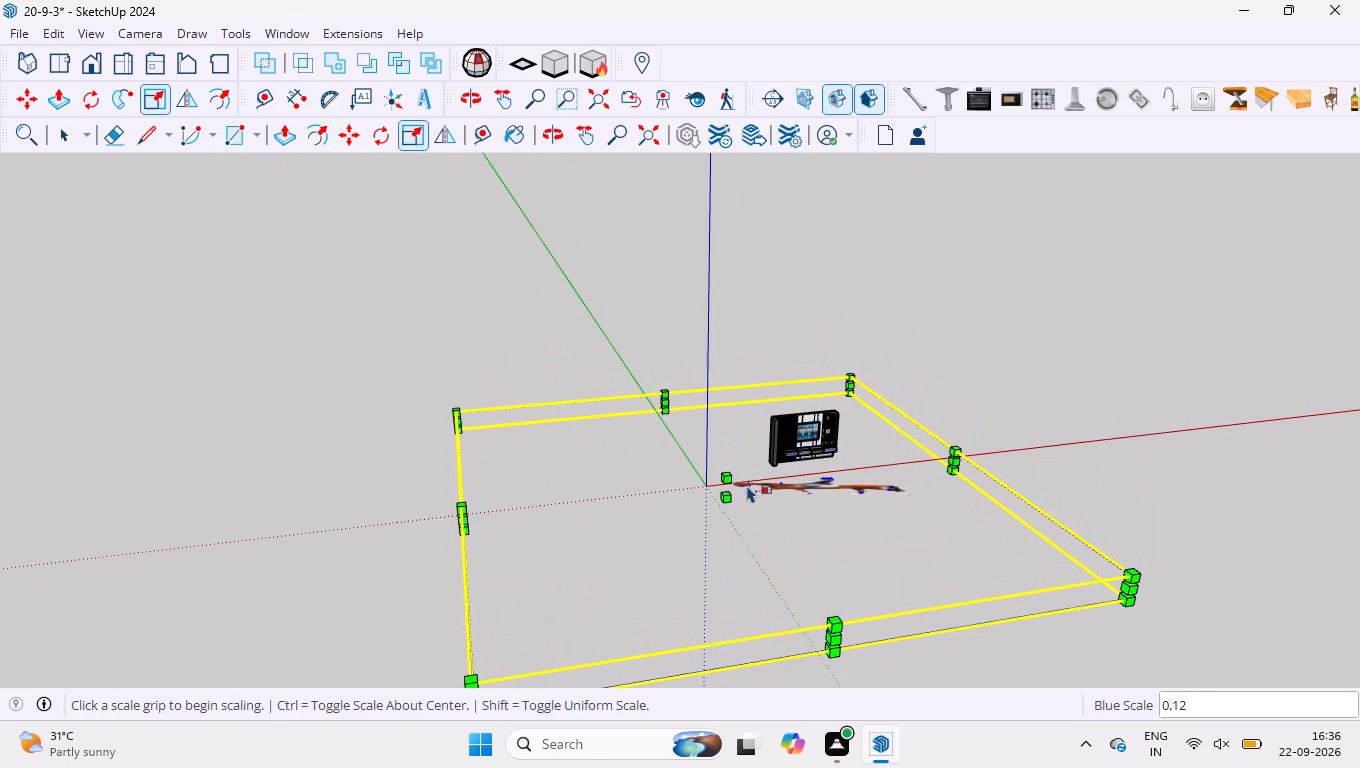
Shrink the horse-with-rider component along the red axis, scaling it inward from both of its ends.
middle_click_drag(758, 545, 795, 443)
scroll(567, 522, "up", 4)
scroll(354, 466, "up", 5)
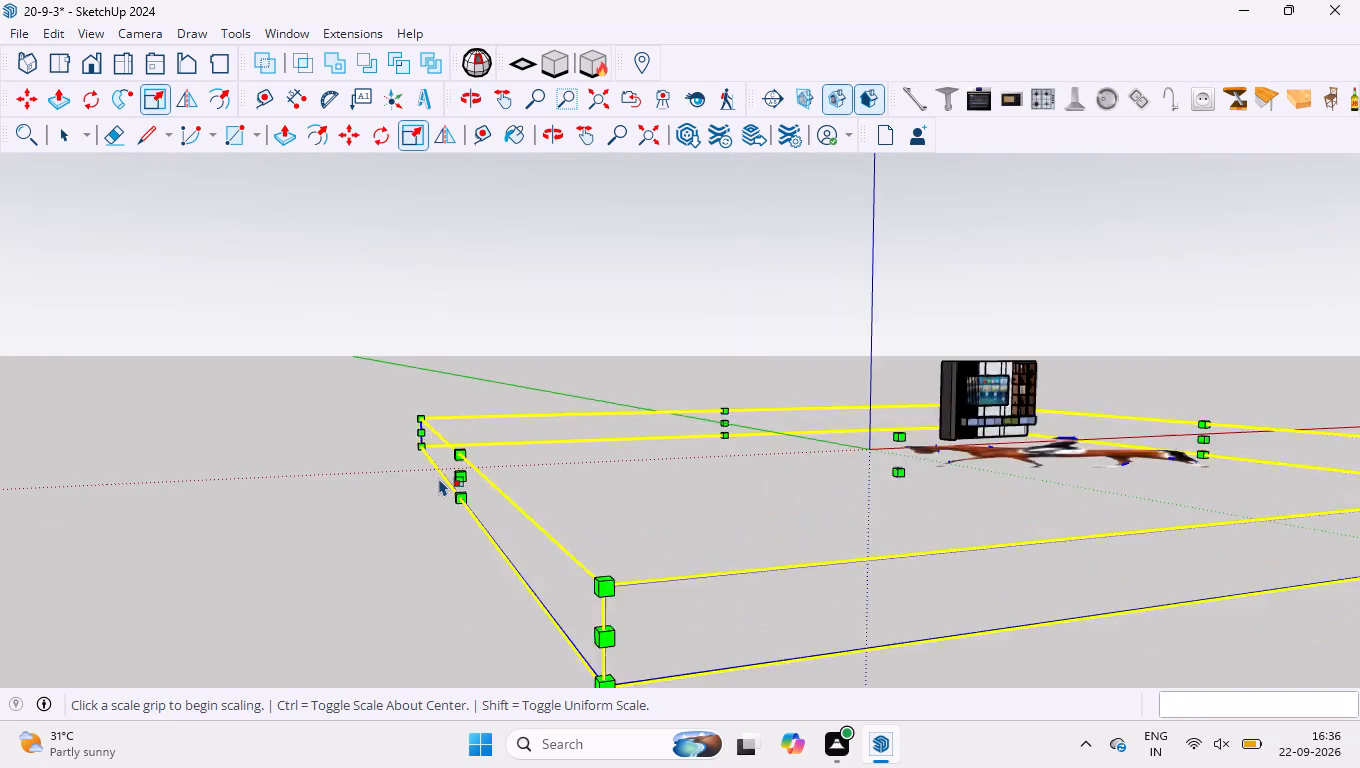
left_click(475, 475)
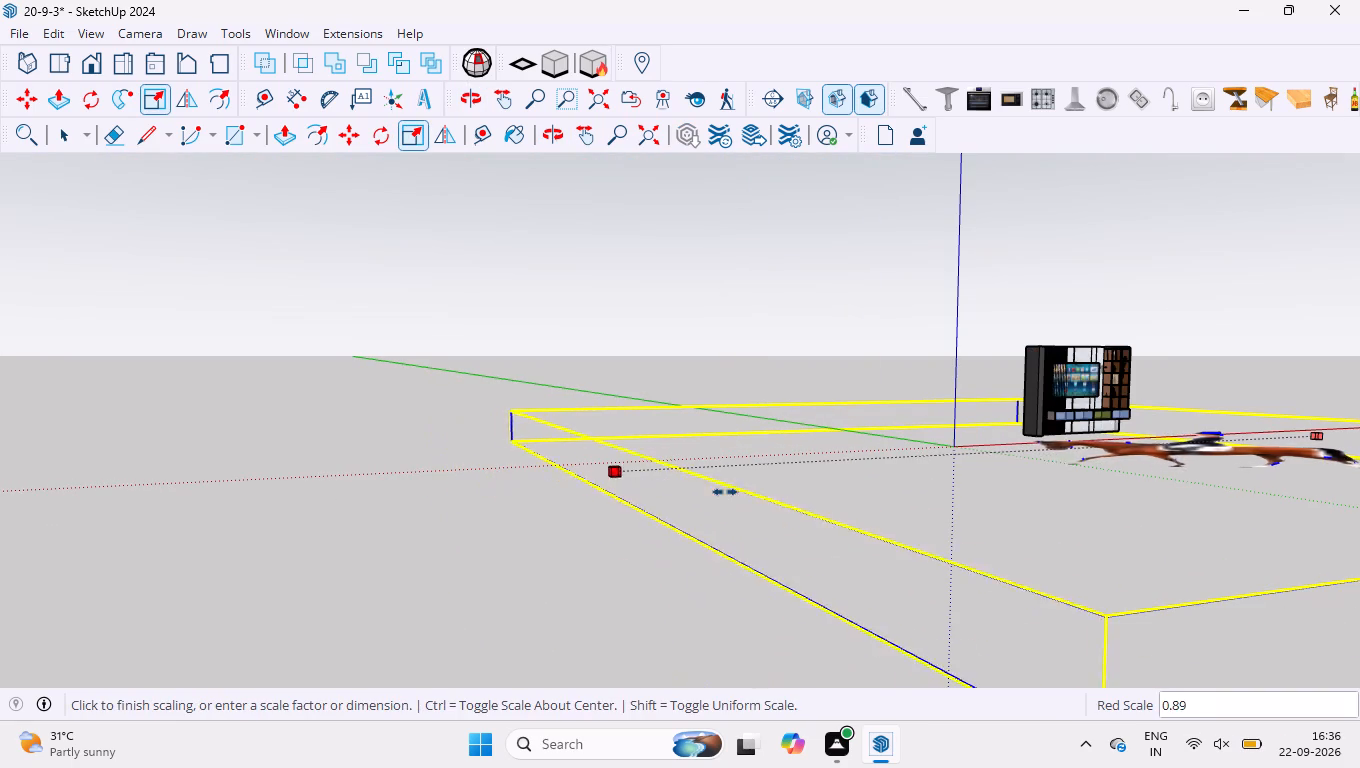
left_click(1189, 452)
scroll(903, 401, "down", 4)
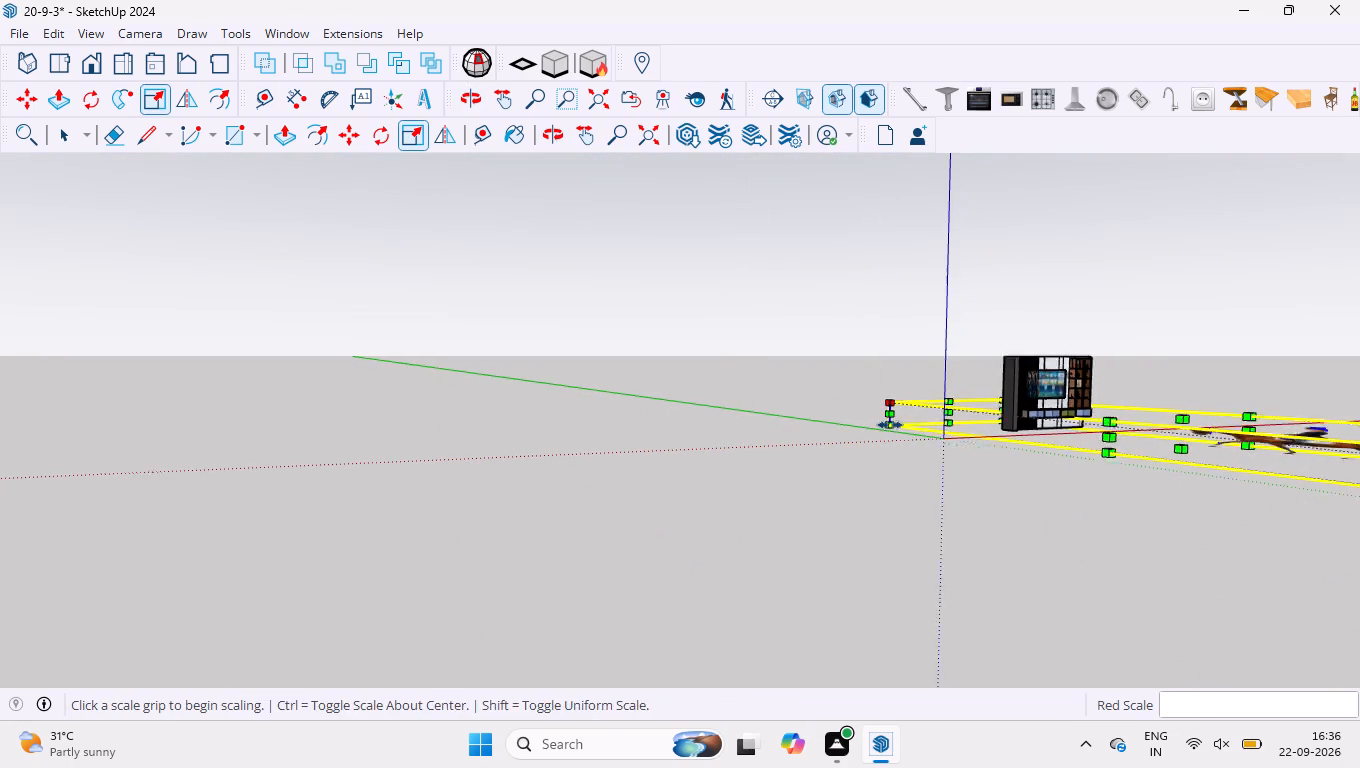
scroll(890, 425, "down", 6)
middle_click_drag(1359, 406, 964, 504)
scroll(940, 450, "down", 4)
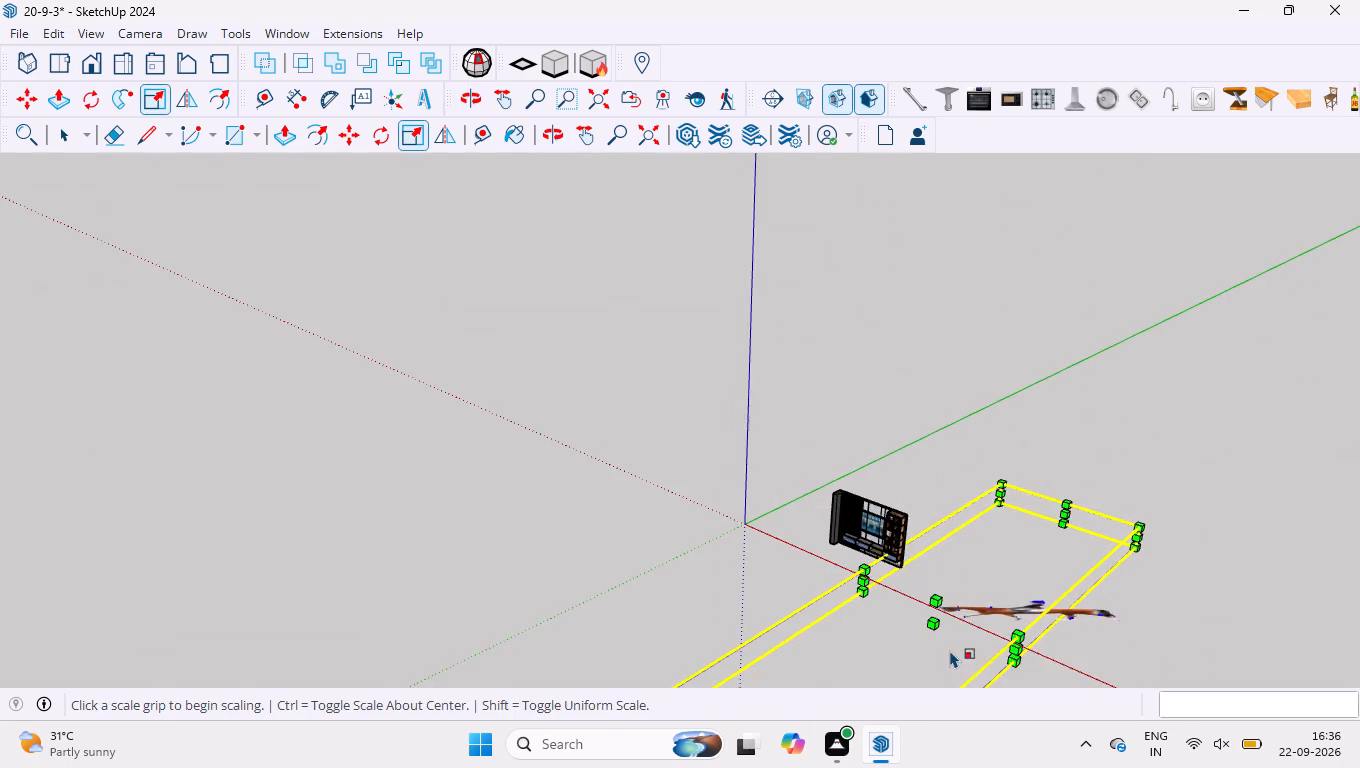
scroll(959, 659, "up", 16)
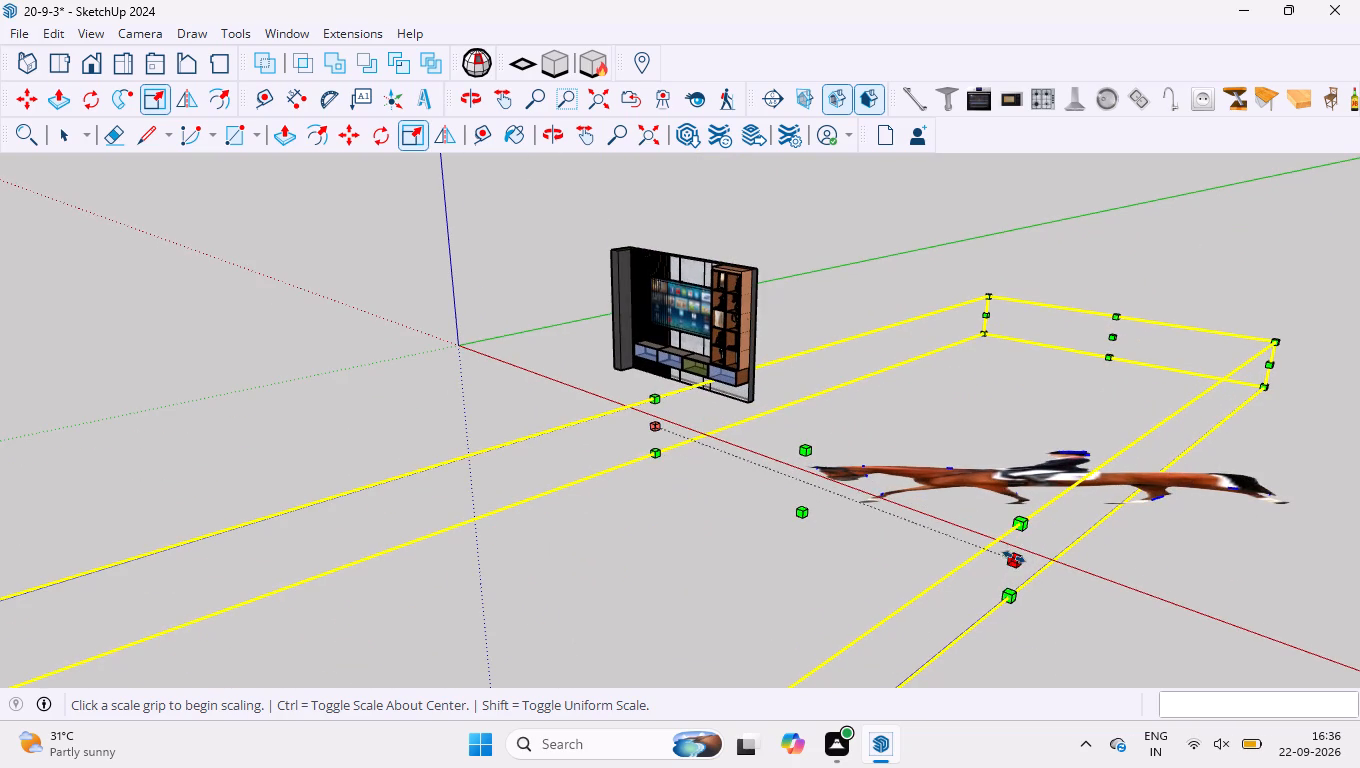
left_click(1020, 561)
left_click(897, 525)
Shrink the horse-with-rider component along the green axis, pulling its front face back toward the horse figure.
scroll(1014, 420, "down", 4)
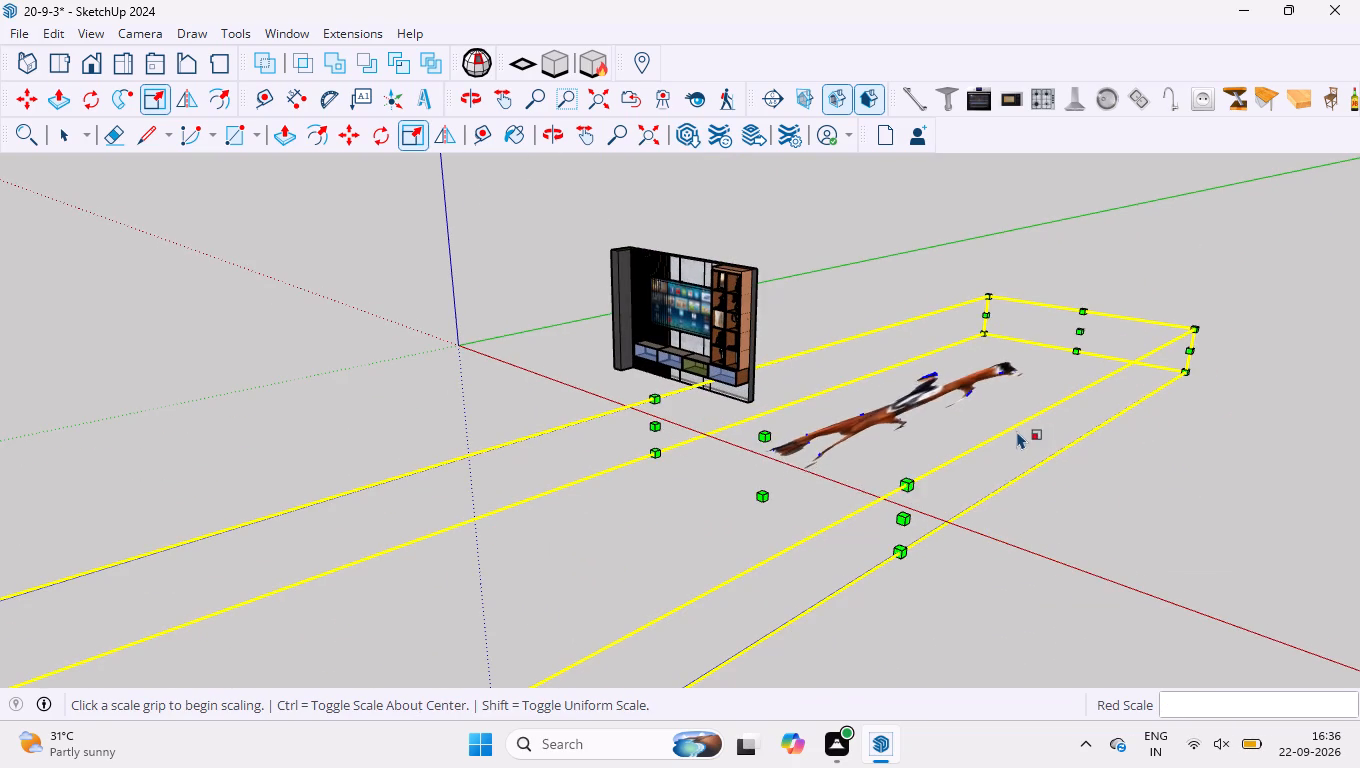
scroll(1017, 431, "down", 13)
scroll(652, 558, "up", 5)
scroll(859, 533, "up", 10)
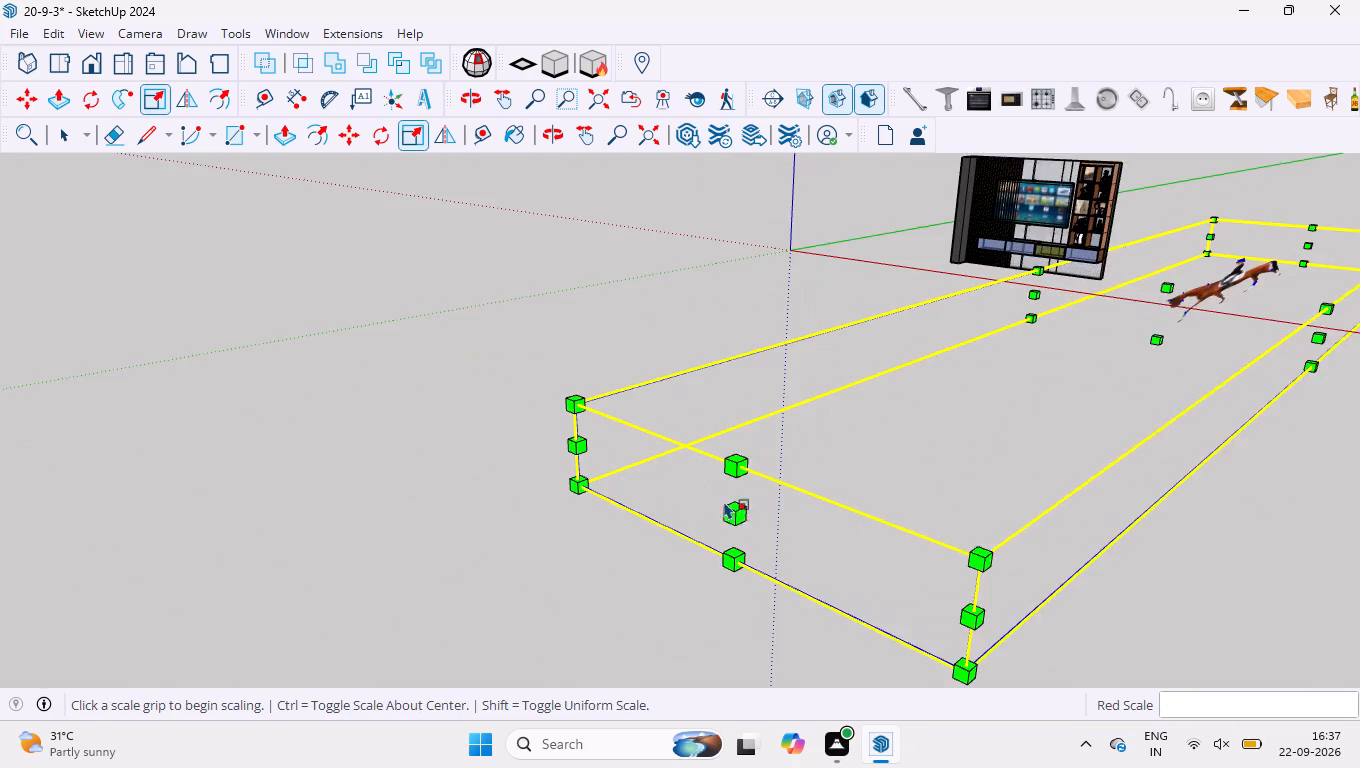
left_click(721, 511)
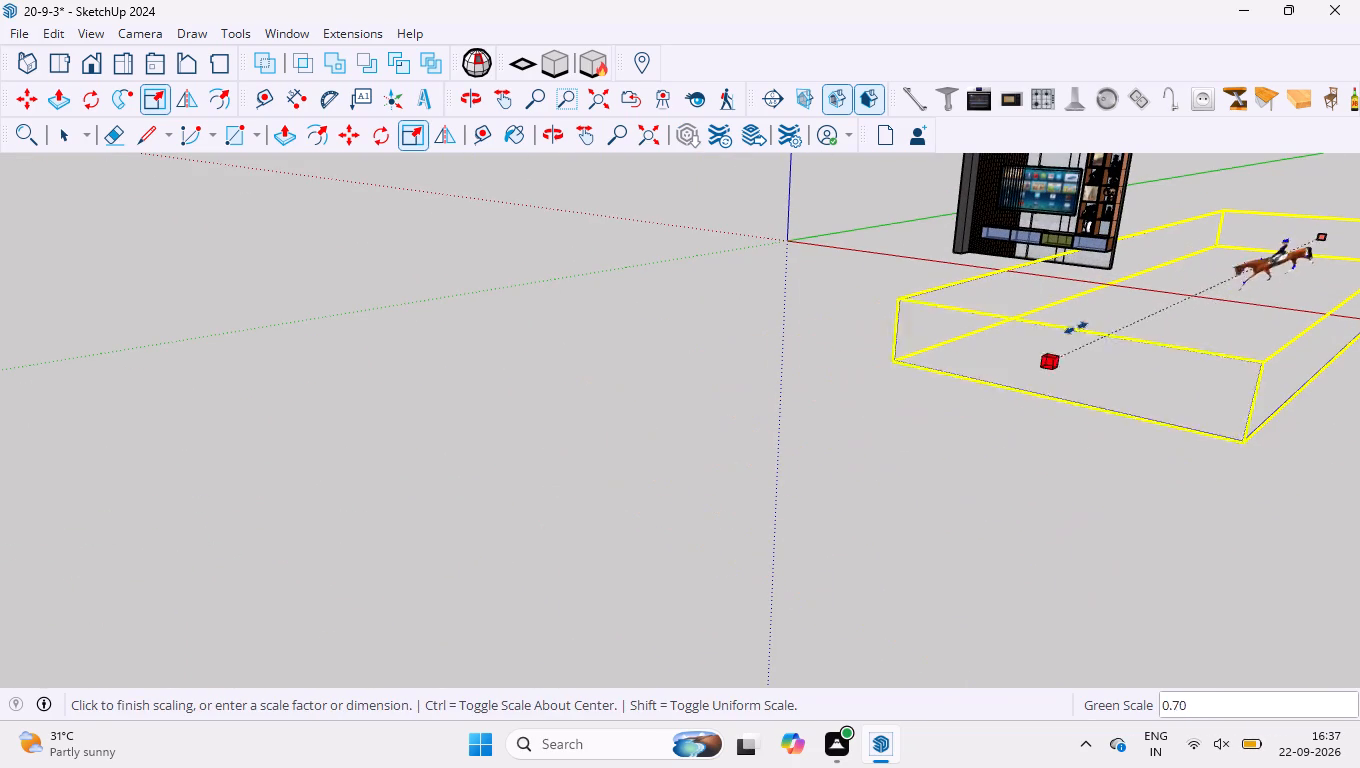
left_click(1215, 228)
Explode the scaled outer component to free the horse-with-rider figure, and clear the selection.
scroll(1112, 391, "down", 4)
scroll(1203, 164, "up", 2)
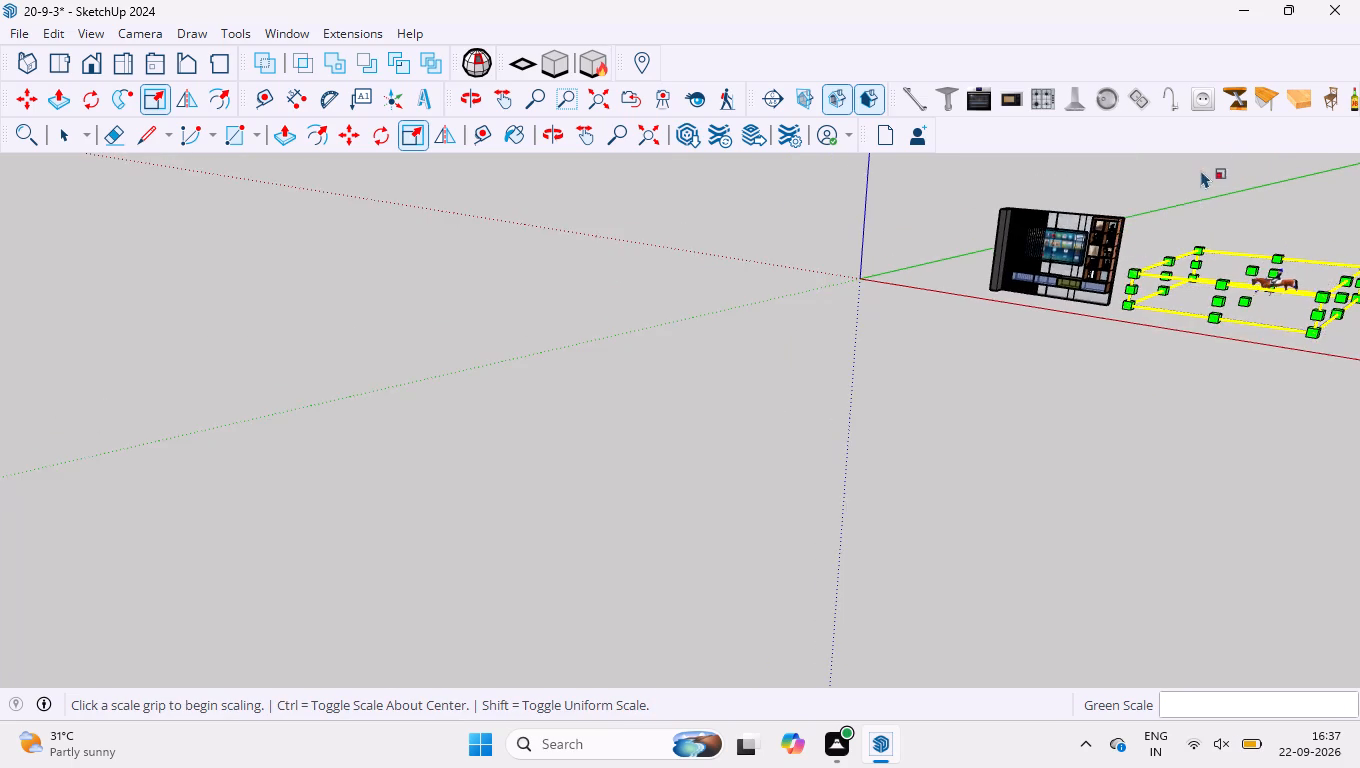
scroll(1201, 170, "up", 4)
key("m")
middle_click_drag(1021, 326, 1156, 409)
scroll(1136, 281, "down", 9)
scroll(1115, 191, "up", 13)
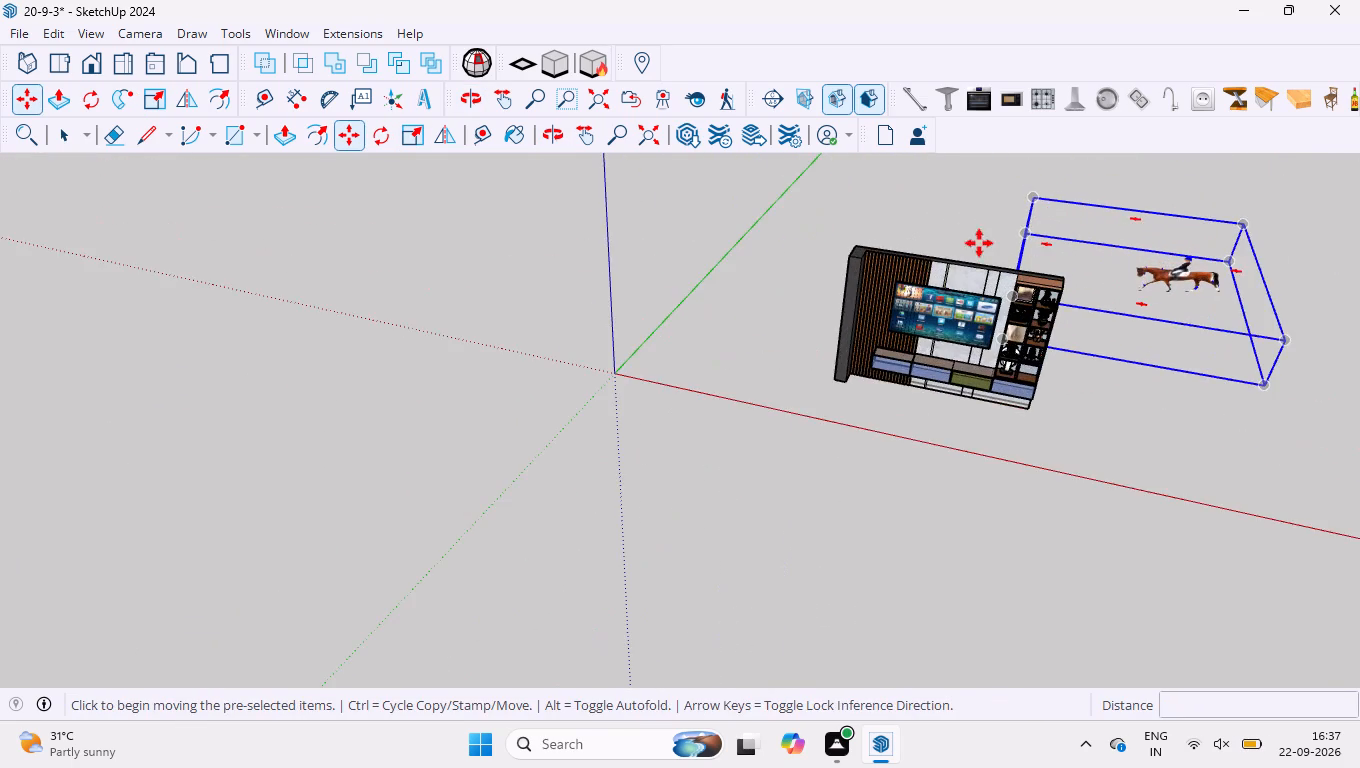
scroll(979, 243, "up", 8)
key("space")
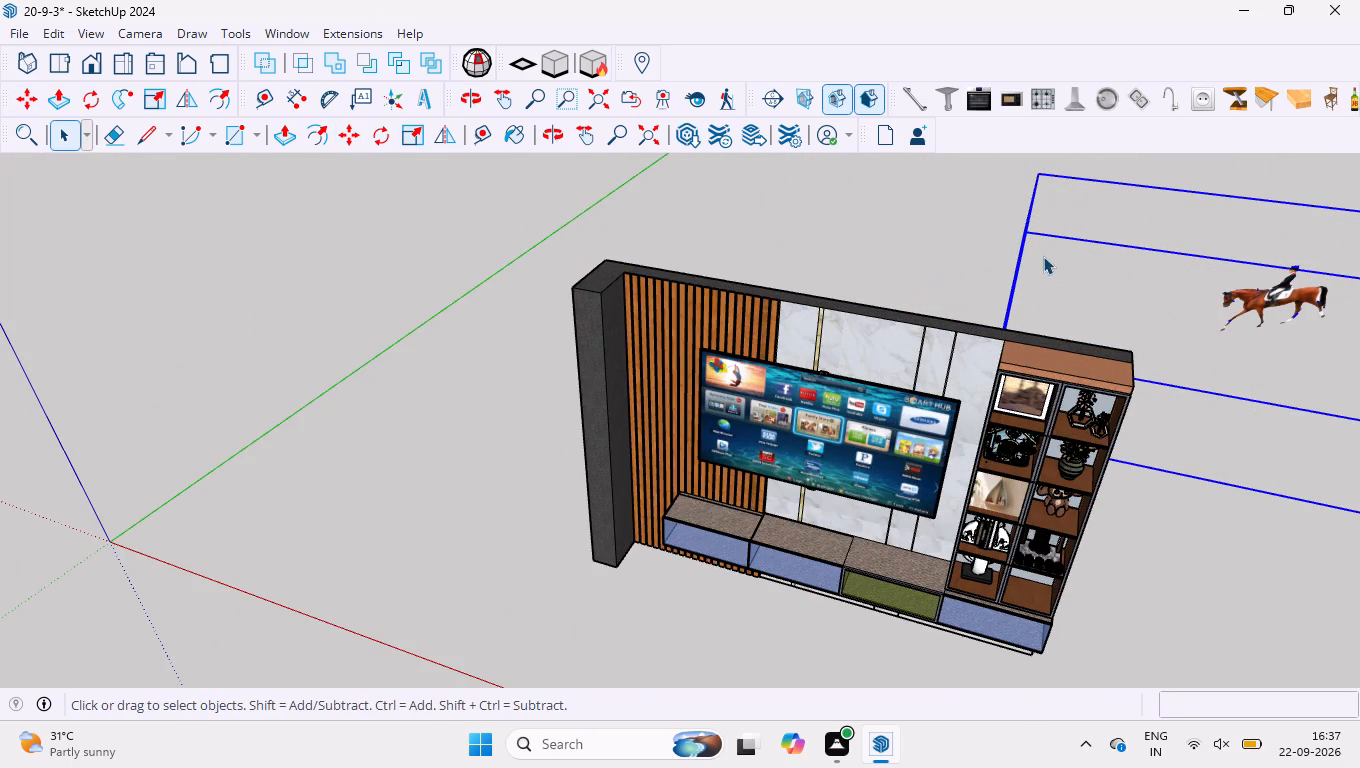
right_click(1025, 236)
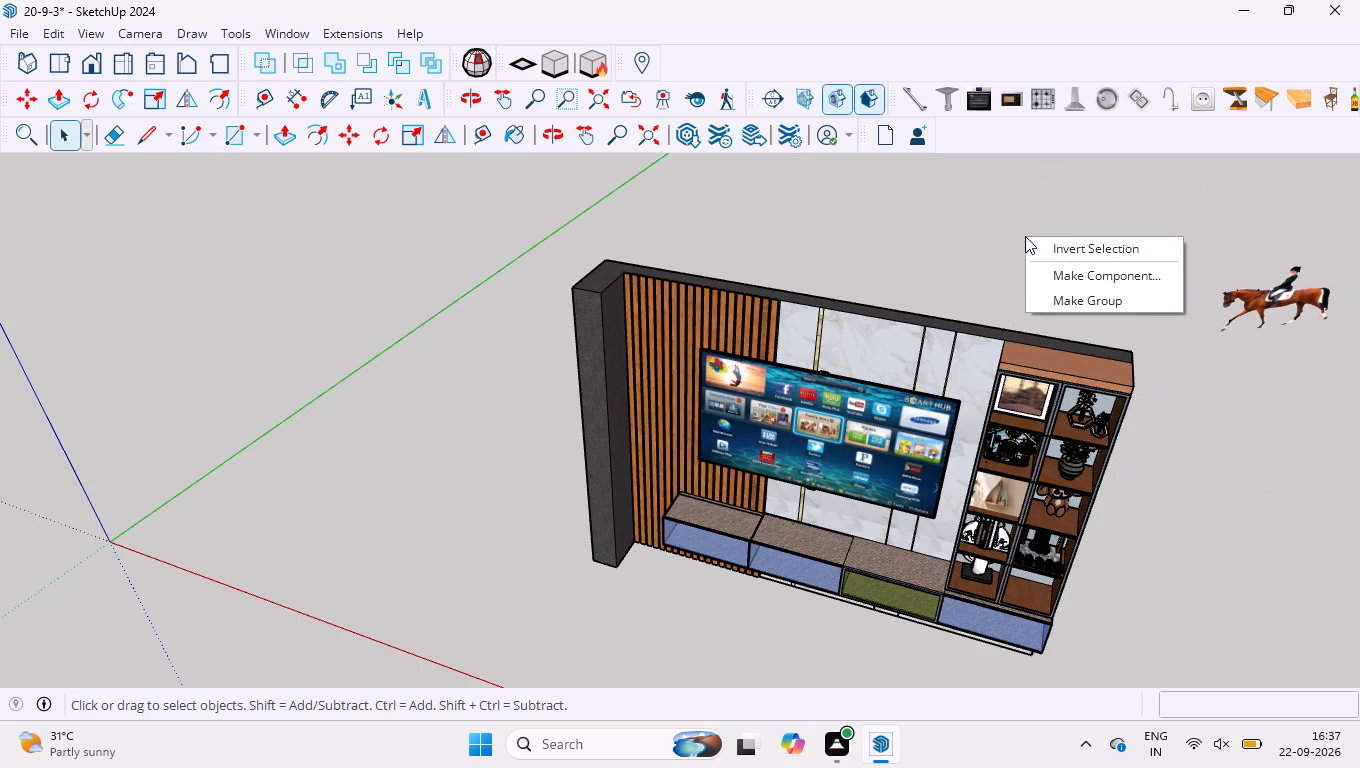
left_click(1025, 236)
left_click(1239, 302)
right_click(1249, 302)
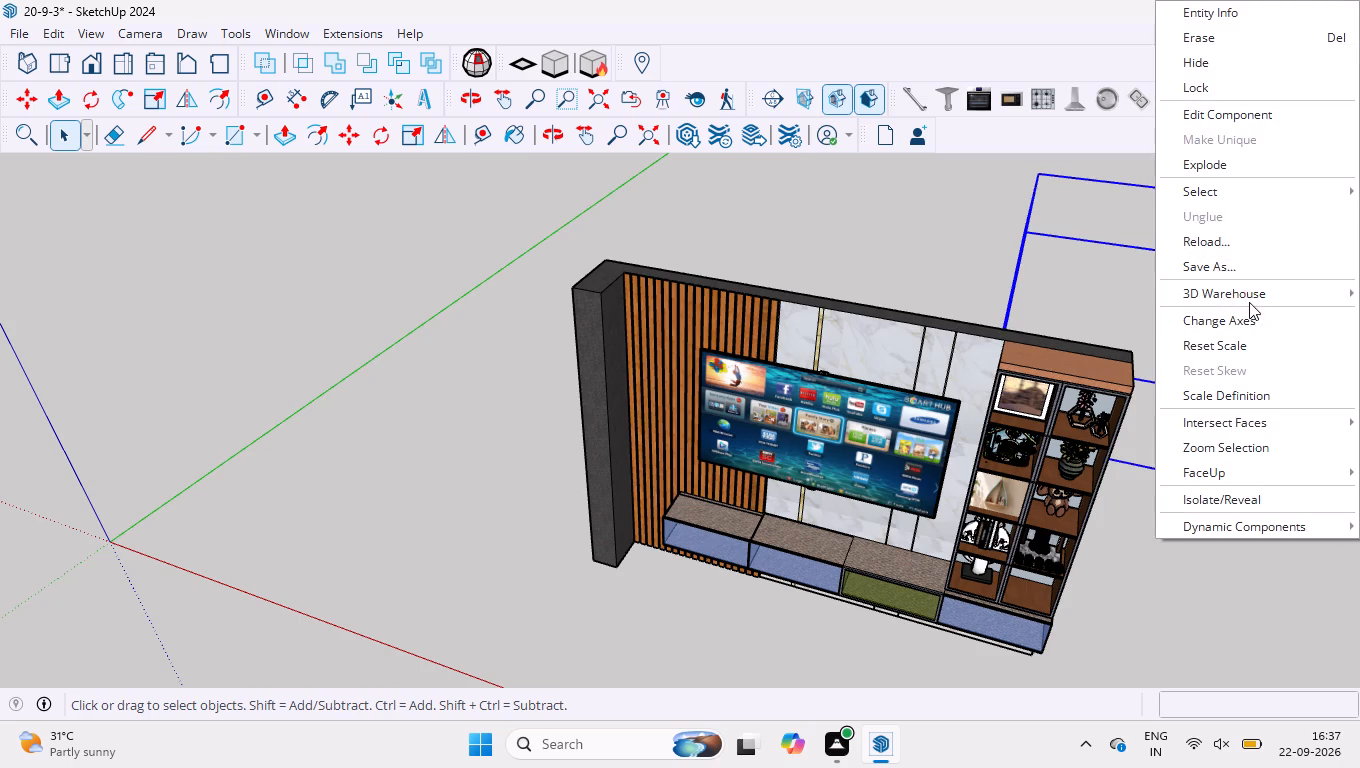
left_click(1192, 171)
left_click(1173, 269)
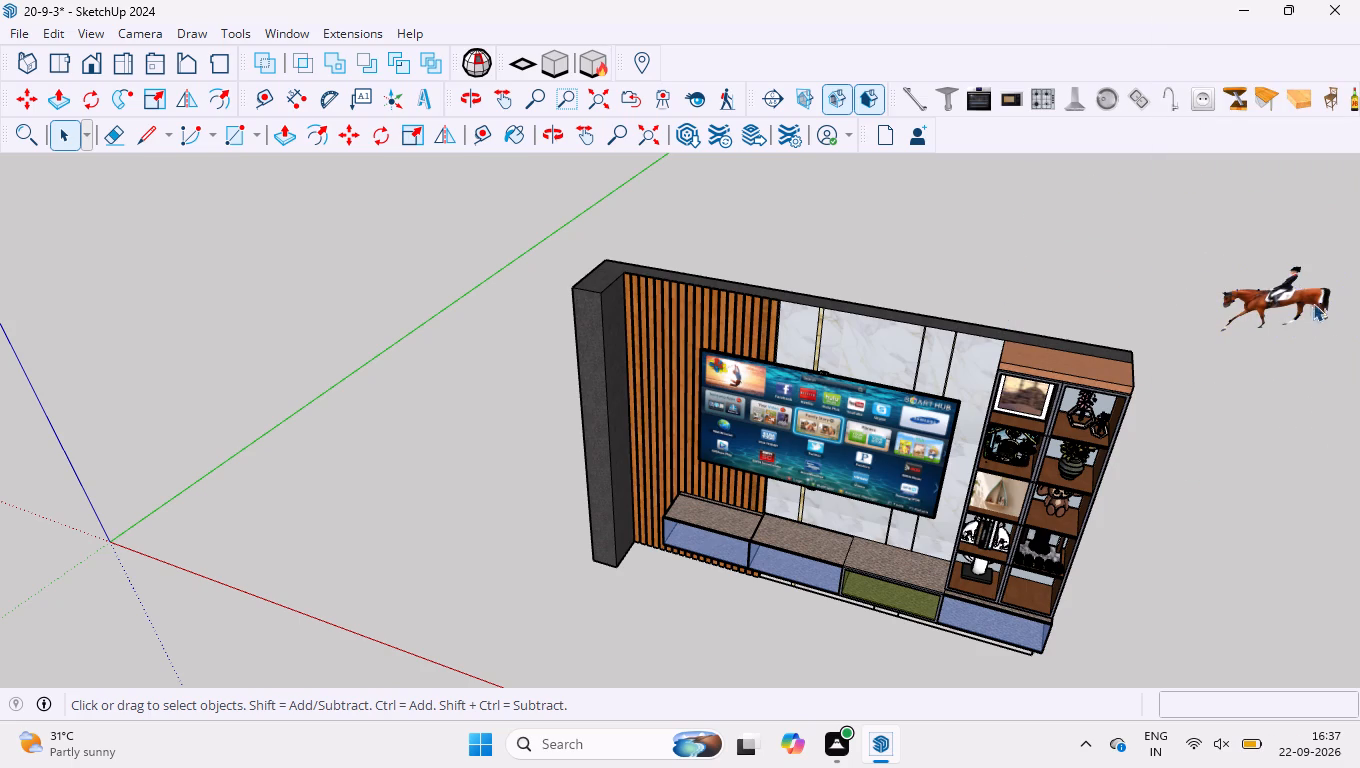
Select the horse figure and move it by its lower front corner onto the back floor corner of the empty compartment beneath the Buddha fountain.
left_click_drag(1298, 269, 1269, 313)
key("m")
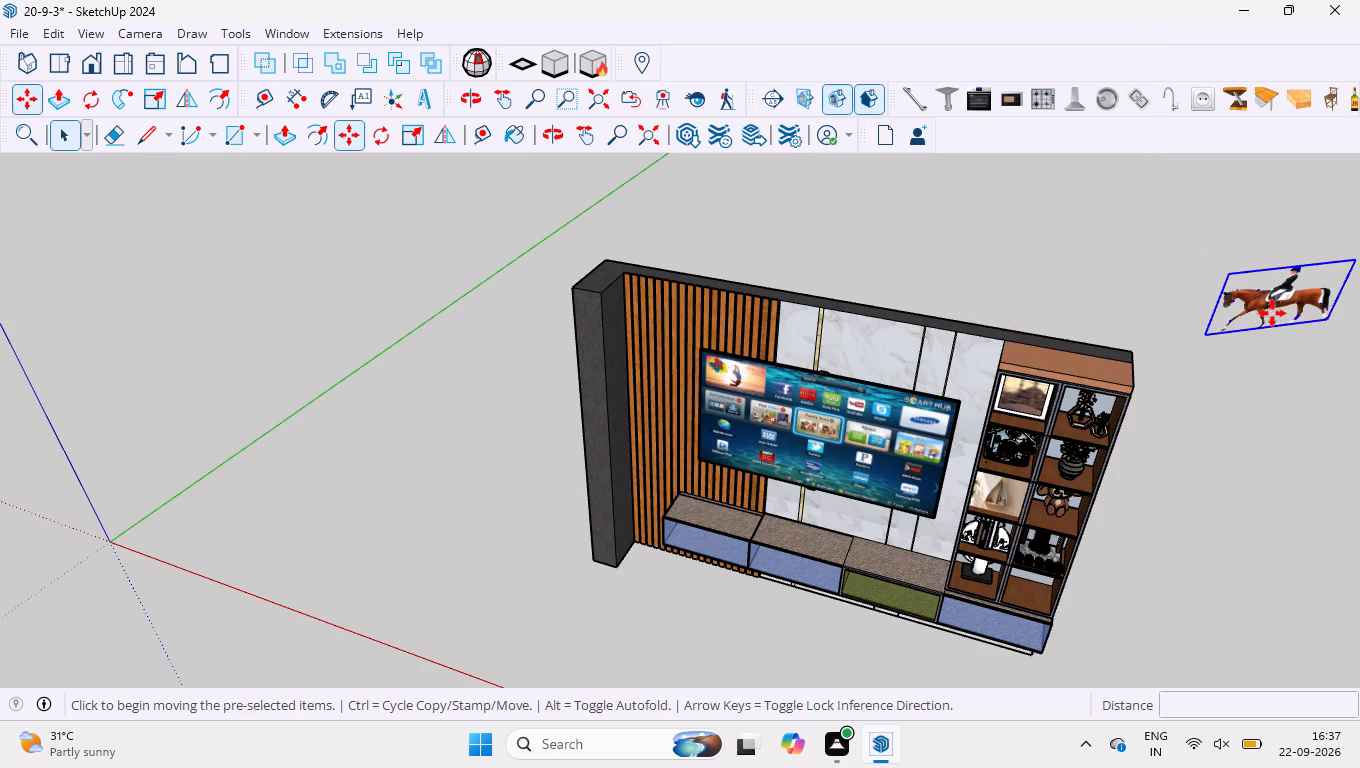
scroll(1195, 332, "up", 2)
left_click(1204, 337)
scroll(1054, 311, "down", 4)
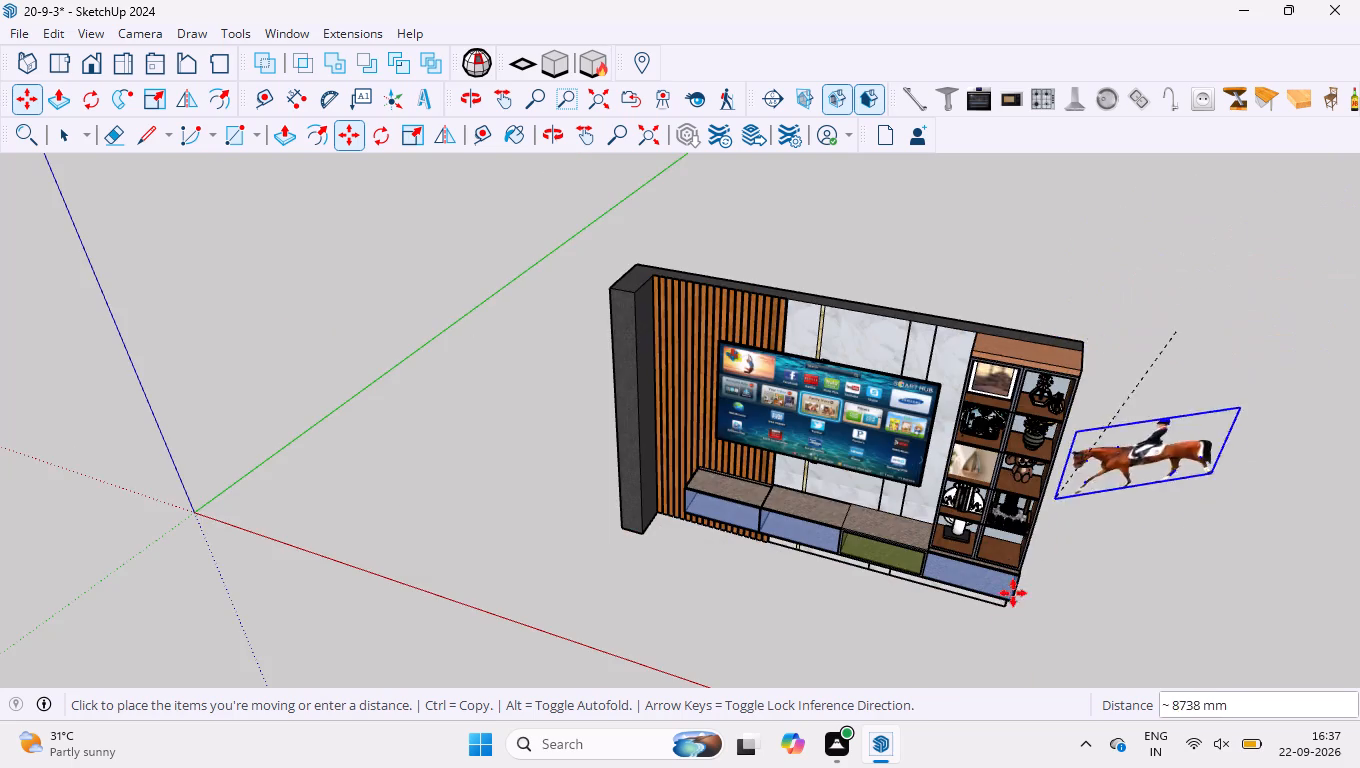
scroll(956, 647, "up", 17)
scroll(1024, 442, "up", 5)
scroll(1074, 344, "up", 5)
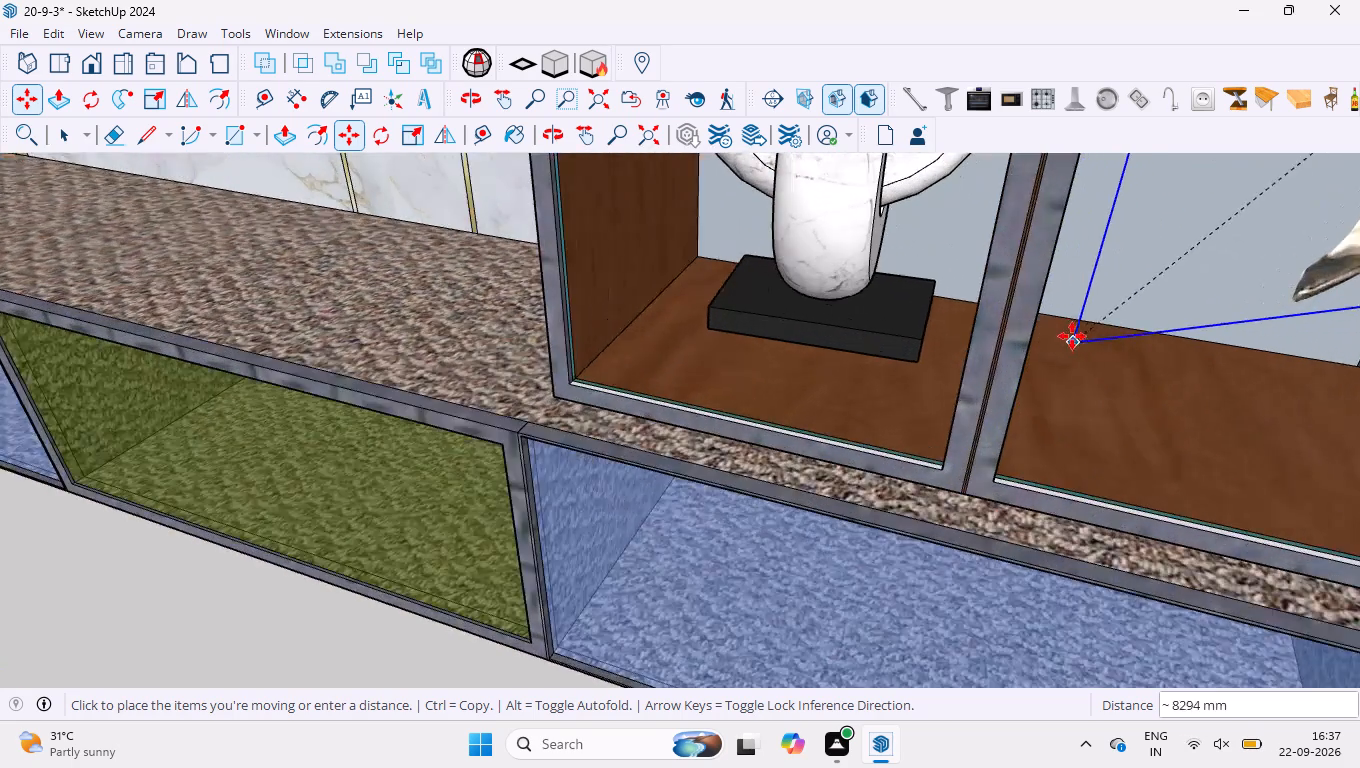
scroll(1062, 351, "up", 1)
middle_click_drag(1062, 351, 1018, 333)
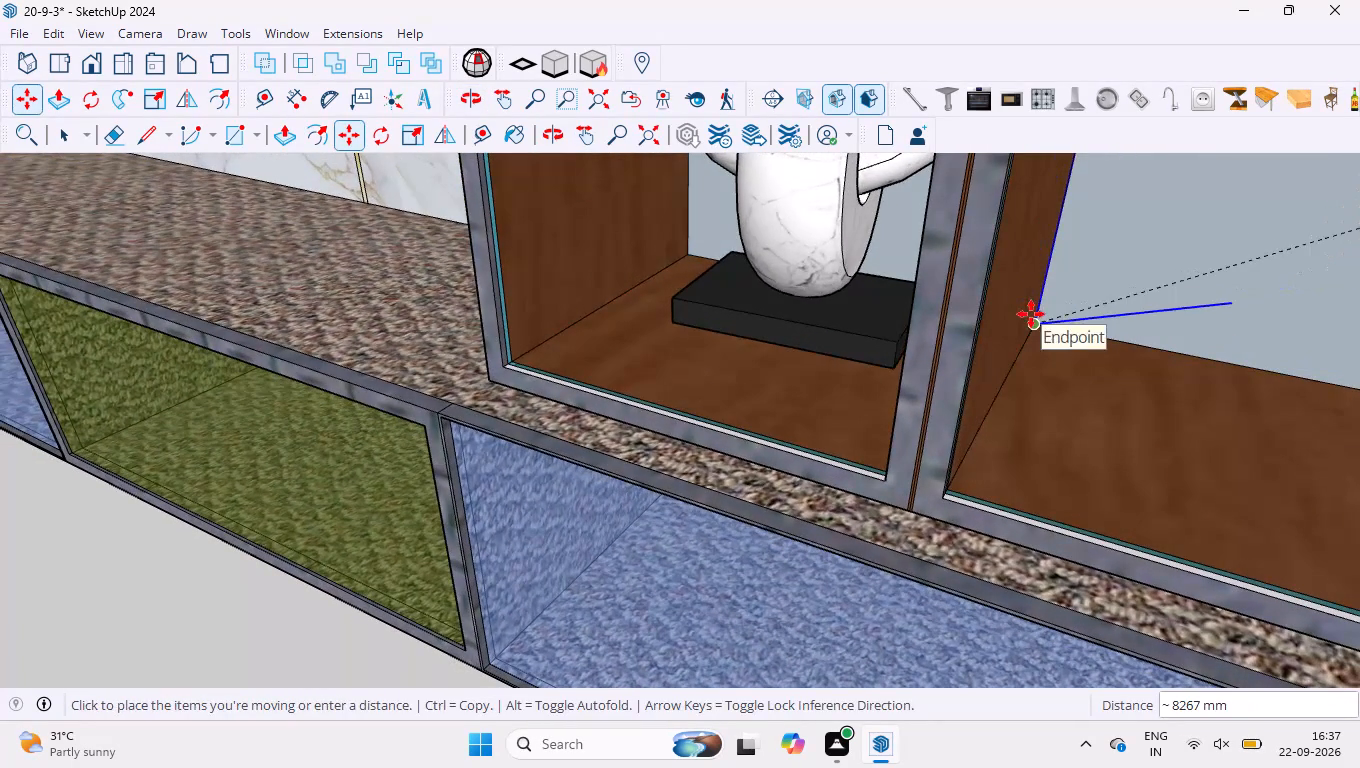
left_click(1037, 323)
Rotate the horse figure by about 0.7° around the compartment's back floor corner, using its hind hoof corner as reference.
scroll(1014, 311, "down", 20)
scroll(1014, 311, "down", 1)
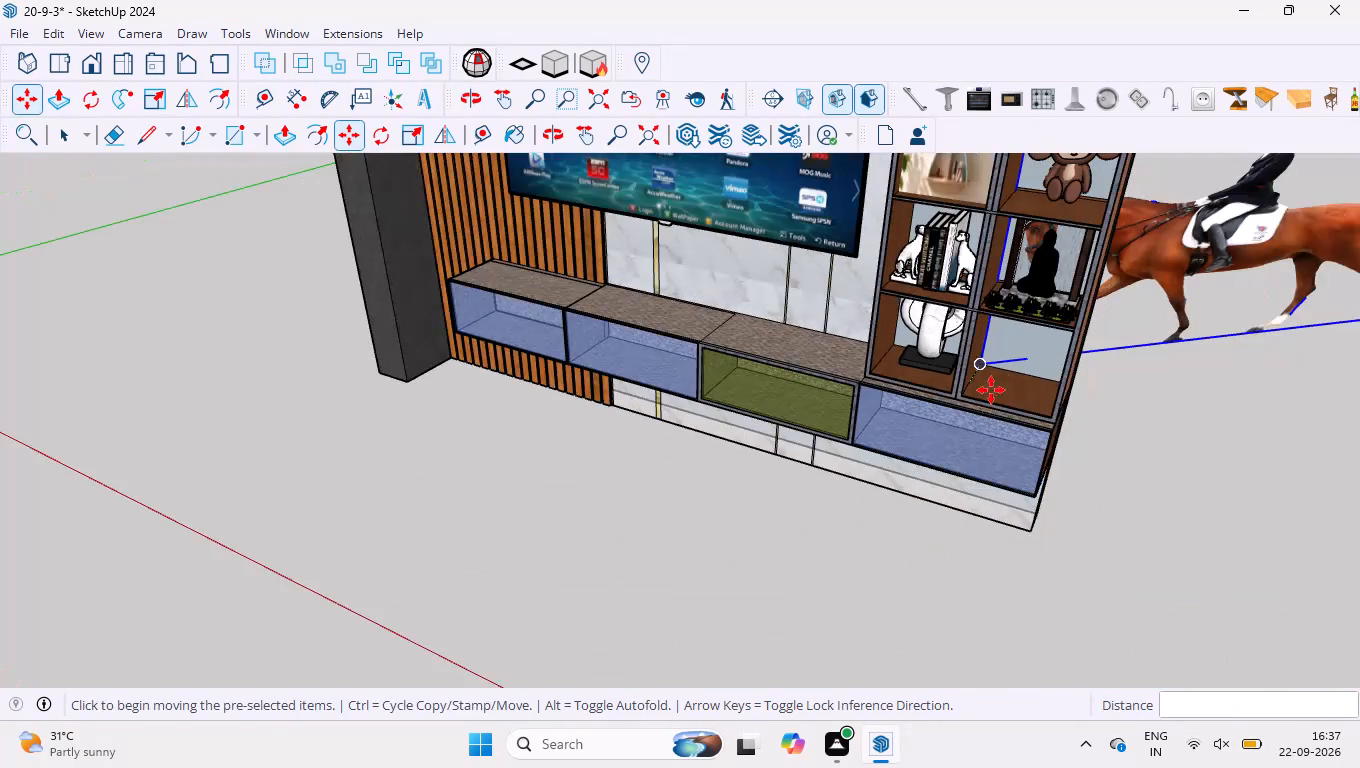
scroll(1010, 361, "up", 13)
key("q")
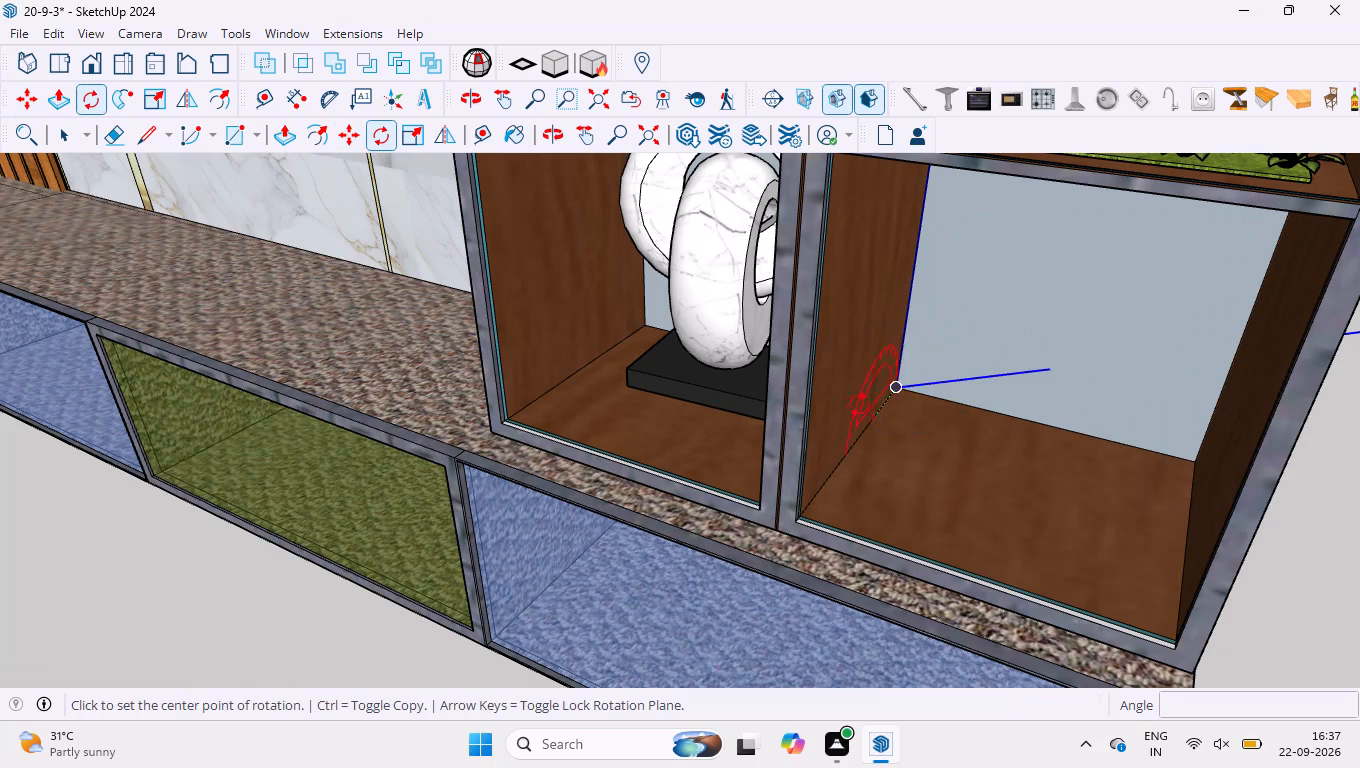
left_click(898, 393)
scroll(920, 422, "down", 13)
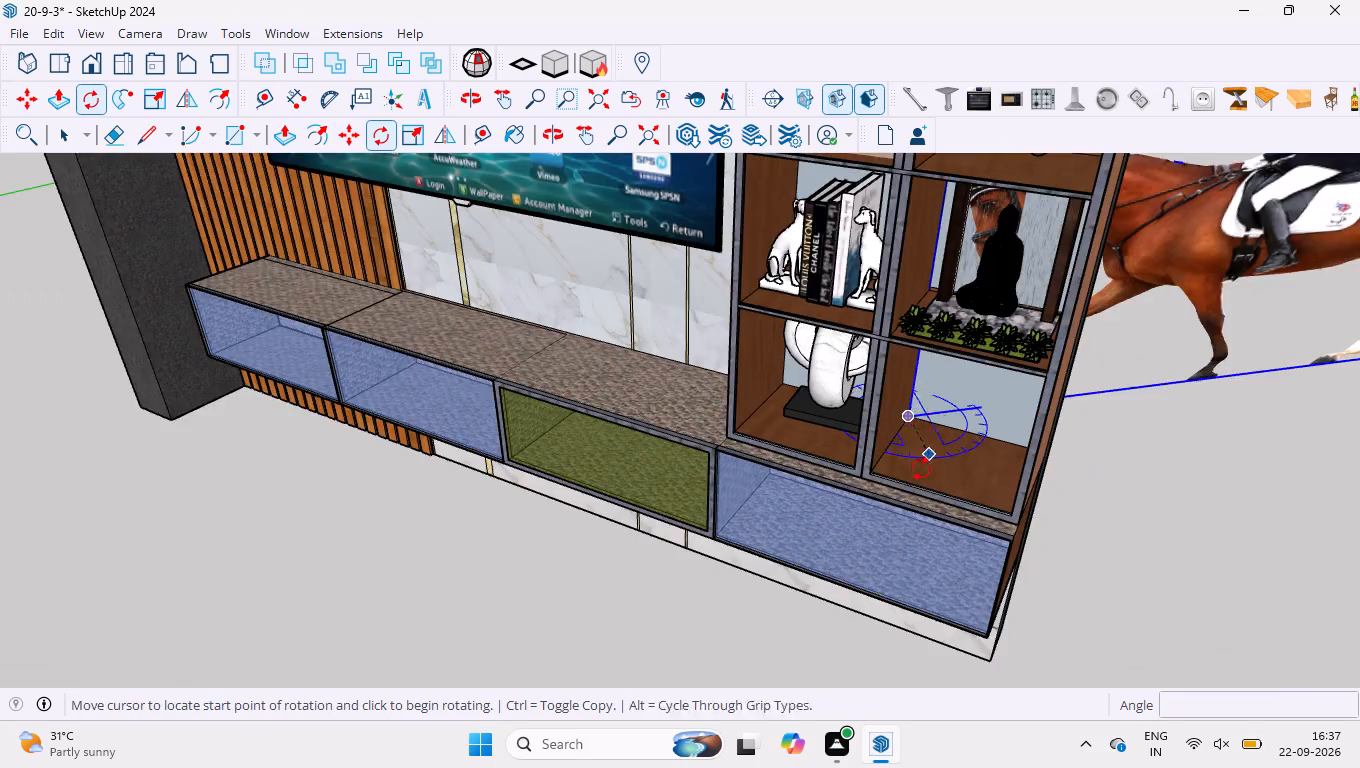
scroll(921, 469, "down", 15)
scroll(1194, 425, "up", 9)
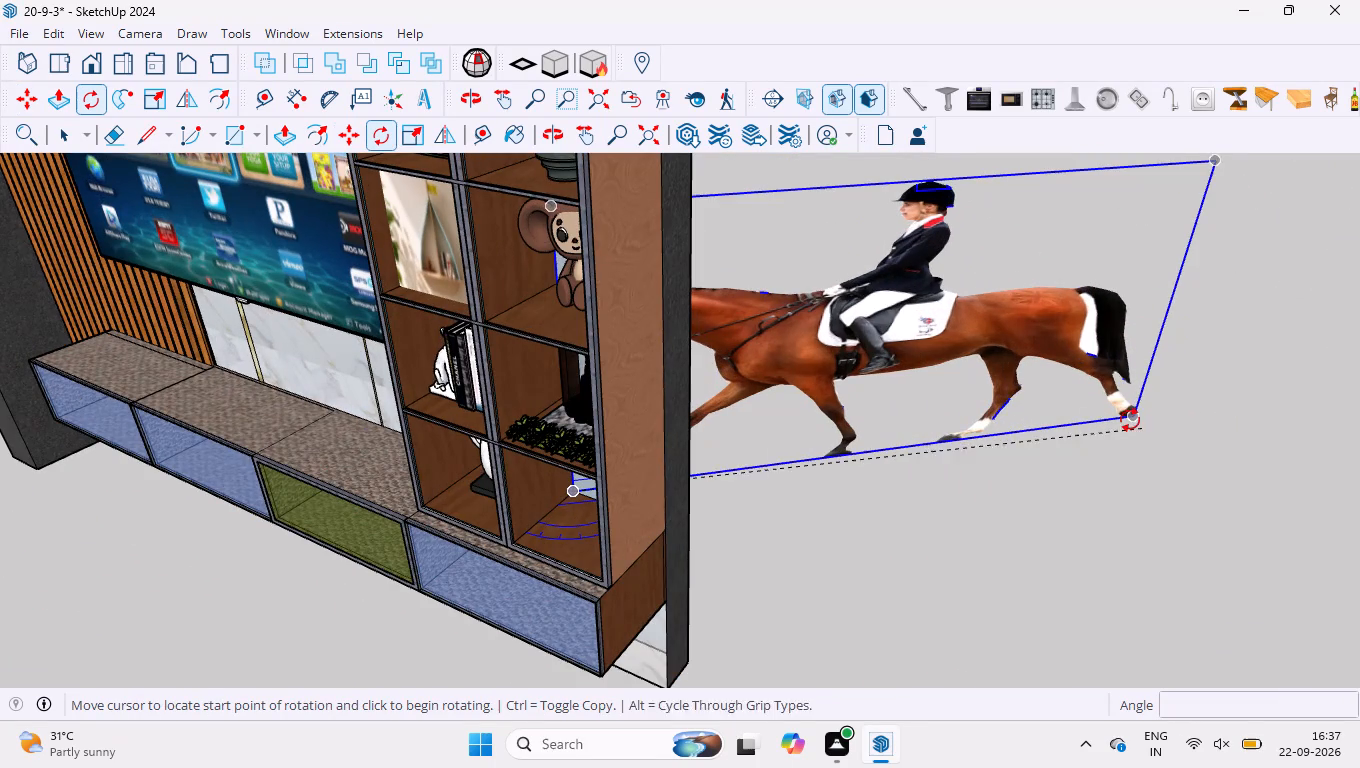
left_click(1134, 413)
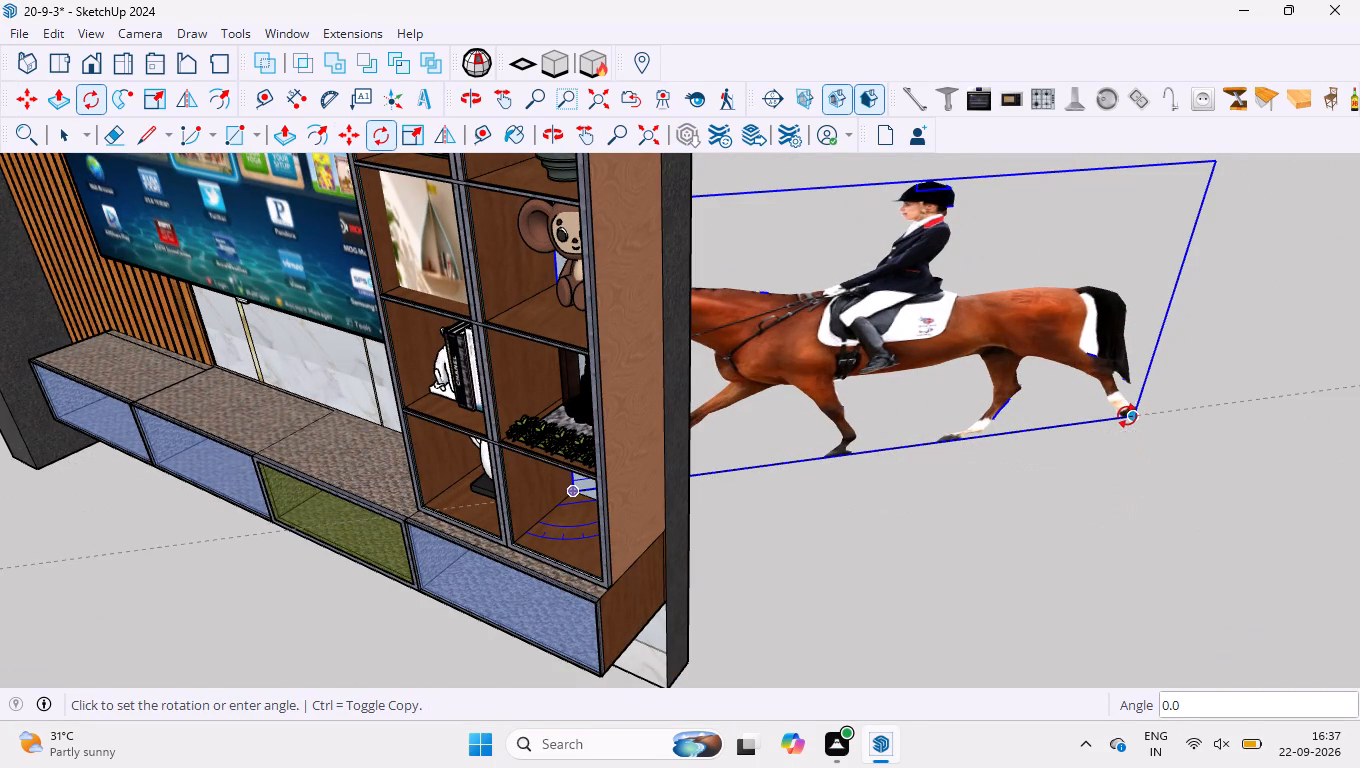
left_click(1134, 412)
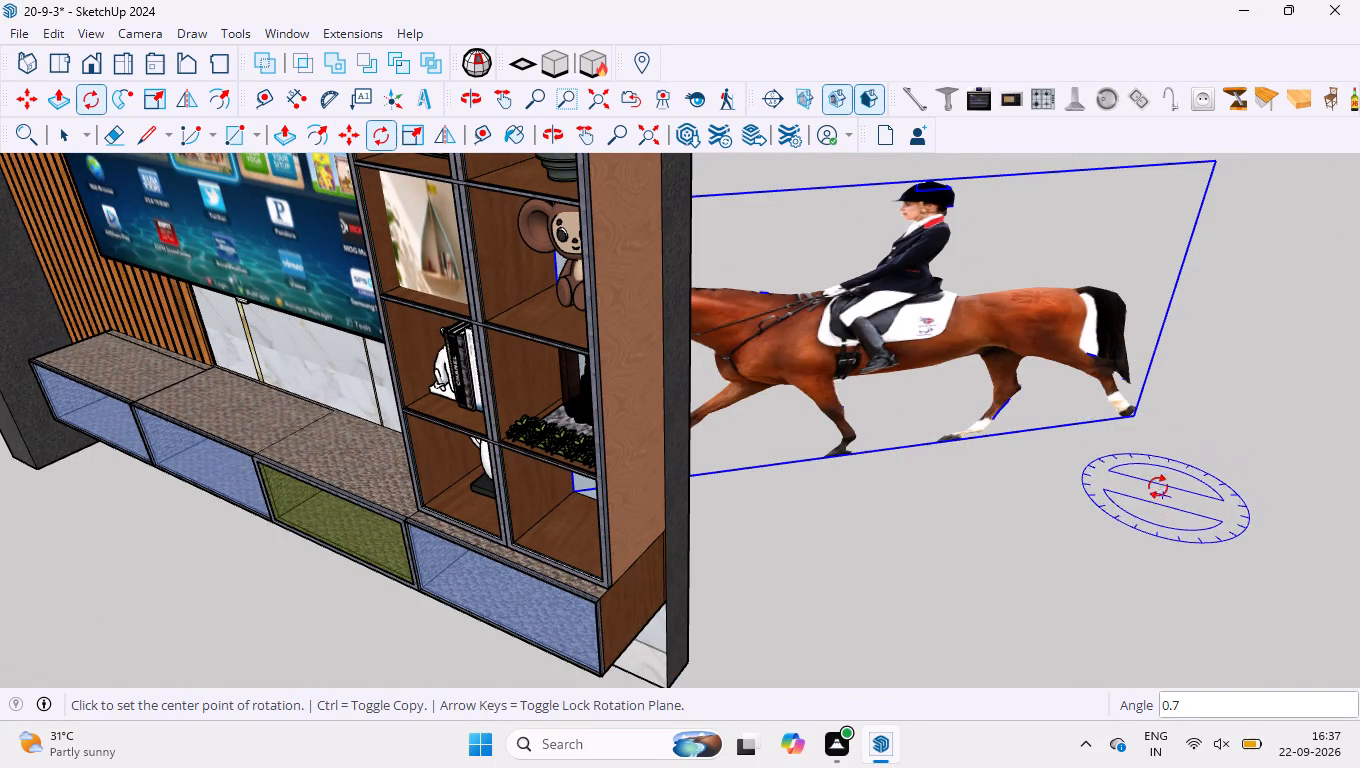
Rotate the horse figure by about 34.5° around its hind hoof corner, with the rotation locked to the vertical blue axis.
key("Up")
left_click(1137, 420)
scroll(397, 479, "up", 2)
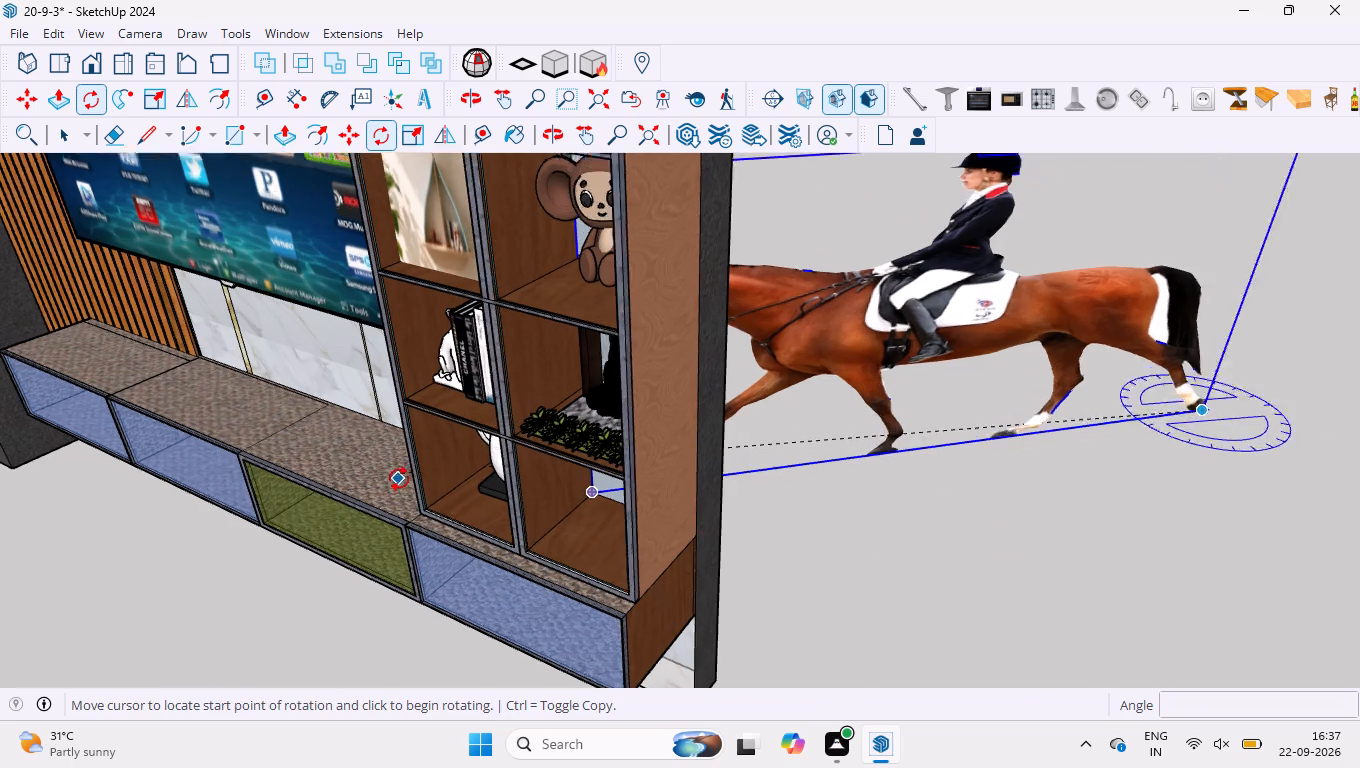
scroll(399, 479, "up", 1)
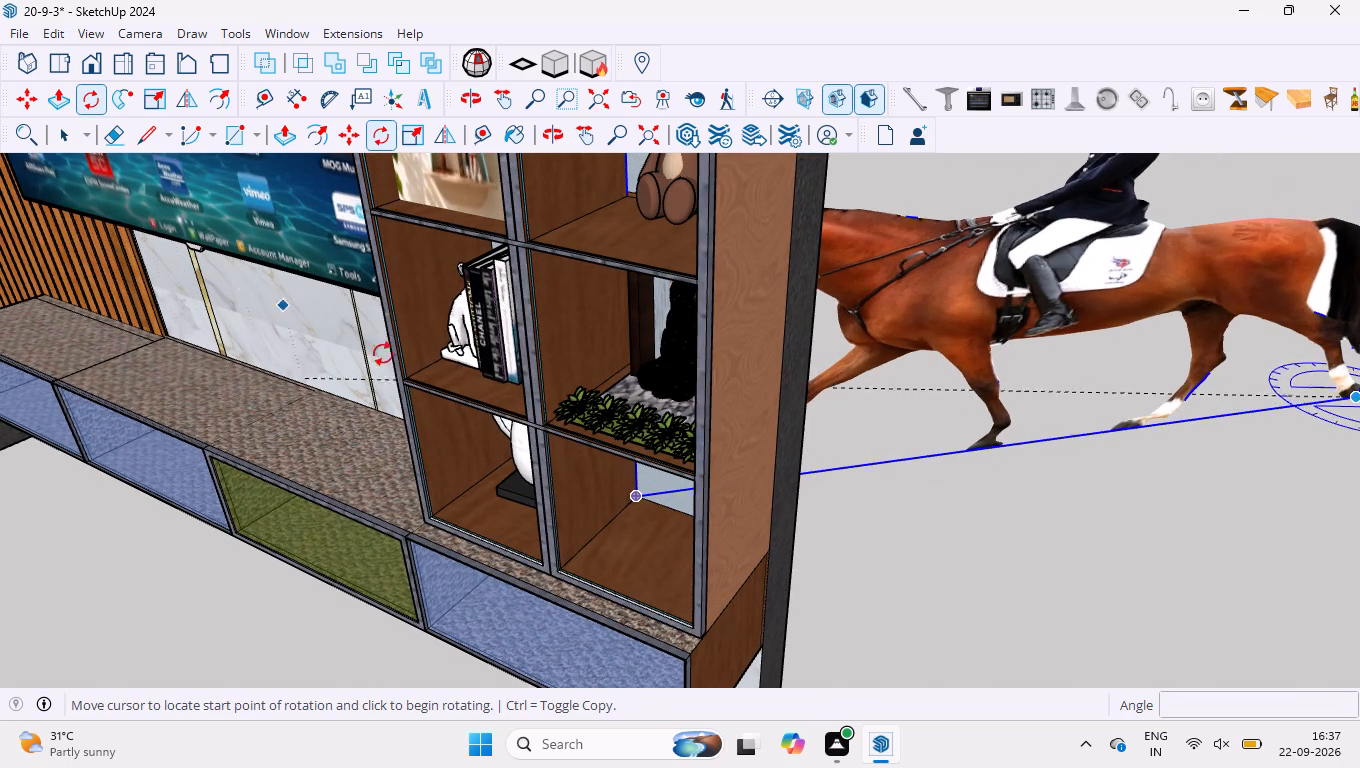
left_click(633, 495)
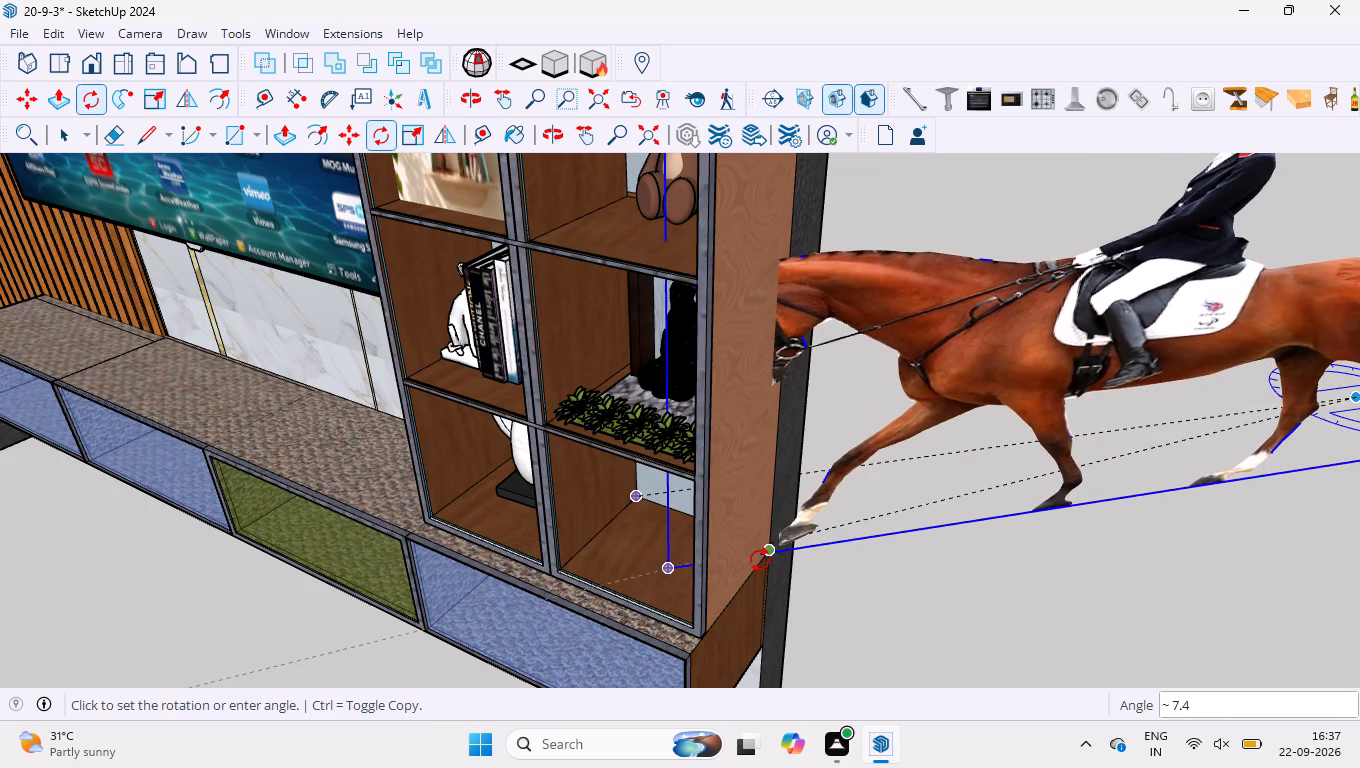
scroll(748, 559, "down", 9)
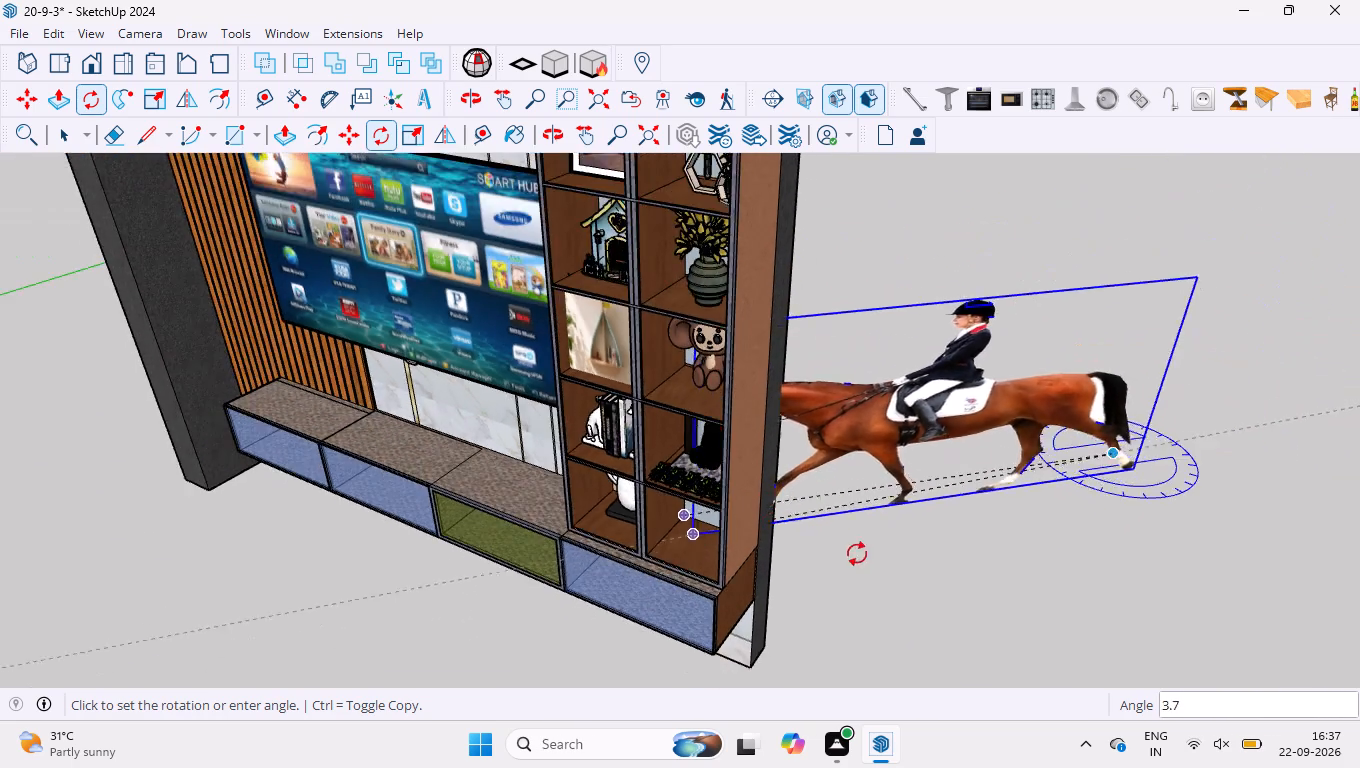
scroll(857, 554, "down", 3)
scroll(949, 546, "down", 4)
left_click(966, 558)
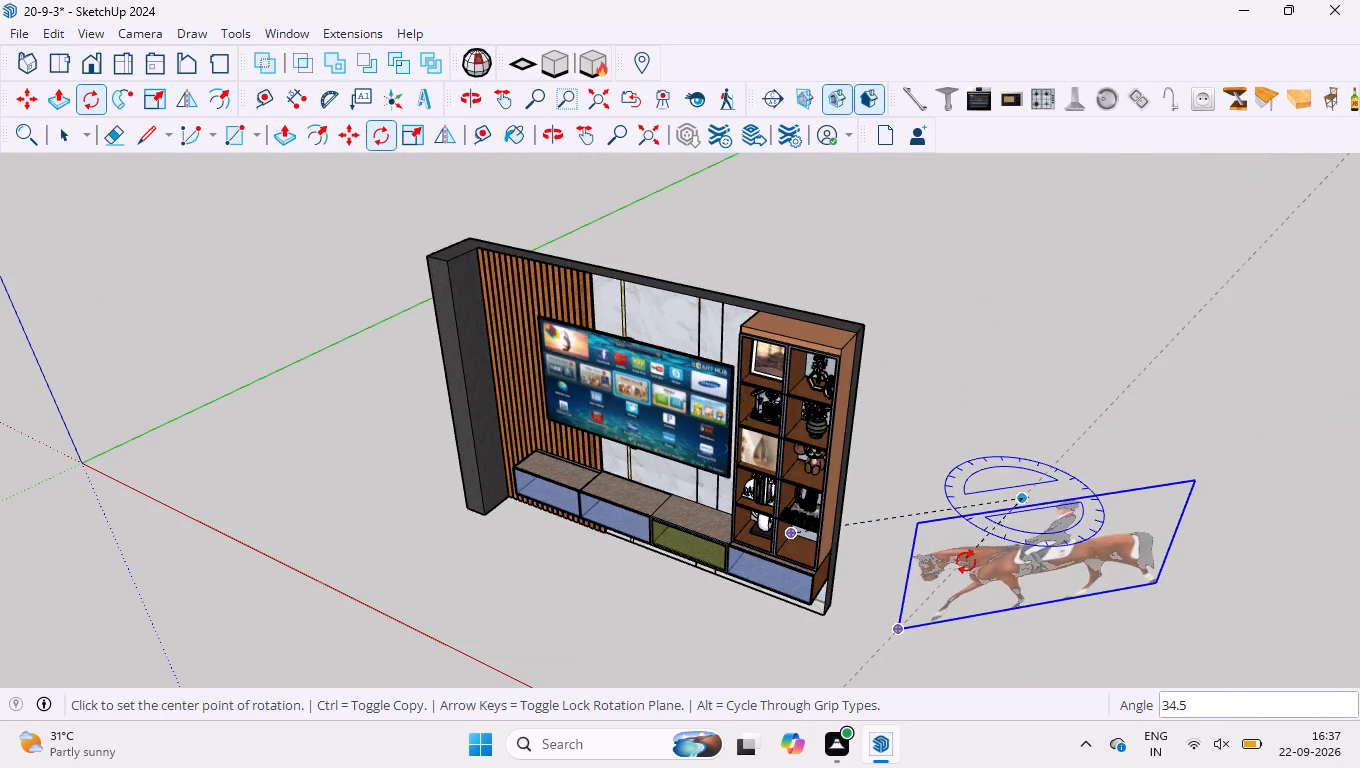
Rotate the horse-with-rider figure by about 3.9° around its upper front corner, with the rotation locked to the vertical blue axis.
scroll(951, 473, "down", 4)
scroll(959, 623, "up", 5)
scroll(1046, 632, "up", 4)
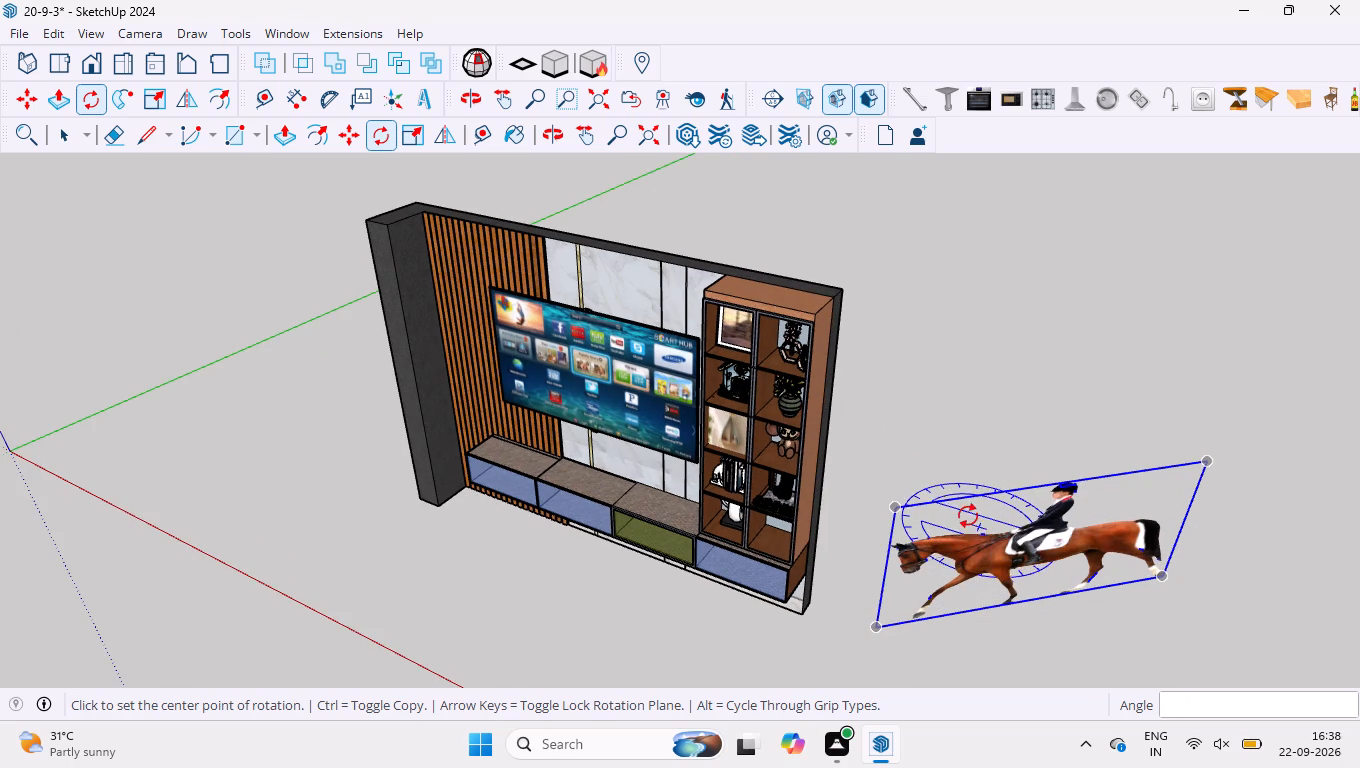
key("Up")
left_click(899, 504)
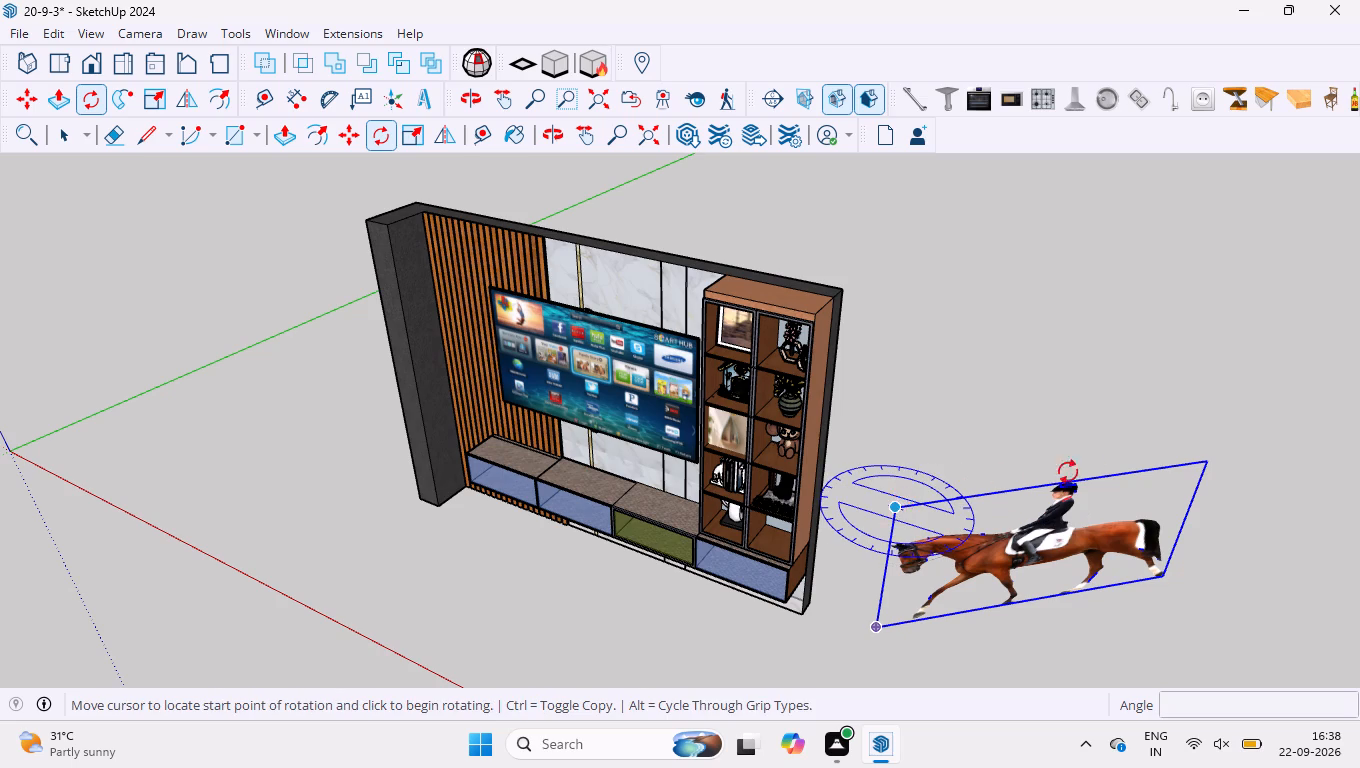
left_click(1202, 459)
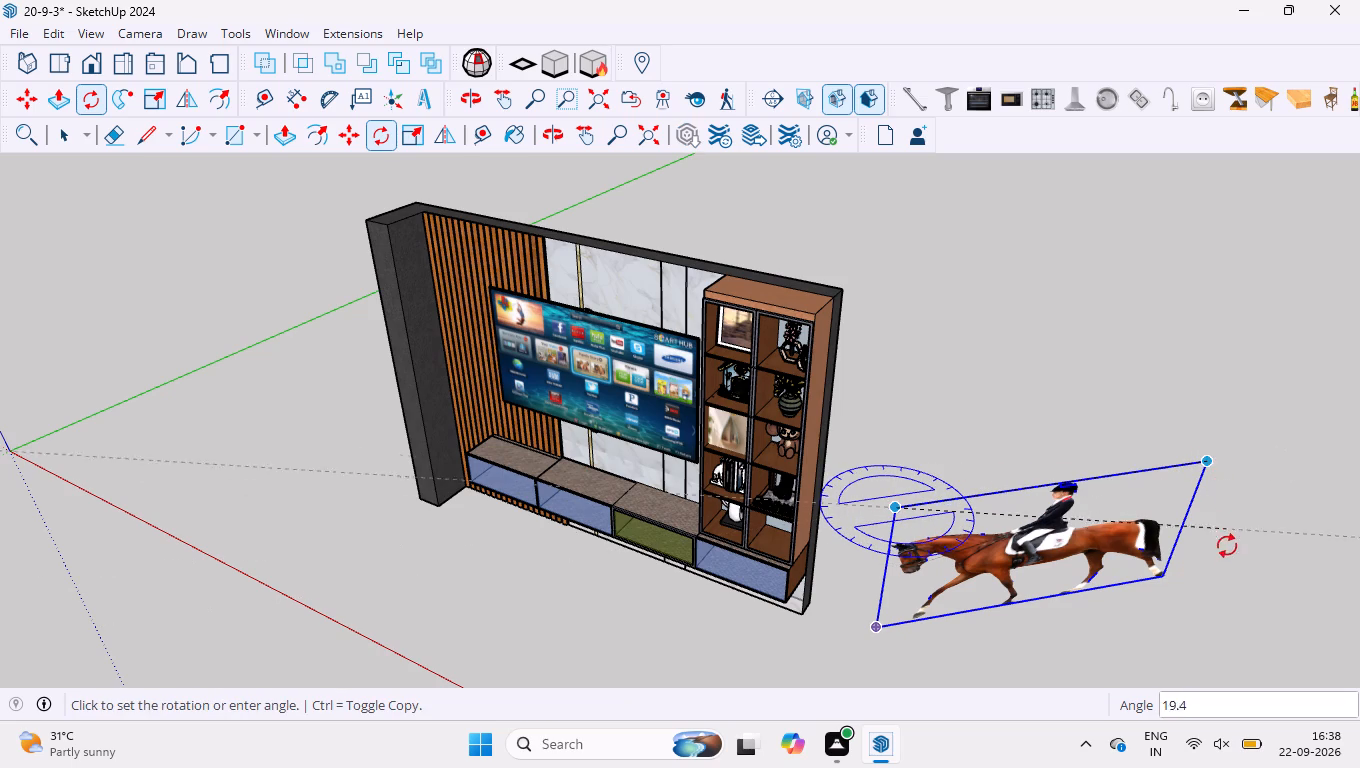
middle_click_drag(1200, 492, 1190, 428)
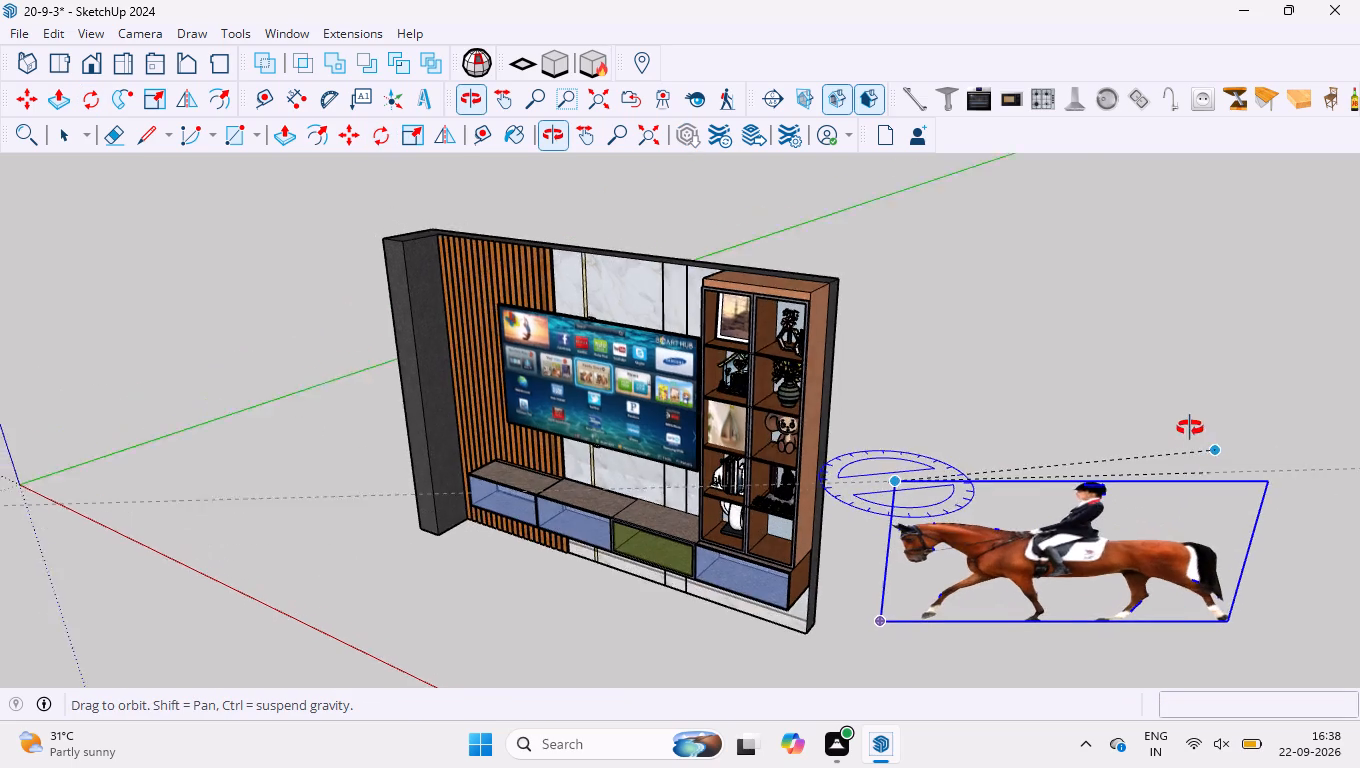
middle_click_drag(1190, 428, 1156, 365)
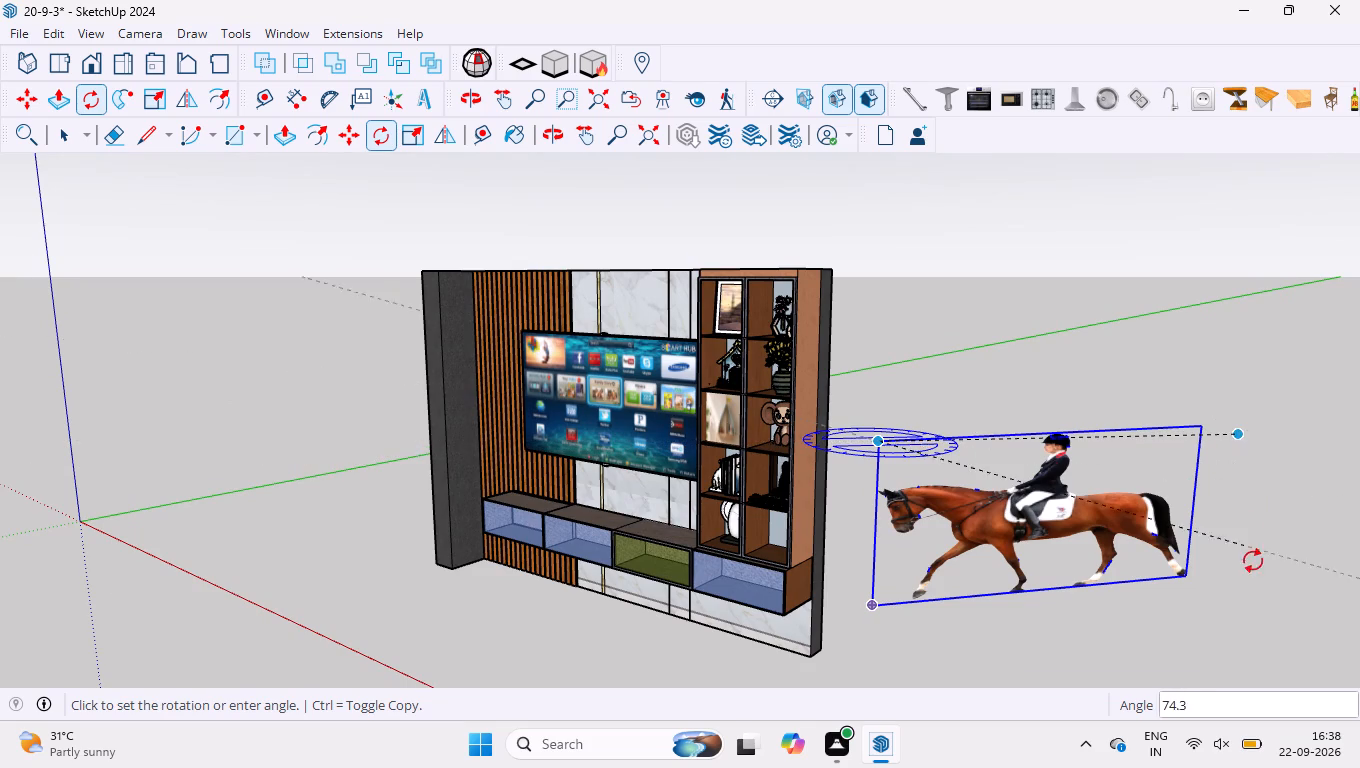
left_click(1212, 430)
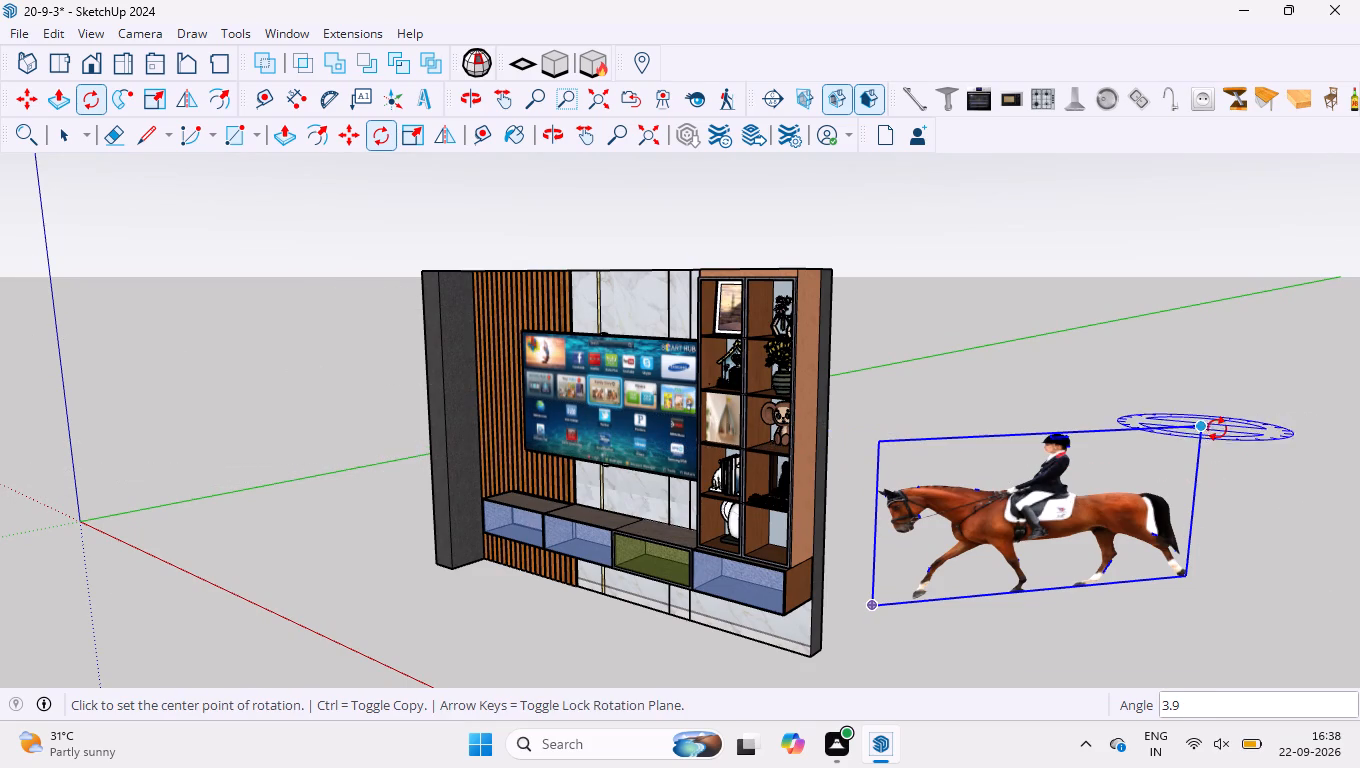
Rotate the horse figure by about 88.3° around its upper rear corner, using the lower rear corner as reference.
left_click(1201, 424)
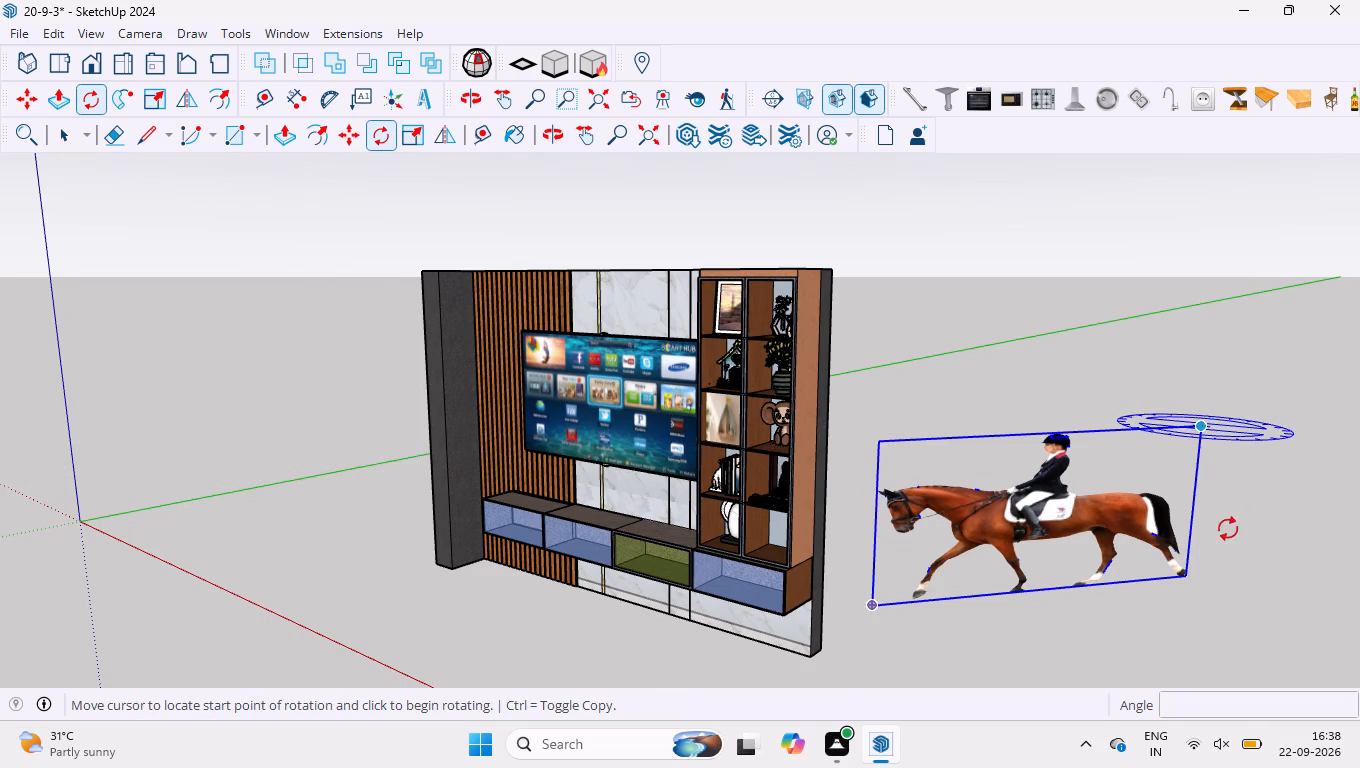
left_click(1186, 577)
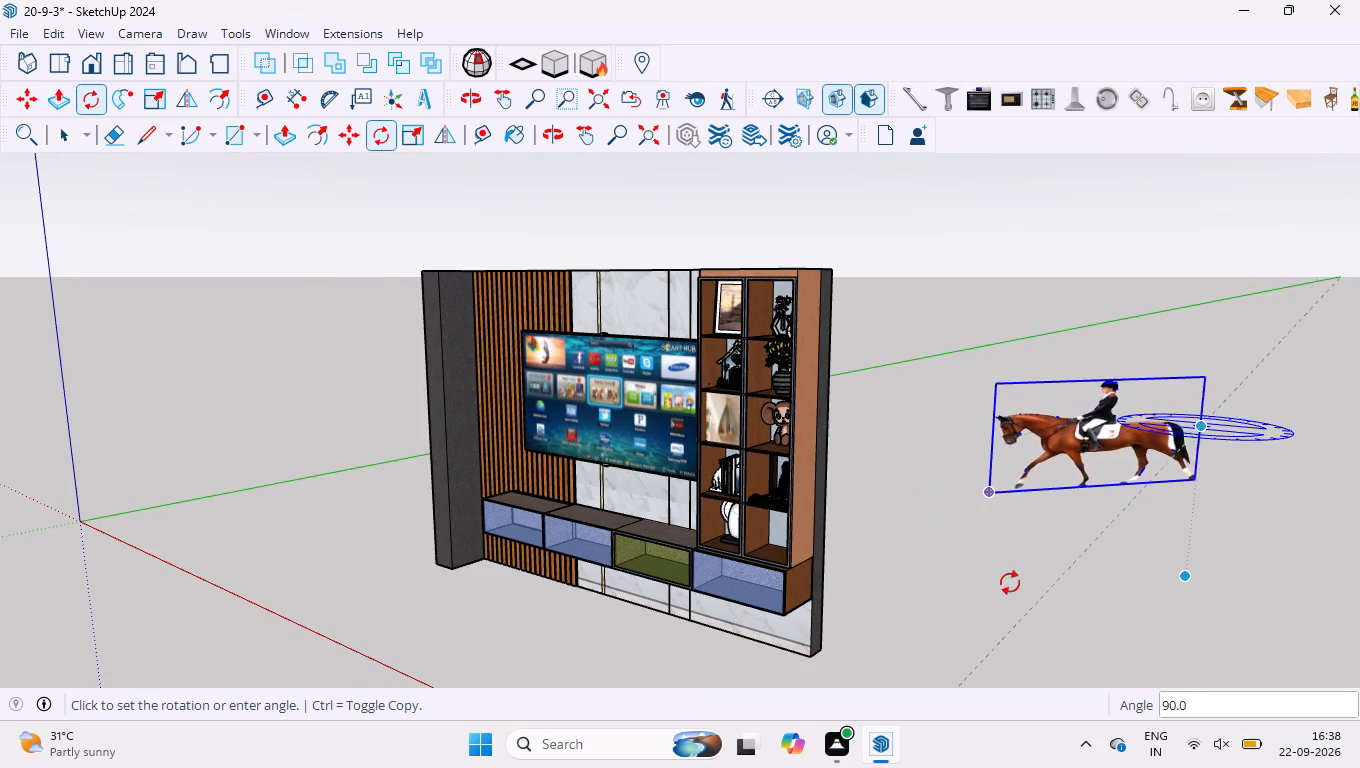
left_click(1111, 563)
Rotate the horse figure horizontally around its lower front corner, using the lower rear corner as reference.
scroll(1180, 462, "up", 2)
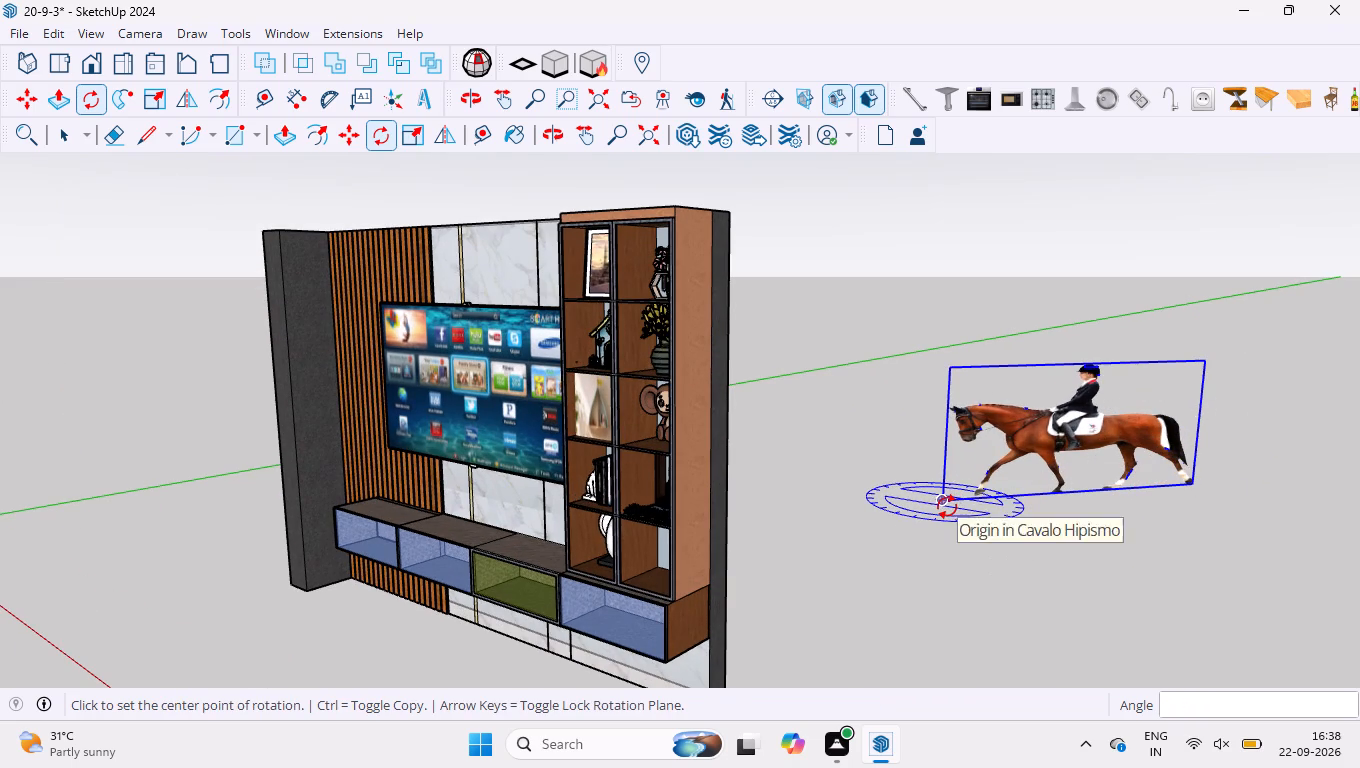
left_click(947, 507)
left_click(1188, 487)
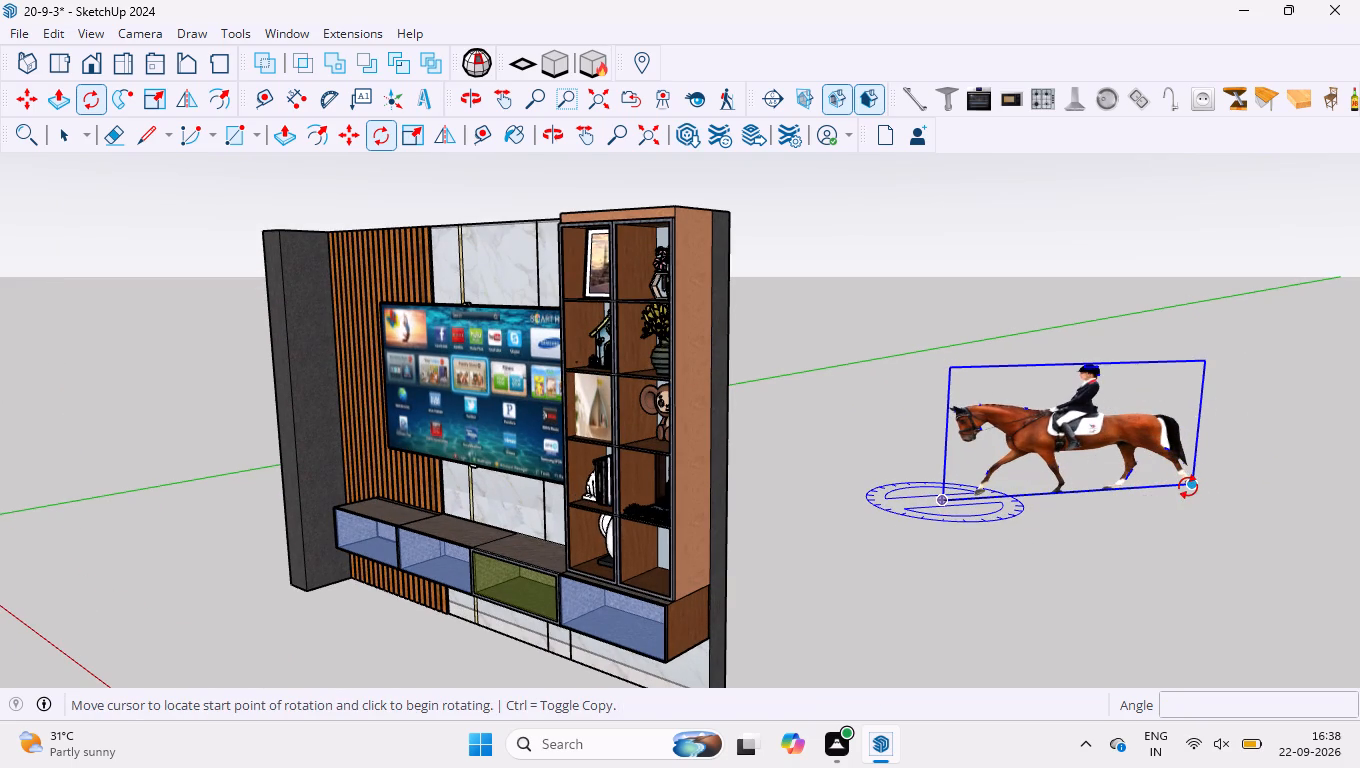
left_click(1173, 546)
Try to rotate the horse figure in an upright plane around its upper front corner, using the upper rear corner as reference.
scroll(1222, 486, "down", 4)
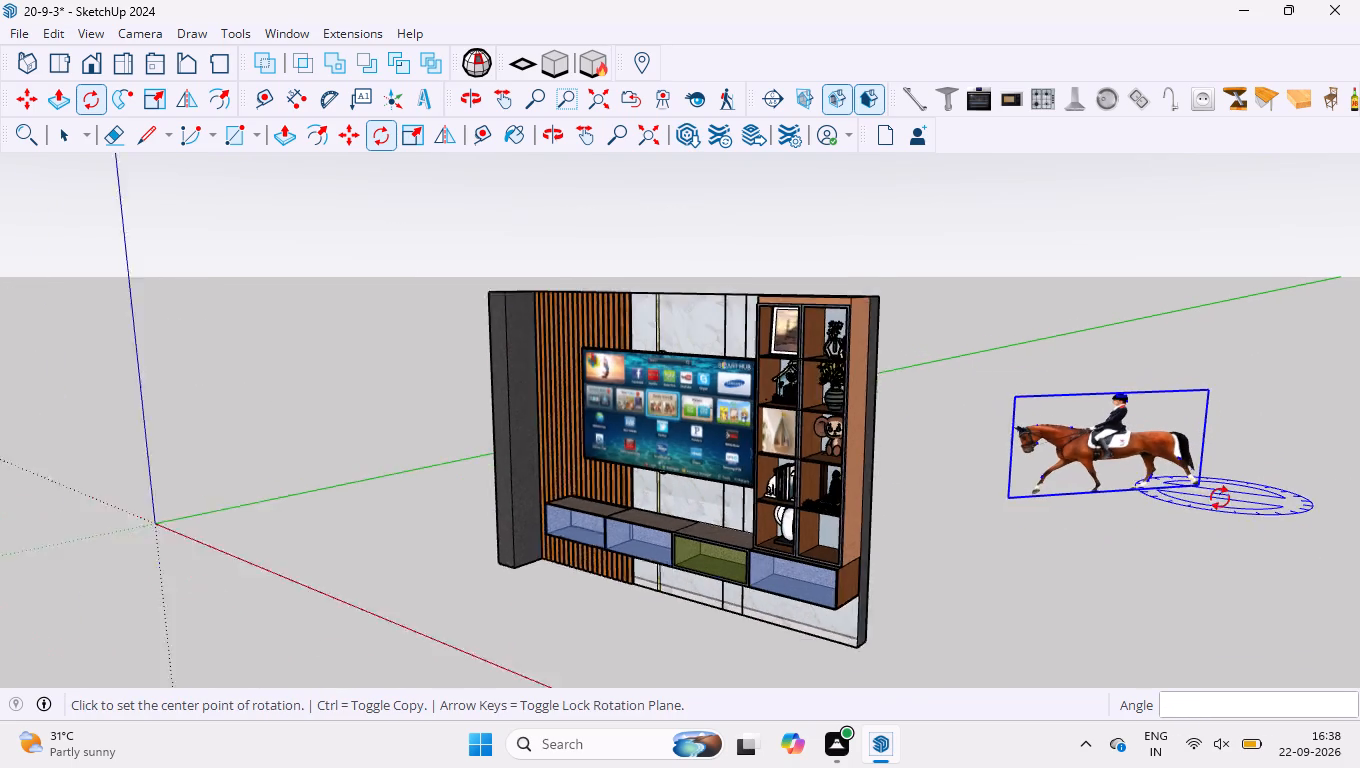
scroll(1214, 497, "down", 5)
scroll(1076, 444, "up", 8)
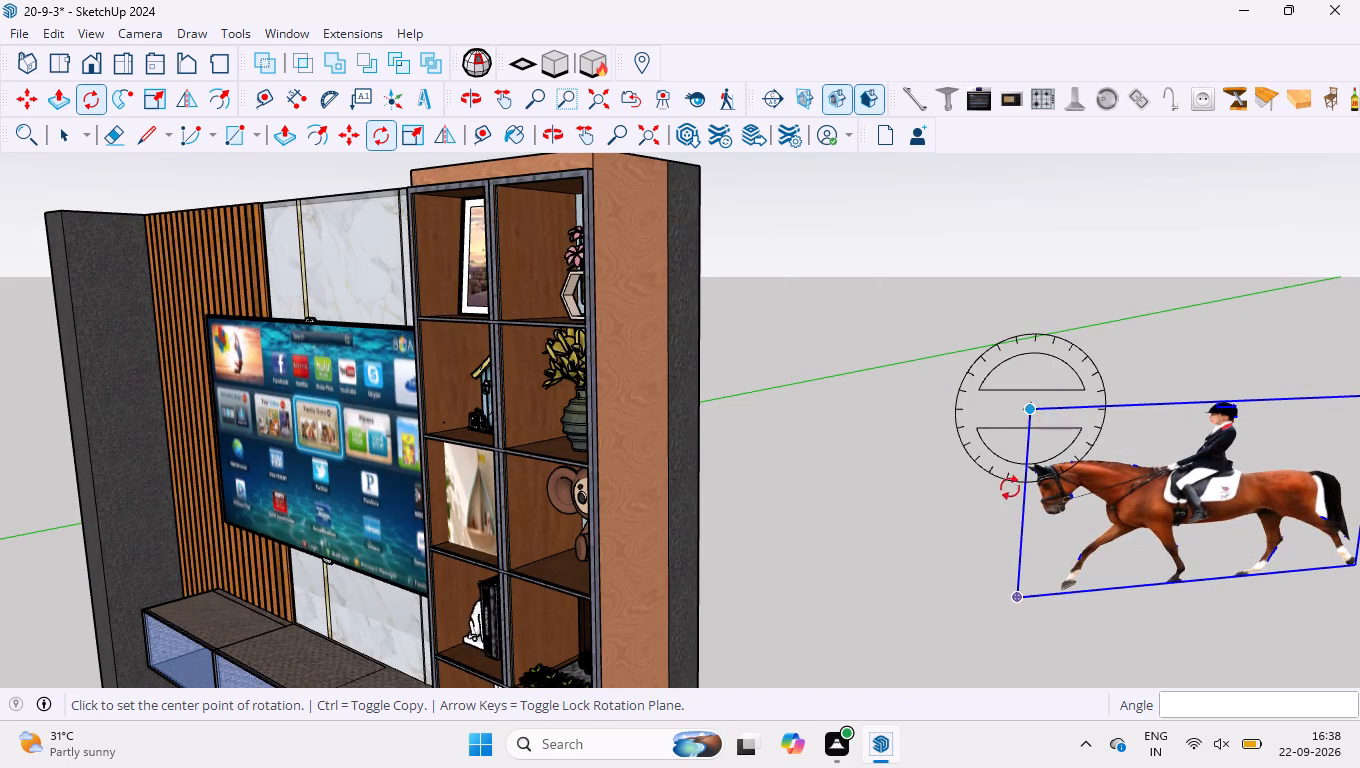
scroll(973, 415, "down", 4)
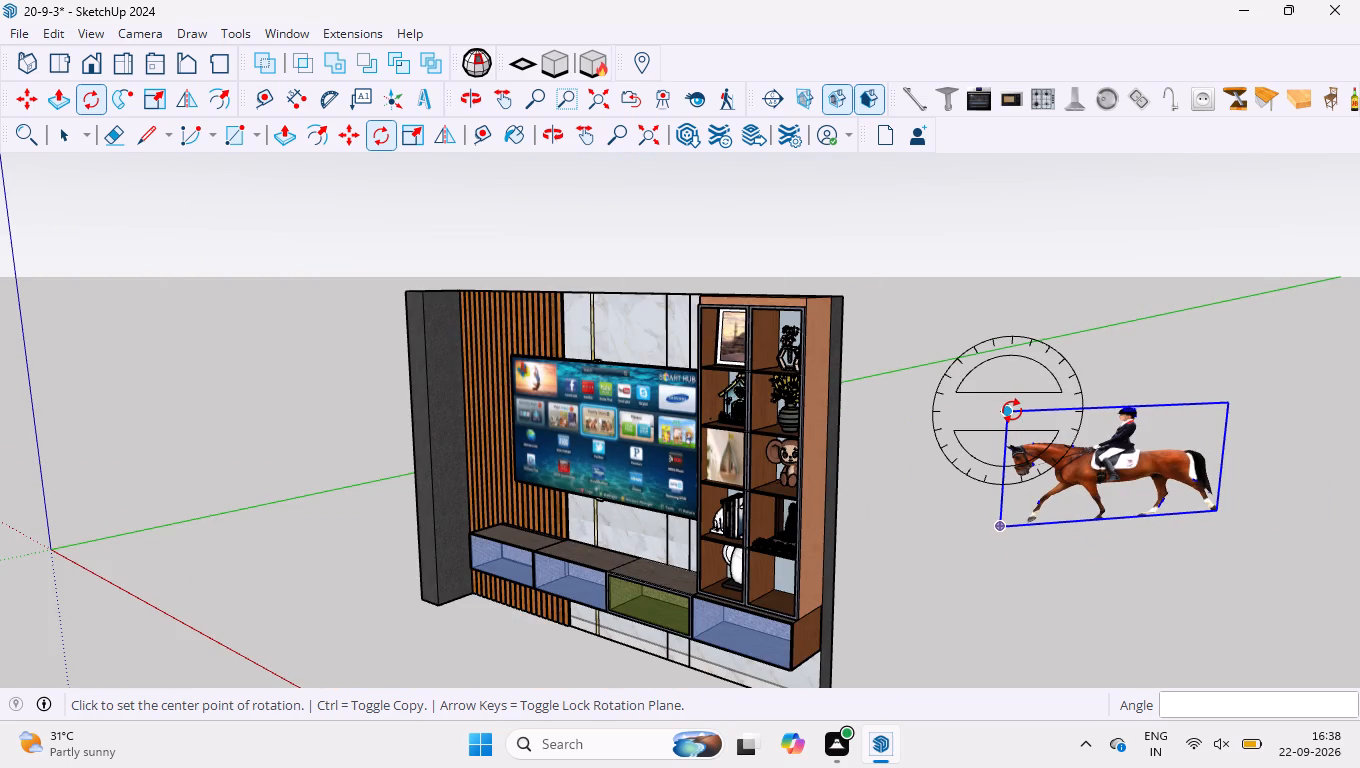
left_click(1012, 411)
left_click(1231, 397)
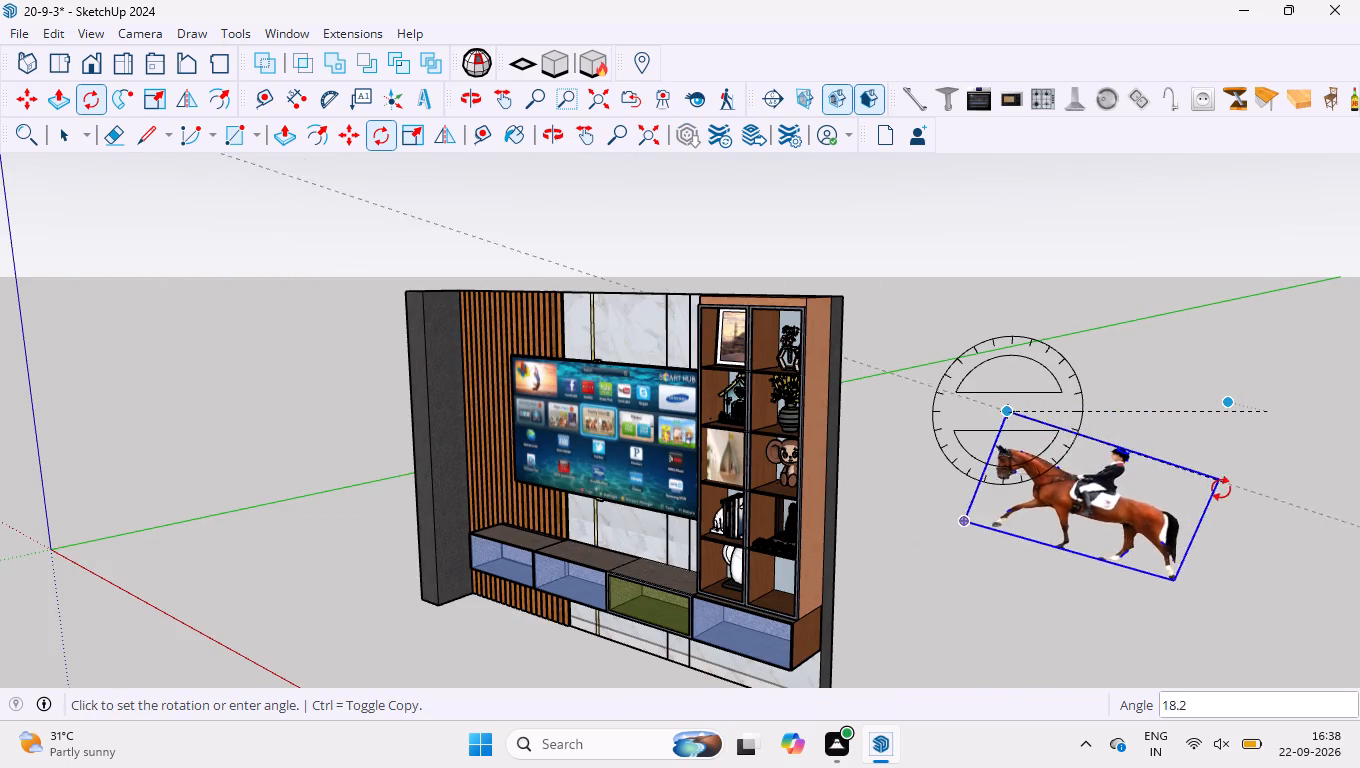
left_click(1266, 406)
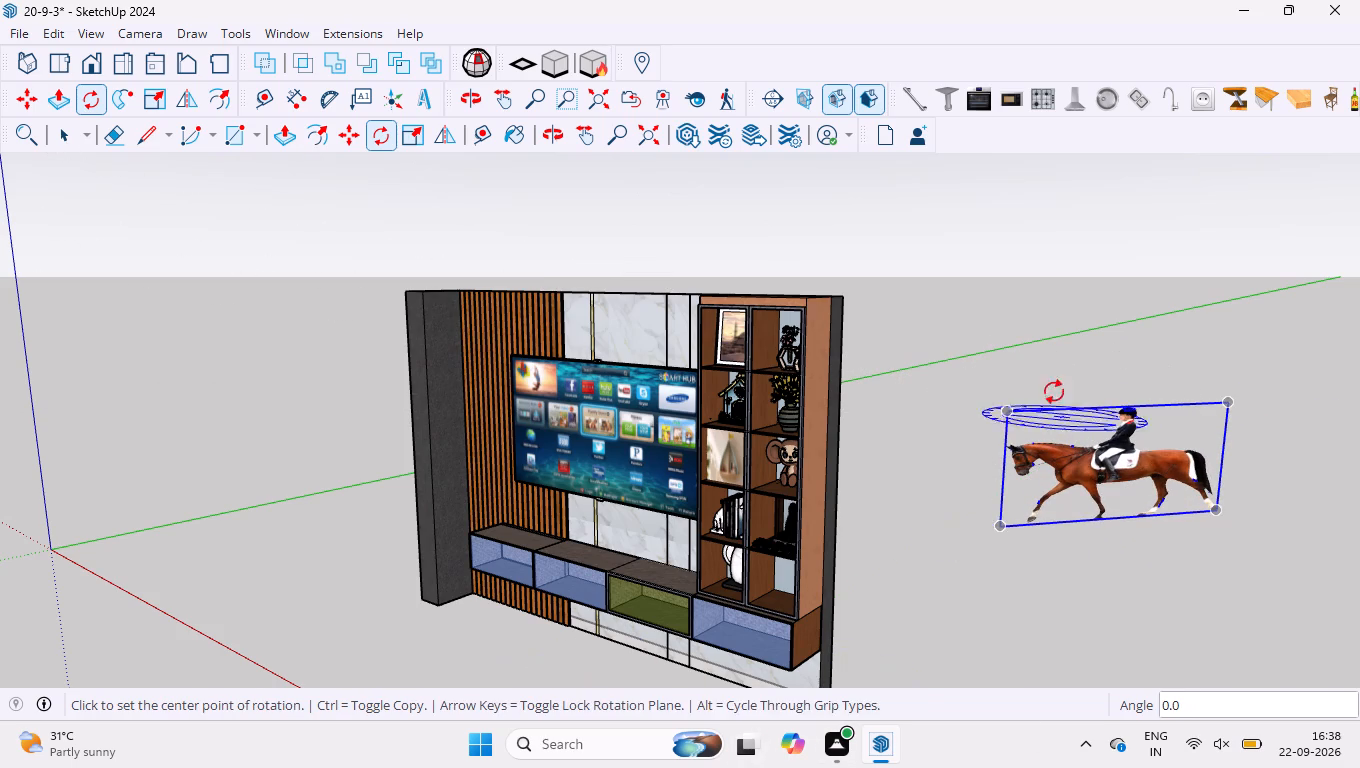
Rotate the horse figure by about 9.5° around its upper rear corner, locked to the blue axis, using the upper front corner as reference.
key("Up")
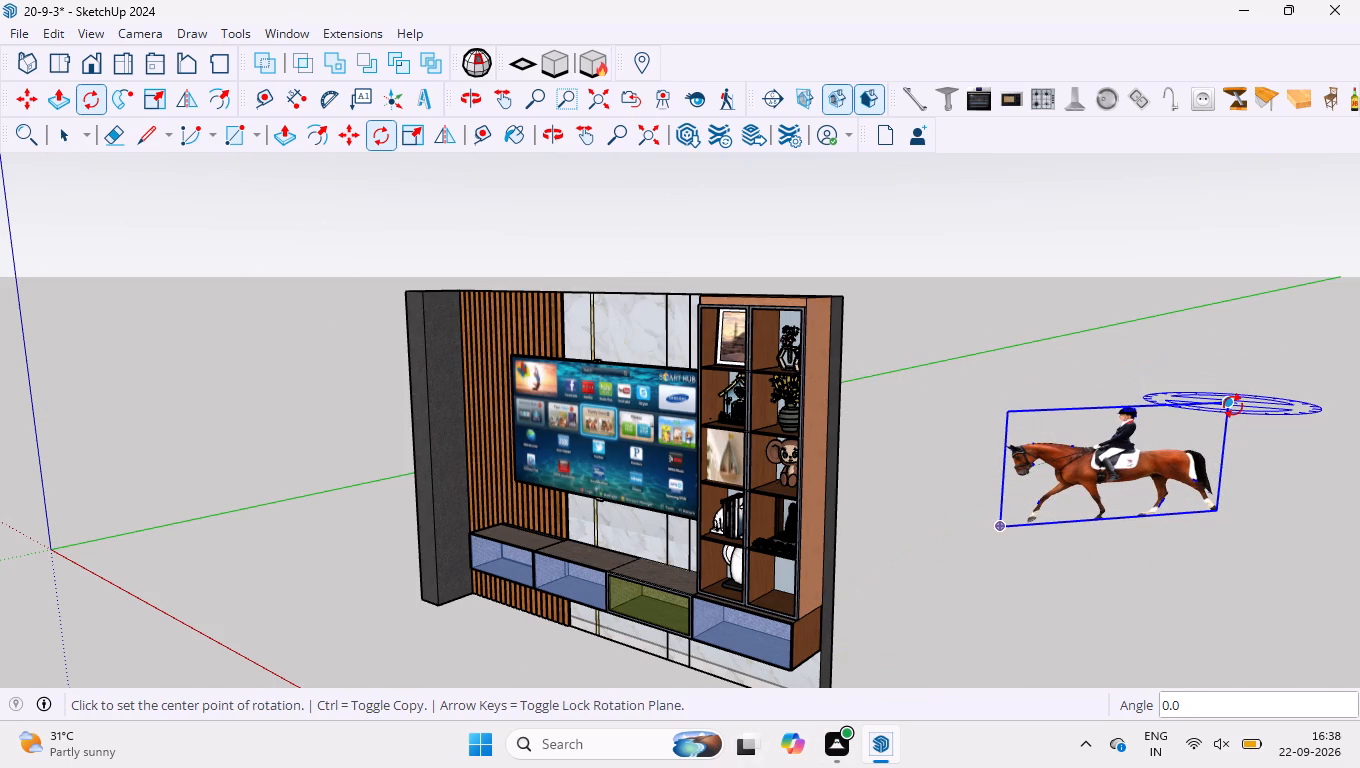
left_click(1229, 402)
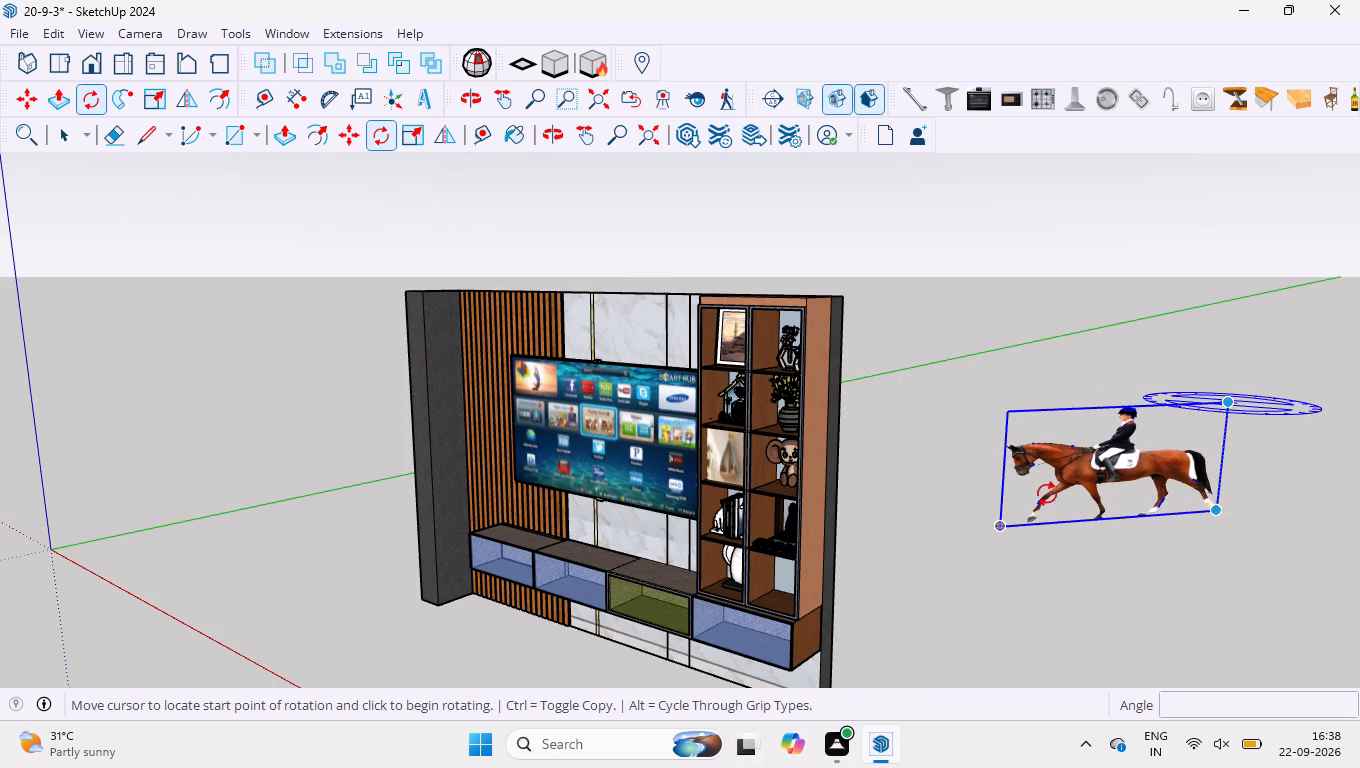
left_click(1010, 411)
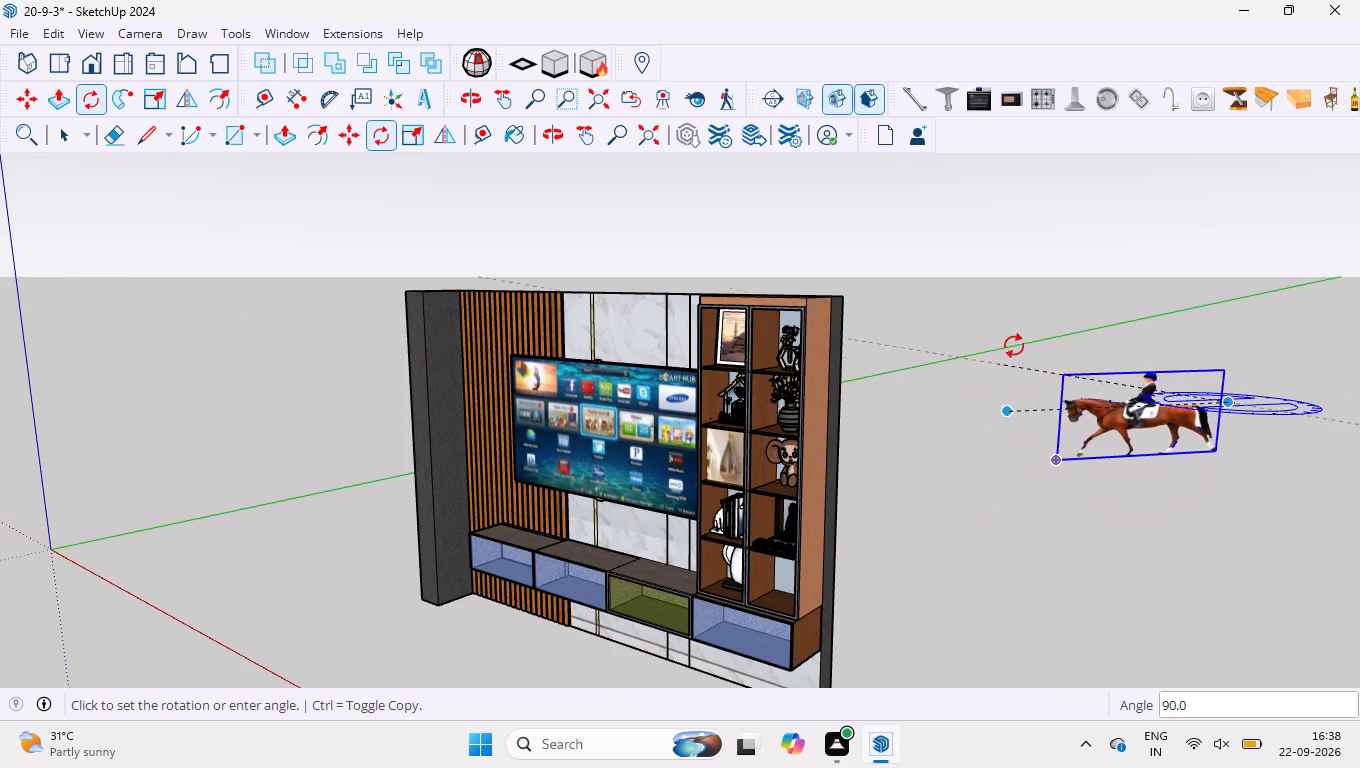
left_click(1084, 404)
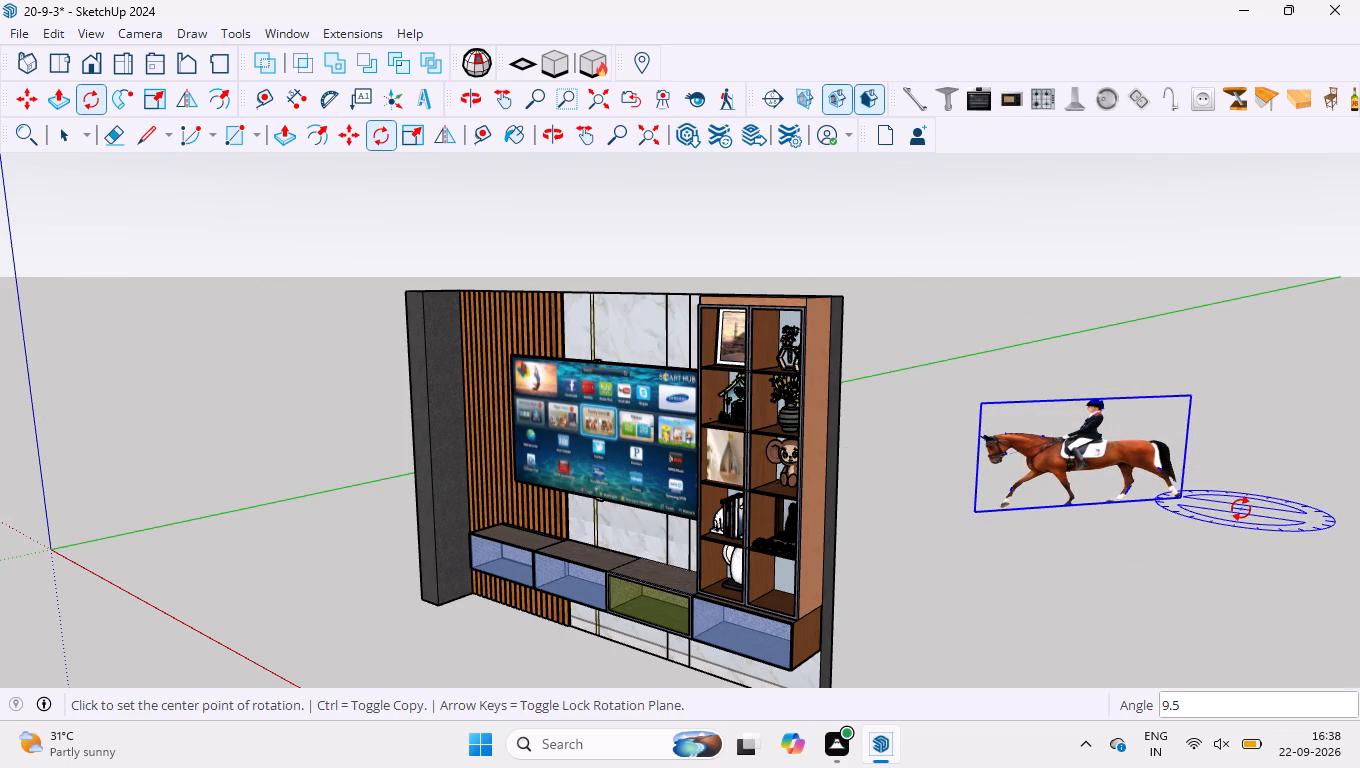
Delete the horse-with-rider figure from the model.
key("space")
left_click(1158, 561)
scroll(1142, 492, "down", 4)
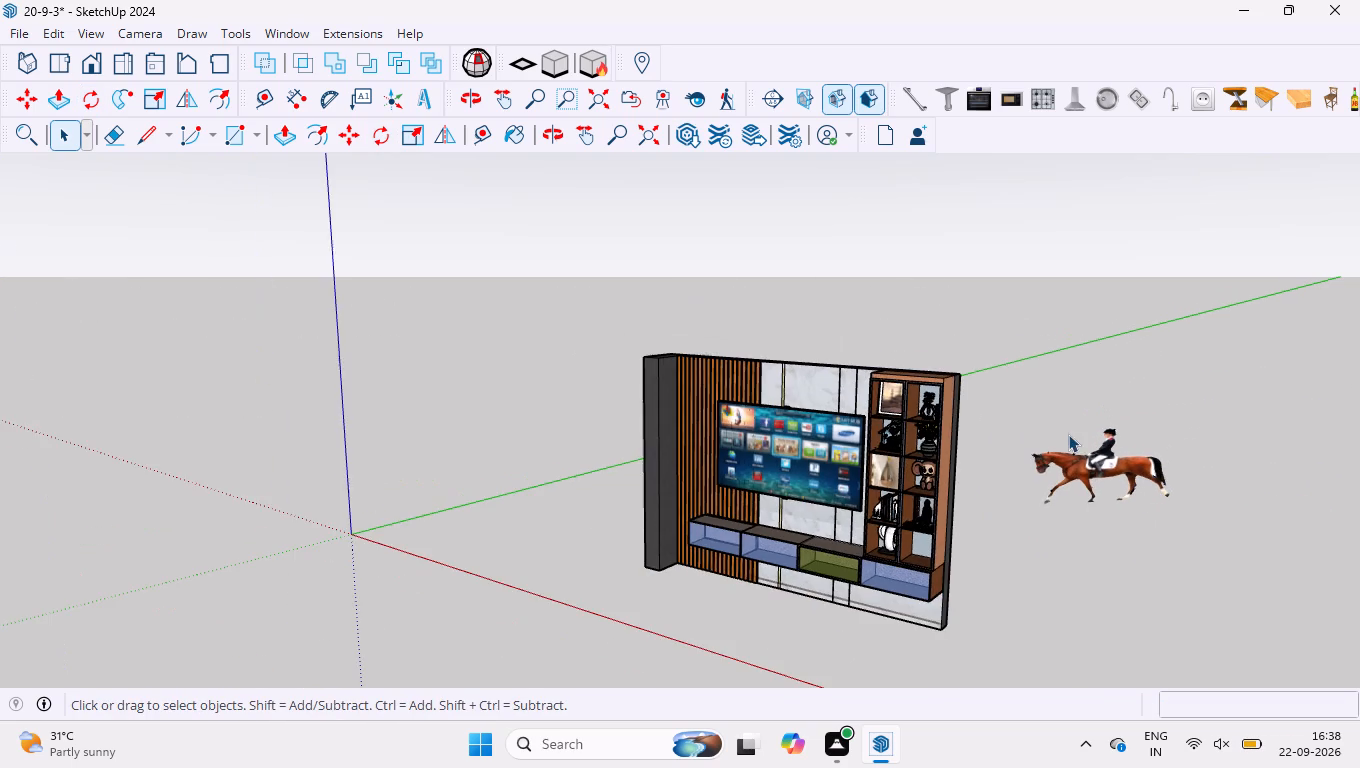
scroll(1068, 432, "up", 1)
left_click(1104, 476)
key("Delete")
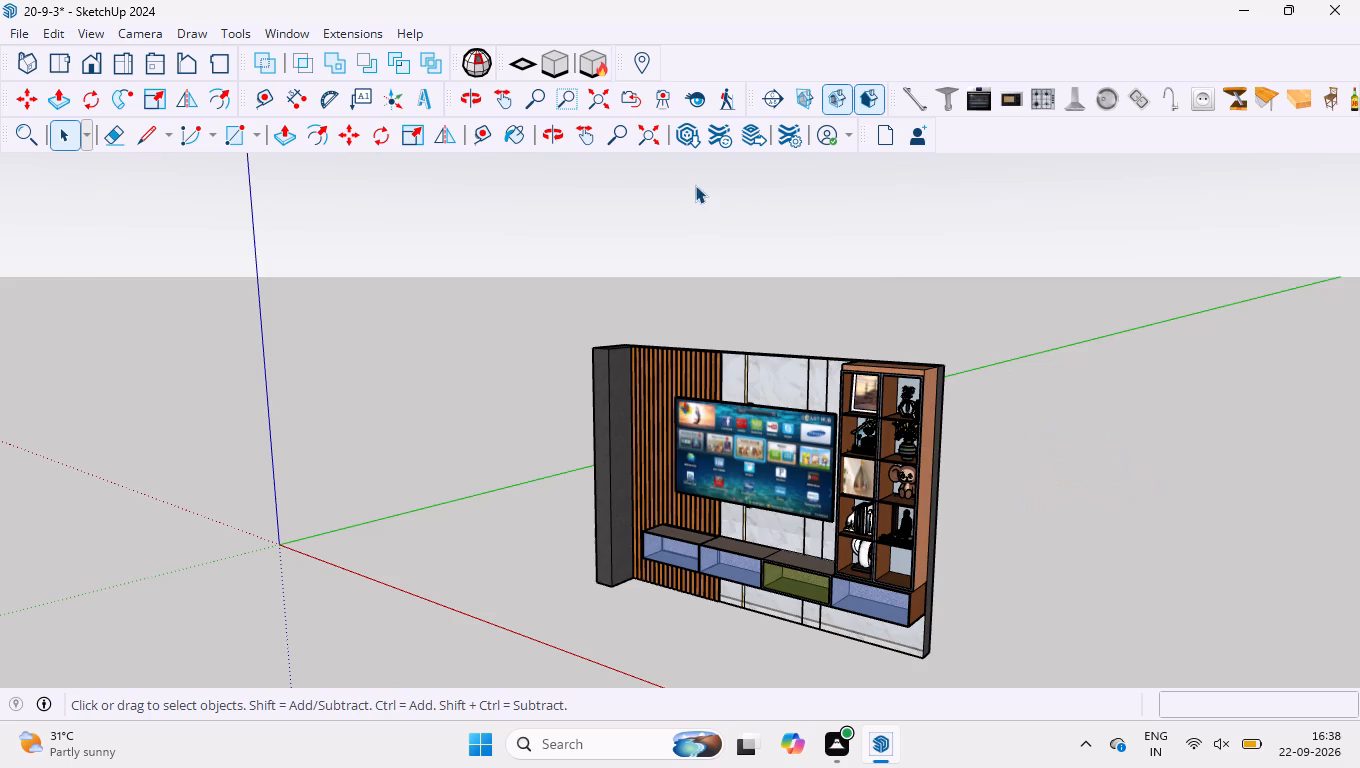
Open 3D Warehouse and go from the horse model's page to the home page.
left_click(689, 140)
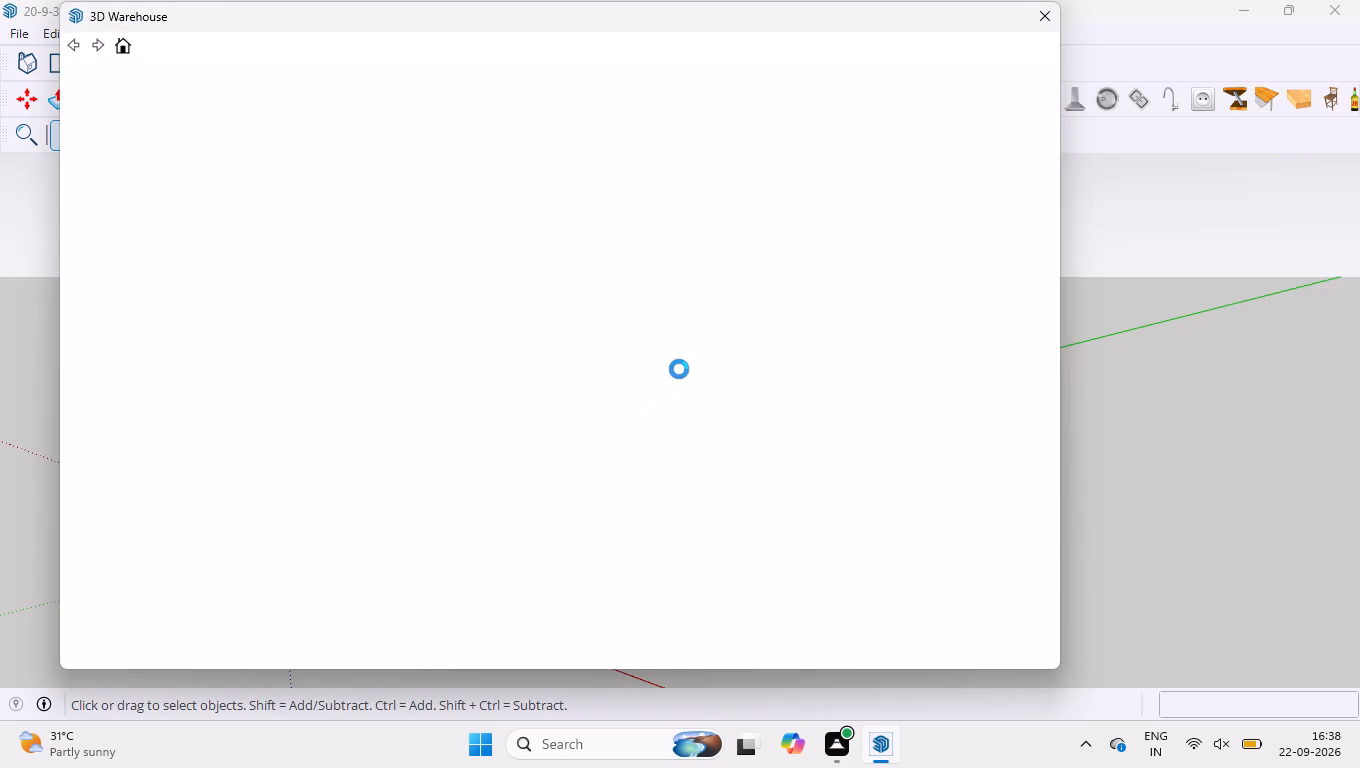
scroll(680, 378, "down", 1)
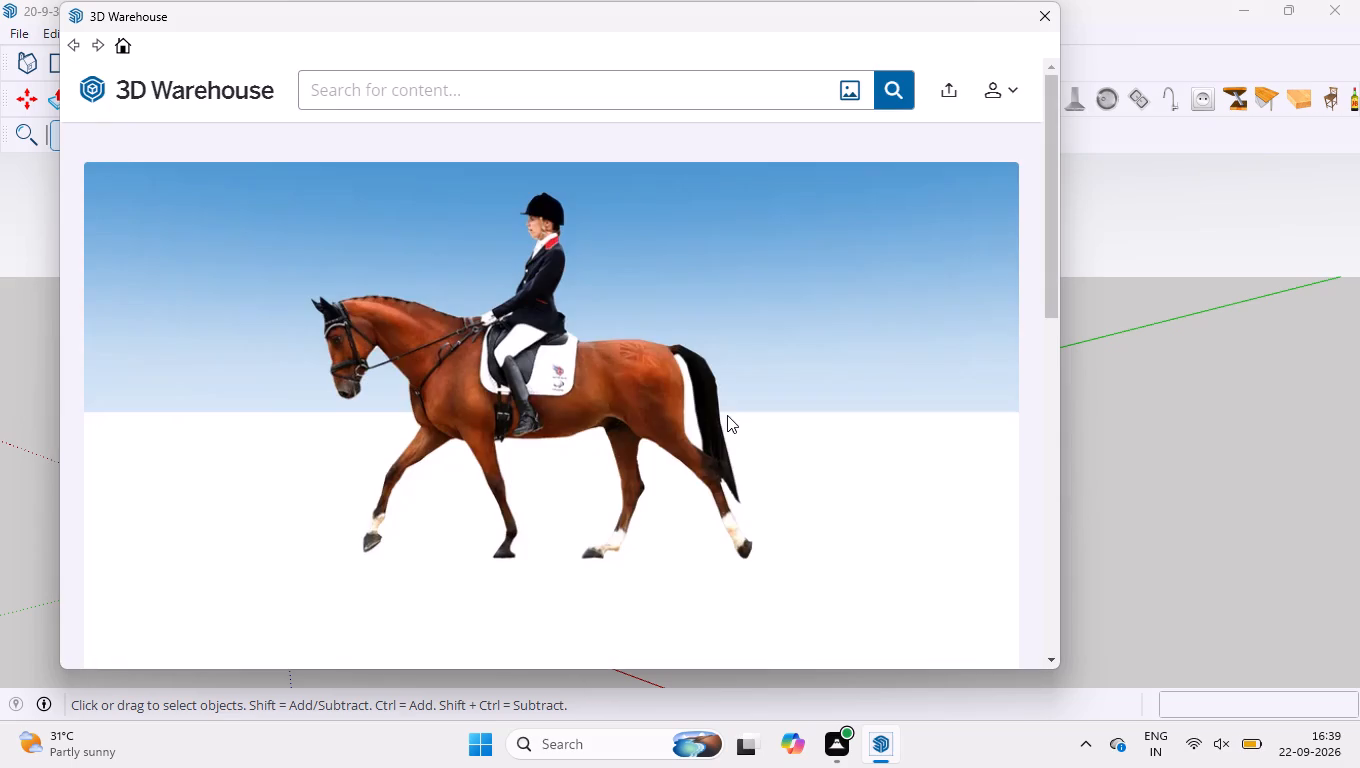
scroll(720, 345, "down", 5)
left_click(77, 40)
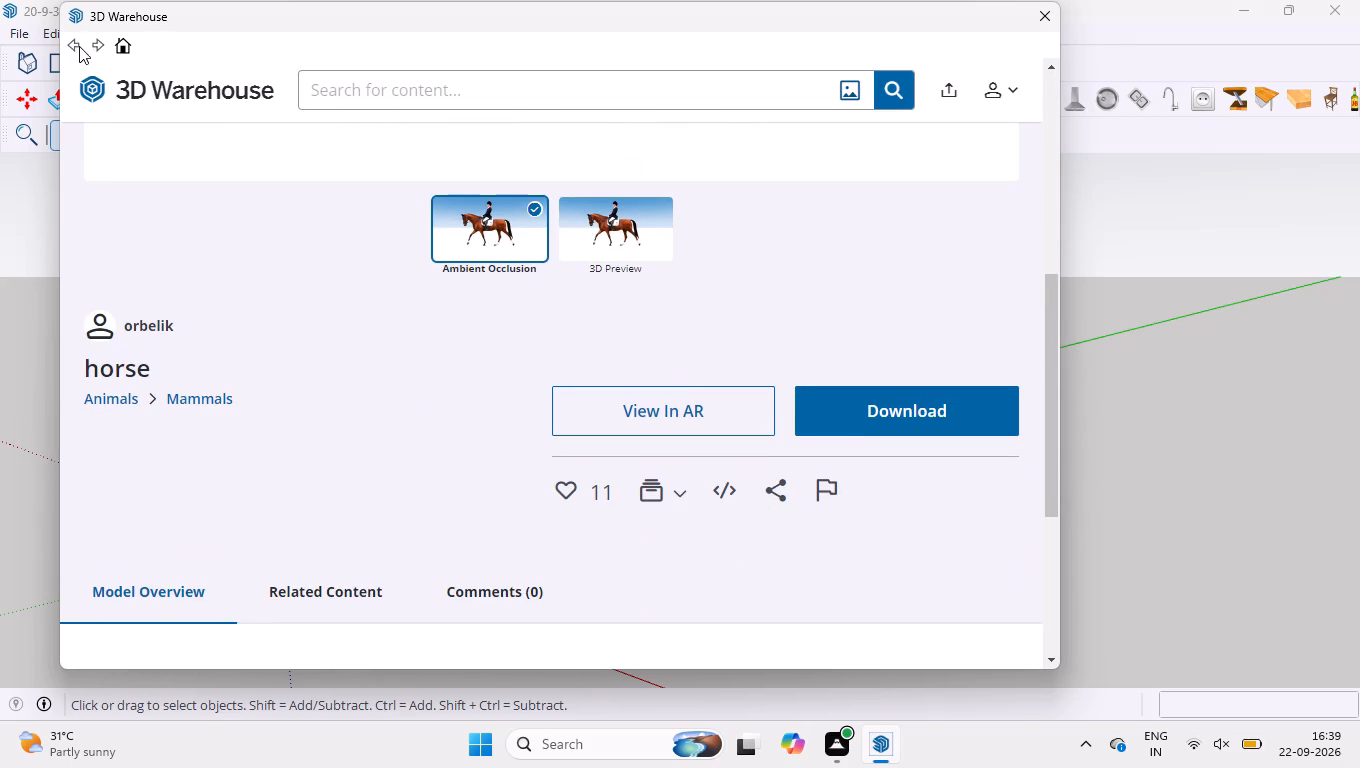
scroll(664, 334, "up", 11)
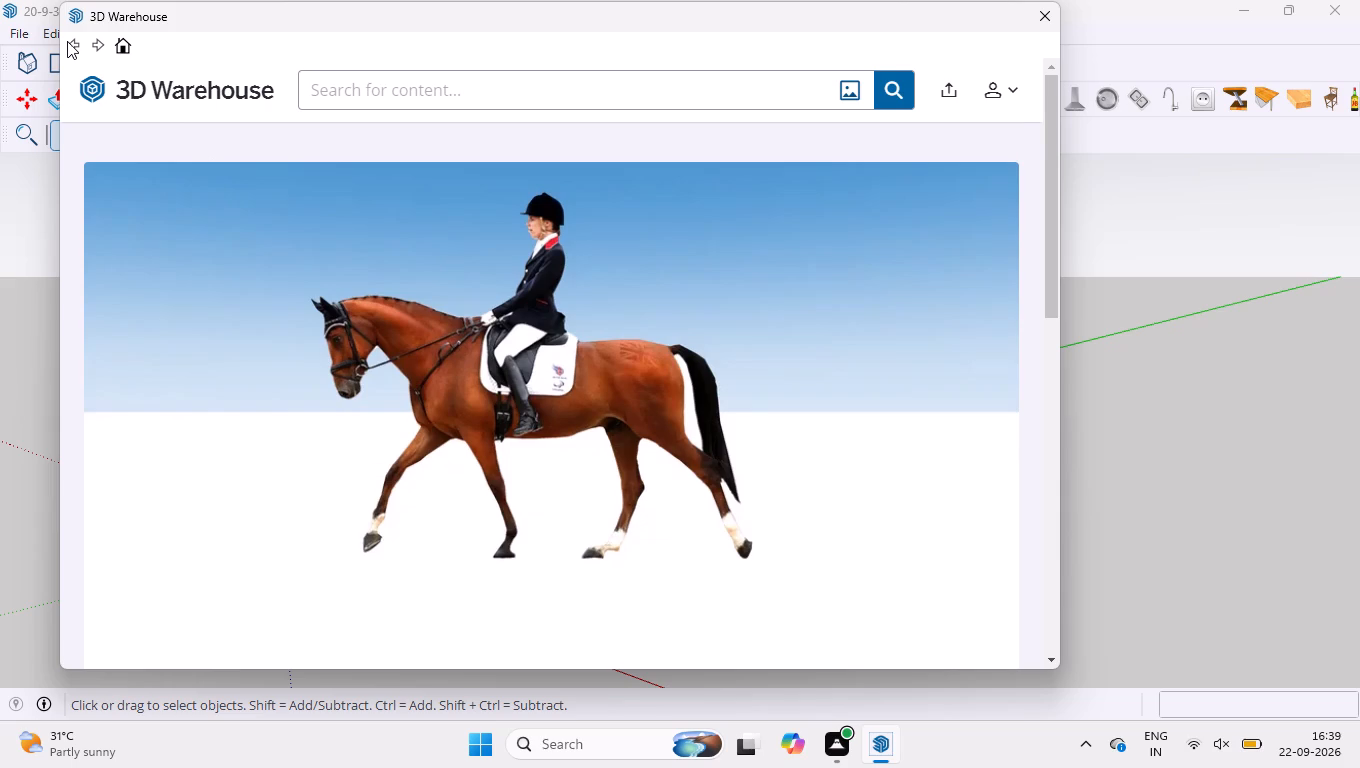
left_click(74, 47)
left_click(121, 47)
Browse the featured materials, brands and category suggestions on the 3D Warehouse home page.
scroll(641, 322, "down", 5)
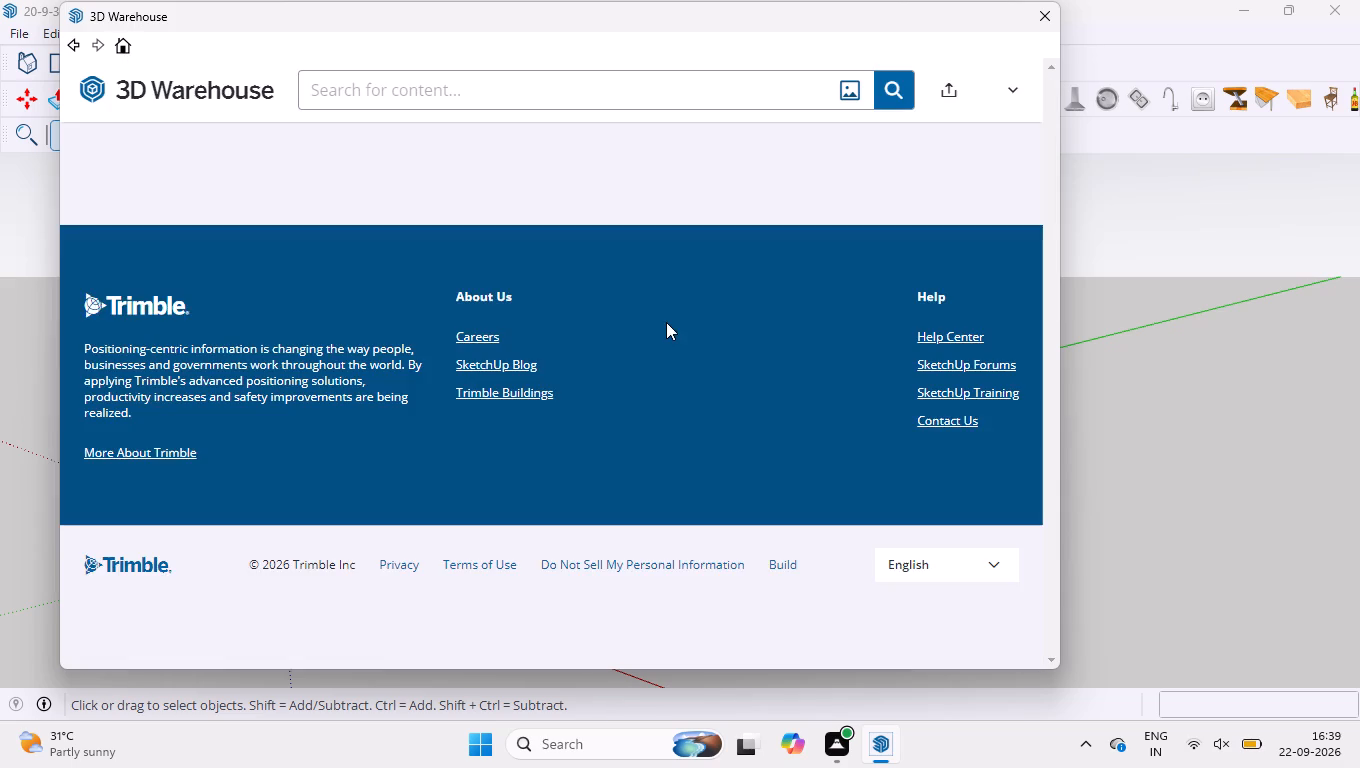
scroll(661, 329, "down", 2)
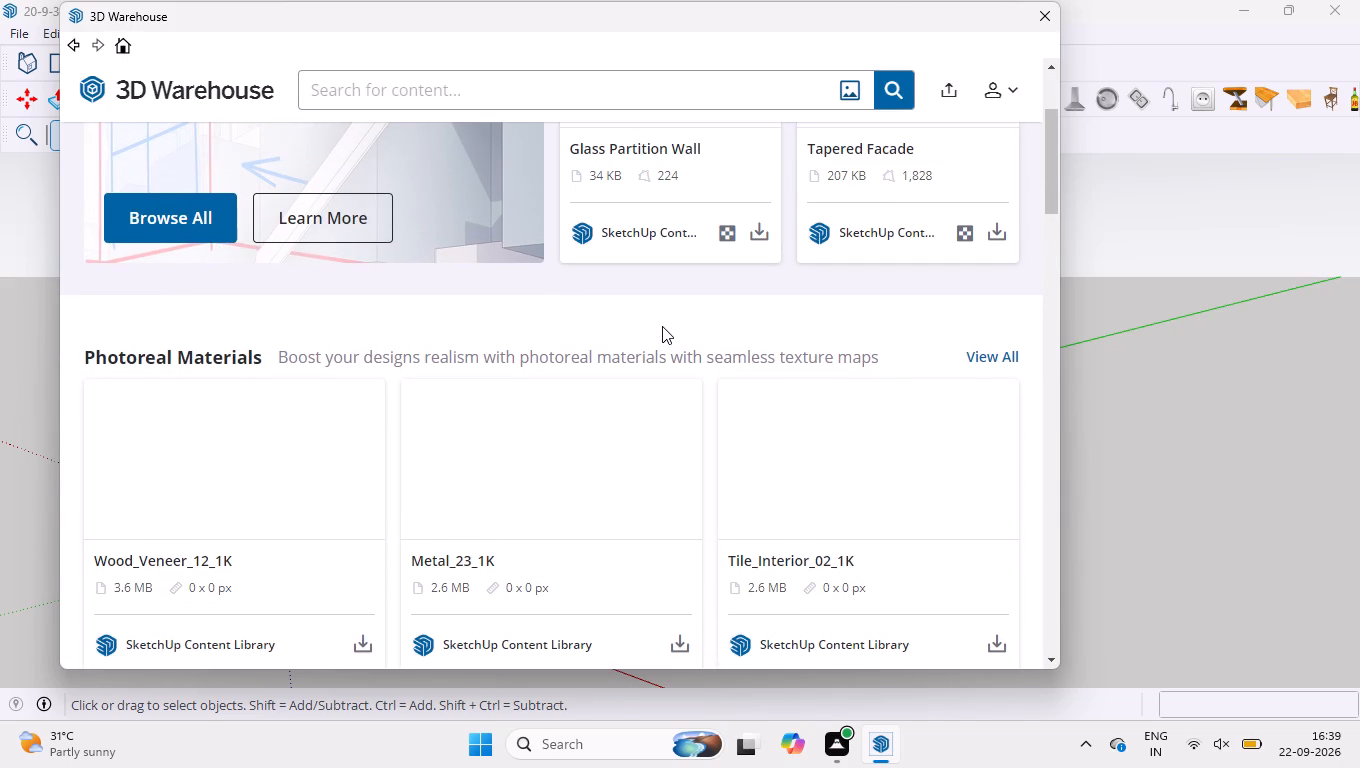
scroll(662, 326, "down", 9)
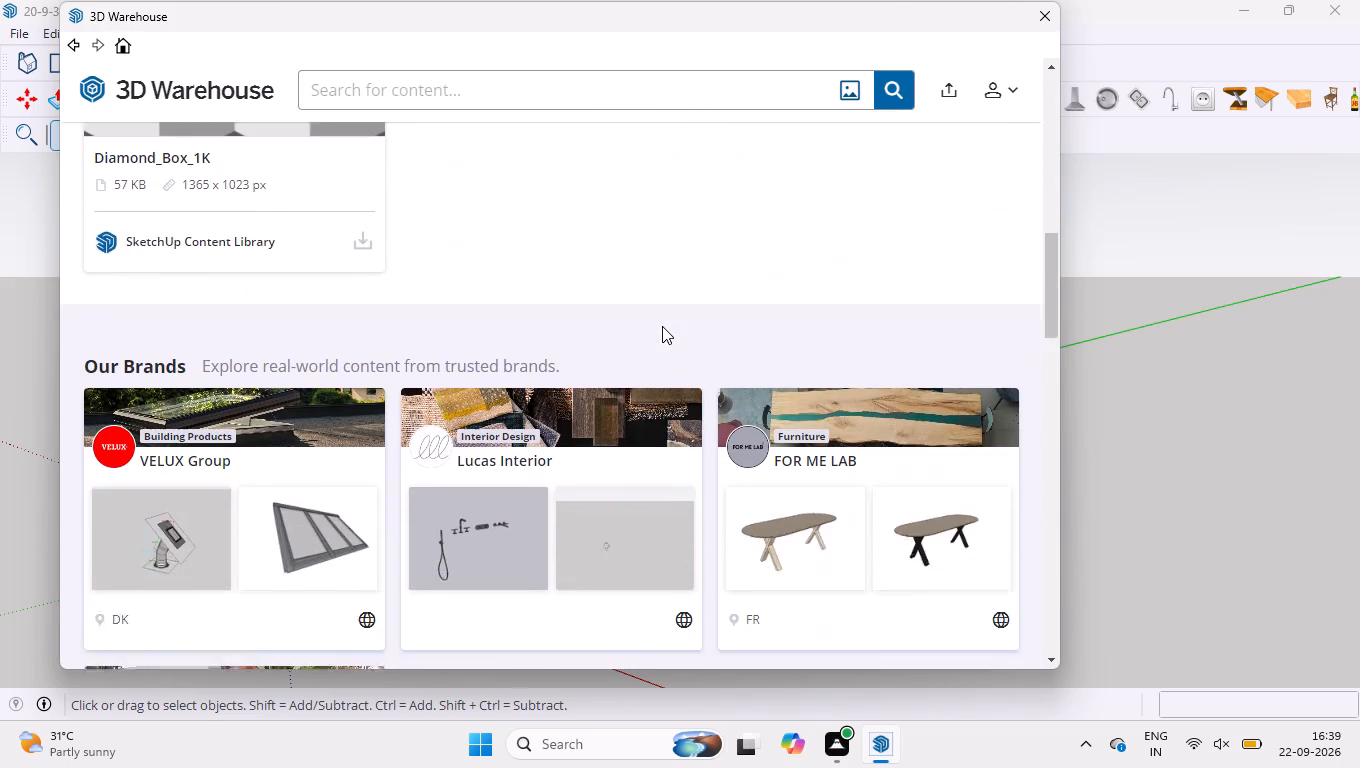
scroll(661, 325, "down", 7)
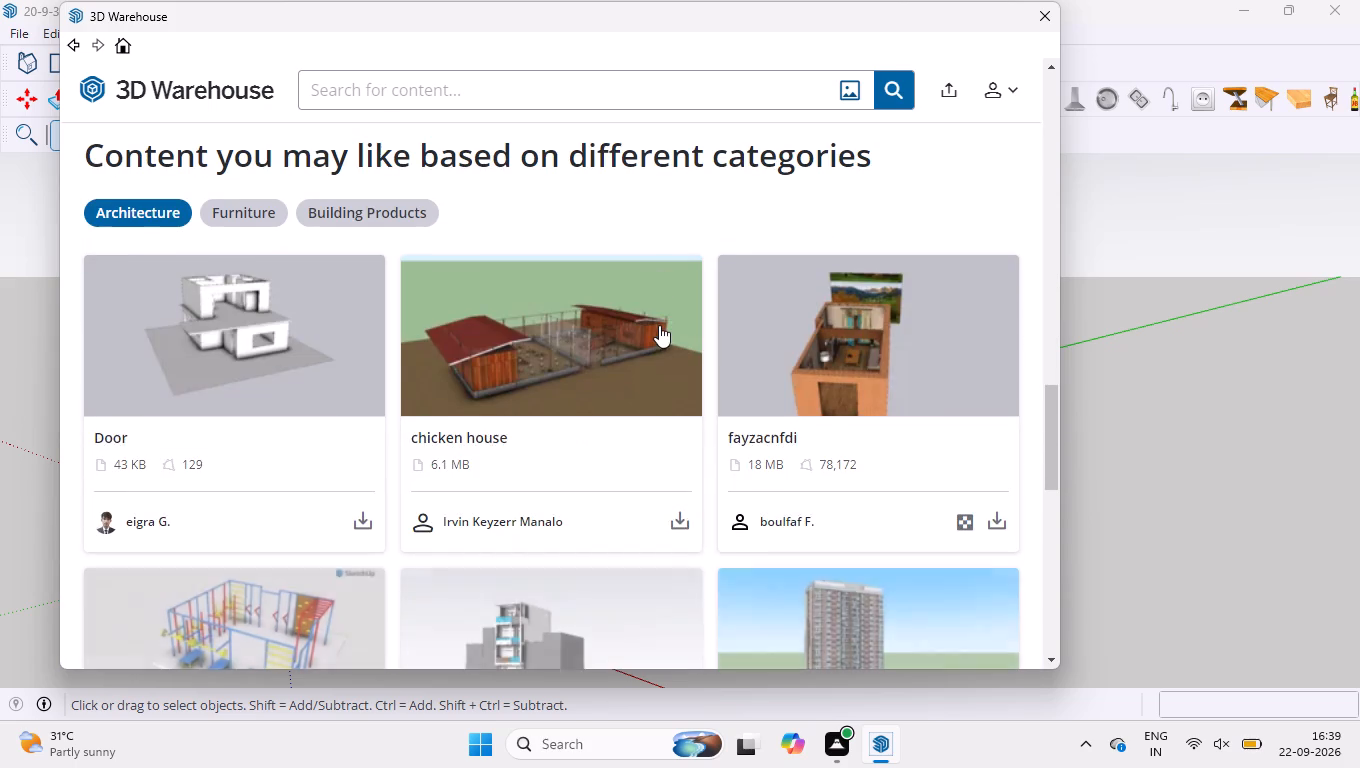
scroll(659, 324, "down", 5)
scroll(658, 326, "up", 1)
scroll(655, 314, "down", 3)
Search 3D Warehouse for "horses".
left_click(449, 82)
scroll(447, 109, "down", 4)
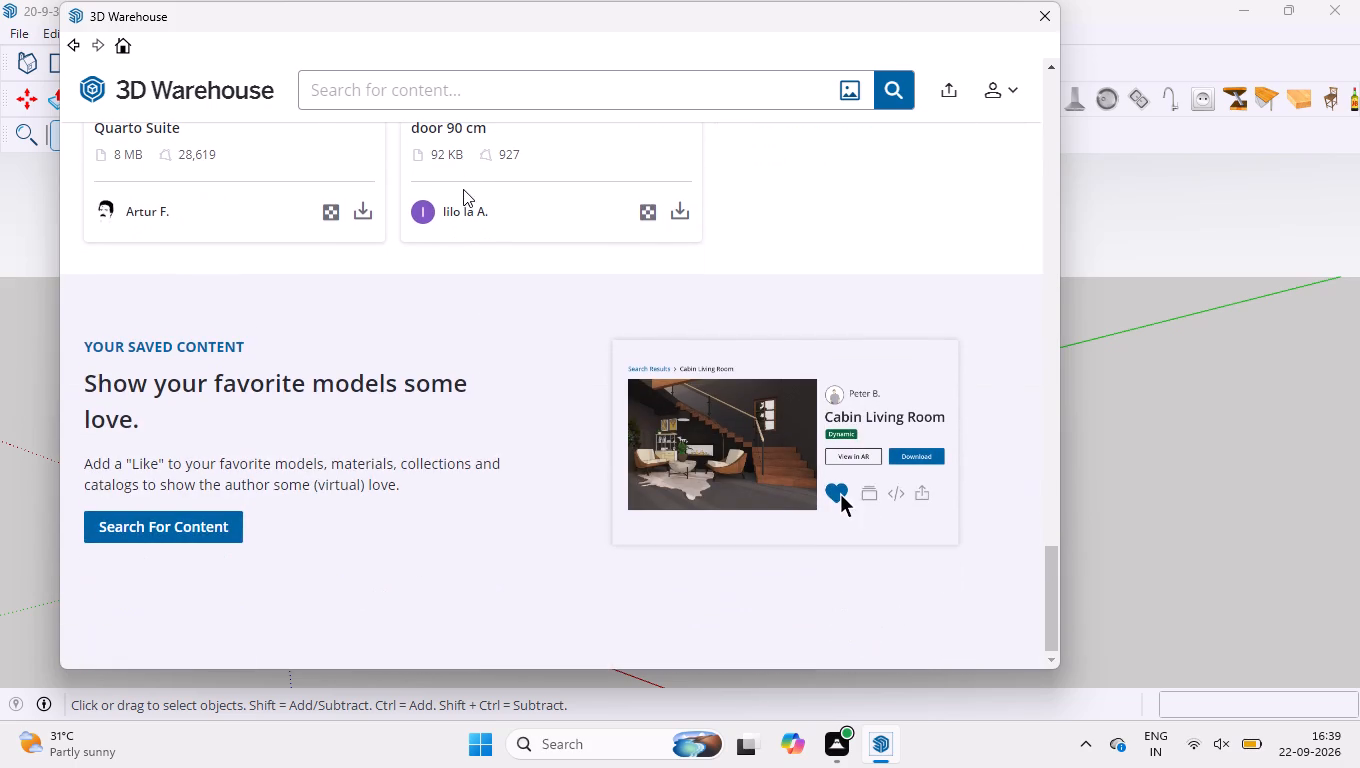
type("ho")
type("rses")
key("Return")
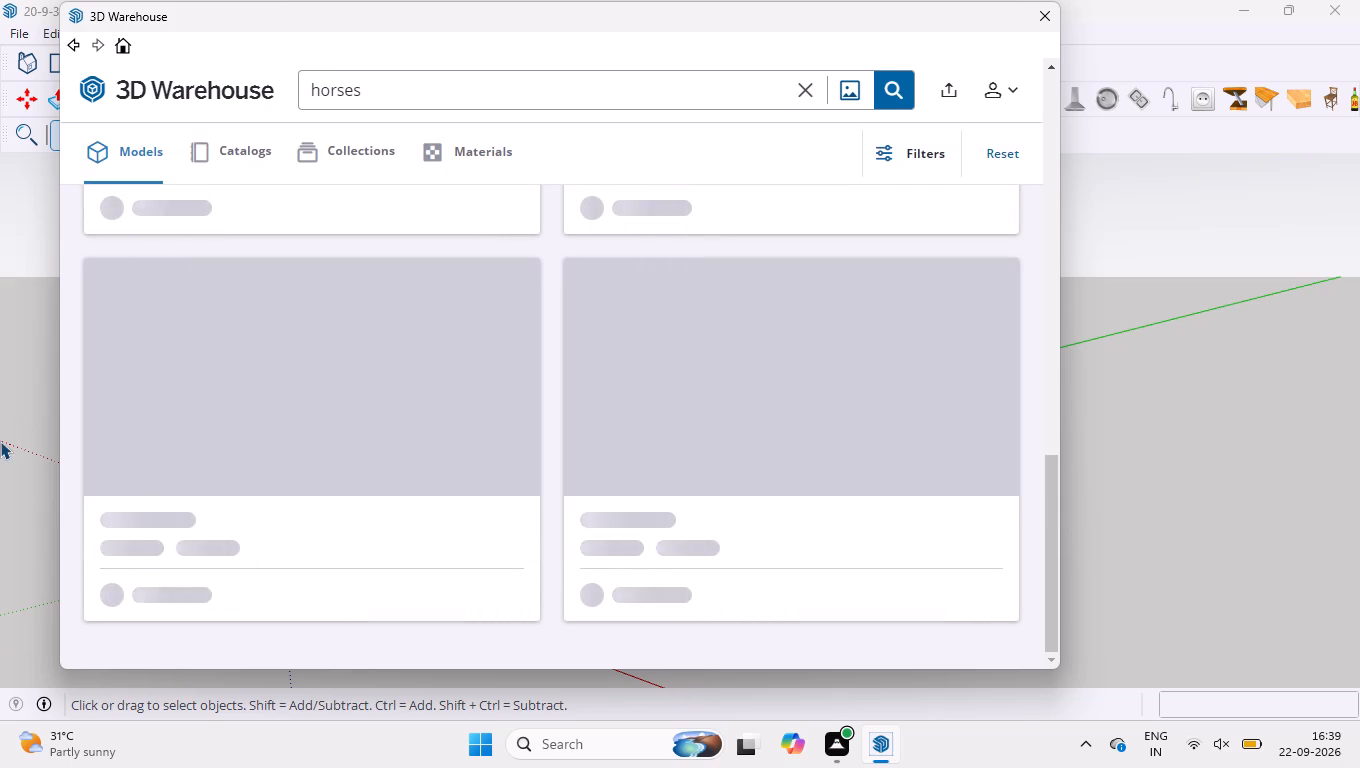
Browse the 3D Warehouse horse results for a statue suitable as a shelf decoration.
scroll(533, 263, "down", 3)
scroll(463, 329, "up", 3)
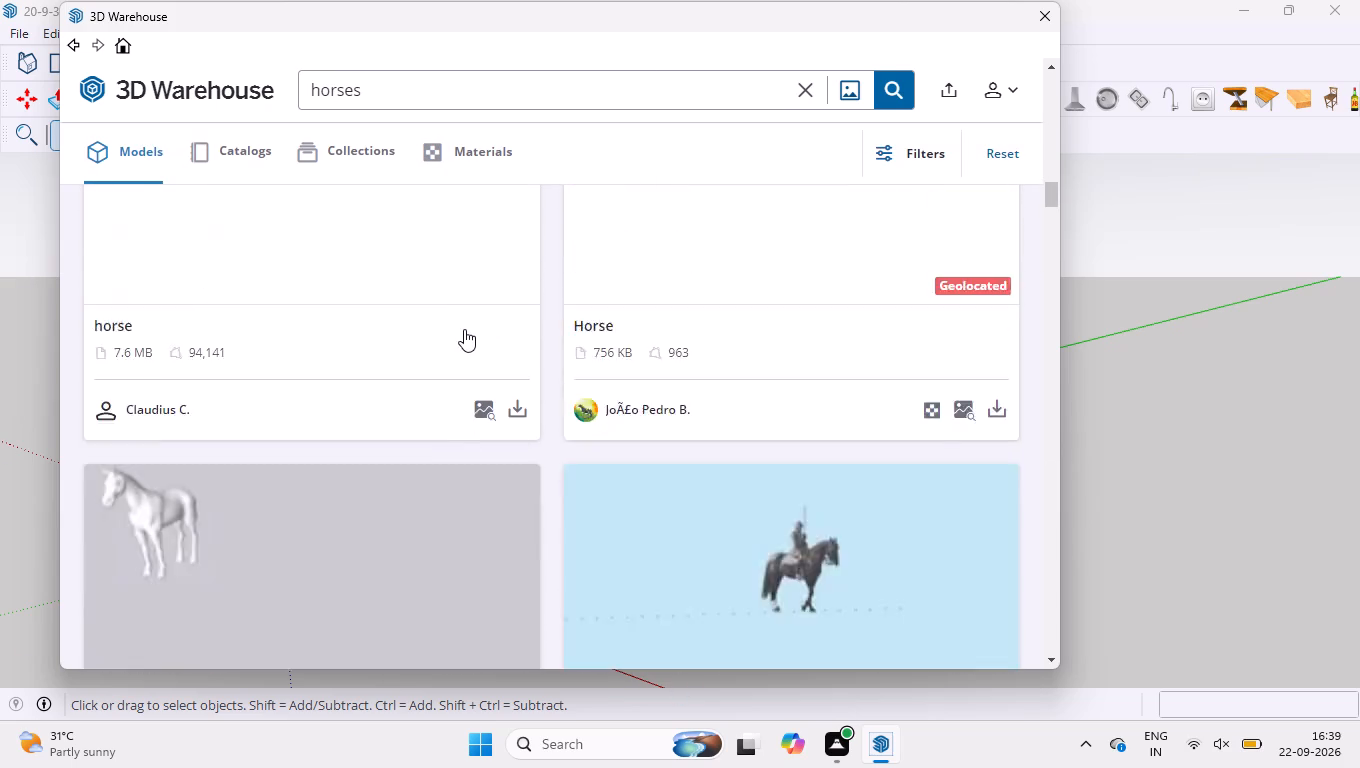
scroll(464, 329, "up", 3)
scroll(465, 332, "down", 2)
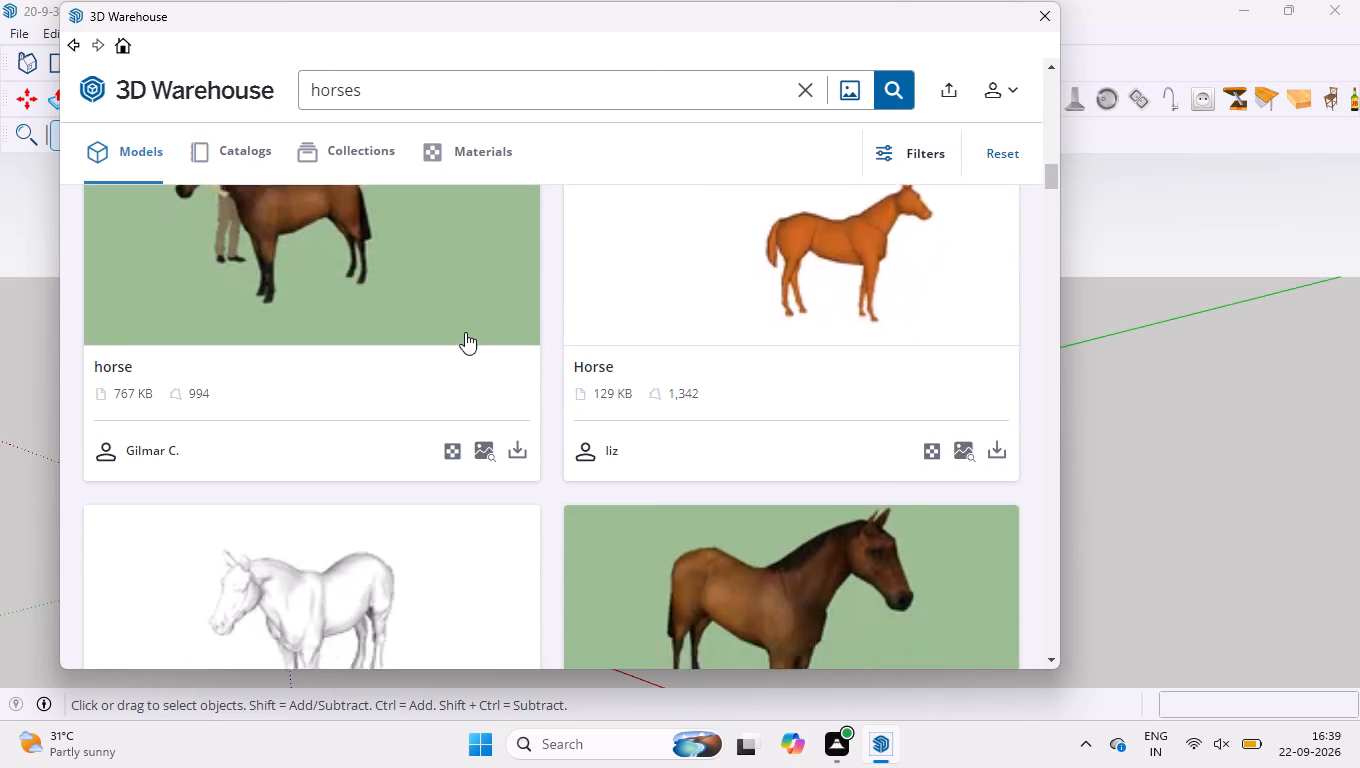
scroll(465, 332, "down", 11)
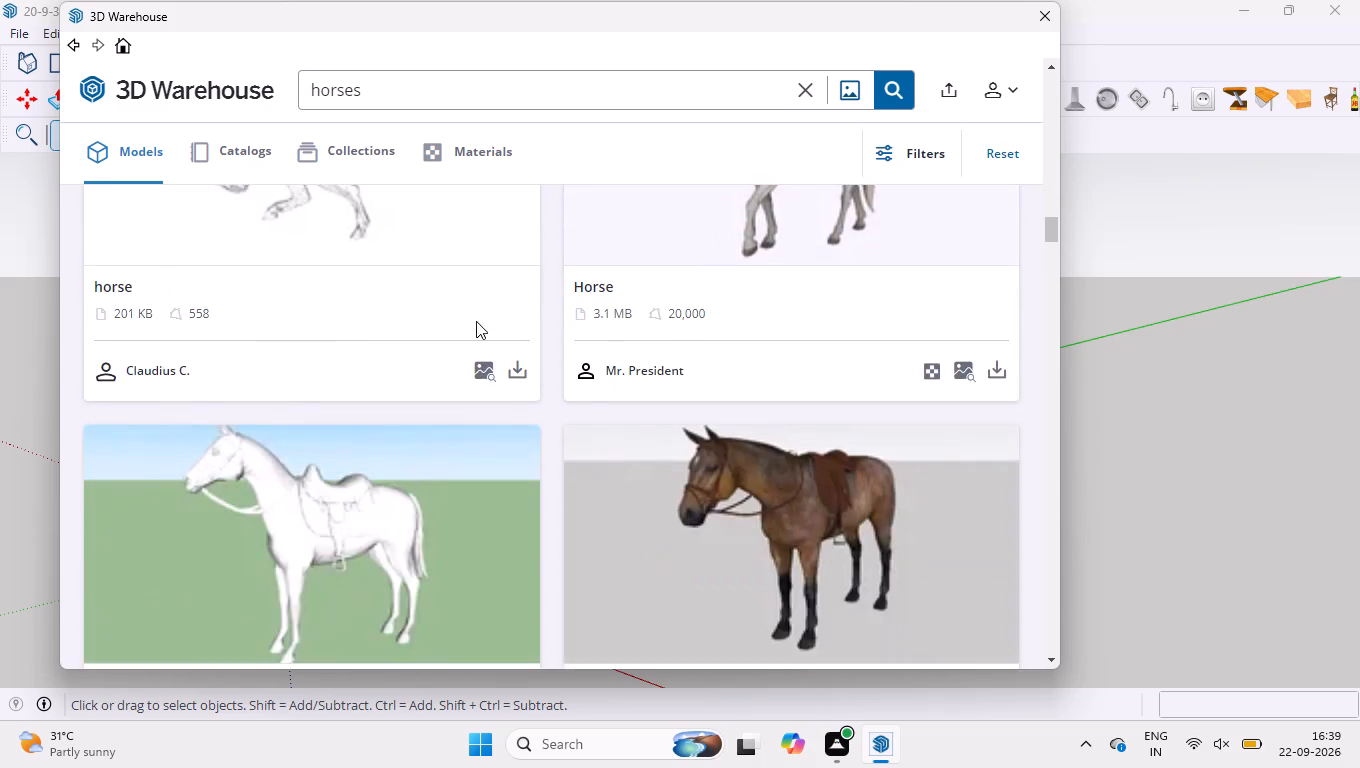
scroll(476, 321, "down", 14)
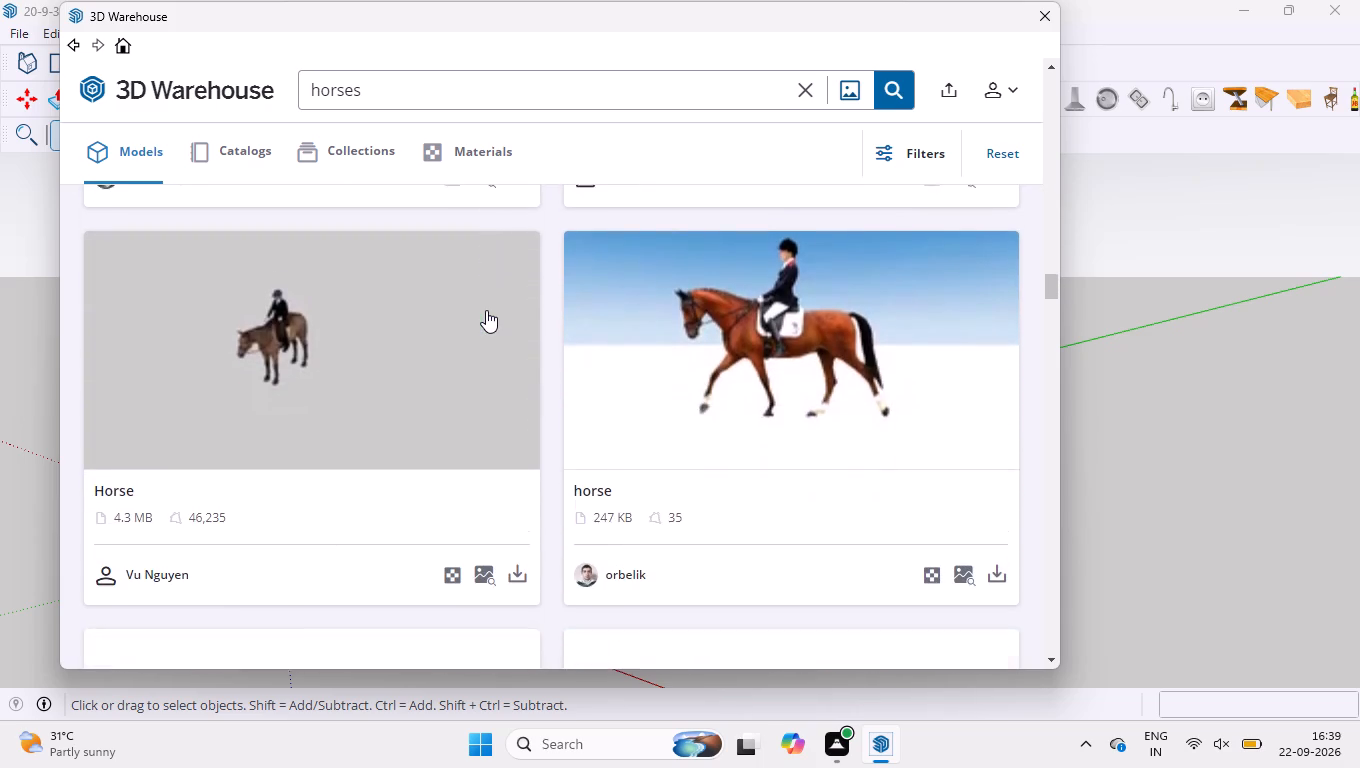
scroll(592, 320, "down", 5)
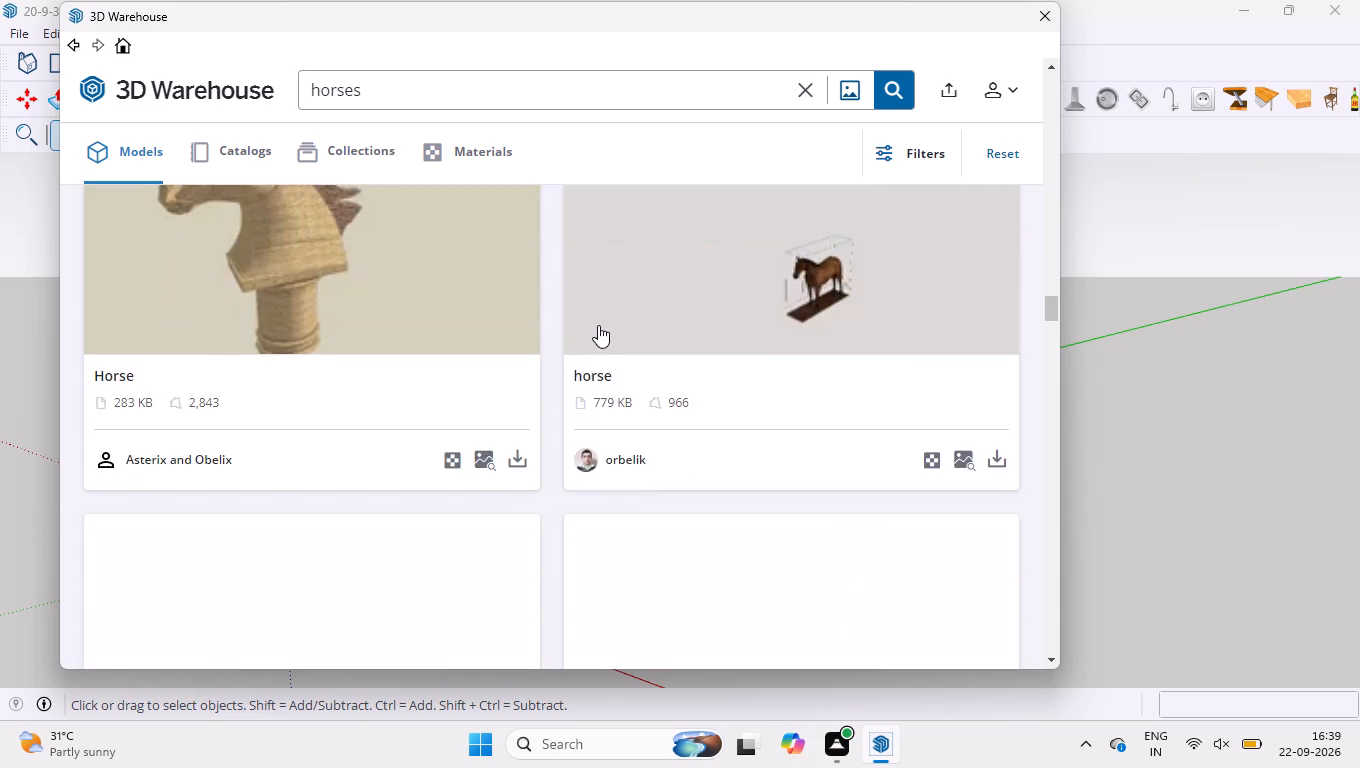
scroll(606, 318, "down", 7)
scroll(576, 383, "up", 1)
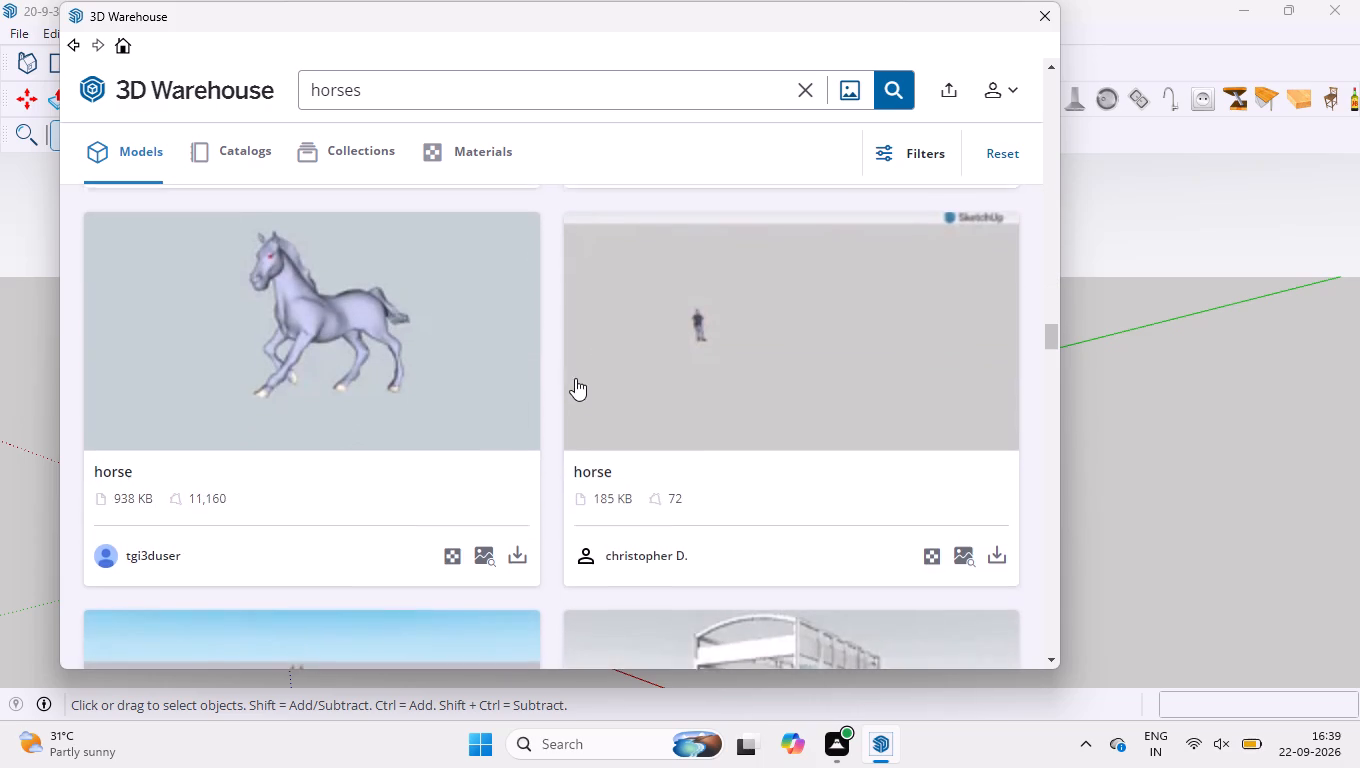
scroll(572, 375, "up", 3)
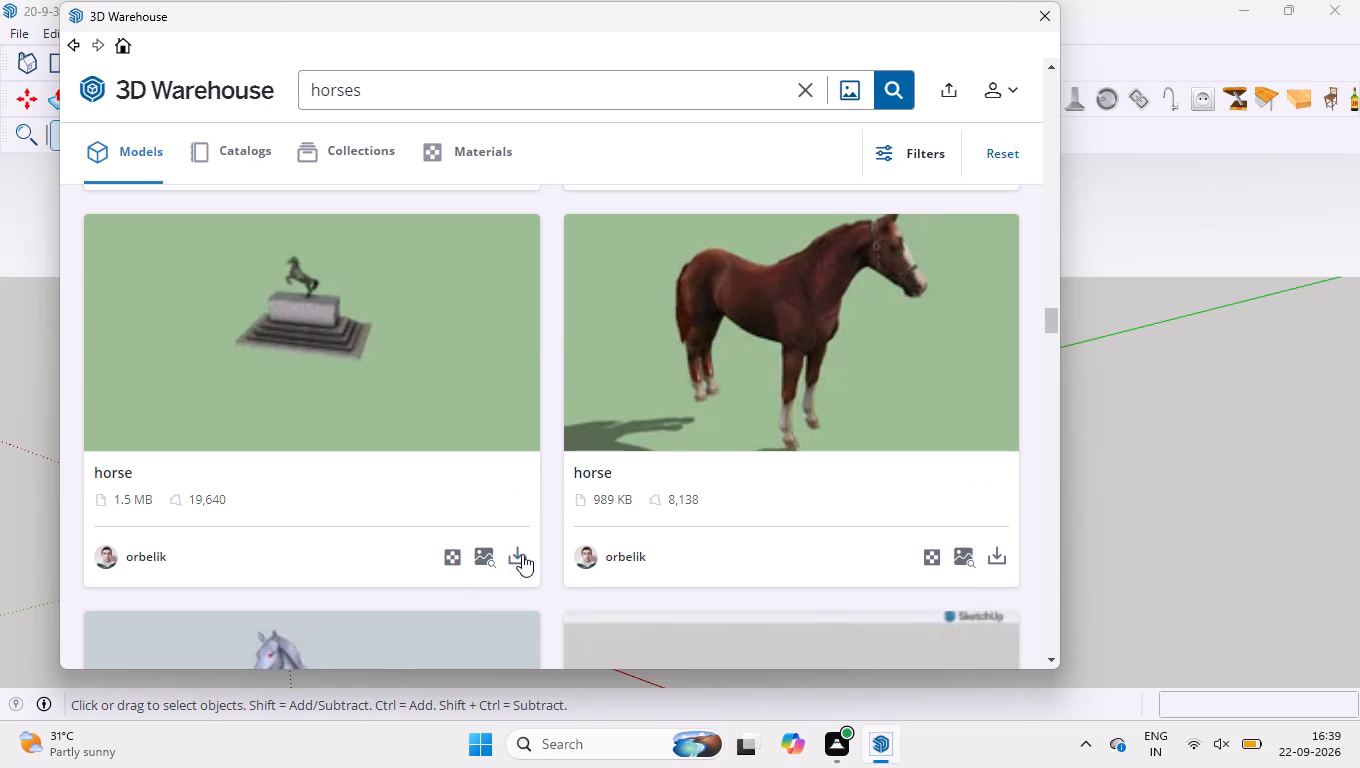
Download the rearing horse statue on a stepped stone pedestal into the model and place it beside the TV wall unit.
left_click(512, 556)
left_click(484, 362)
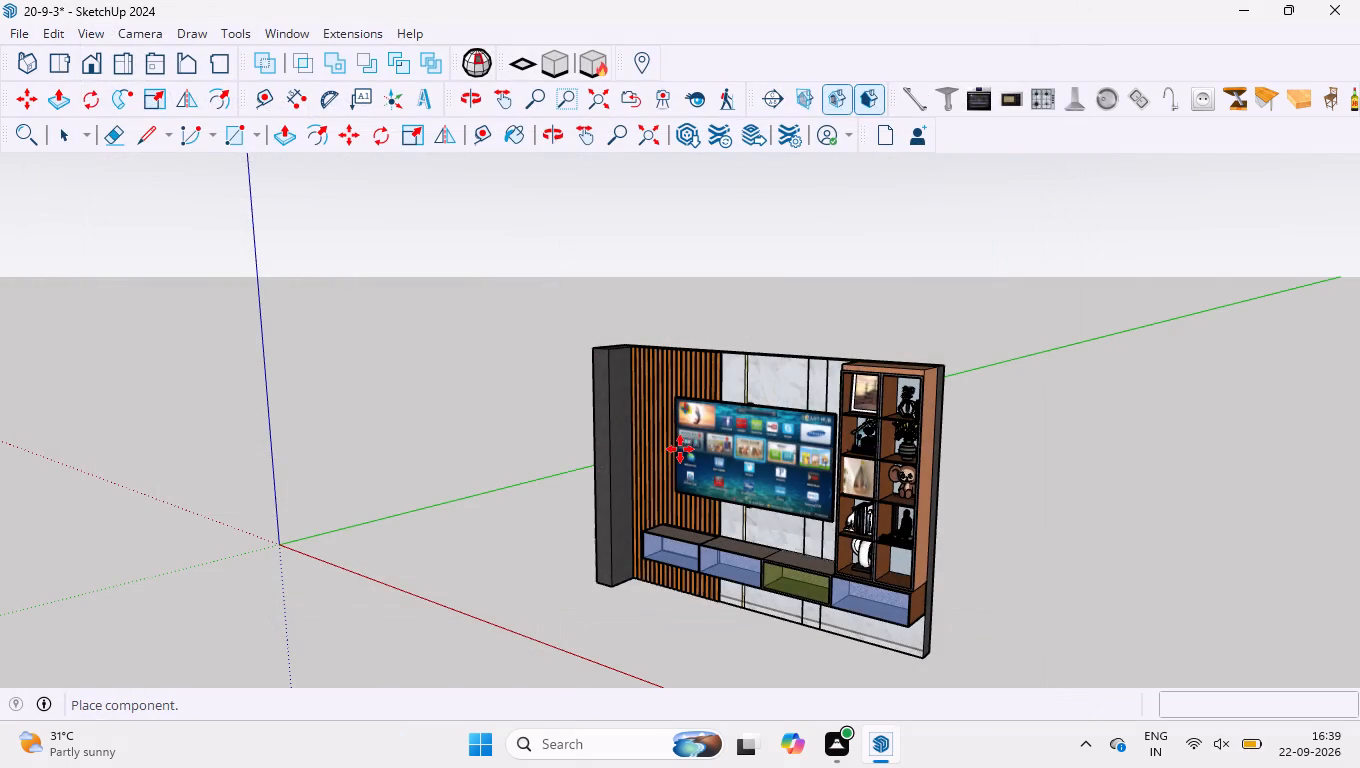
scroll(591, 195, "down", 17)
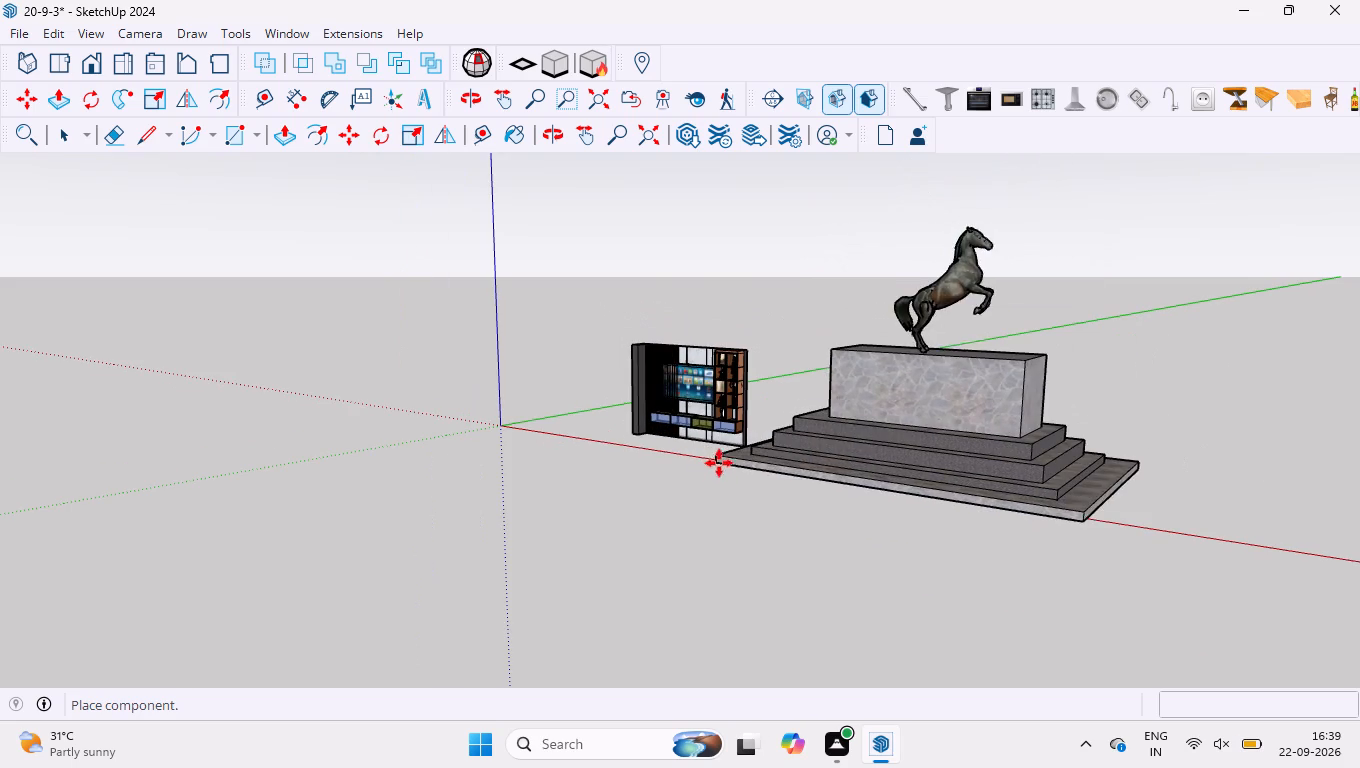
left_click(766, 470)
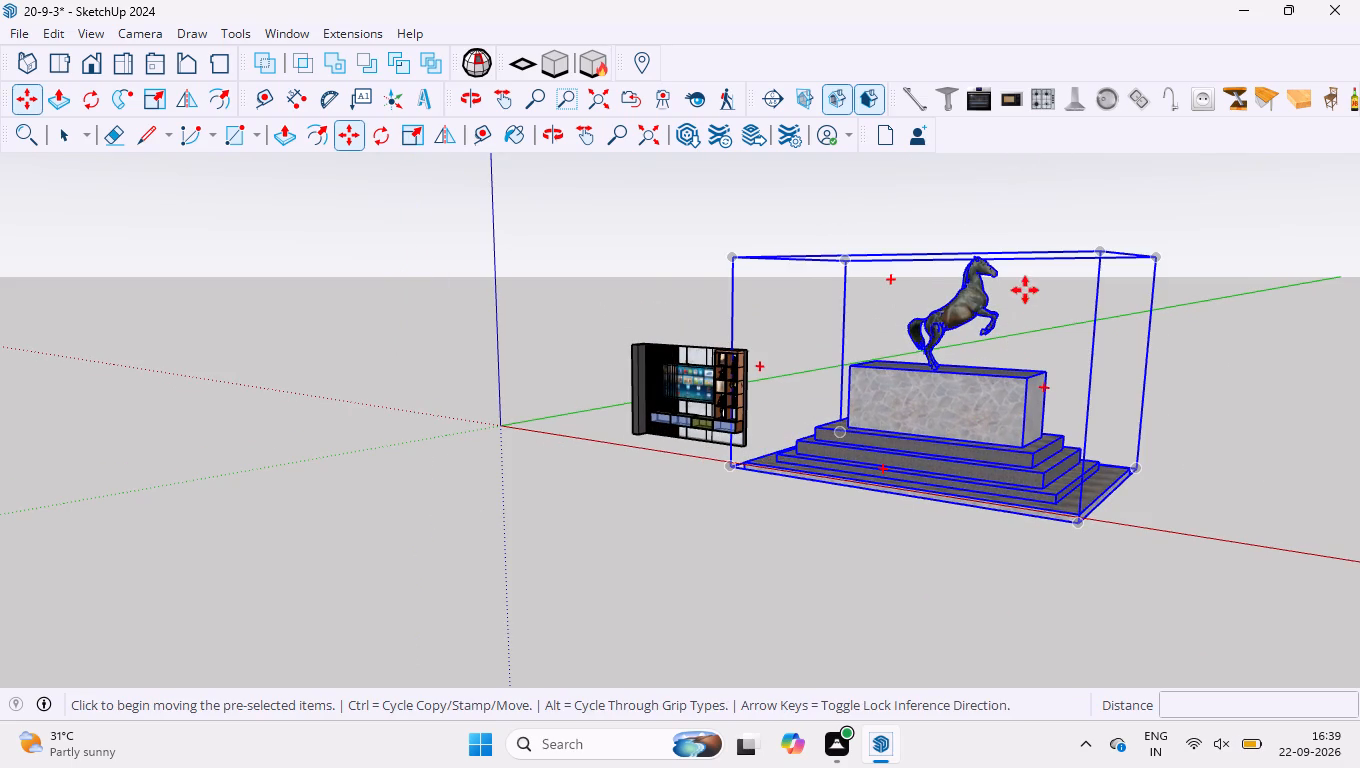
key("space")
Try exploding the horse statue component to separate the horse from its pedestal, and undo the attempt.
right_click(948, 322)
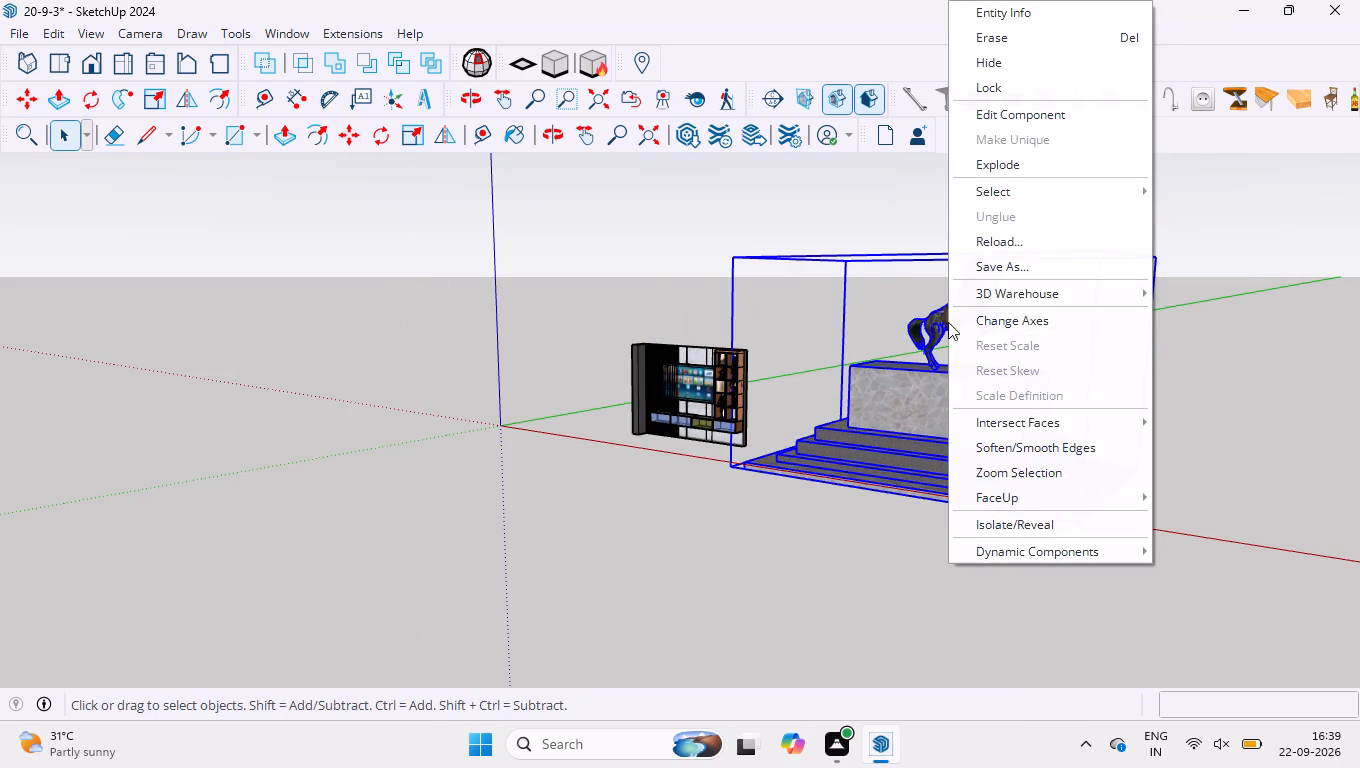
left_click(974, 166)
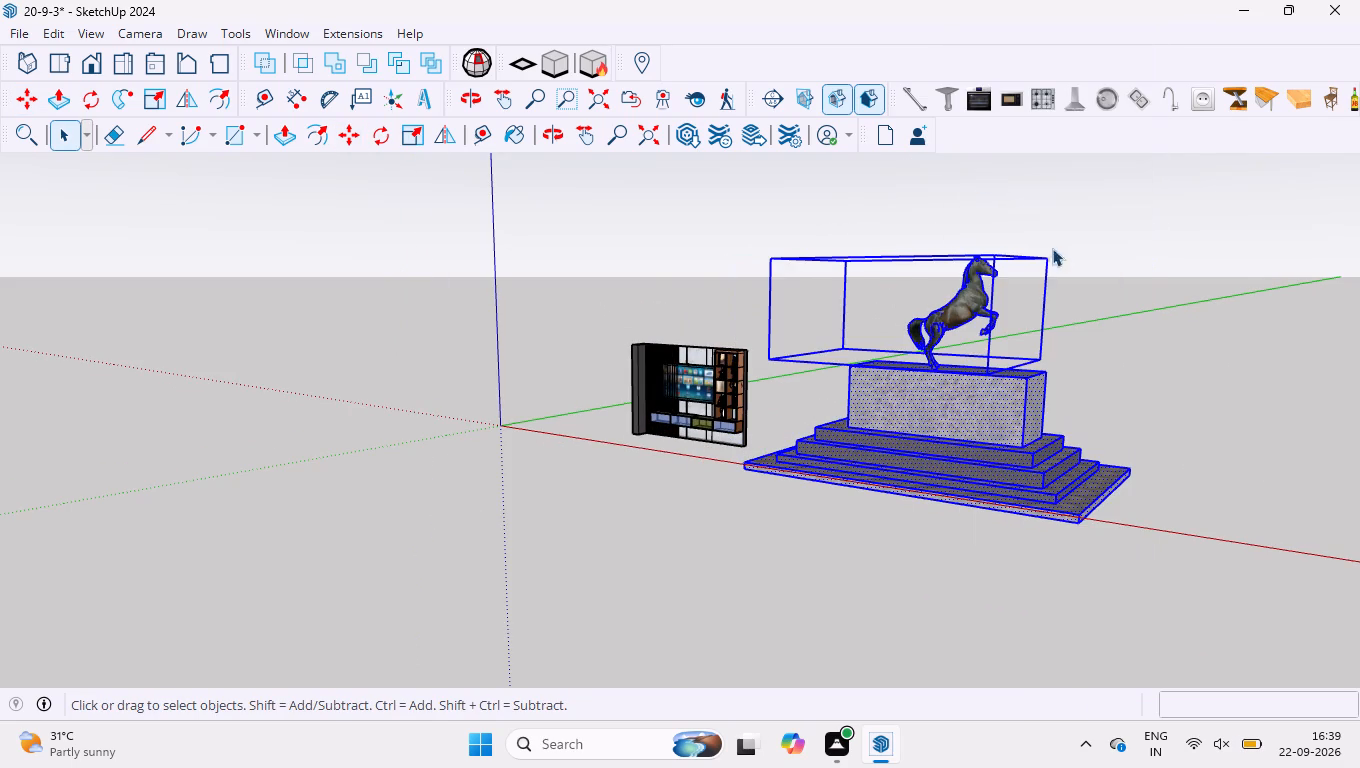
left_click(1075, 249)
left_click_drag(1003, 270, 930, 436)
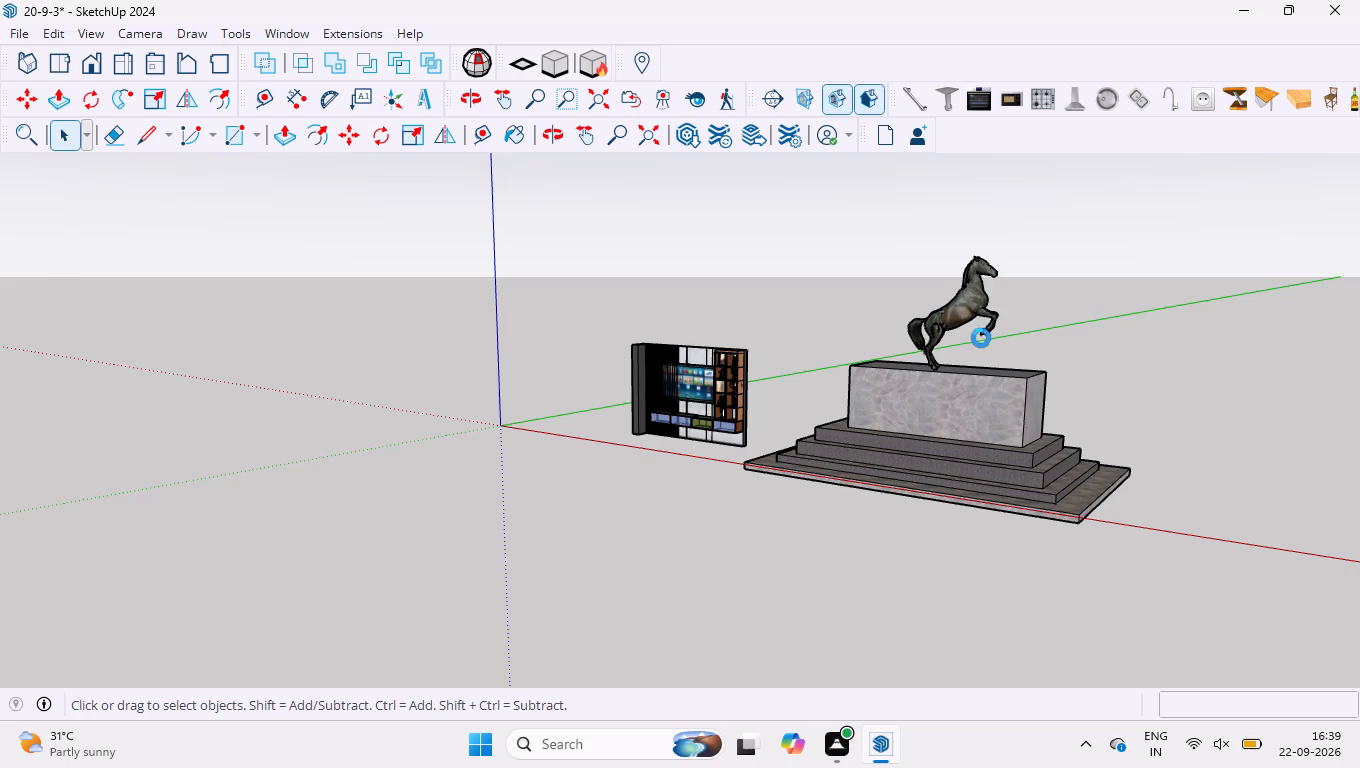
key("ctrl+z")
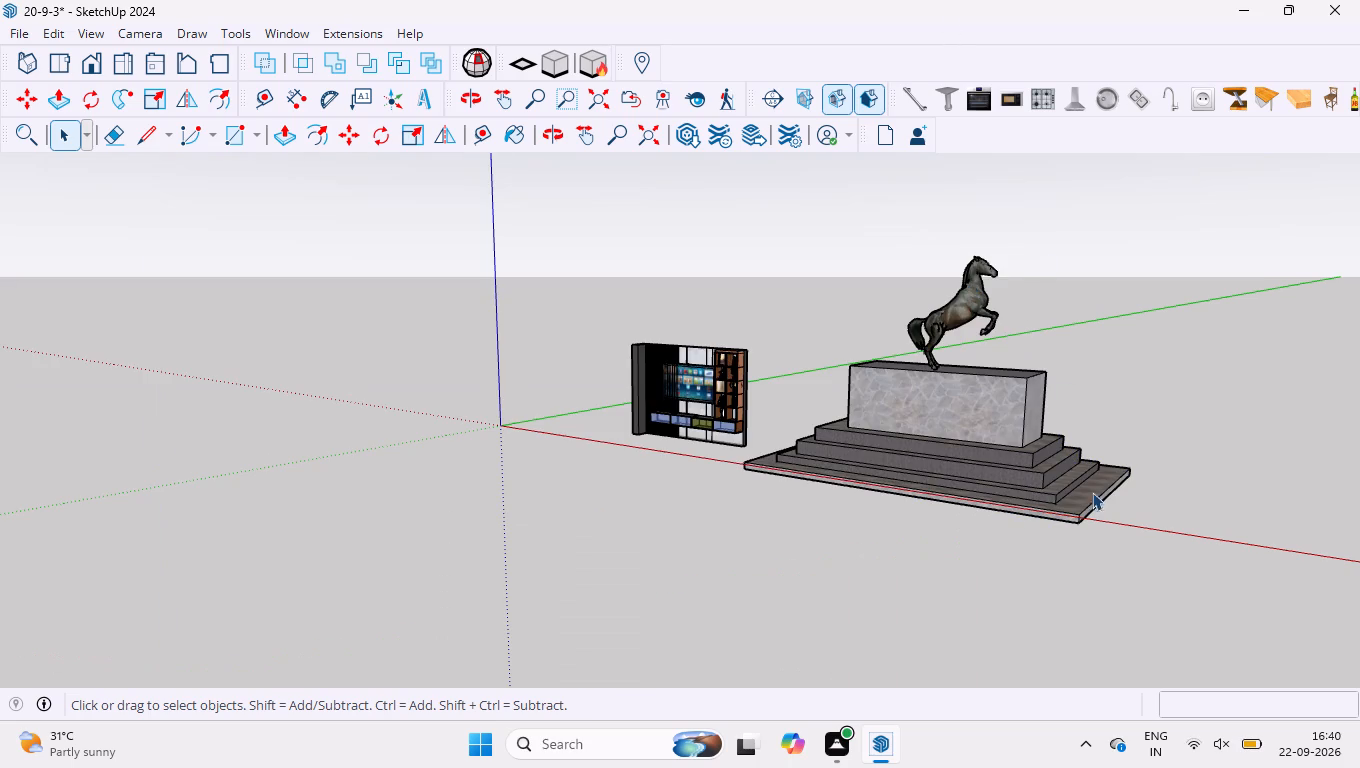
Scale the whole horse statue component along the blue axis to about 0.38 of its height.
left_click(1009, 393)
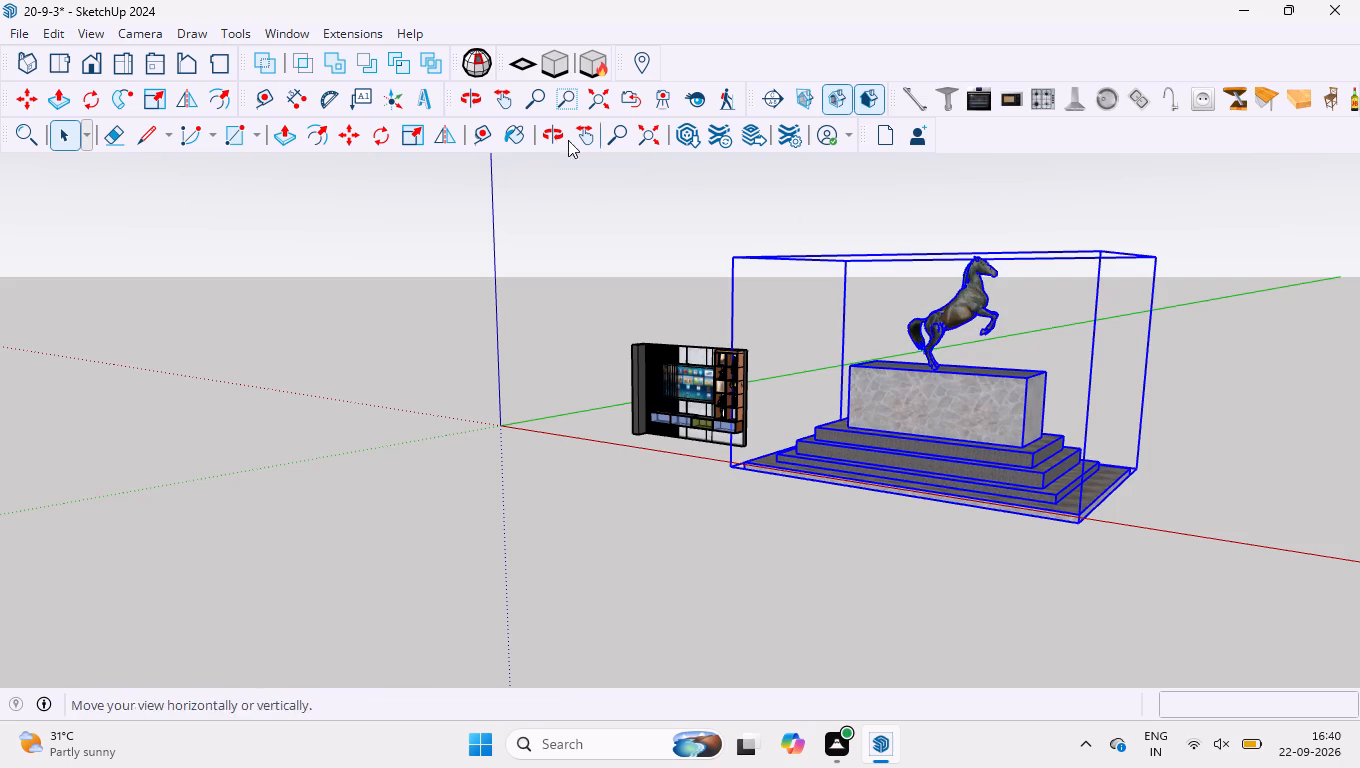
left_click(418, 137)
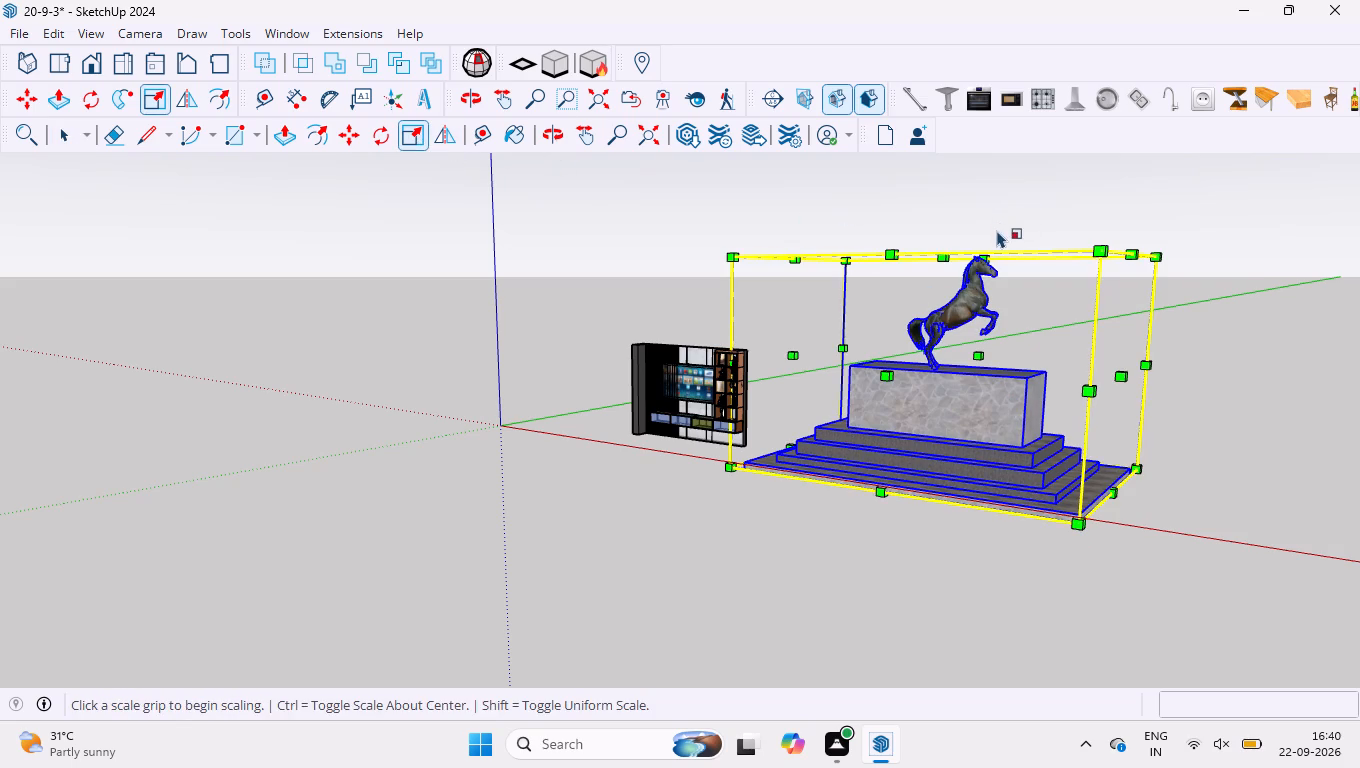
middle_click_drag(997, 230, 1130, 453)
left_click(931, 231)
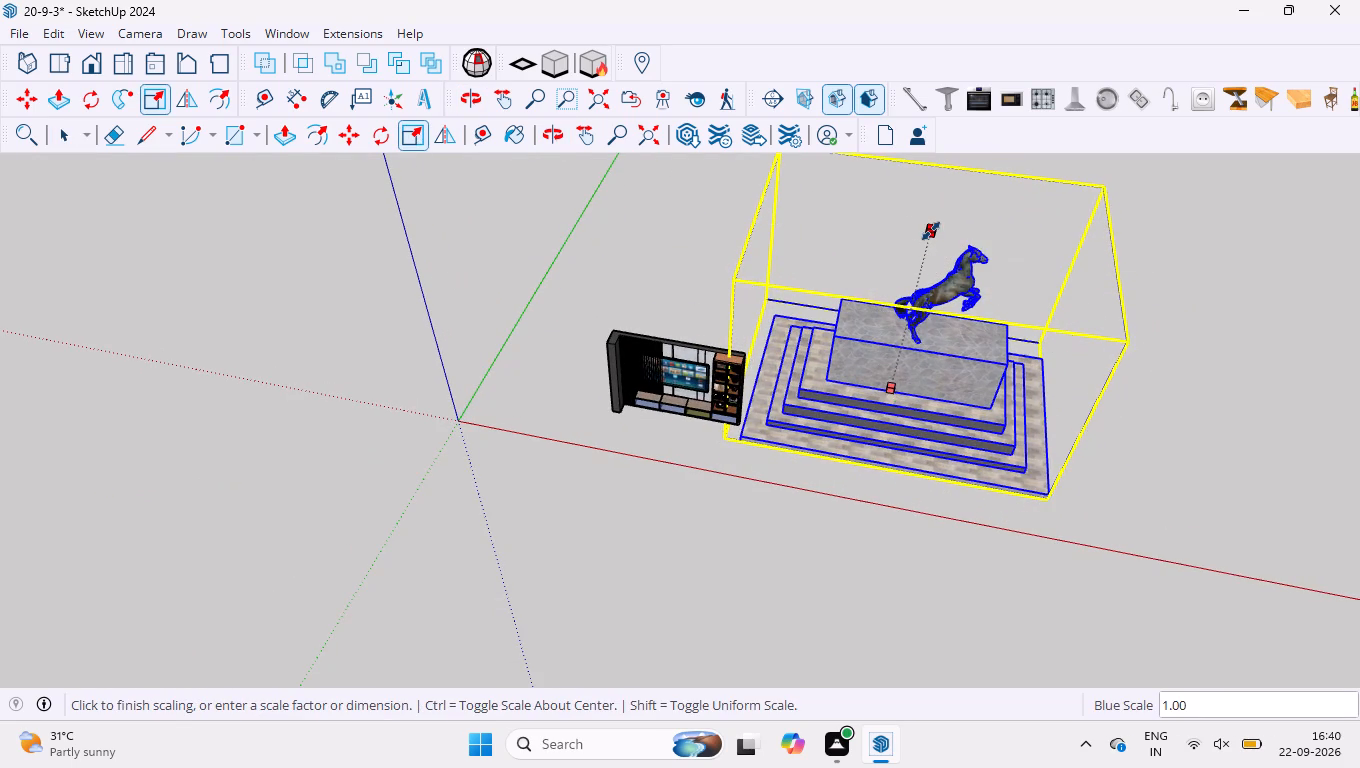
left_click(912, 336)
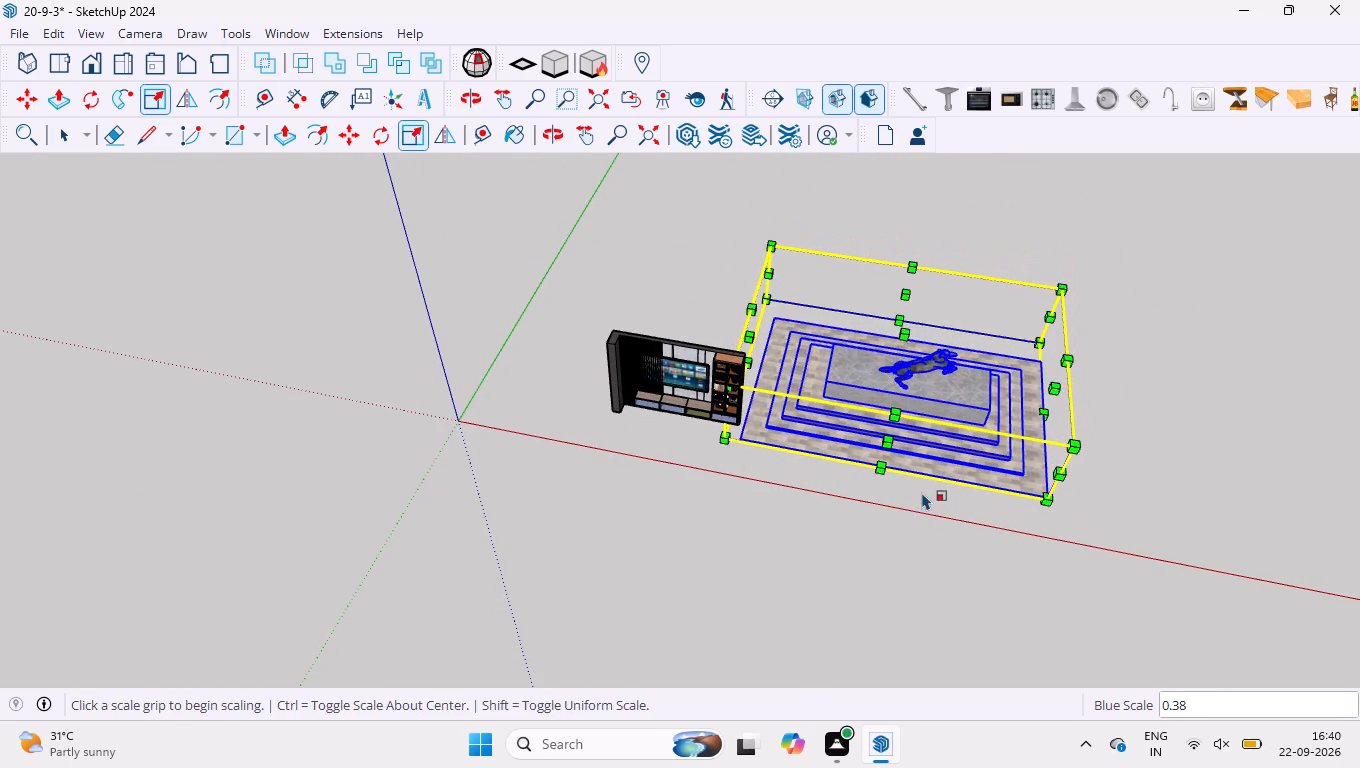
Shrink the horse statue's footprint to about 0.60 along the red axis and 0.65 along the green axis.
middle_click_drag(922, 492, 927, 291)
scroll(1242, 451, "up", 2)
scroll(1091, 440, "up", 2)
middle_click_drag(1090, 439, 961, 499)
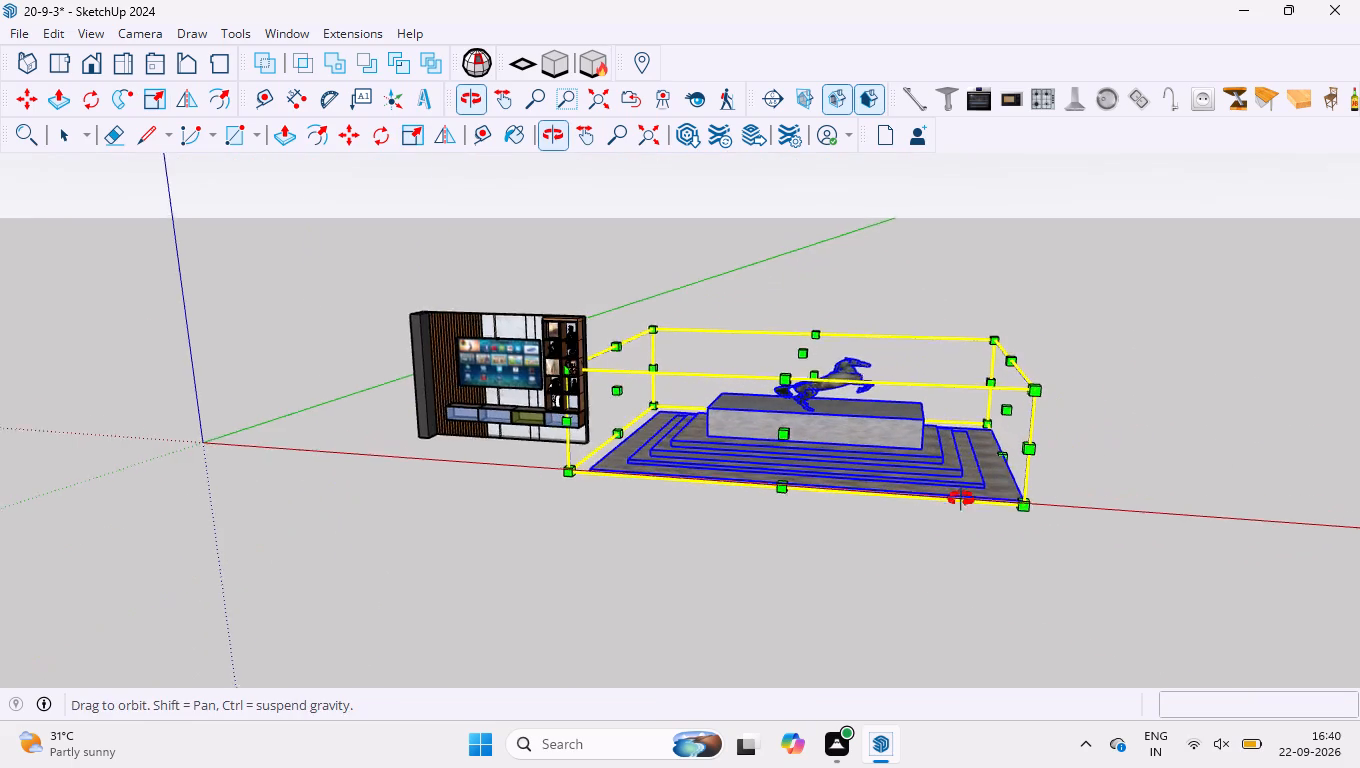
middle_click_drag(961, 499, 959, 500)
scroll(1097, 441, "up", 9)
left_click(1028, 469)
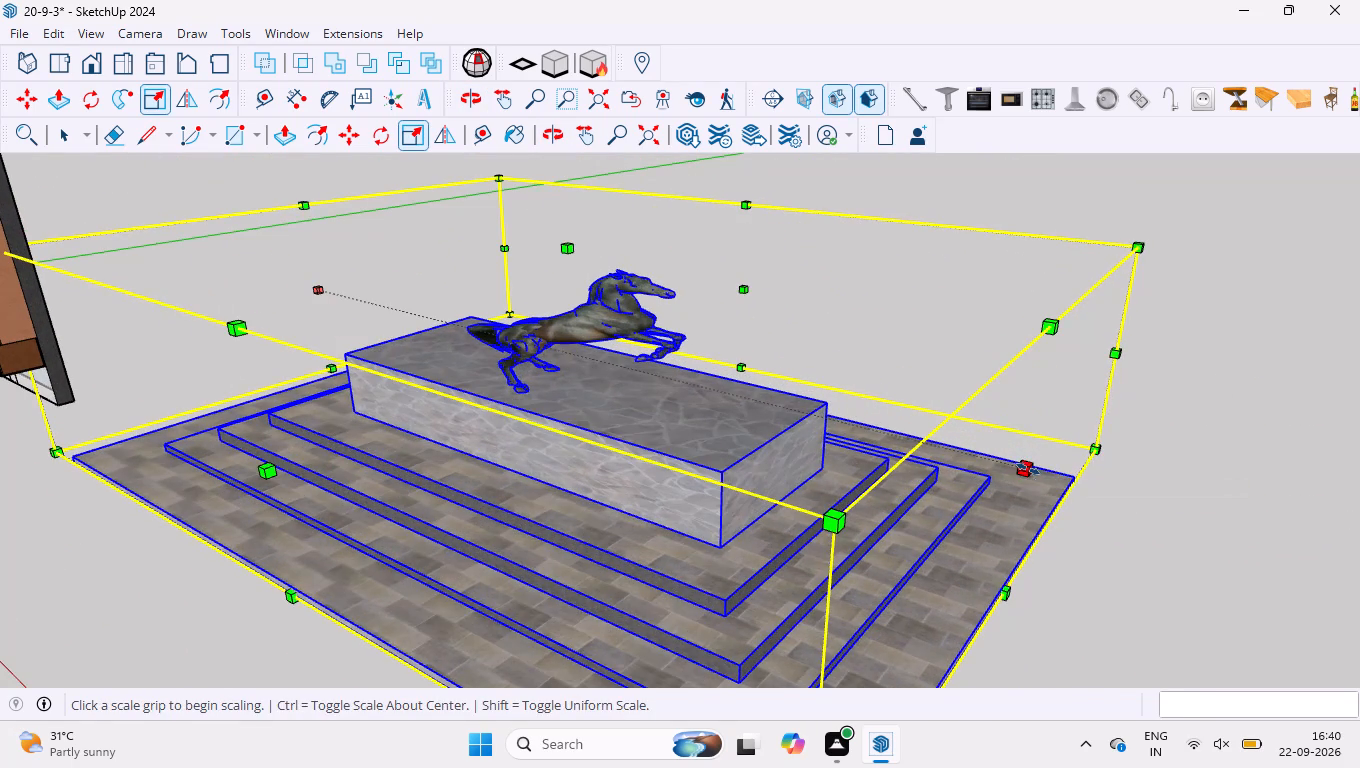
left_click(668, 343)
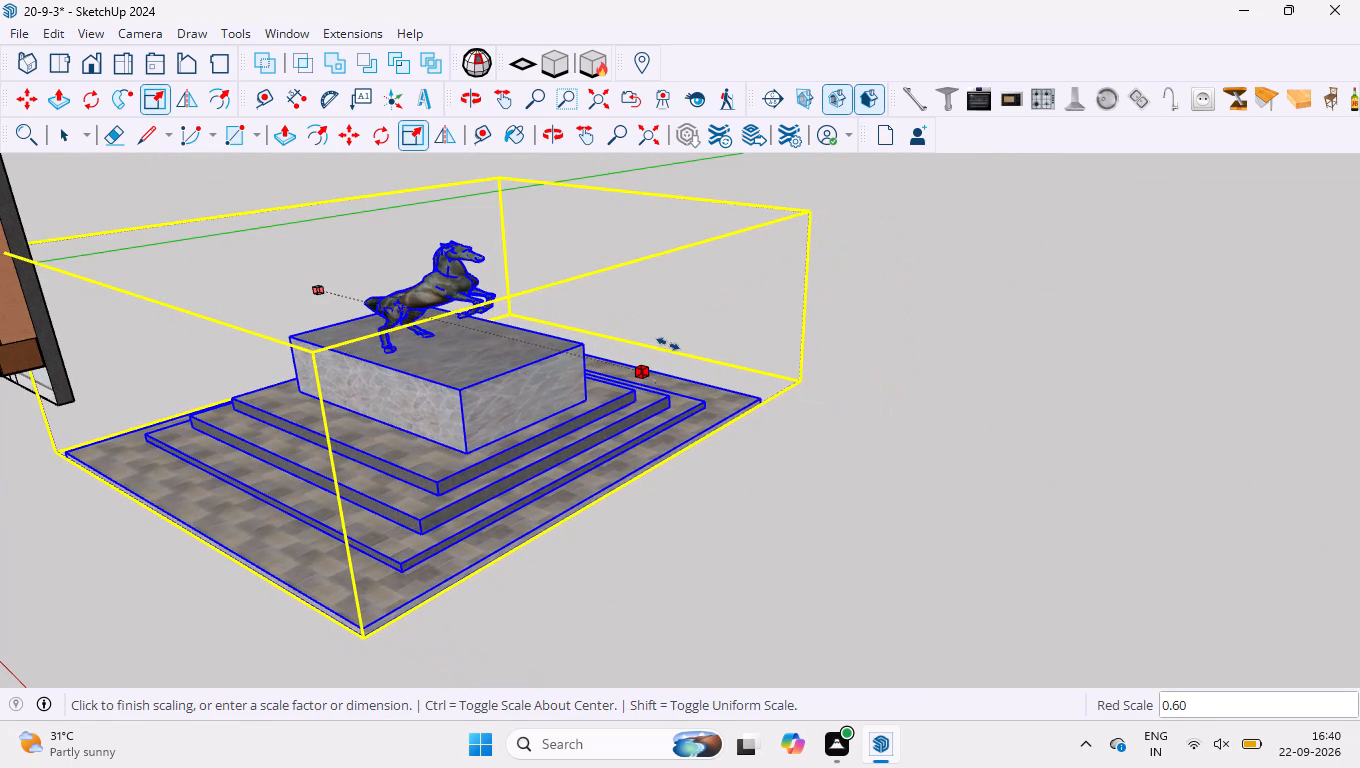
middle_click_drag(462, 480, 686, 445)
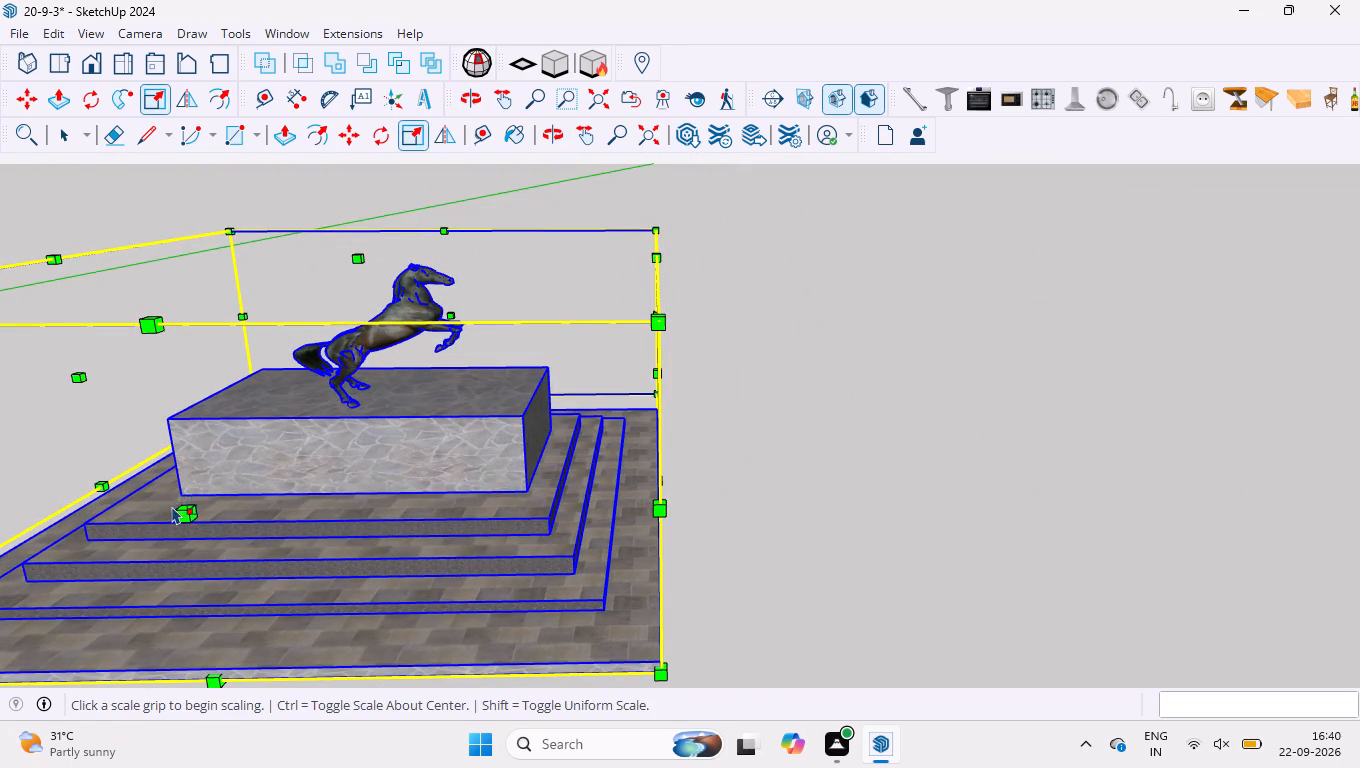
left_click(185, 512)
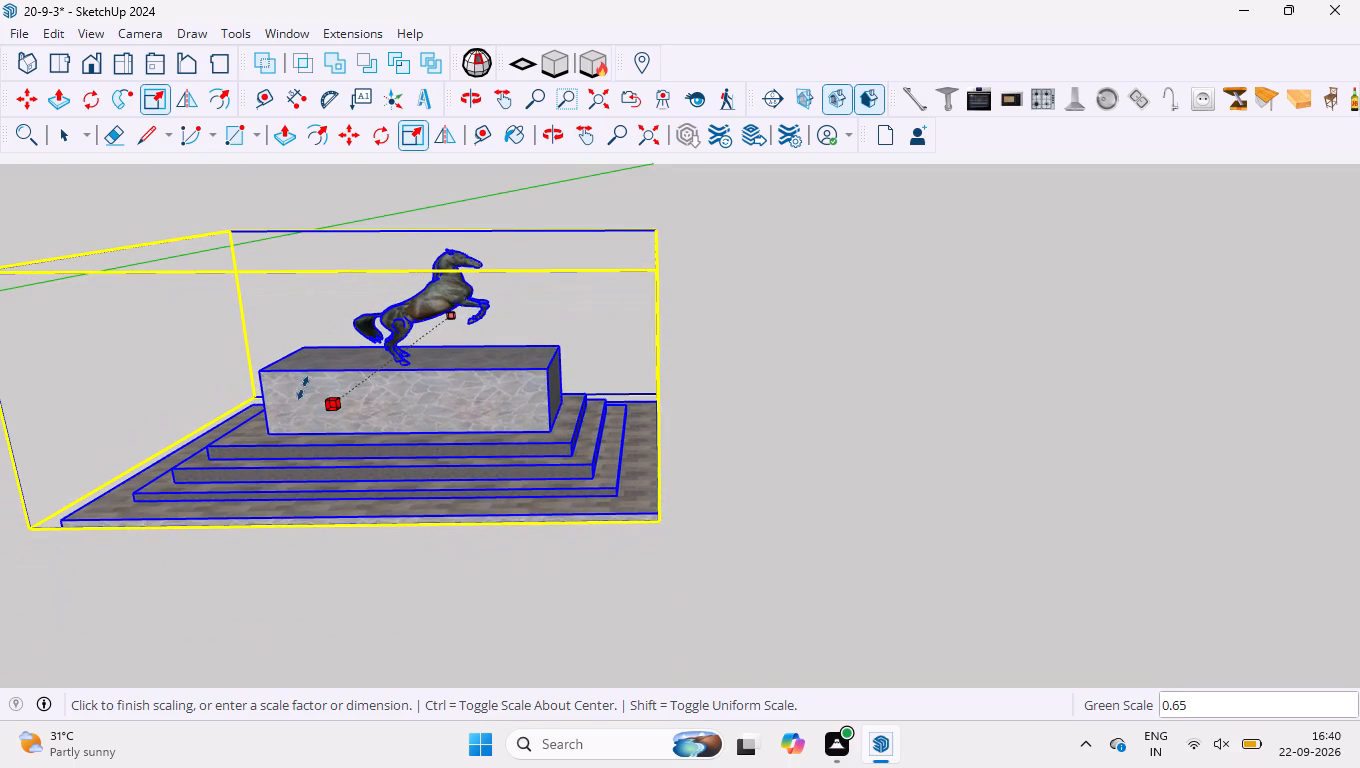
left_click(303, 388)
Reduce the horse statue's height again along the blue axis, scaling it to about 0.4.
scroll(598, 453, "down", 8)
middle_click_drag(425, 505, 607, 509)
scroll(545, 500, "down", 3)
scroll(567, 400, "up", 3)
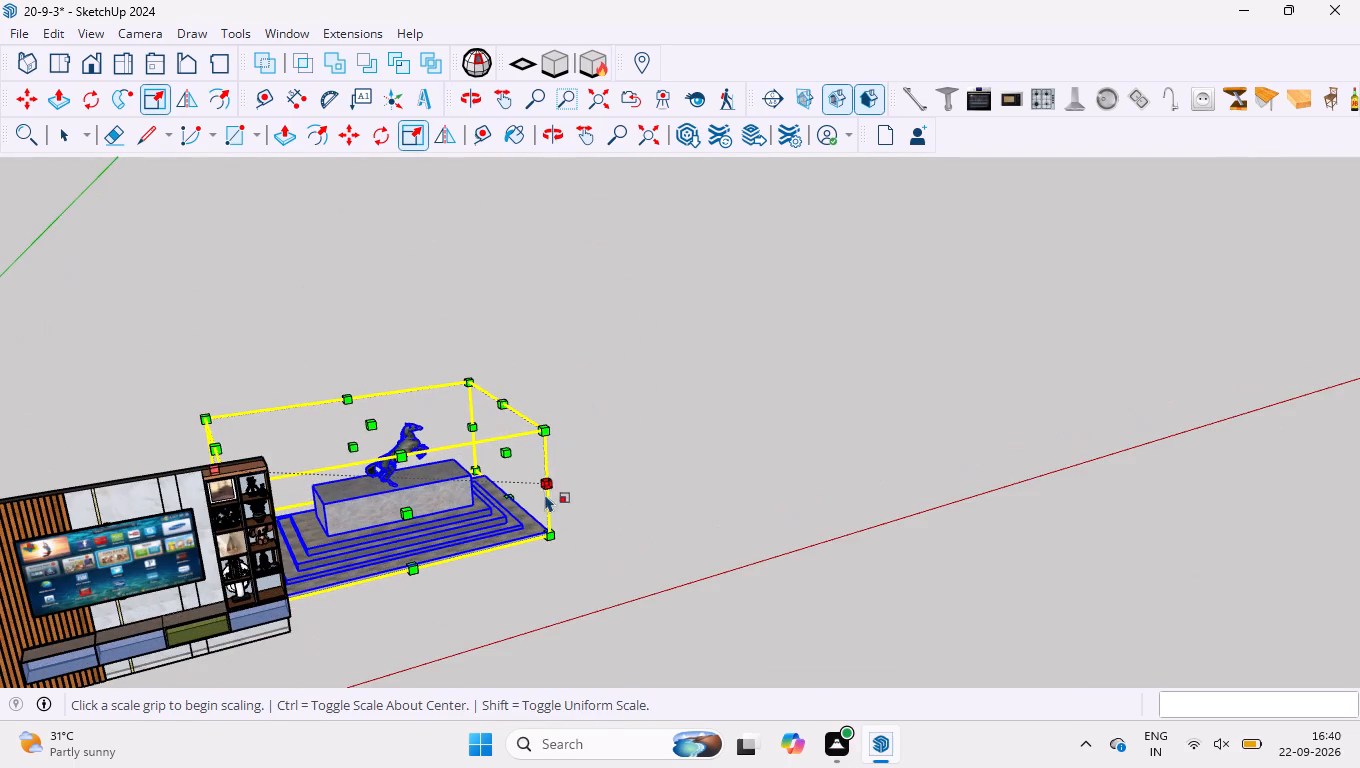
middle_click_drag(545, 494, 400, 497)
scroll(494, 443, "up", 6)
middle_click_drag(554, 529, 530, 468)
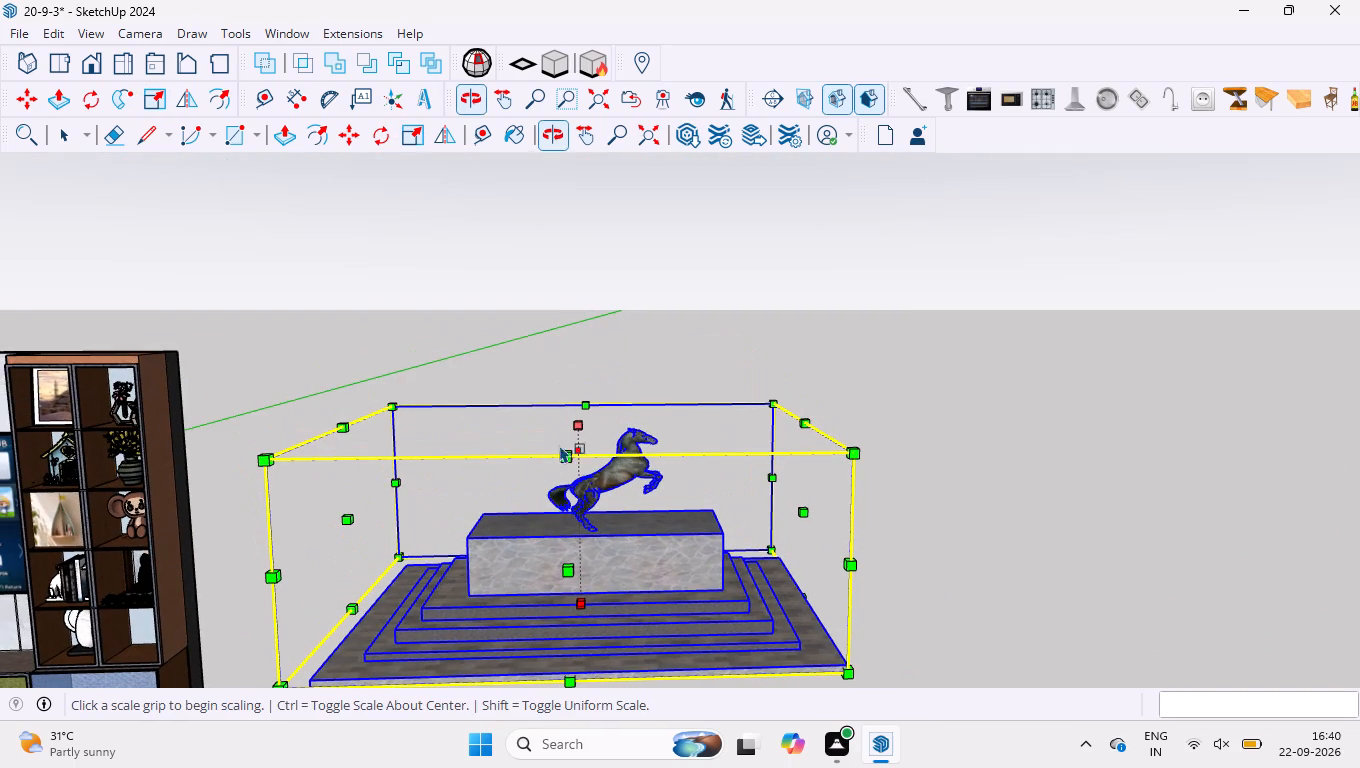
left_click(575, 420)
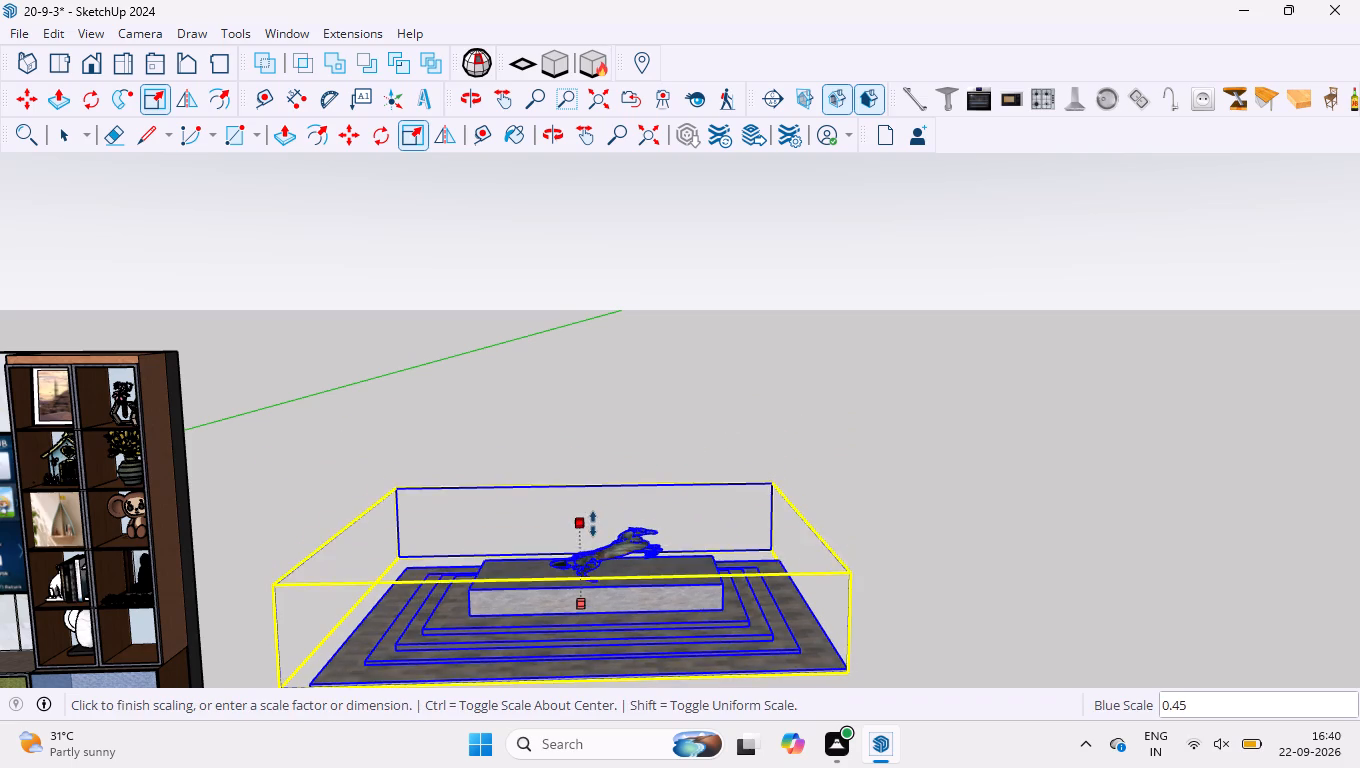
left_click(595, 536)
Shrink the horse statue's footprint again to about 0.49 along the green axis and 0.6 along the red axis.
scroll(587, 388, "down", 4)
middle_click_drag(689, 646, 693, 627)
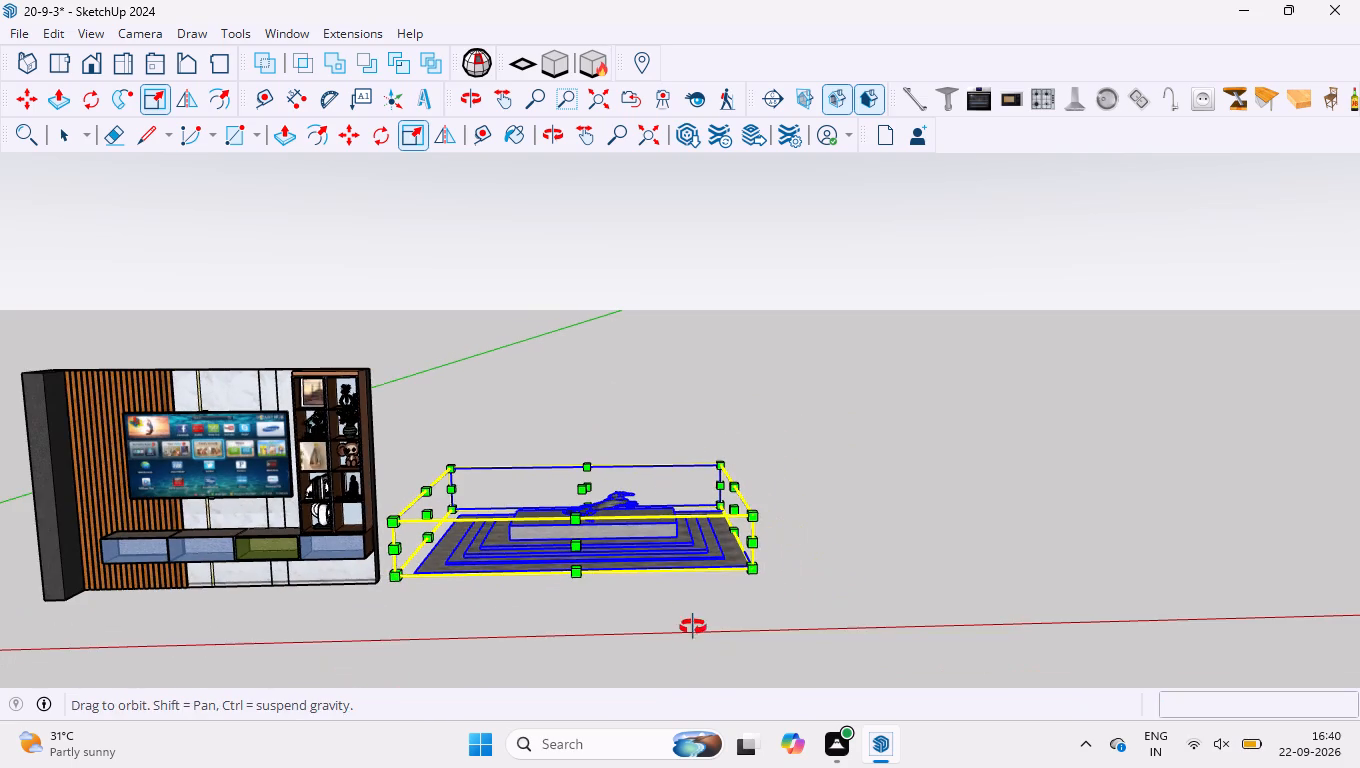
middle_click_drag(693, 627, 683, 593)
scroll(640, 564, "up", 10)
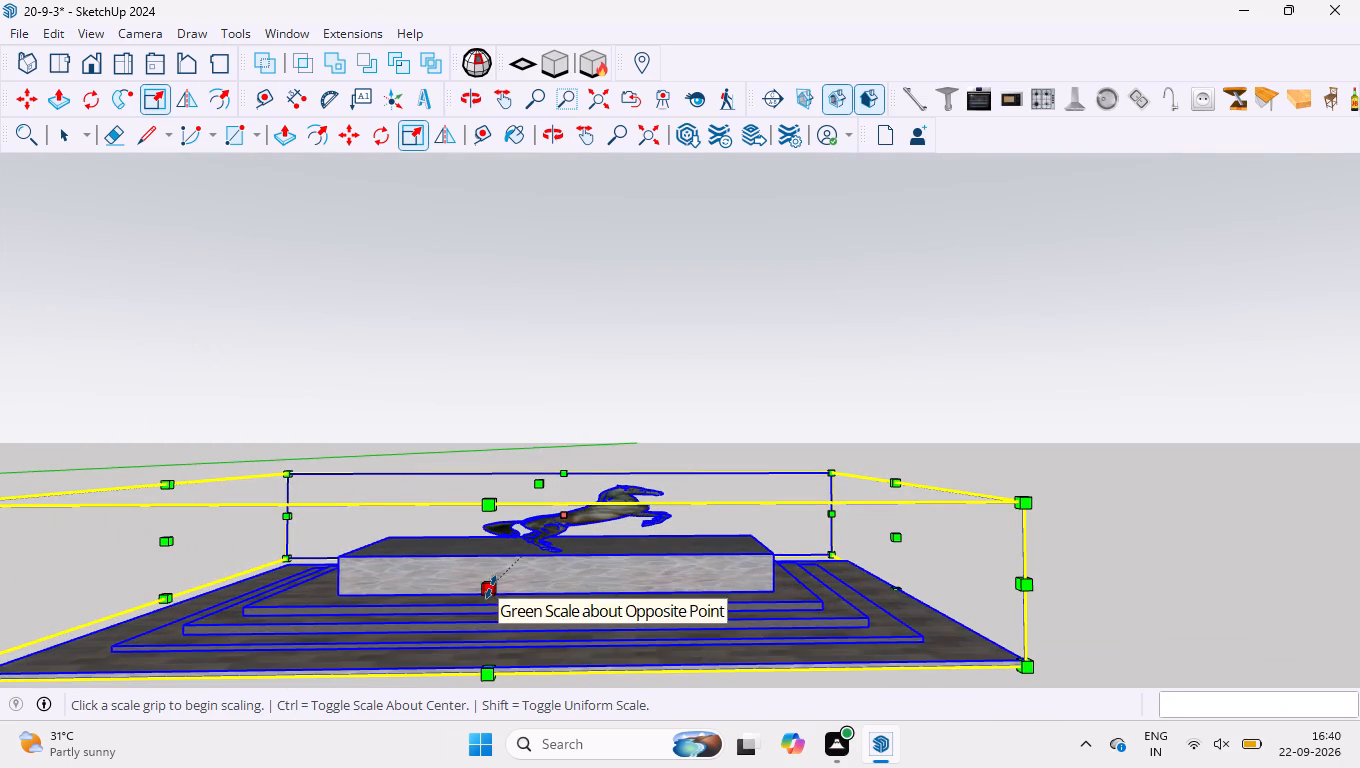
left_click(491, 586)
left_click(540, 539)
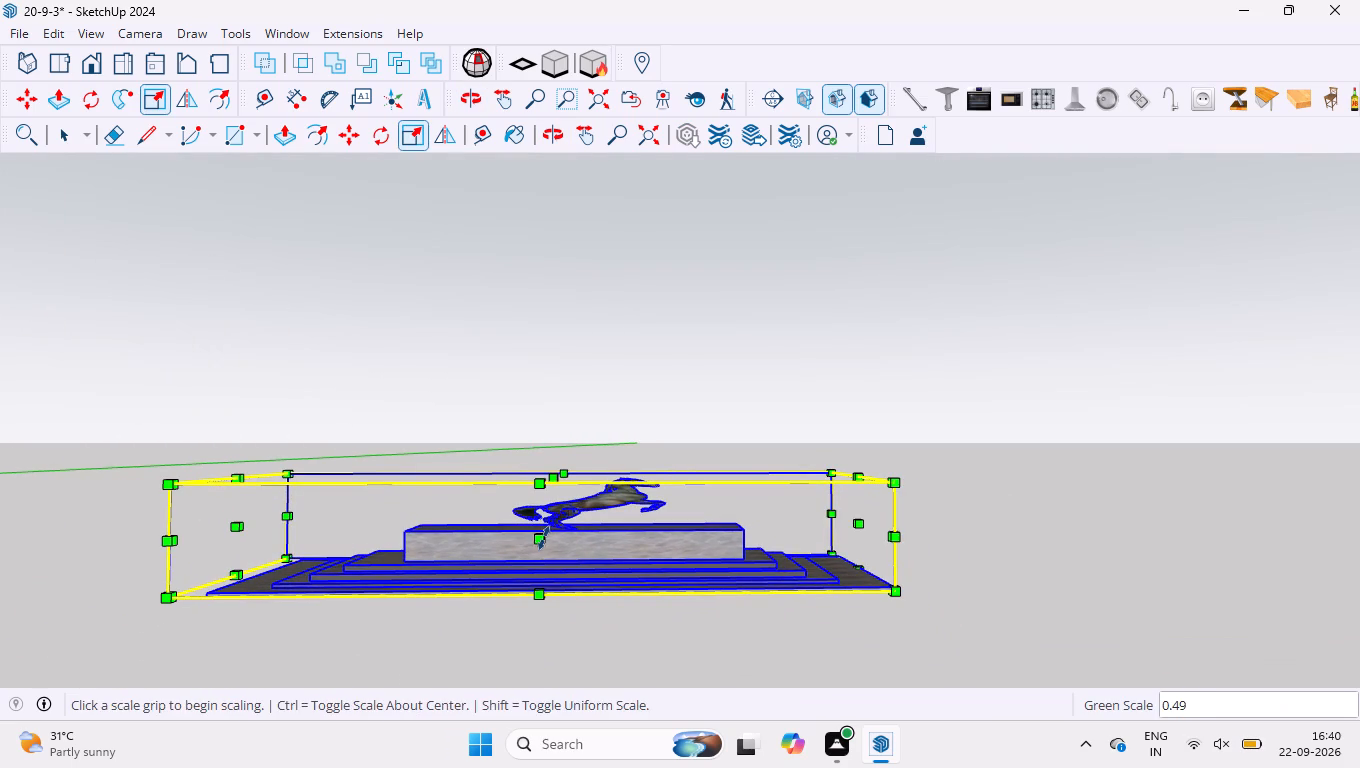
middle_click_drag(575, 513, 561, 585)
scroll(861, 504, "up", 4)
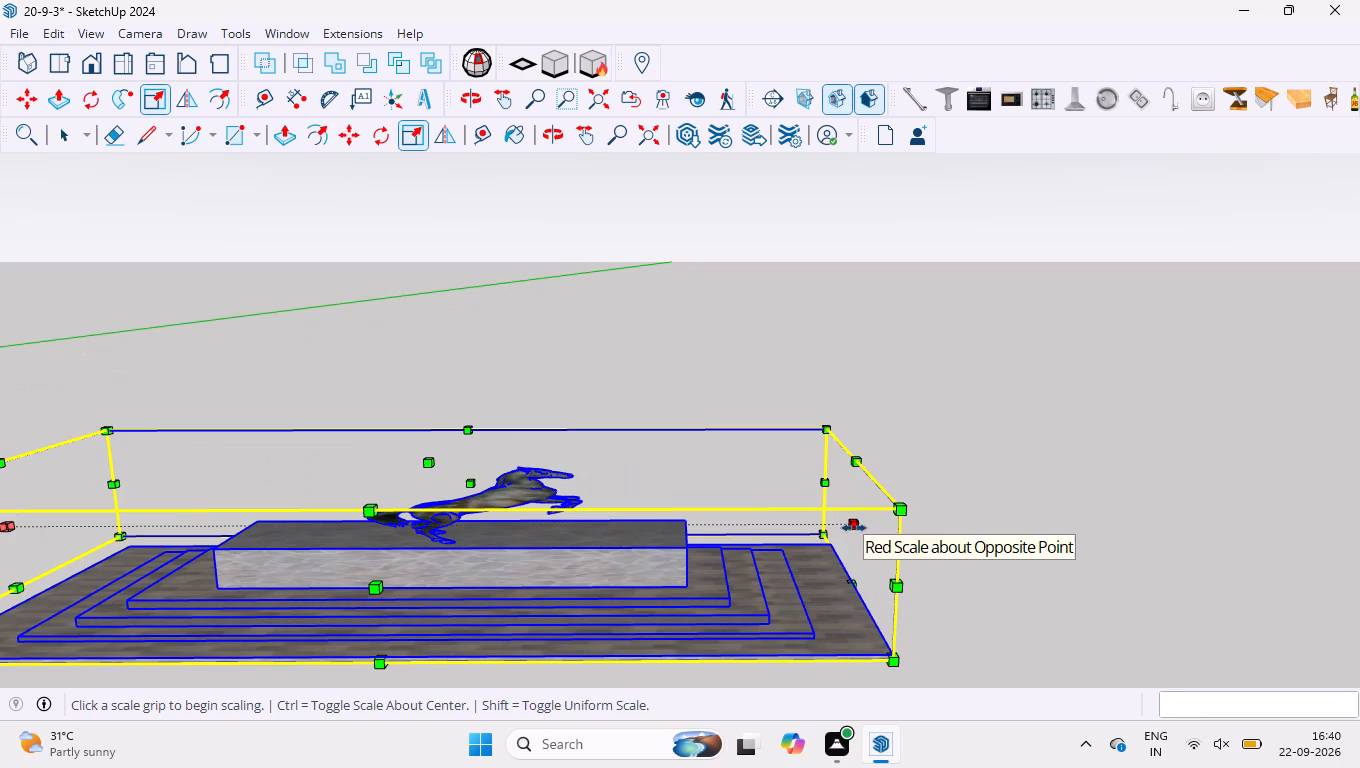
left_click(854, 528)
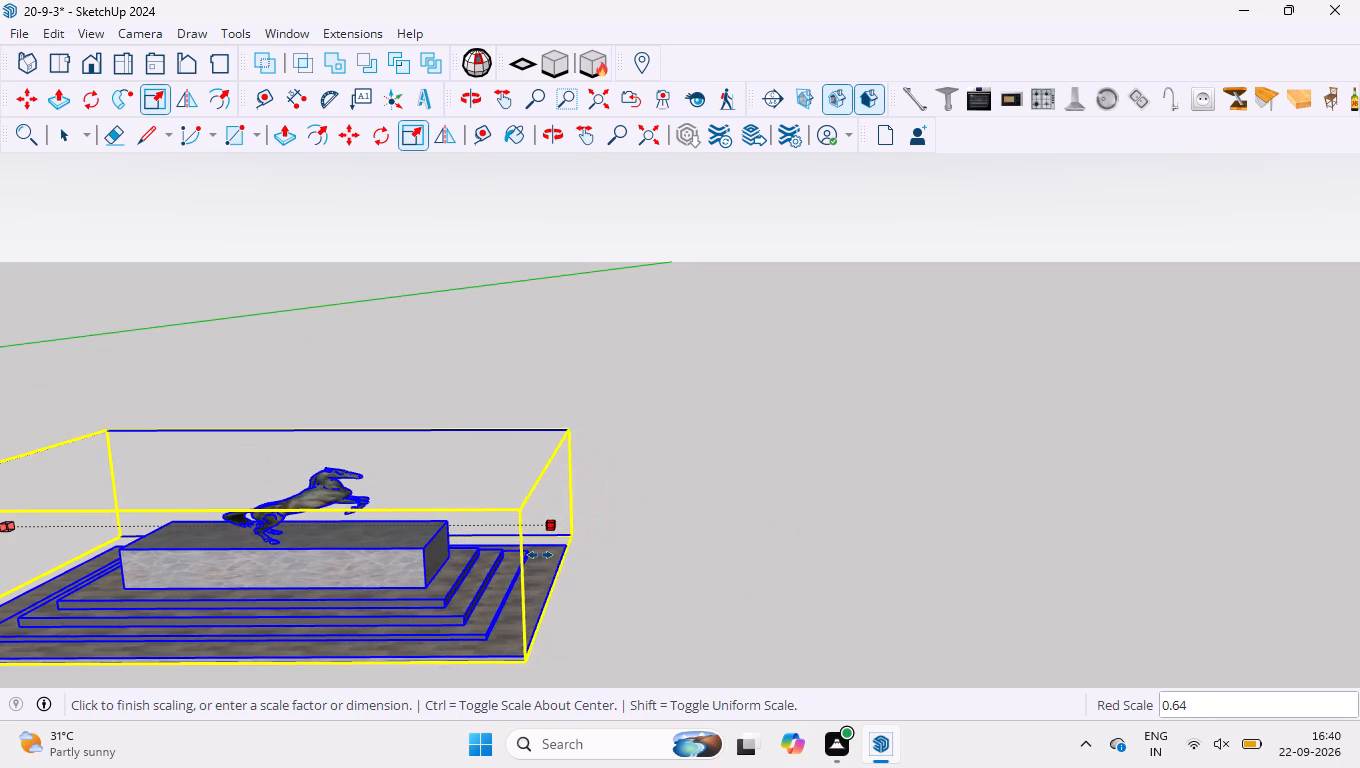
left_click(513, 561)
Move the horse statue by its rear base corner to the back inner corner of the empty compartment beneath the Buddha fountain.
scroll(819, 468, "down", 4)
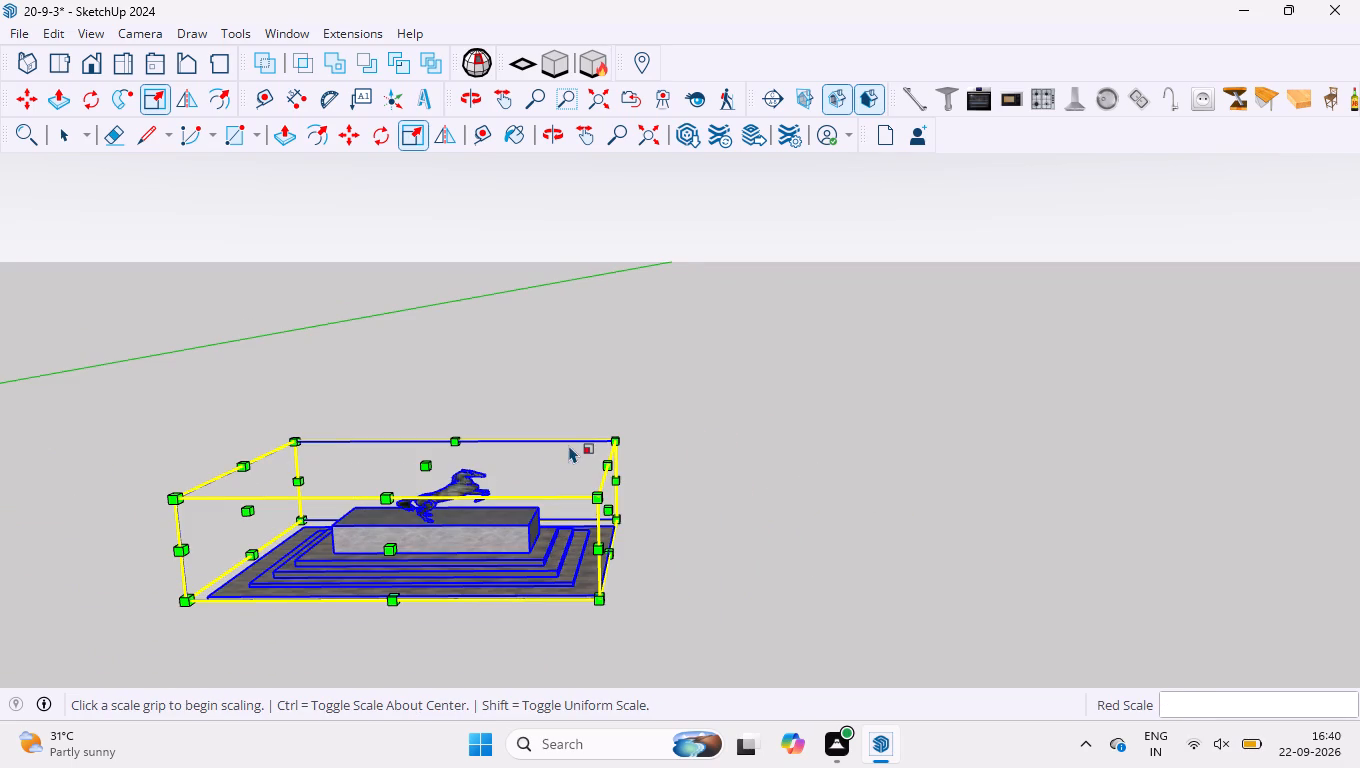
key("m")
middle_click_drag(325, 563, 496, 585)
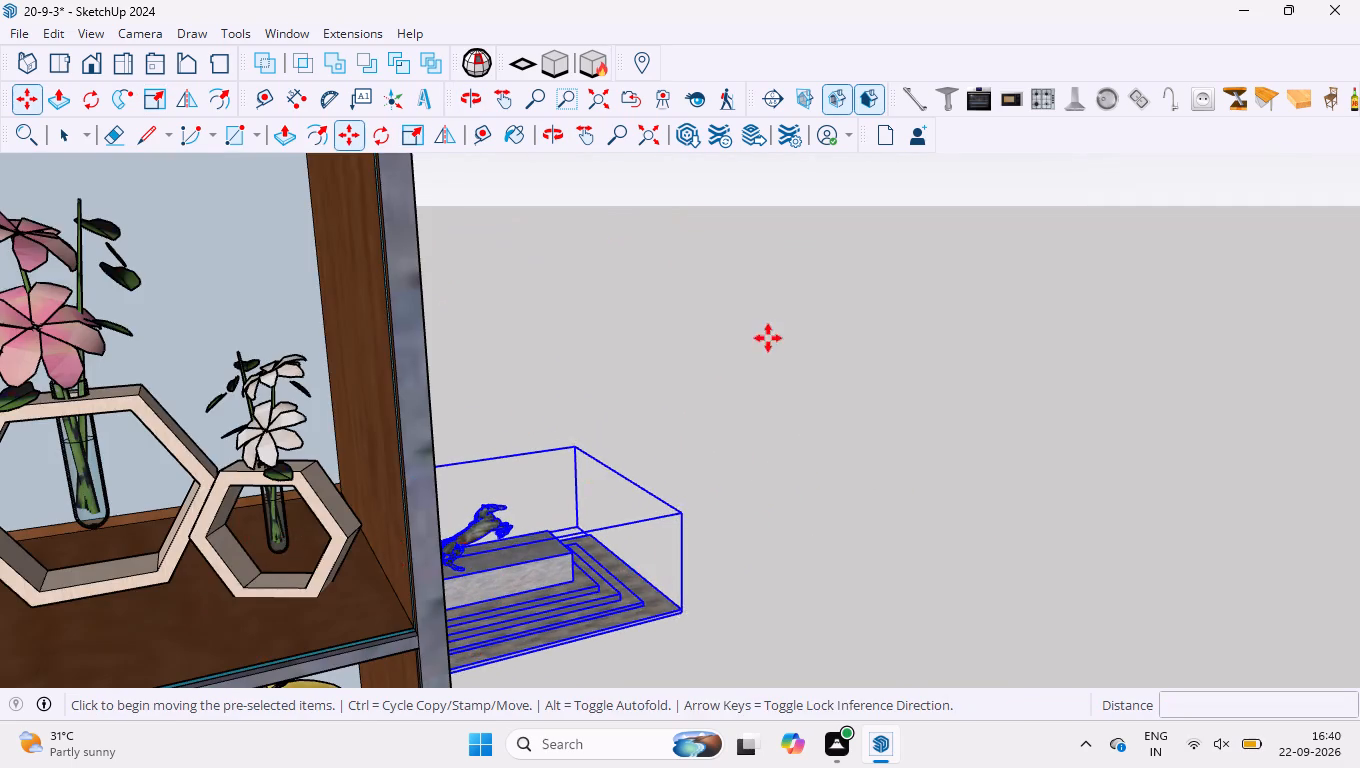
scroll(768, 337, "down", 4)
middle_click_drag(764, 440, 445, 529)
scroll(822, 401, "up", 3)
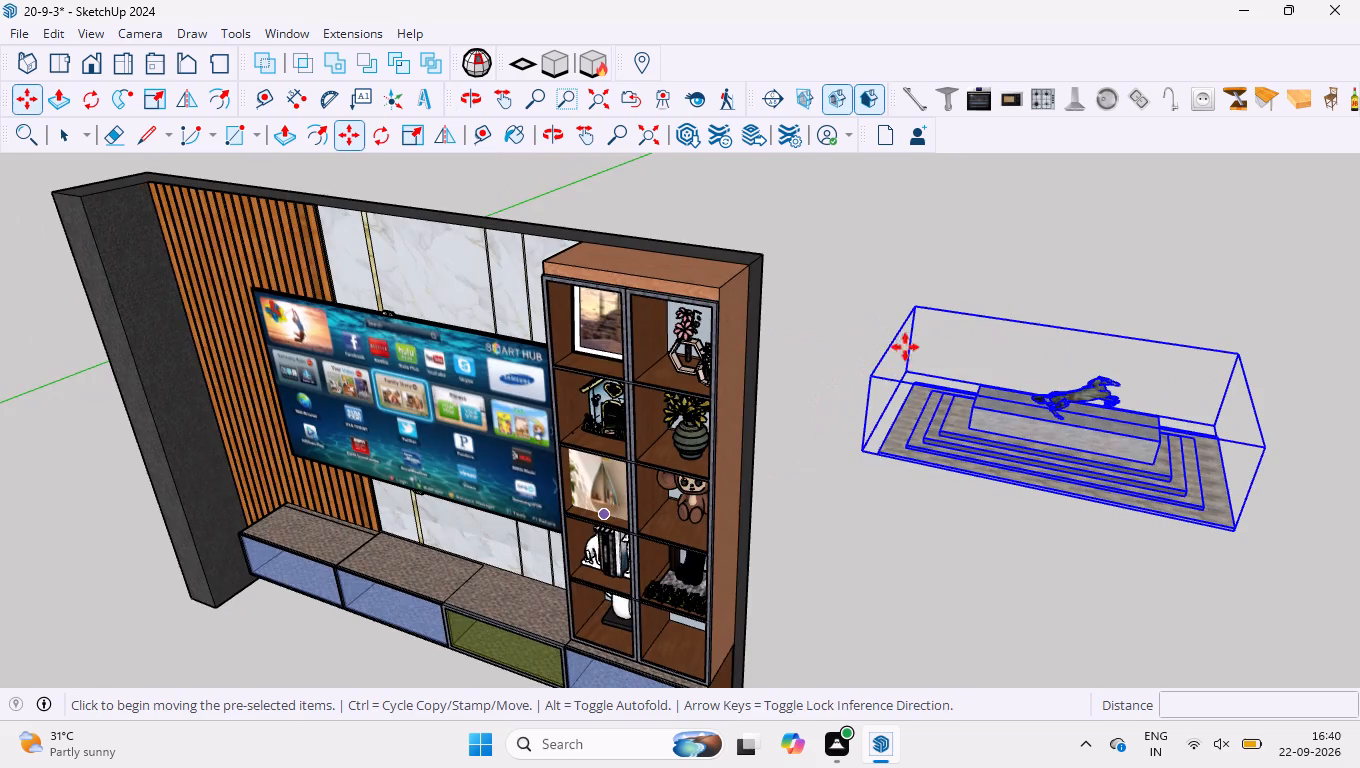
scroll(913, 348, "up", 10)
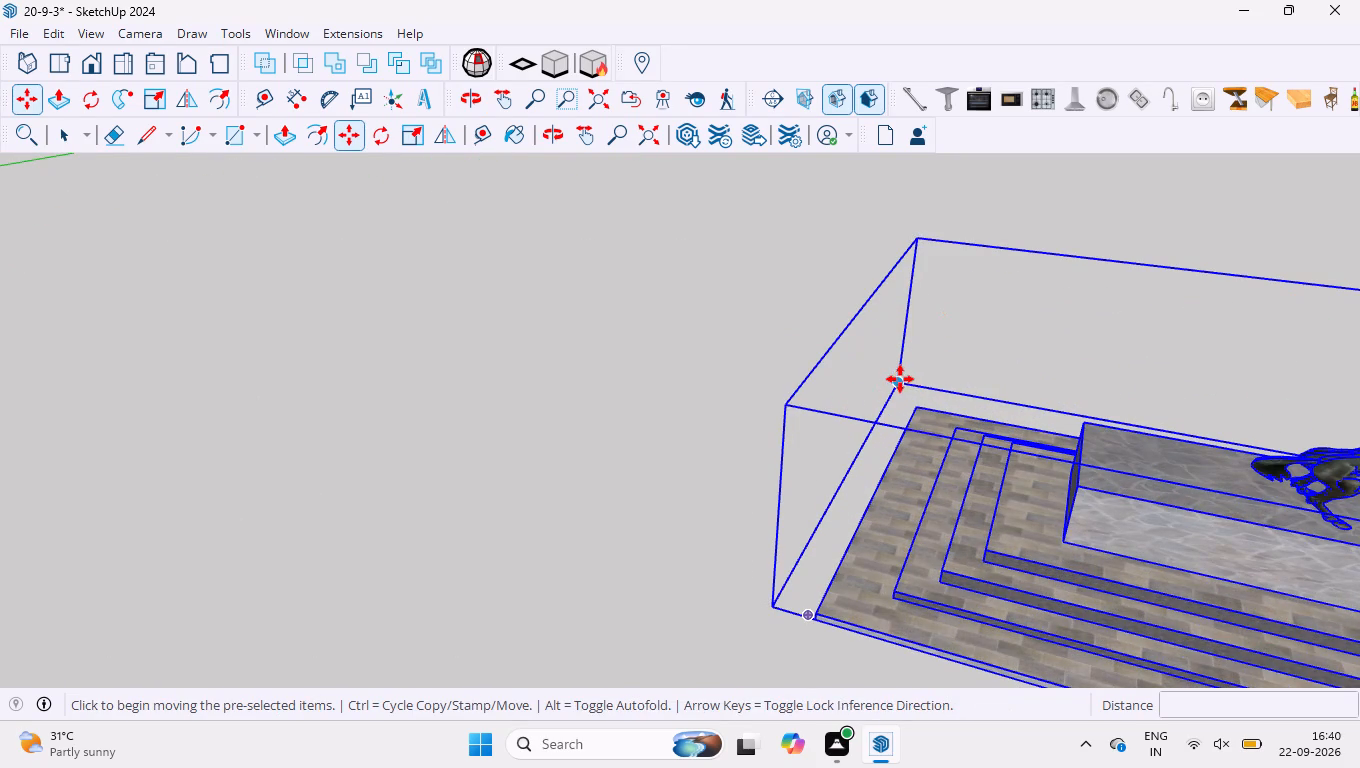
left_click(898, 381)
scroll(1055, 351, "down", 15)
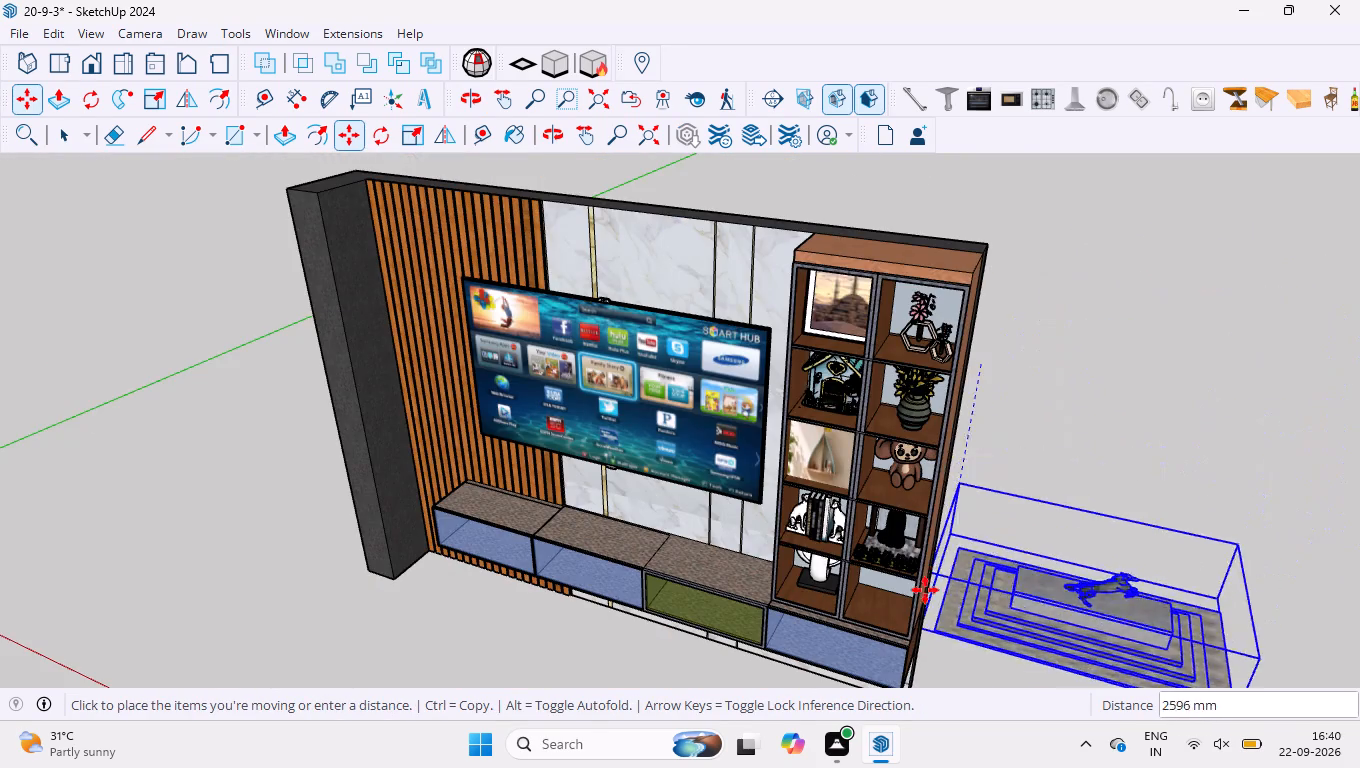
scroll(891, 601, "up", 20)
scroll(891, 601, "up", 4)
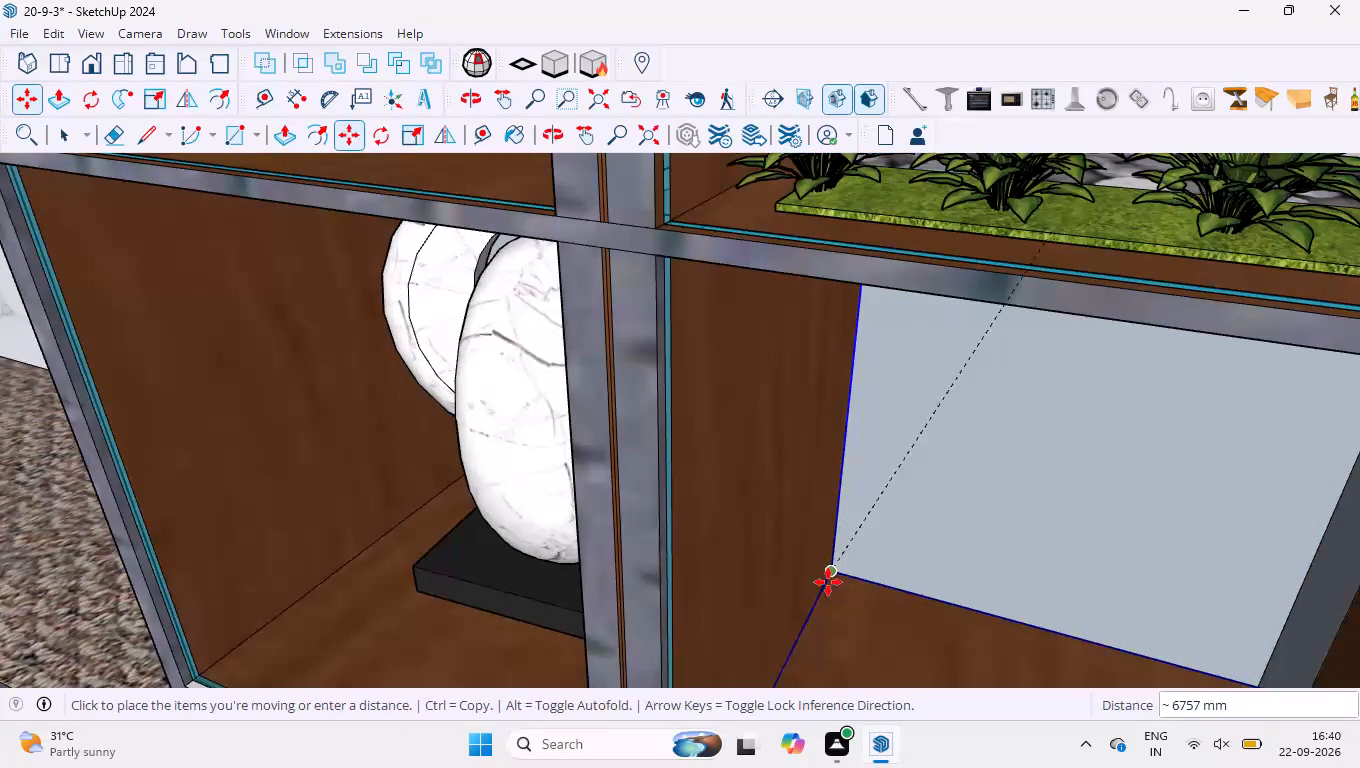
left_click(834, 576)
Scale the horse statue along the red axis to about 0.10 so its width matches the compartment.
scroll(764, 444, "down", 20)
scroll(764, 444, "down", 4)
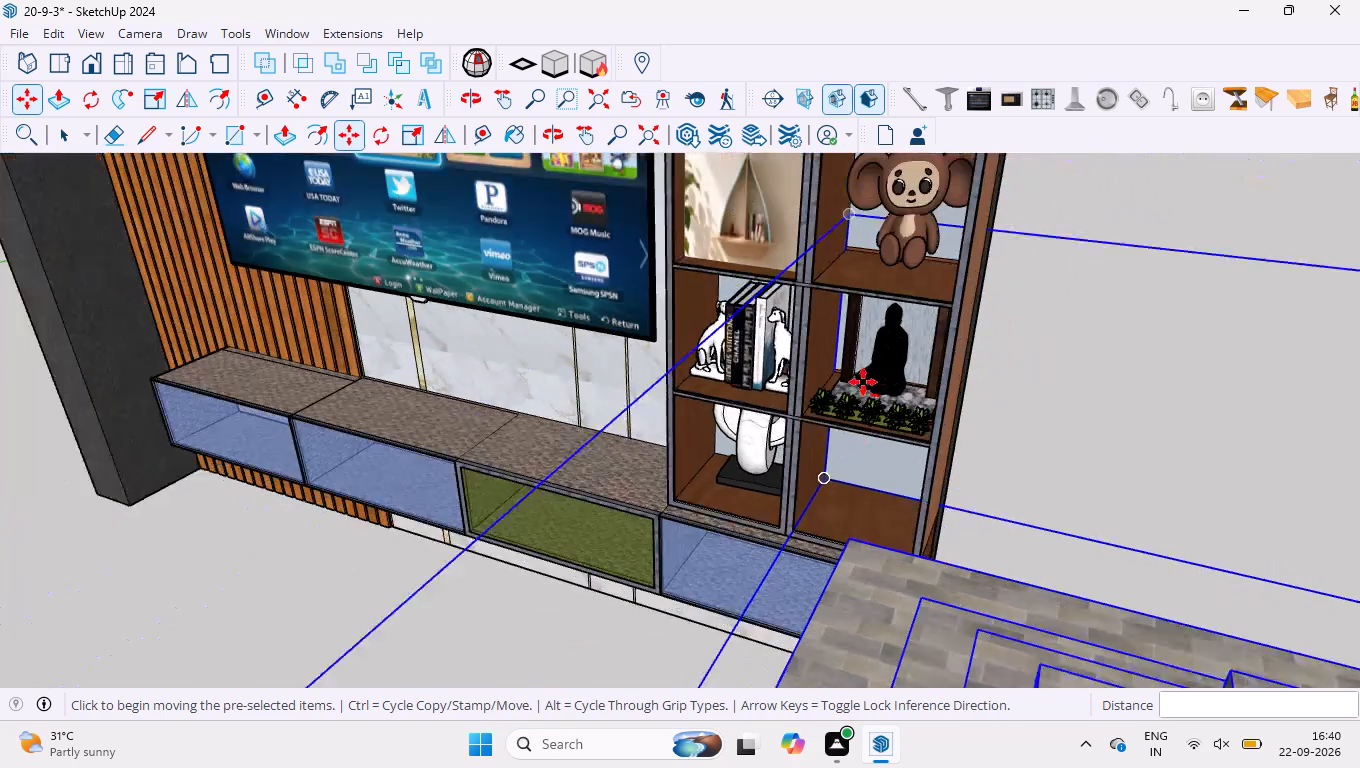
scroll(863, 382, "down", 9)
scroll(888, 380, "down", 20)
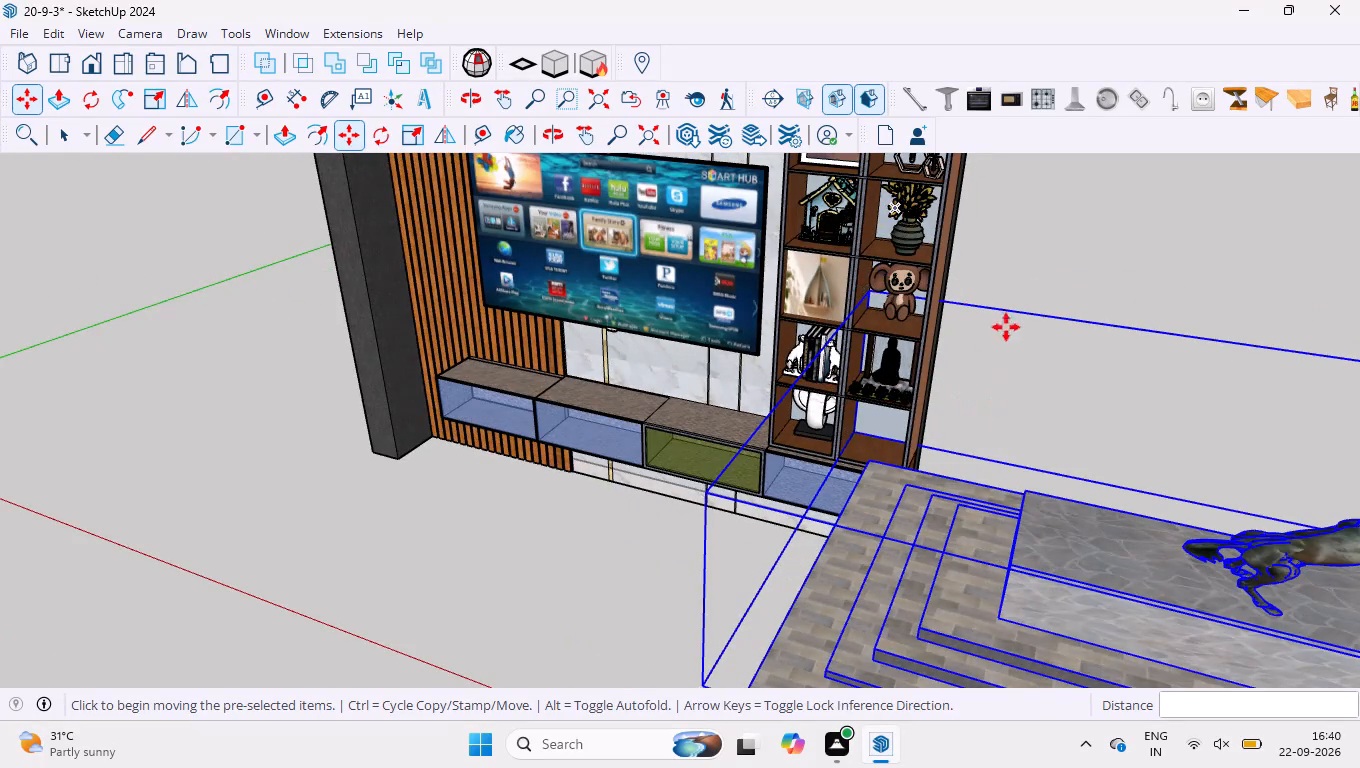
scroll(1010, 322, "down", 10)
scroll(1281, 360, "up", 9)
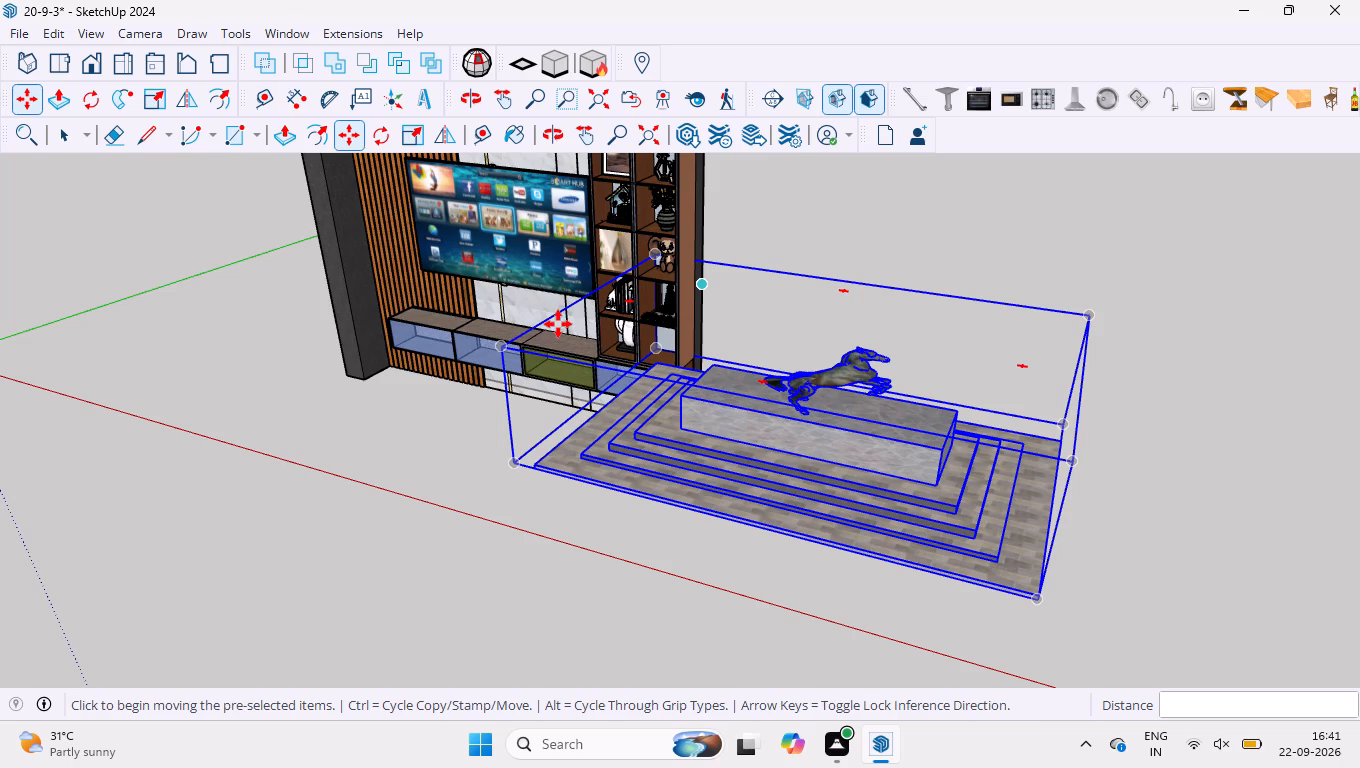
left_click(413, 132)
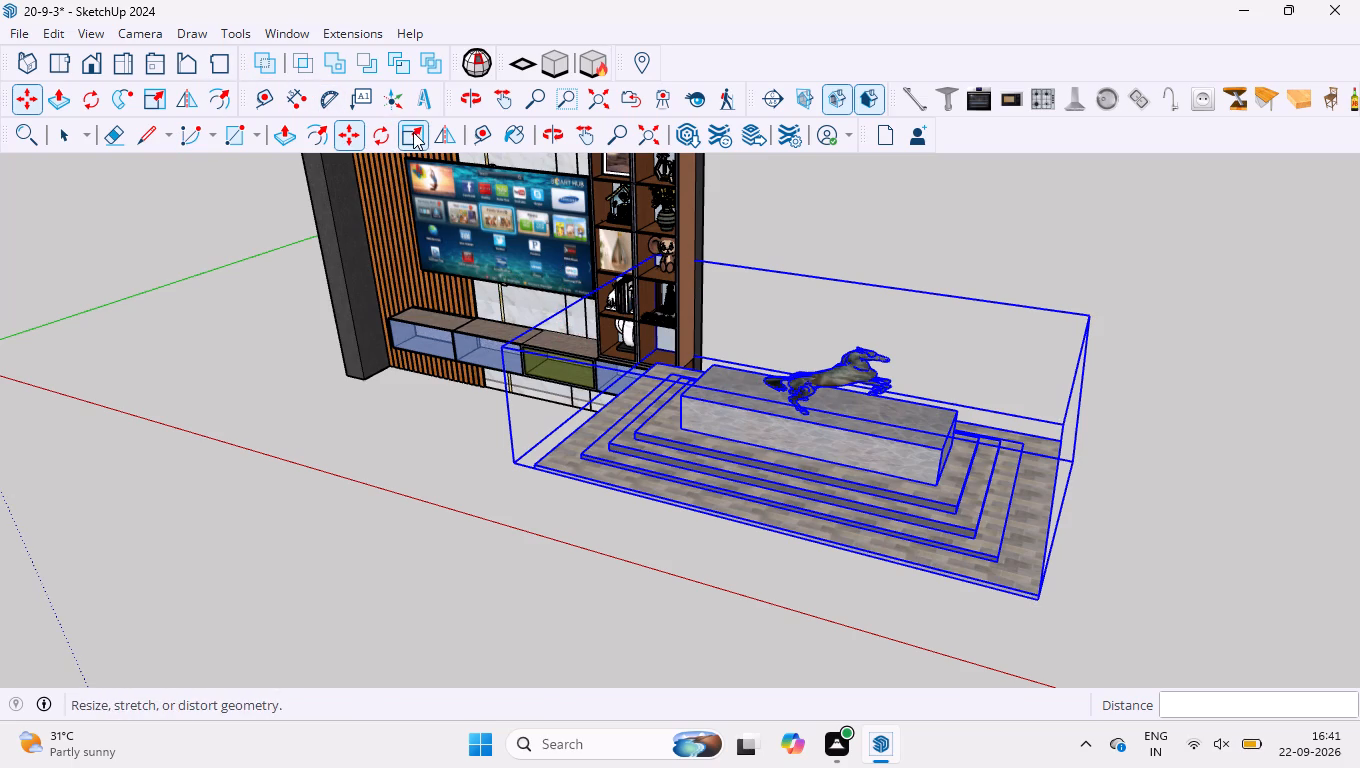
scroll(1077, 440, "up", 4)
middle_click_drag(1090, 467, 1057, 459)
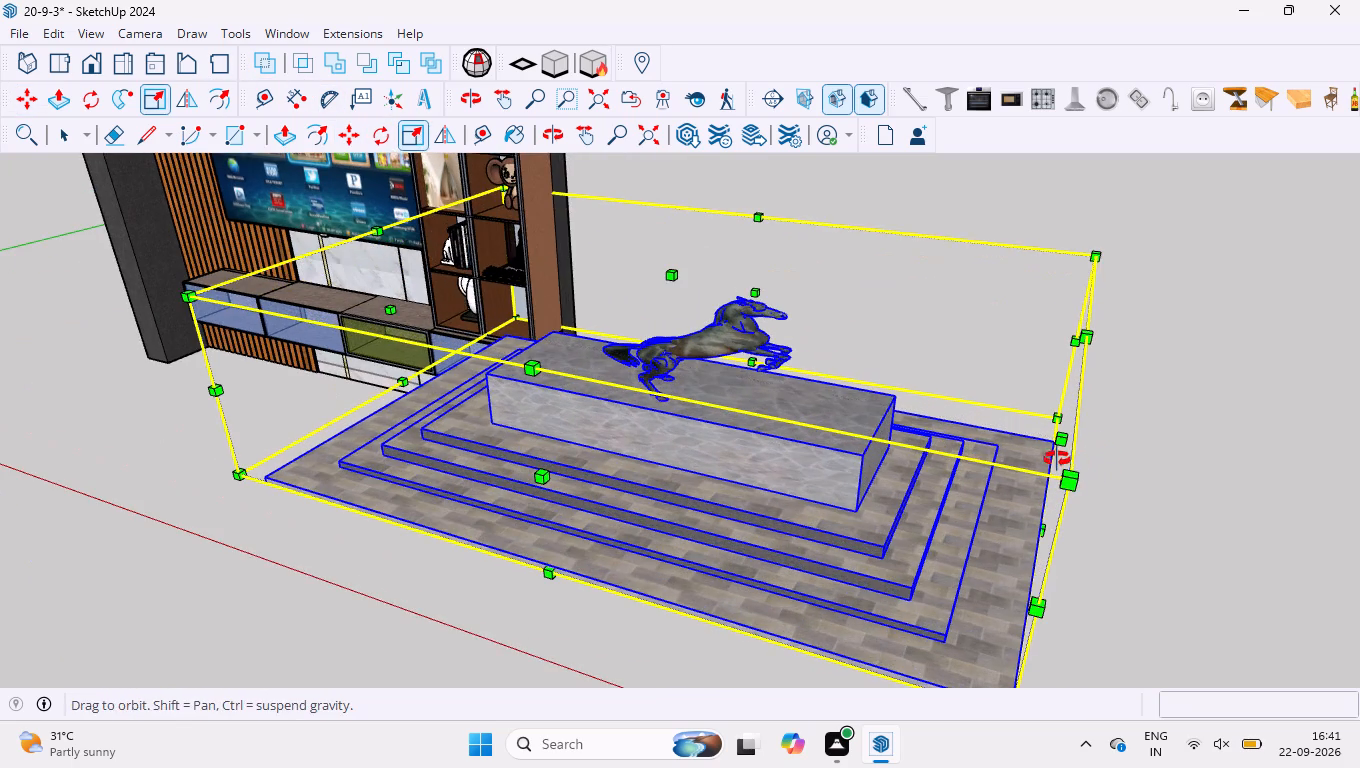
middle_click_drag(1057, 459, 1015, 448)
left_click(970, 445)
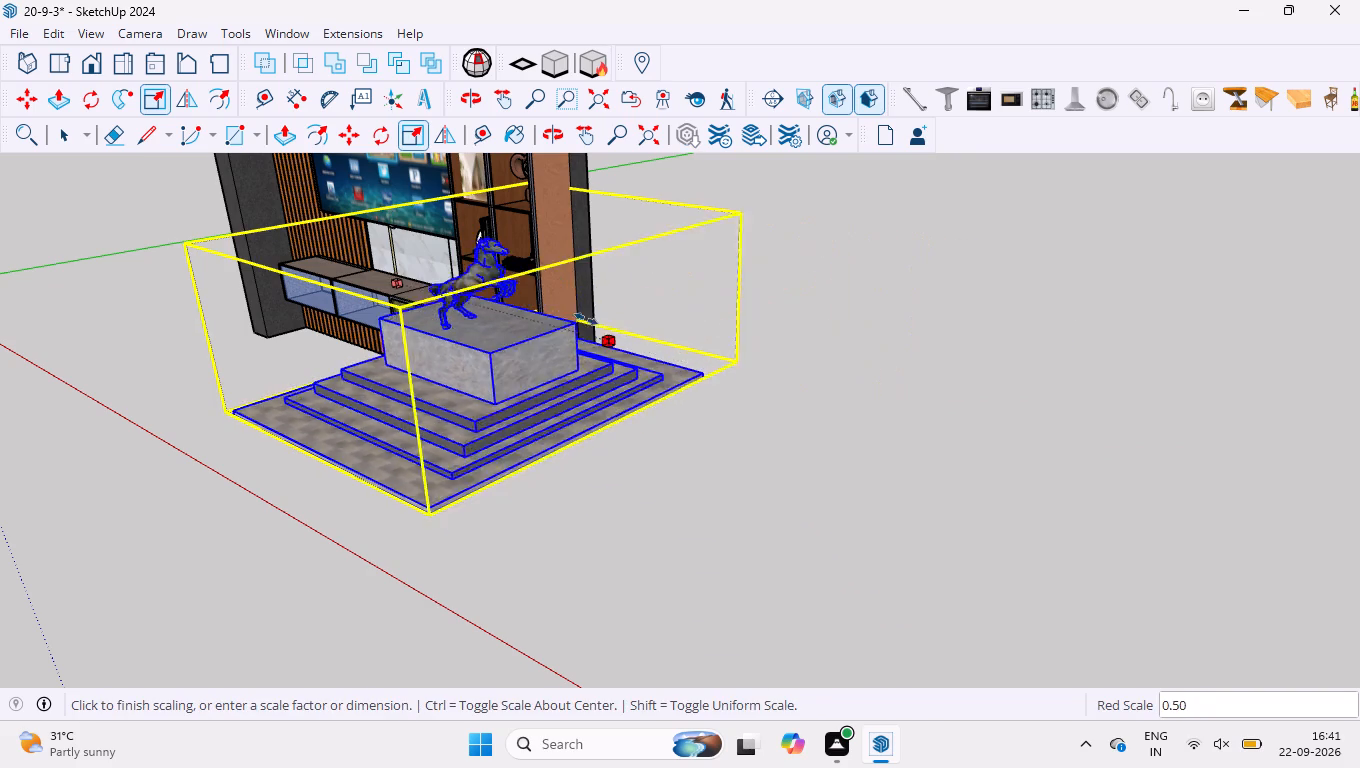
scroll(536, 296, "up", 4)
middle_click_drag(534, 296, 859, 328)
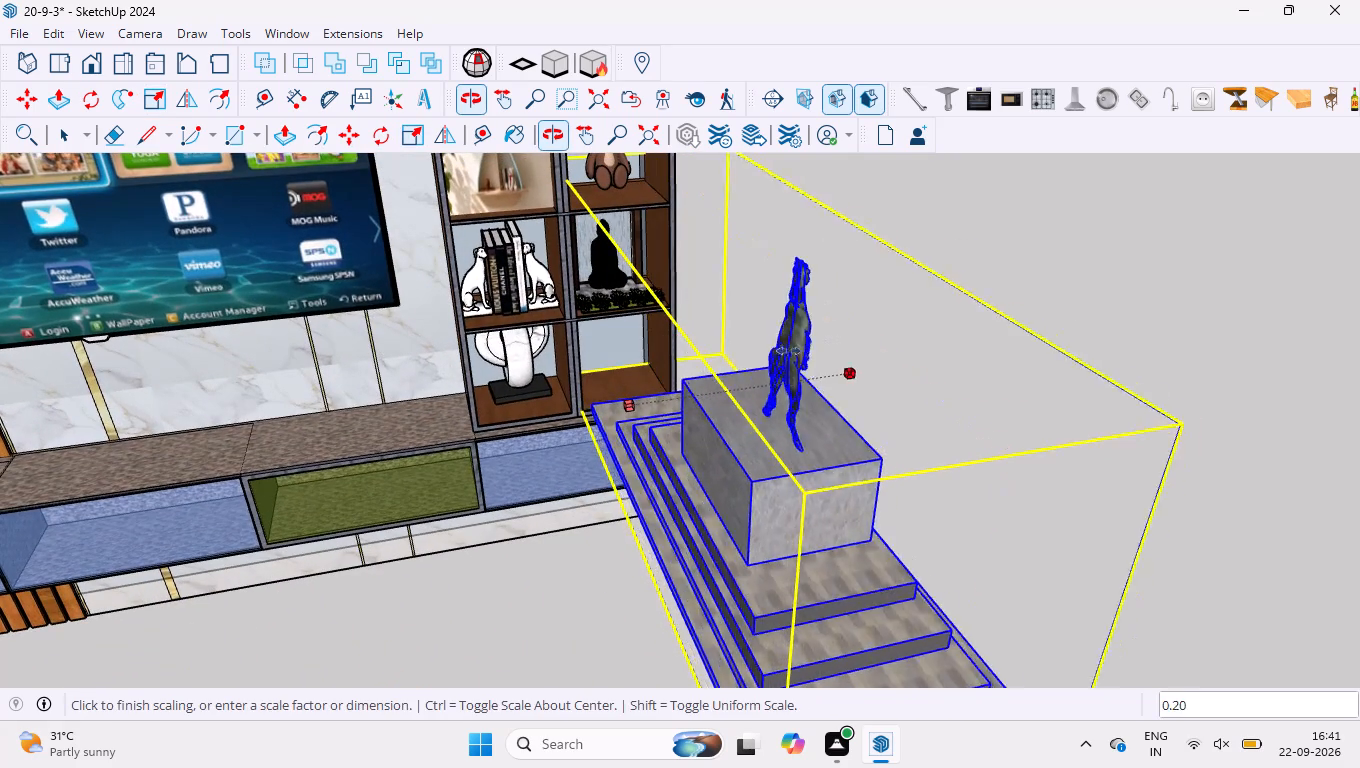
left_click(654, 354)
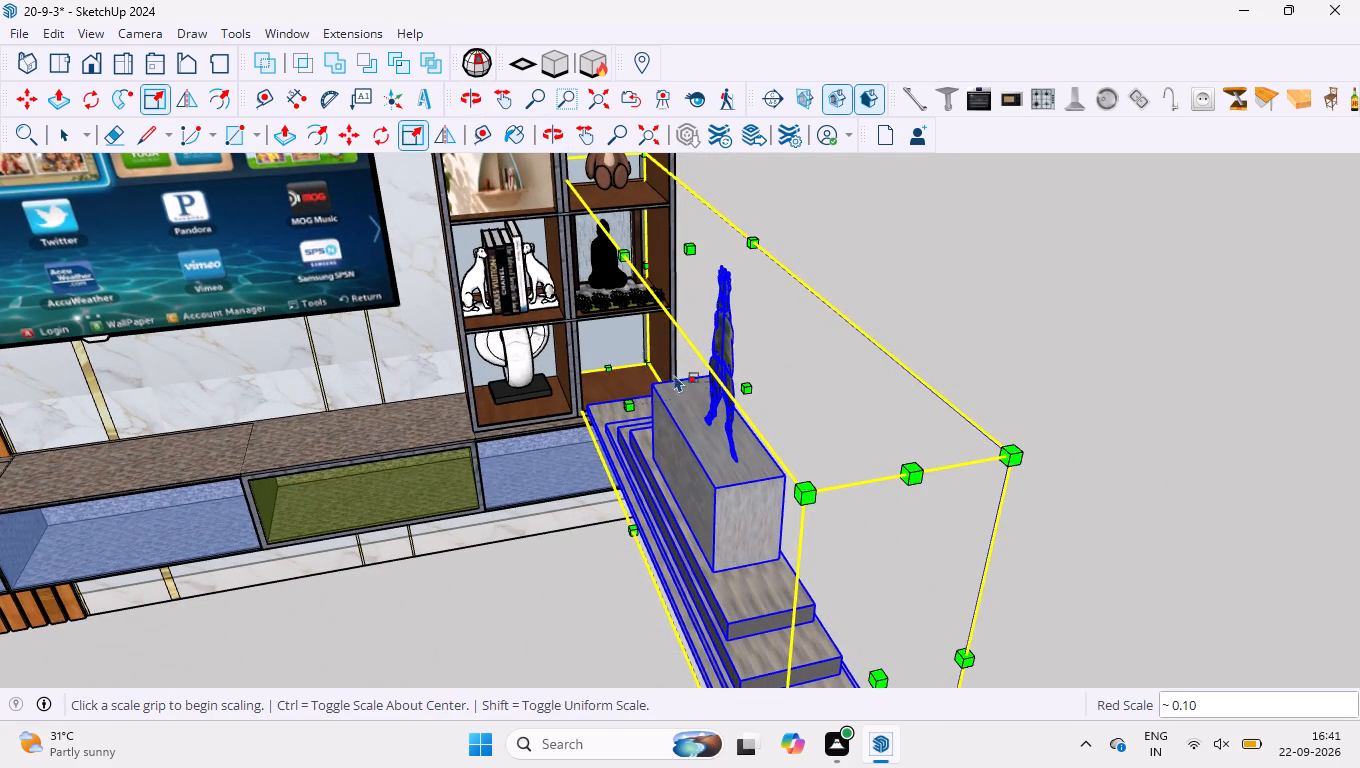
Scale the horse statue along the green axis to about 0.15 so its depth fits within the shelf.
scroll(703, 326, "down", 4)
left_click(766, 450)
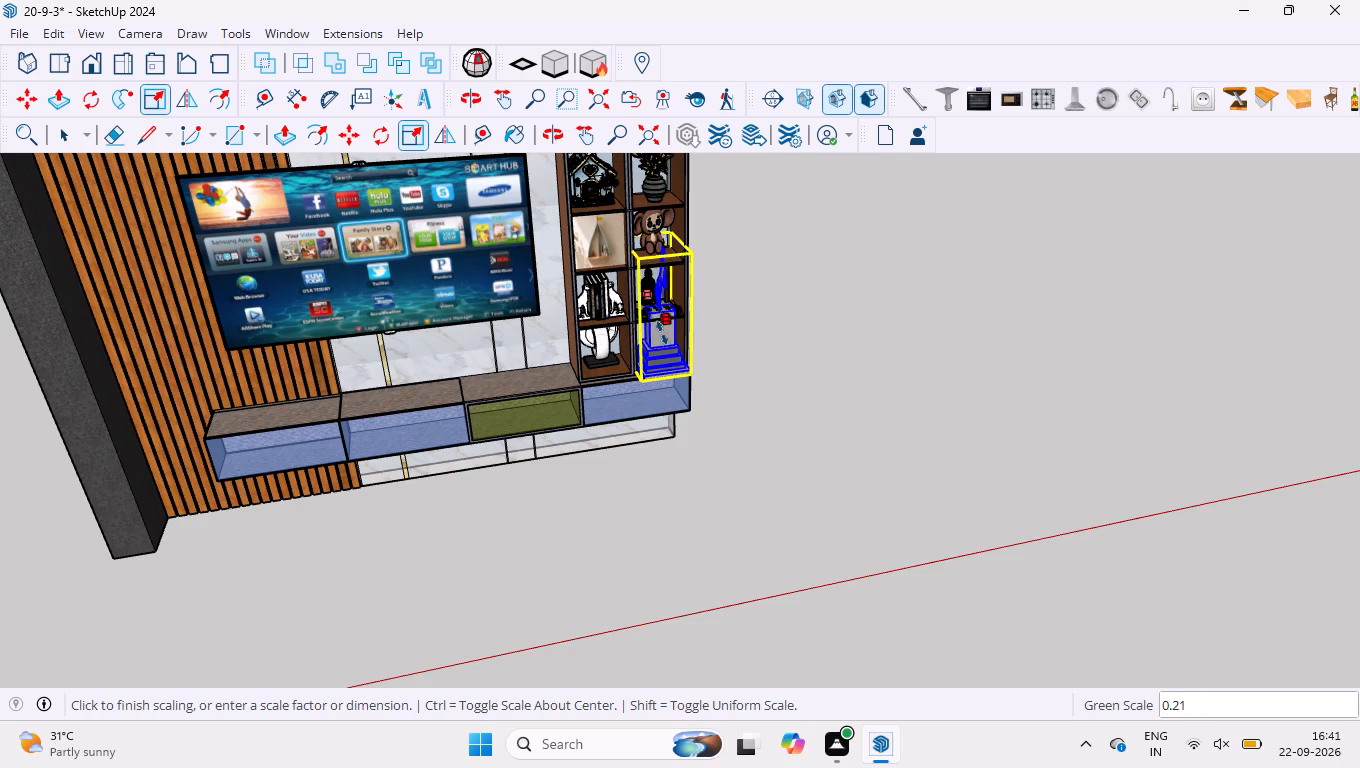
scroll(657, 348, "up", 18)
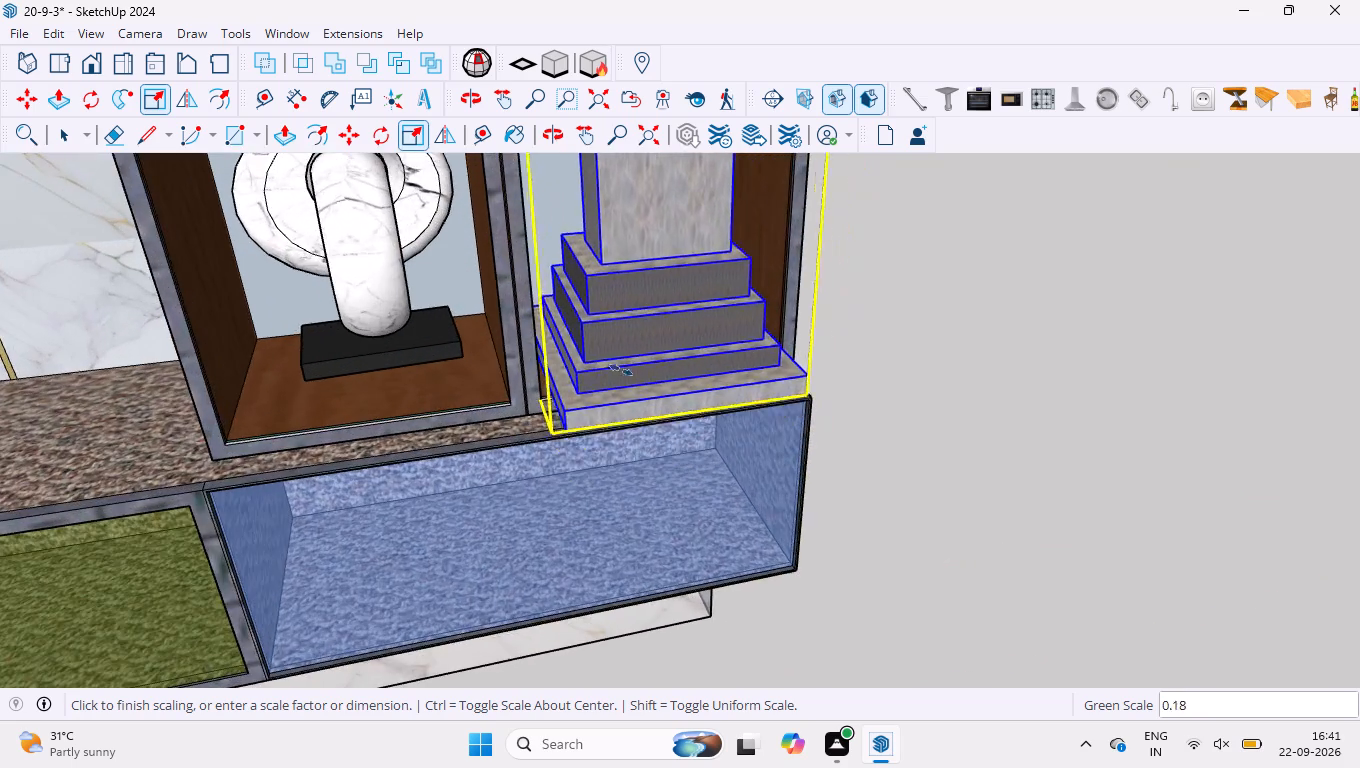
scroll(621, 370, "up", 6)
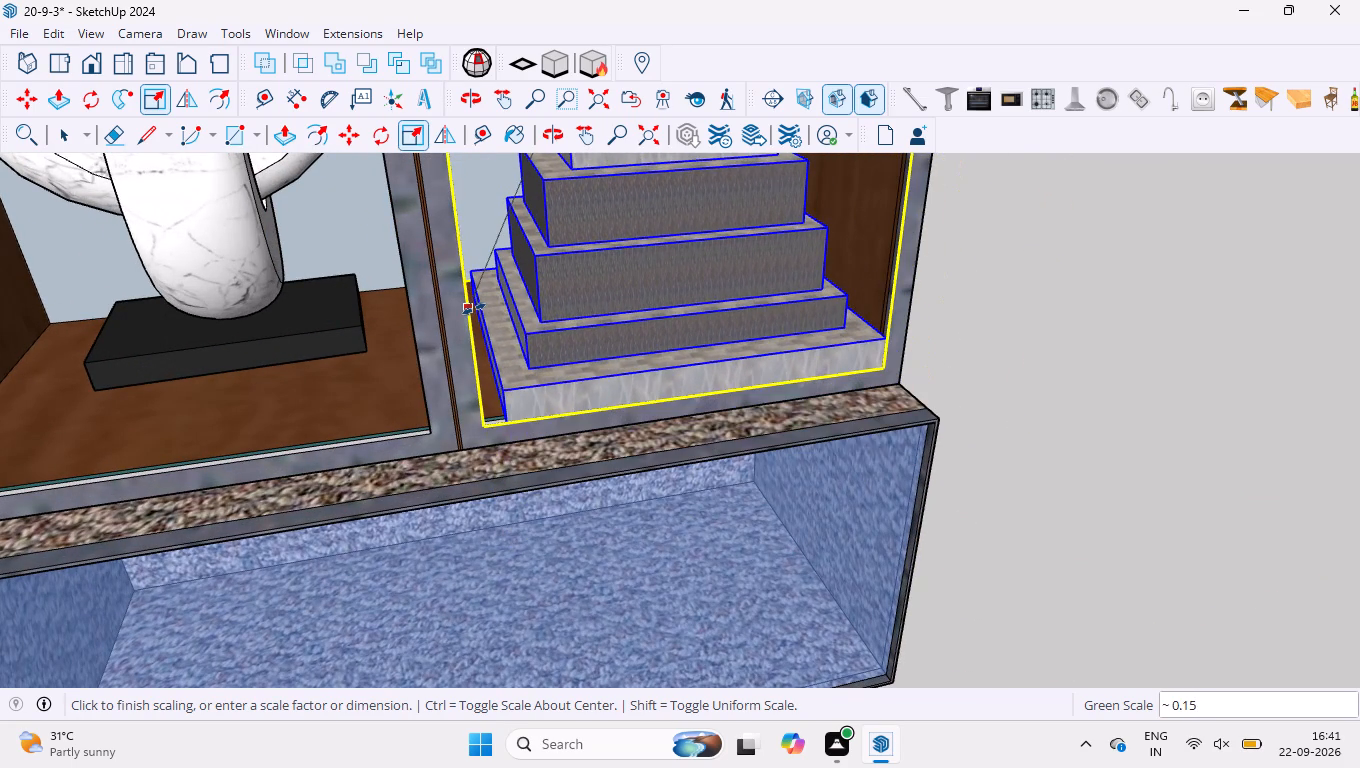
left_click(474, 309)
Scale the horse statue along the blue axis to about 0.43, fitting its height beneath the shelf above, and deselect it.
middle_click_drag(680, 472, 668, 341)
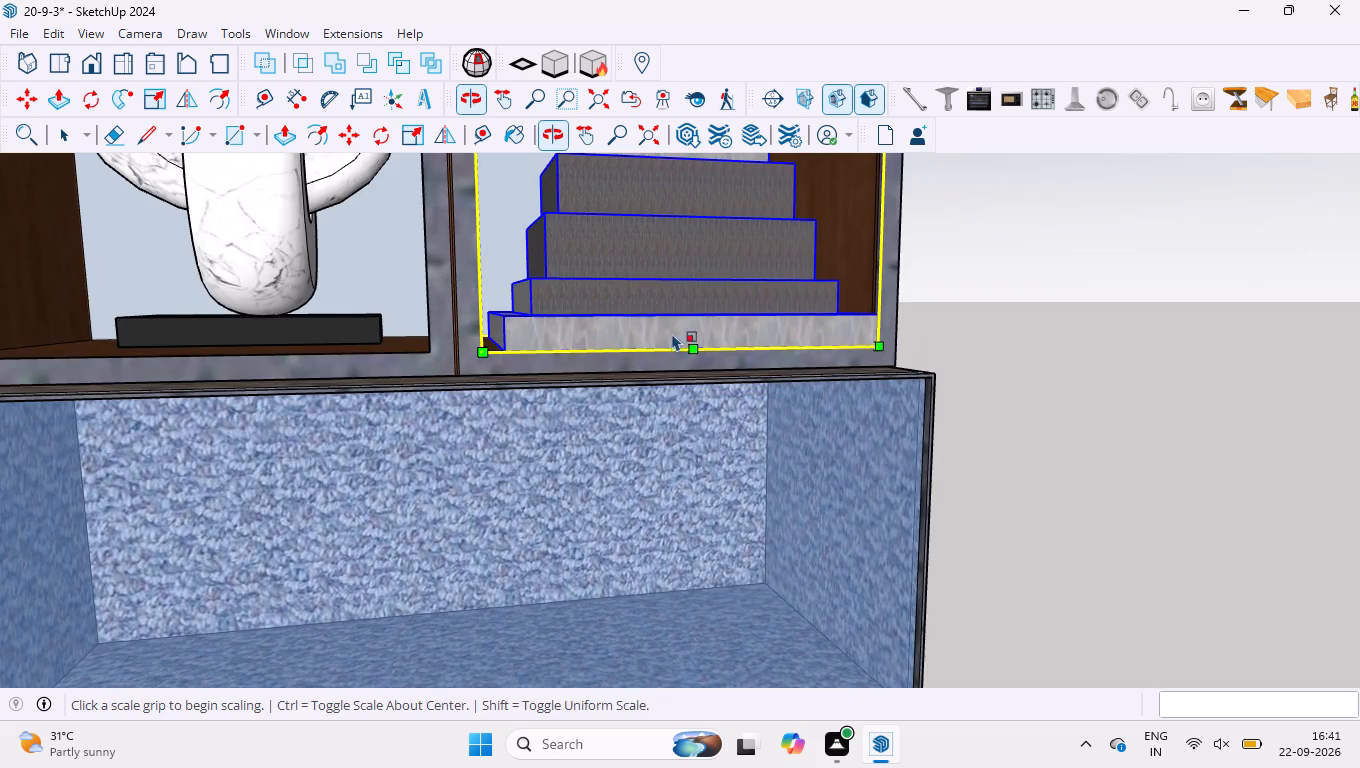
scroll(698, 332, "up", 11)
middle_click_drag(678, 341, 679, 474)
scroll(738, 430, "down", 10)
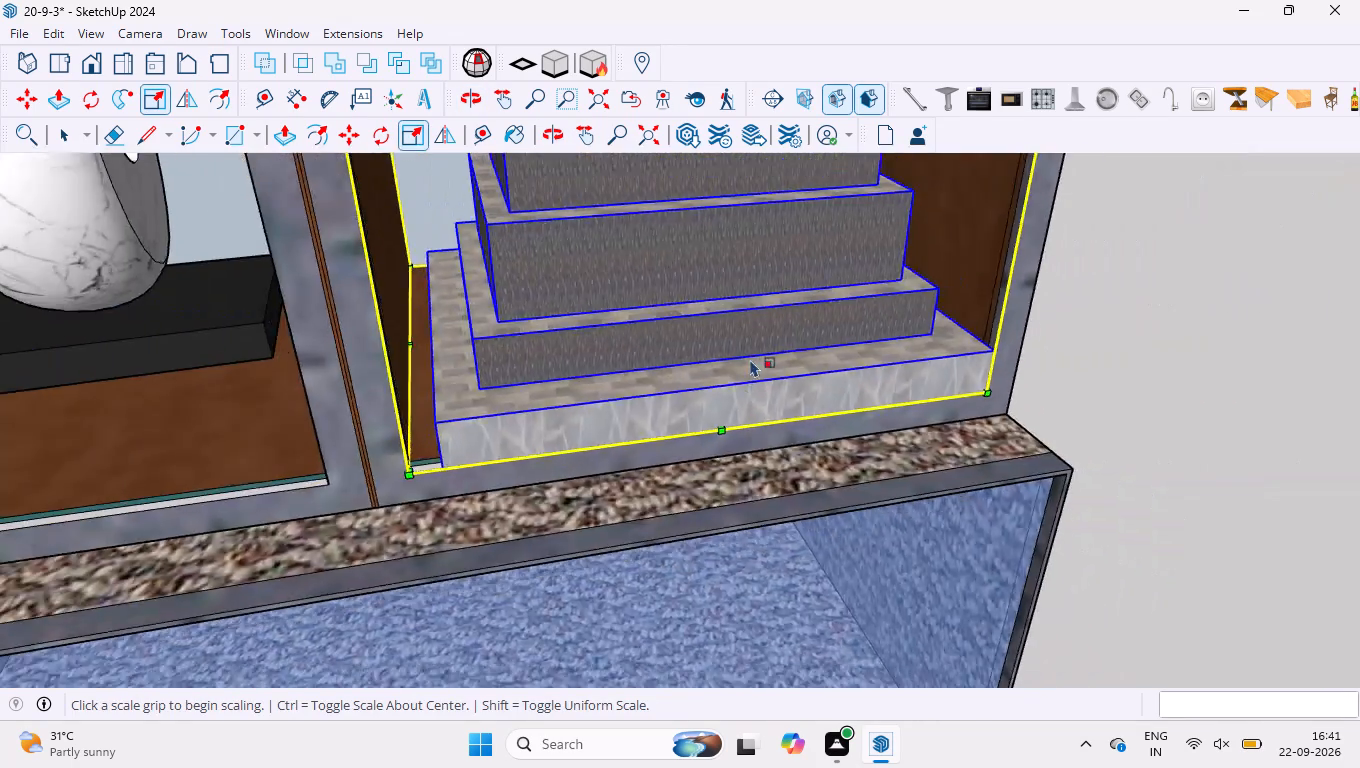
scroll(750, 359, "down", 20)
scroll(750, 359, "down", 1)
scroll(744, 153, "up", 4)
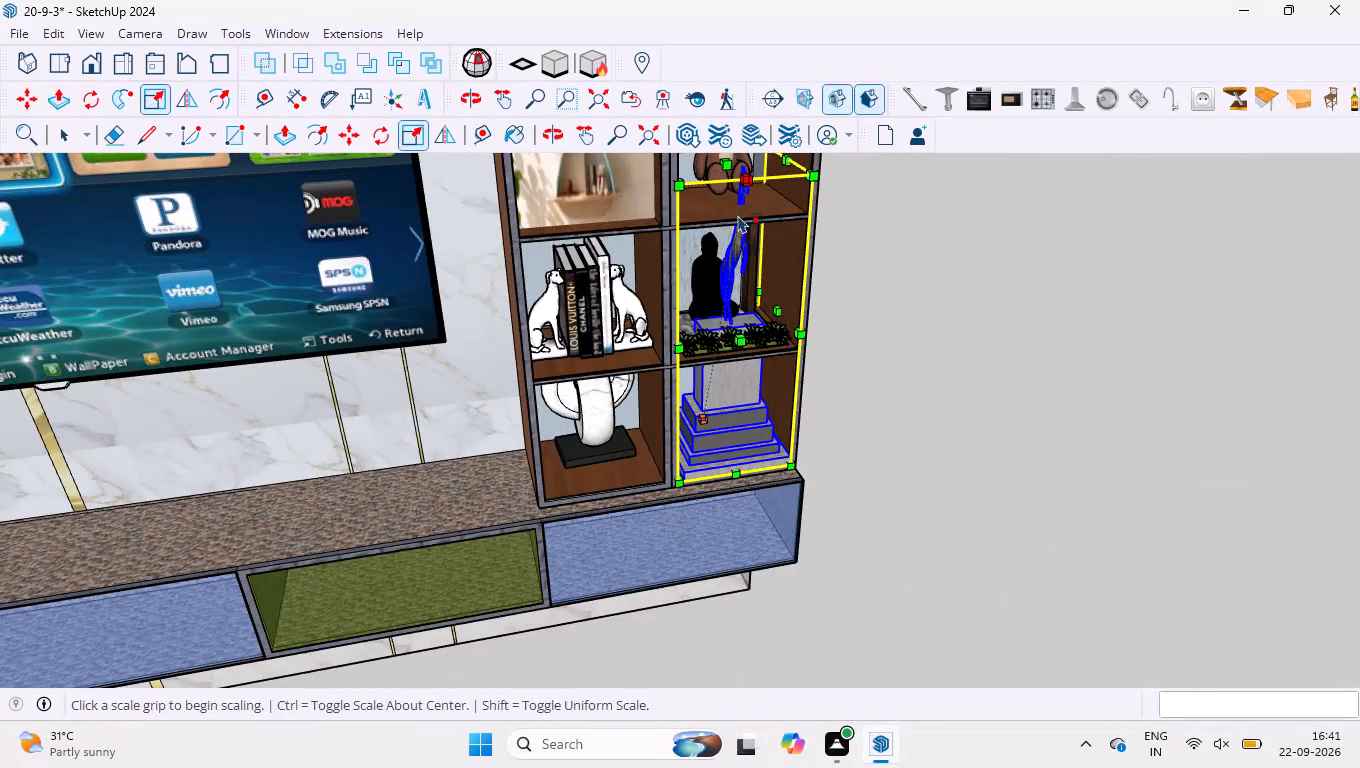
middle_click_drag(735, 263, 737, 295)
scroll(736, 286, "down", 5)
scroll(737, 188, "up", 10)
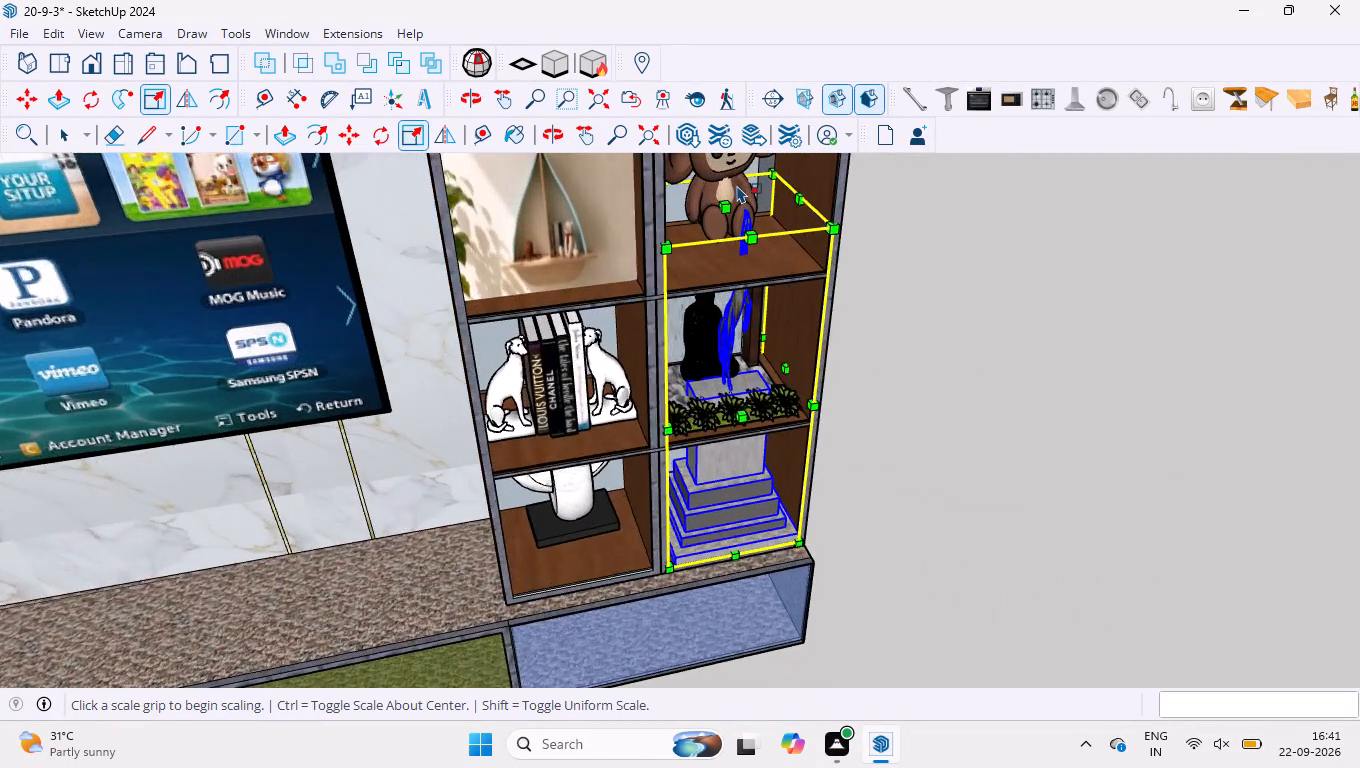
left_click(722, 215)
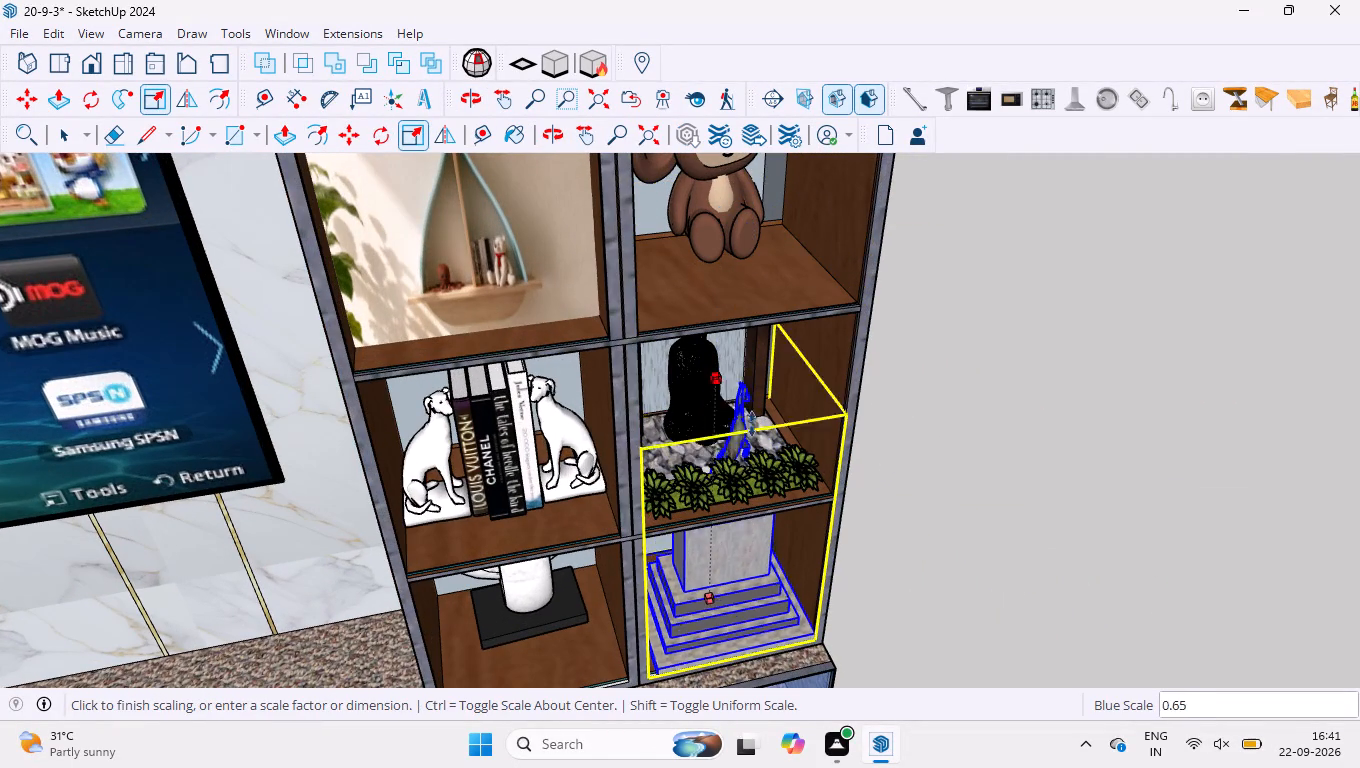
middle_click_drag(746, 551, 757, 333)
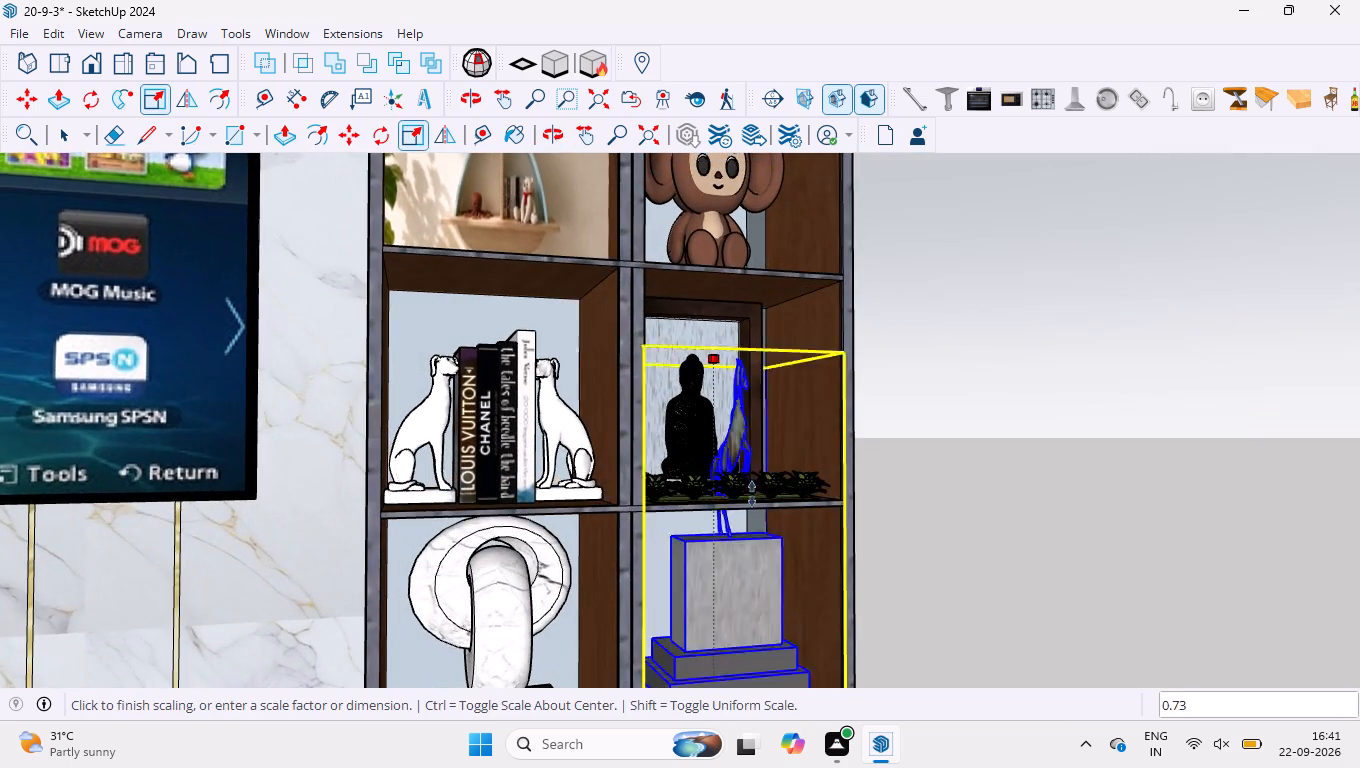
scroll(757, 528, "up", 11)
middle_click_drag(725, 489, 727, 443)
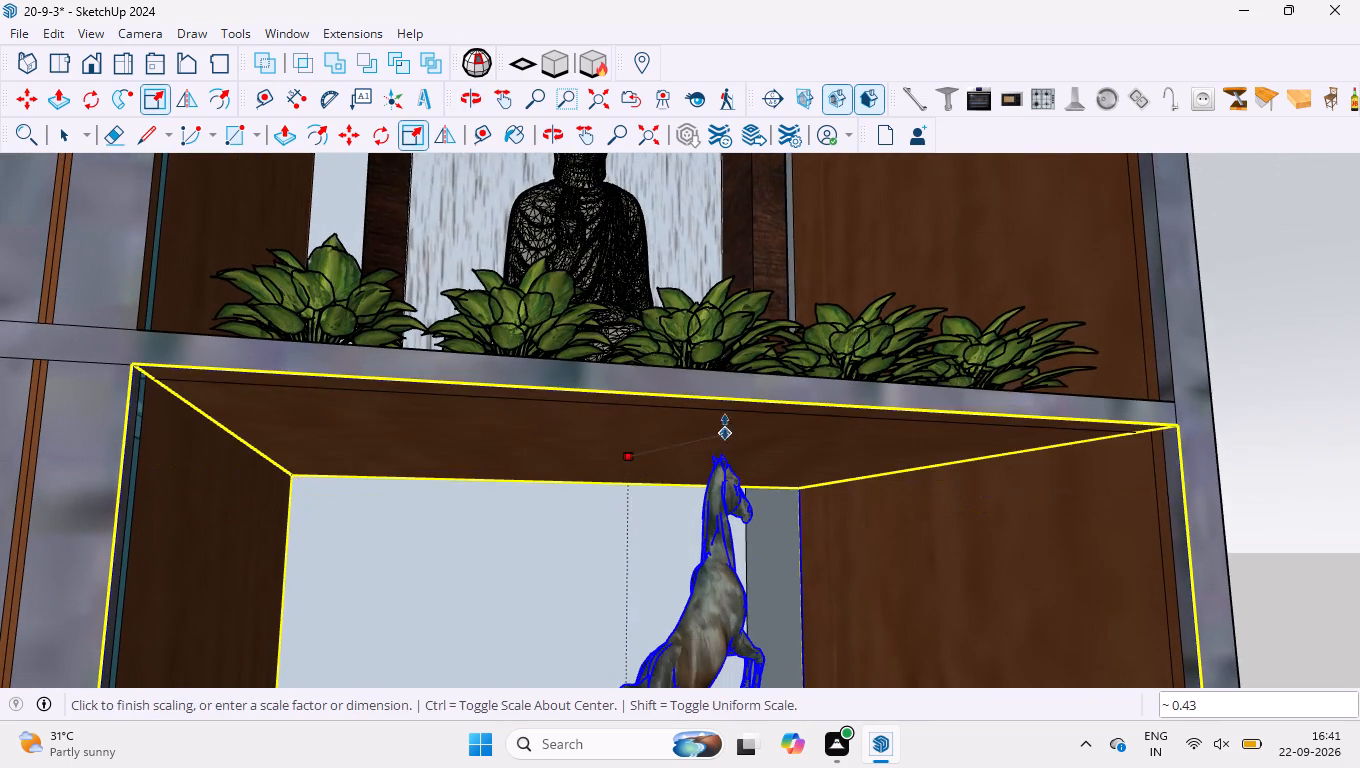
left_click(726, 417)
scroll(738, 400, "down", 3)
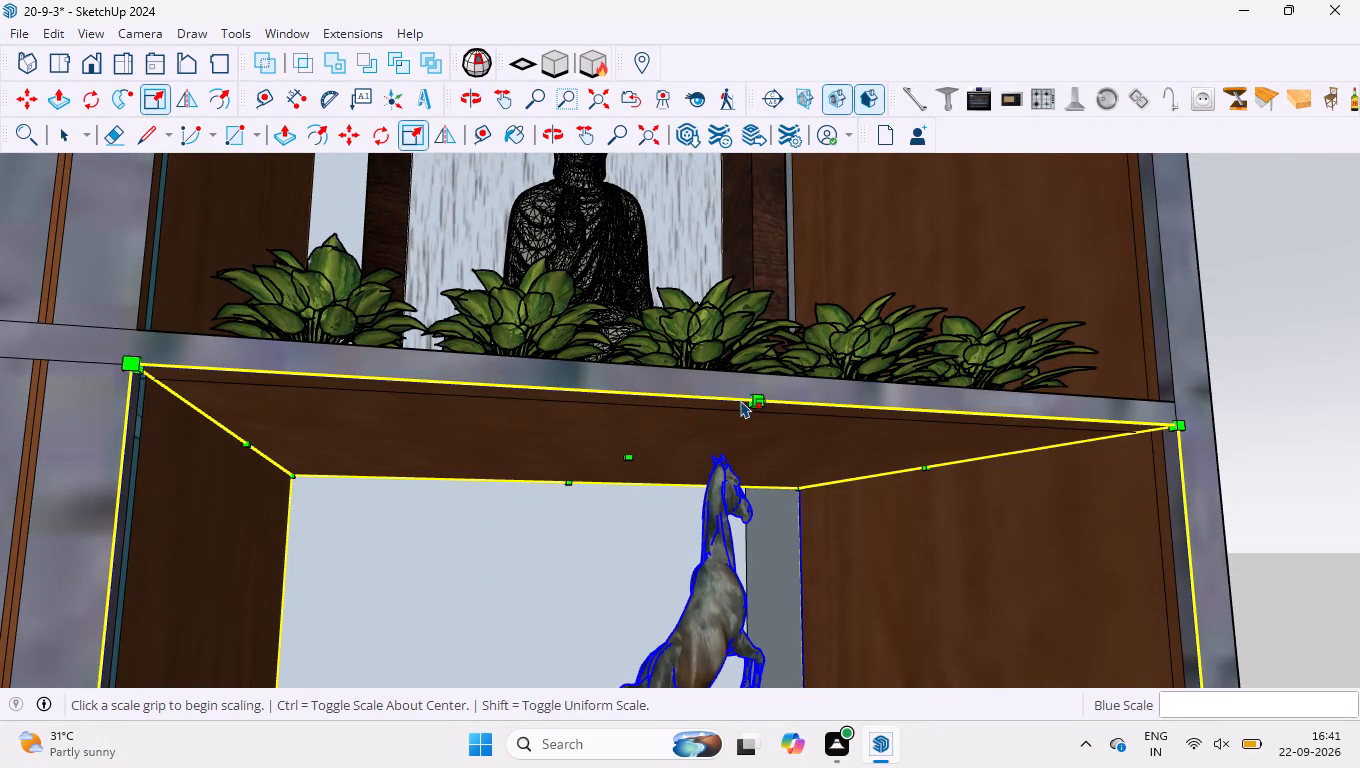
scroll(741, 400, "down", 14)
key("space")
left_click(1048, 453)
Explode the fitted horse statue component so the horse and its stepped pedestal can be selected separately.
scroll(812, 565, "down", 3)
scroll(846, 490, "down", 4)
middle_click_drag(878, 567, 799, 585)
scroll(822, 526, "up", 2)
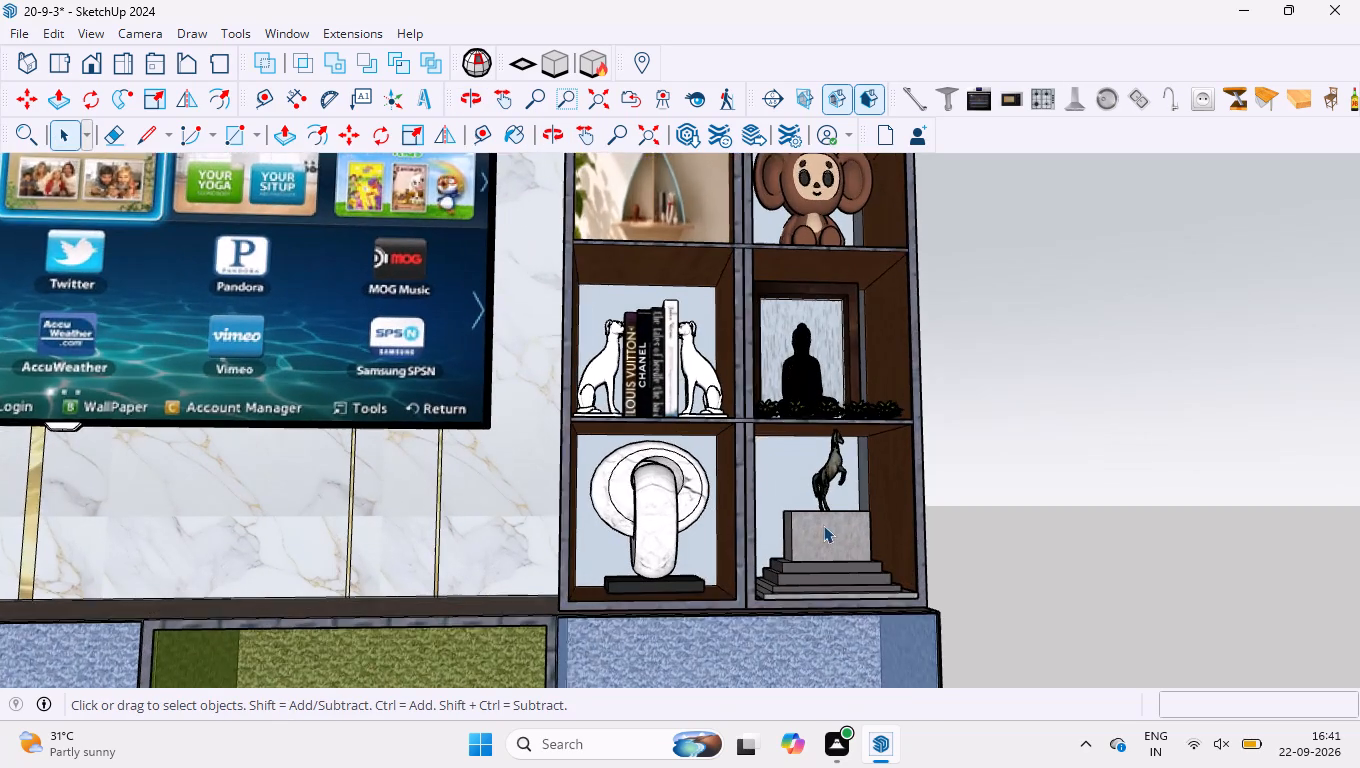
left_click(840, 544)
scroll(848, 506, "up", 4)
middle_click_drag(853, 527, 808, 574)
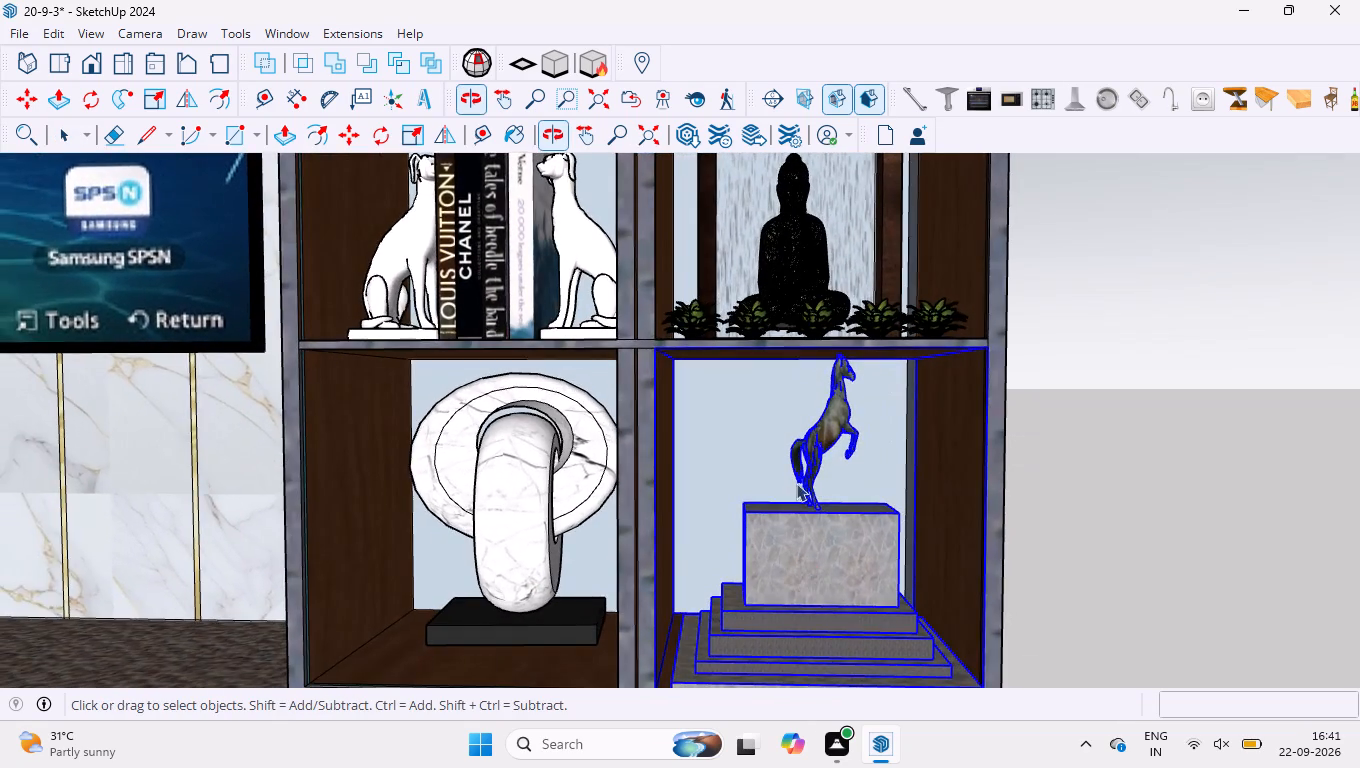
scroll(794, 480, "down", 4)
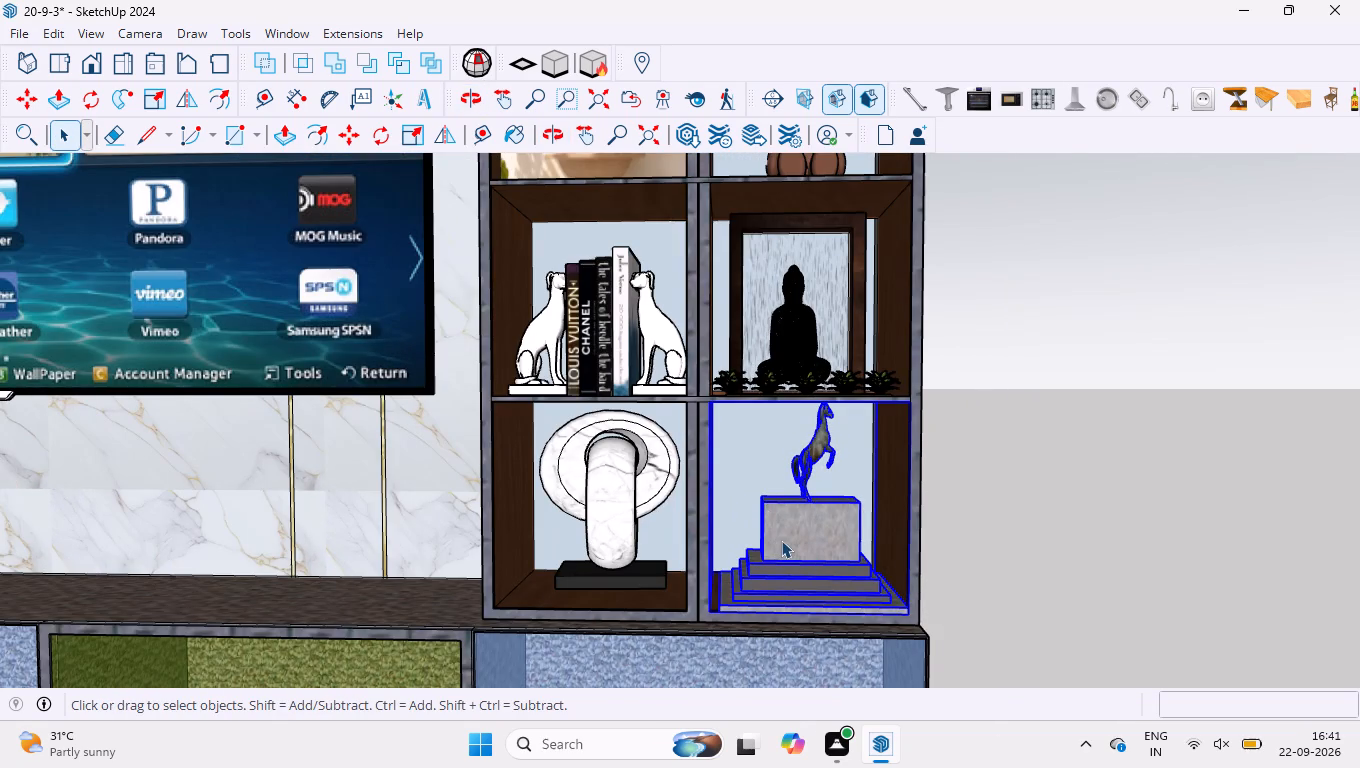
right_click(798, 523)
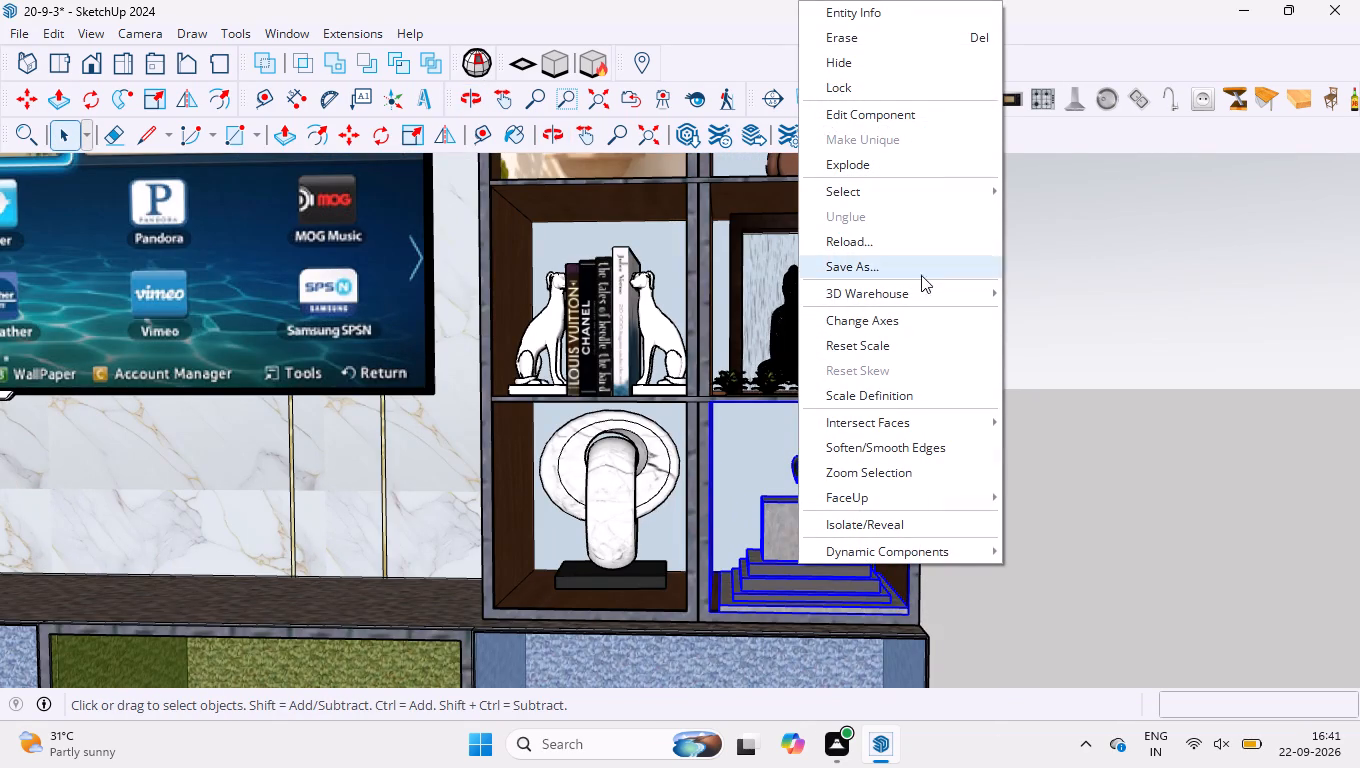
left_click(853, 165)
scroll(804, 441, "up", 3)
left_click(1172, 516)
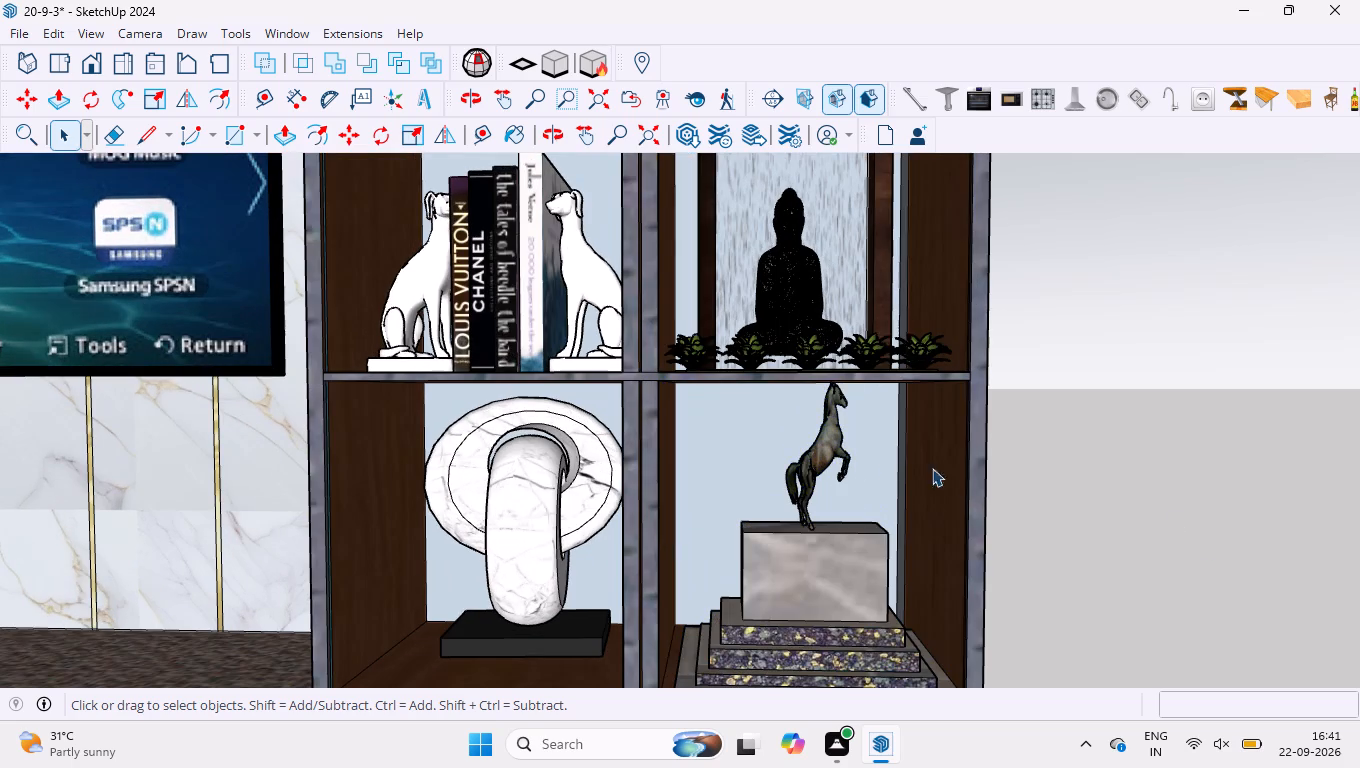
left_click(827, 452)
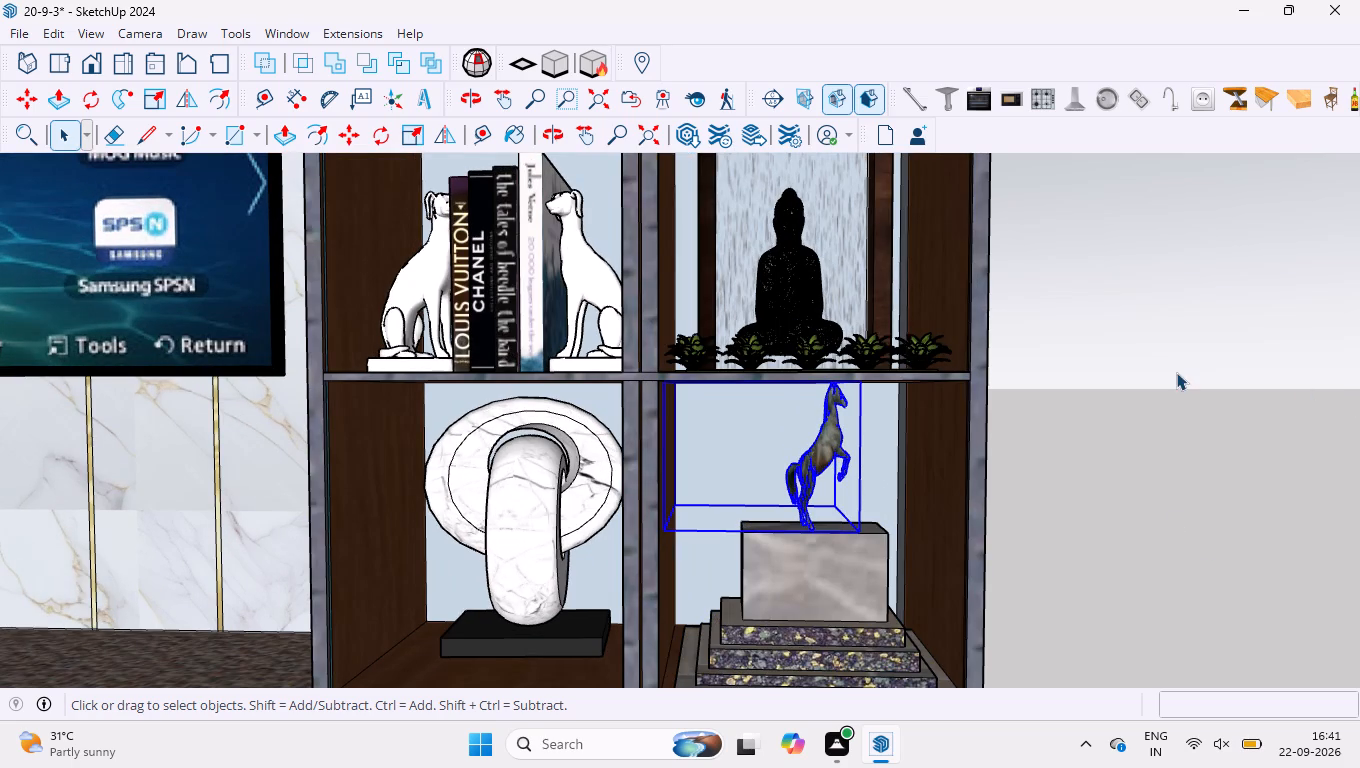
left_click(1176, 372)
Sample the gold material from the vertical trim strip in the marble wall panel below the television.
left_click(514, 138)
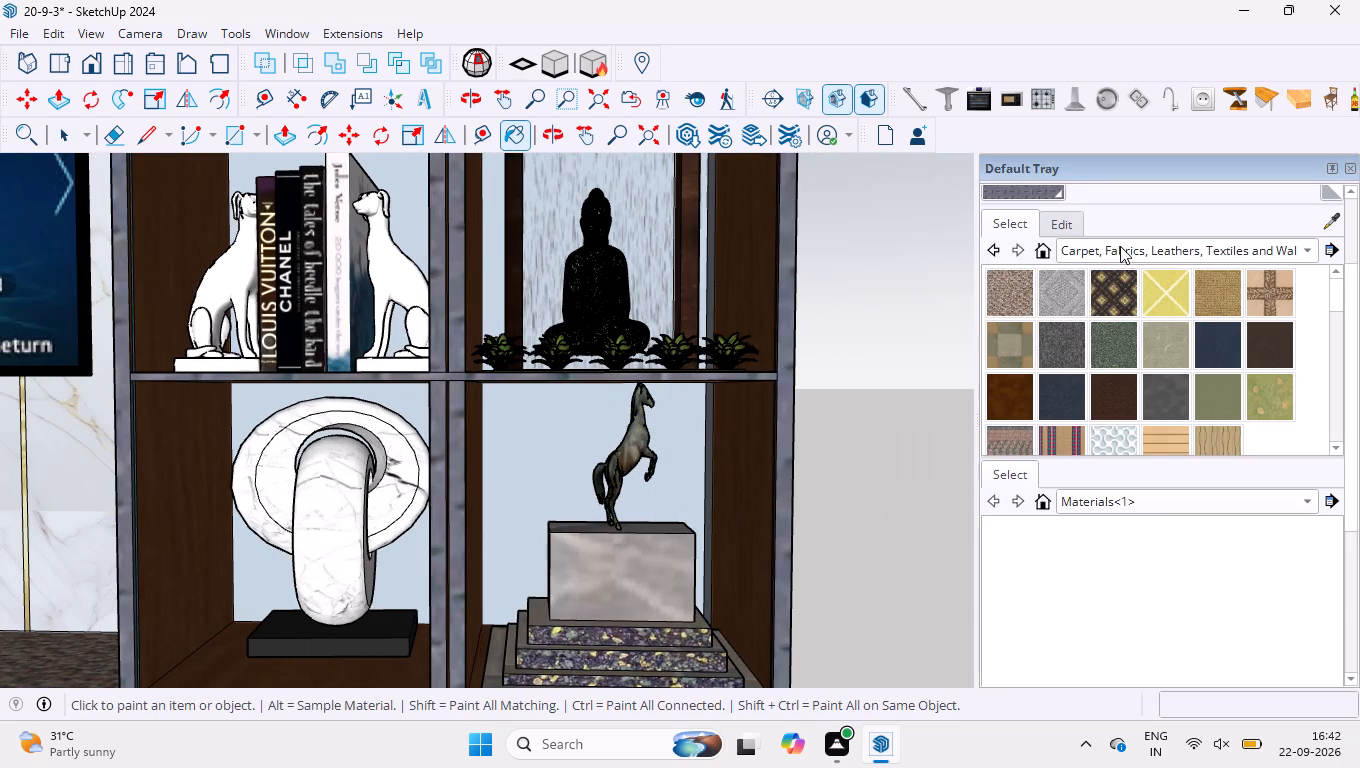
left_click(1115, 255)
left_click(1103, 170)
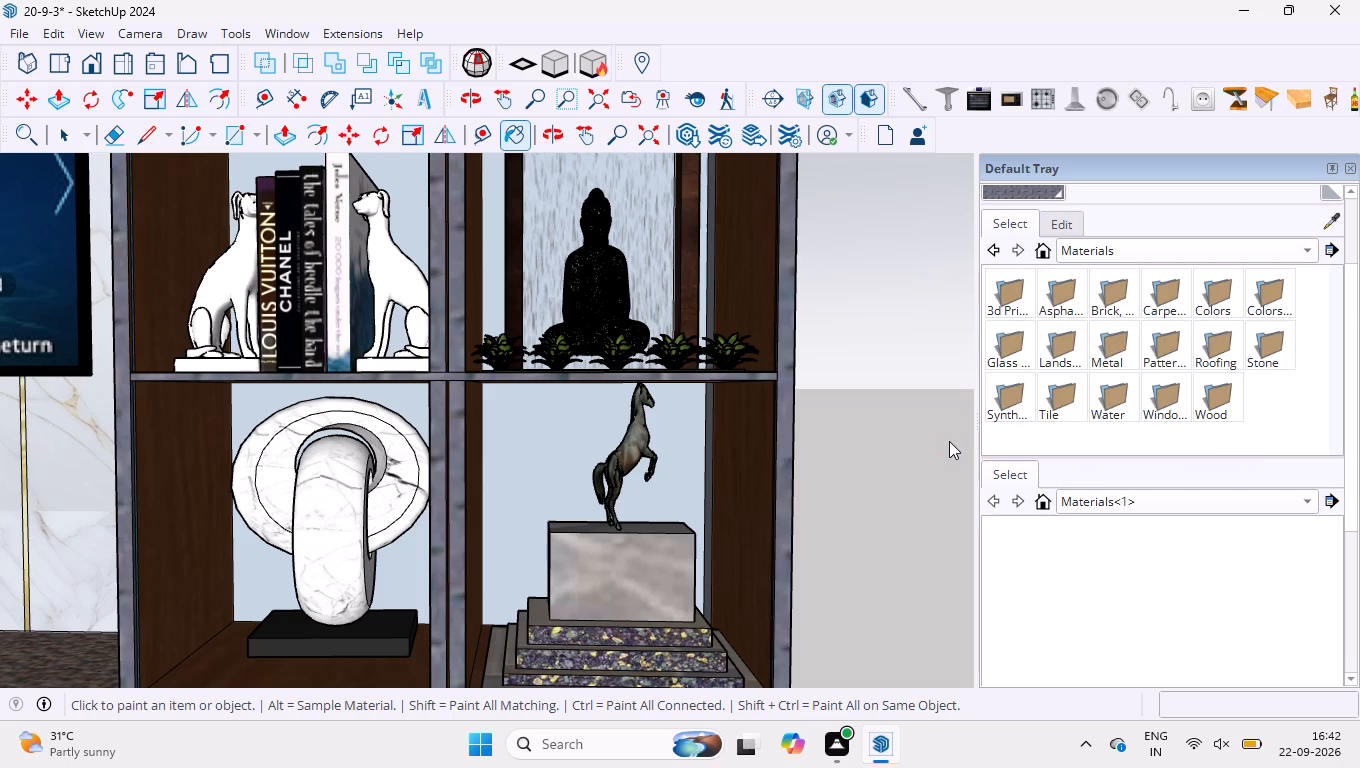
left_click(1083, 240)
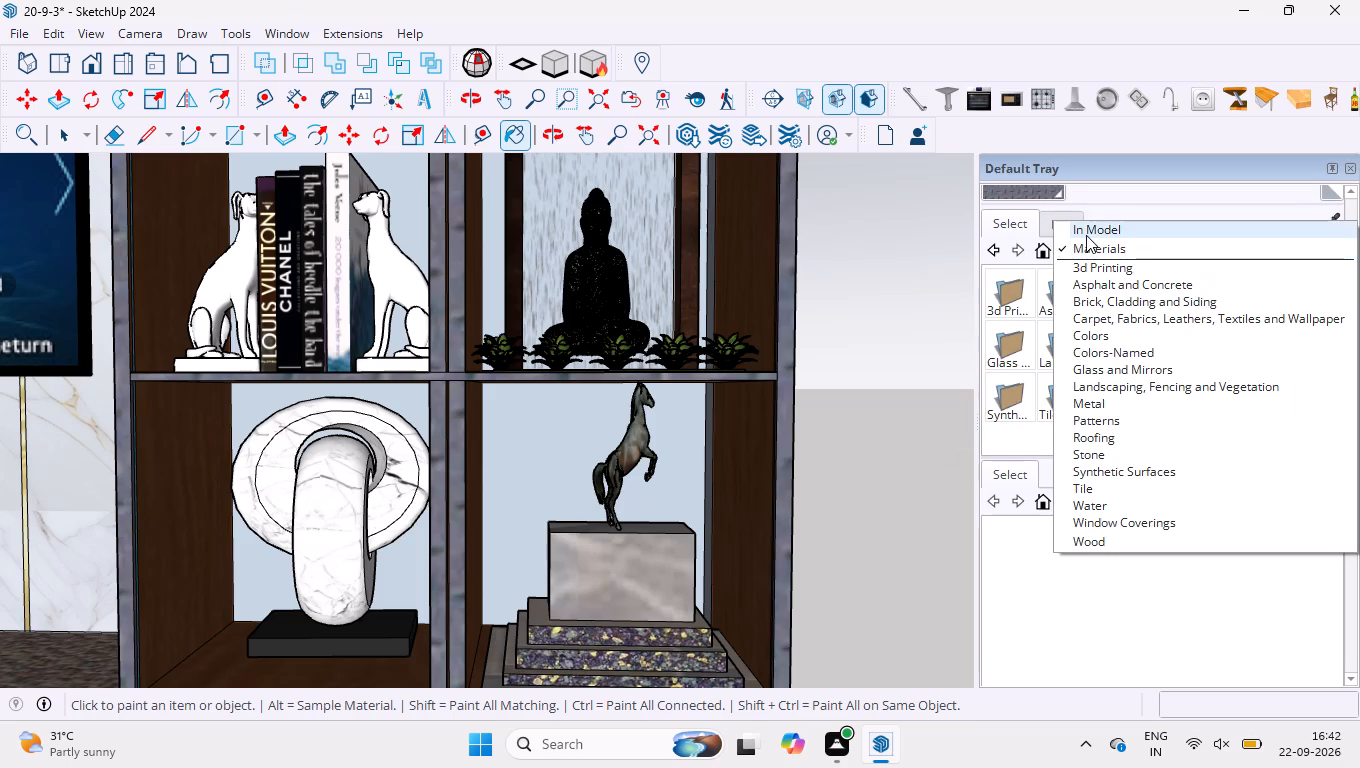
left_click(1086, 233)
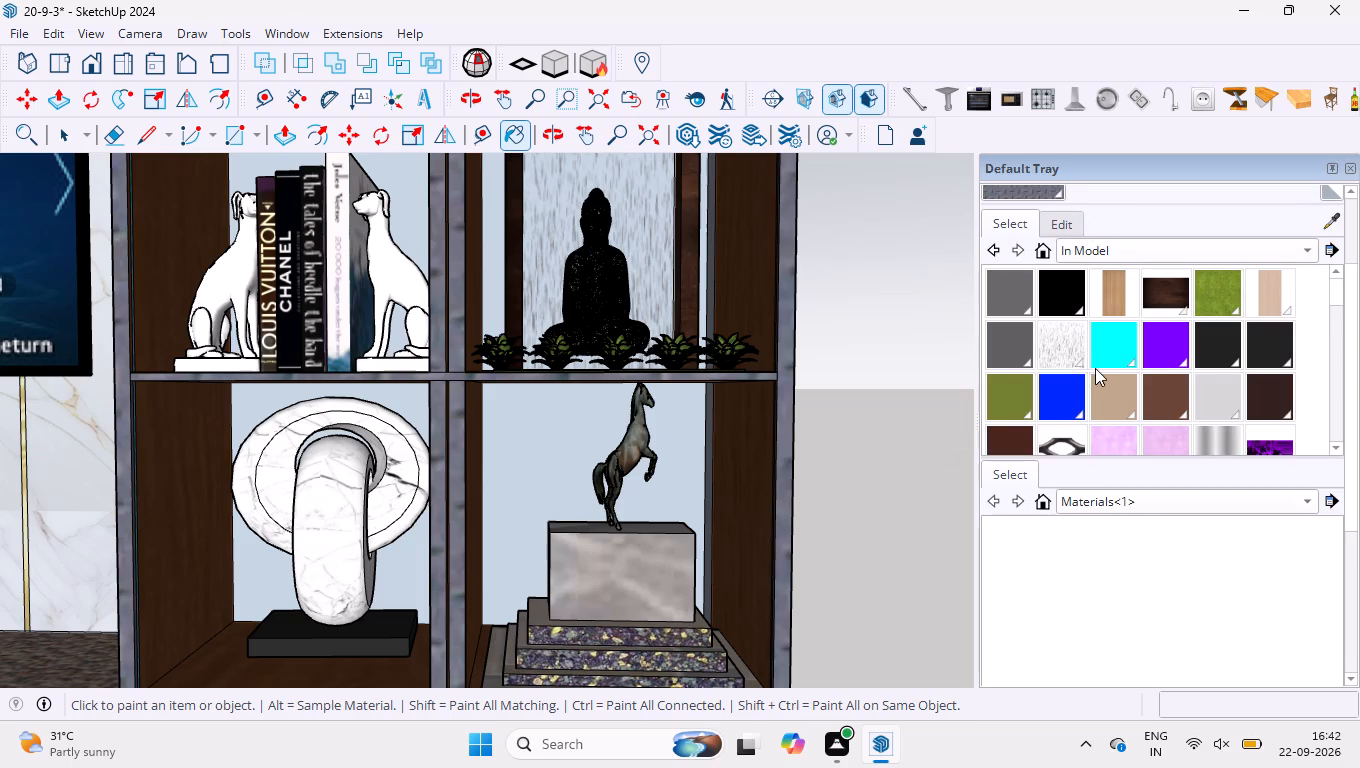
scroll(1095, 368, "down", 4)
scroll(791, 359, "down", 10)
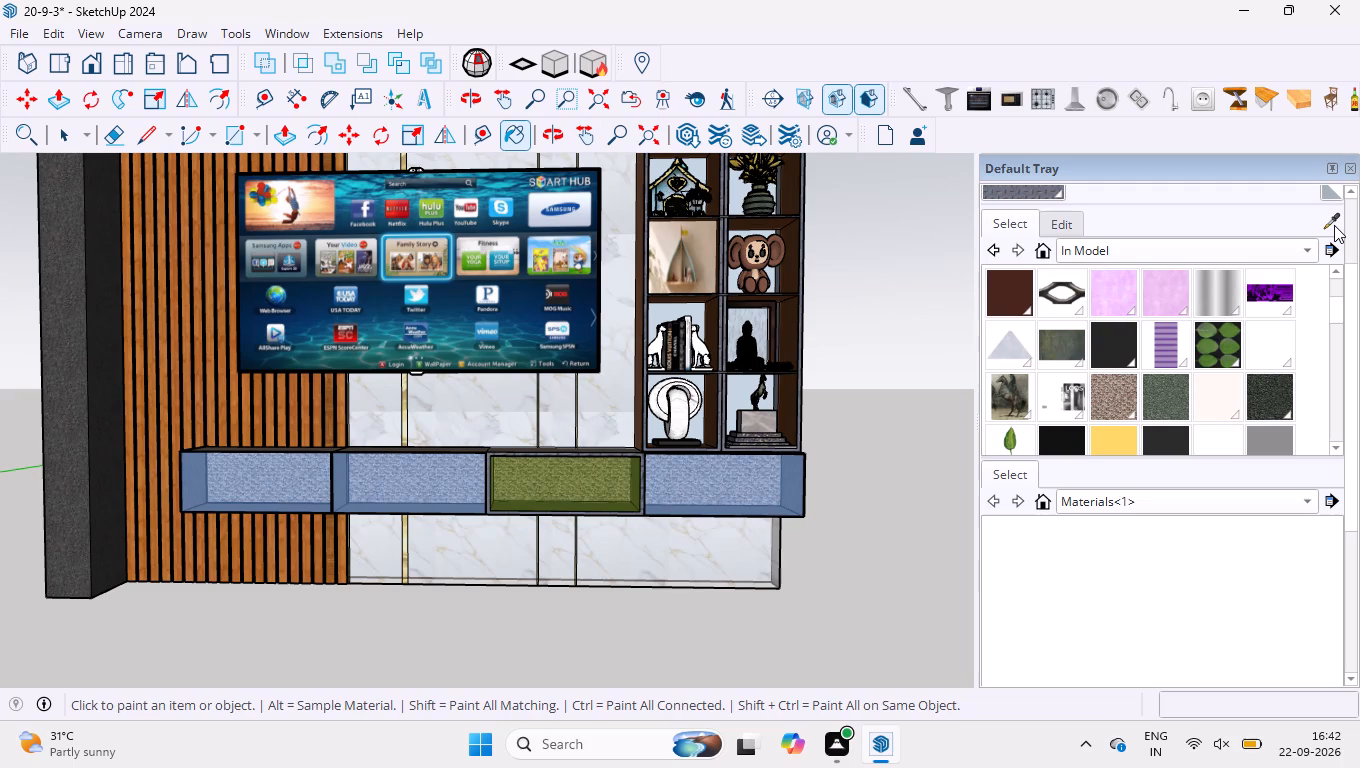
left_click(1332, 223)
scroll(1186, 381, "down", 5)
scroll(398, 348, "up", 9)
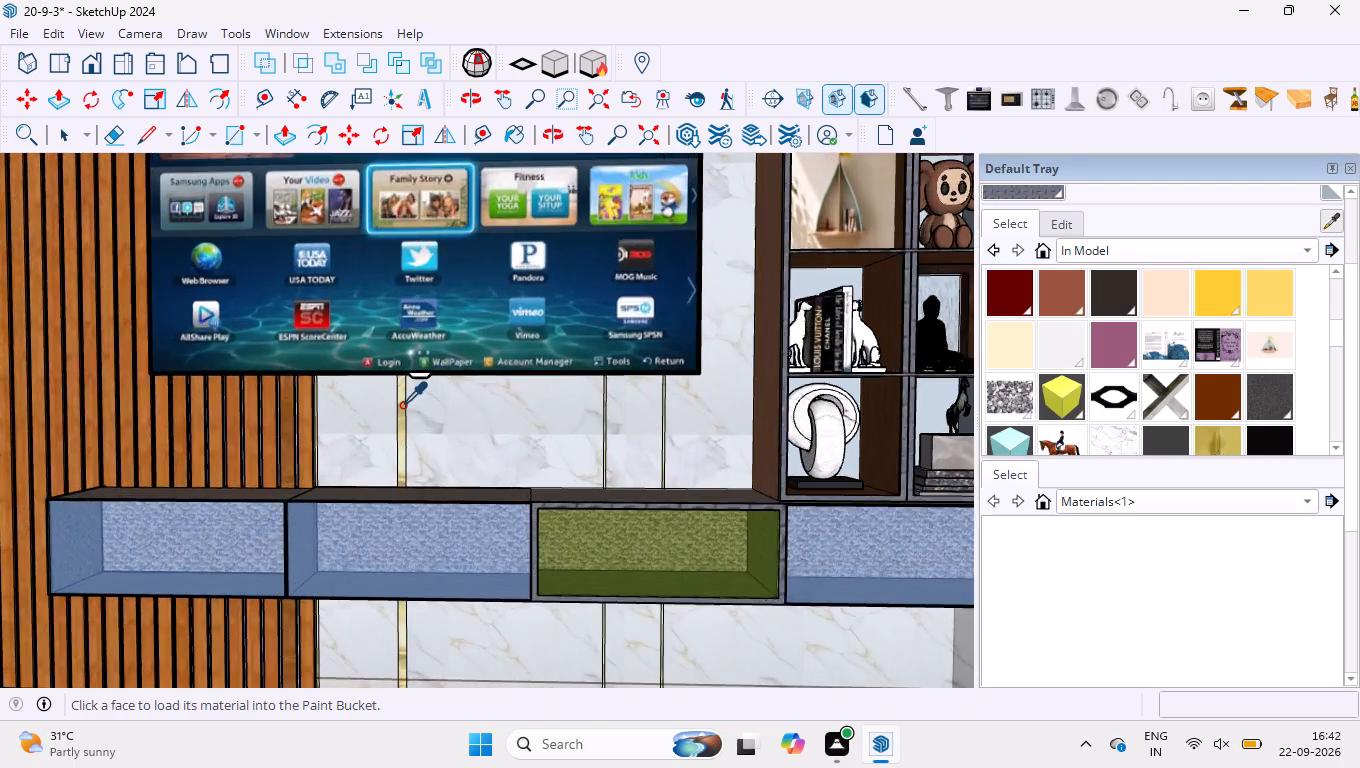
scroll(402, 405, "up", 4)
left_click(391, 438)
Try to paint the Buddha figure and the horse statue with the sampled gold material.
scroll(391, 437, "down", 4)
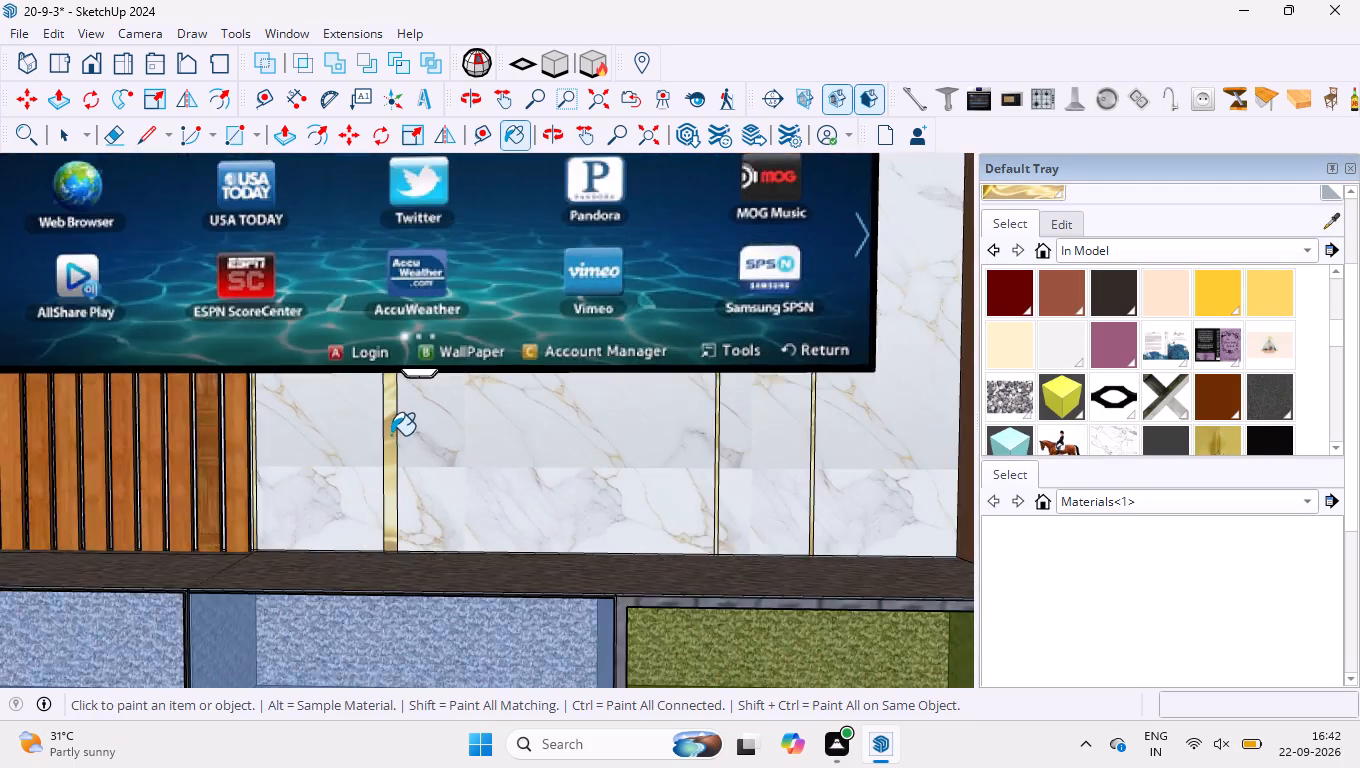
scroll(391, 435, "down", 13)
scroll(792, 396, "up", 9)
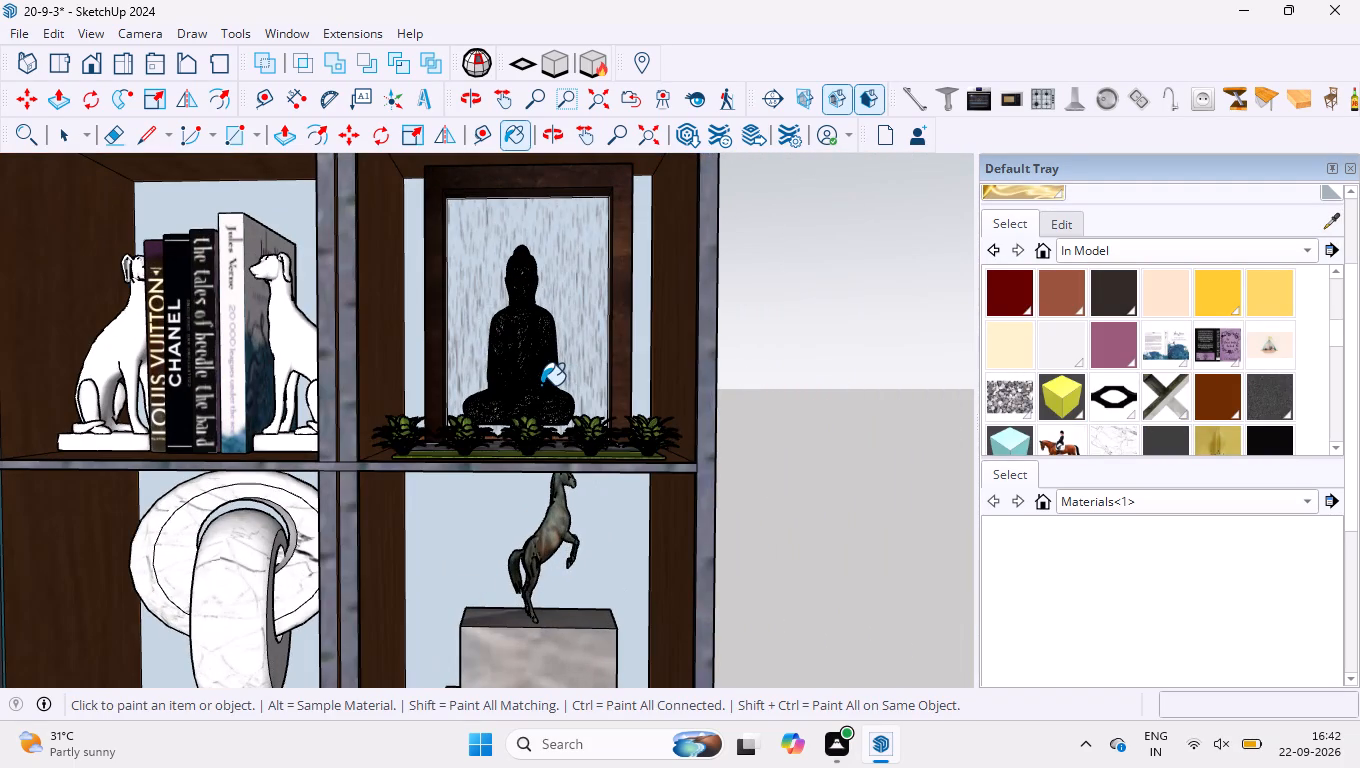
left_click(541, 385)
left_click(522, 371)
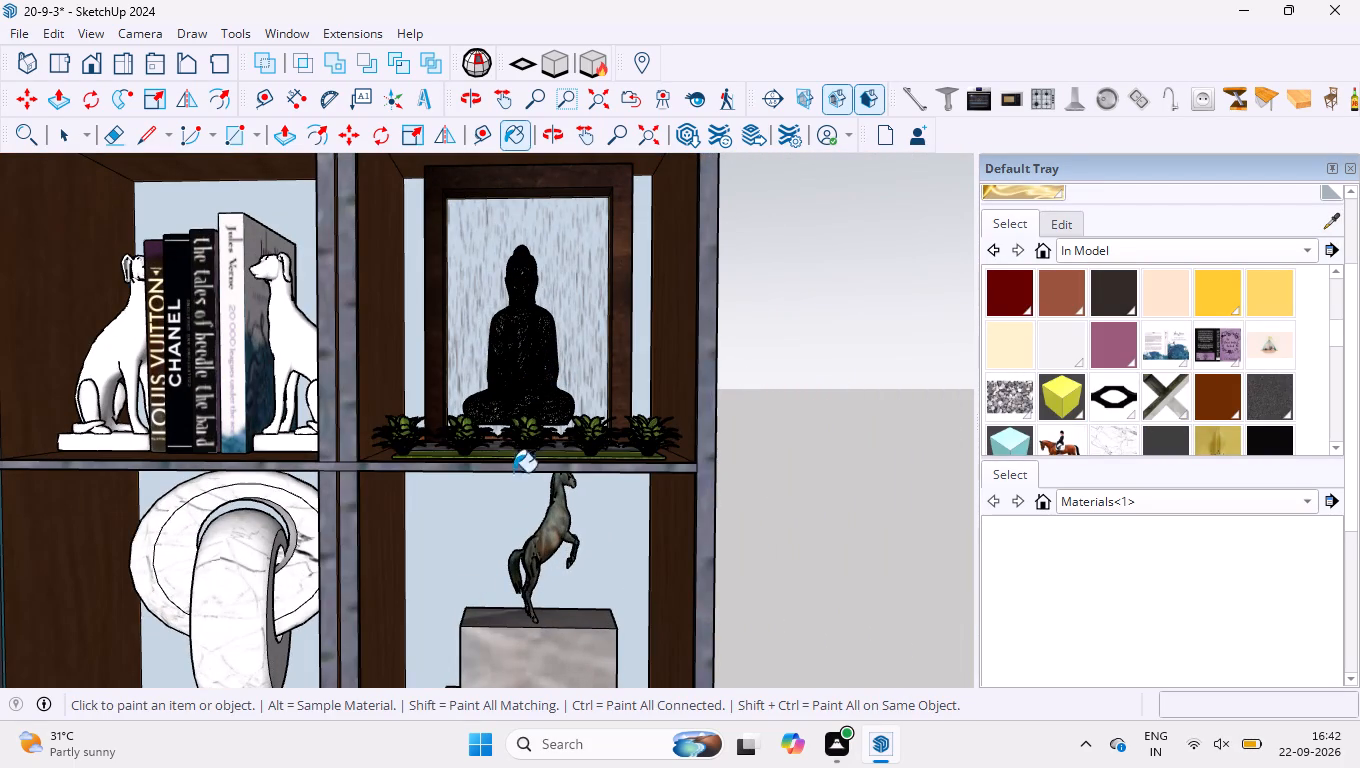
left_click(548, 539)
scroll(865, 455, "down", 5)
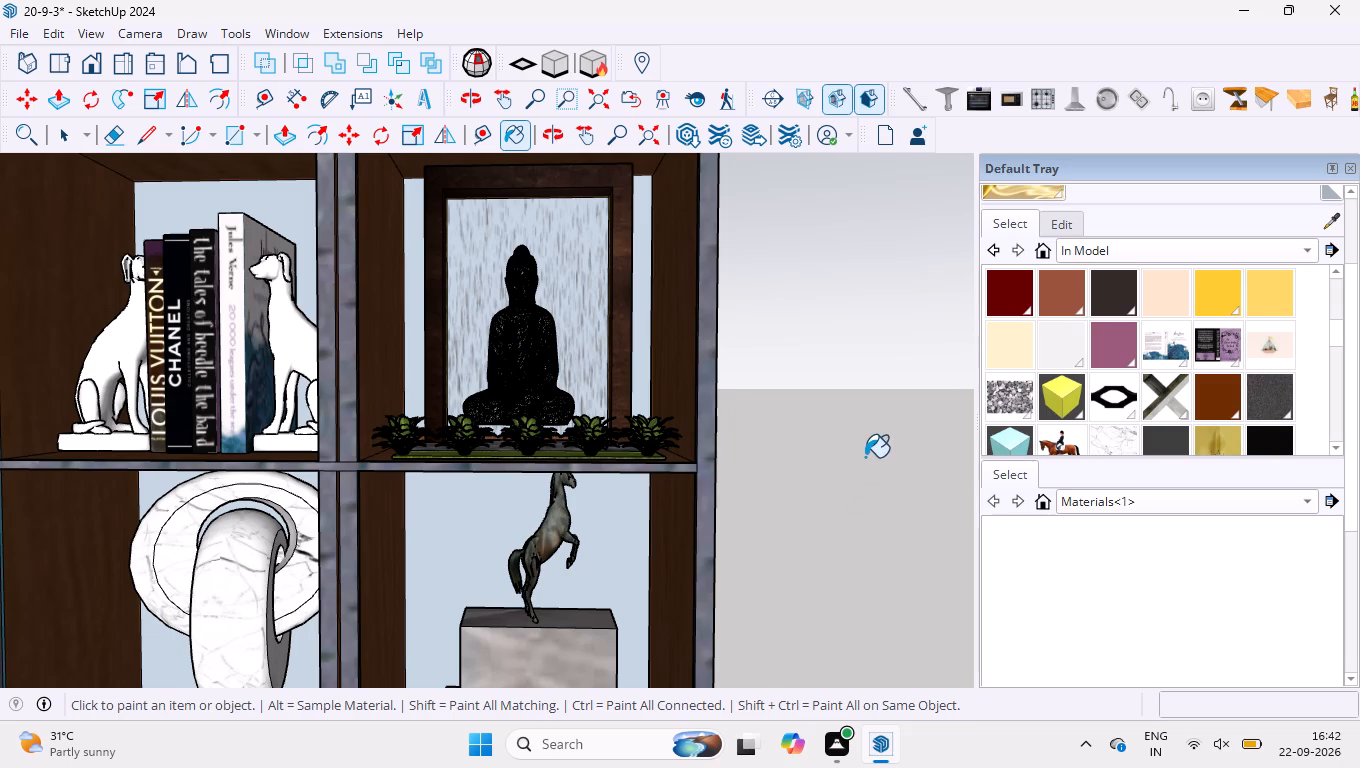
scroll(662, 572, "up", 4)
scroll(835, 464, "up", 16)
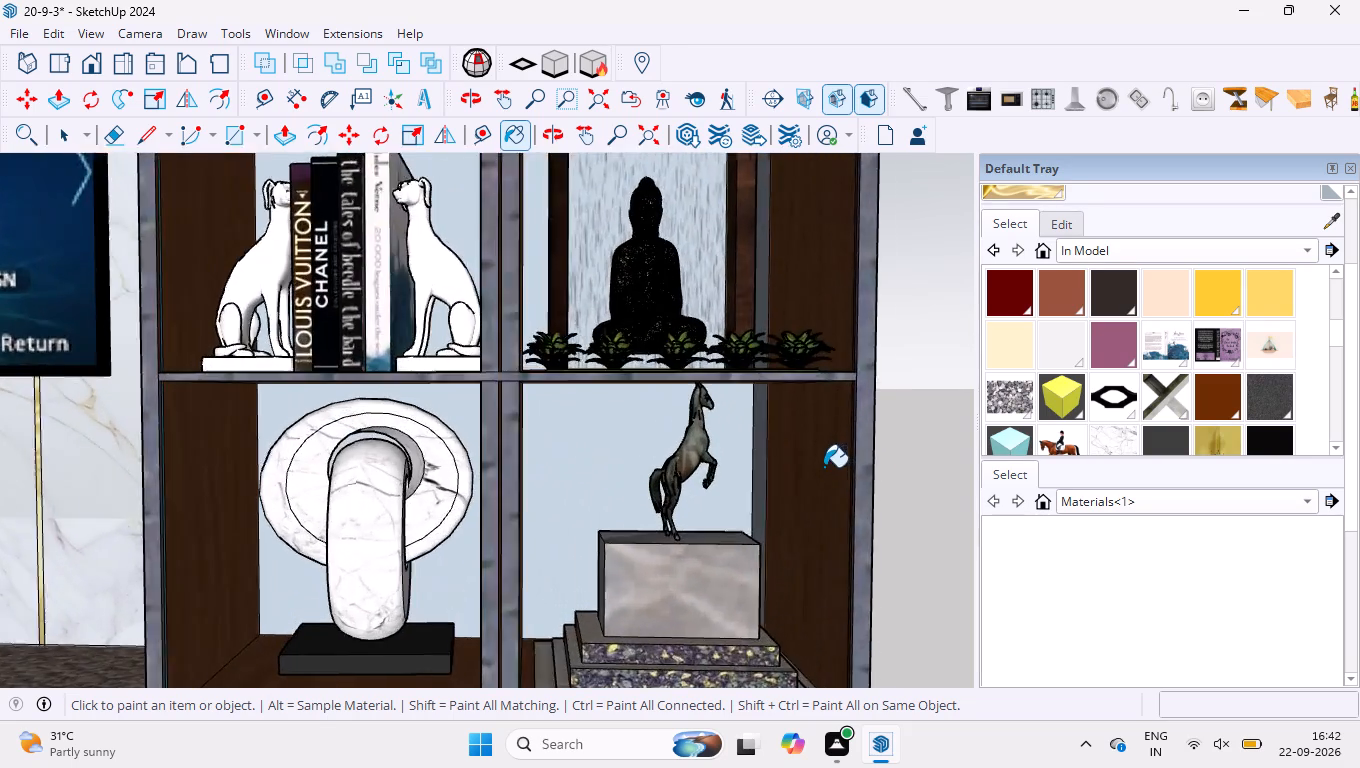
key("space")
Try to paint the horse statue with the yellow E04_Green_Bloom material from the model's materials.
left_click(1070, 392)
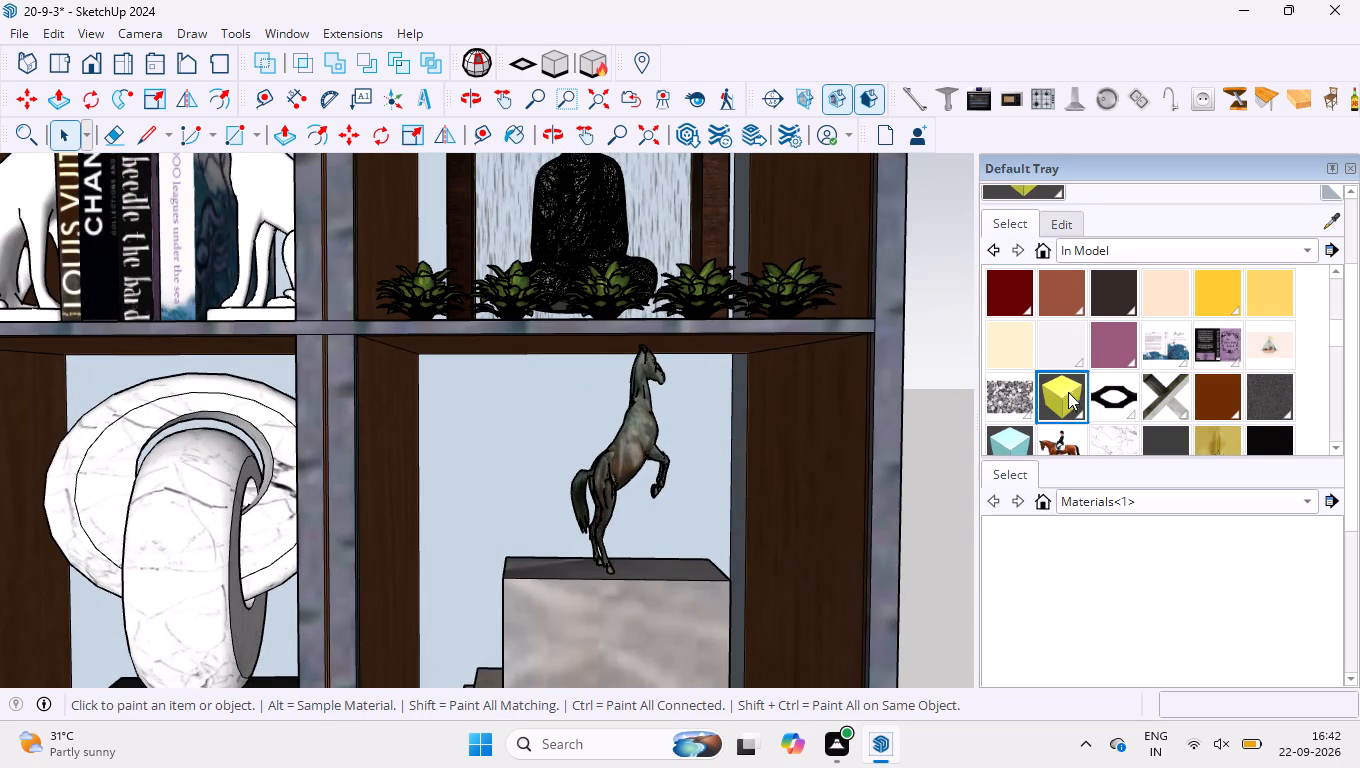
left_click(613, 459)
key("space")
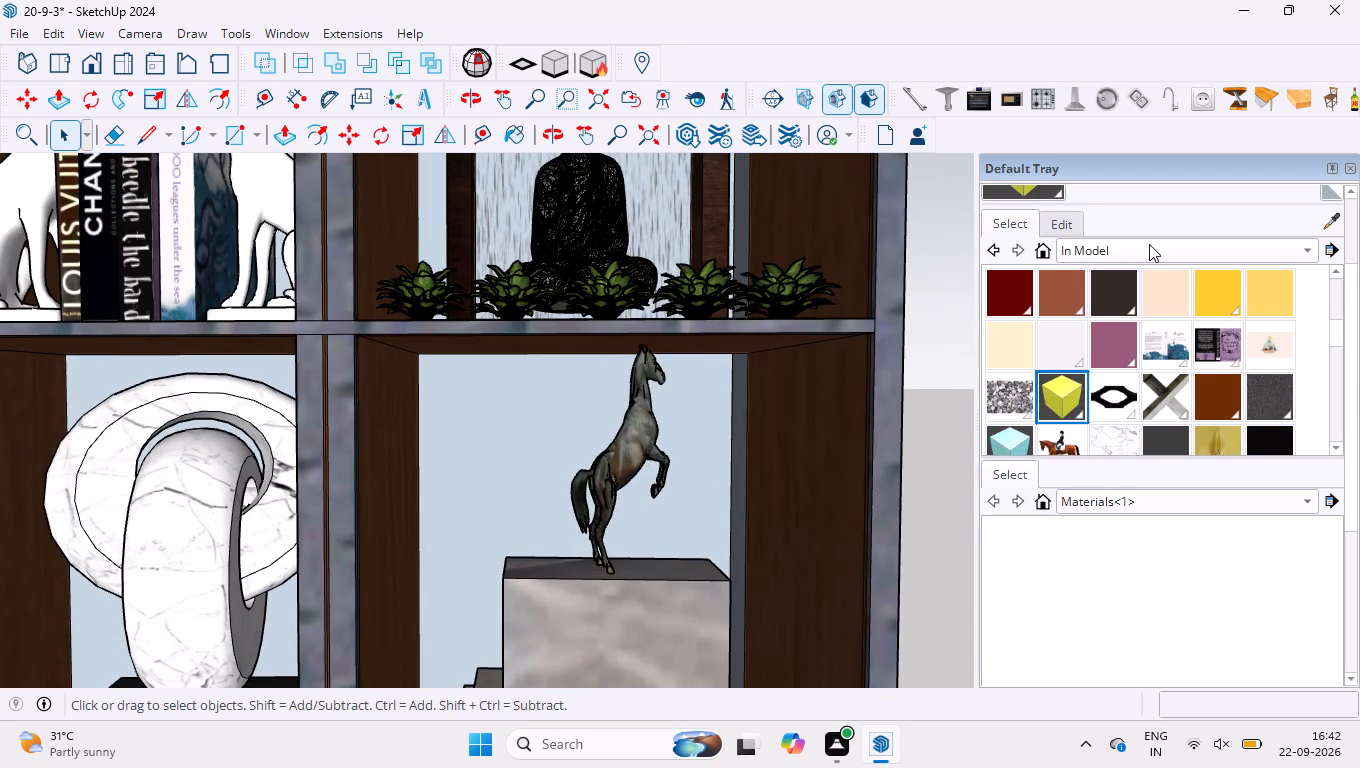
Look through the Carpet and Fabrics, Metal and Colors material collections for a finish for the horse.
left_click(1149, 244)
left_click(1116, 331)
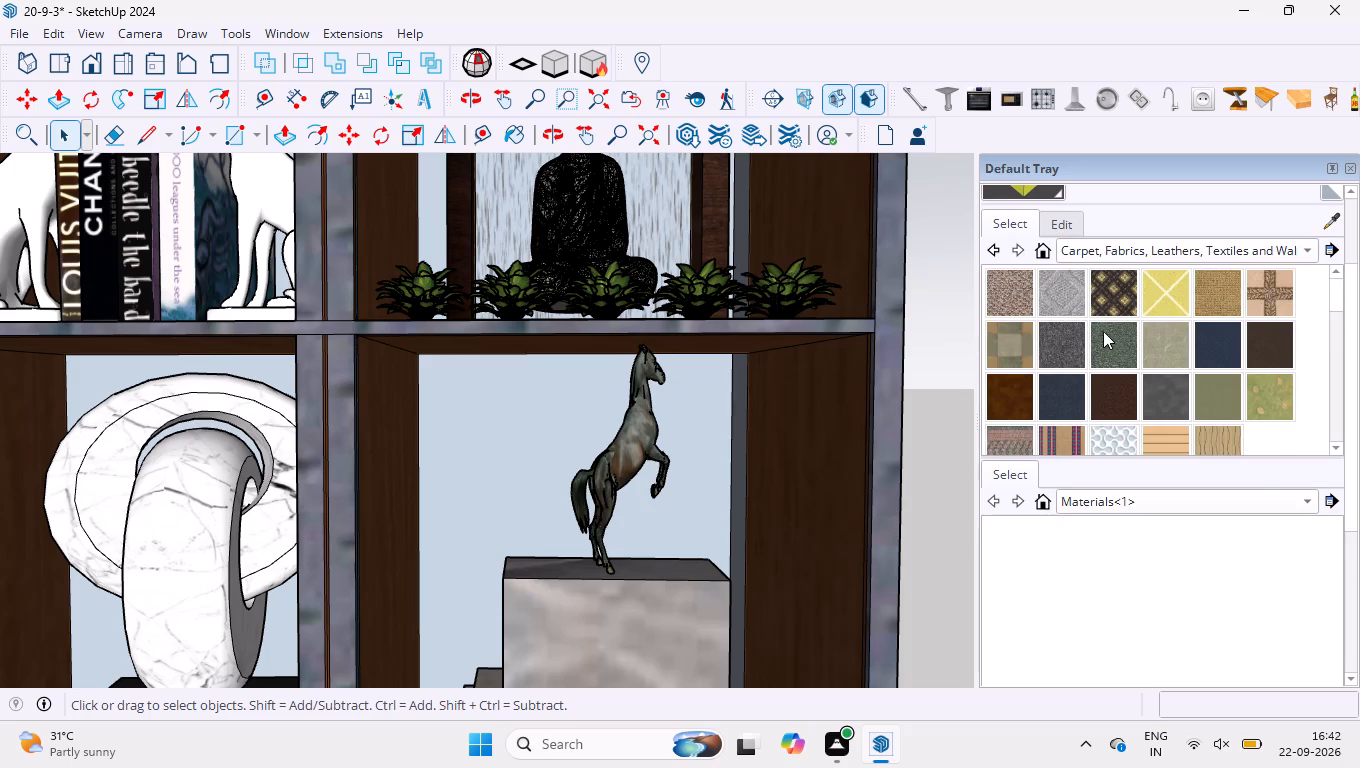
left_click(1109, 254)
left_click_drag(1112, 273, 1071, 330)
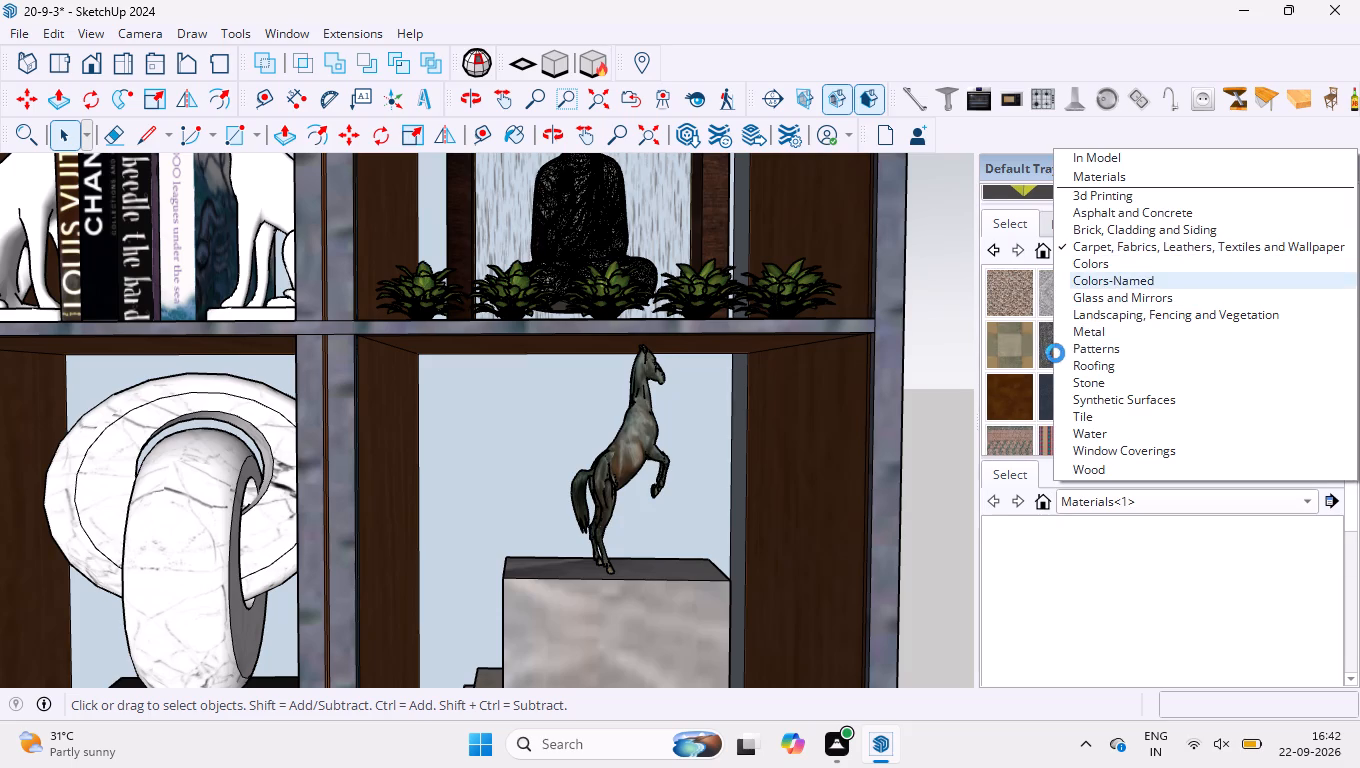
left_click(1154, 253)
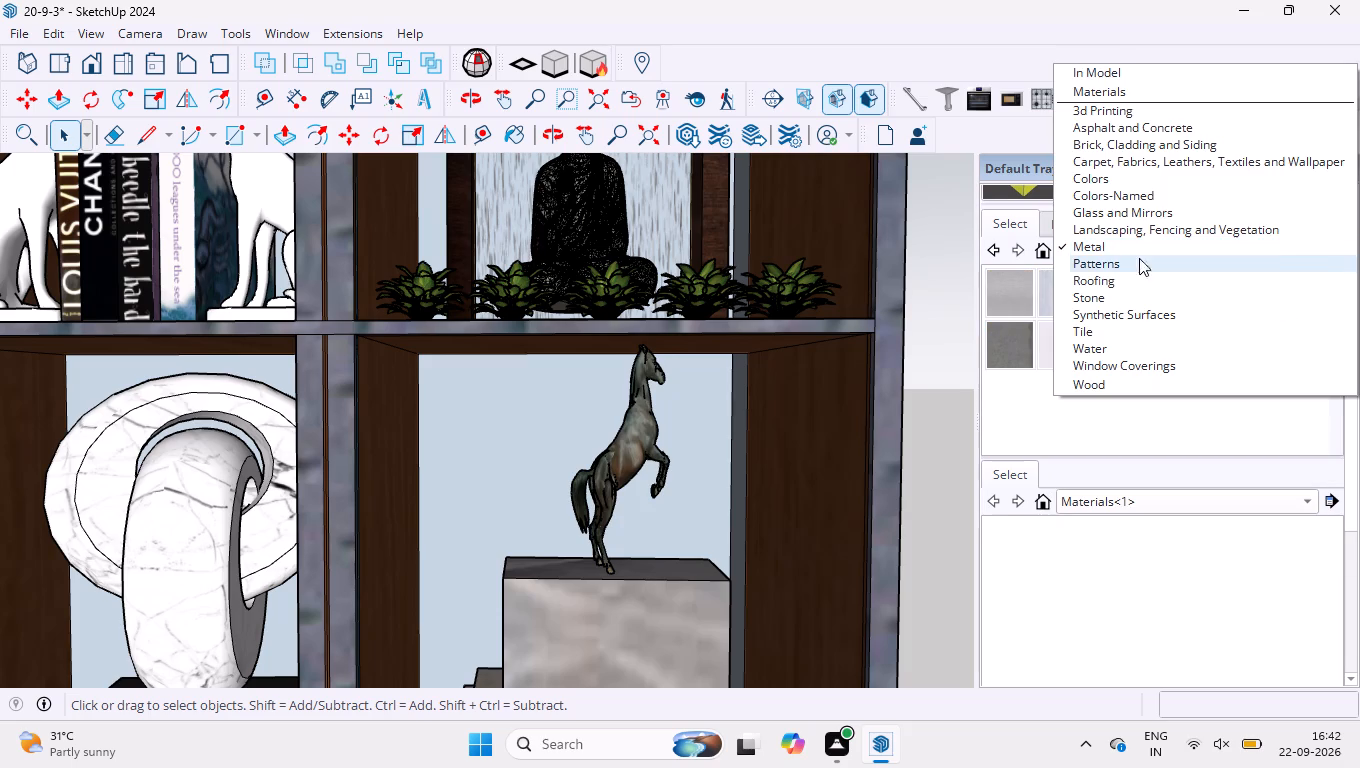
left_click(1122, 182)
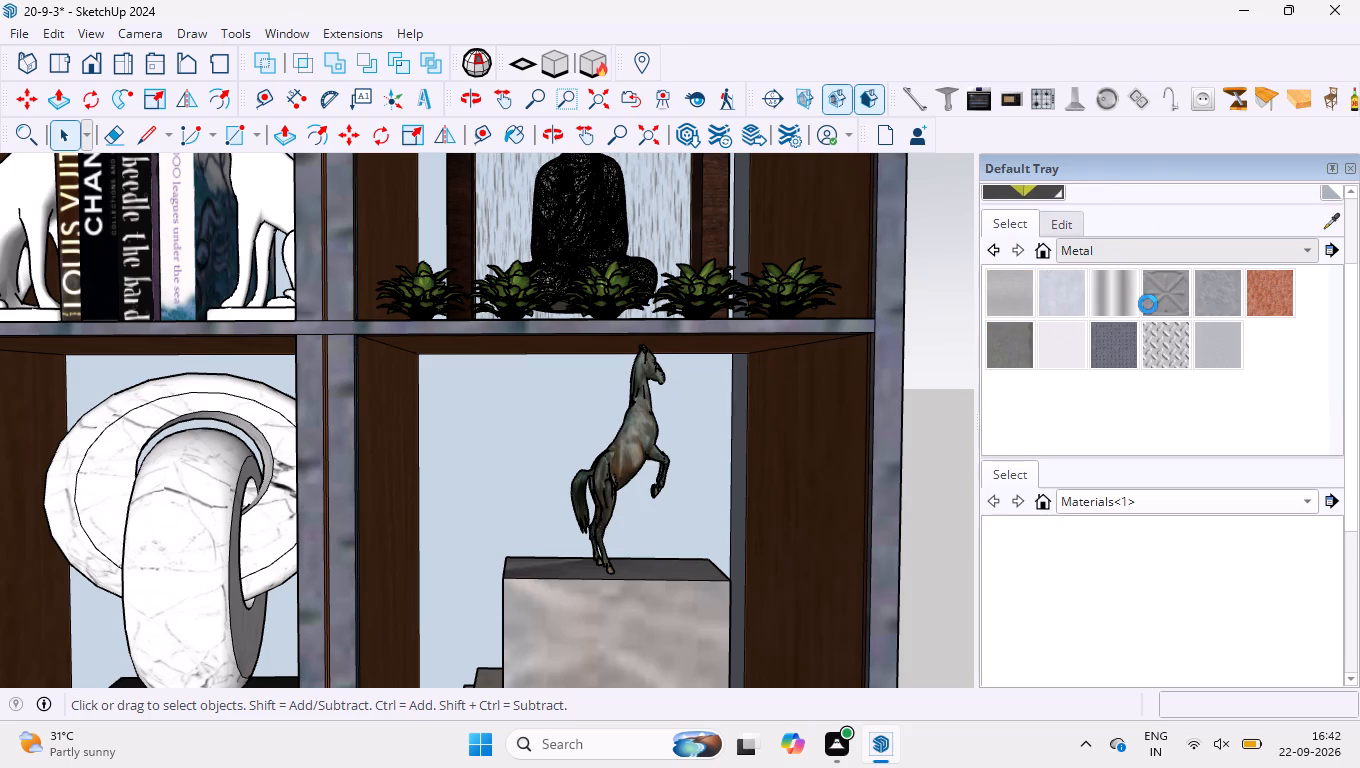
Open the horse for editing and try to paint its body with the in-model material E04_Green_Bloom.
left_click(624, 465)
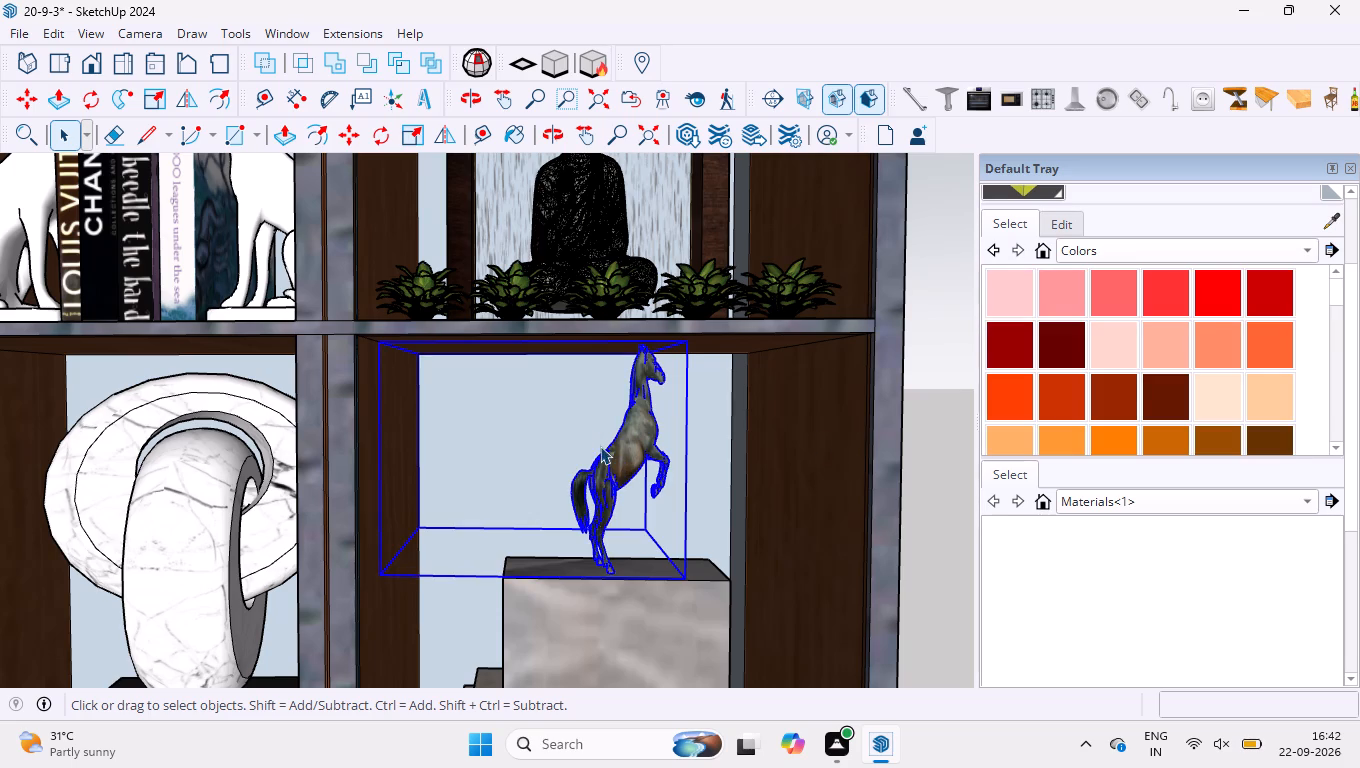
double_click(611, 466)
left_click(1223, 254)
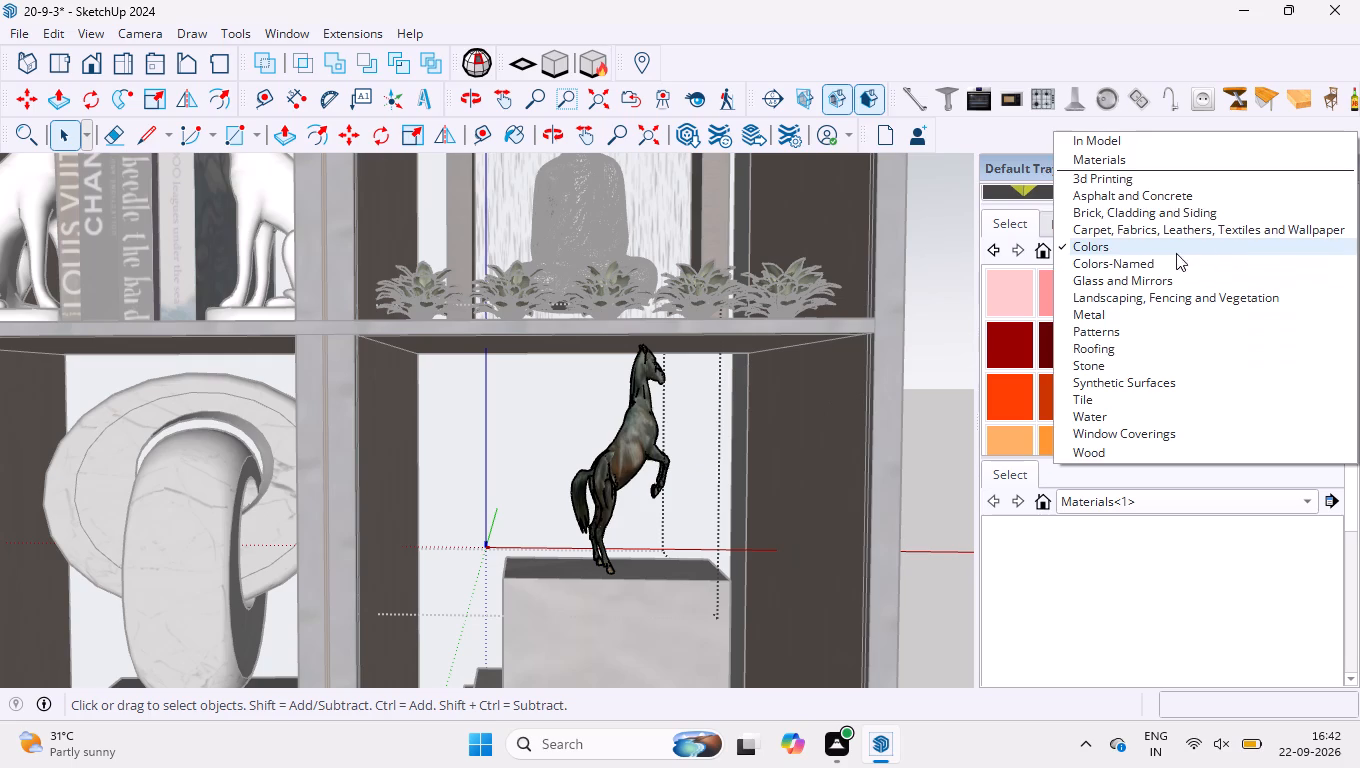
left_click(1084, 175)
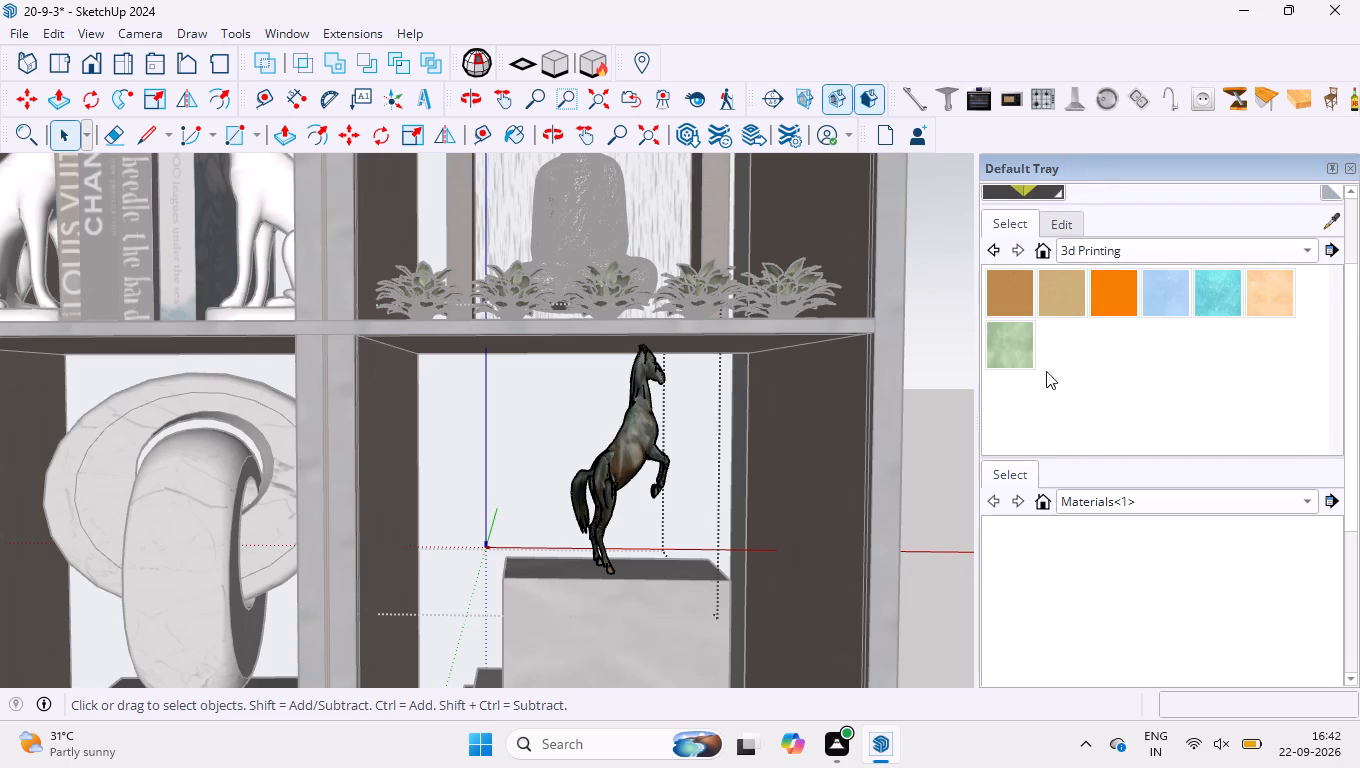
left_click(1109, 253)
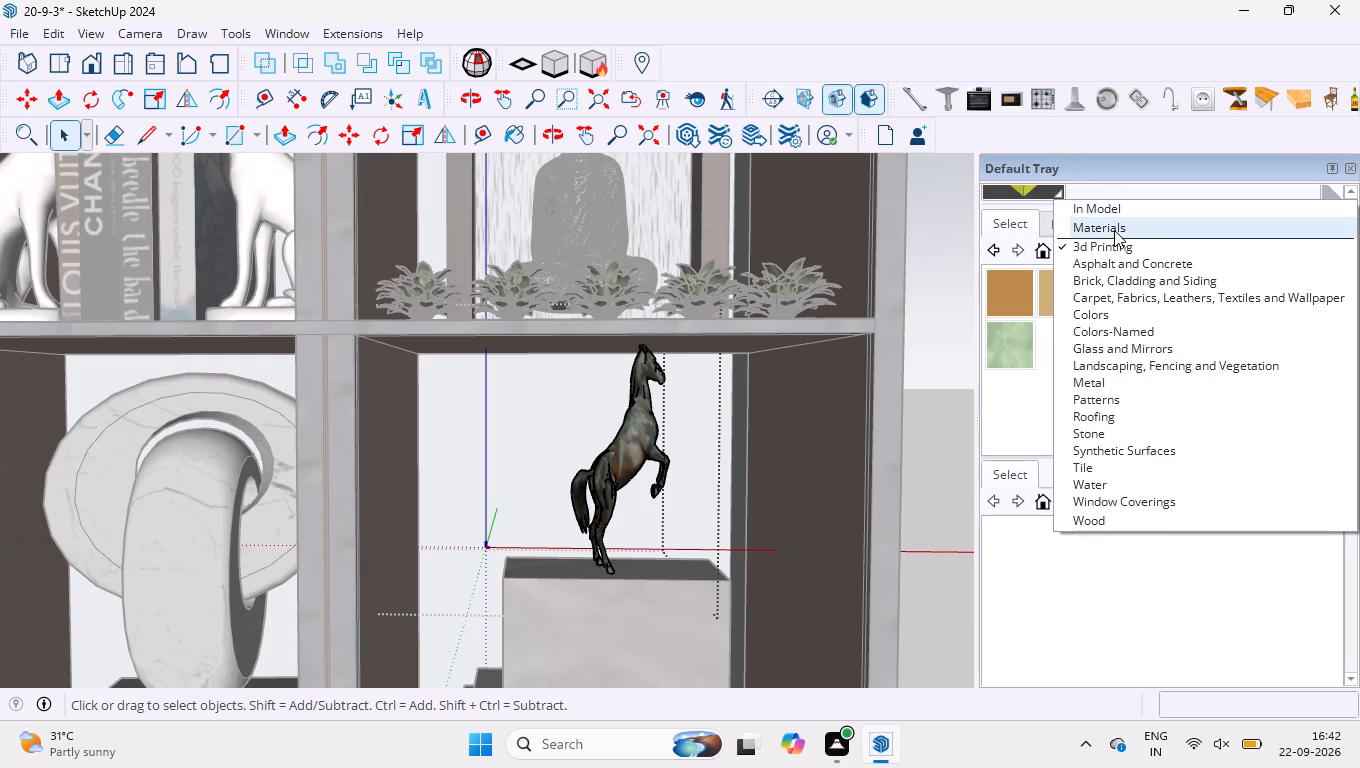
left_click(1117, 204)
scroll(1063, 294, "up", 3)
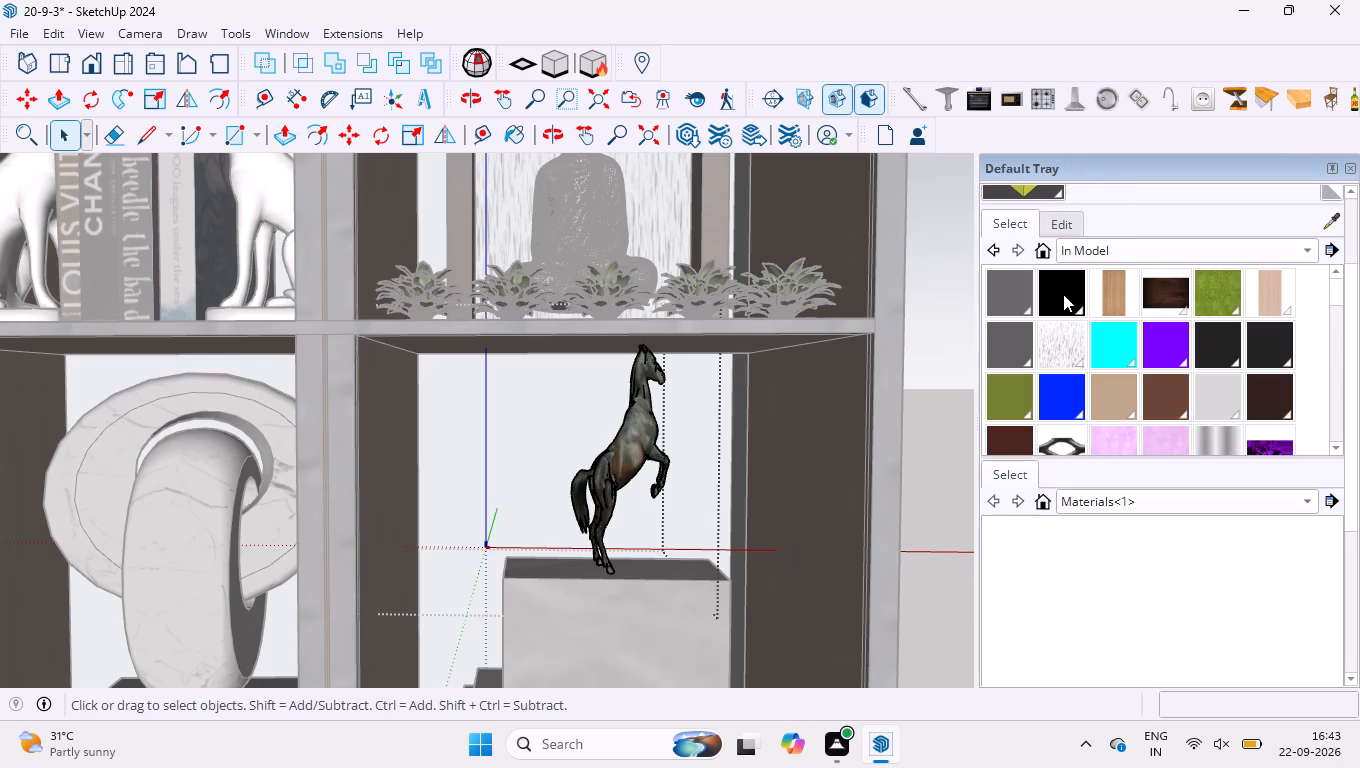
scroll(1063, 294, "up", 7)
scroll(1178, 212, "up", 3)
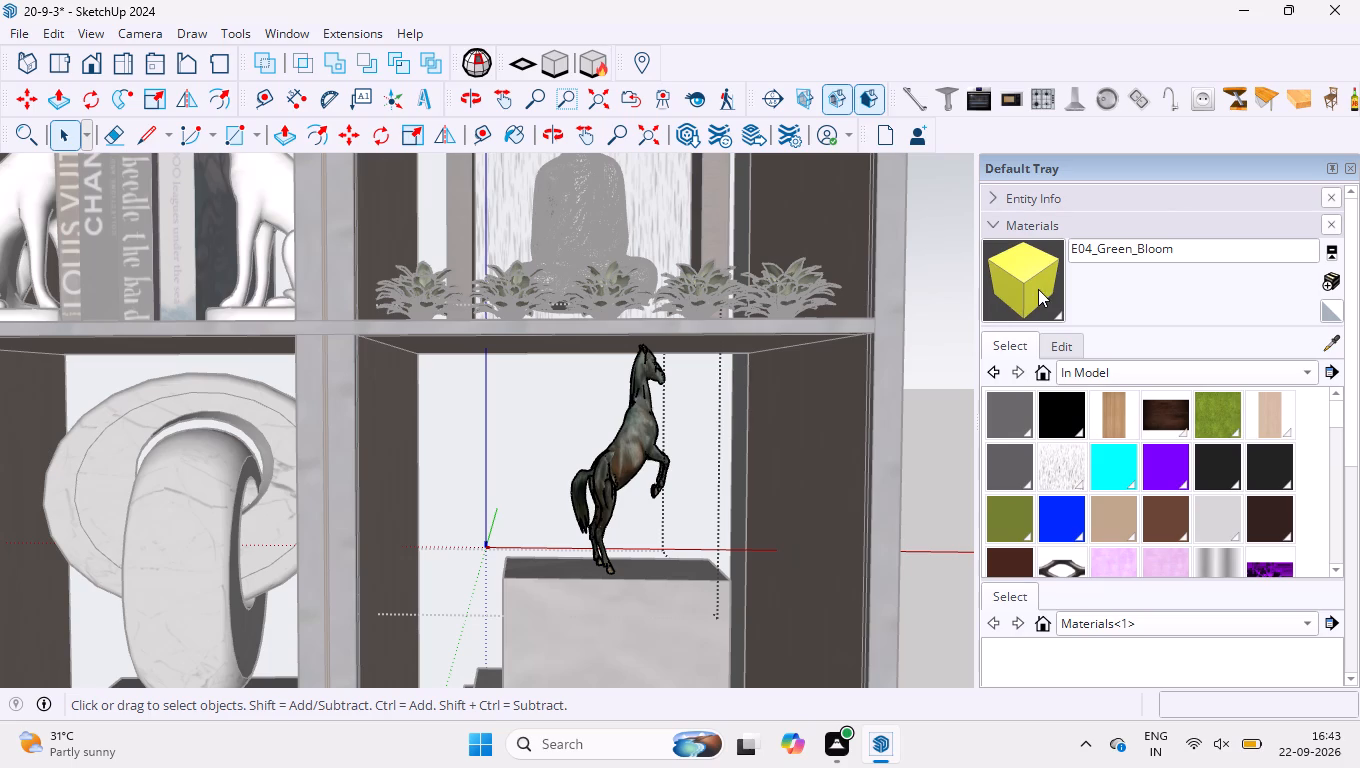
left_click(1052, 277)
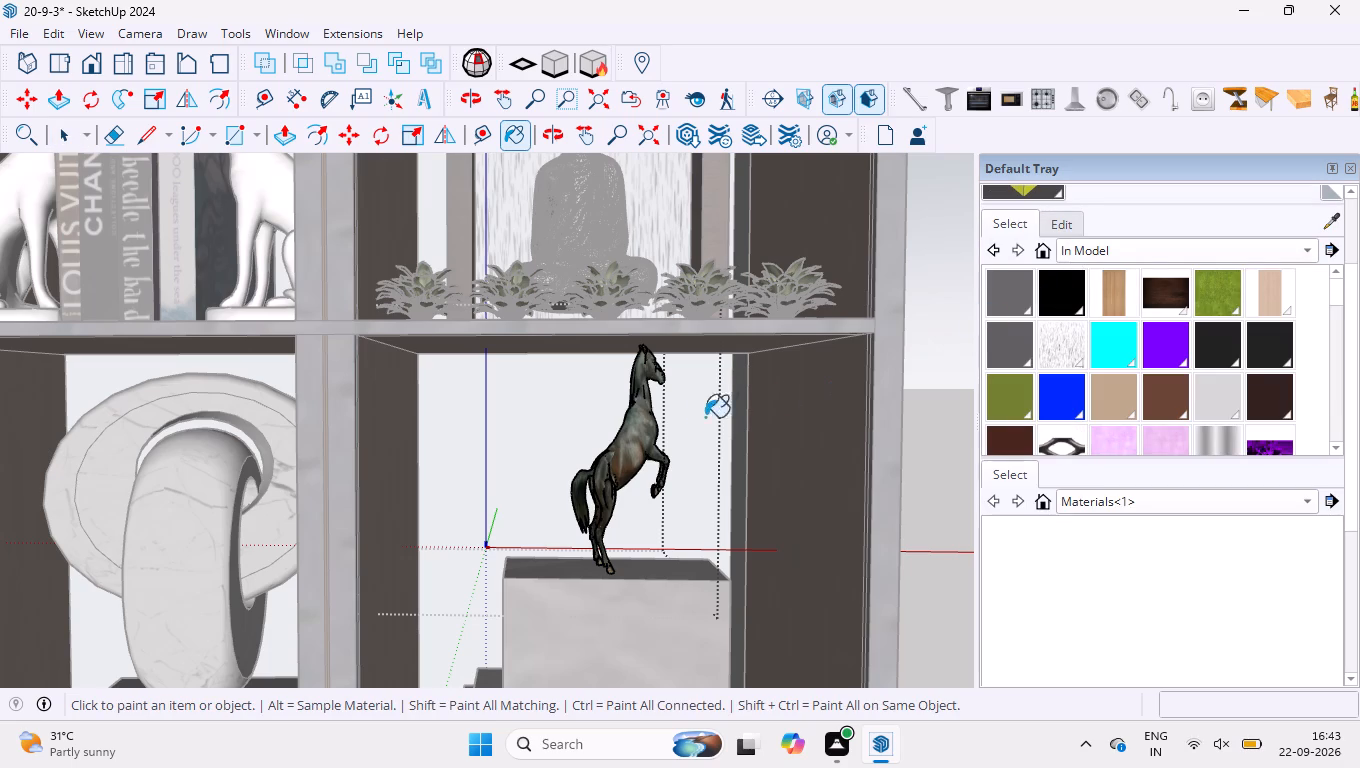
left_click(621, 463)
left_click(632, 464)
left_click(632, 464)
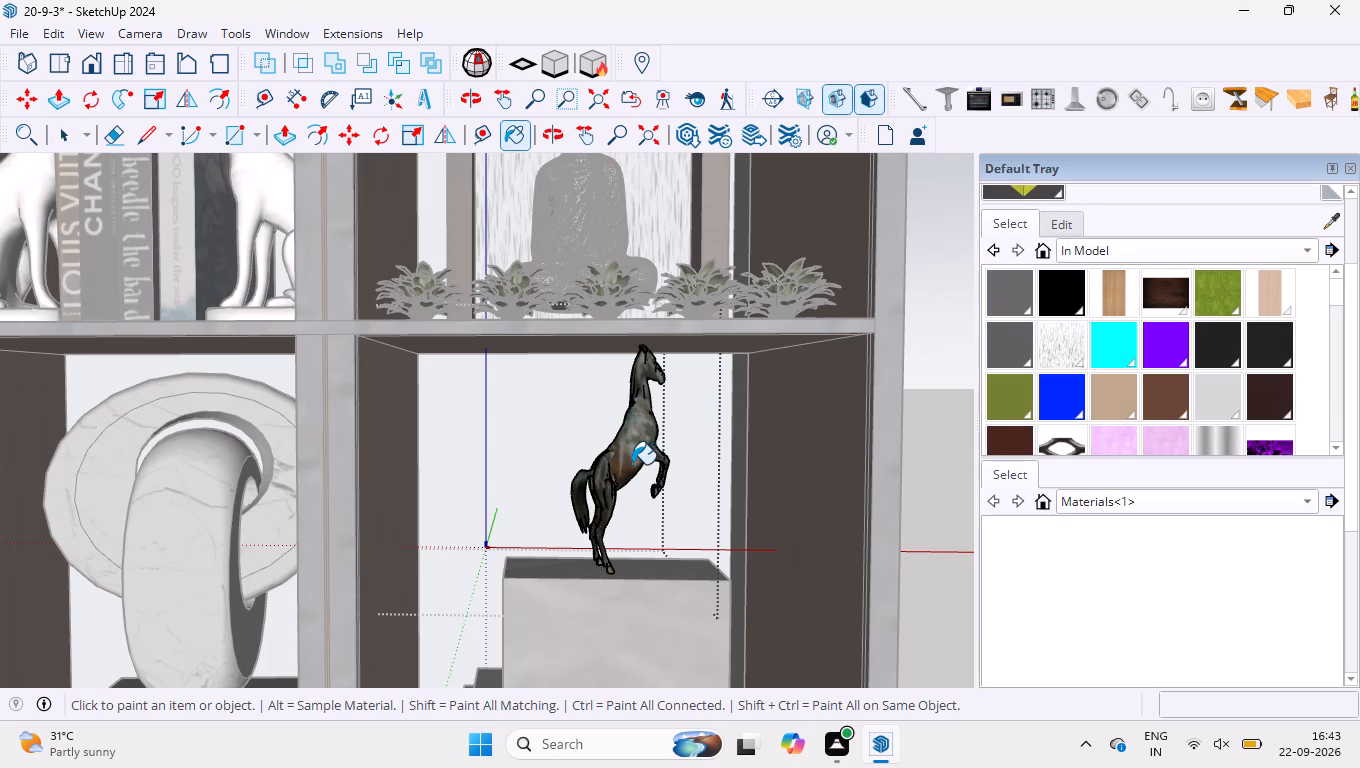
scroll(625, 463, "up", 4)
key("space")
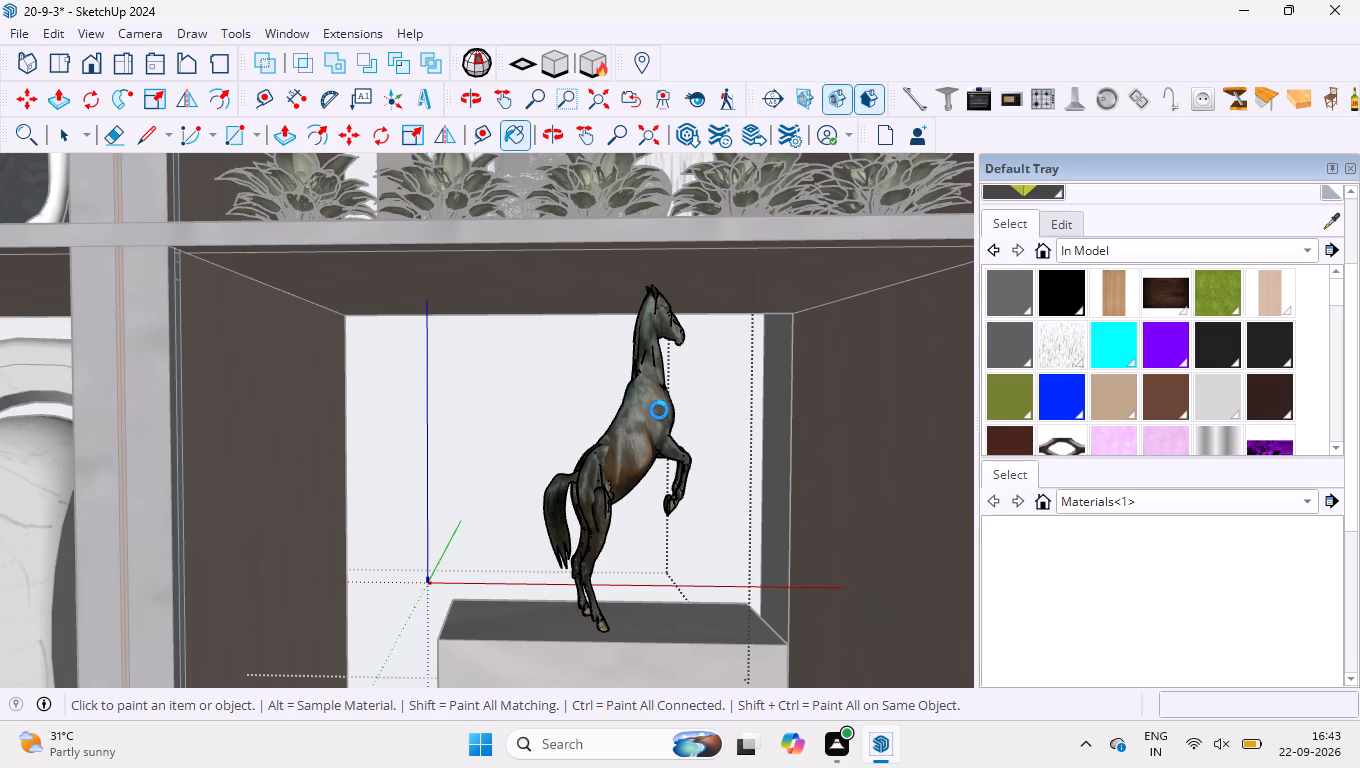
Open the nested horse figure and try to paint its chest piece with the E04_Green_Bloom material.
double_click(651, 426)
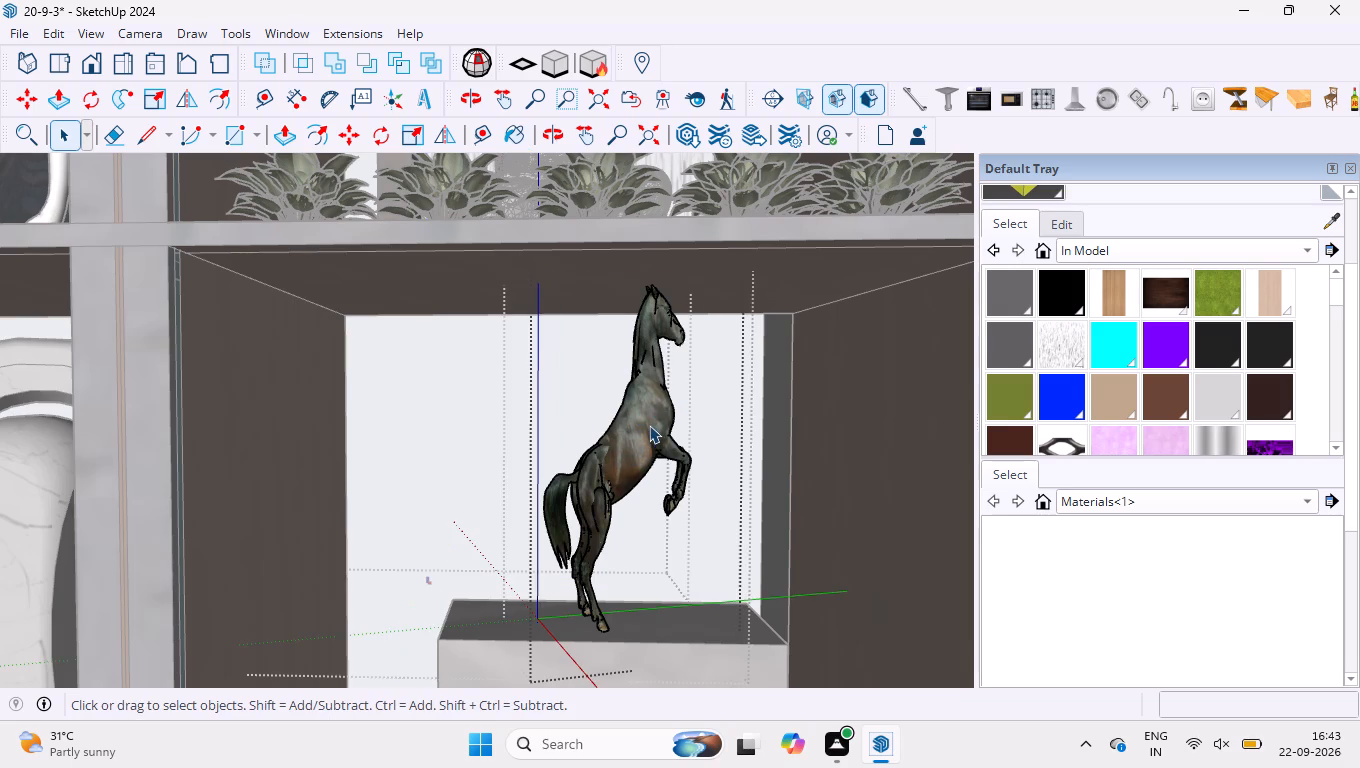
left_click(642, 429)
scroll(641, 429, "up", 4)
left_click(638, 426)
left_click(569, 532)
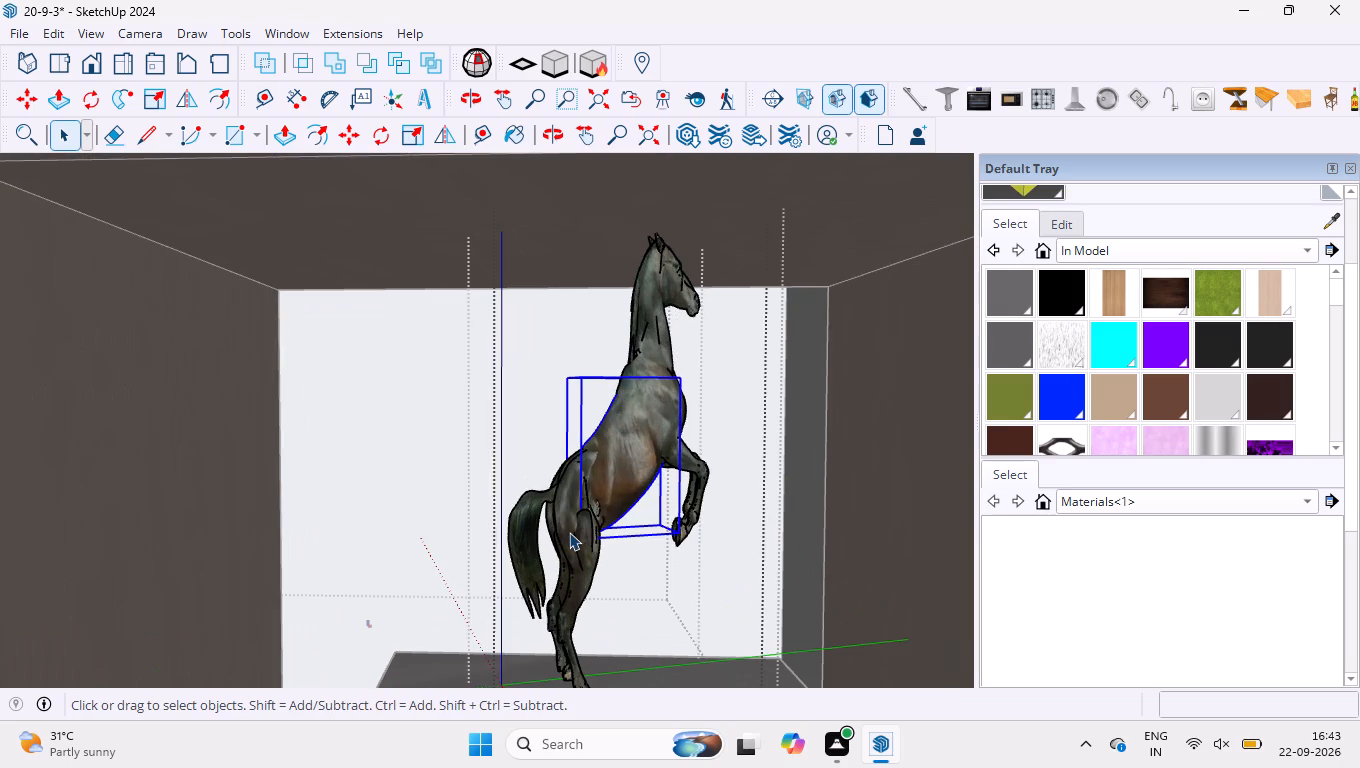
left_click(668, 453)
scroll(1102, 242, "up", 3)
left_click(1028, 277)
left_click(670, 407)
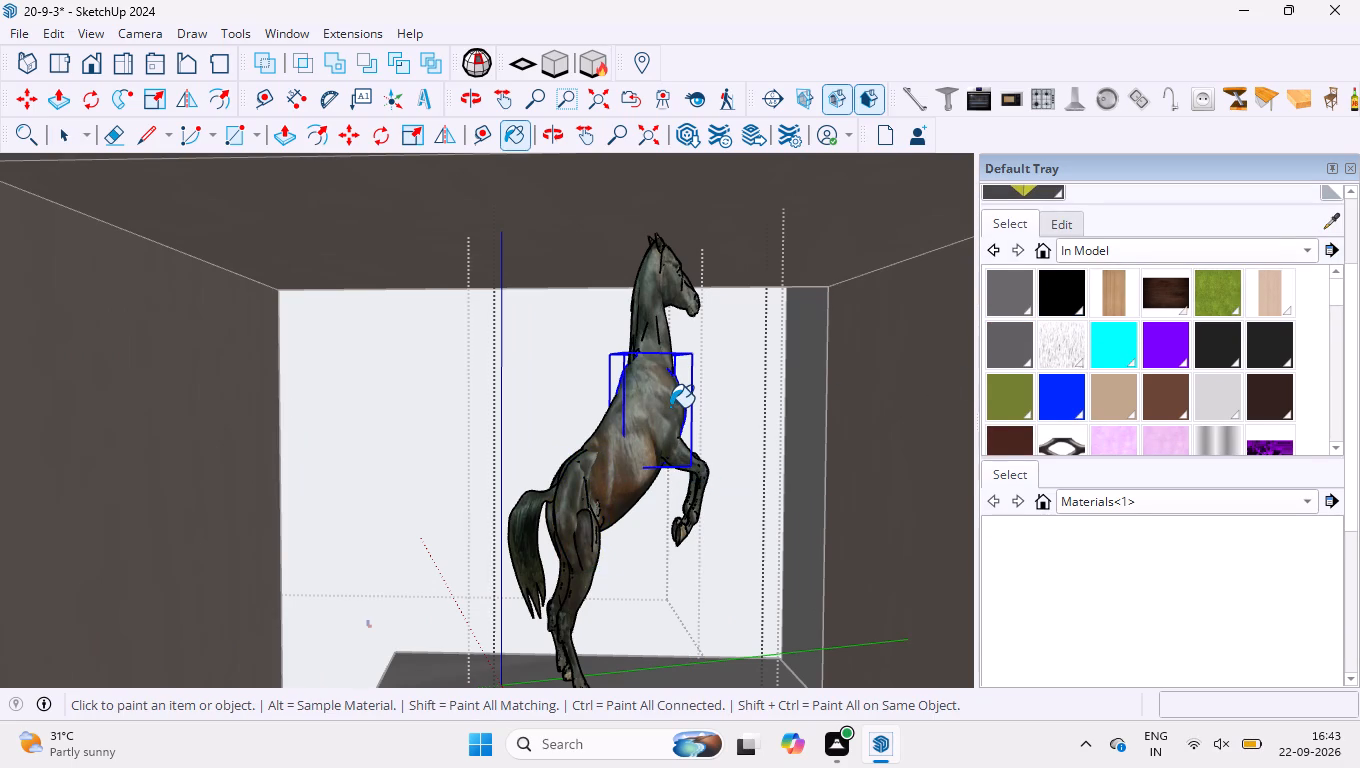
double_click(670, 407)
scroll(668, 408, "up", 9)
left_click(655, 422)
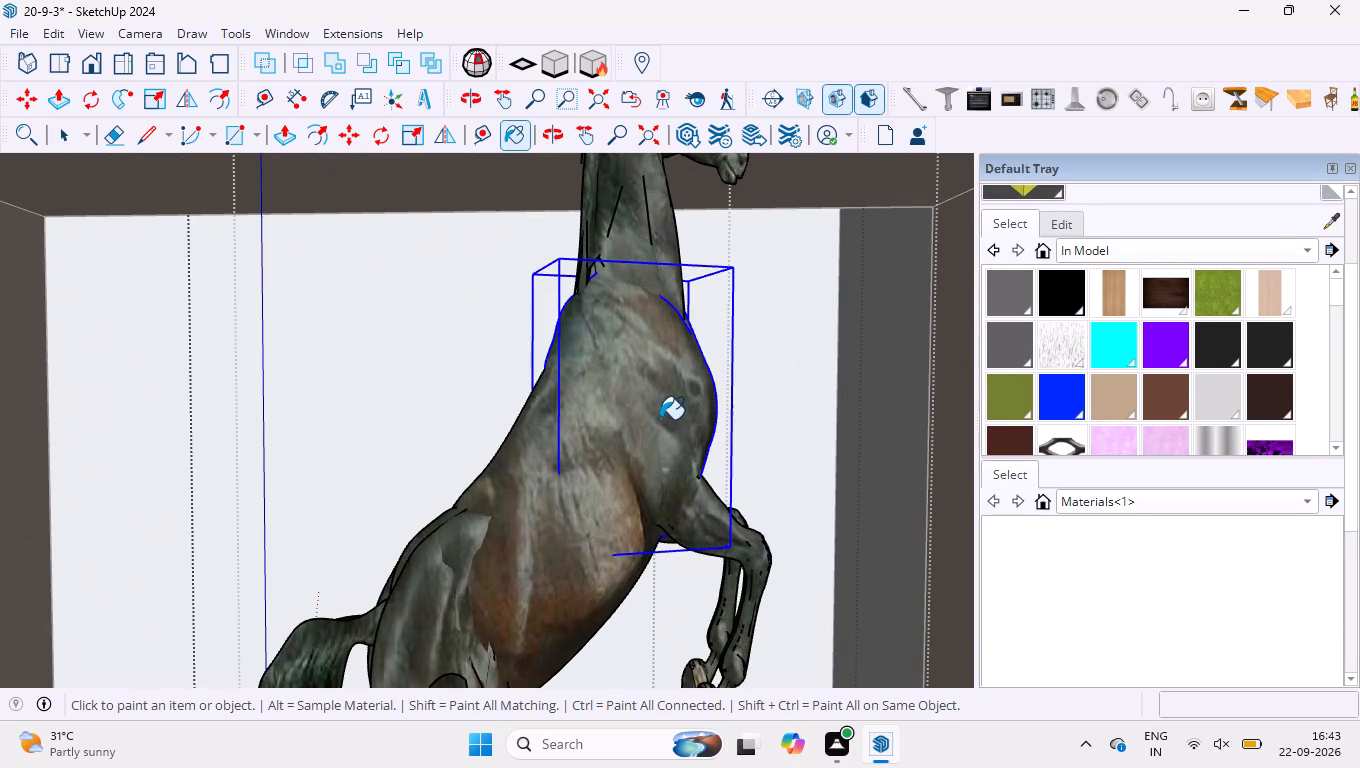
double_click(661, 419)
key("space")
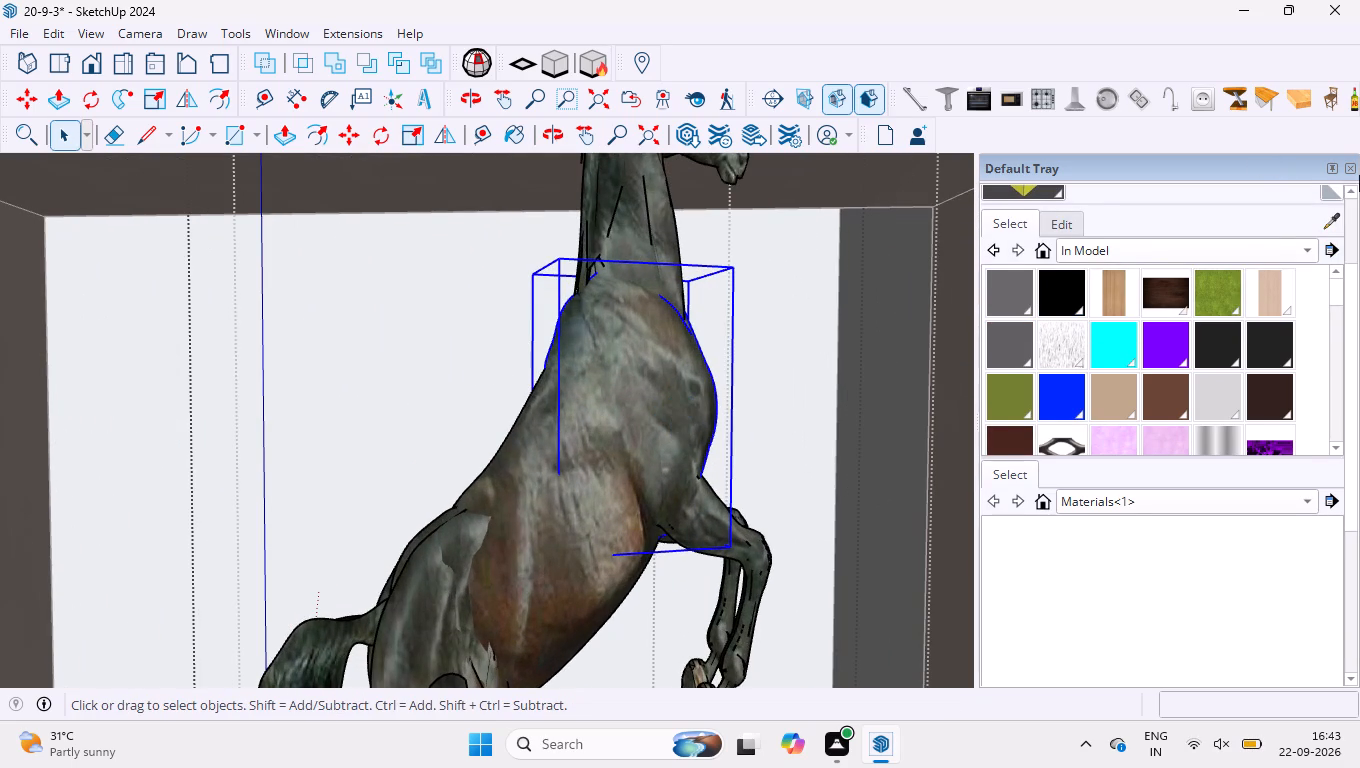
Leave the horse's nested editing and bring the whole TV wall unit into the standard front view.
left_click(1351, 168)
scroll(1030, 560, "down", 20)
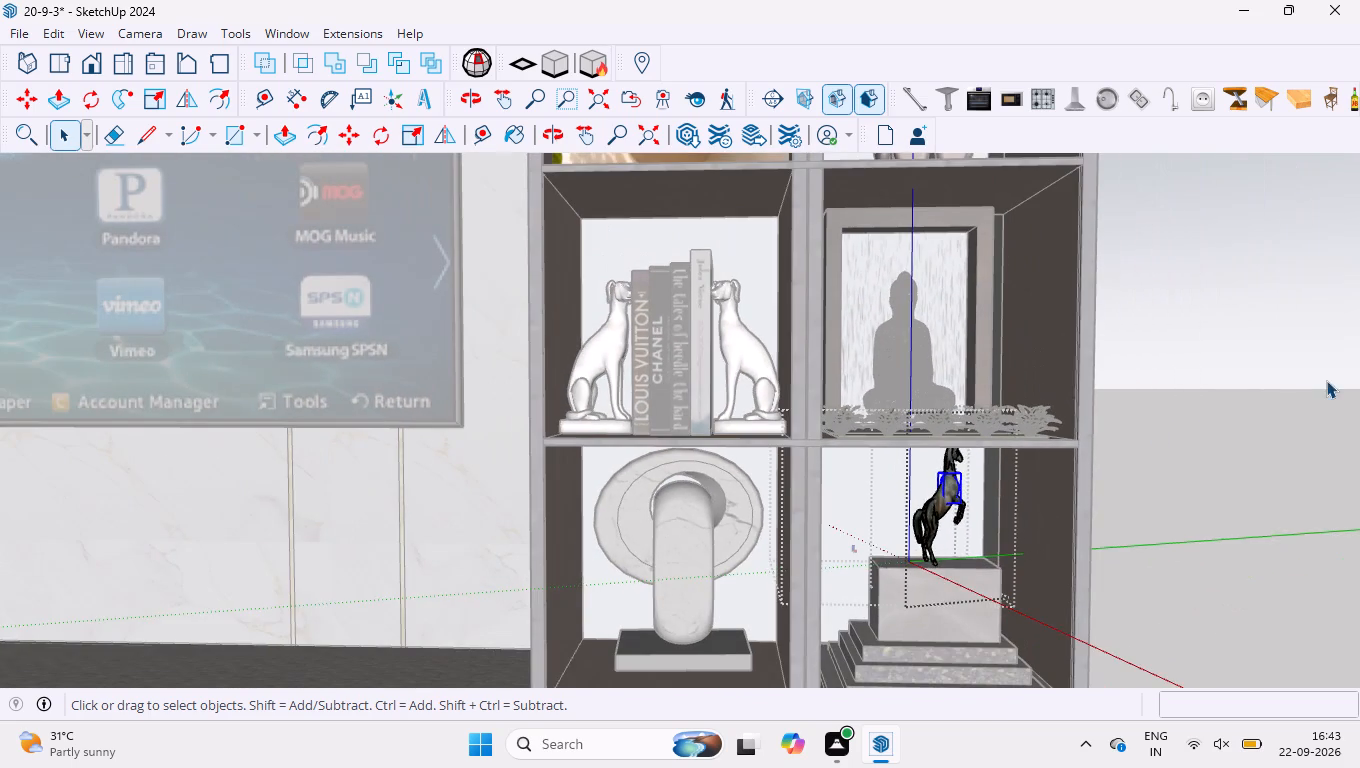
left_click(1268, 385)
scroll(1232, 400, "down", 5)
left_click(1226, 402)
scroll(1222, 405, "down", 3)
scroll(555, 264, "down", 1)
left_click(91, 67)
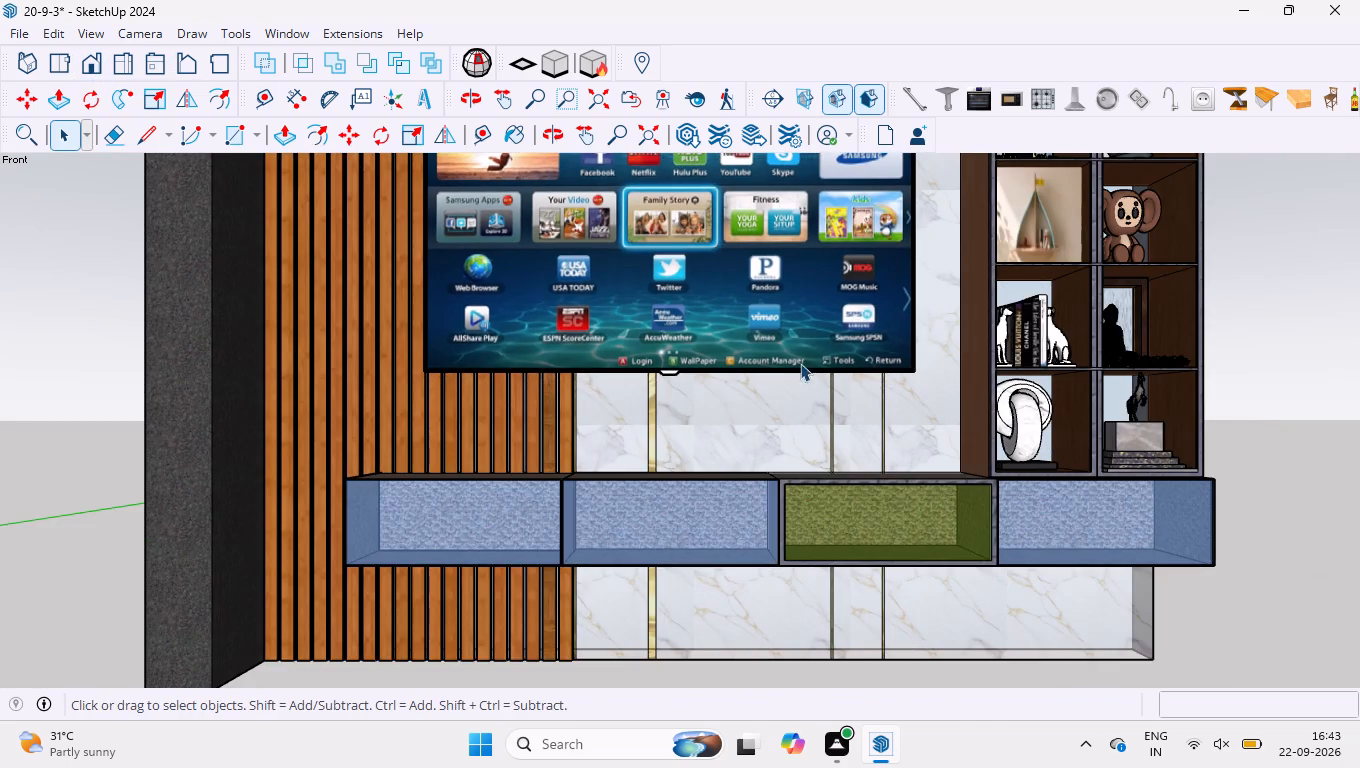
scroll(1007, 405, "down", 8)
scroll(1085, 289, "up", 3)
middle_click_drag(1007, 288, 1007, 304)
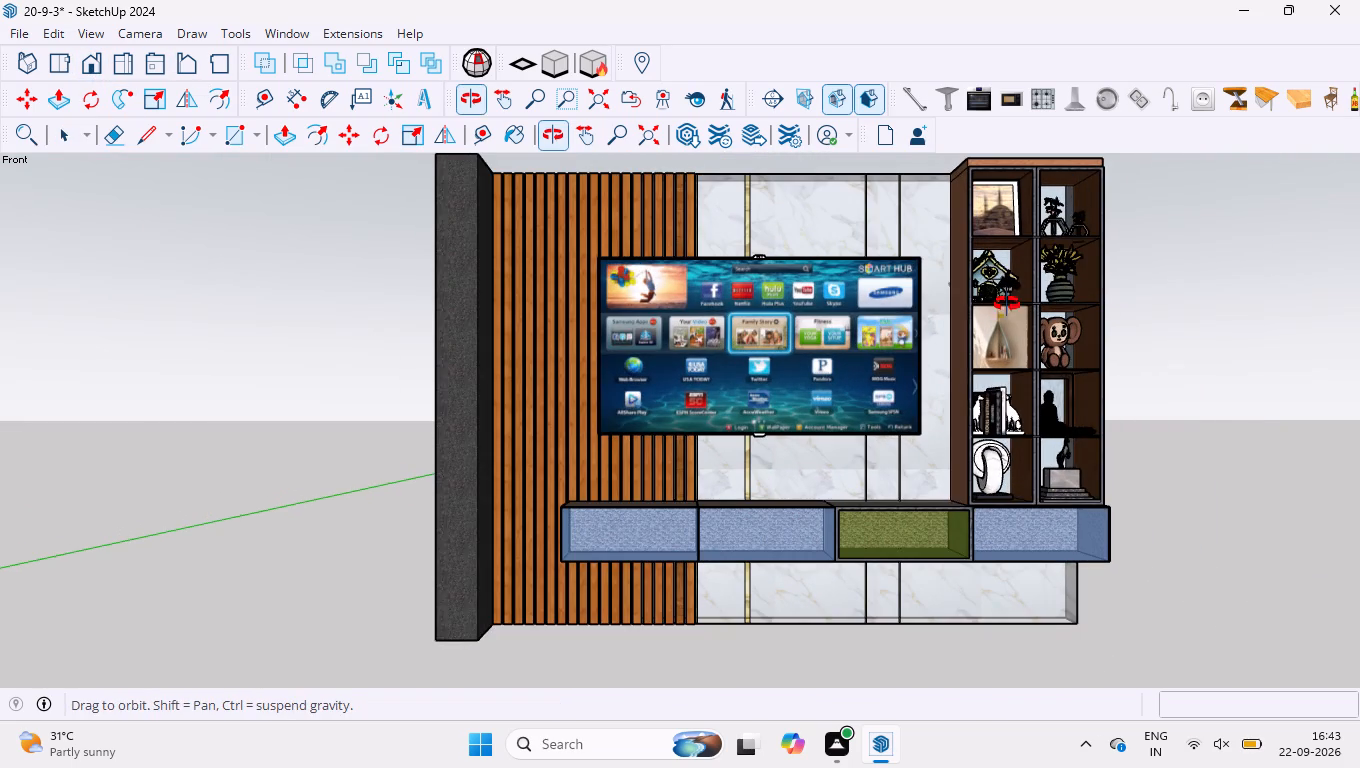
Return the TV wall unit to the standard front view and save the model.
middle_click_drag(1007, 304, 949, 308)
scroll(967, 286, "down", 4)
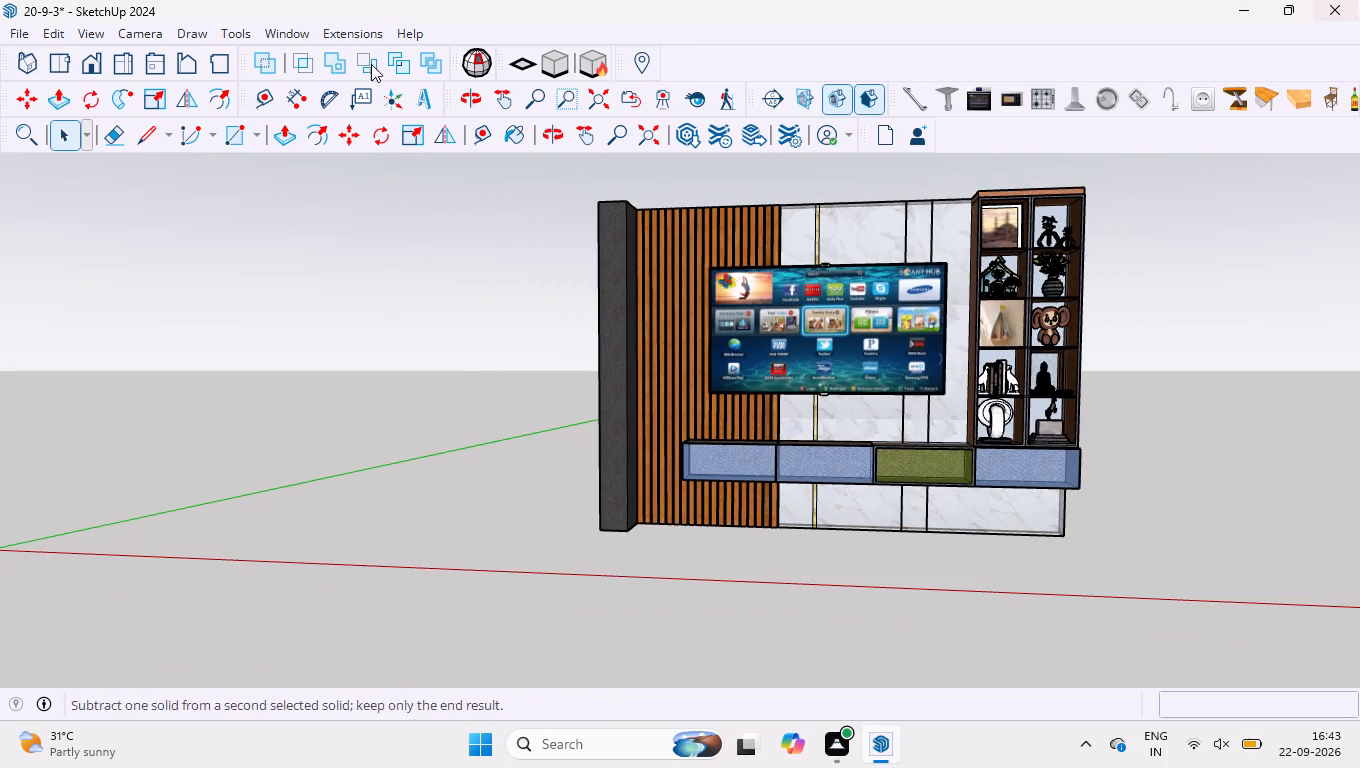
left_click_drag(957, 390, 851, 420)
left_click(1160, 355)
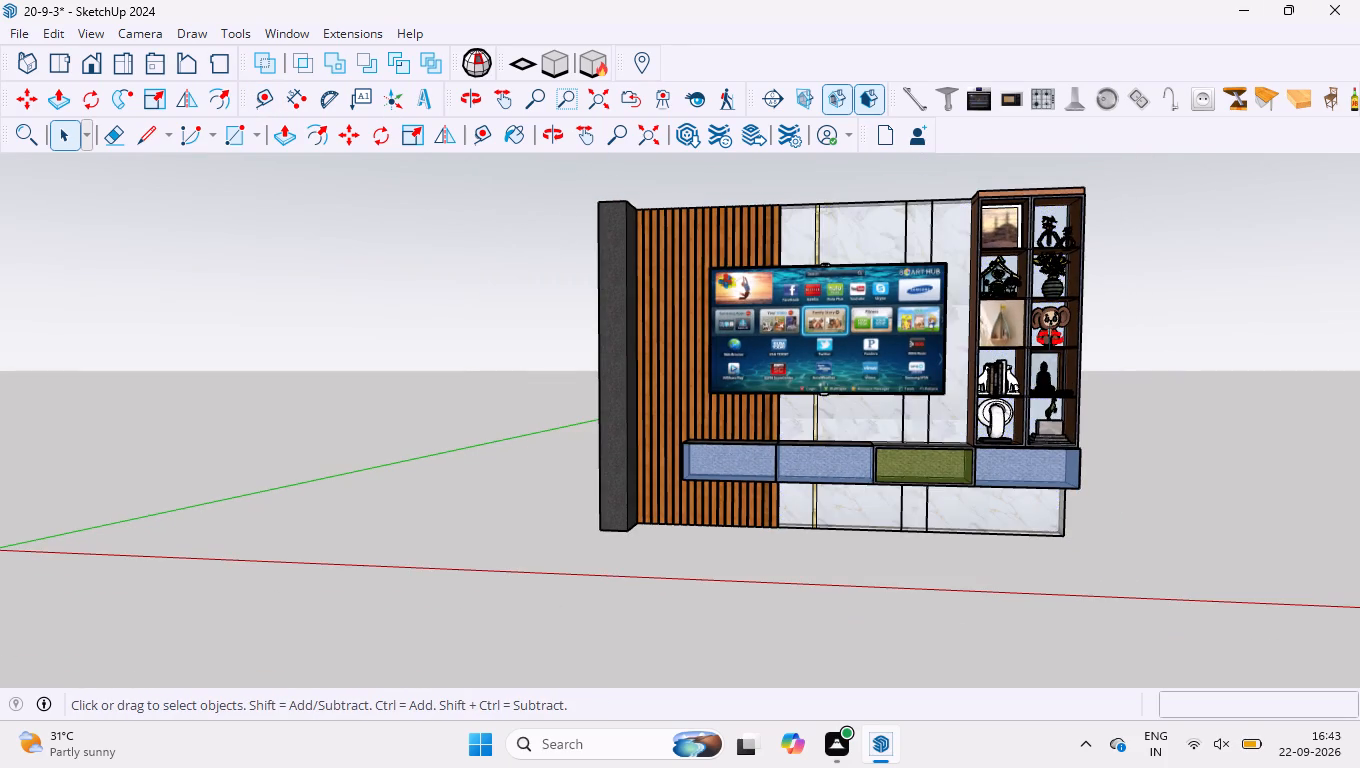
middle_click_drag(1050, 339, 835, 422)
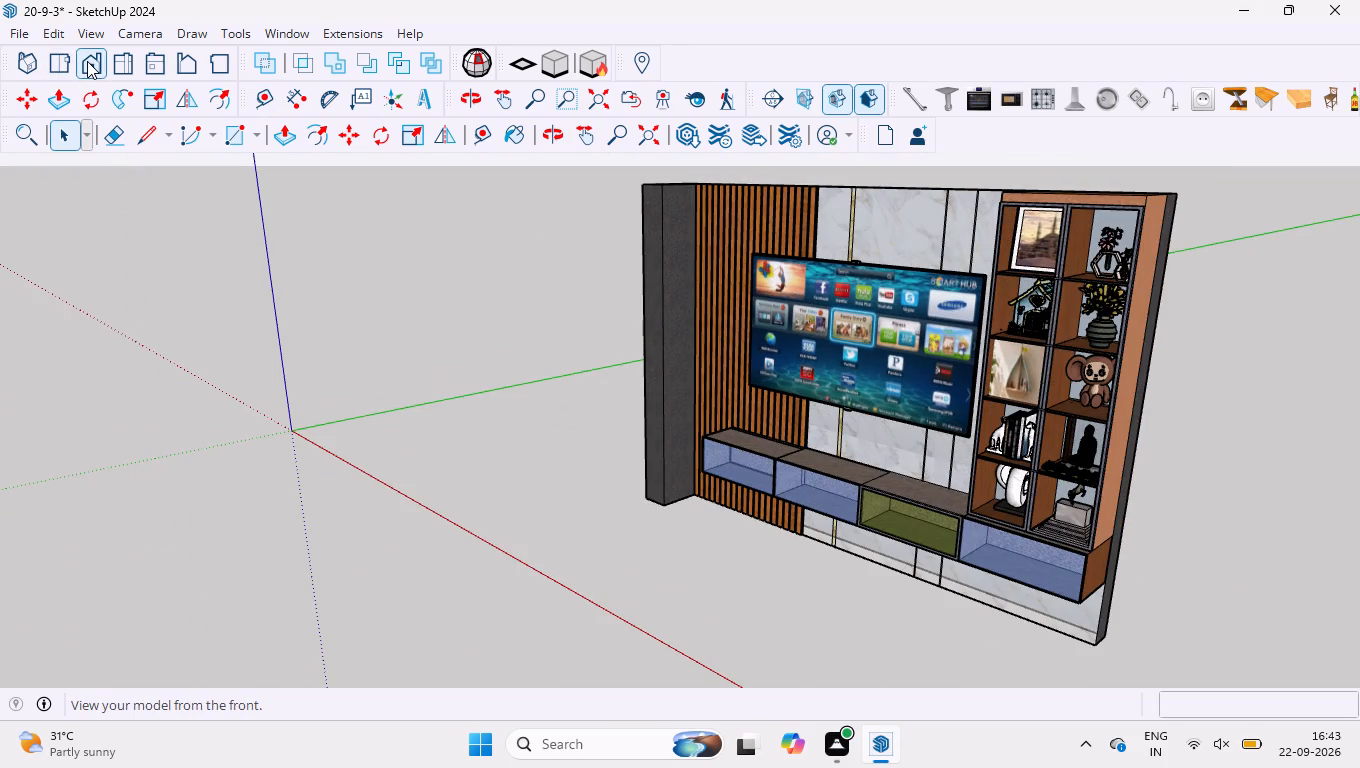
left_click(87, 61)
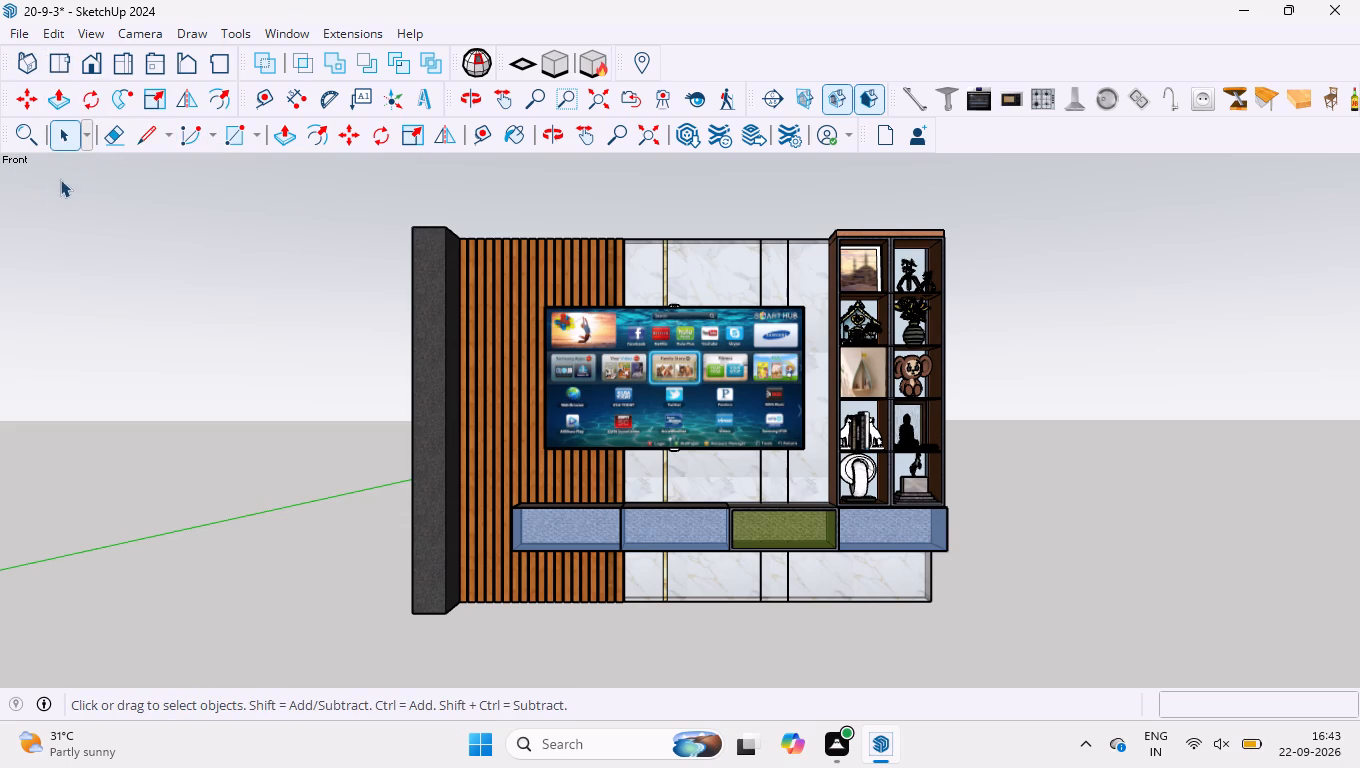
key("ctrl+s")
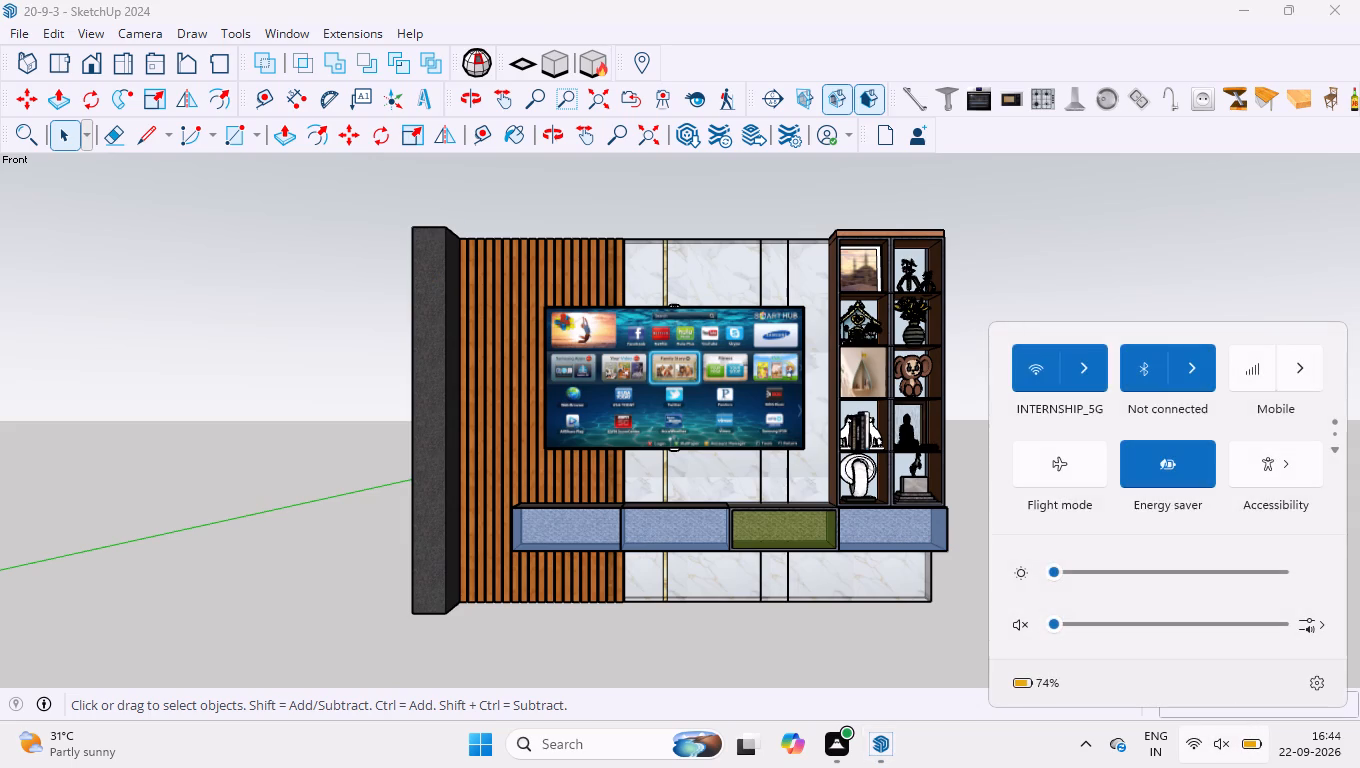
left_click(1042, 263)
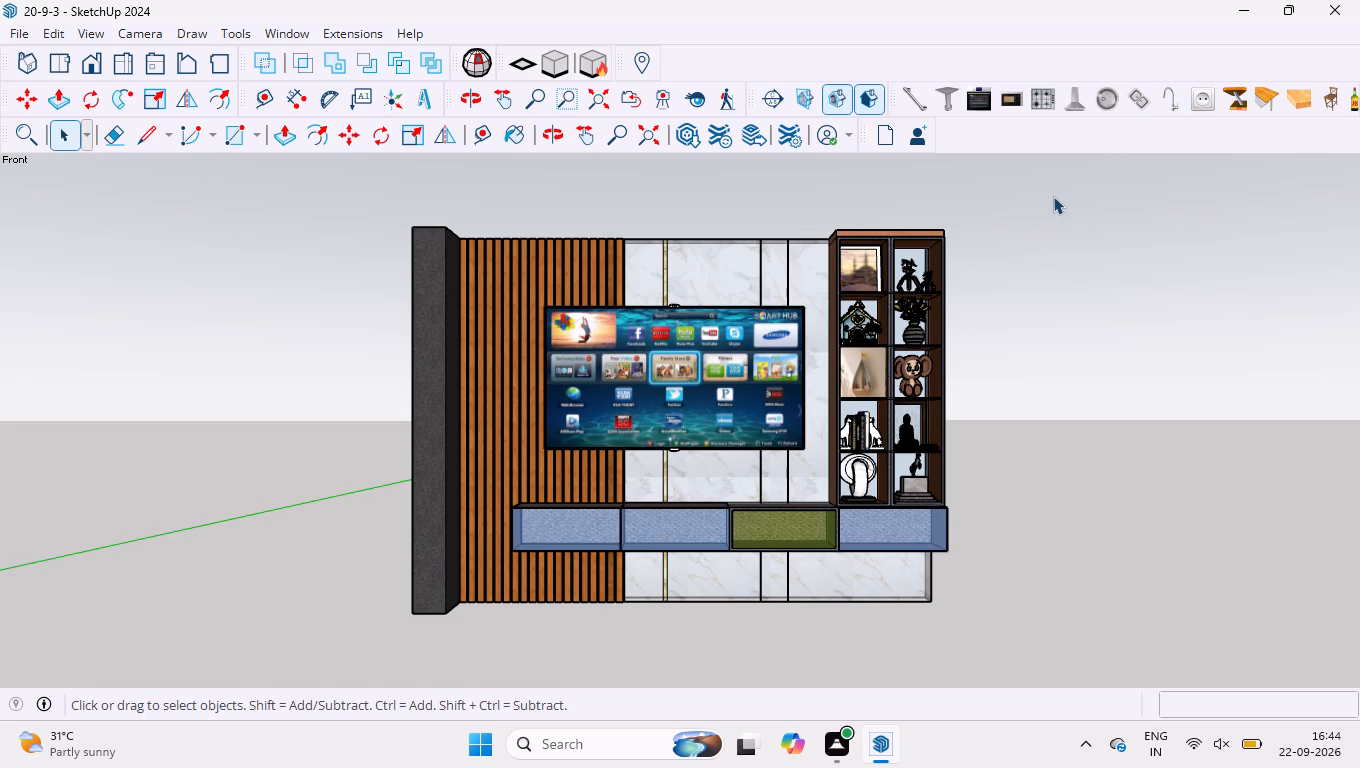
Examine the decorations in each open shelf compartment up close, from the framed picture down to the horse statue, ending in the standard front view.
scroll(816, 336, "up", 1)
scroll(725, 345, "up", 6)
scroll(725, 349, "down", 2)
scroll(1086, 148, "up", 1)
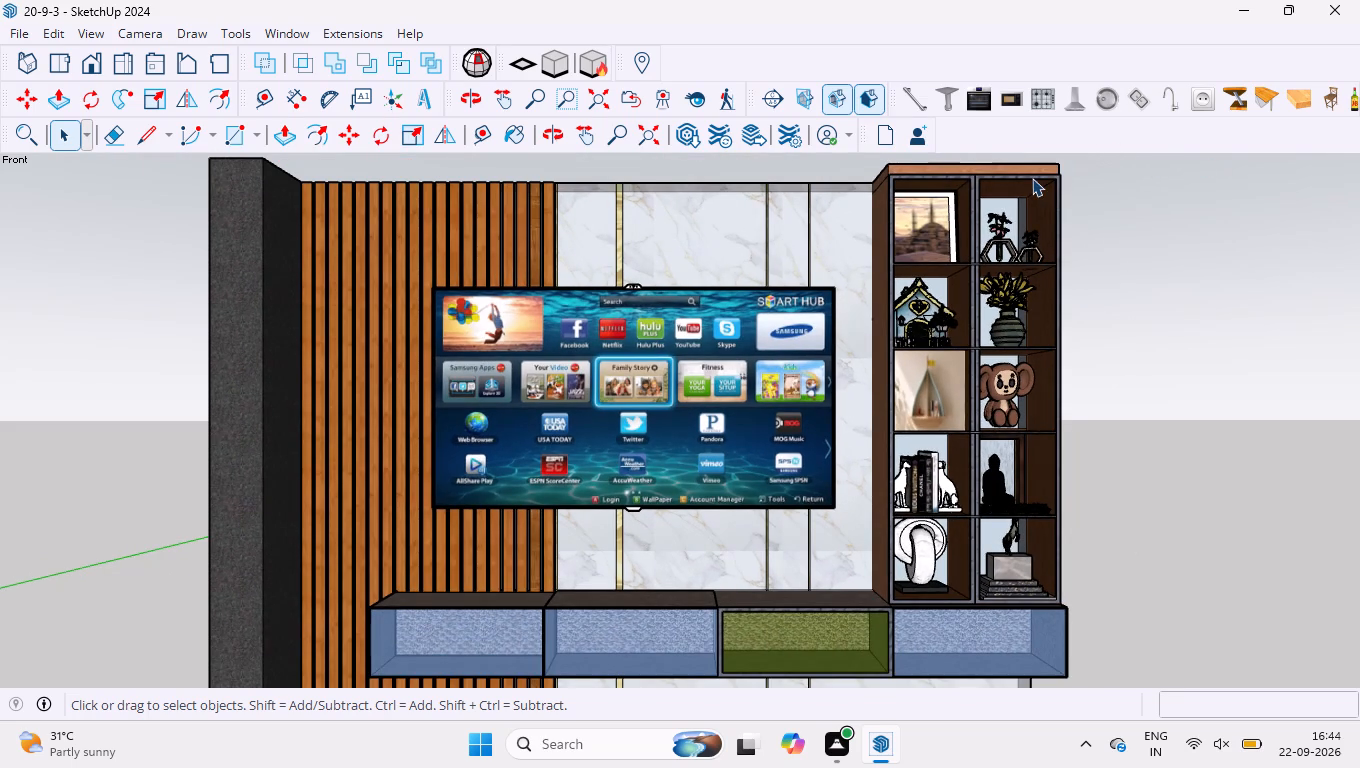
scroll(1032, 178, "up", 10)
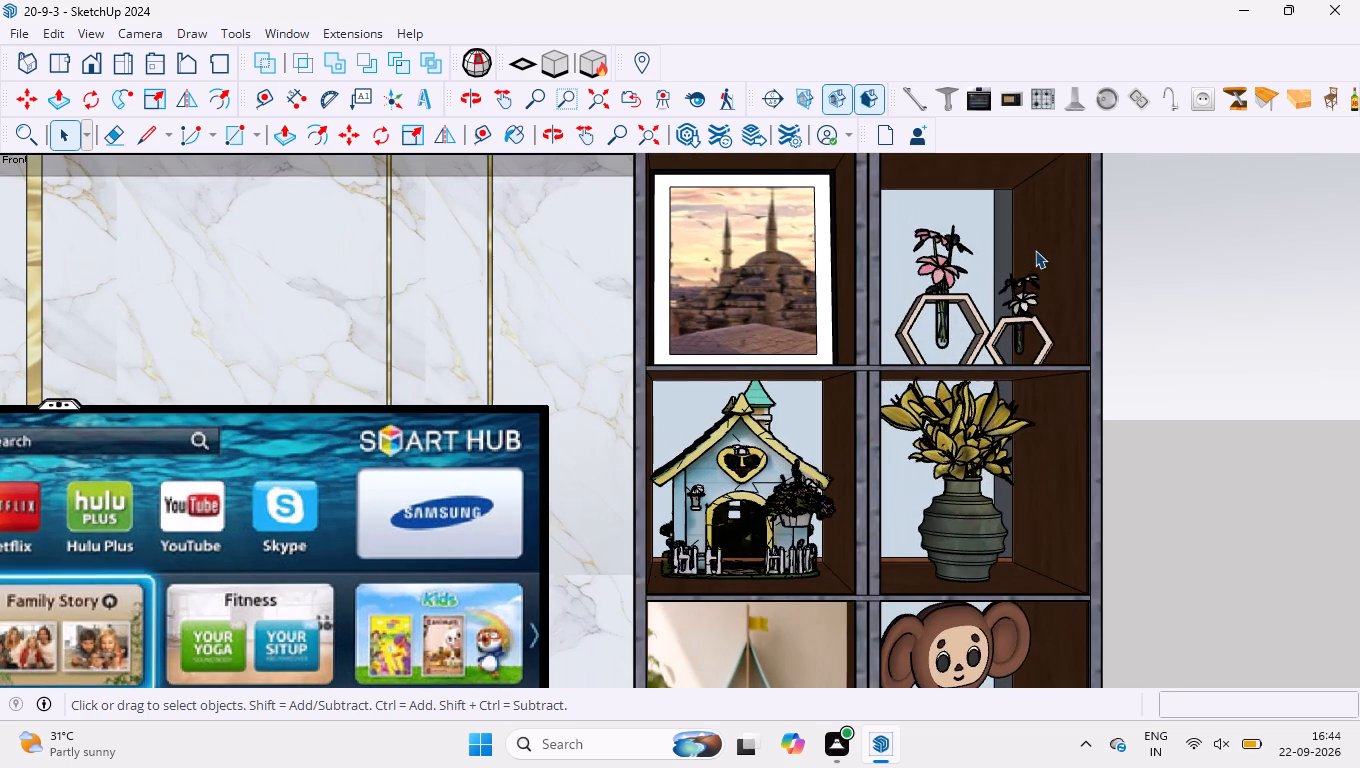
scroll(1016, 251, "down", 2)
scroll(995, 363, "down", 1)
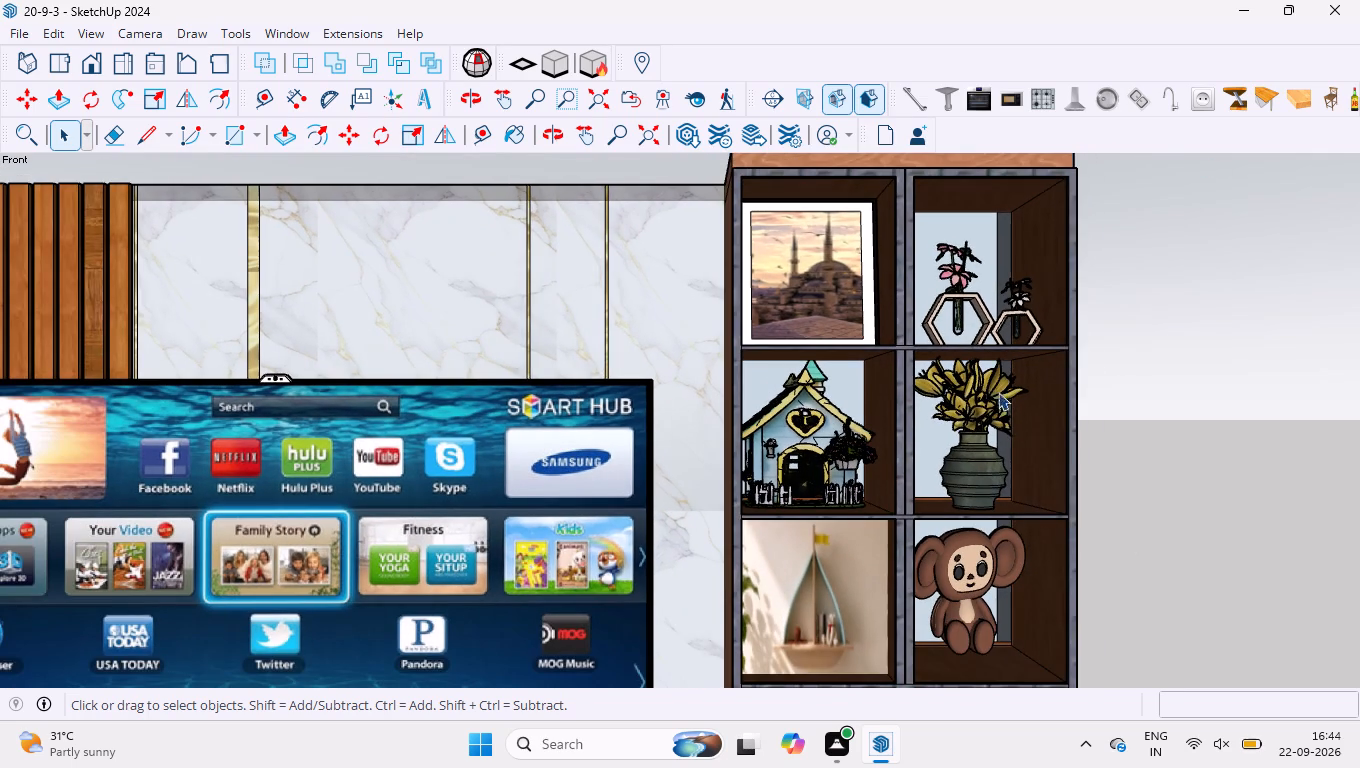
middle_click_drag(1155, 468, 1157, 422)
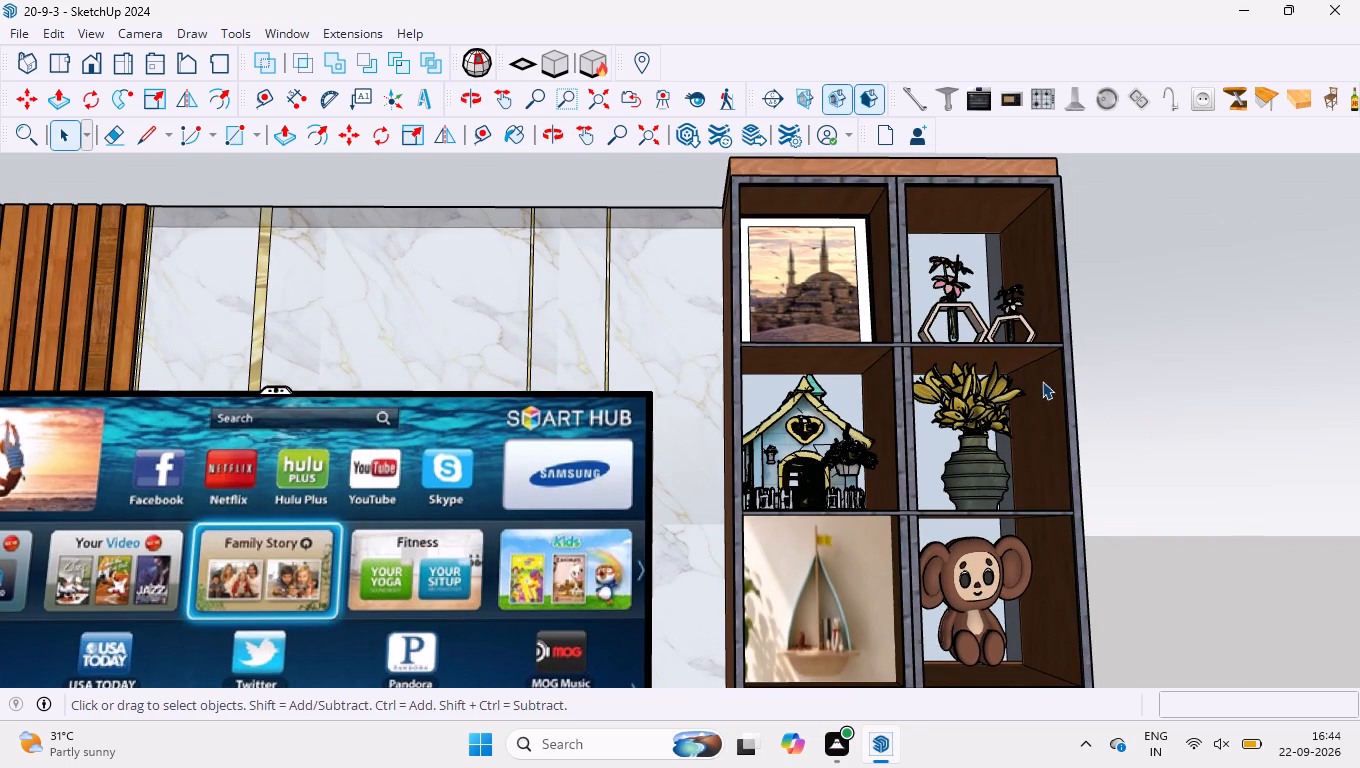
scroll(1030, 387, "down", 4)
scroll(961, 600, "up", 3)
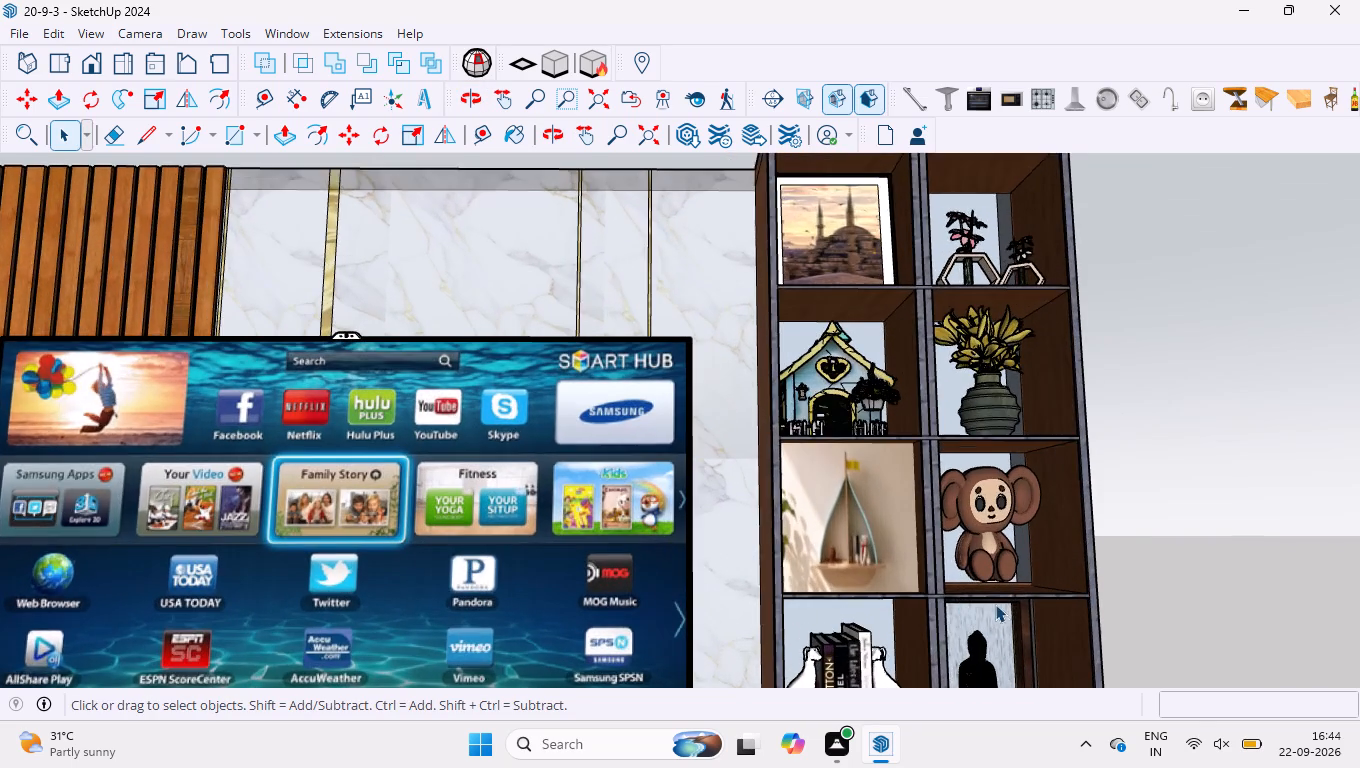
scroll(982, 592, "up", 2)
scroll(957, 541, "down", 7)
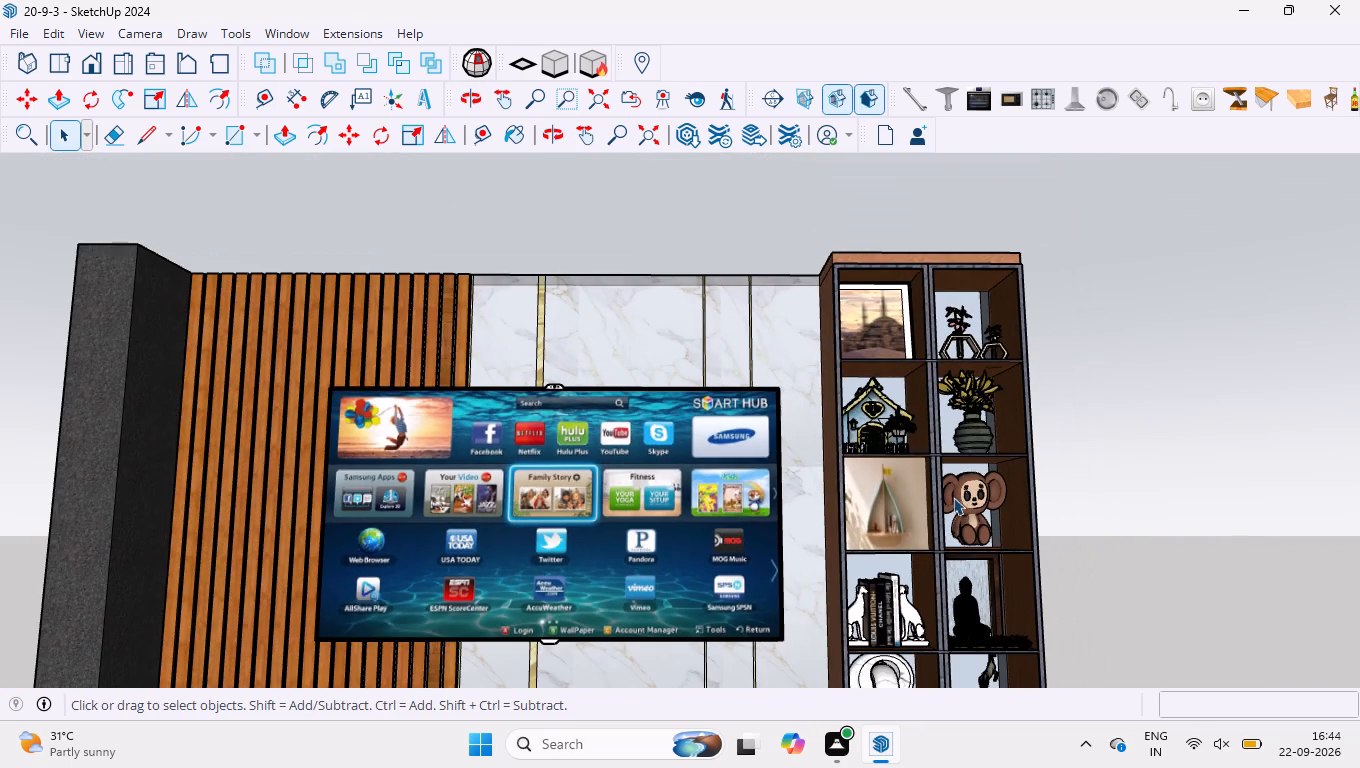
scroll(948, 680, "up", 10)
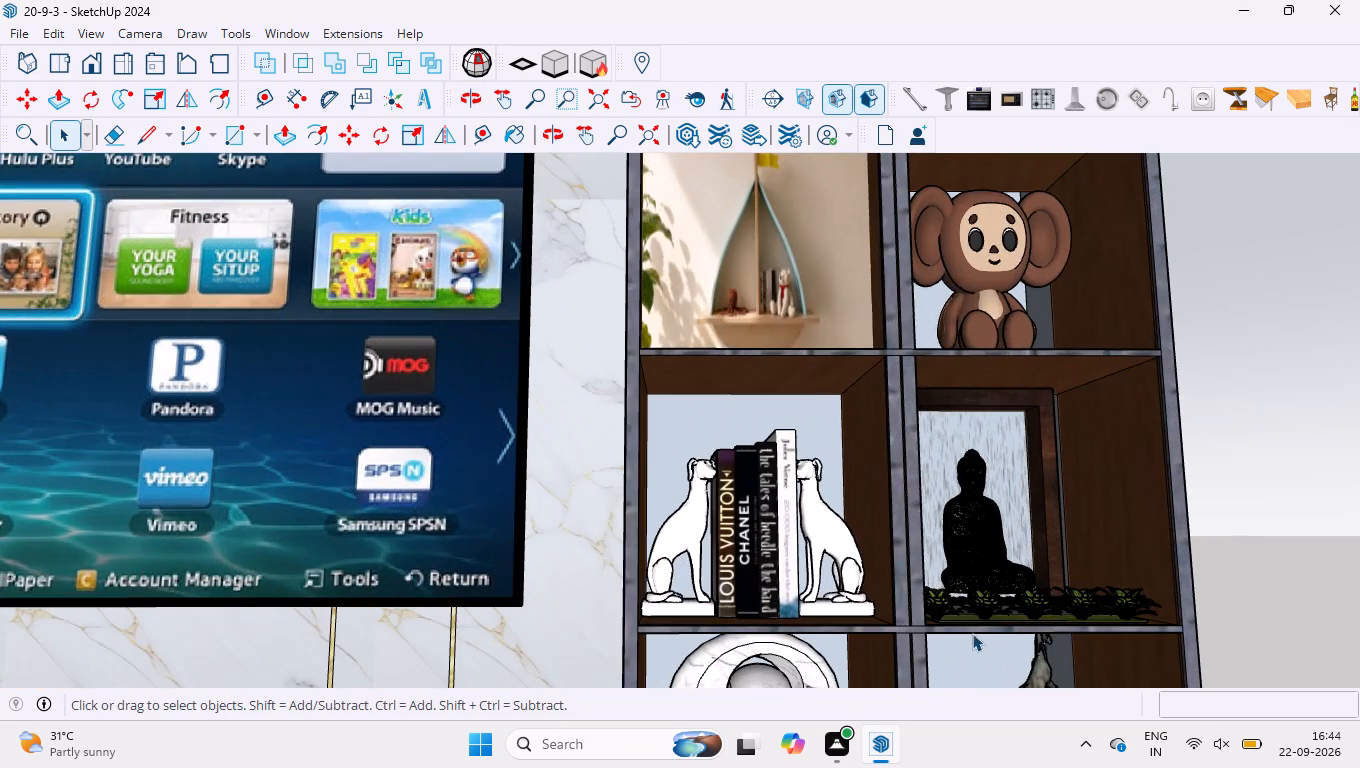
scroll(873, 346, "down", 10)
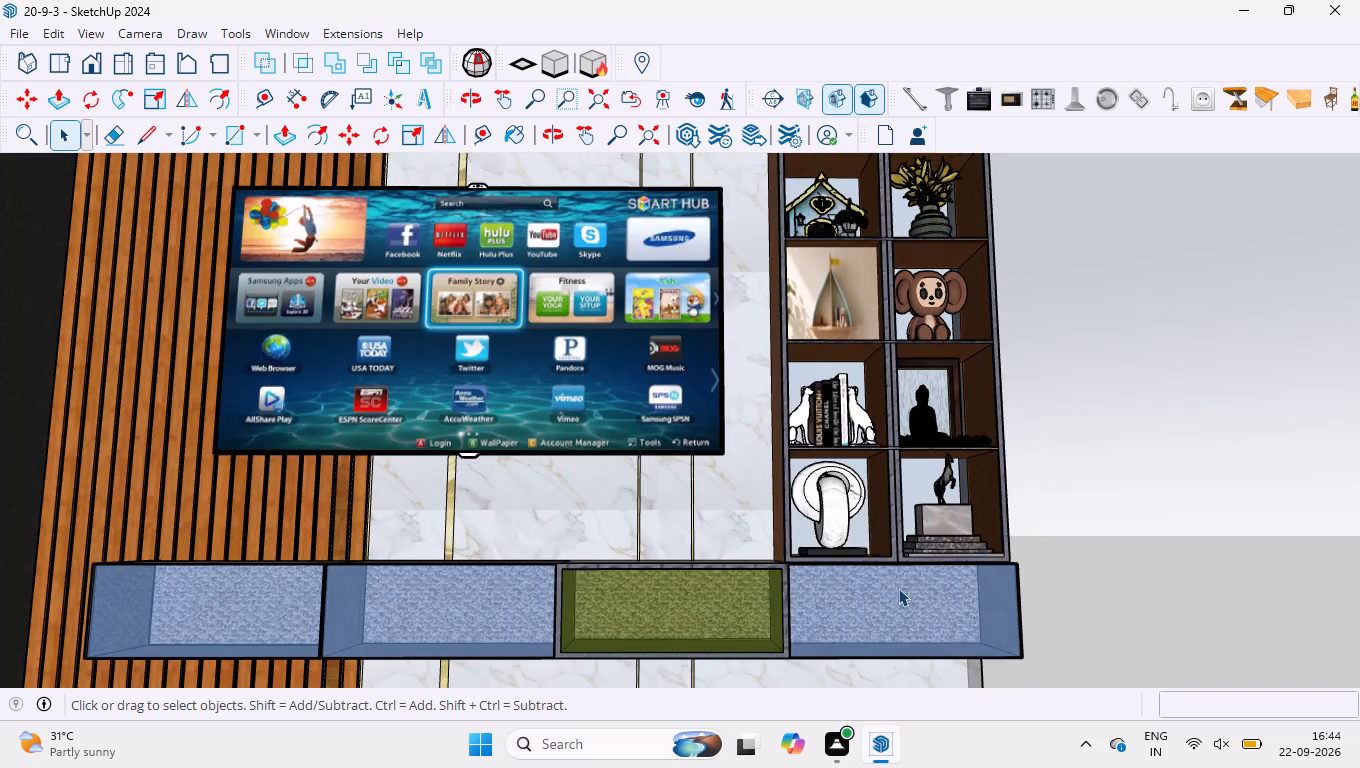
scroll(899, 595, "up", 6)
scroll(924, 389, "up", 2)
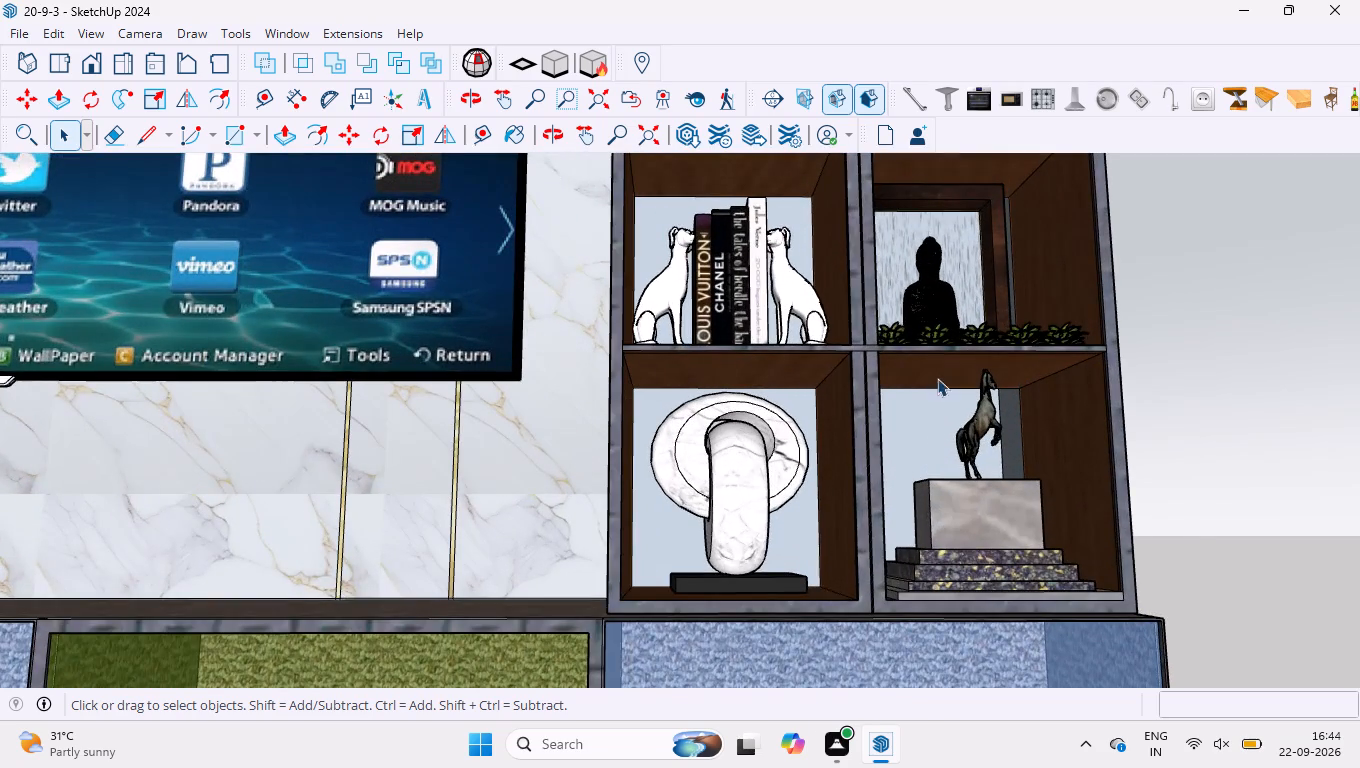
scroll(966, 375, "up", 3)
scroll(966, 368, "down", 20)
scroll(966, 368, "down", 2)
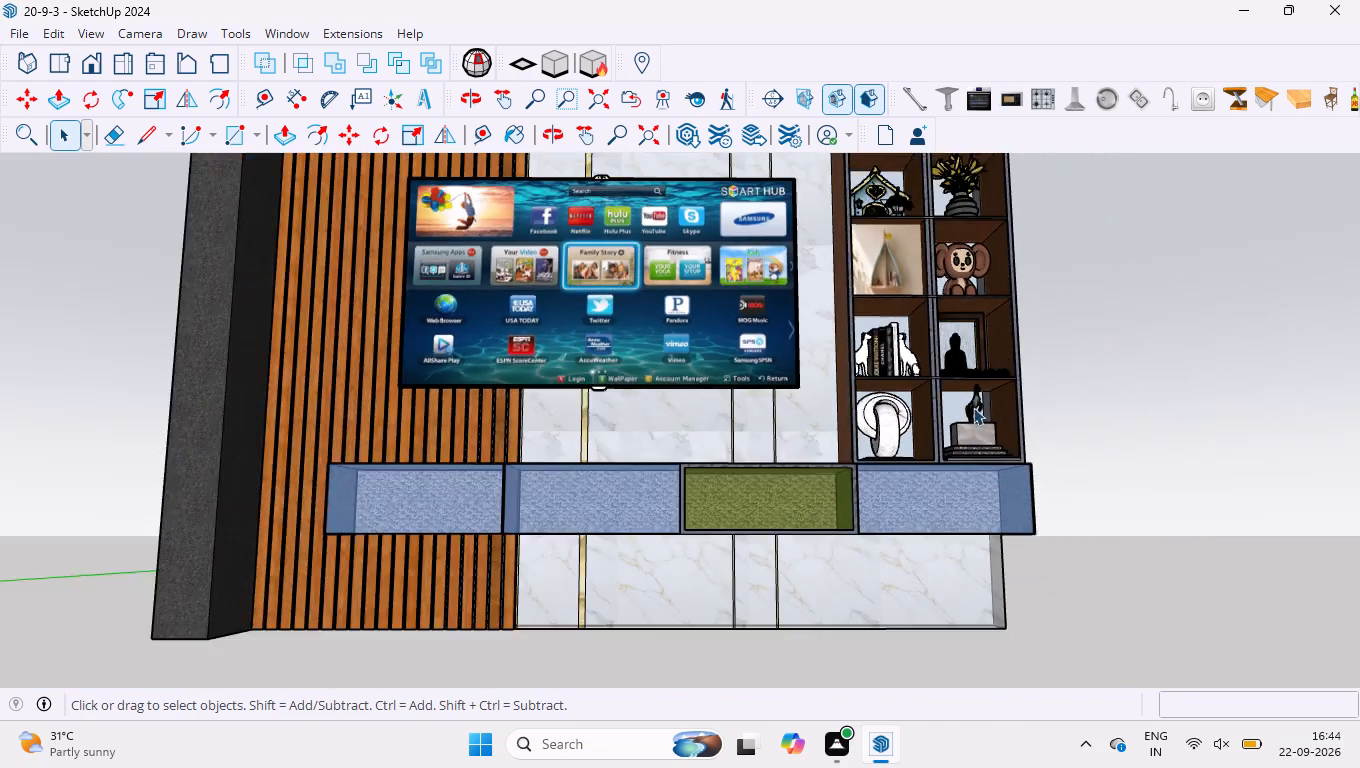
scroll(973, 407, "down", 9)
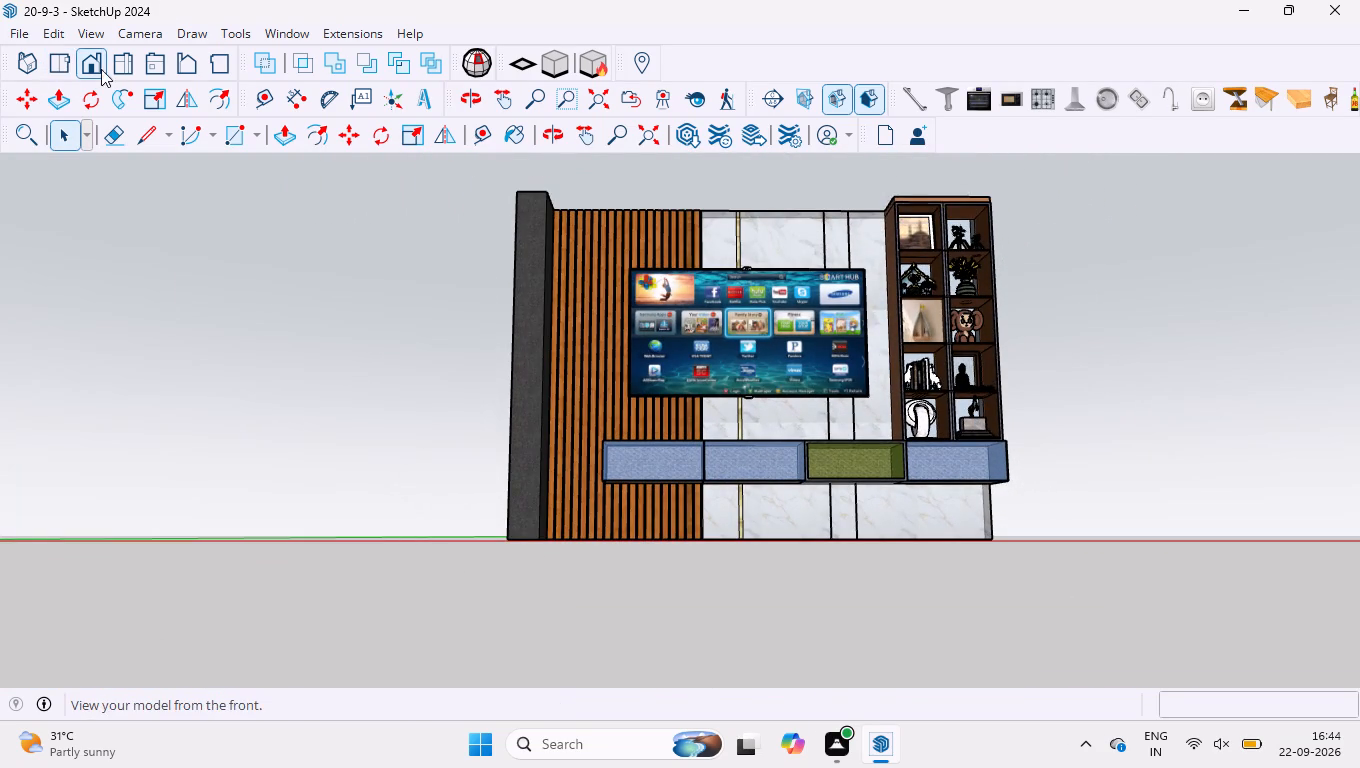
left_click(86, 70)
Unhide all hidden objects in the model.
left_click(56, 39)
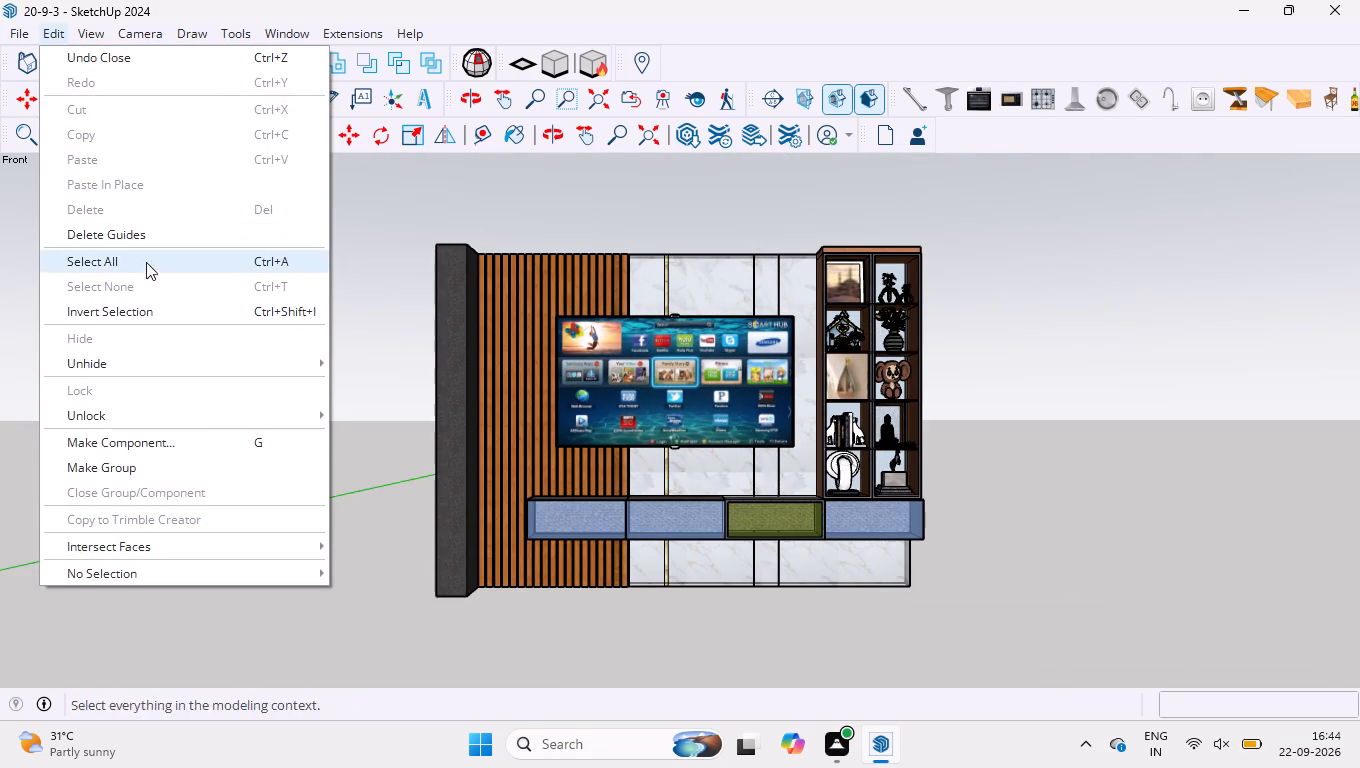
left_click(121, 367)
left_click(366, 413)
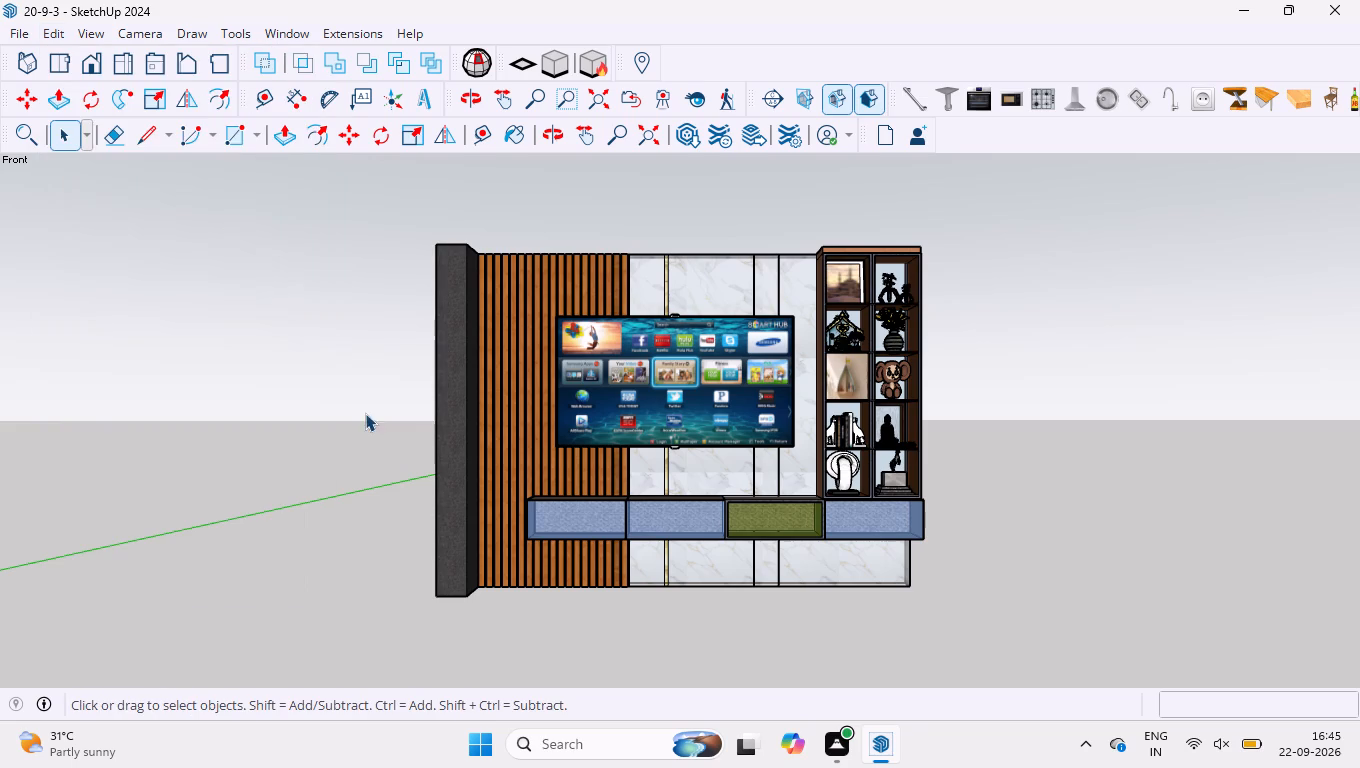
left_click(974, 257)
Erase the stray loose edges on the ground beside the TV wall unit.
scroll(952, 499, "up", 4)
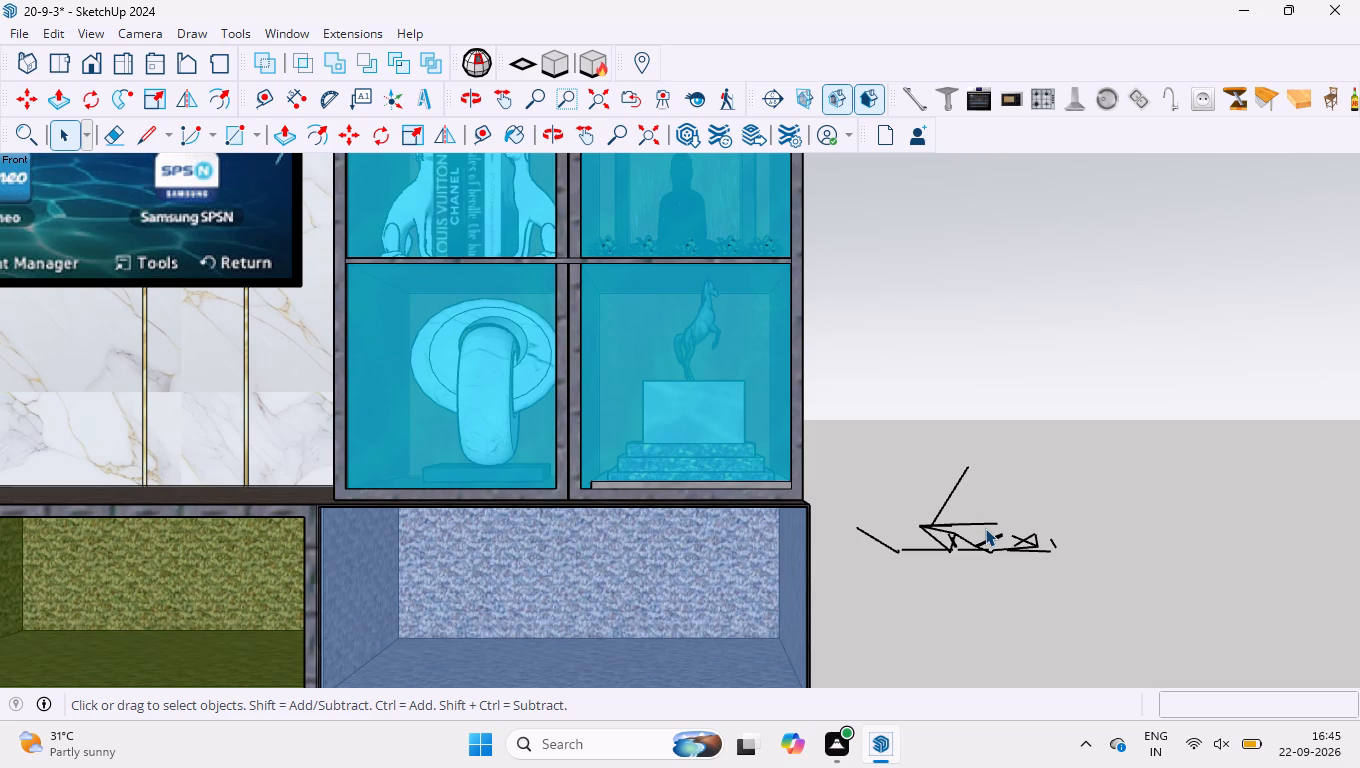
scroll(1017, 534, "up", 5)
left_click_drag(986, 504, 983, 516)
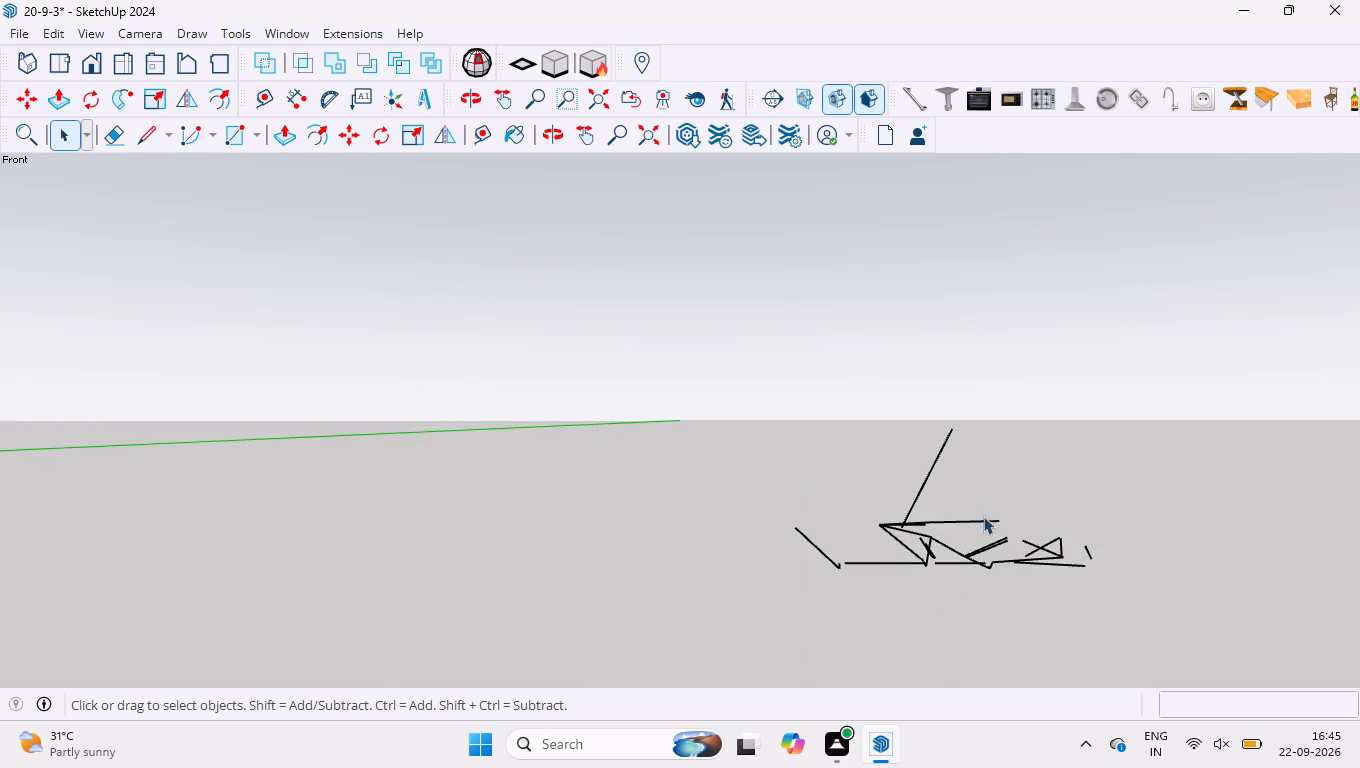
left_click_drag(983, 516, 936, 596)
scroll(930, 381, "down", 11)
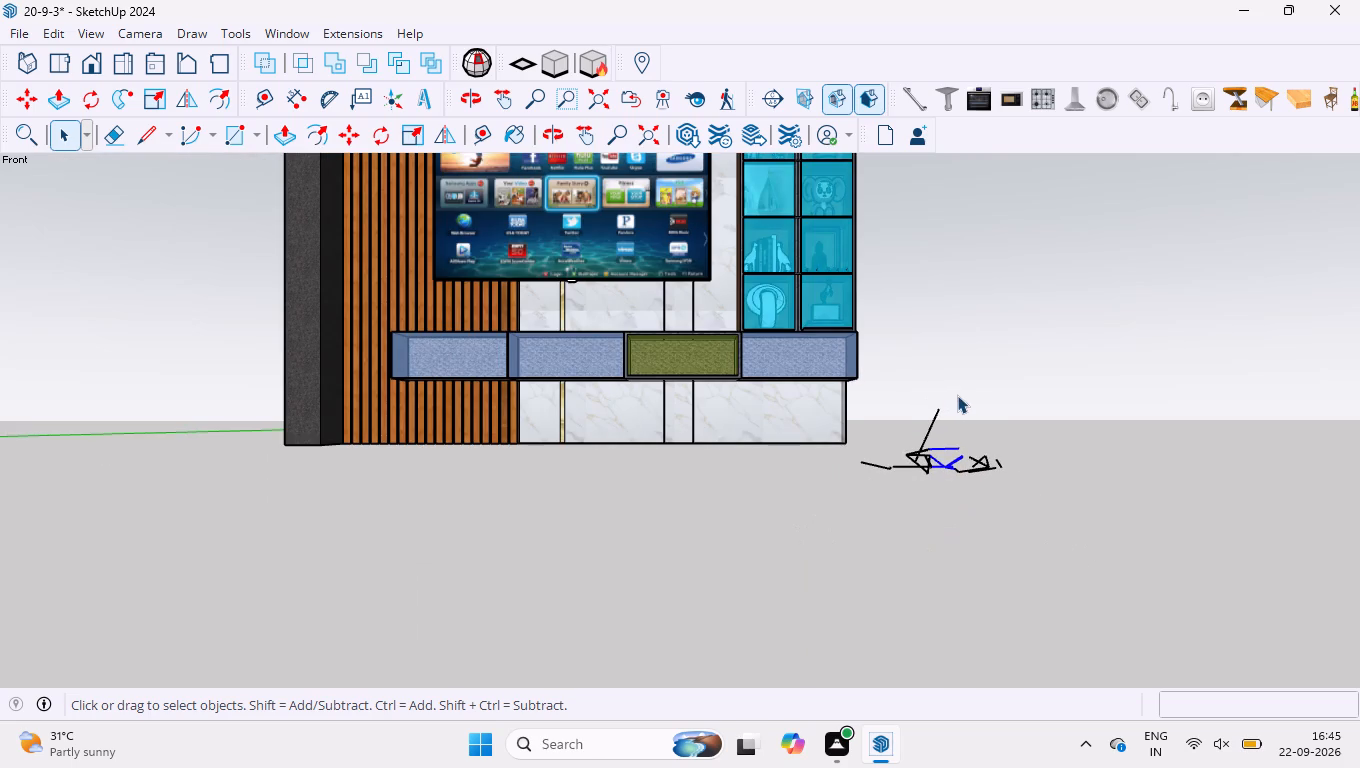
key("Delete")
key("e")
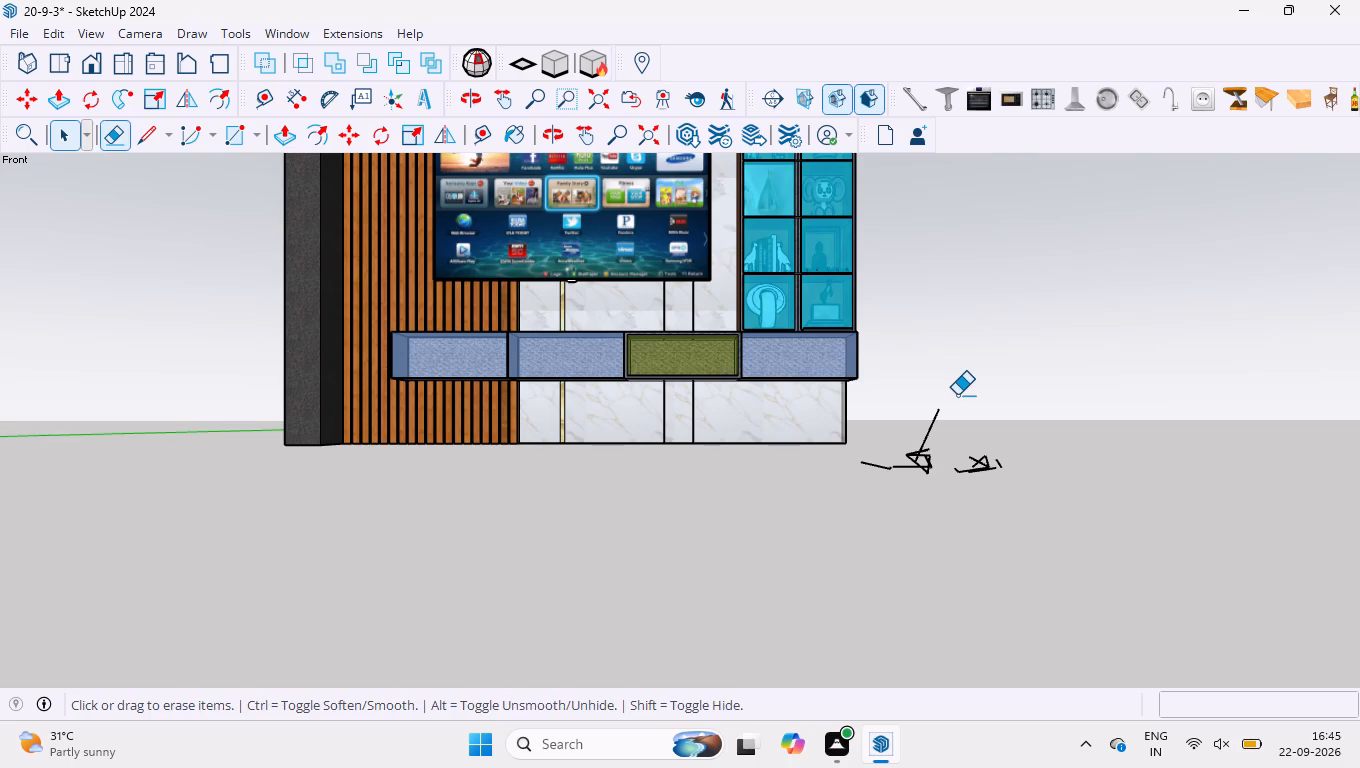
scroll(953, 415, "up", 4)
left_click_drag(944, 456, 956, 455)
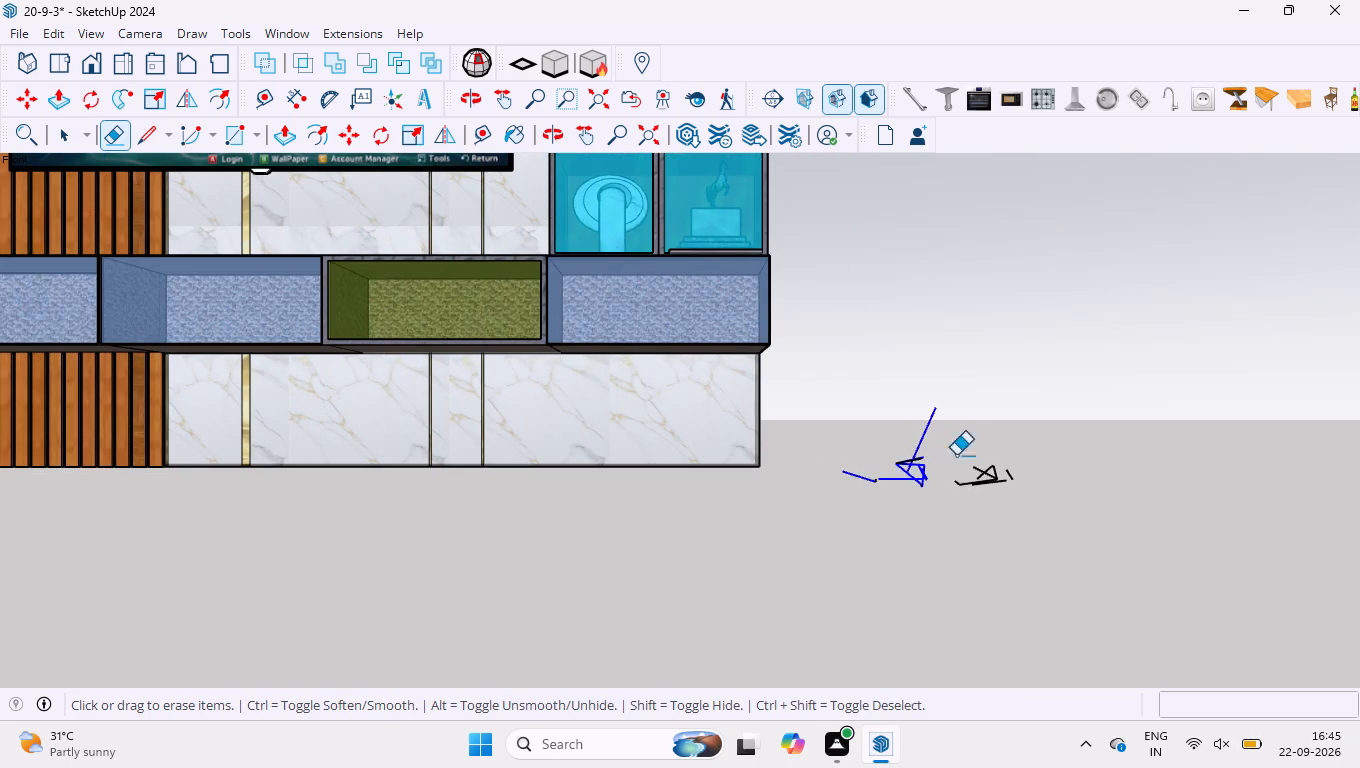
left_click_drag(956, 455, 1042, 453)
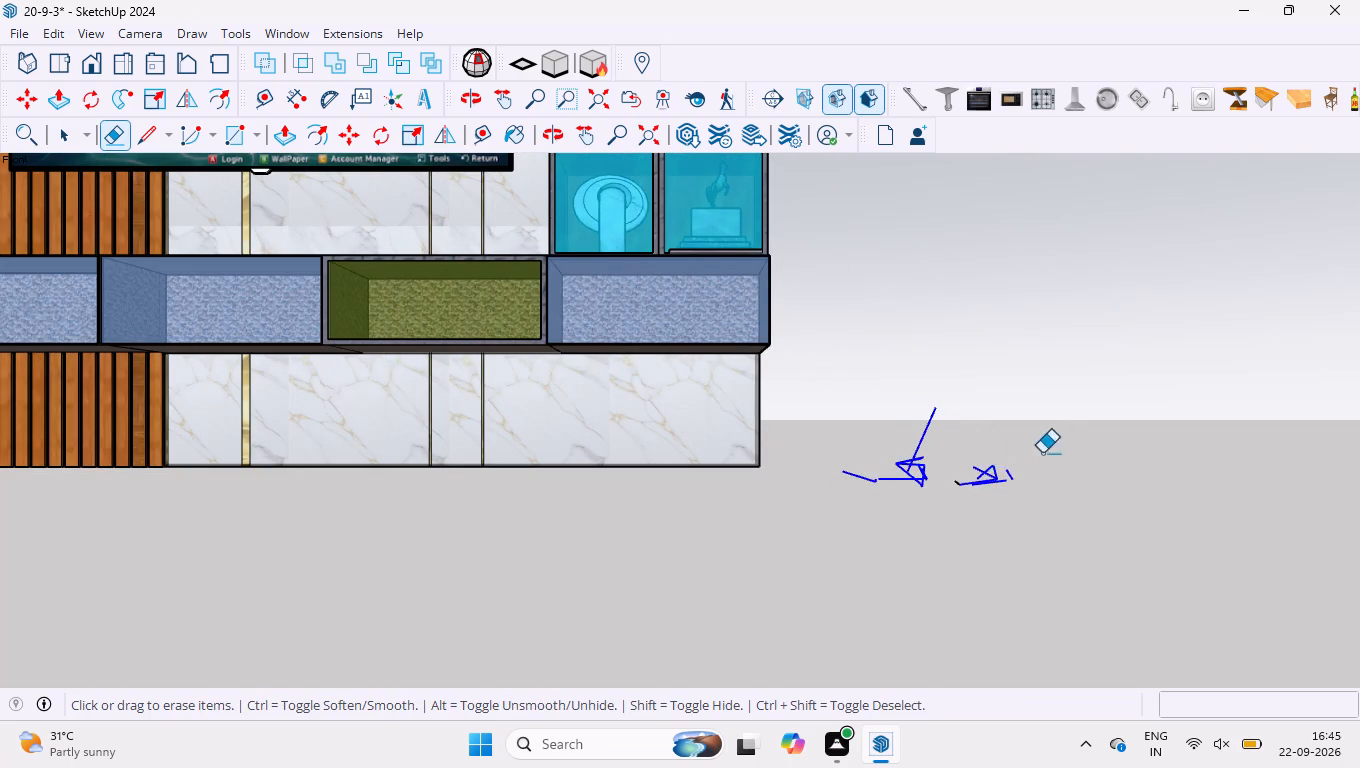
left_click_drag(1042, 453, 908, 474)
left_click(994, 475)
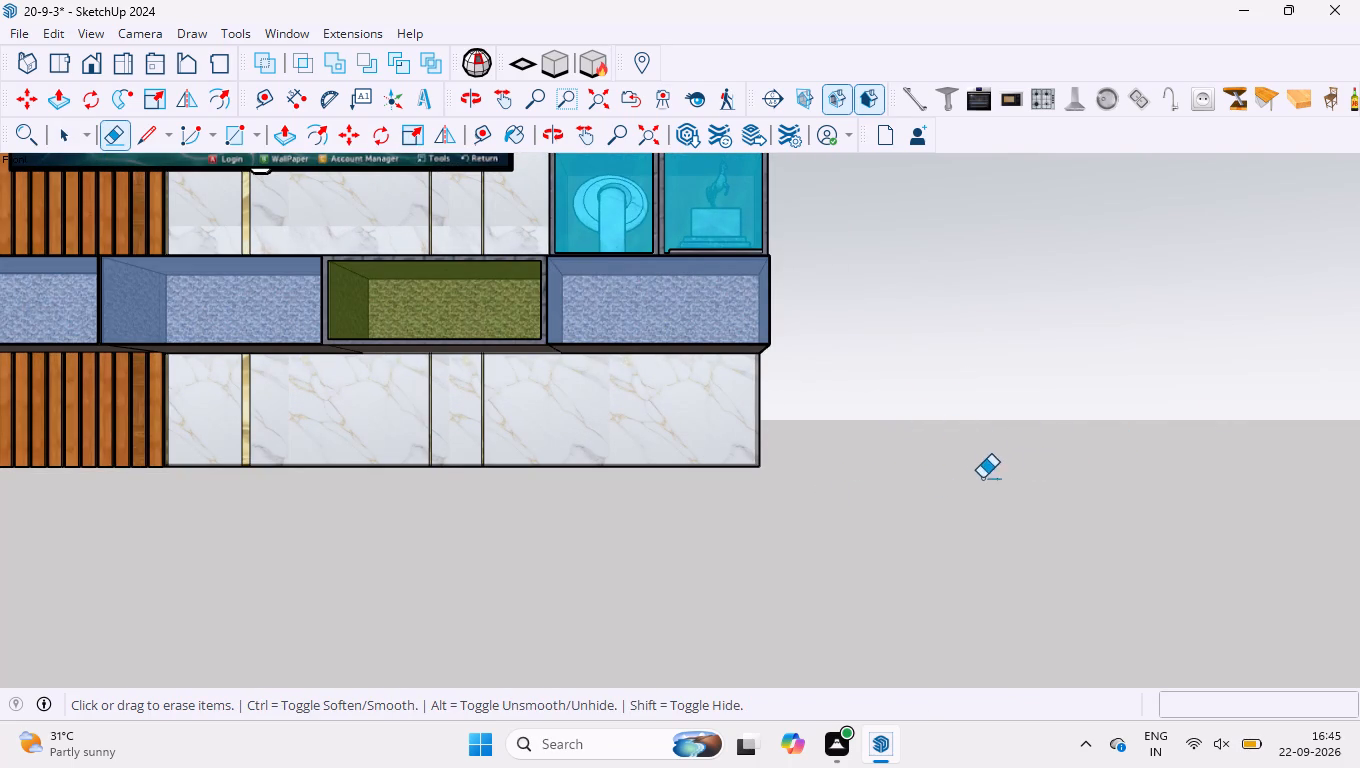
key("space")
Examine the TV wall unit with the blue glass panels over its shelves, from an angle and in the standard front view.
scroll(974, 466, "down", 13)
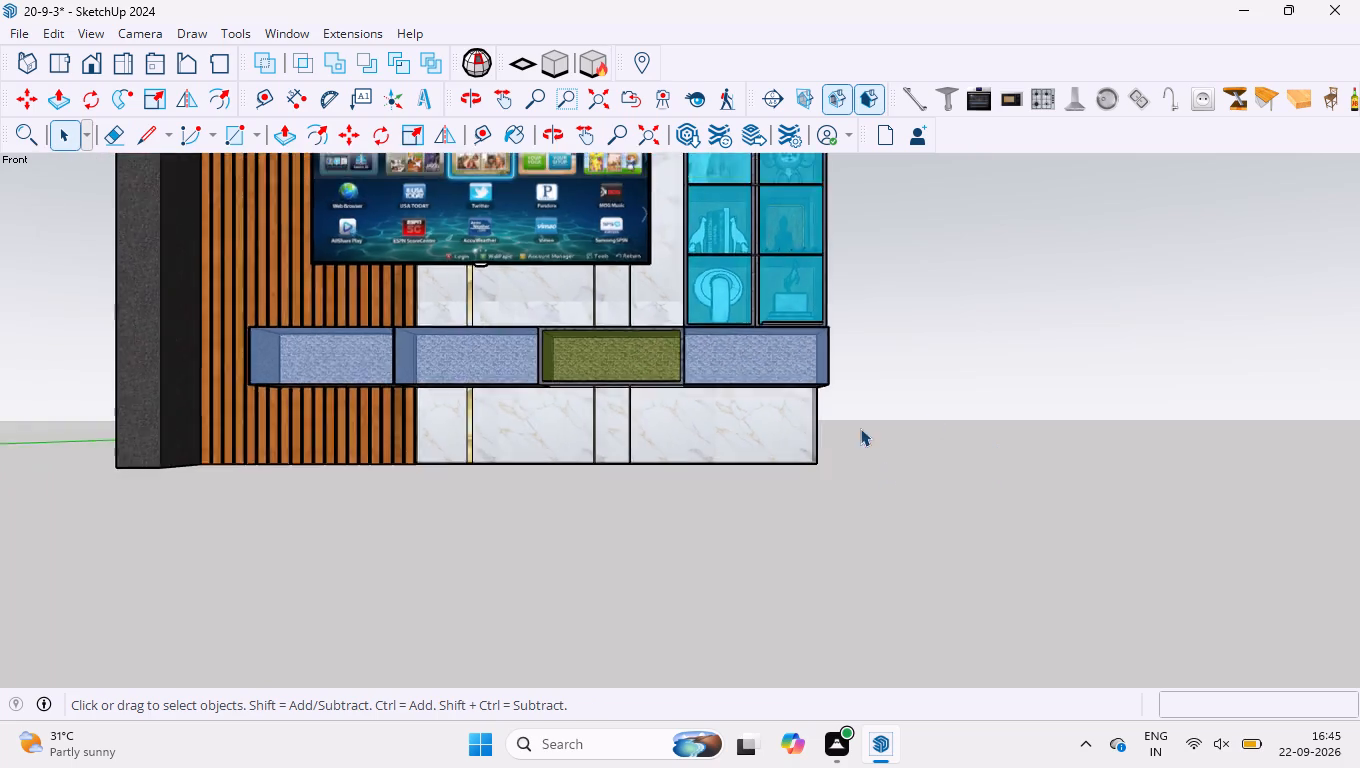
scroll(860, 428, "down", 11)
scroll(714, 244, "up", 3)
scroll(785, 348, "up", 4)
scroll(851, 411, "up", 4)
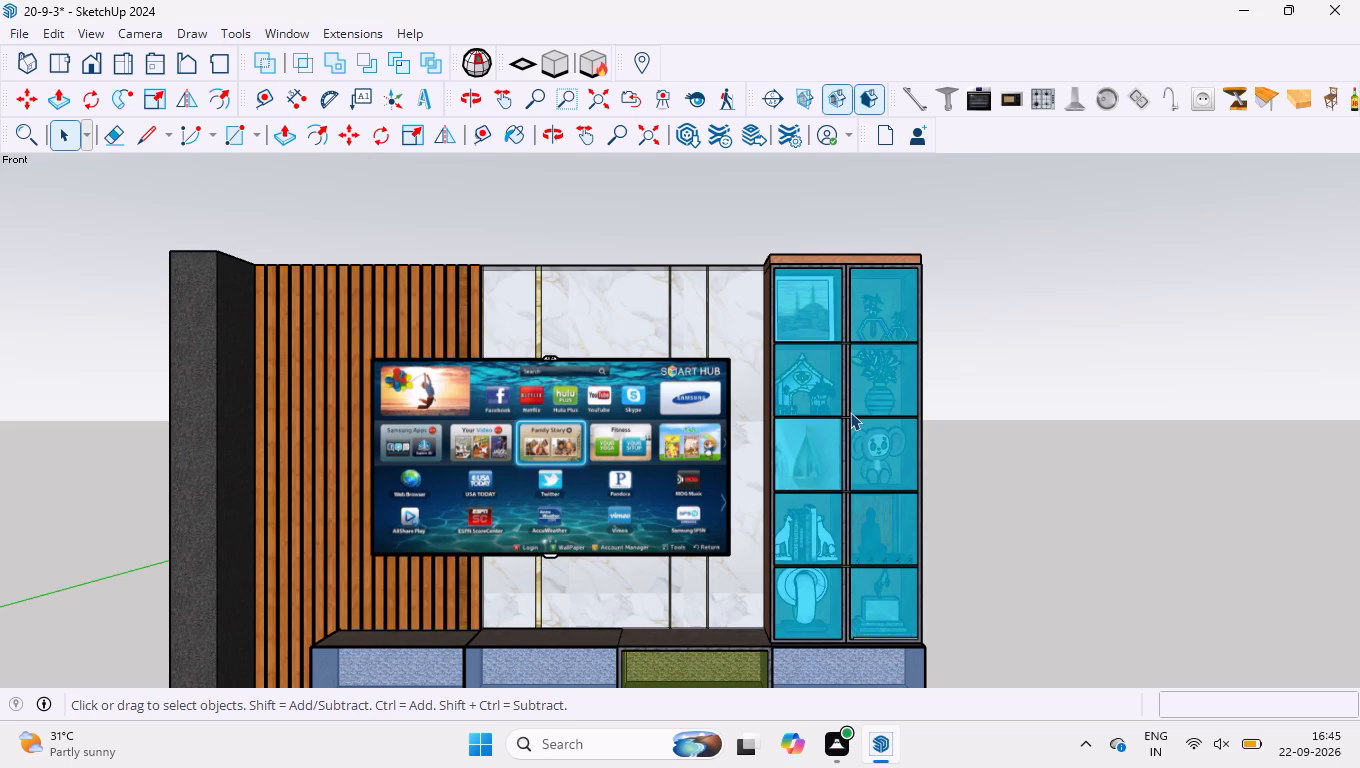
middle_click_drag(921, 347, 586, 408)
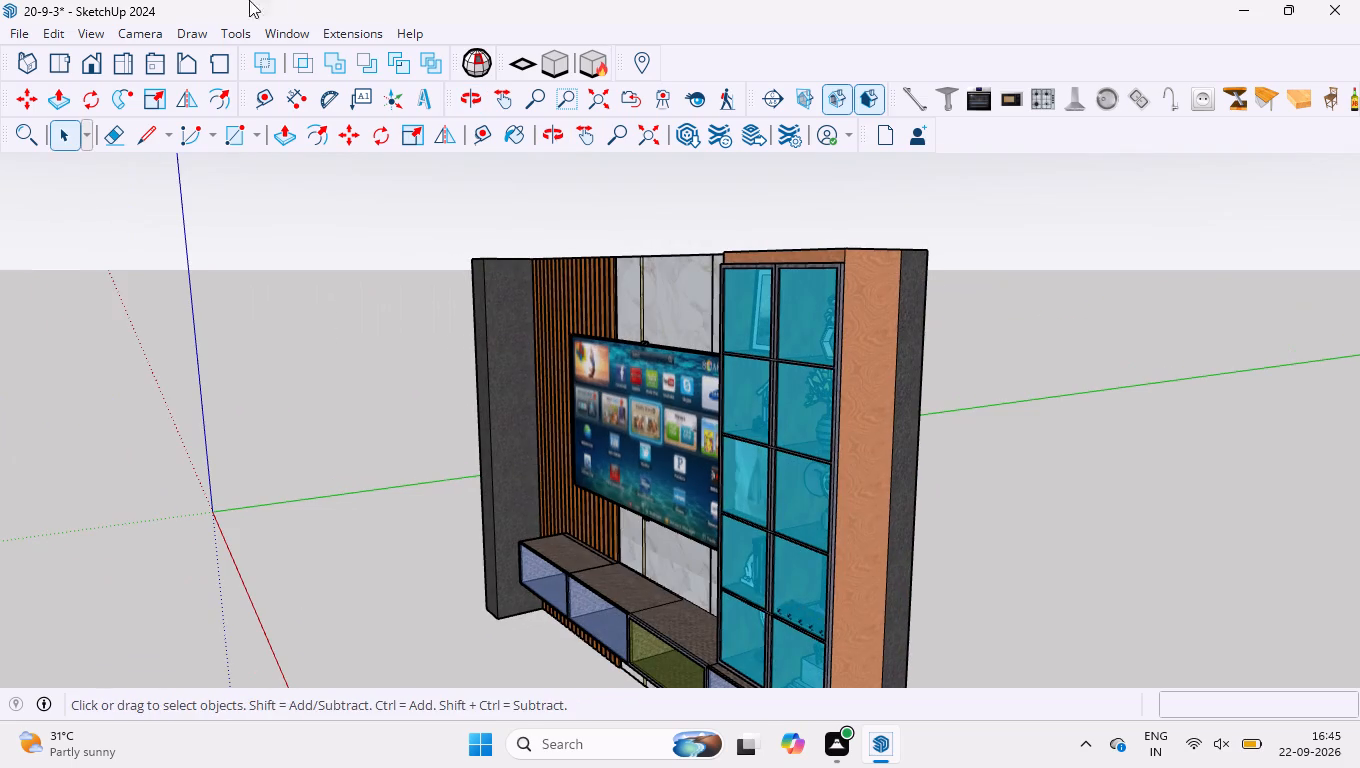
left_click(83, 66)
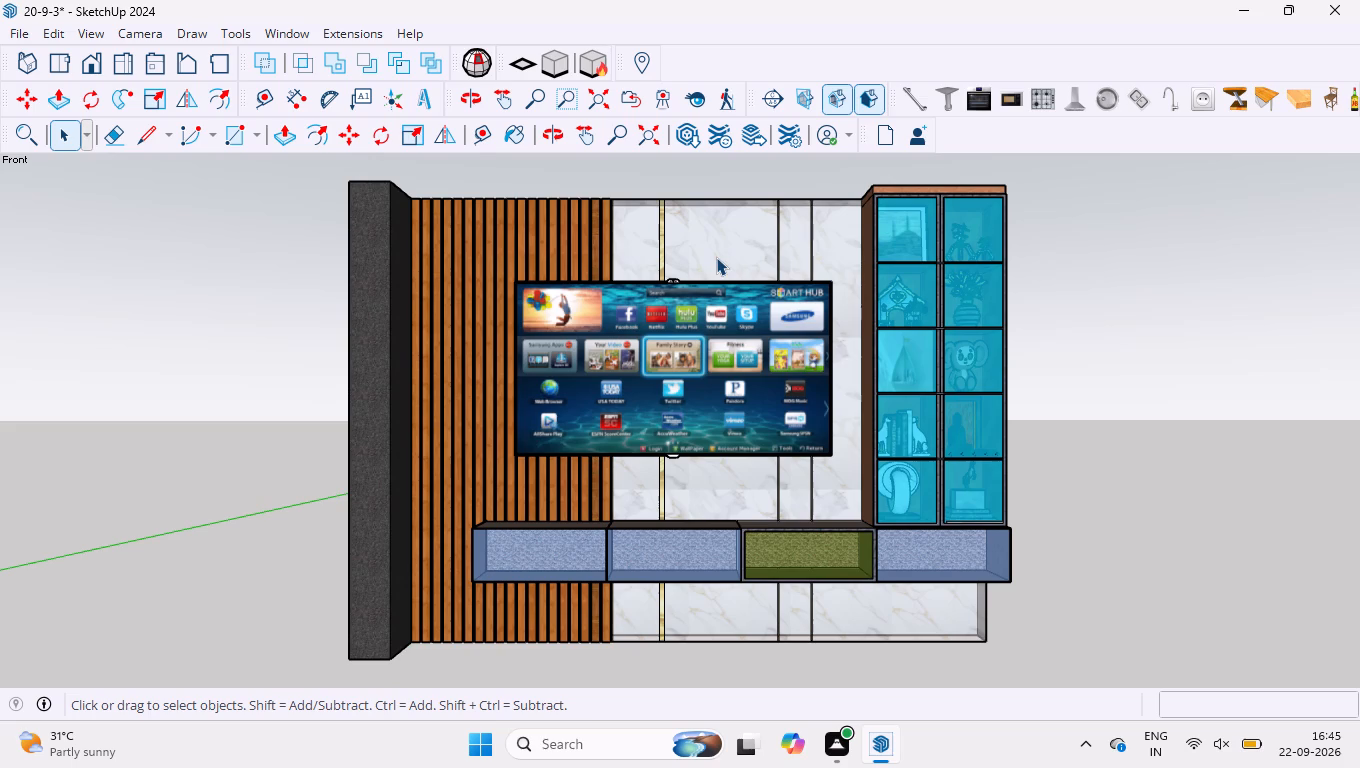
scroll(705, 378, "up", 6)
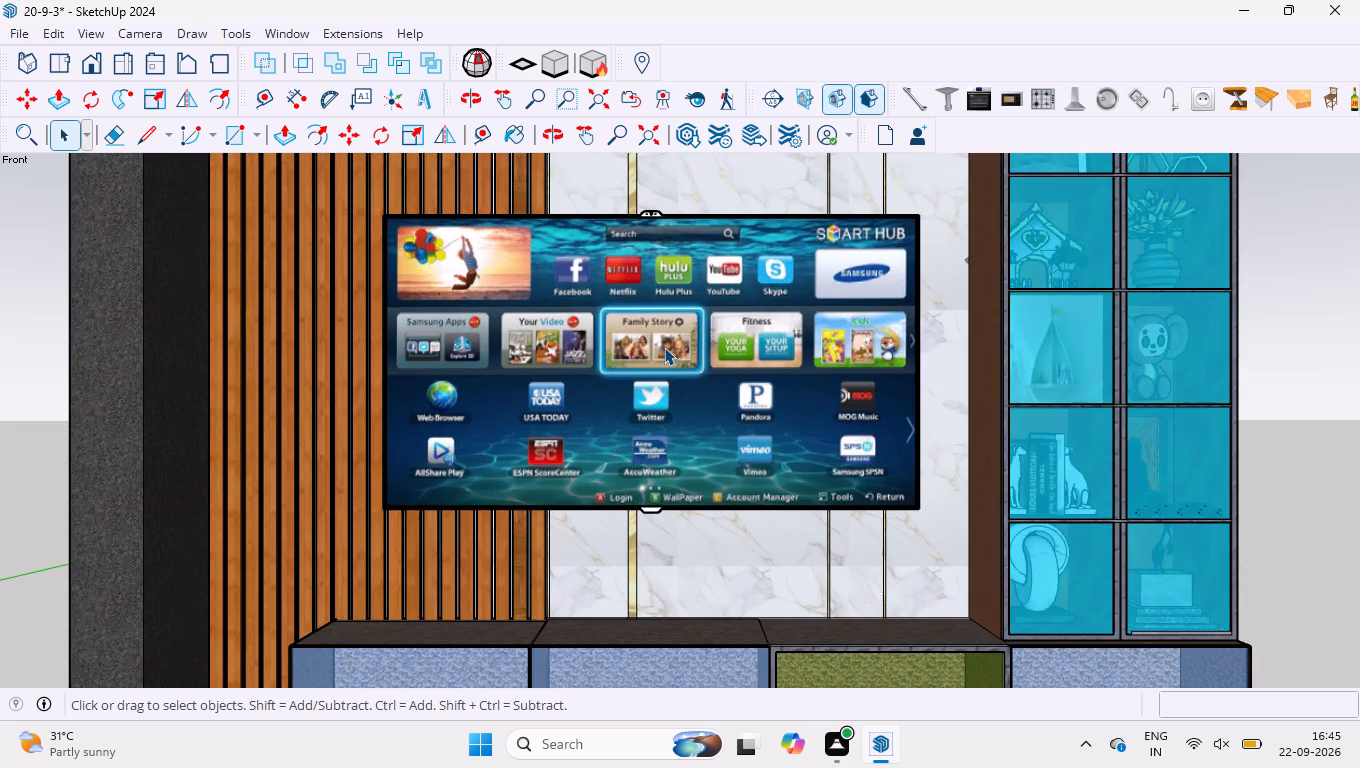
scroll(664, 347, "down", 9)
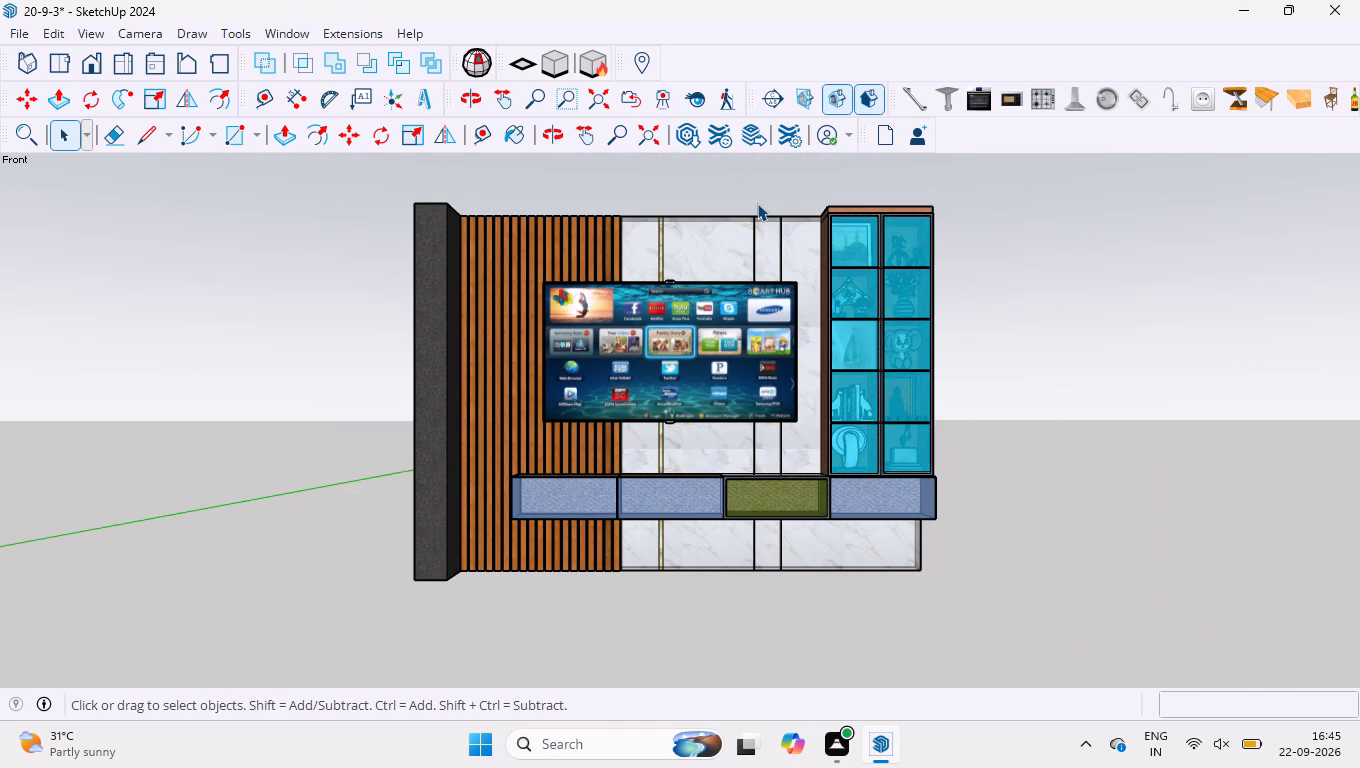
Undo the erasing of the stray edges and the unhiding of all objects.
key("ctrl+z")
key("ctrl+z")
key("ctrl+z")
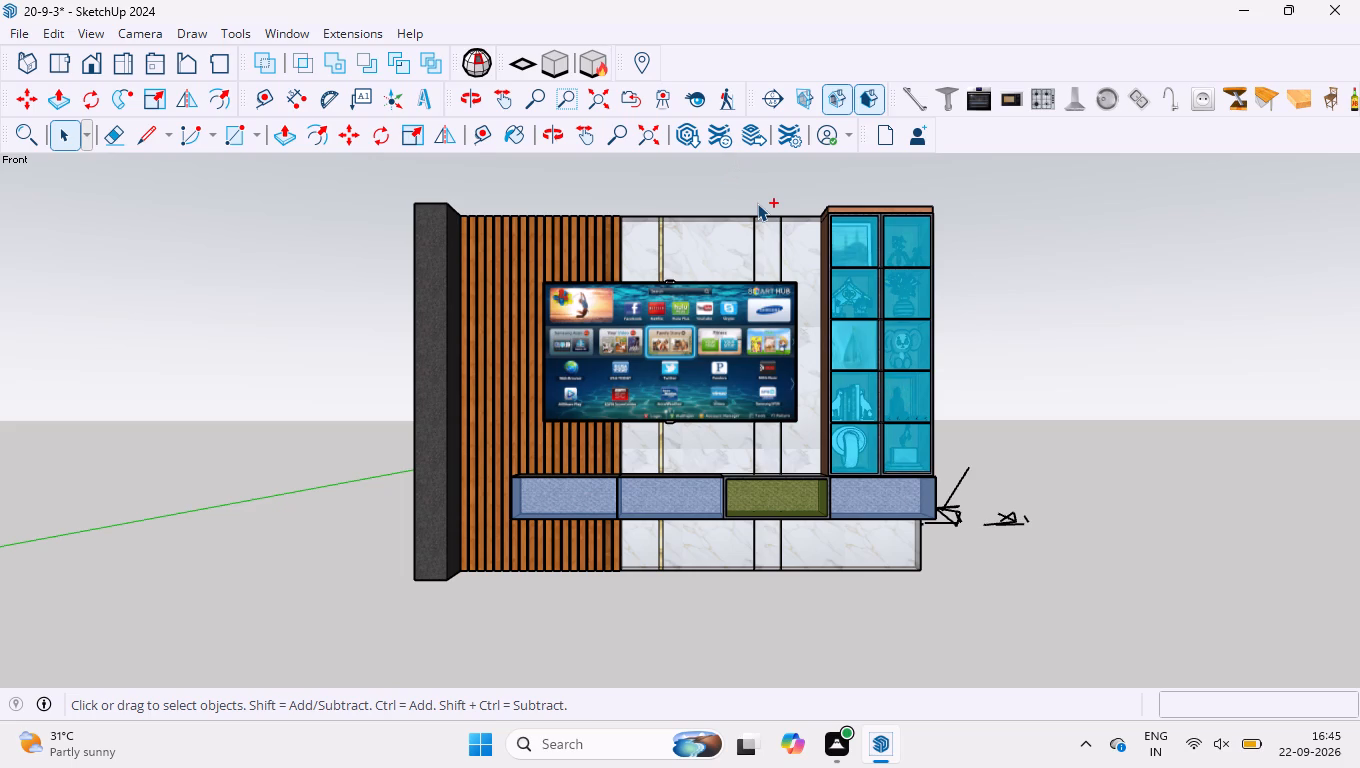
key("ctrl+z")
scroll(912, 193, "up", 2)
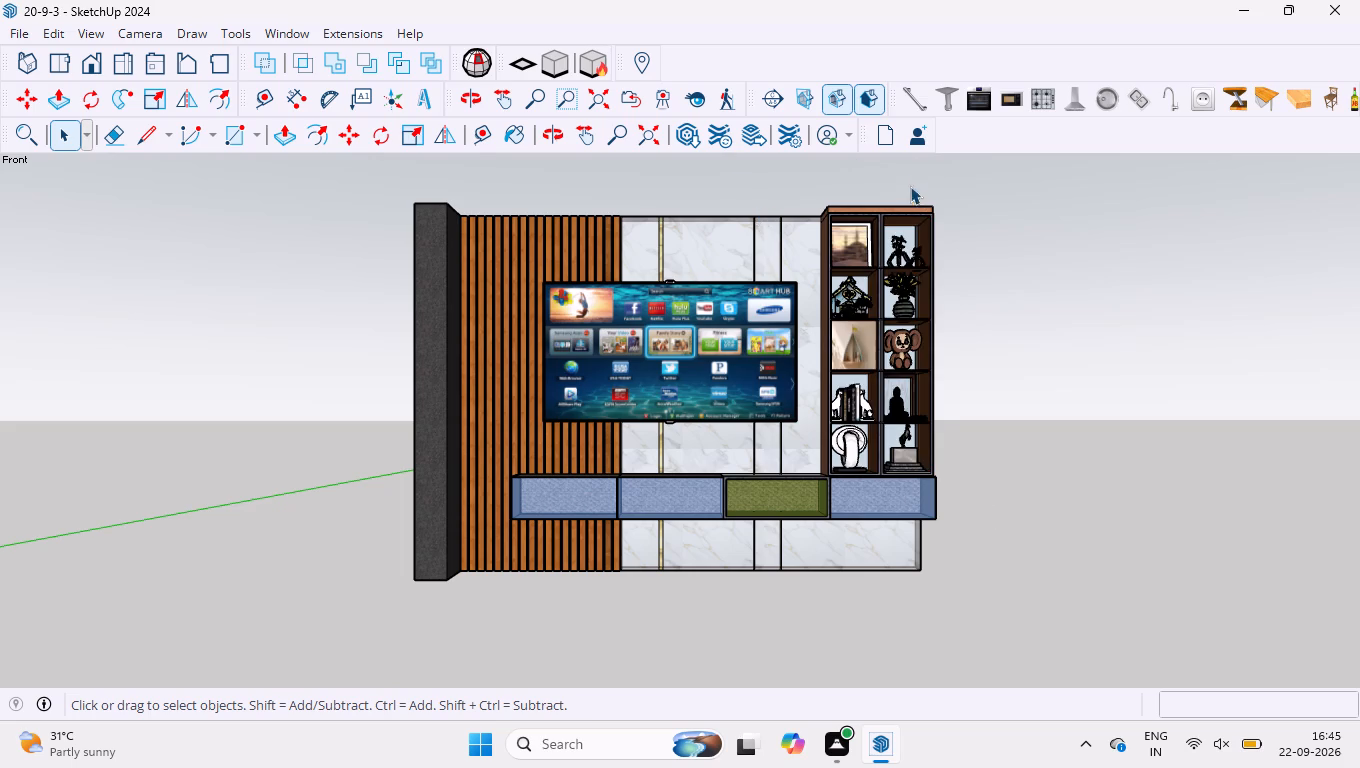
Examine the whole TV wall unit without its glass panels, from an angle and in the standard front view.
scroll(940, 235, "up", 8)
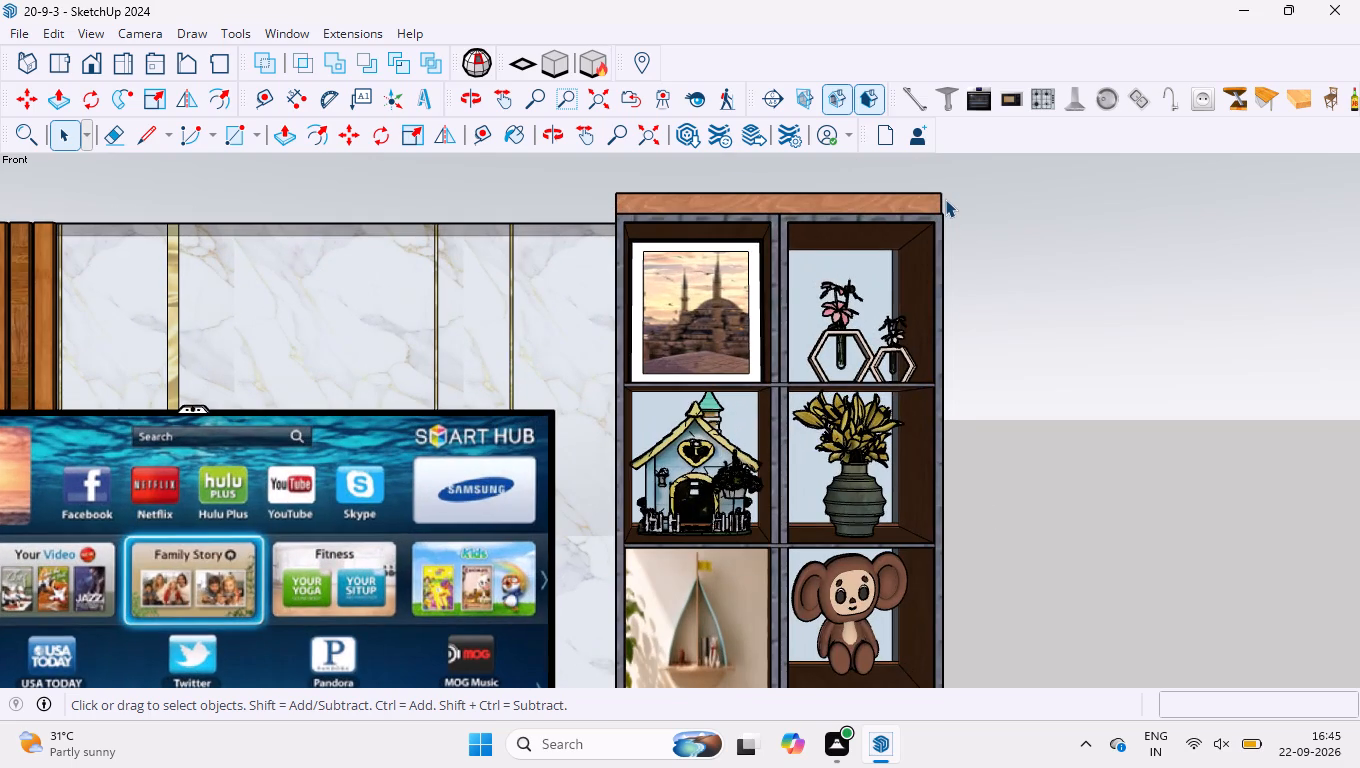
scroll(964, 302, "down", 3)
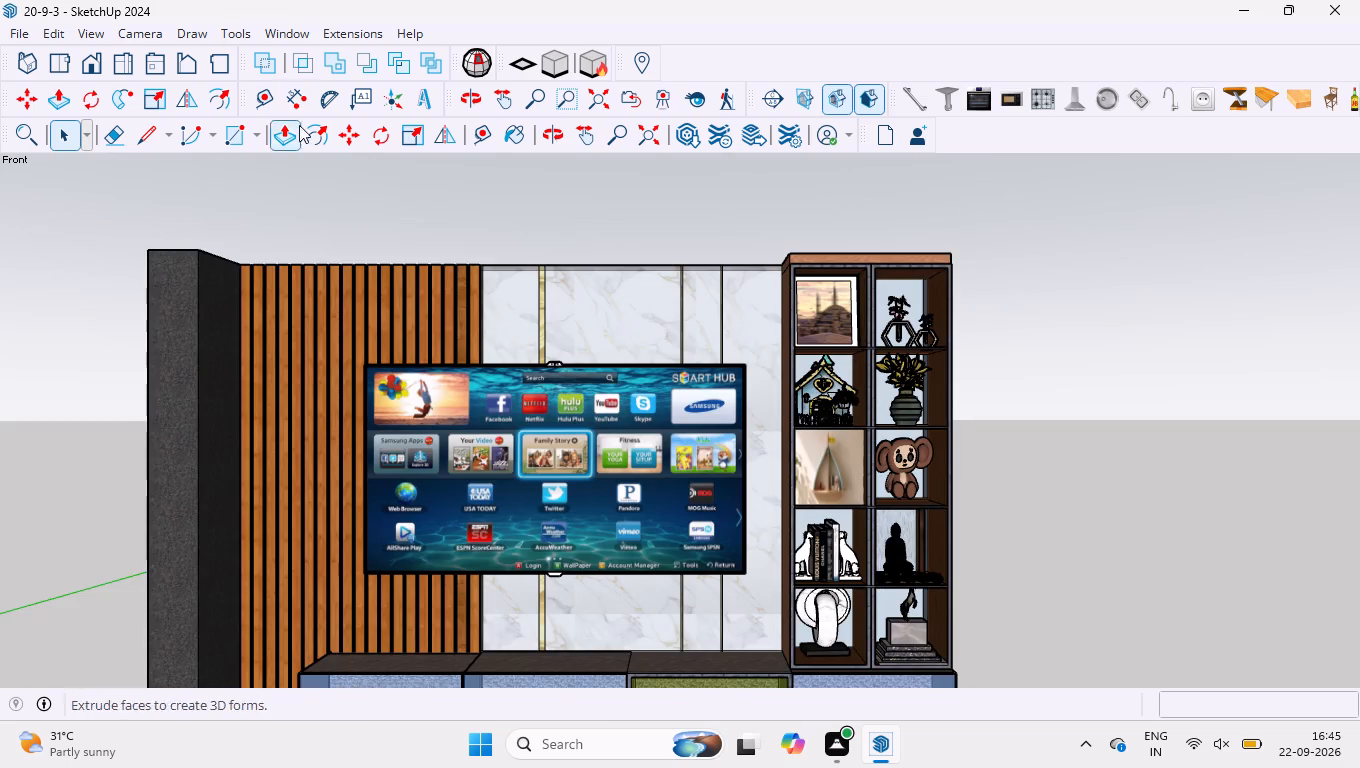
middle_click_drag(984, 338, 760, 405)
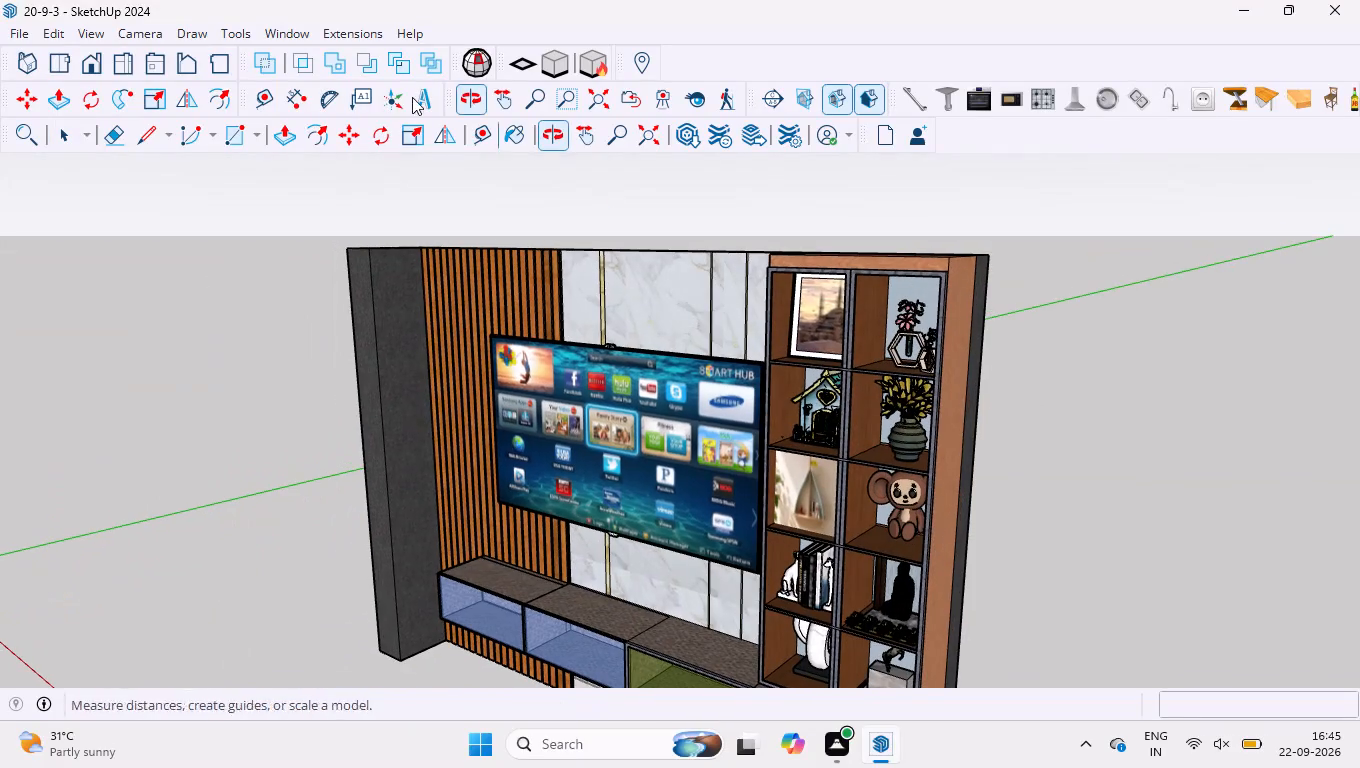
left_click(90, 67)
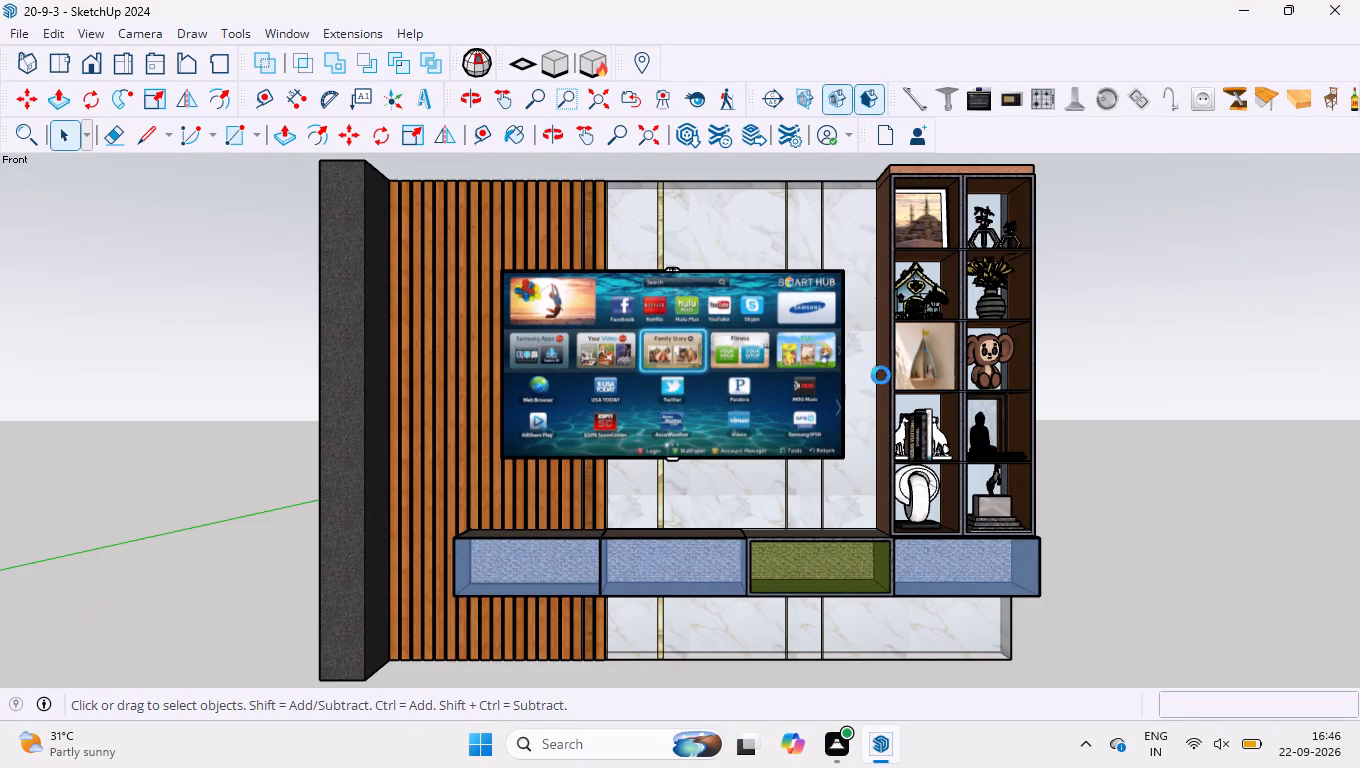
scroll(779, 405, "up", 1)
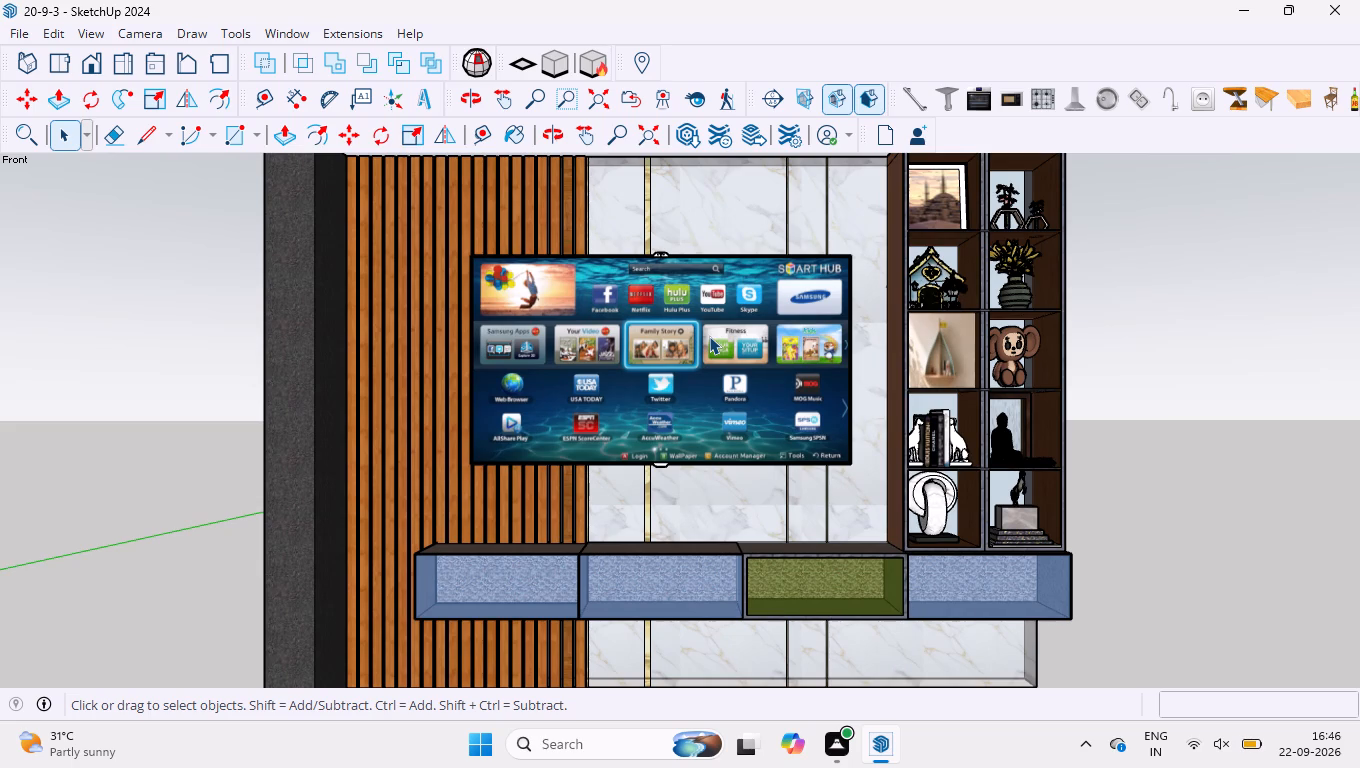
scroll(470, 266, "down", 1)
scroll(588, 297, "down", 2)
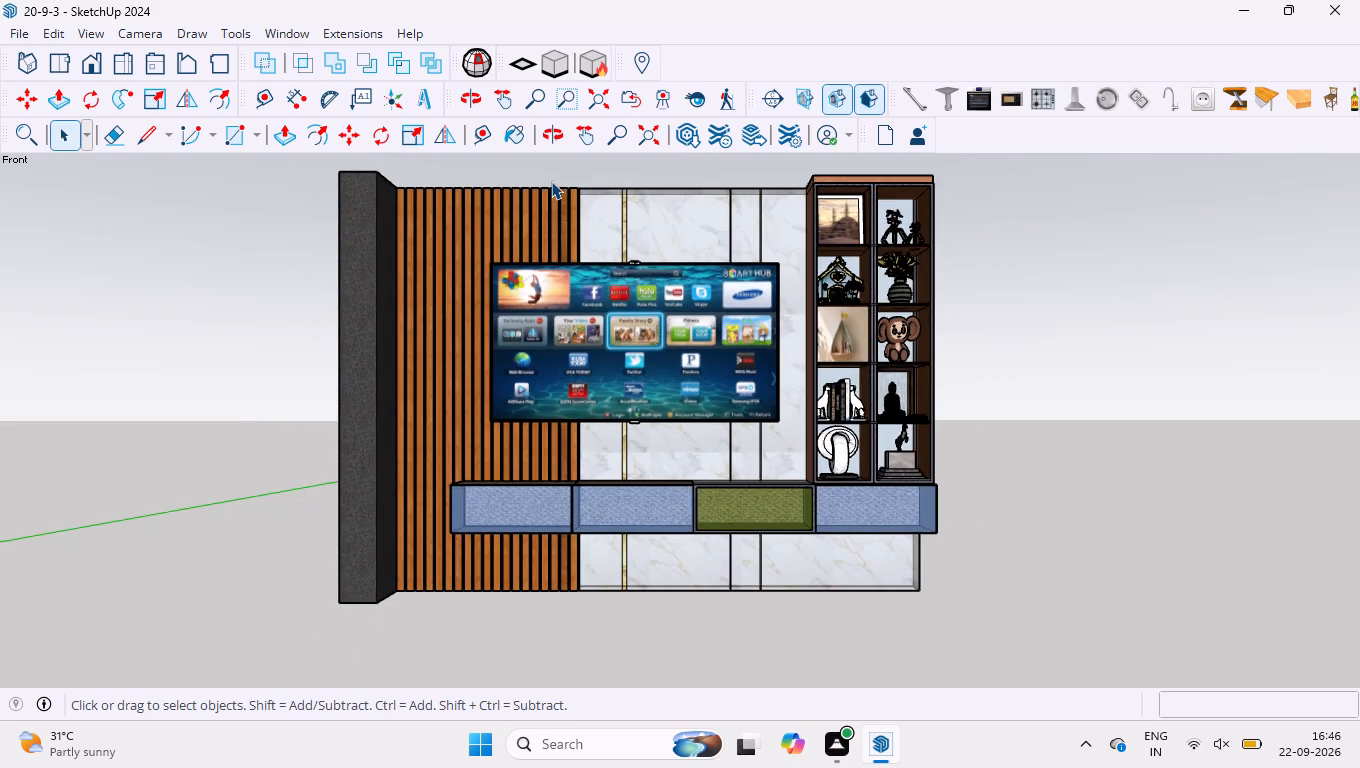
scroll(551, 181, "up", 1)
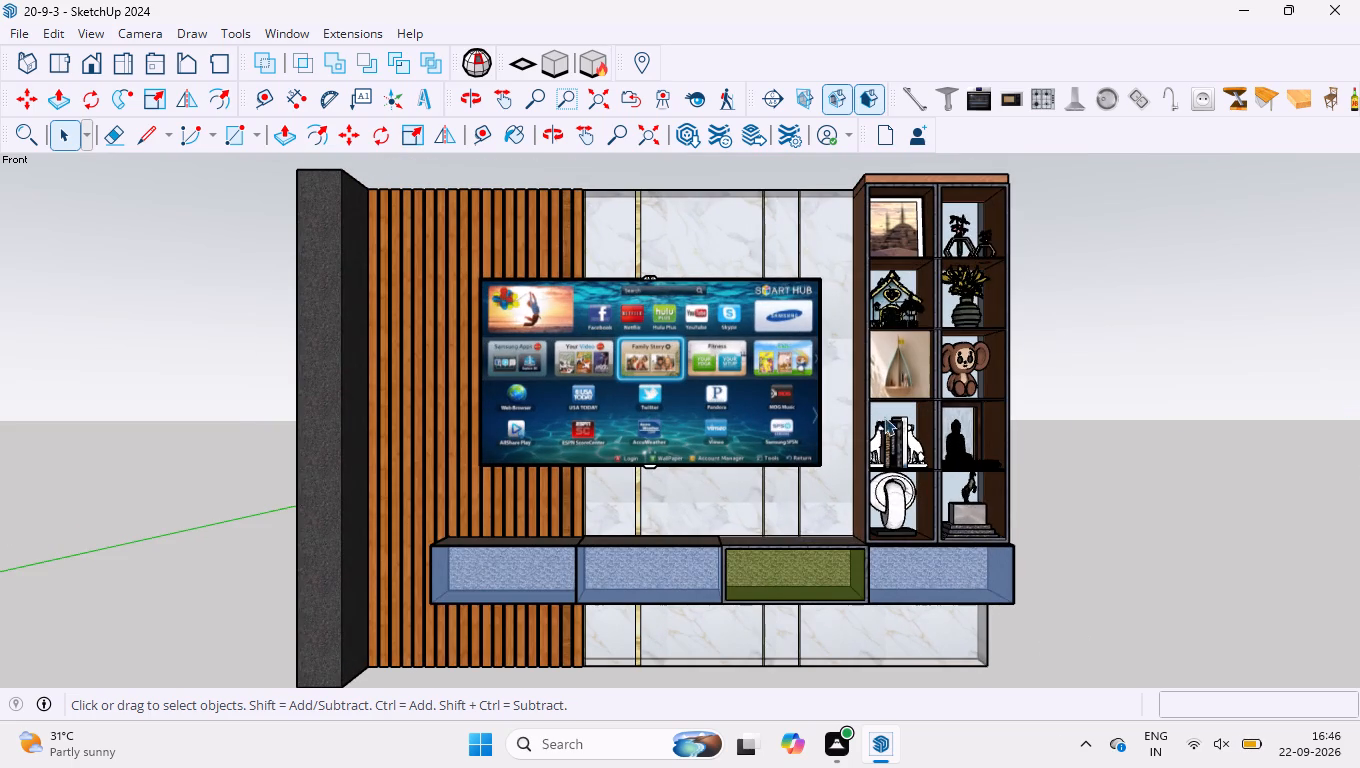
scroll(741, 393, "up", 4)
scroll(617, 366, "up", 1)
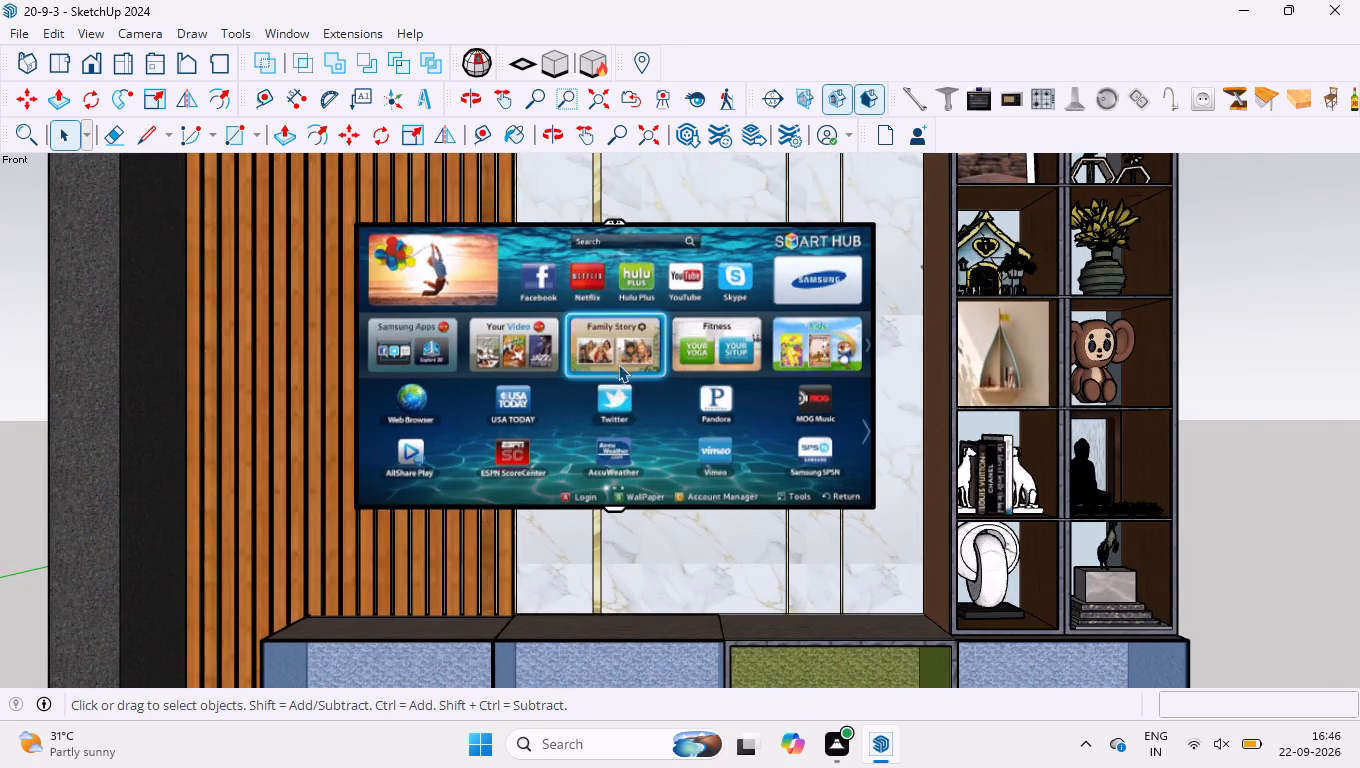
scroll(618, 364, "up", 1)
scroll(622, 358, "down", 9)
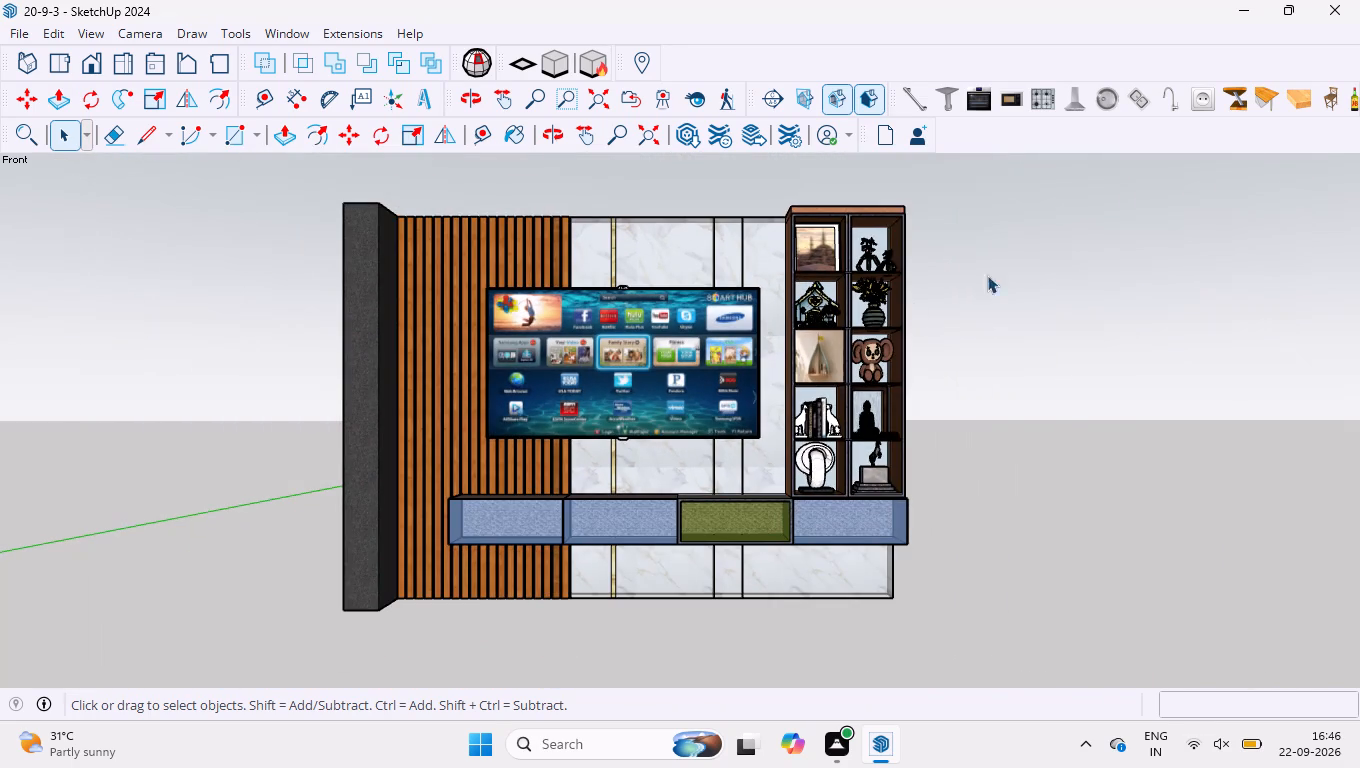
Inspect the decorations in the open shelves and the drawer units below them up close, ending in the standard front view.
scroll(777, 209, "up", 7)
scroll(939, 228, "up", 3)
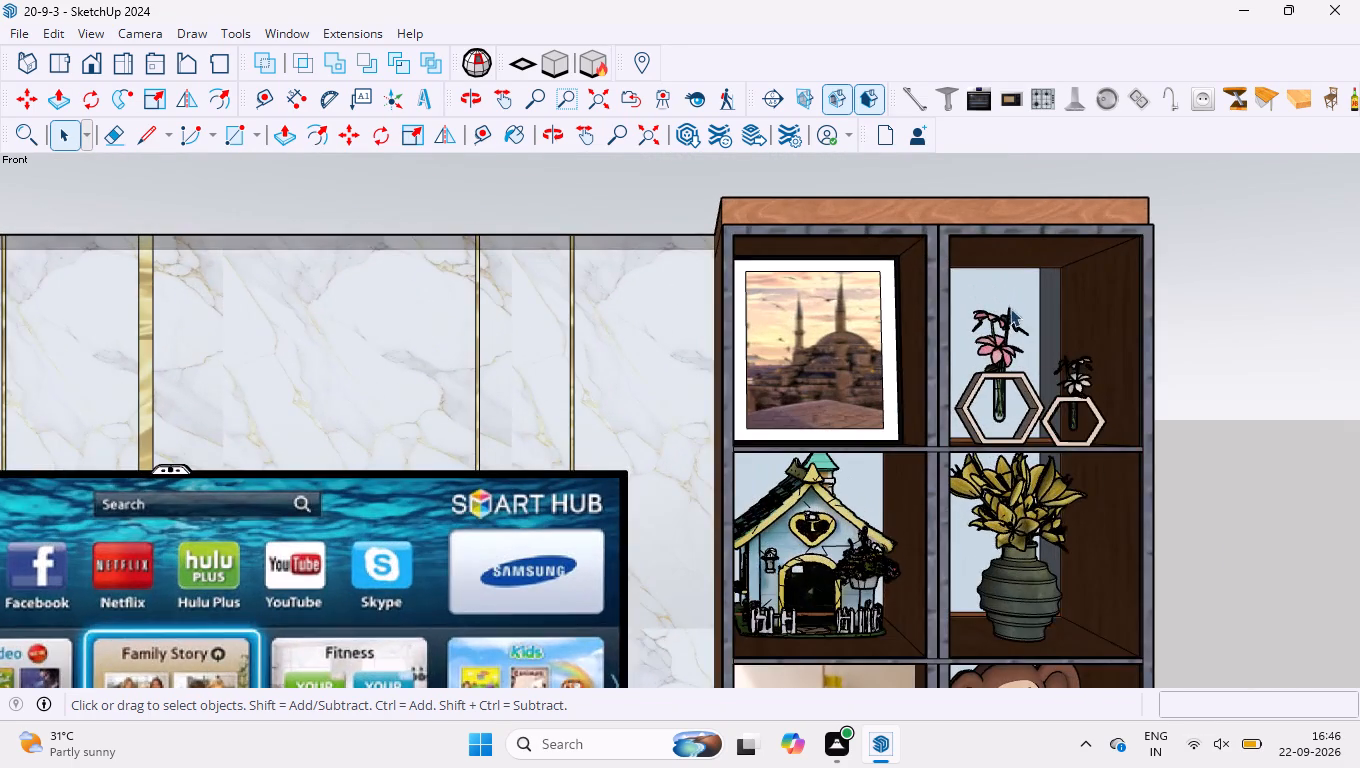
scroll(1011, 306, "up", 3)
scroll(980, 281, "down", 2)
scroll(963, 367, "down", 2)
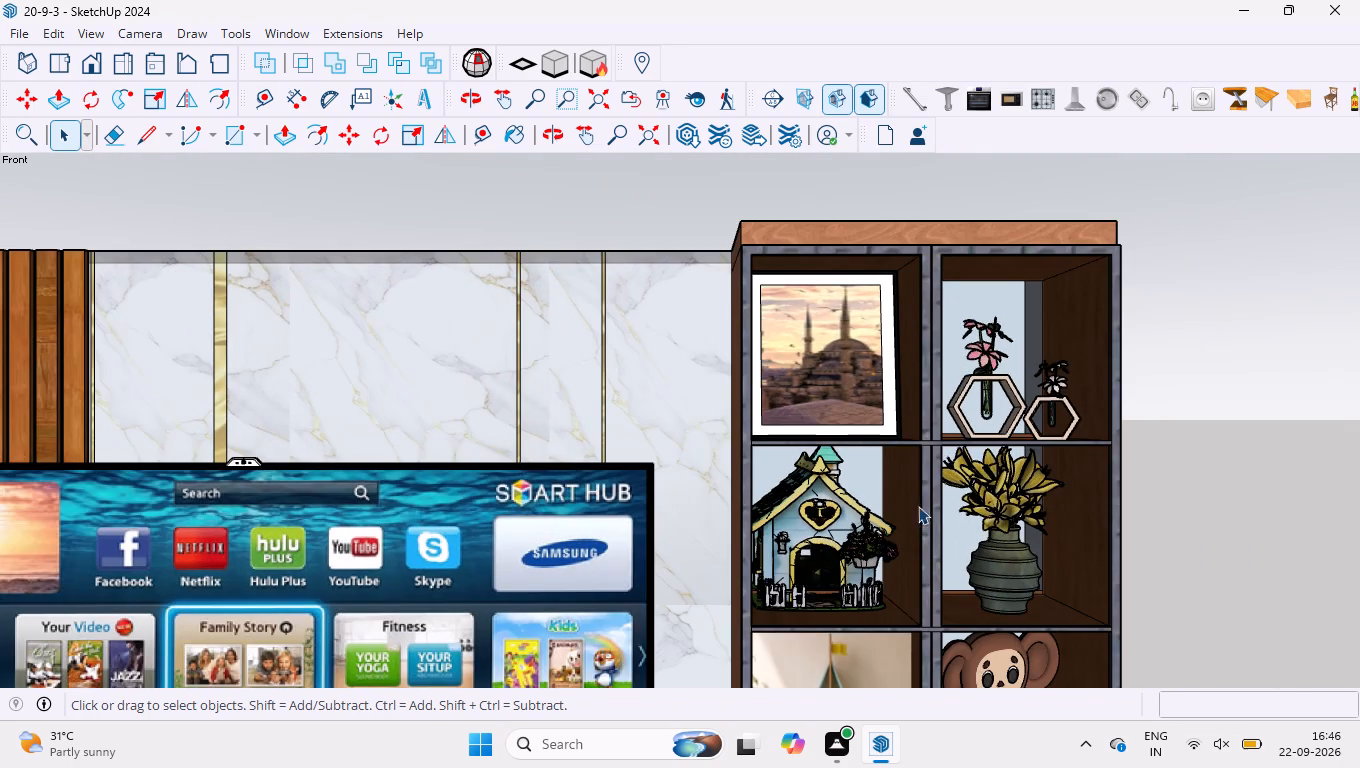
scroll(944, 517, "up", 3)
scroll(945, 461, "down", 7)
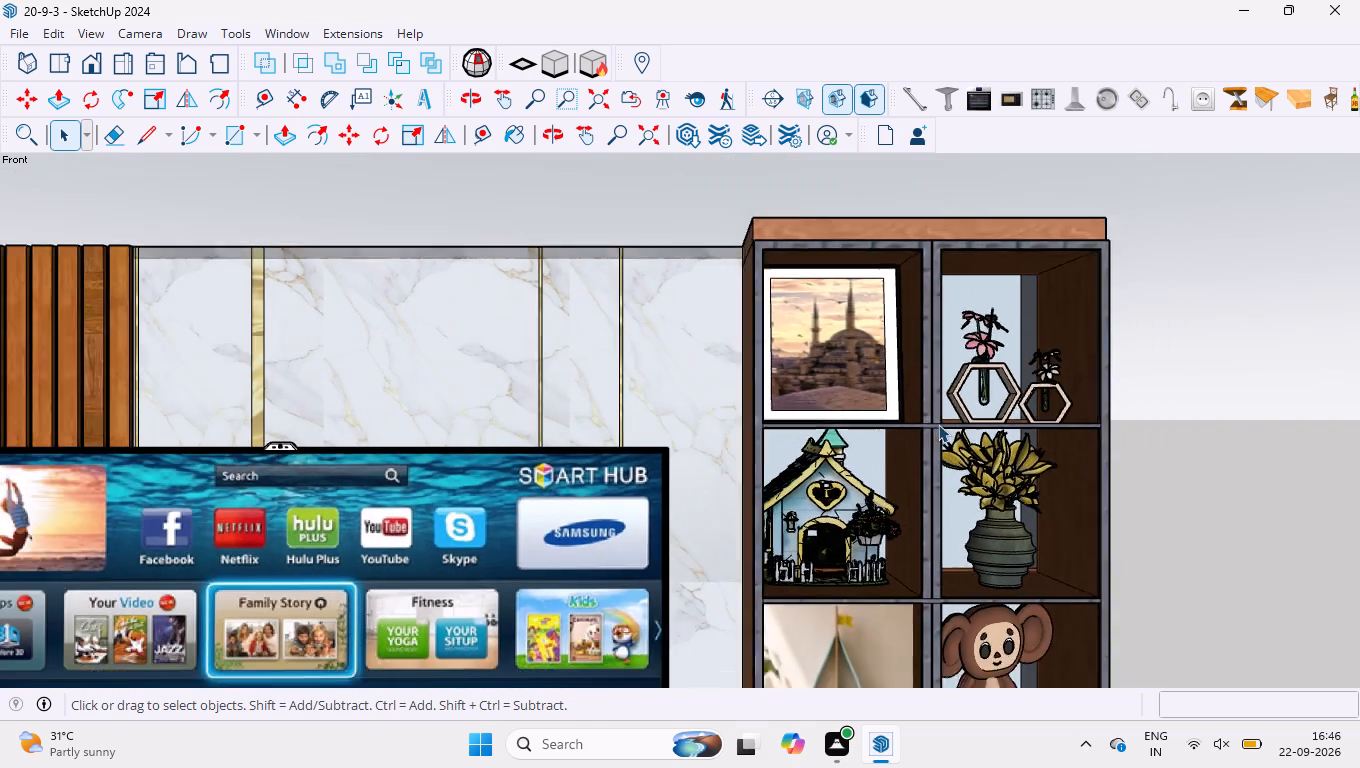
scroll(941, 424, "down", 7)
scroll(965, 672, "up", 5)
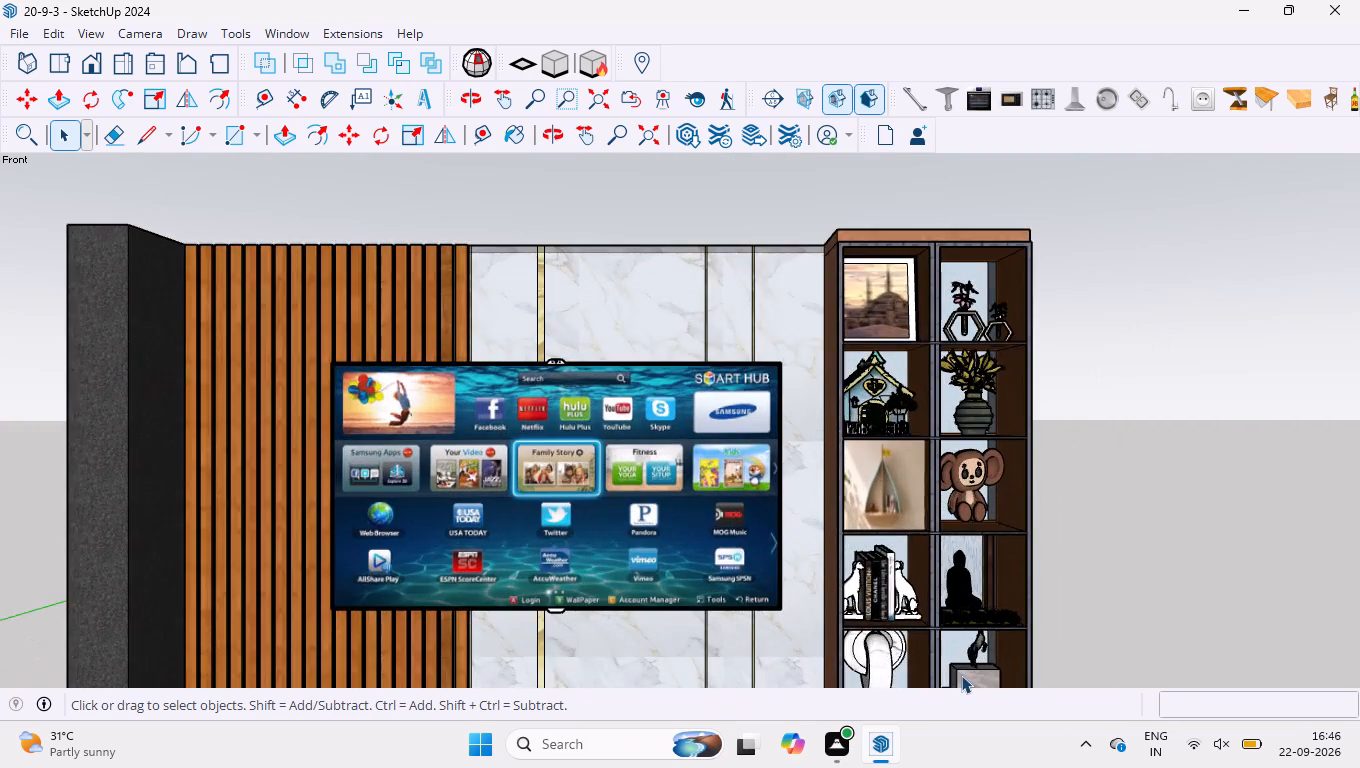
scroll(961, 675, "up", 6)
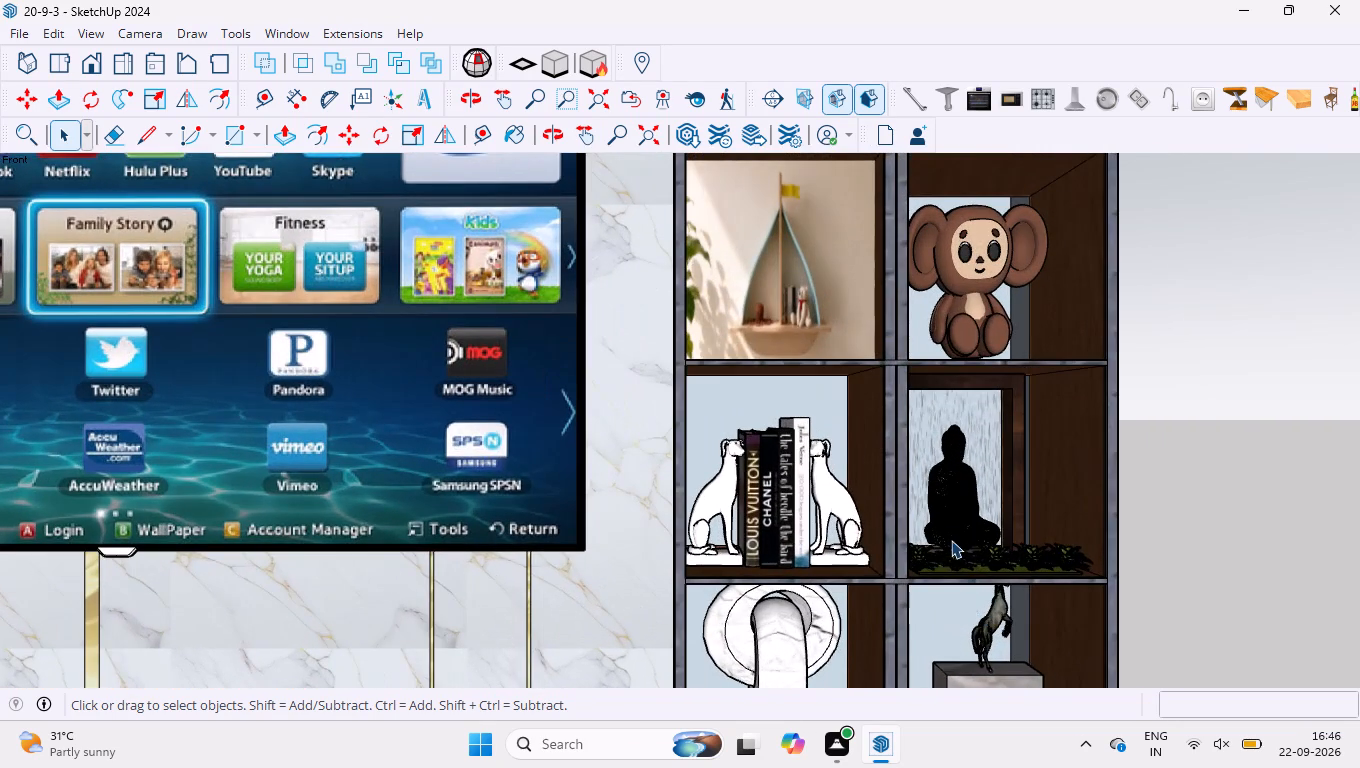
scroll(954, 532, "down", 9)
scroll(655, 767, "up", 3)
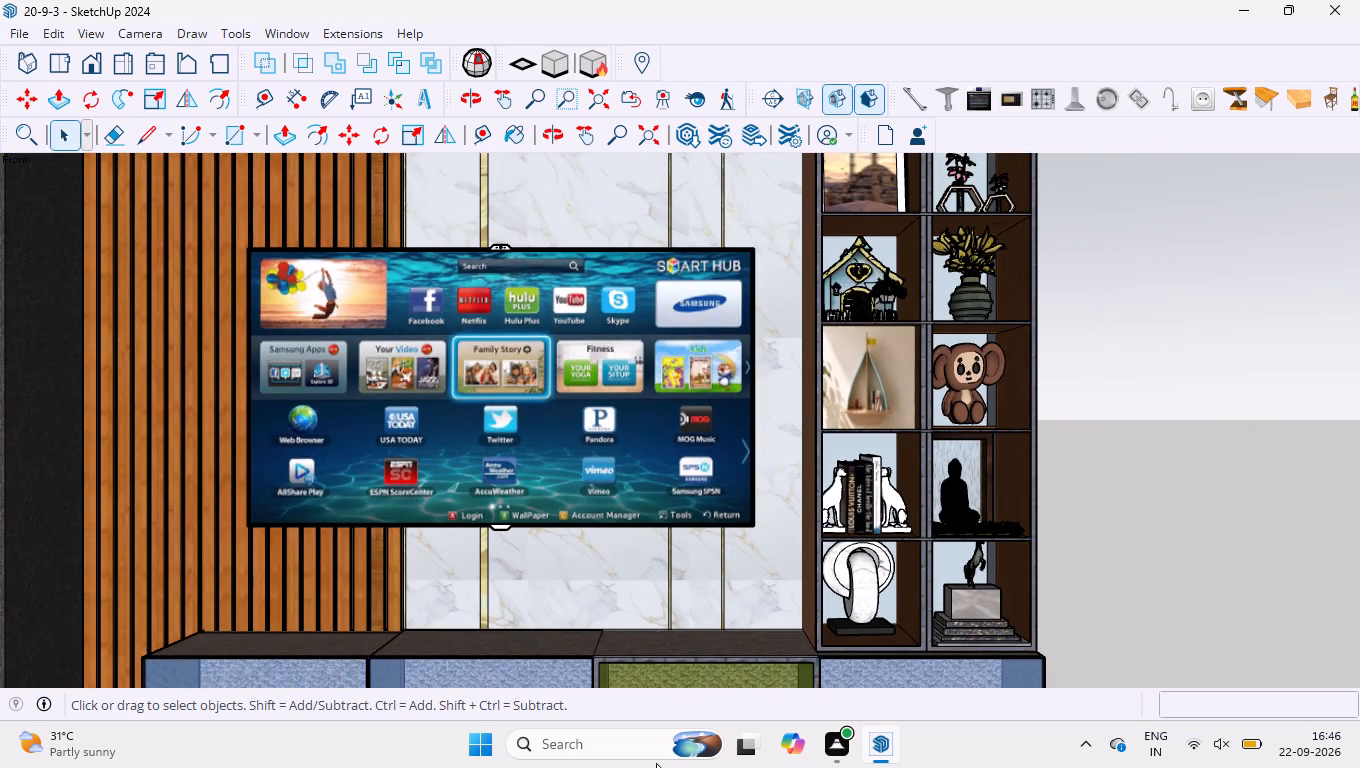
scroll(661, 758, "up", 3)
scroll(980, 684, "up", 9)
scroll(931, 439, "down", 8)
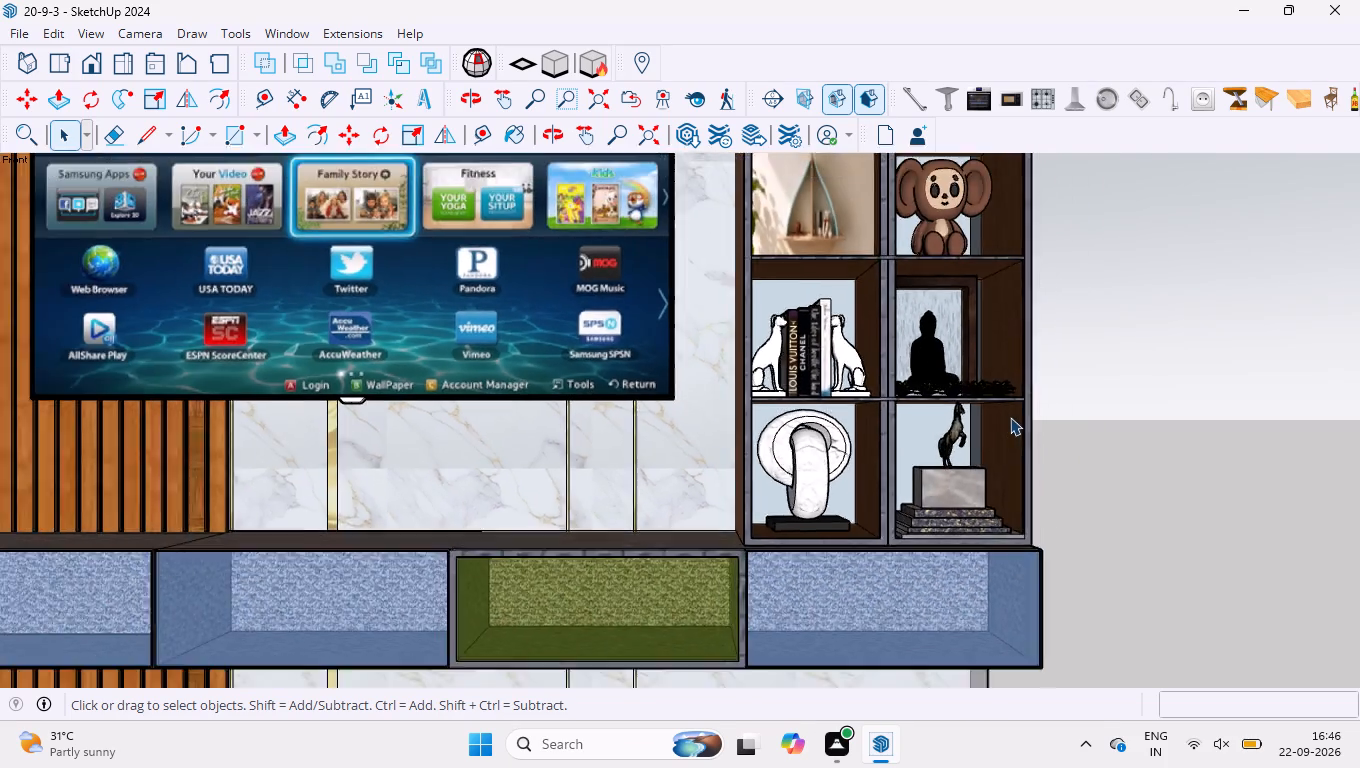
scroll(1010, 417, "down", 8)
scroll(946, 470, "down", 4)
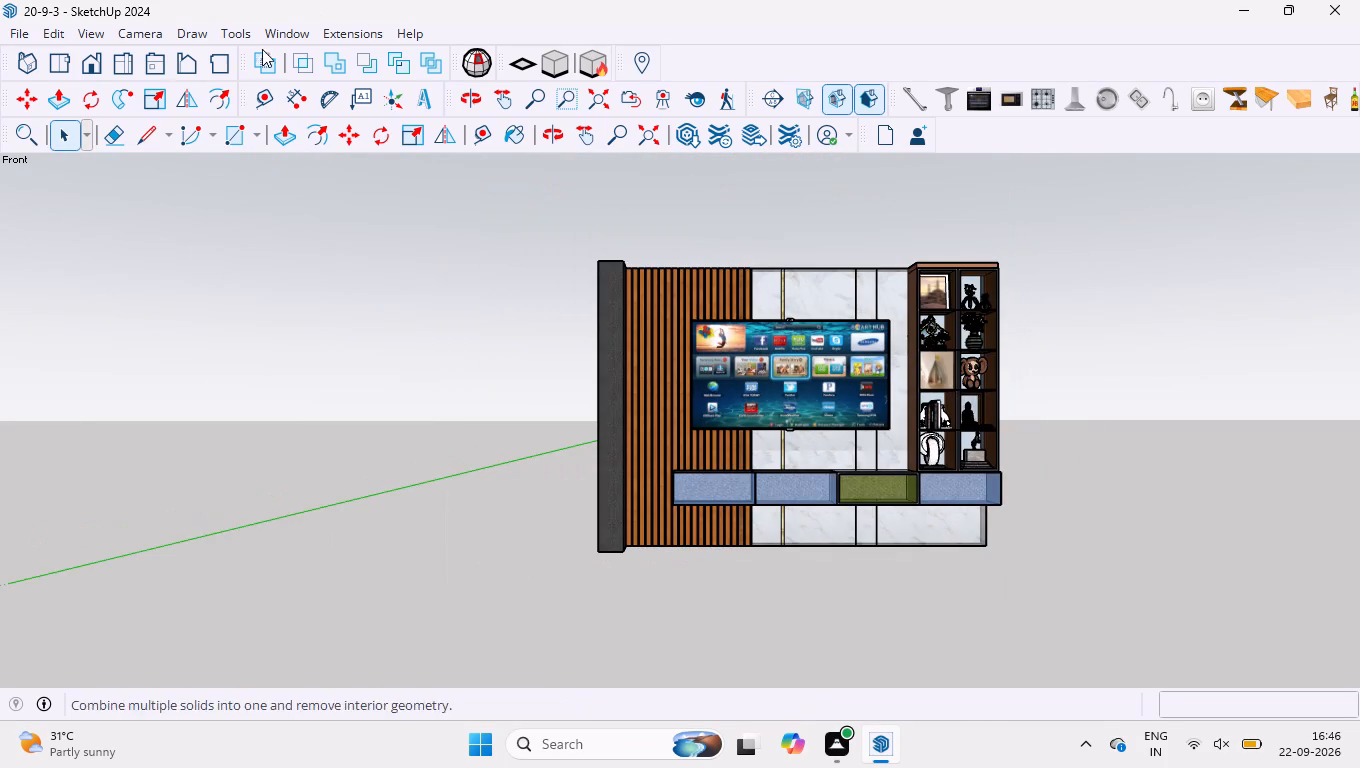
left_click(91, 66)
Unhide all hidden objects in the model.
left_click(51, 38)
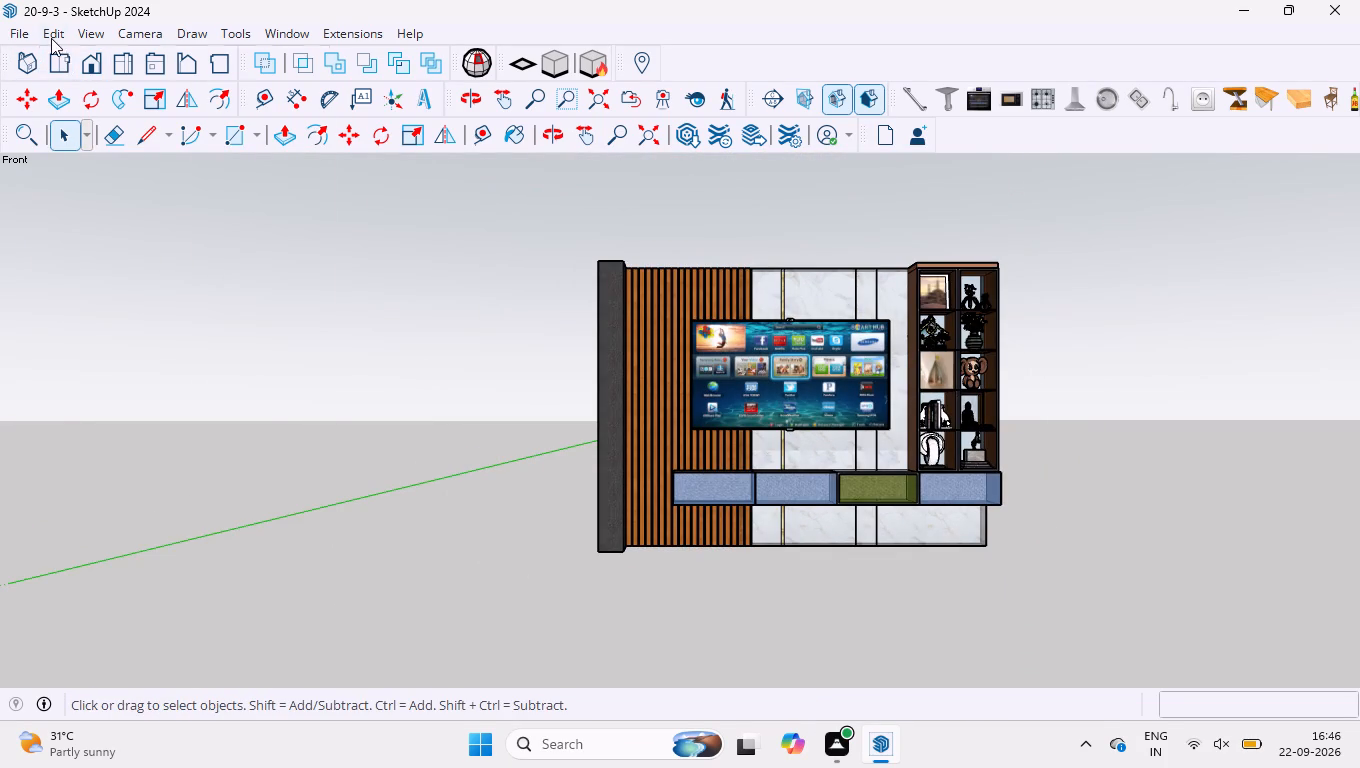
left_click(146, 366)
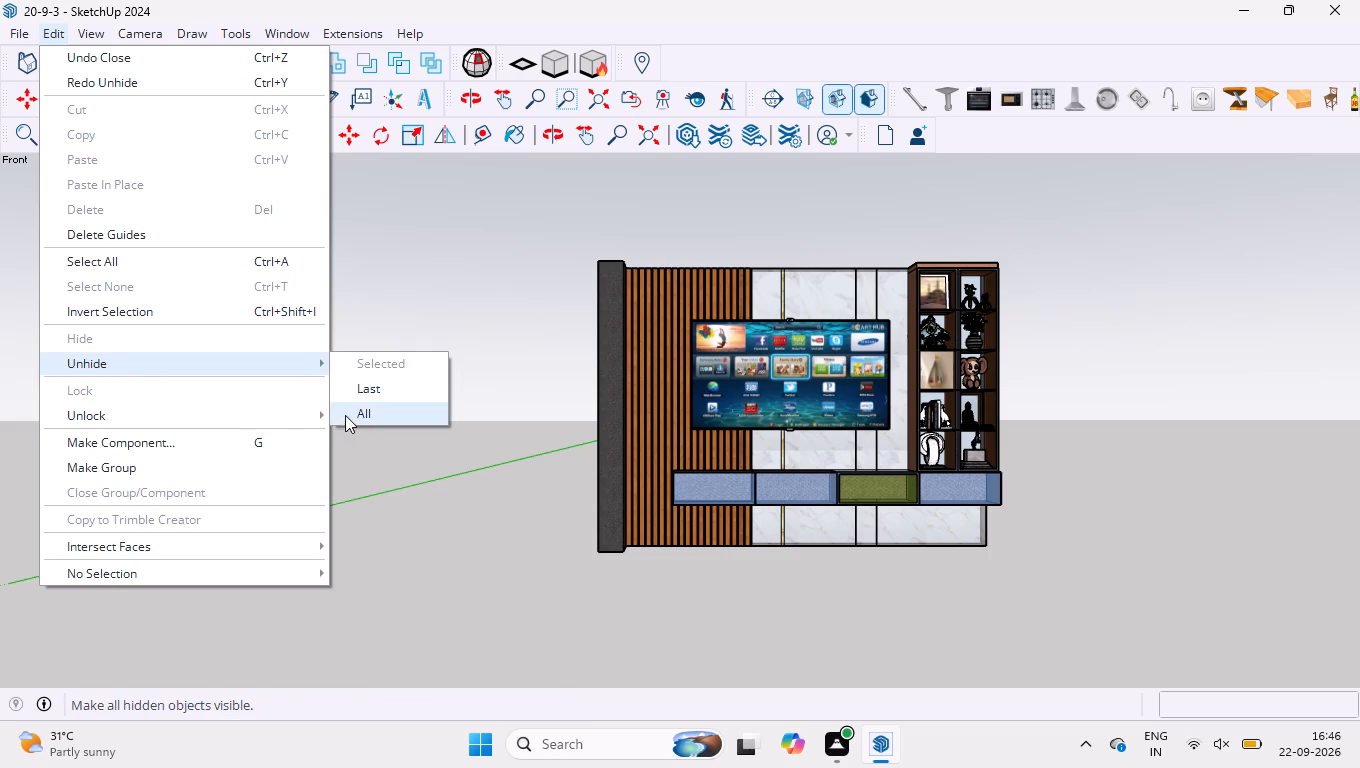
left_click(346, 415)
Erase the stray loose edges on the ground beside the TV wall unit.
scroll(1049, 471, "up", 7)
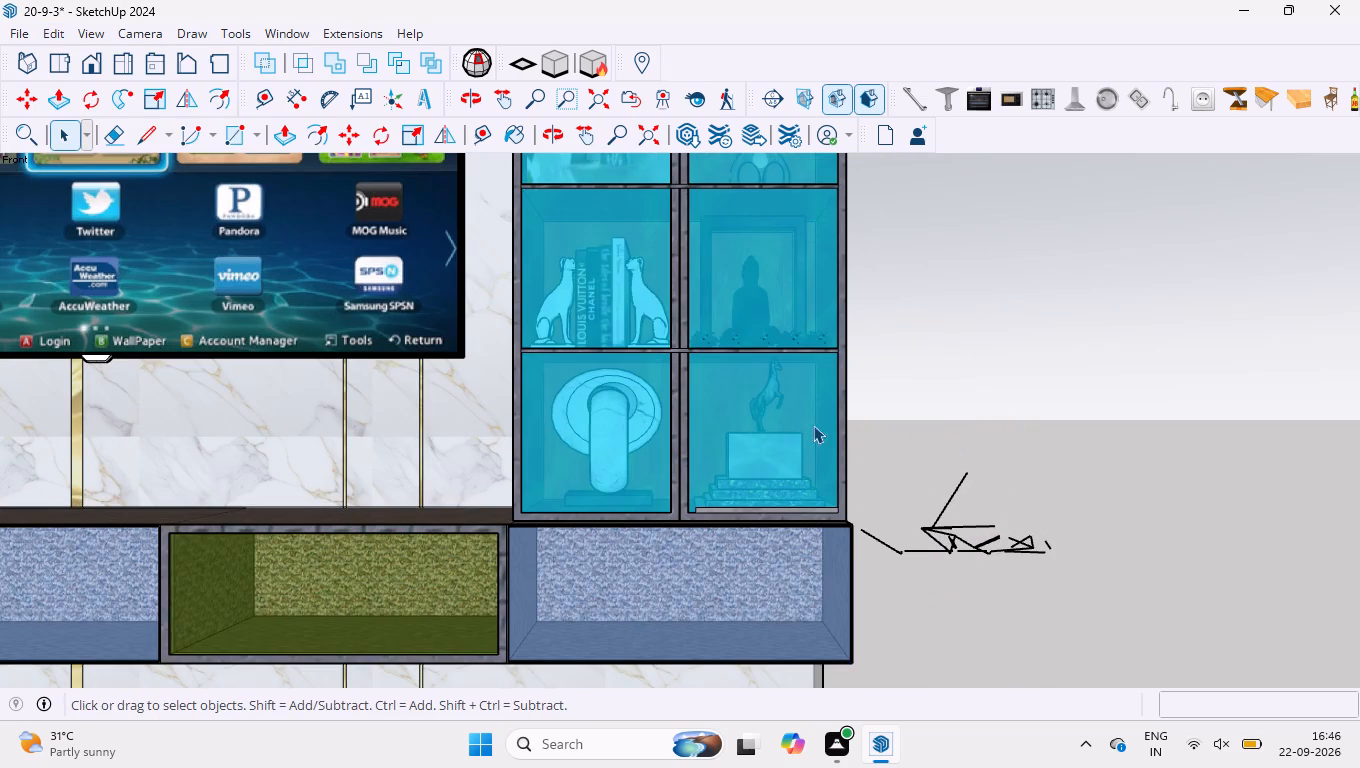
scroll(736, 313, "down", 3)
scroll(1012, 467, "up", 2)
key("e")
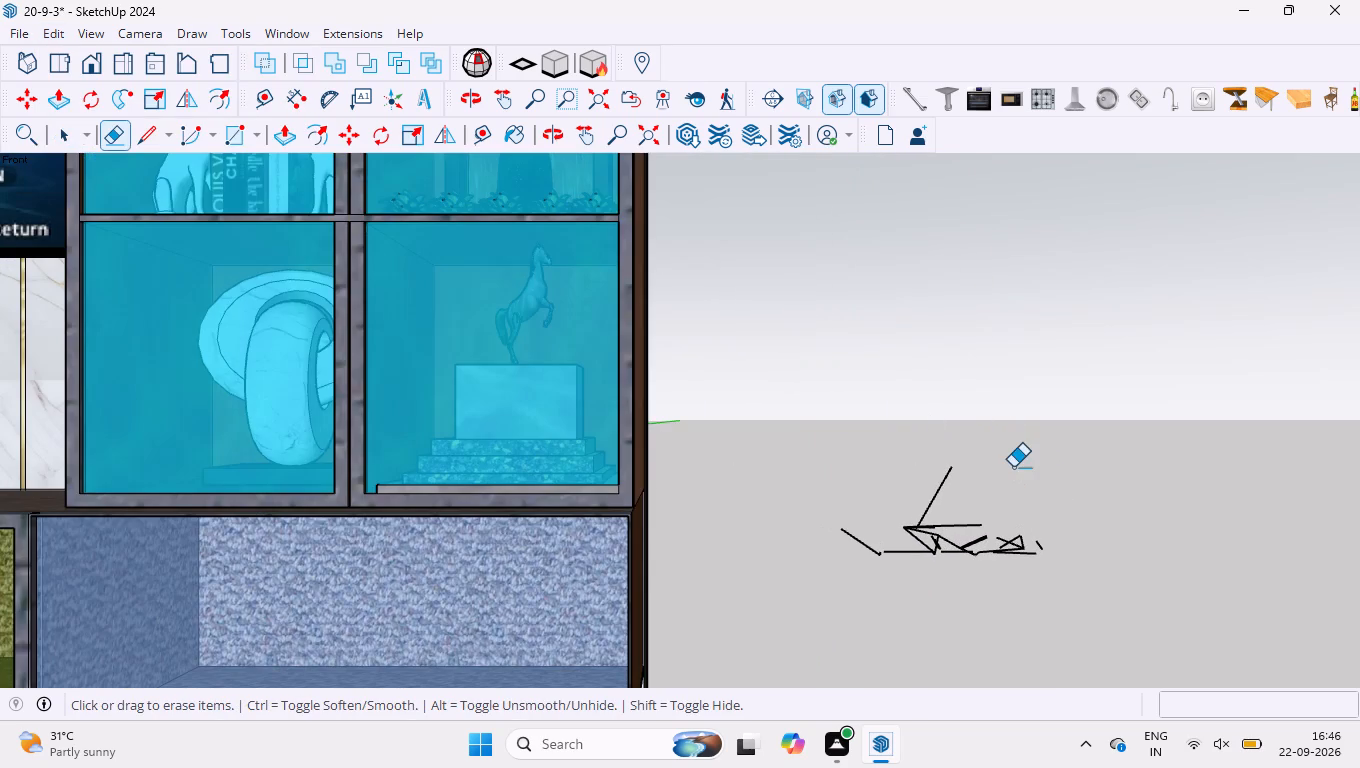
left_click_drag(948, 493, 918, 471)
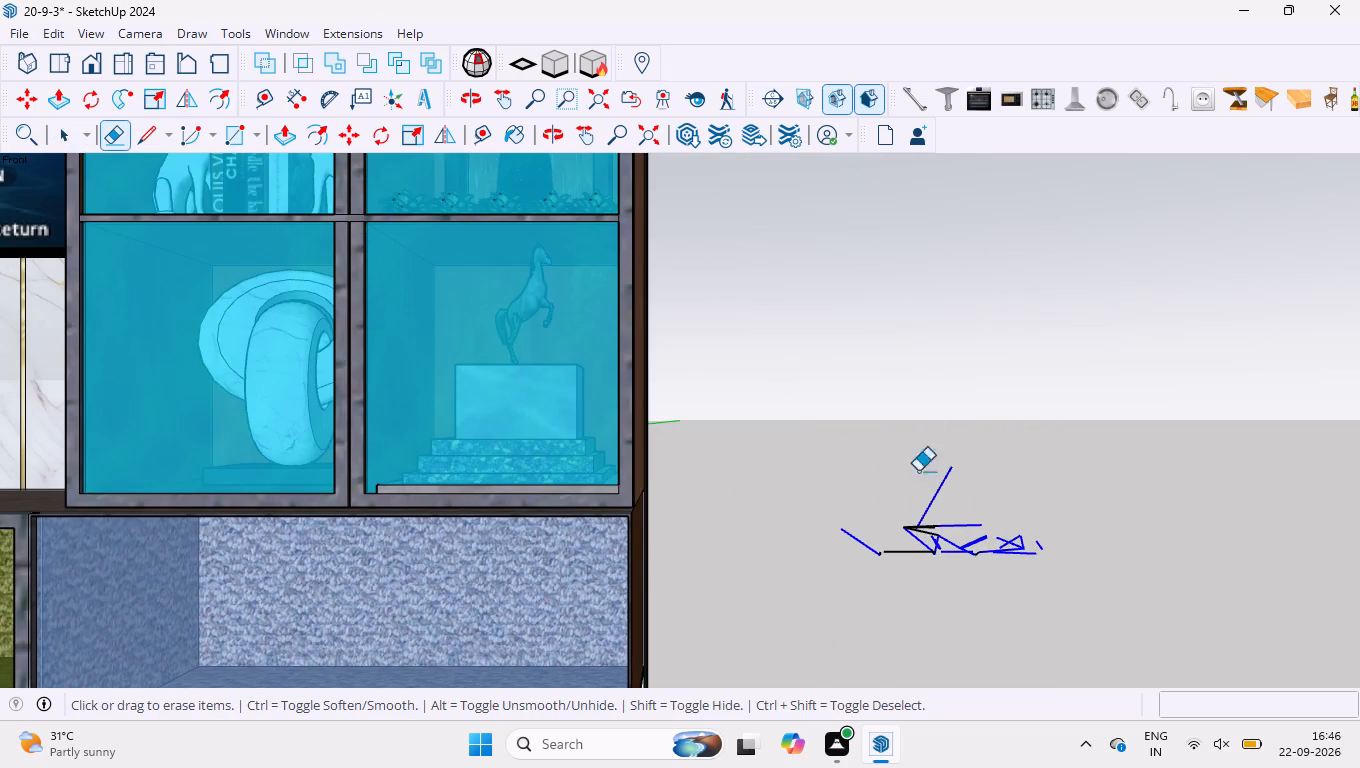
left_click_drag(918, 471, 851, 557)
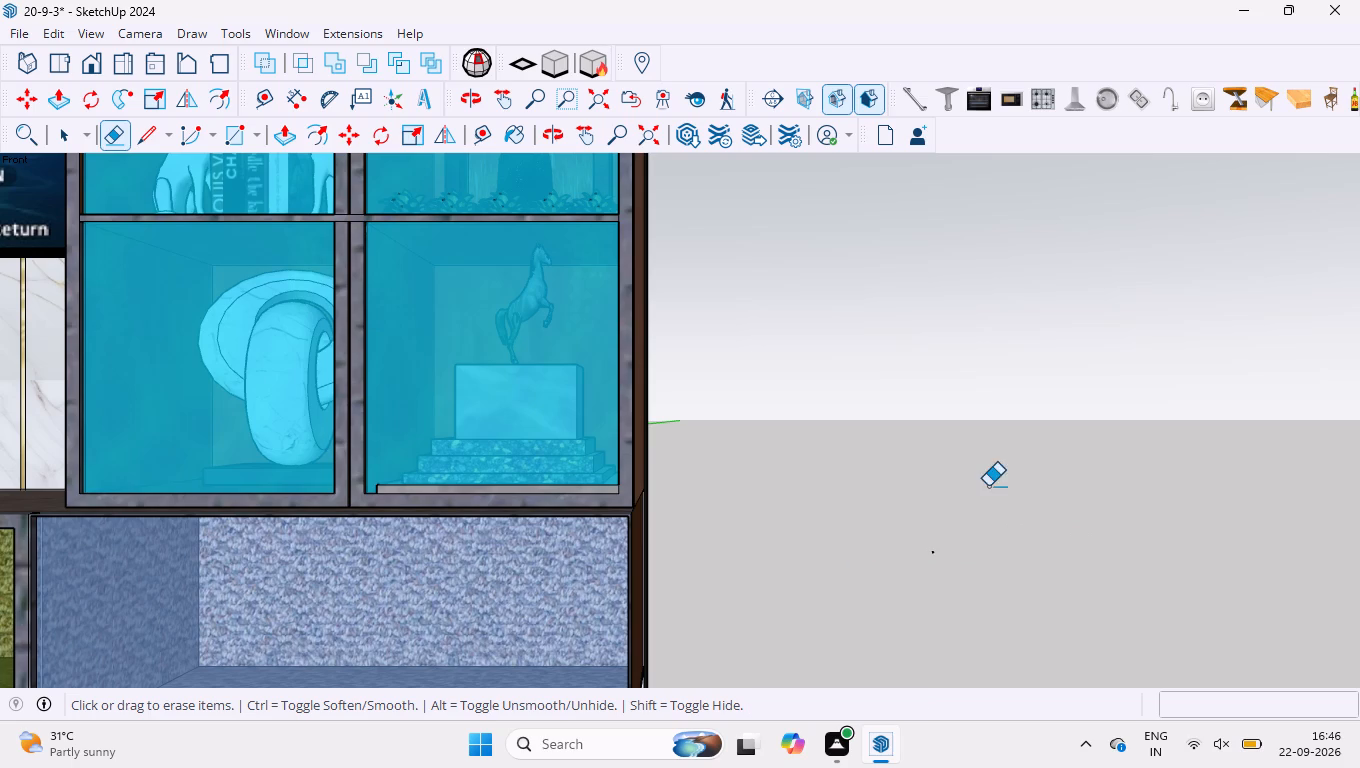
scroll(988, 484, "down", 2)
left_click_drag(950, 512, 937, 527)
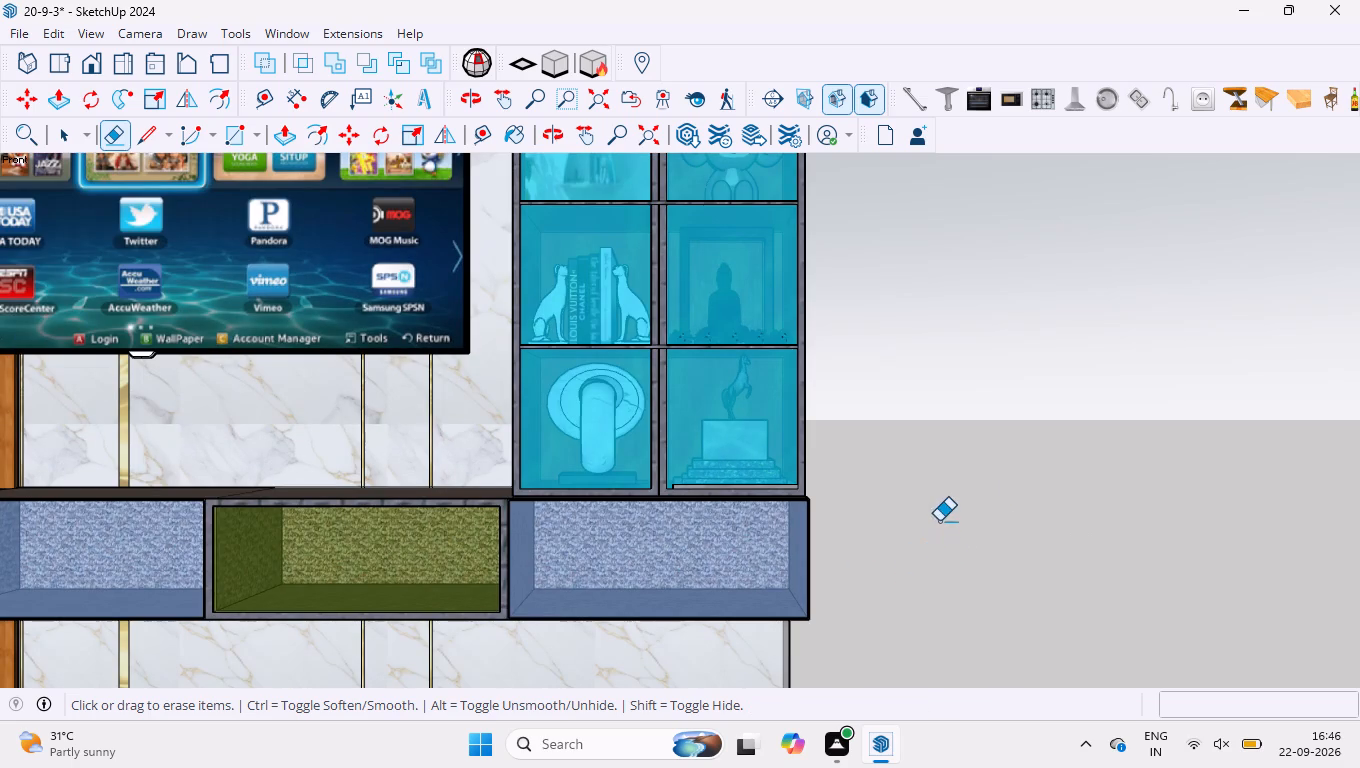
key("space")
Examine the TV wall unit with its blue glass panels in place, from several angles and in the standard front view.
left_click(99, 62)
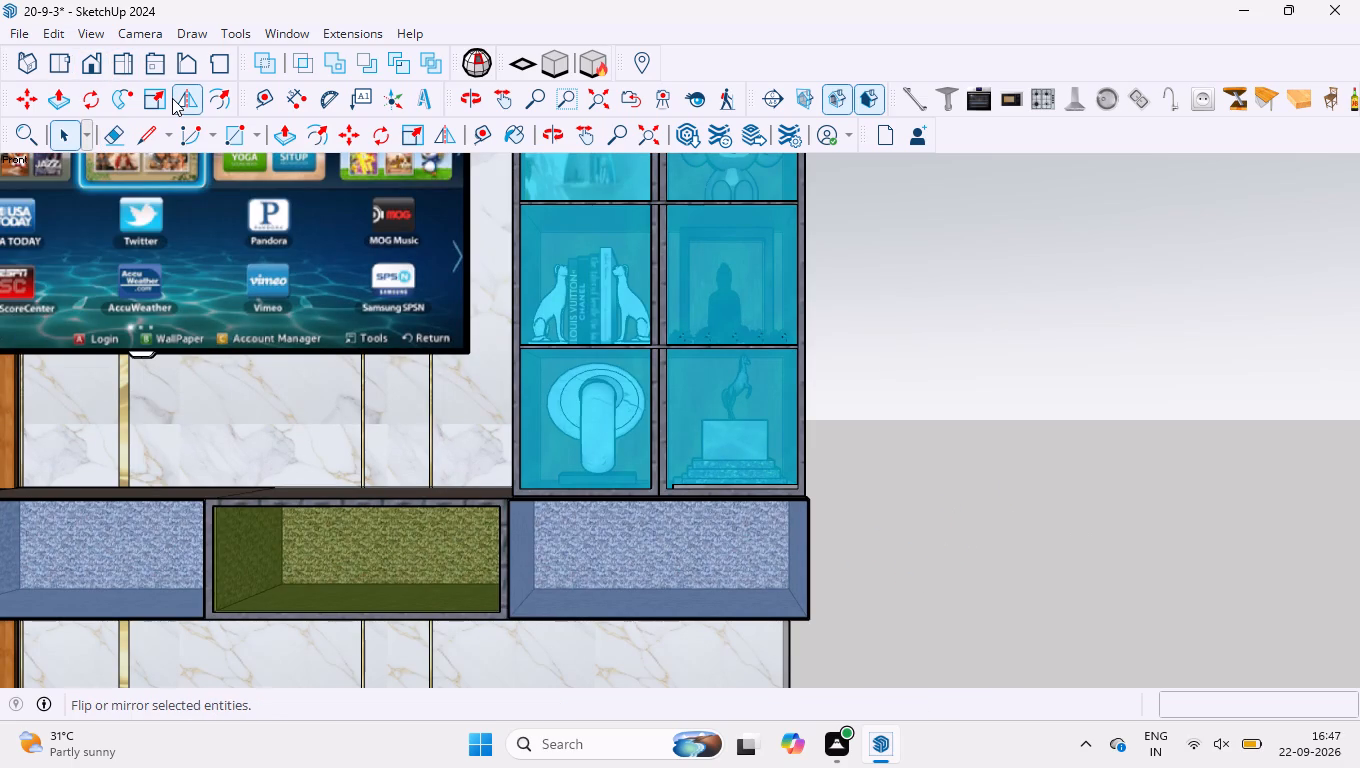
middle_click_drag(859, 298, 863, 309)
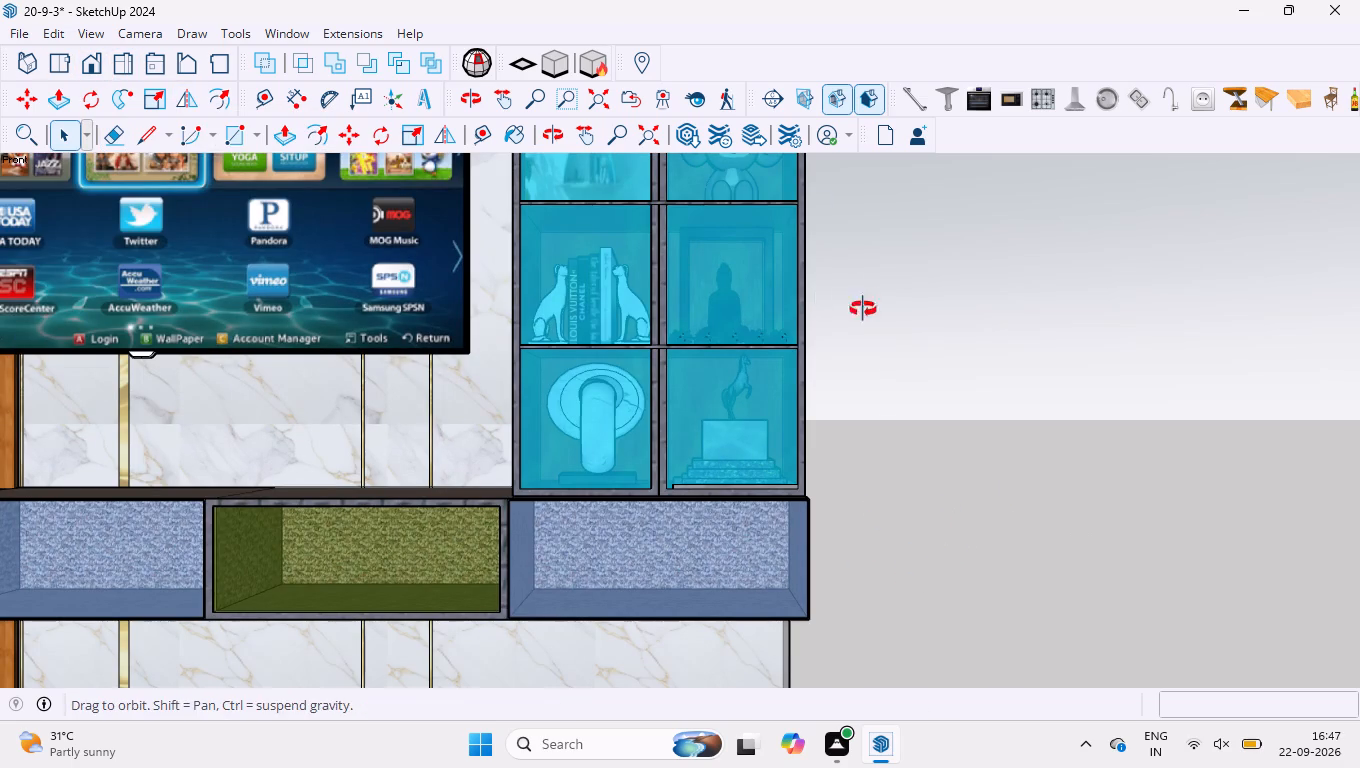
middle_click_drag(863, 309, 679, 395)
left_click_drag(87, 64, 73, 68)
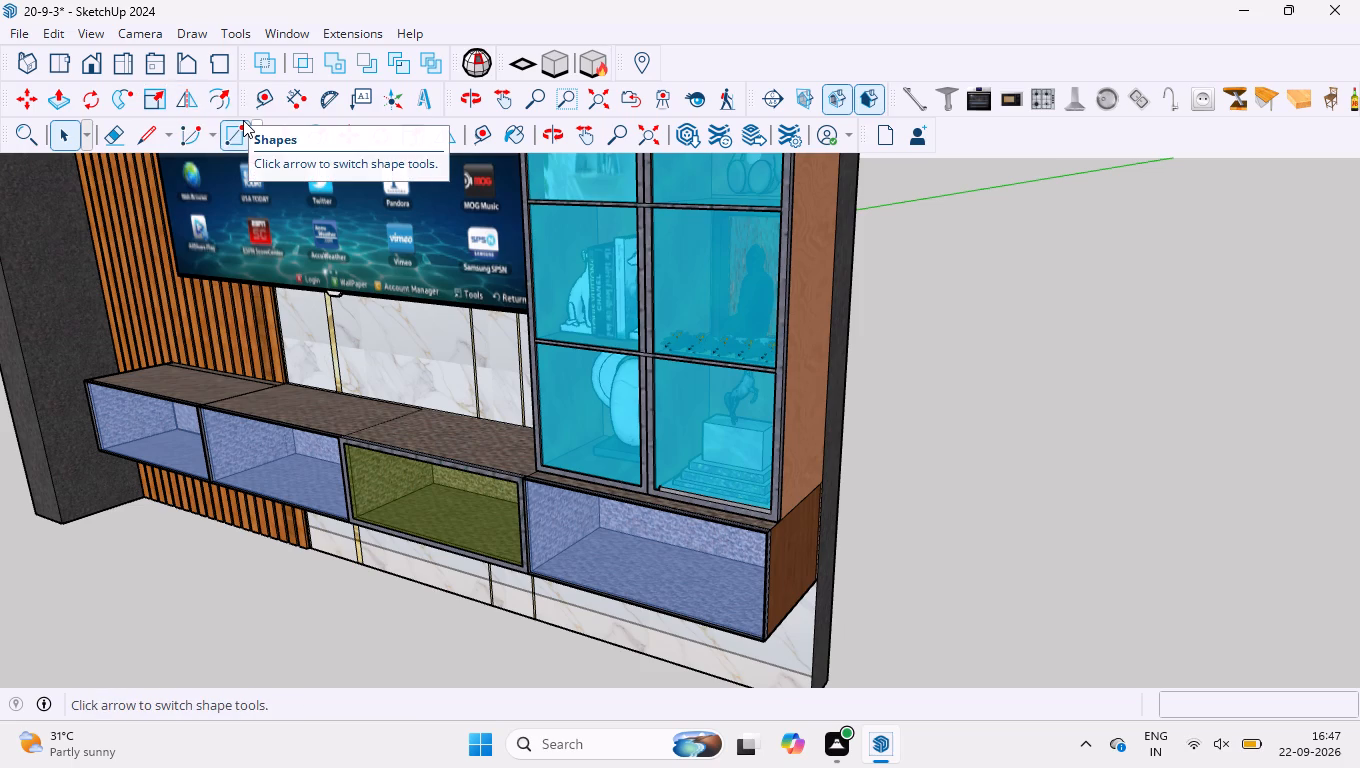
scroll(657, 204, "down", 3)
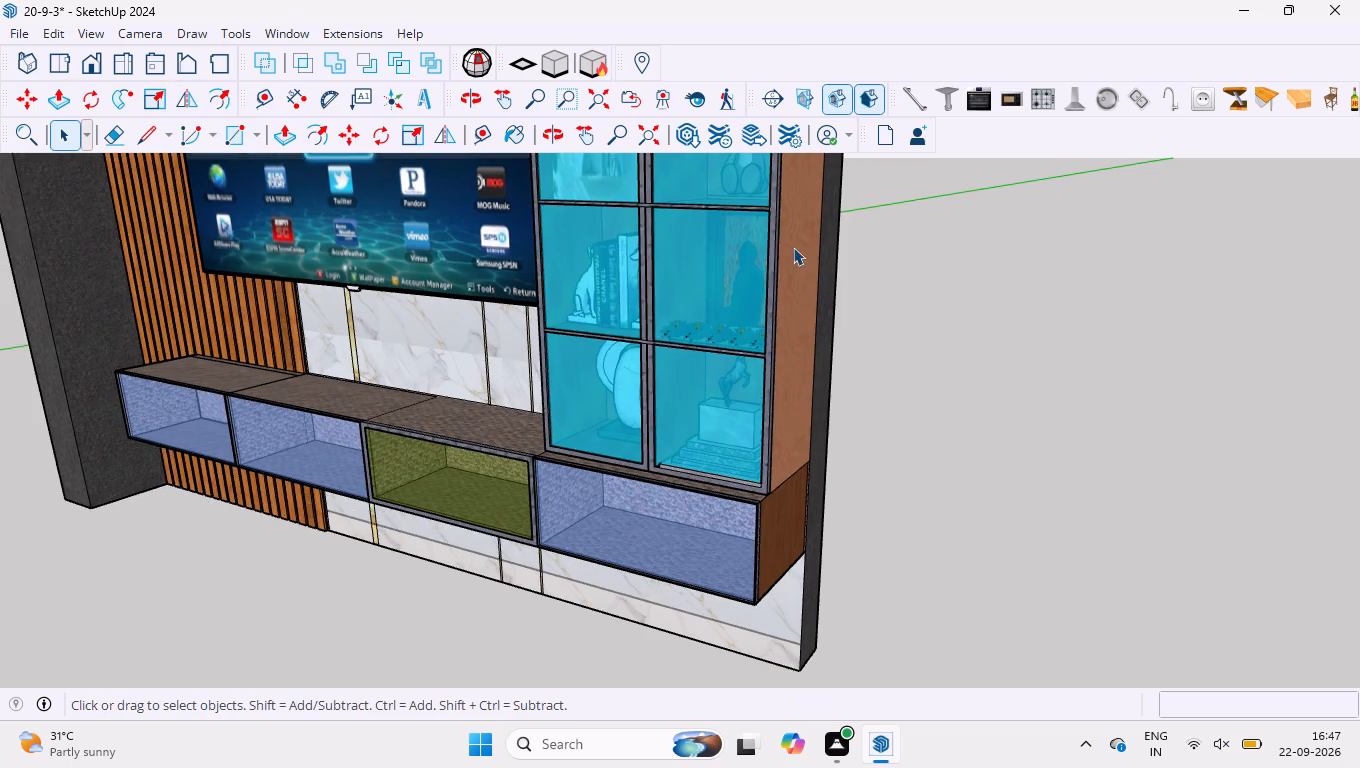
scroll(793, 247, "down", 8)
scroll(798, 355, "down", 9)
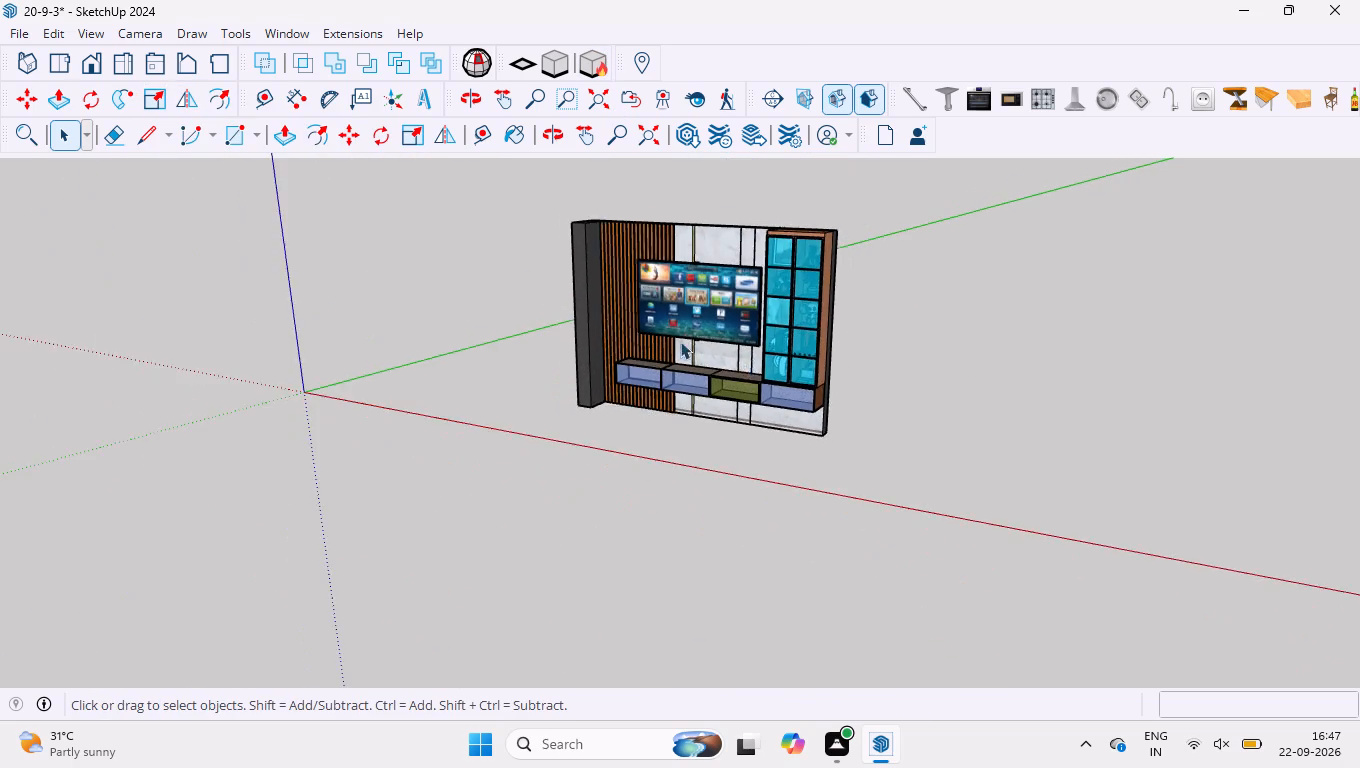
middle_click_drag(682, 342, 753, 331)
middle_click_drag(991, 232, 662, 348)
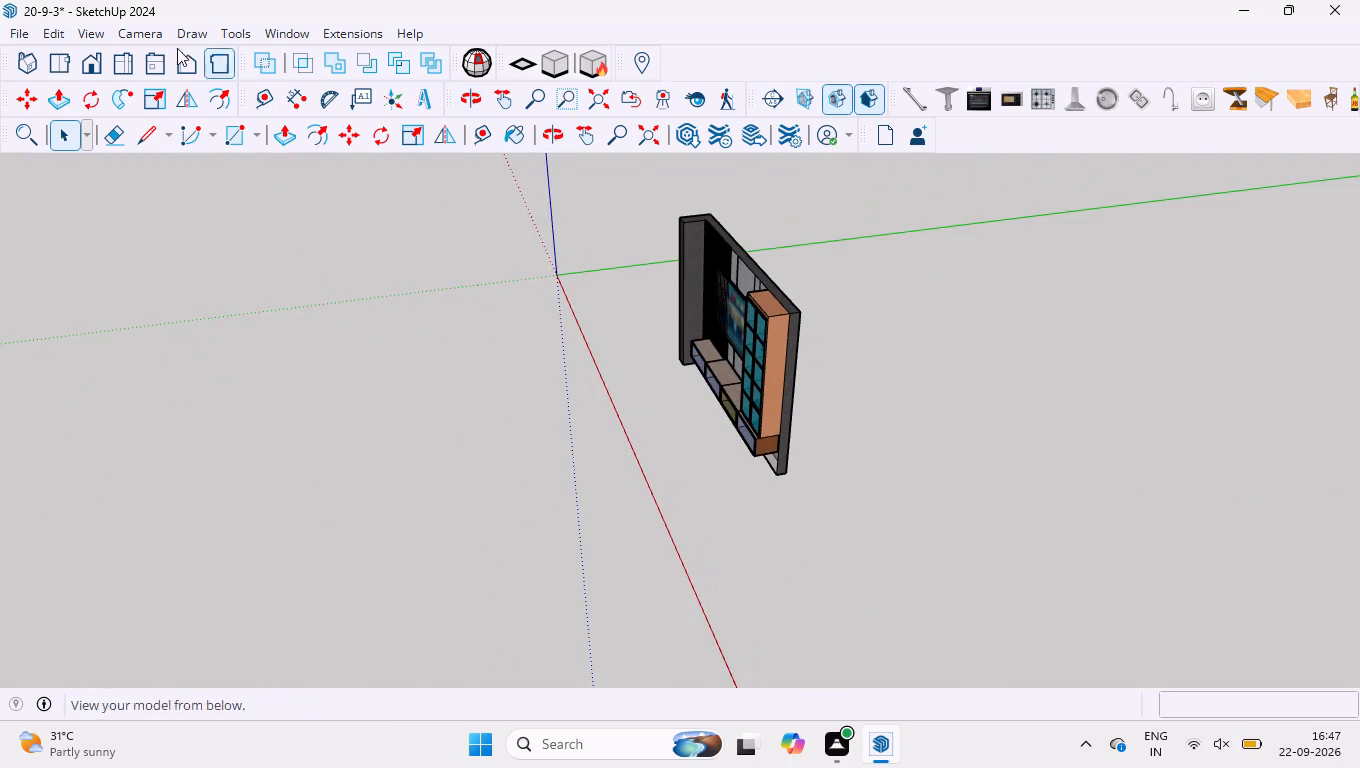
left_click(91, 68)
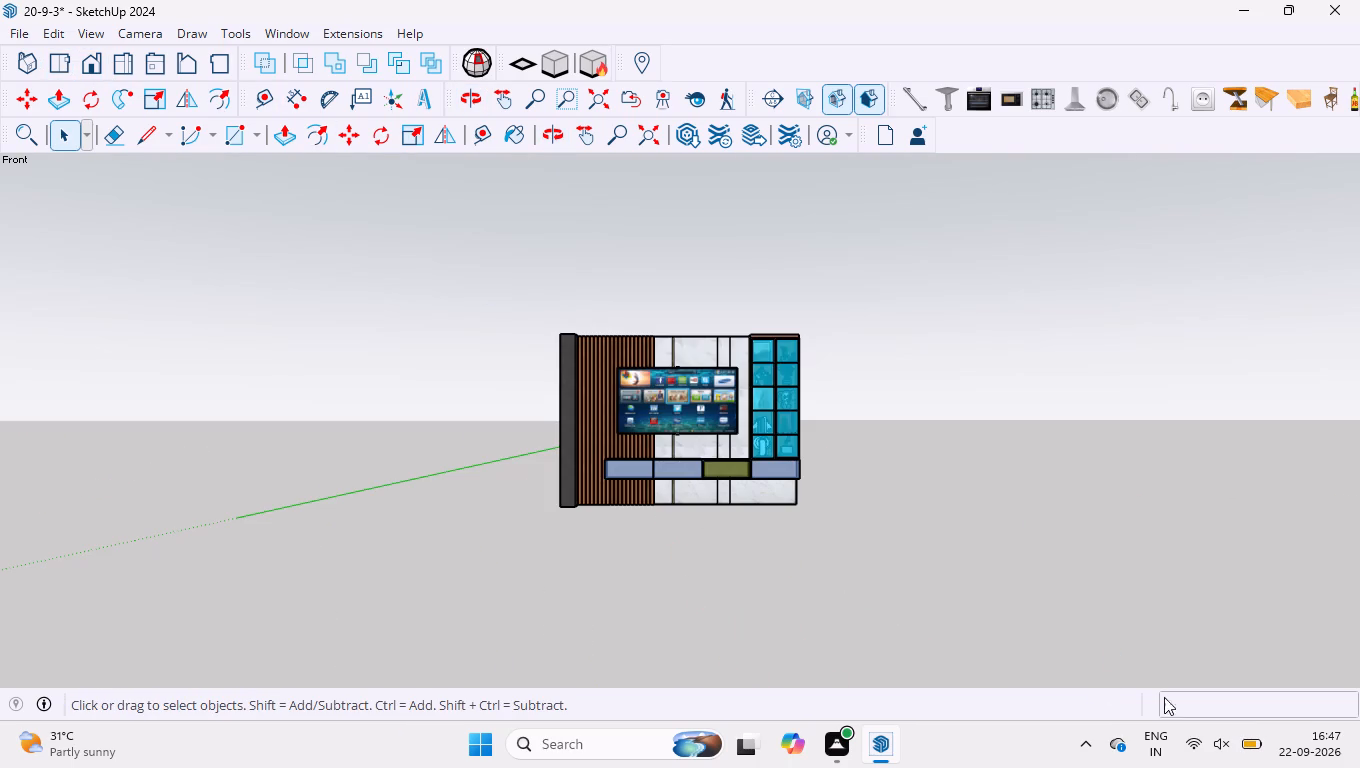
Switch to the Windows quick settings and adjust the display brightness to slightly above its lowest level.
left_click(1216, 738)
left_click(1049, 570)
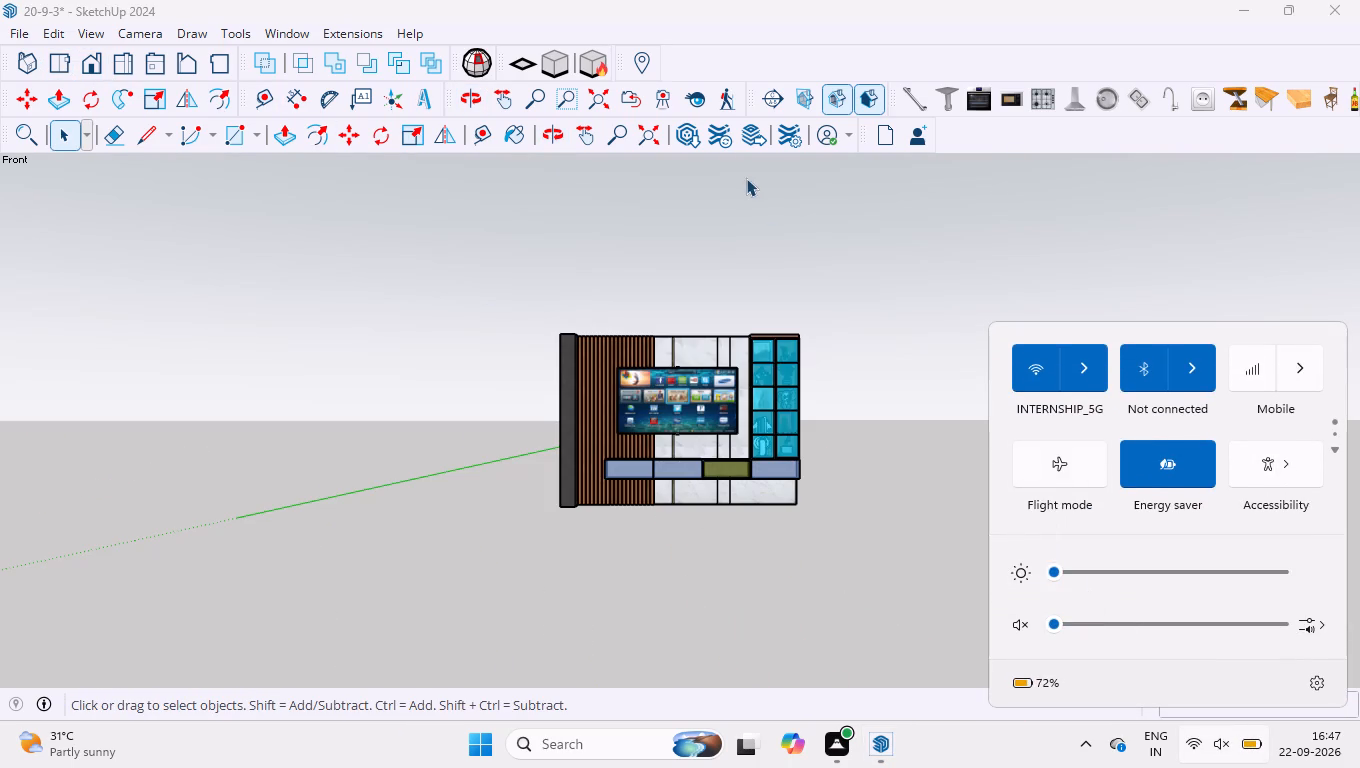
left_click(746, 177)
scroll(905, 409, "up", 2)
left_click(1198, 752)
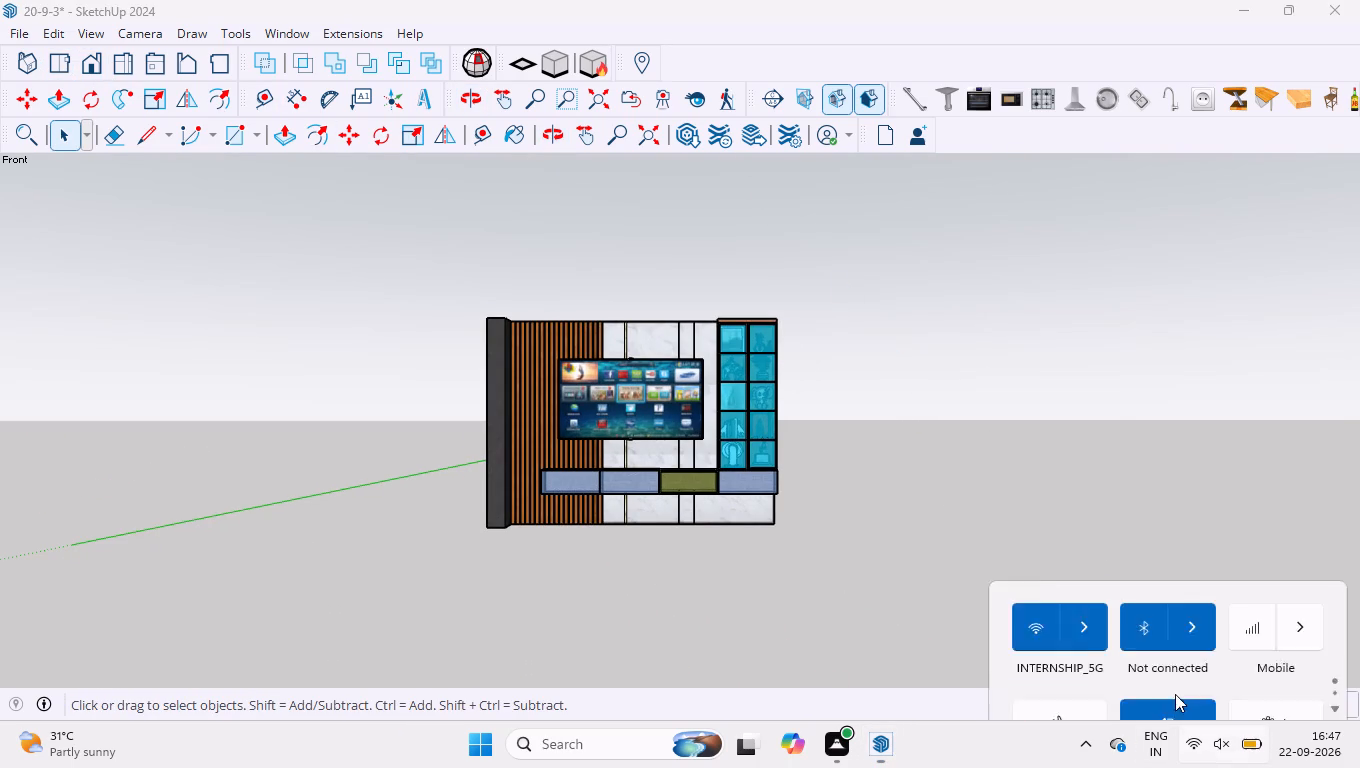
left_click(1068, 572)
left_click(950, 543)
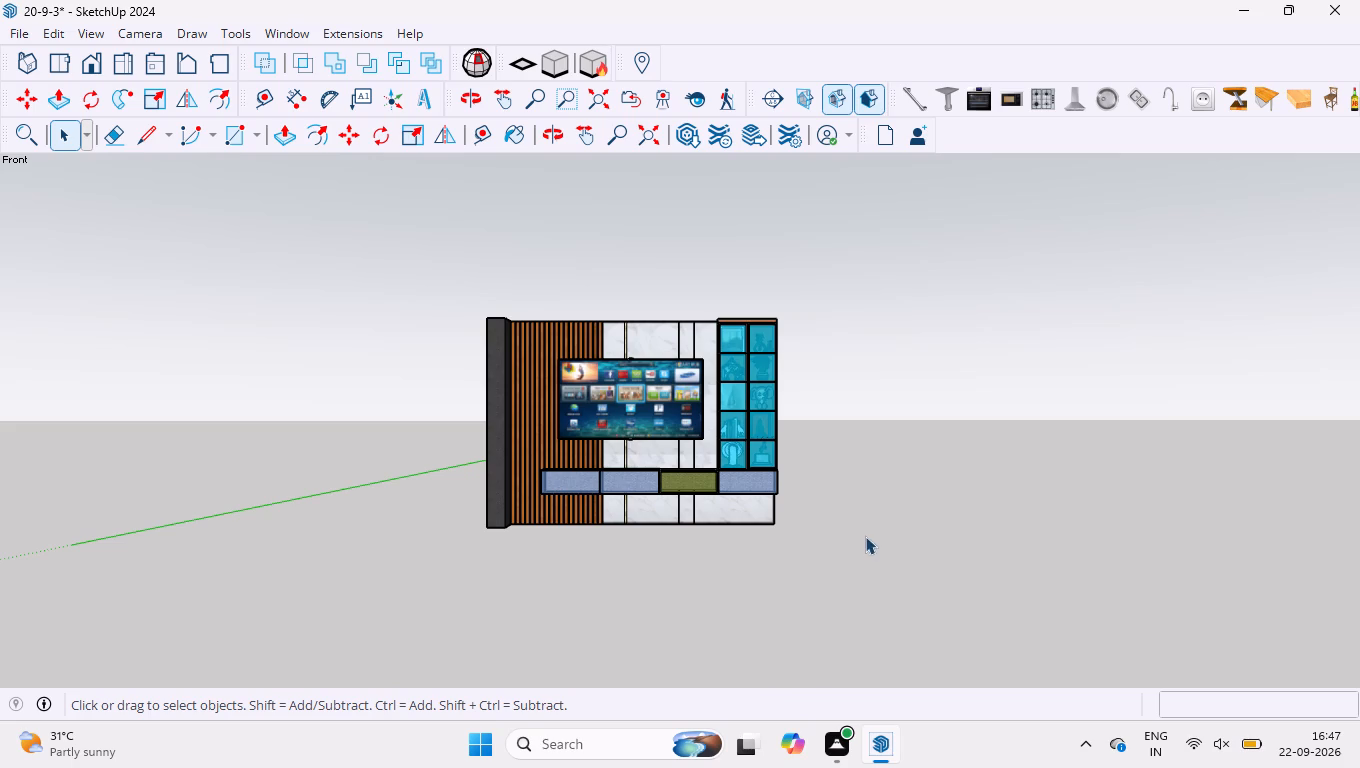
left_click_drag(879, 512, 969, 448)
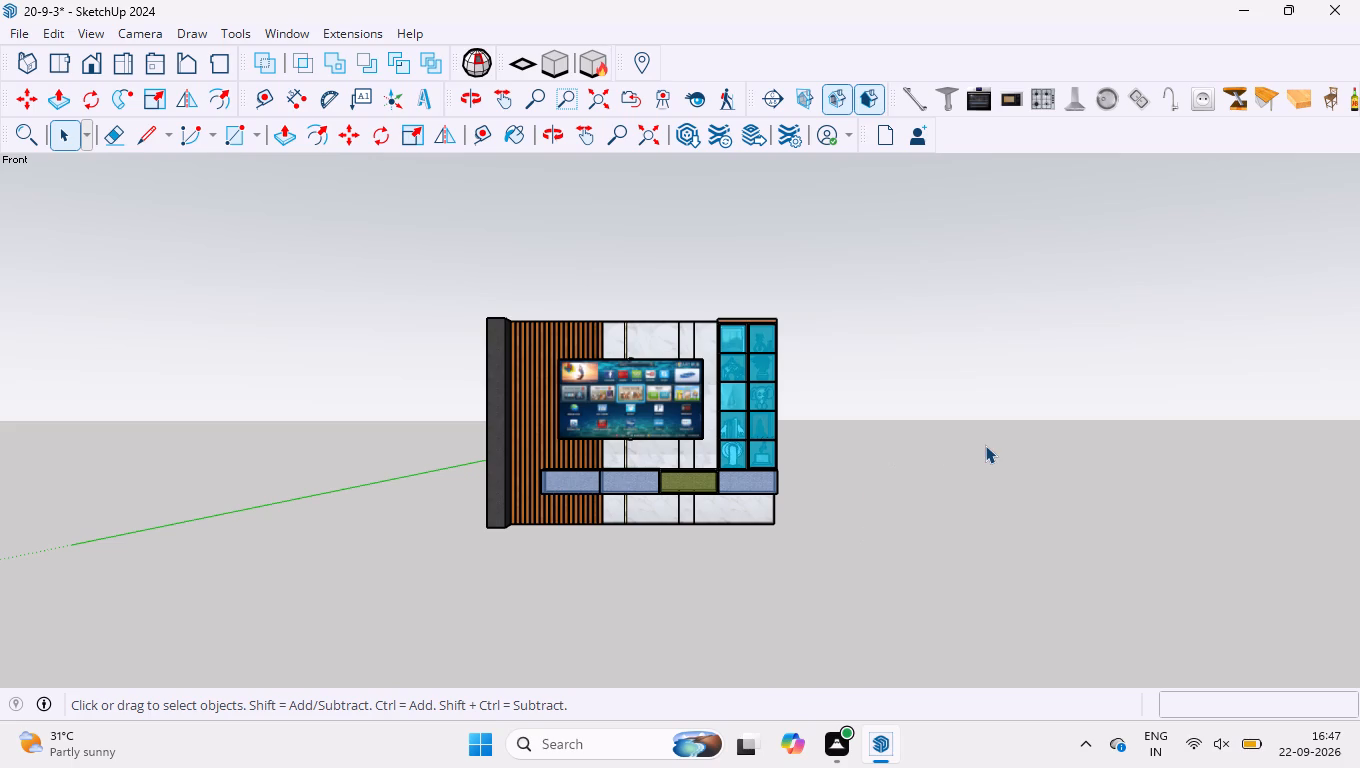
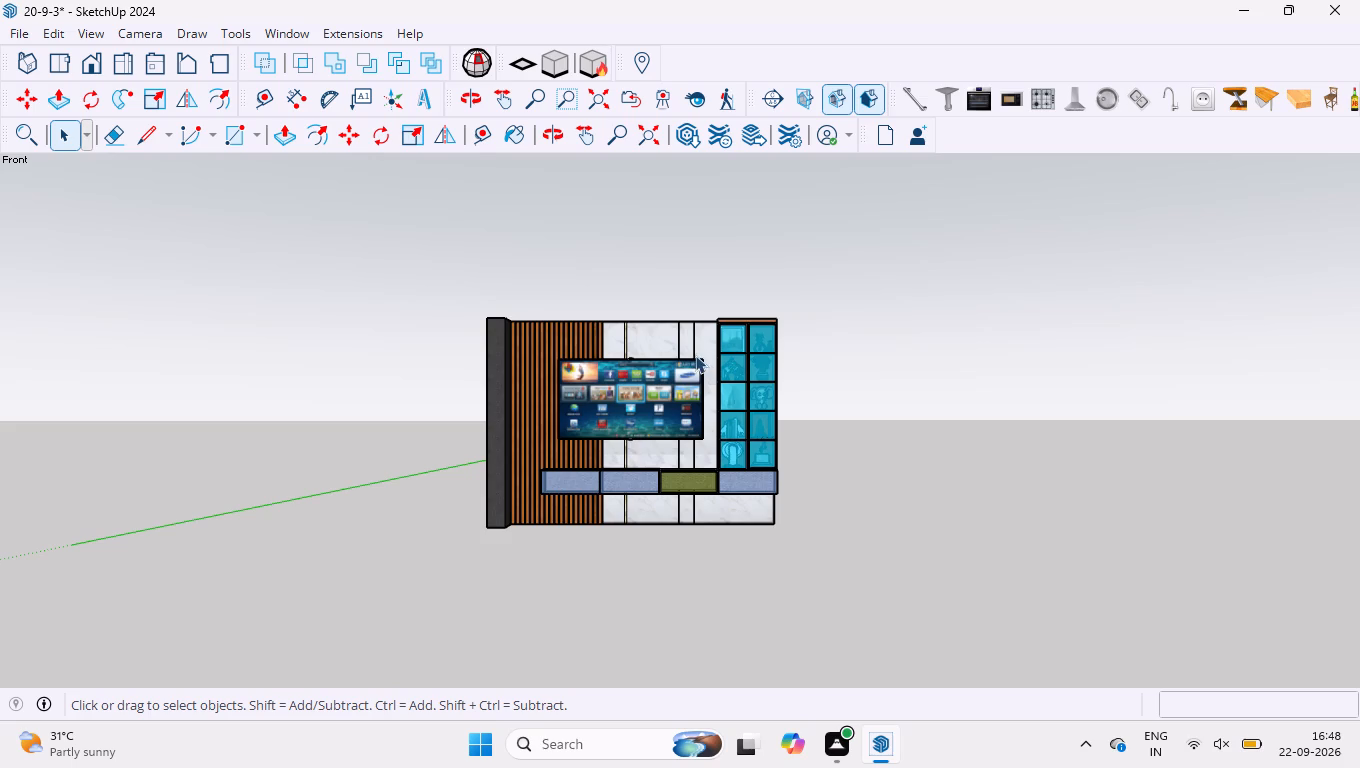
Examine the decorated shelves behind the blue glass panels in the front view, both close up and with the whole TV wall.
scroll(695, 355, "up", 13)
scroll(707, 379, "down", 2)
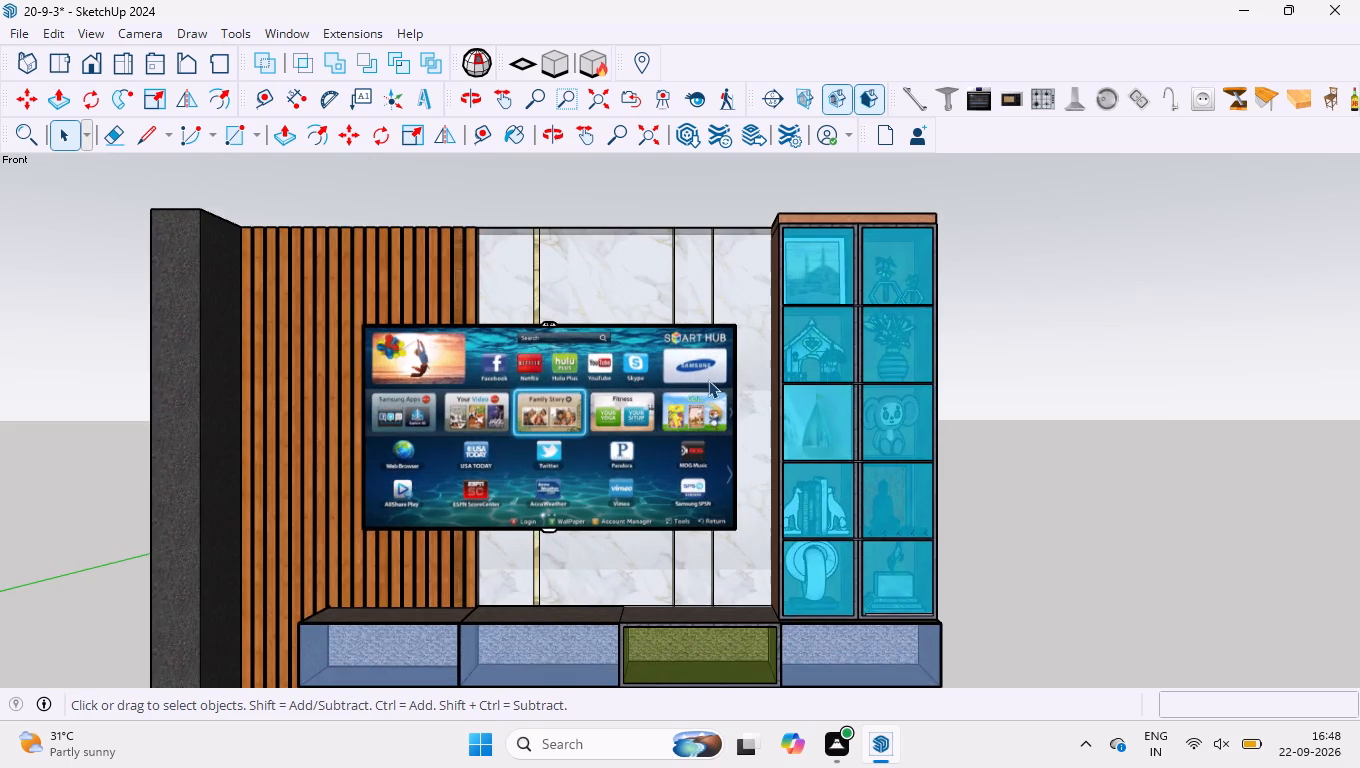
scroll(845, 301, "down", 1)
scroll(757, 558, "up", 1)
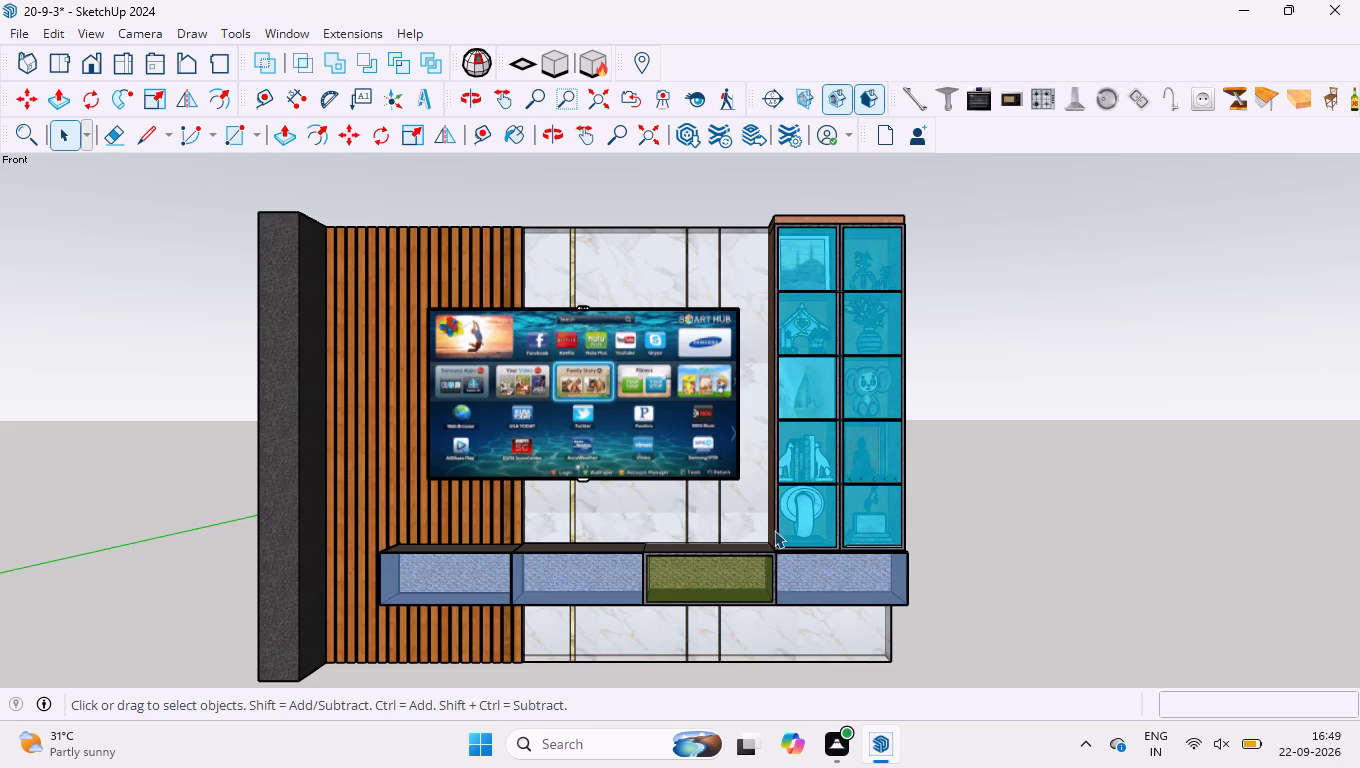
scroll(818, 231, "up", 13)
scroll(818, 302, "up", 10)
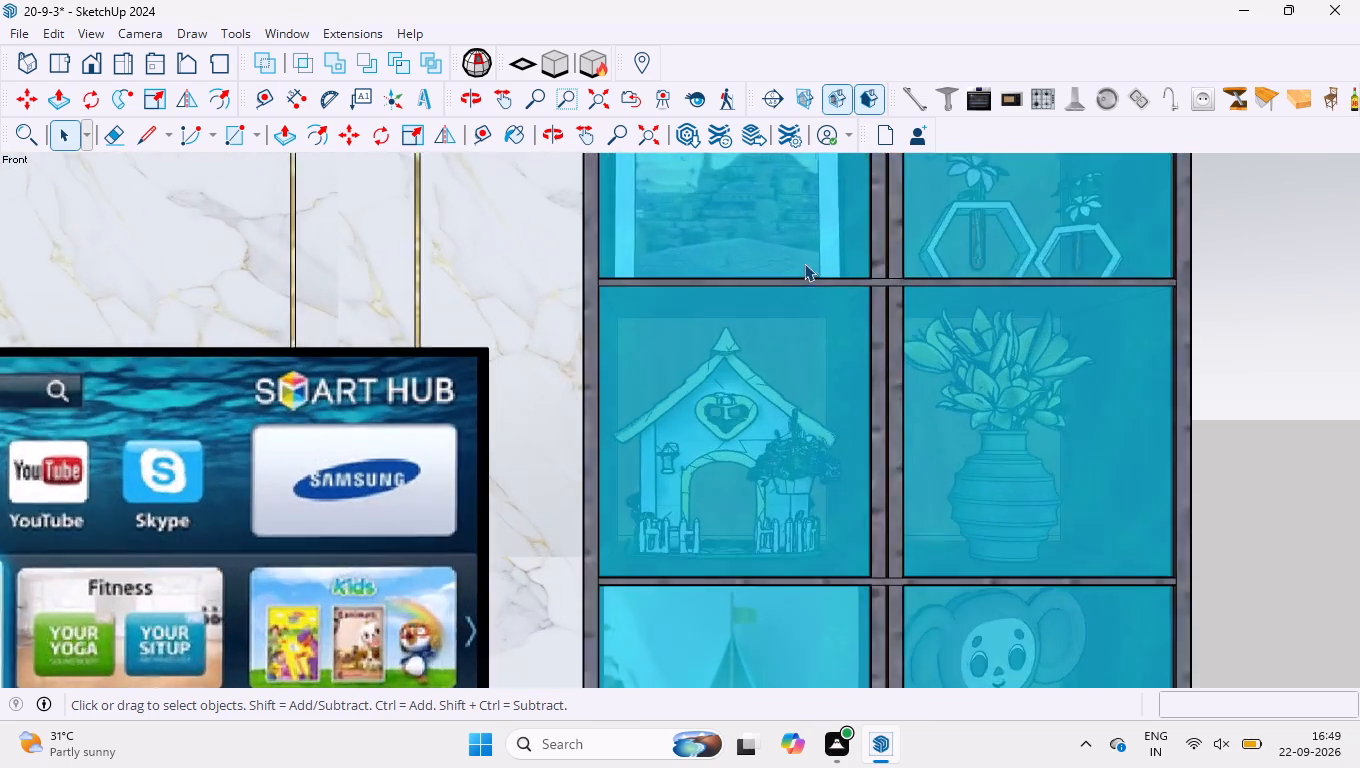
scroll(804, 263, "up", 10)
scroll(790, 290, "down", 4)
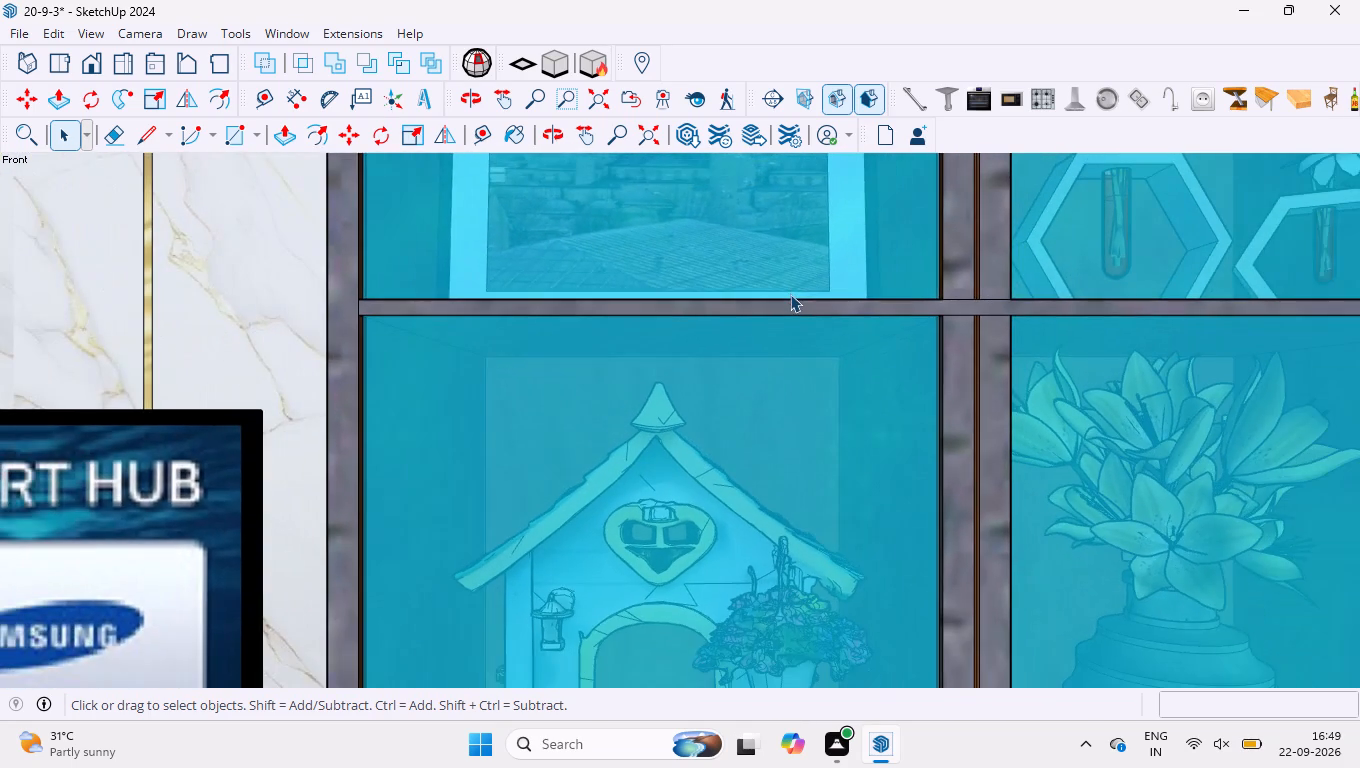
scroll(790, 294, "down", 2)
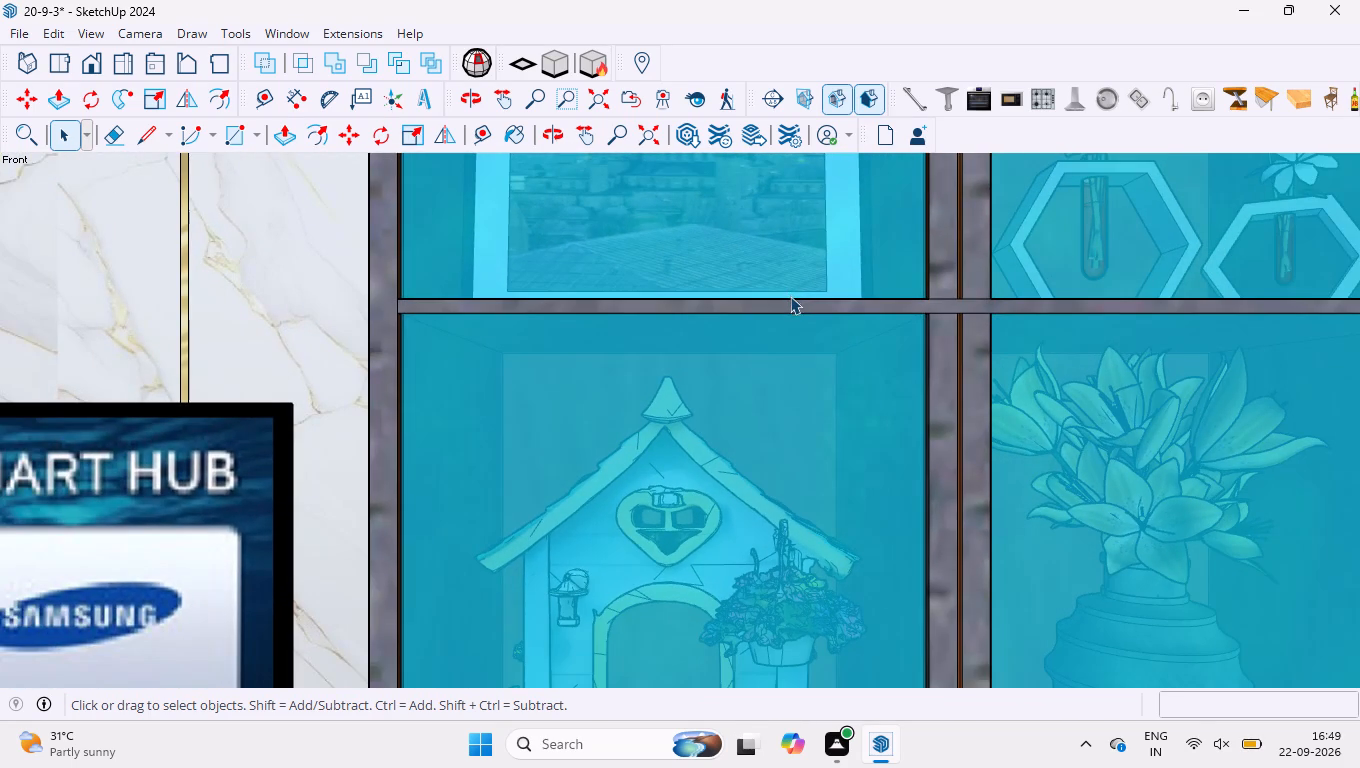
scroll(790, 296, "down", 11)
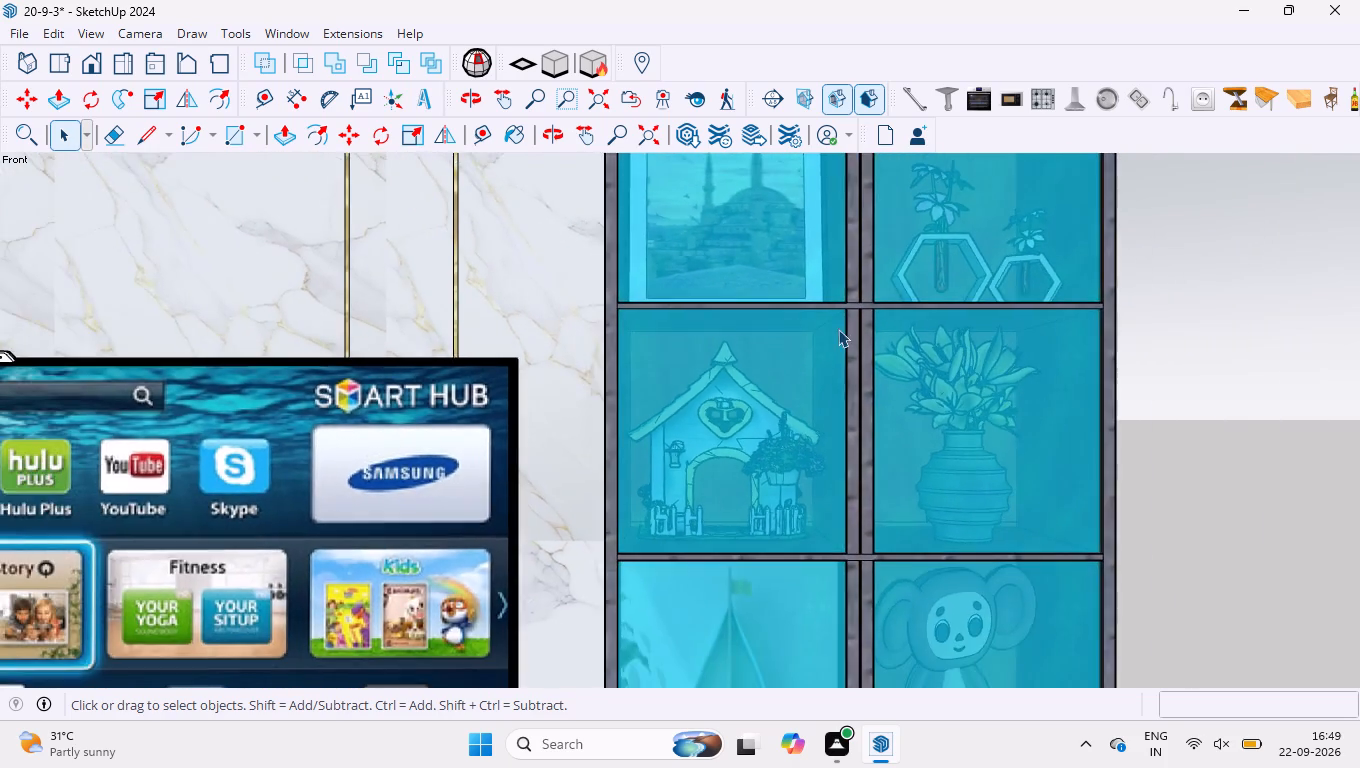
scroll(842, 317, "down", 5)
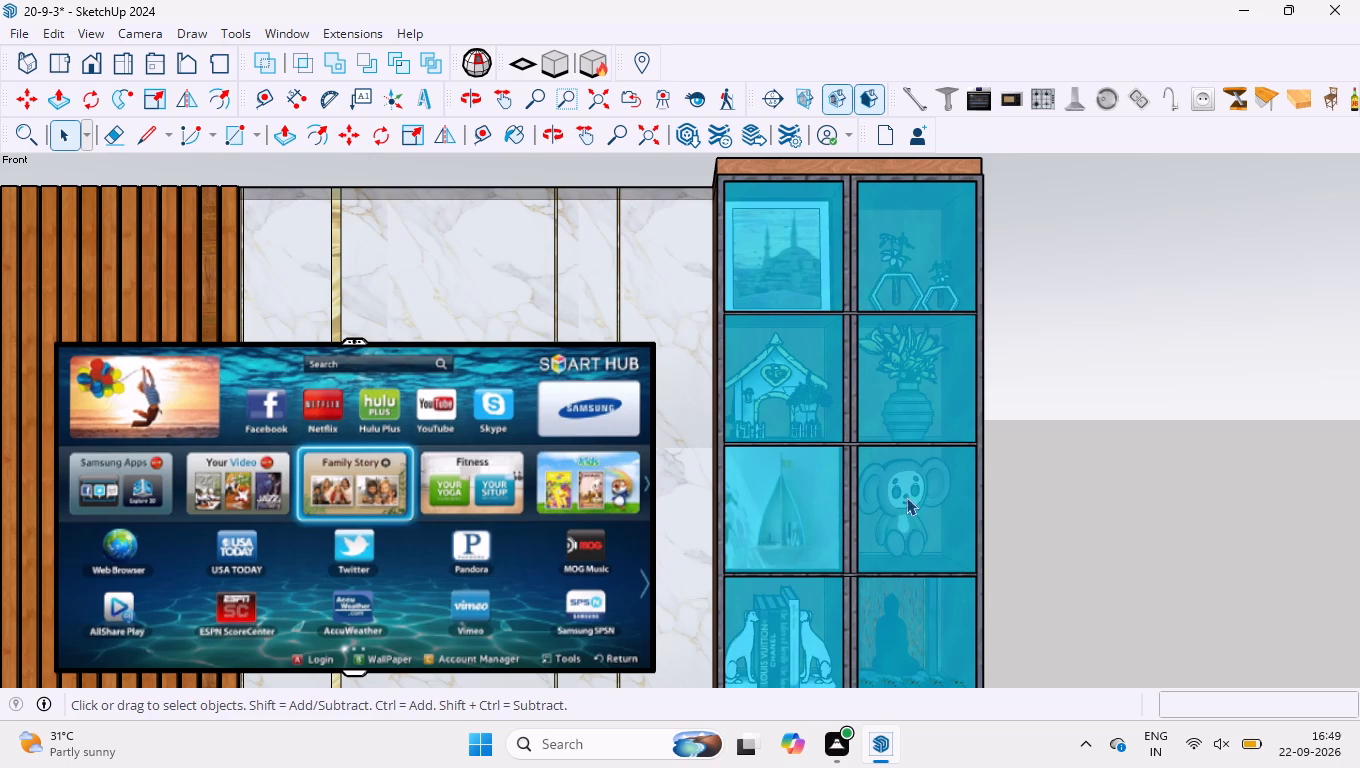
scroll(837, 339, "up", 5)
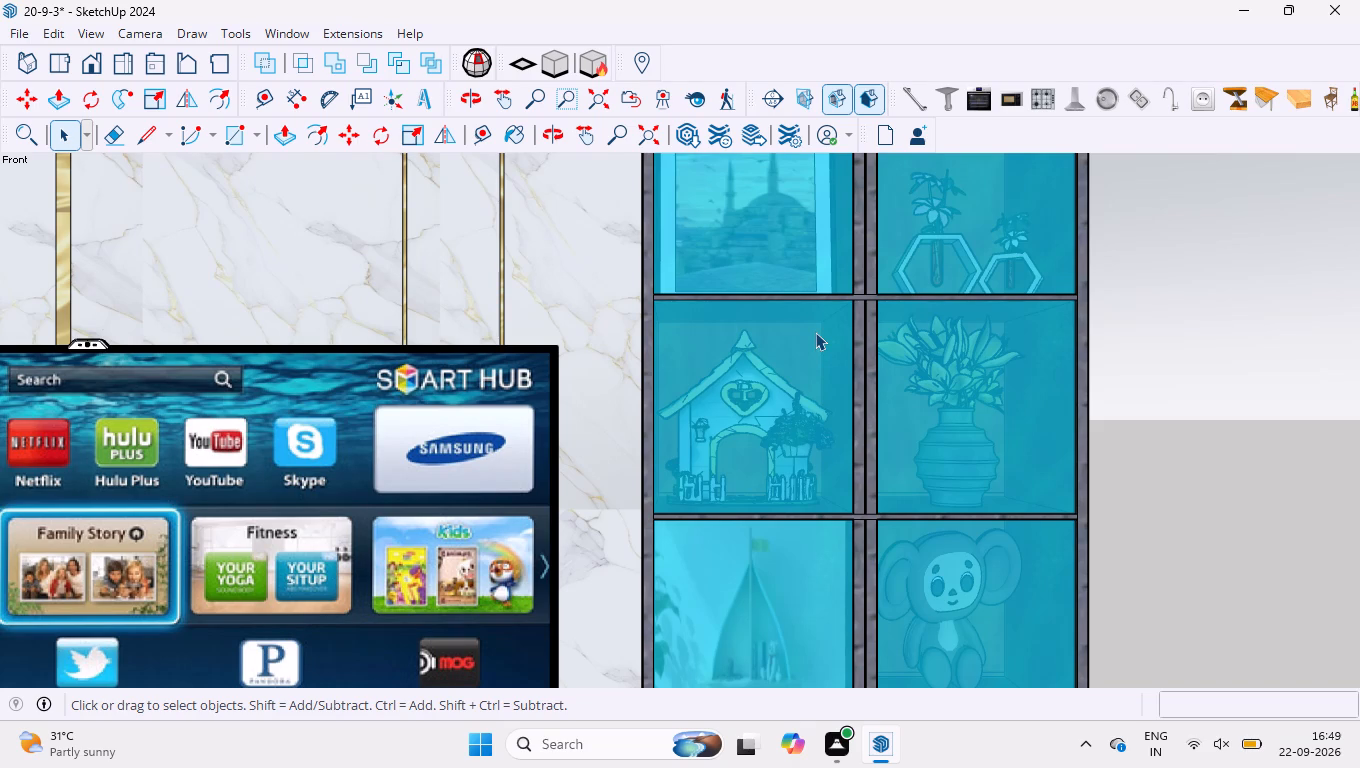
scroll(816, 379, "down", 15)
scroll(907, 349, "down", 11)
scroll(691, 174, "down", 4)
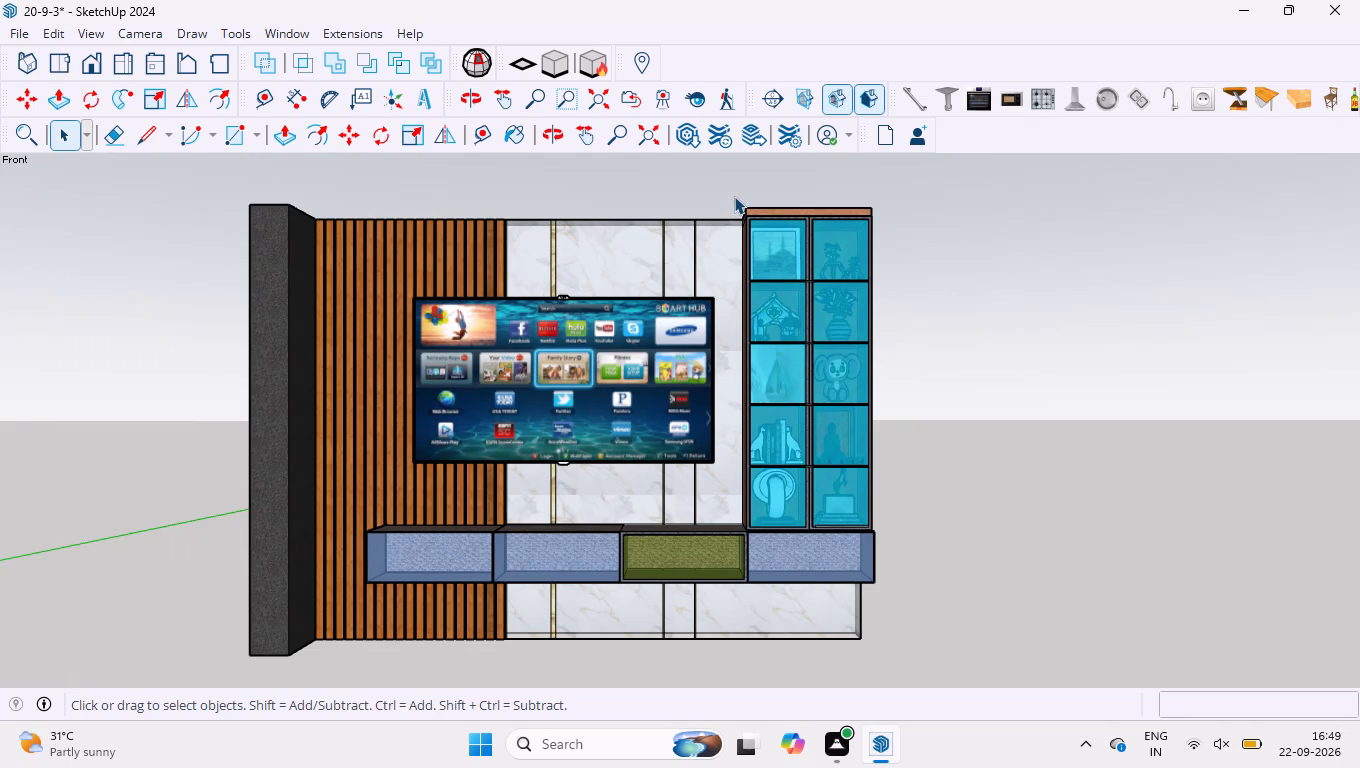
scroll(757, 271, "down", 3)
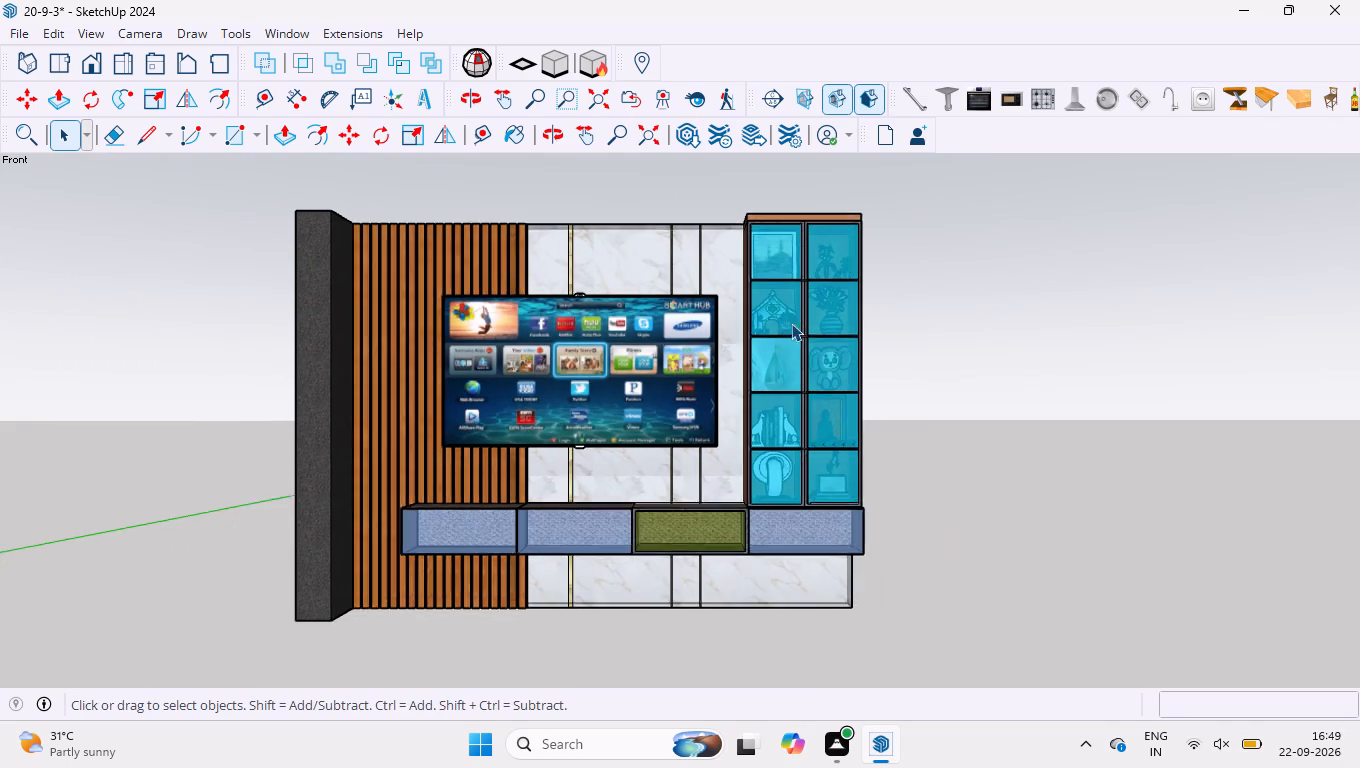
Examine the glass-fronted shelf cabinet from a raised angle, checking the top compartments and the two bottom ones with the ring and horse sculptures.
middle_click_drag(924, 291, 915, 462)
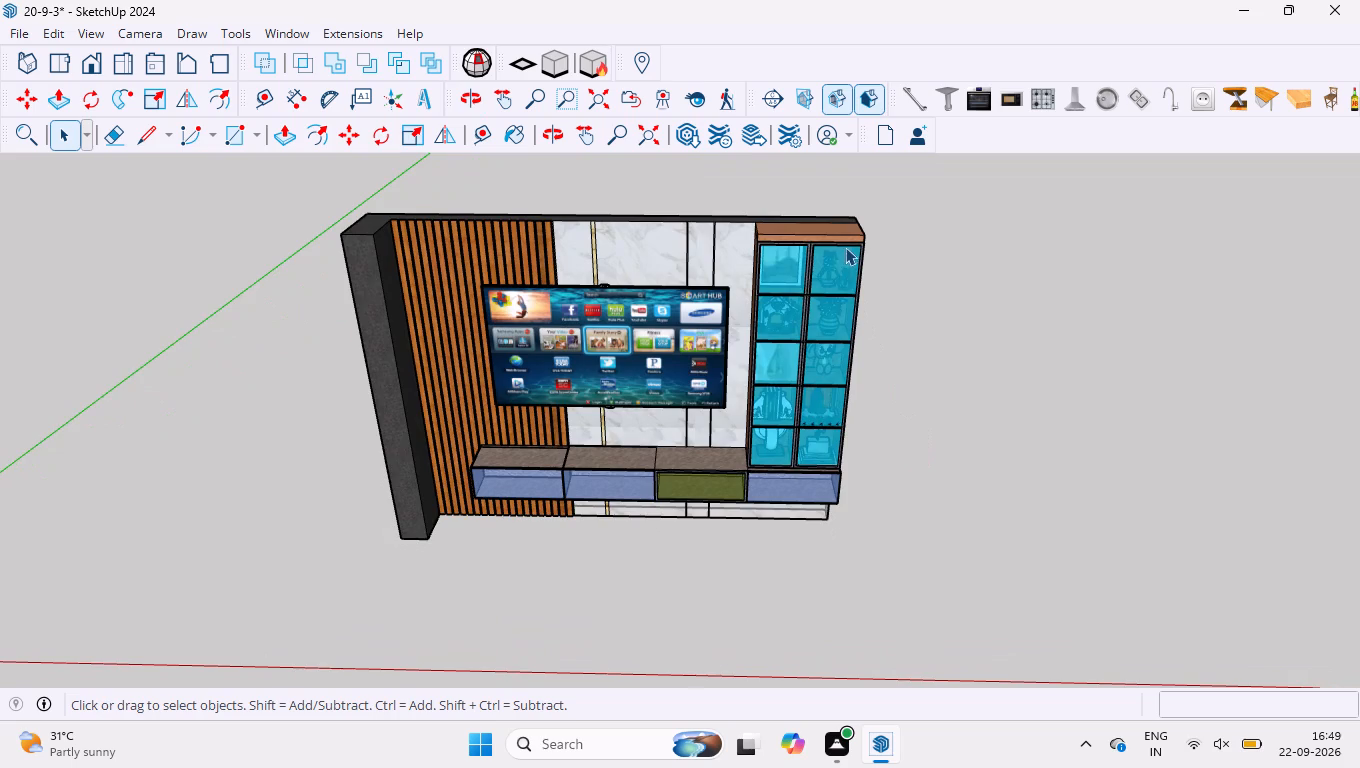
scroll(846, 246, "up", 4)
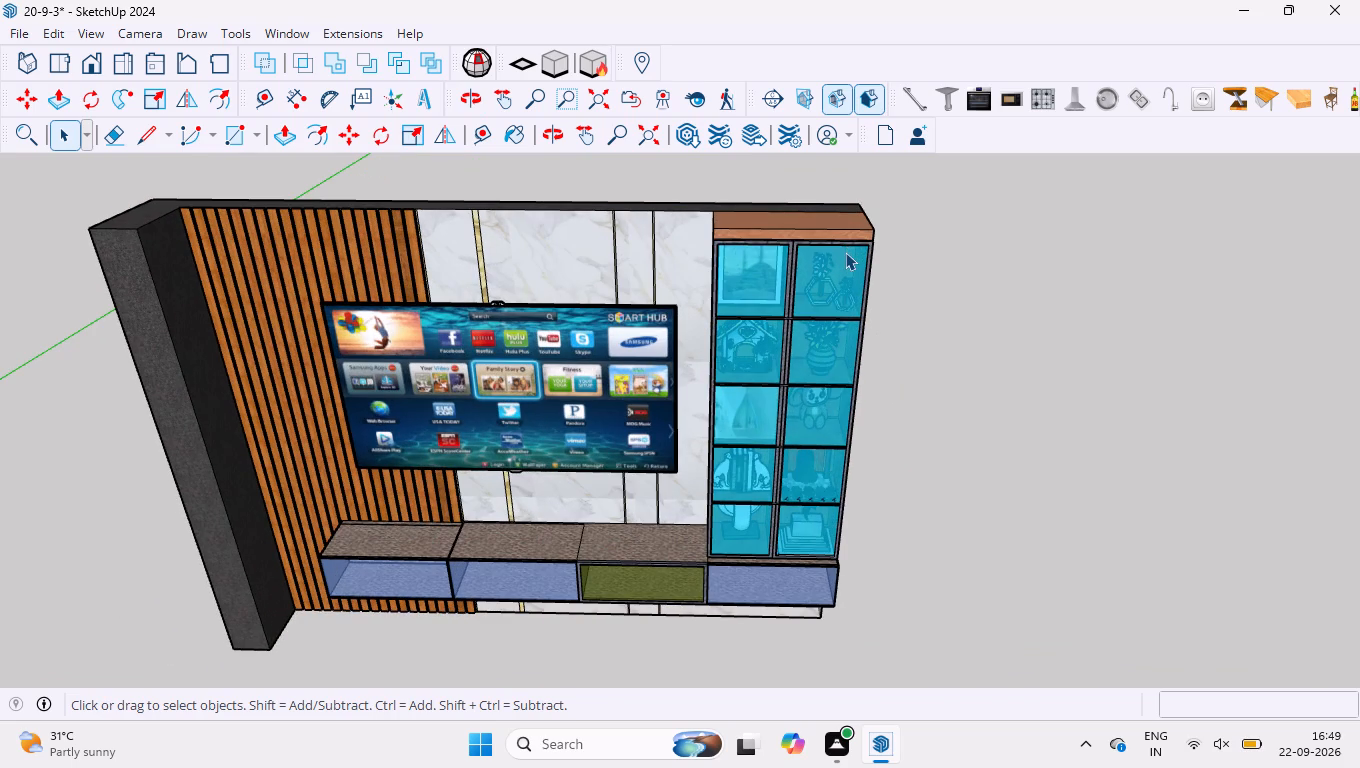
scroll(885, 283, "up", 1)
middle_click_drag(884, 207, 884, 196)
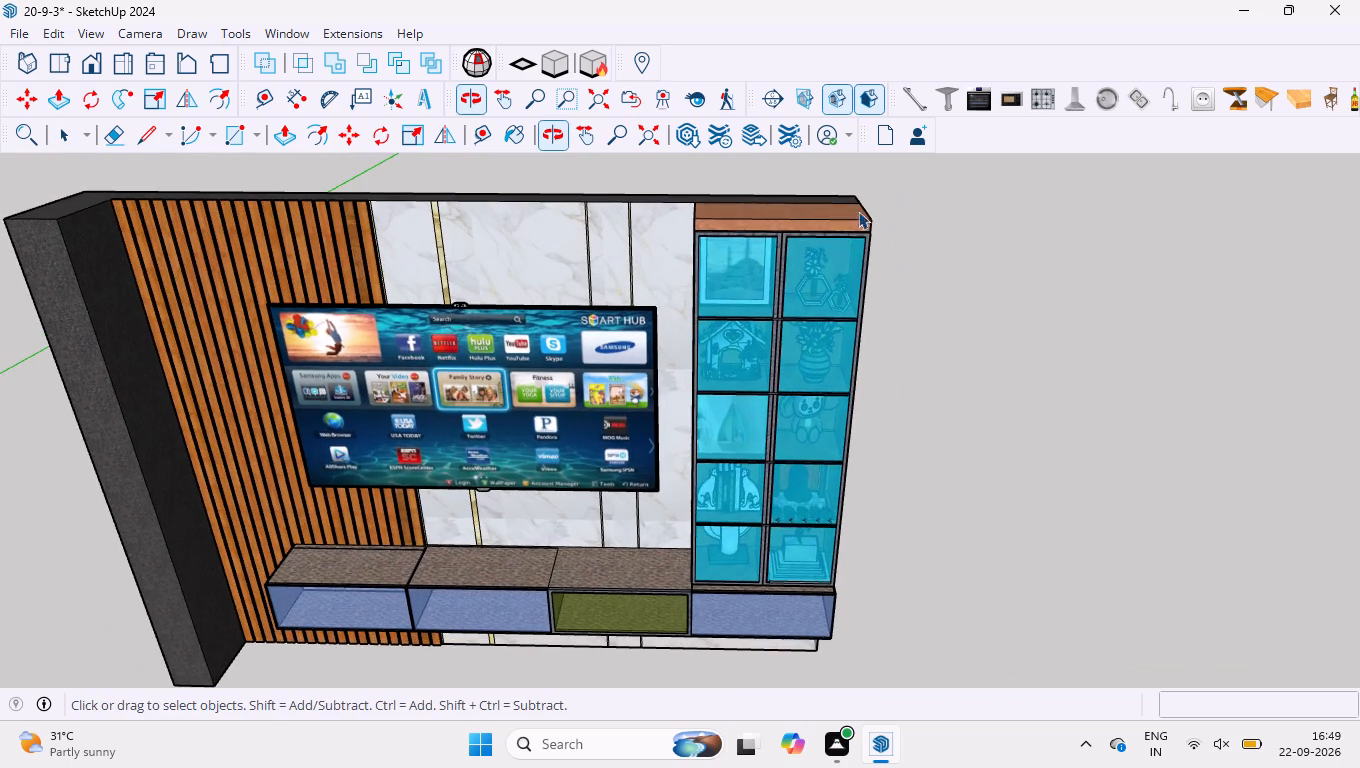
scroll(836, 214, "up", 13)
middle_click_drag(766, 239, 765, 195)
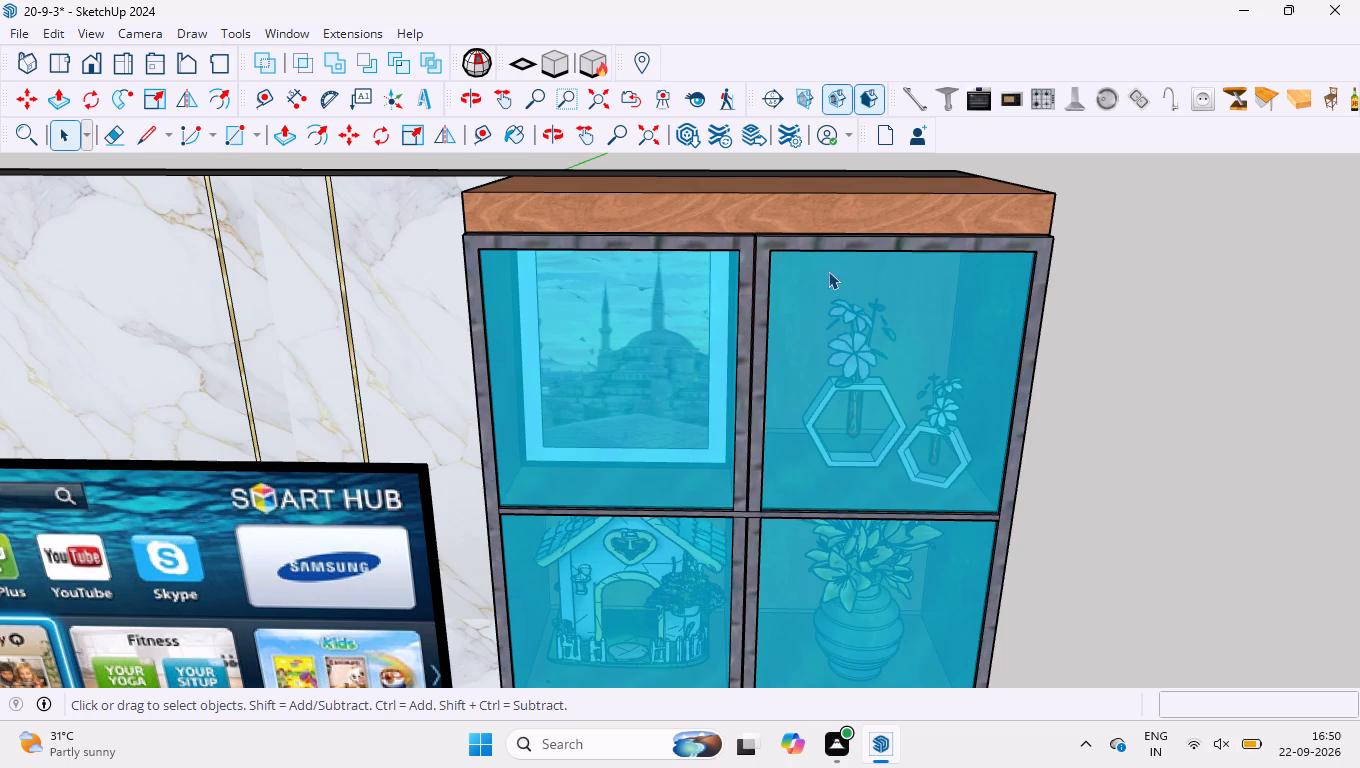
scroll(866, 223, "down", 9)
scroll(782, 314, "down", 14)
scroll(702, 334, "down", 5)
scroll(752, 579, "up", 4)
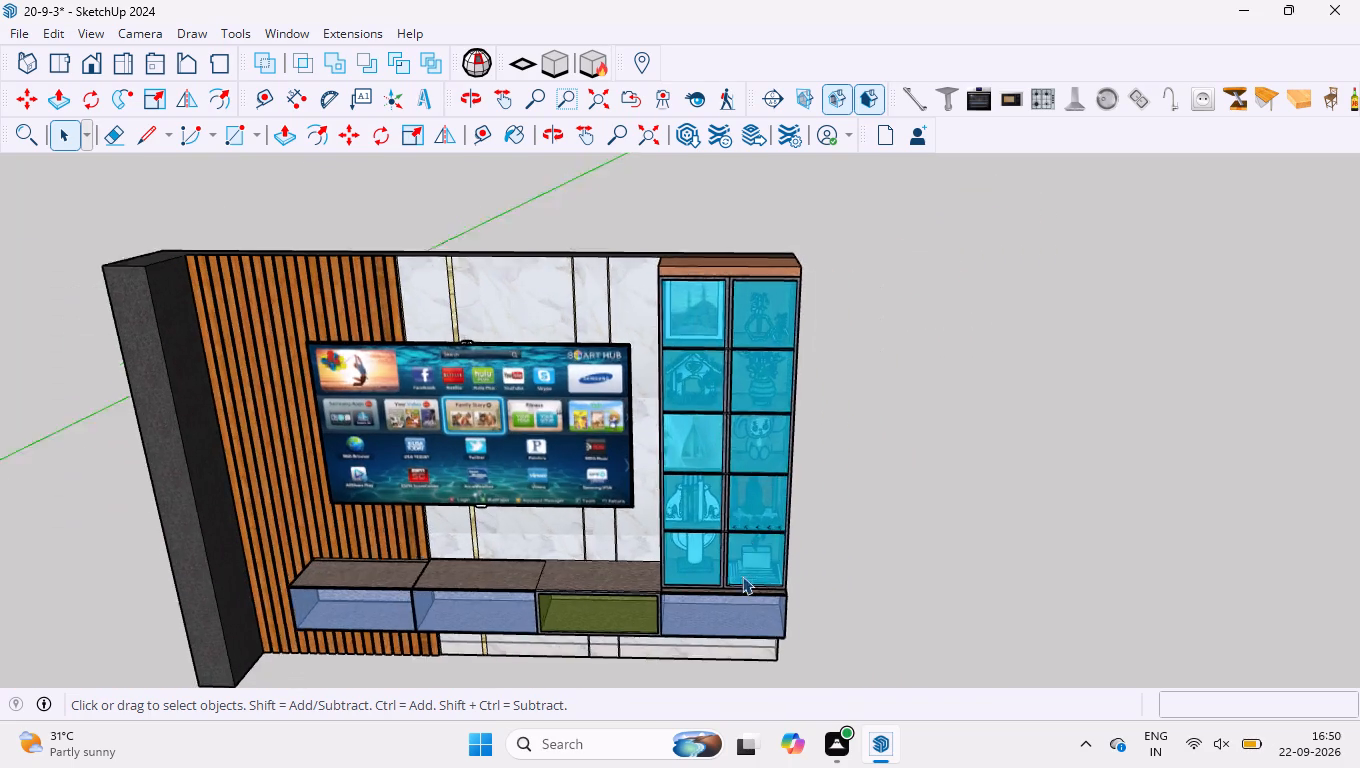
scroll(742, 576, "up", 11)
scroll(485, 536, "up", 3)
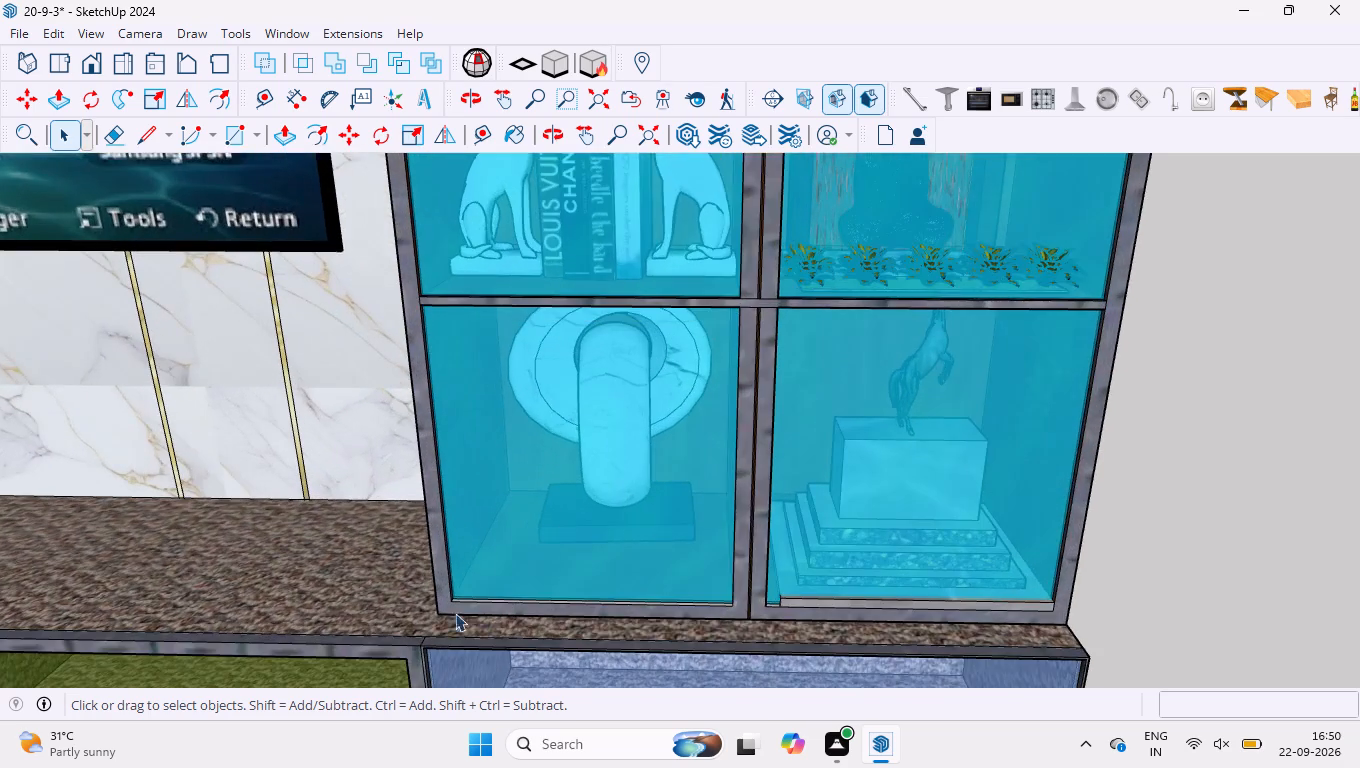
scroll(377, 612, "up", 4)
scroll(368, 546, "down", 3)
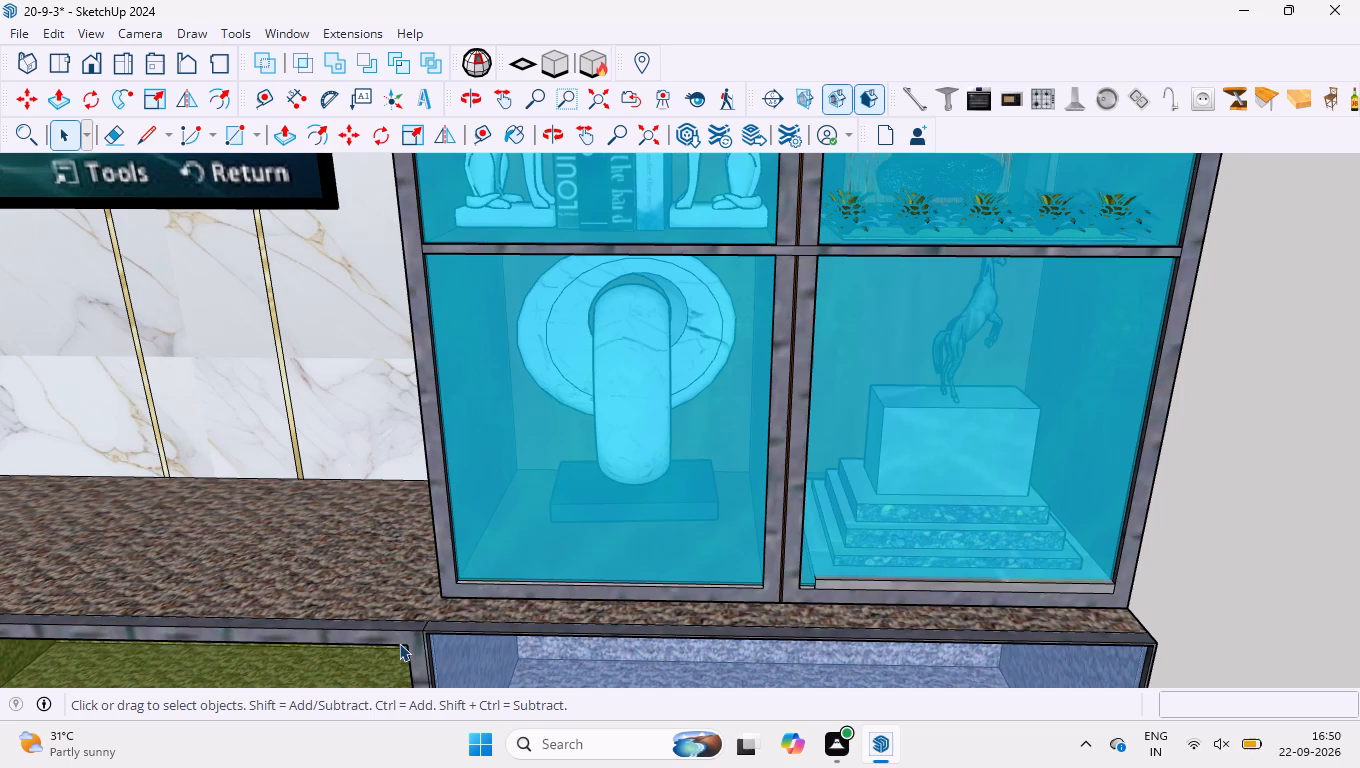
left_click(1359, 767)
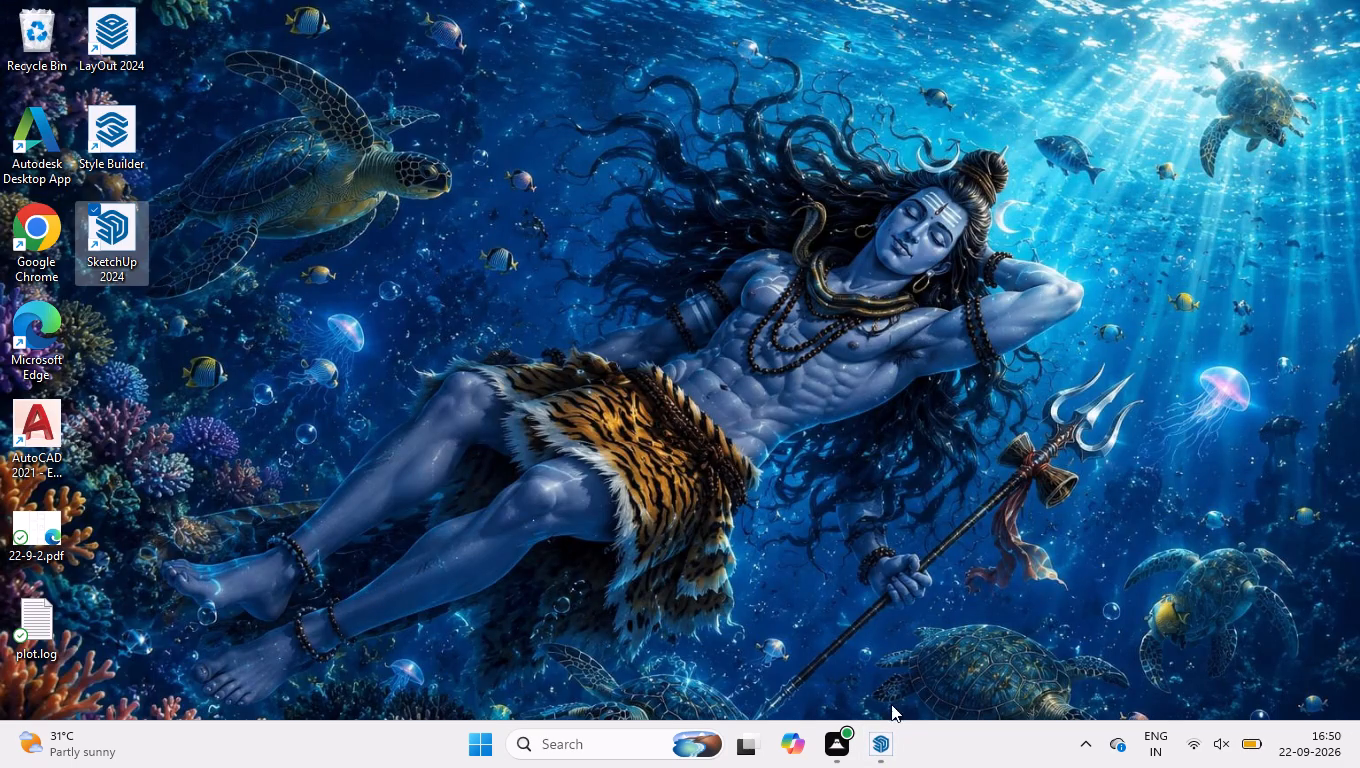
left_click(882, 738)
Hide both glass faces in front of the bottom compartment holding the horse statue.
scroll(971, 570, "down", 2)
scroll(925, 628, "up", 6)
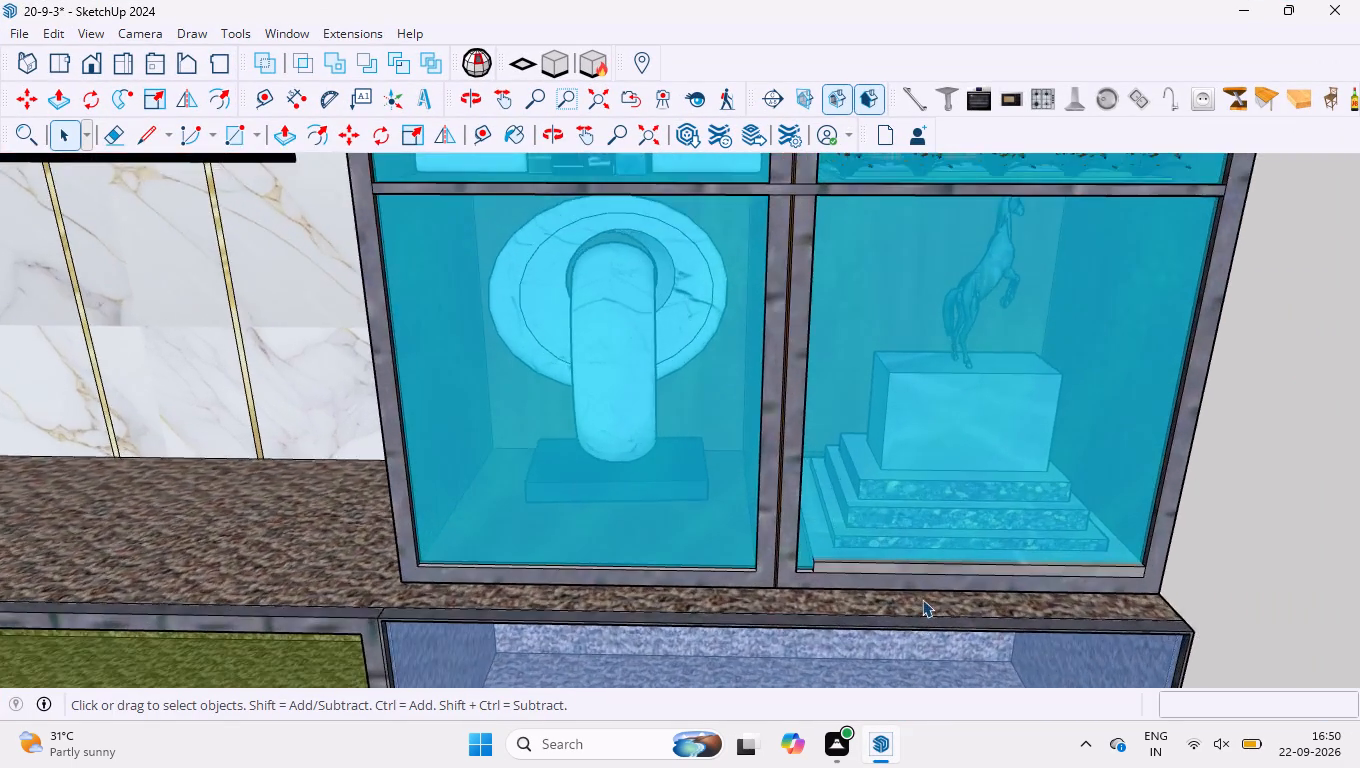
scroll(922, 599, "up", 3)
left_click(769, 540)
scroll(786, 430, "down", 2)
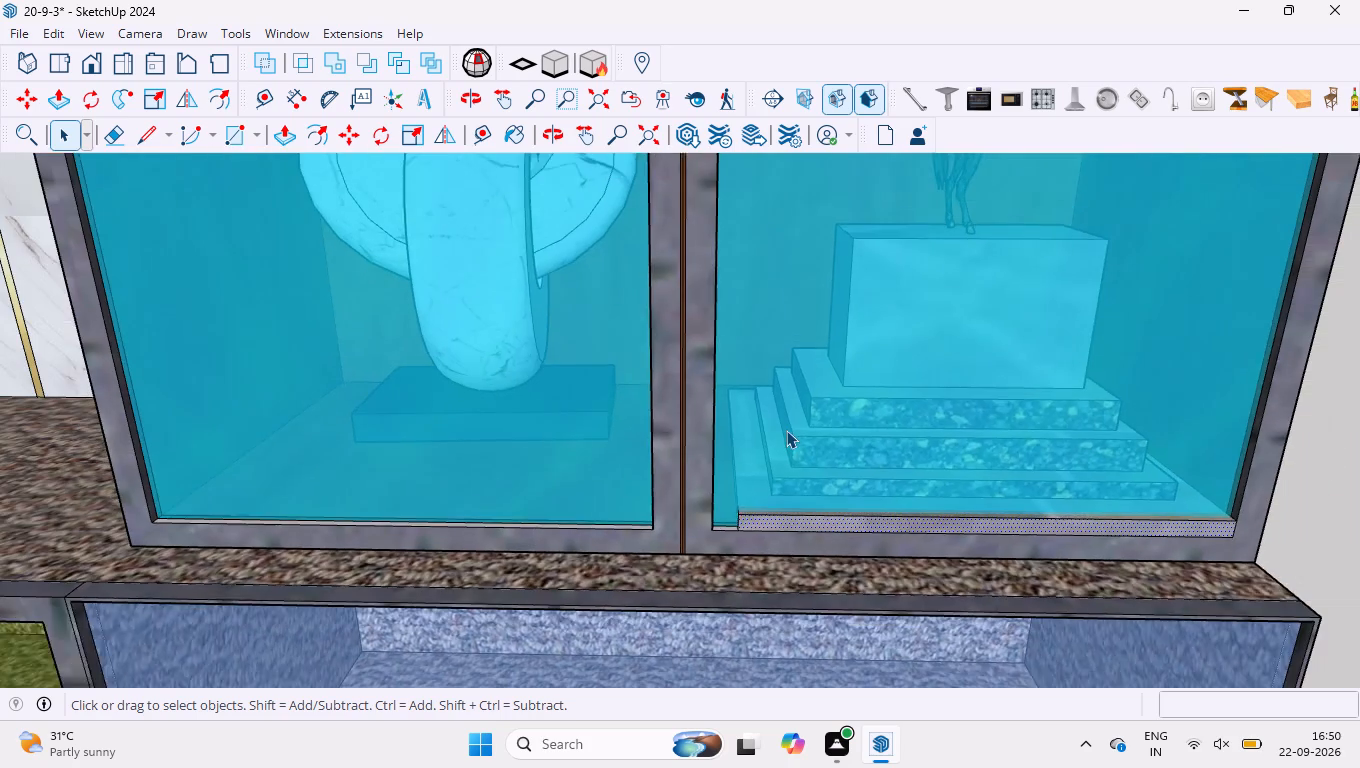
scroll(786, 430, "down", 1)
left_click(826, 412)
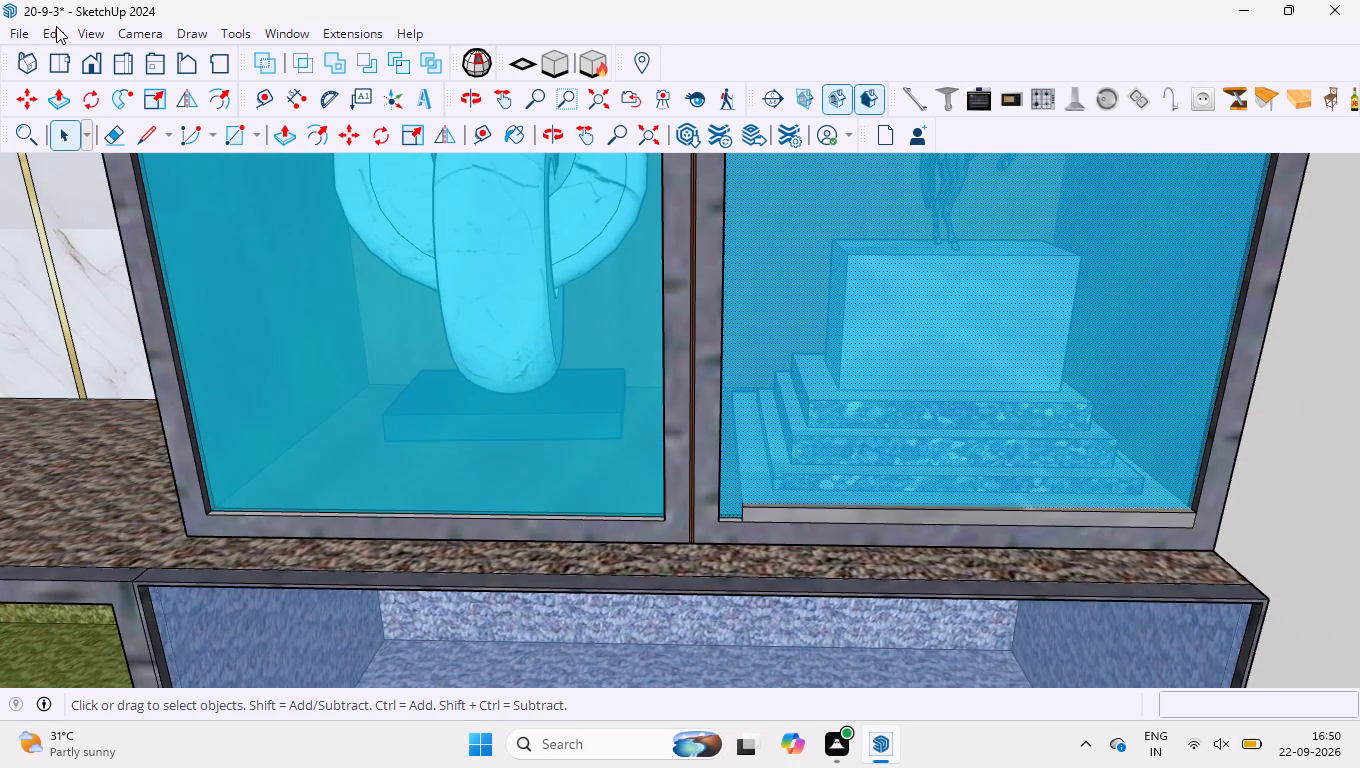
left_click(56, 26)
left_click(88, 334)
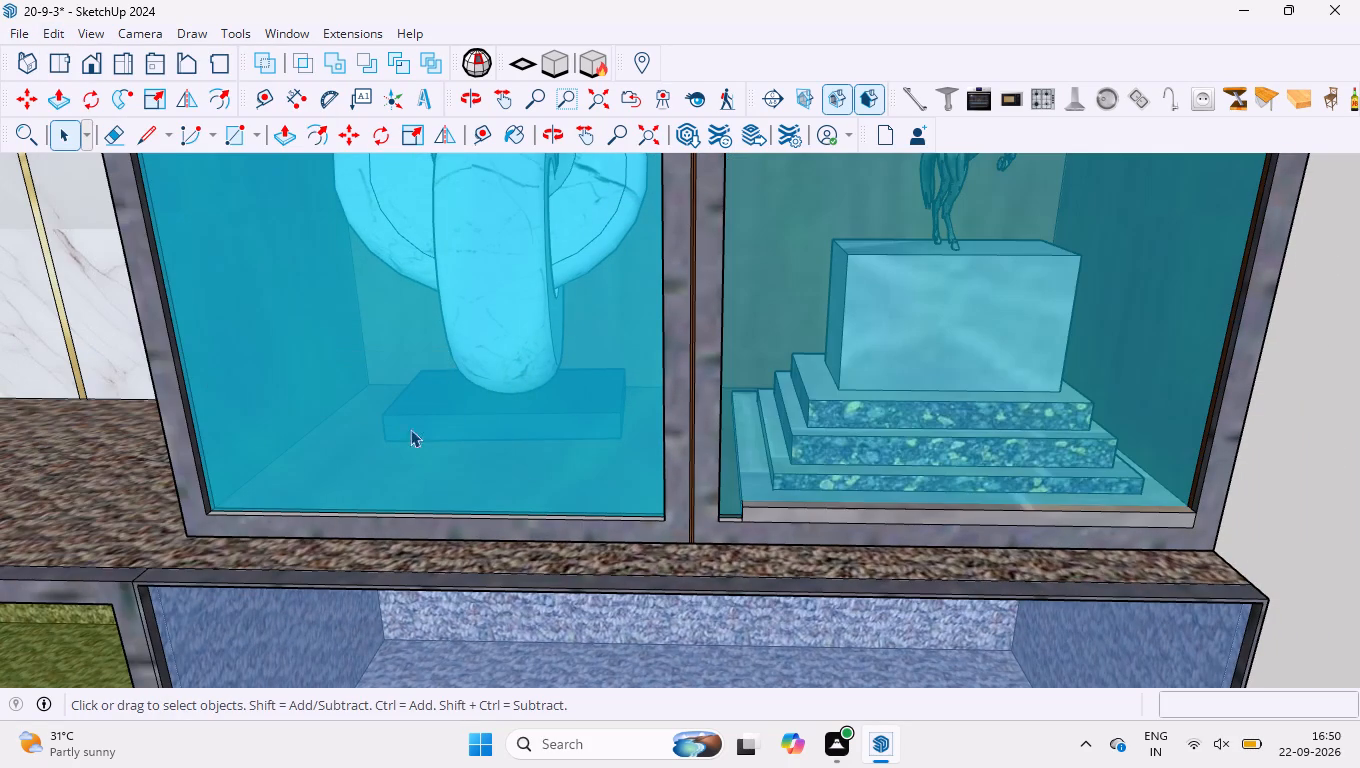
left_click(860, 404)
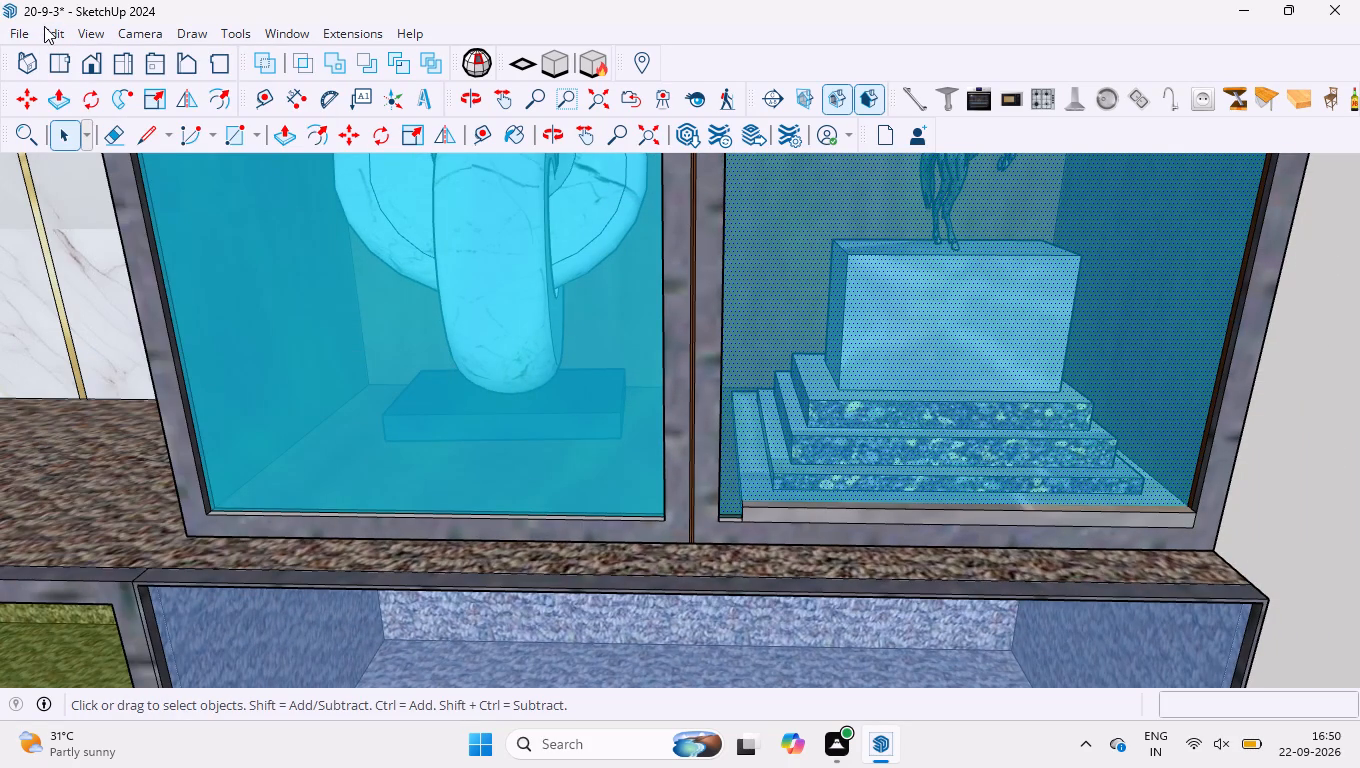
left_click(44, 26)
left_click(168, 340)
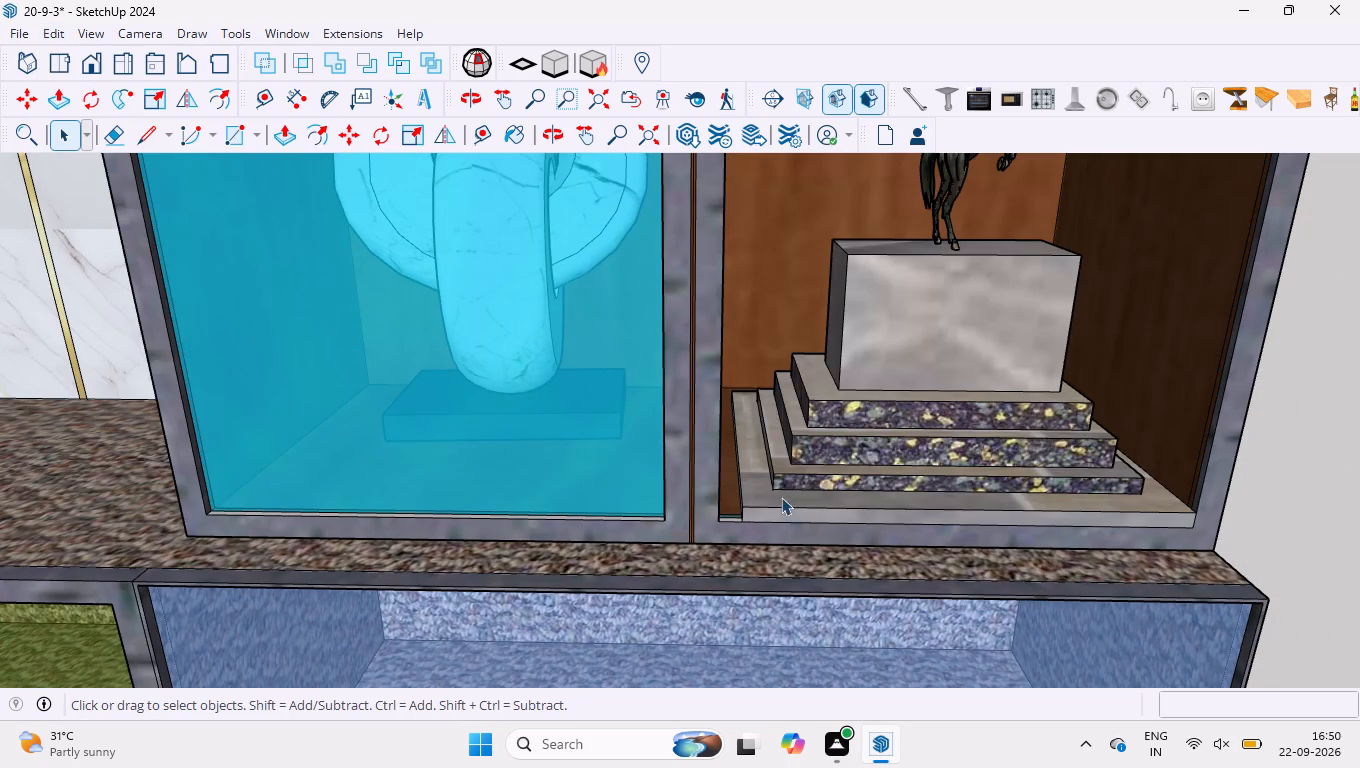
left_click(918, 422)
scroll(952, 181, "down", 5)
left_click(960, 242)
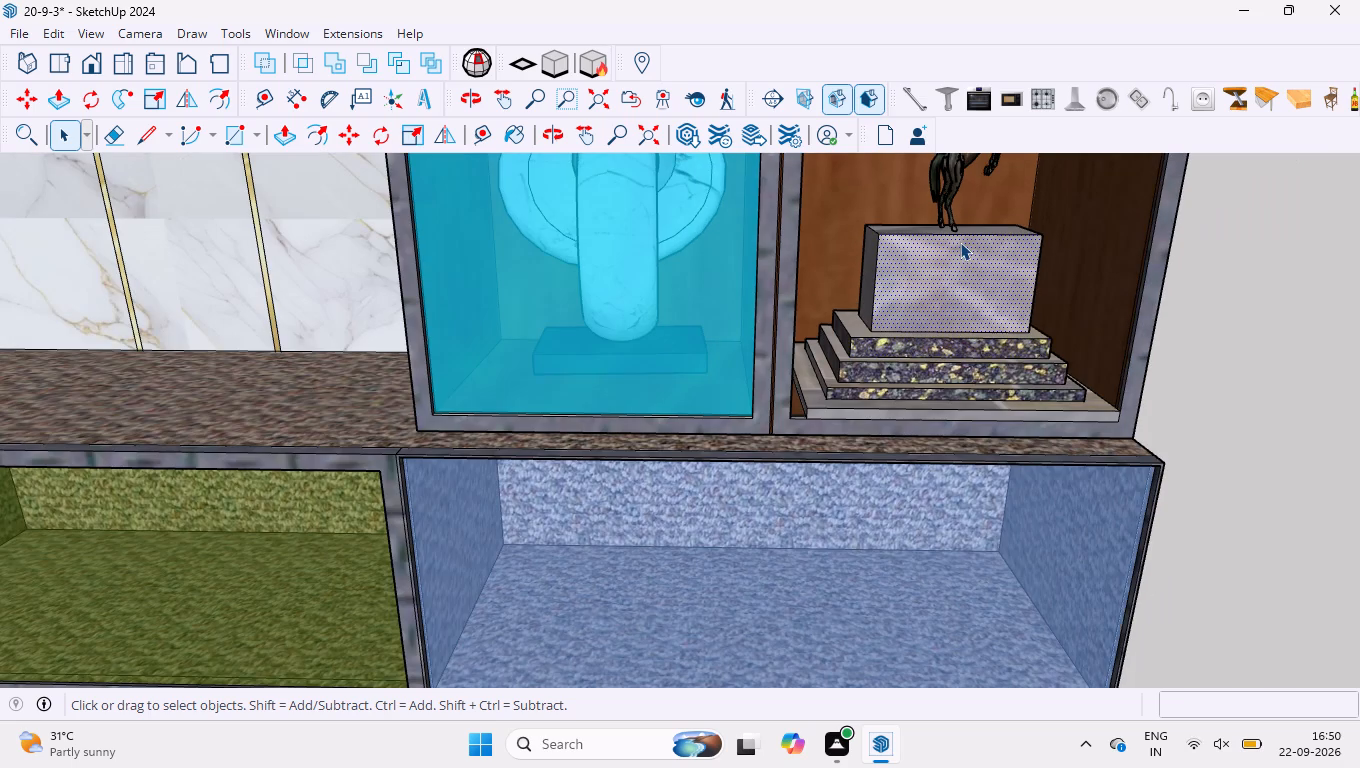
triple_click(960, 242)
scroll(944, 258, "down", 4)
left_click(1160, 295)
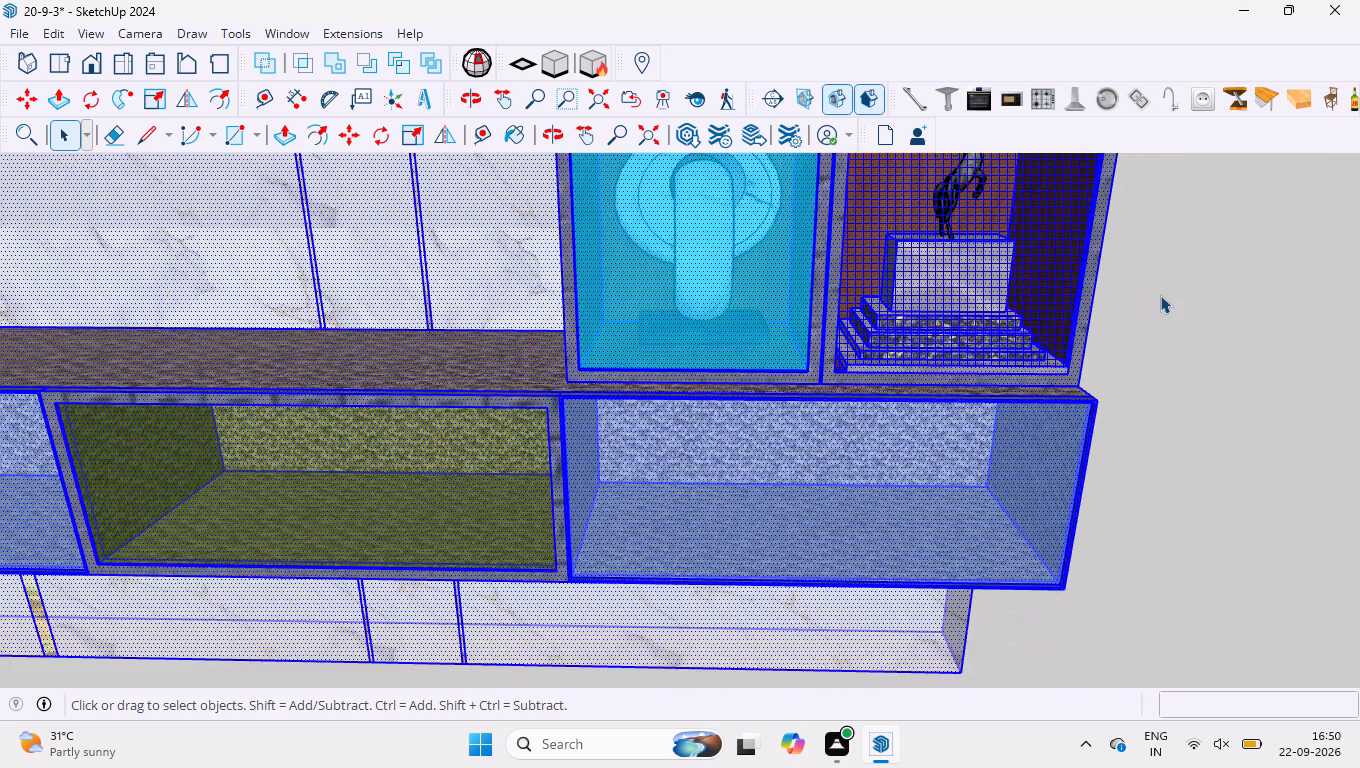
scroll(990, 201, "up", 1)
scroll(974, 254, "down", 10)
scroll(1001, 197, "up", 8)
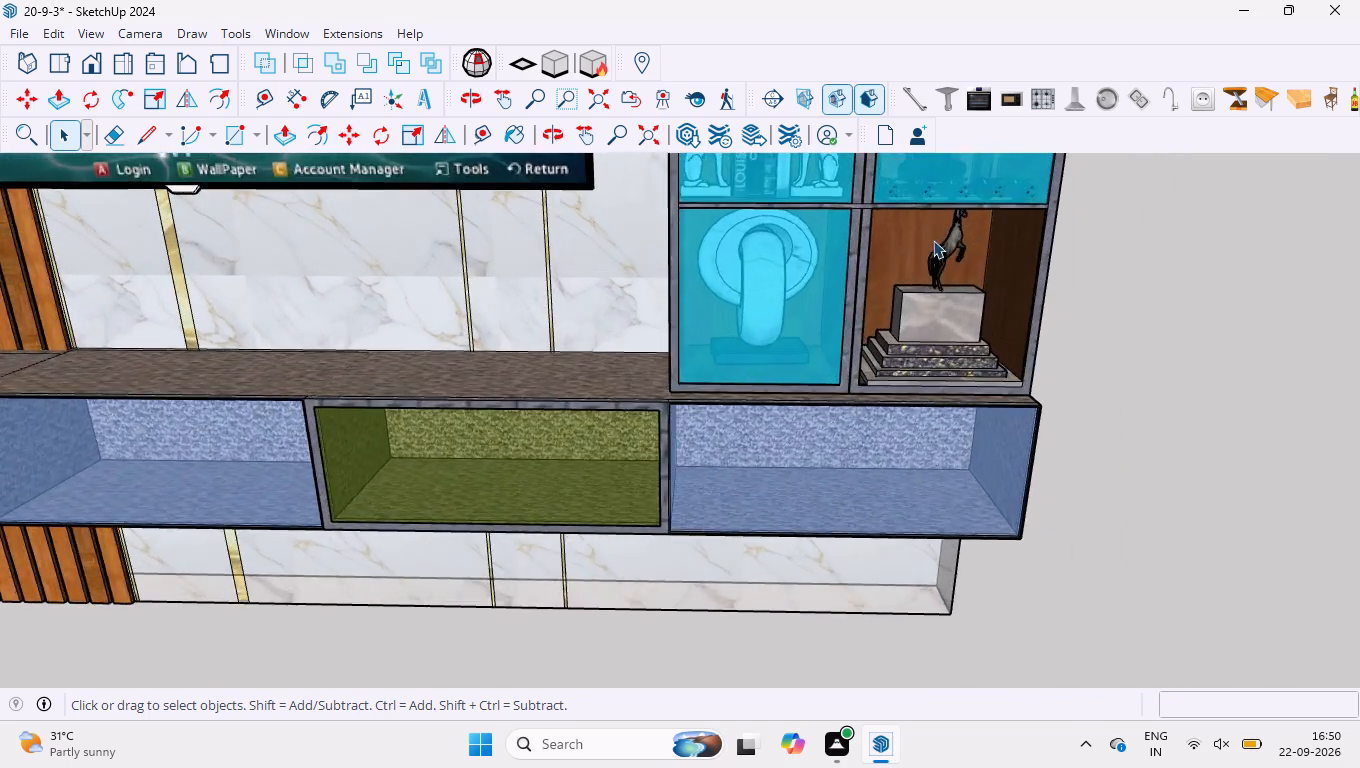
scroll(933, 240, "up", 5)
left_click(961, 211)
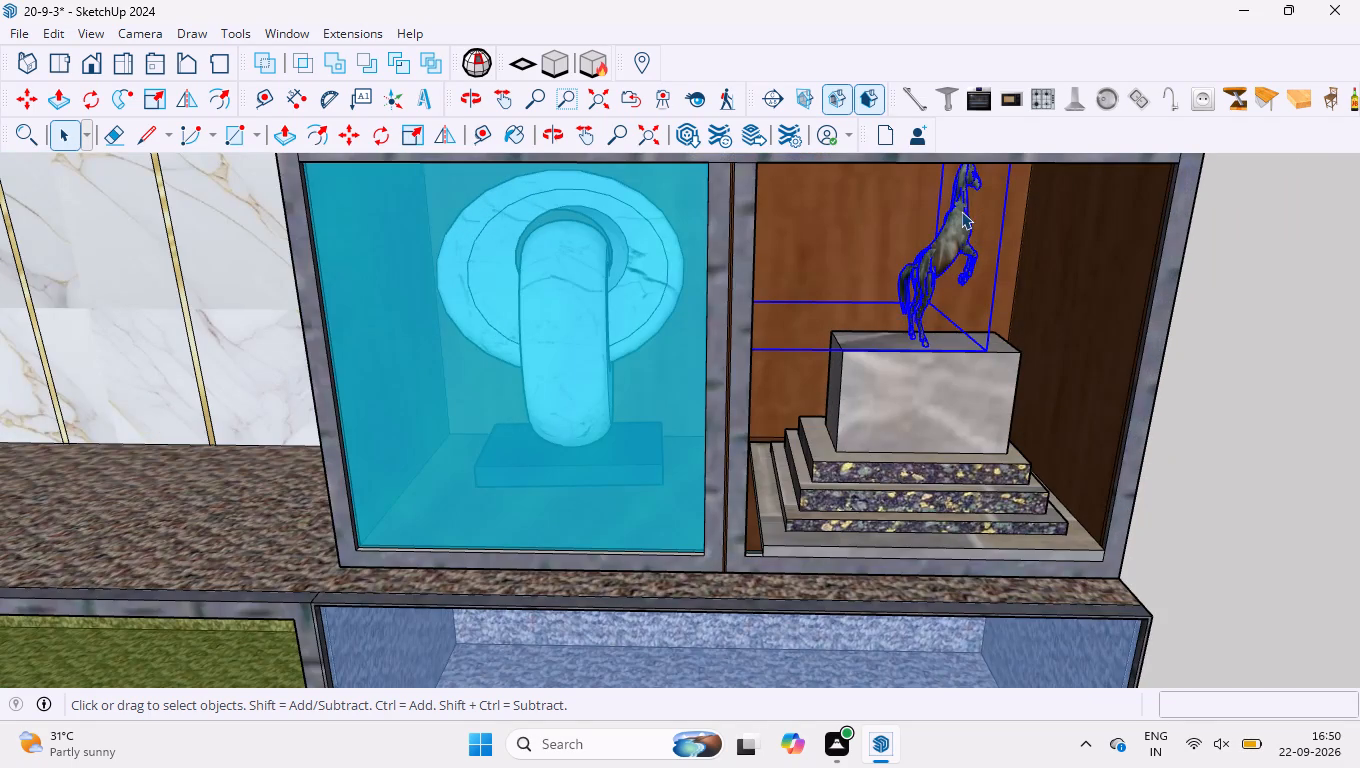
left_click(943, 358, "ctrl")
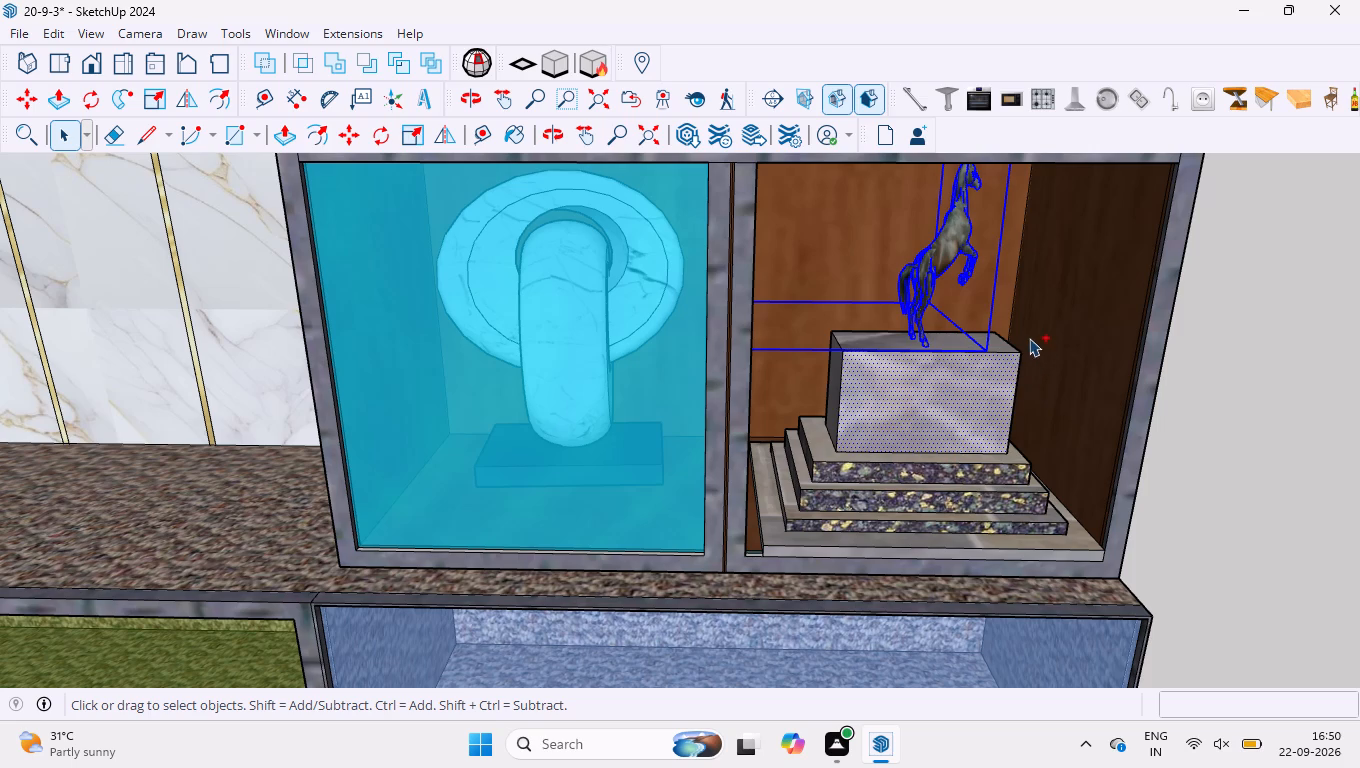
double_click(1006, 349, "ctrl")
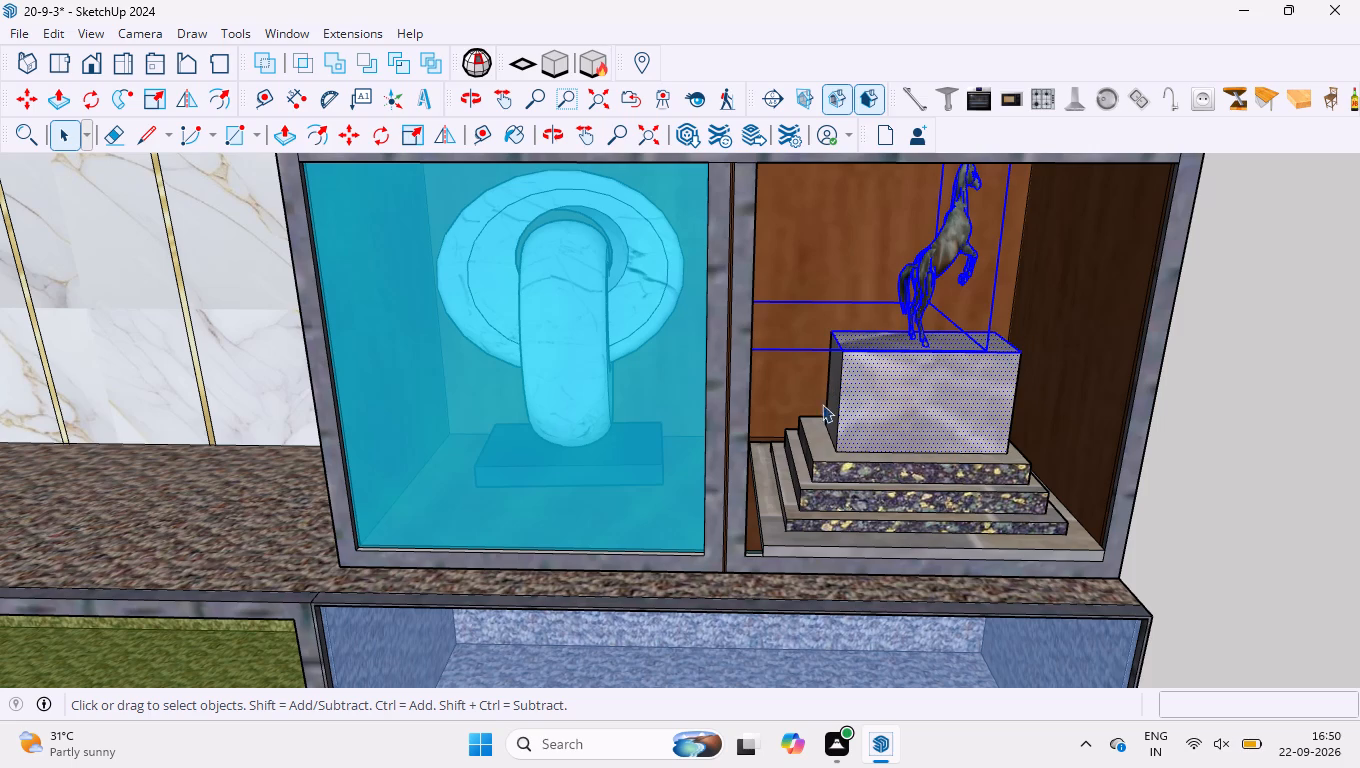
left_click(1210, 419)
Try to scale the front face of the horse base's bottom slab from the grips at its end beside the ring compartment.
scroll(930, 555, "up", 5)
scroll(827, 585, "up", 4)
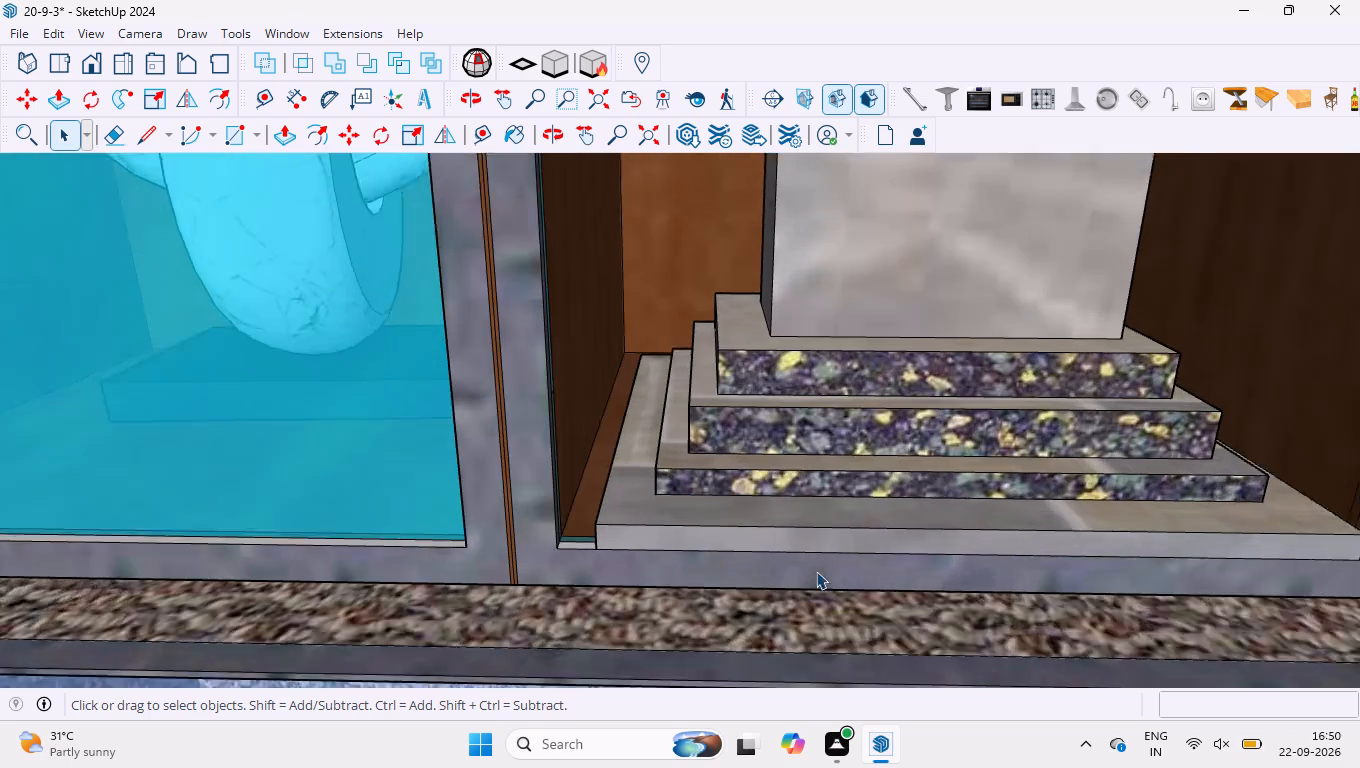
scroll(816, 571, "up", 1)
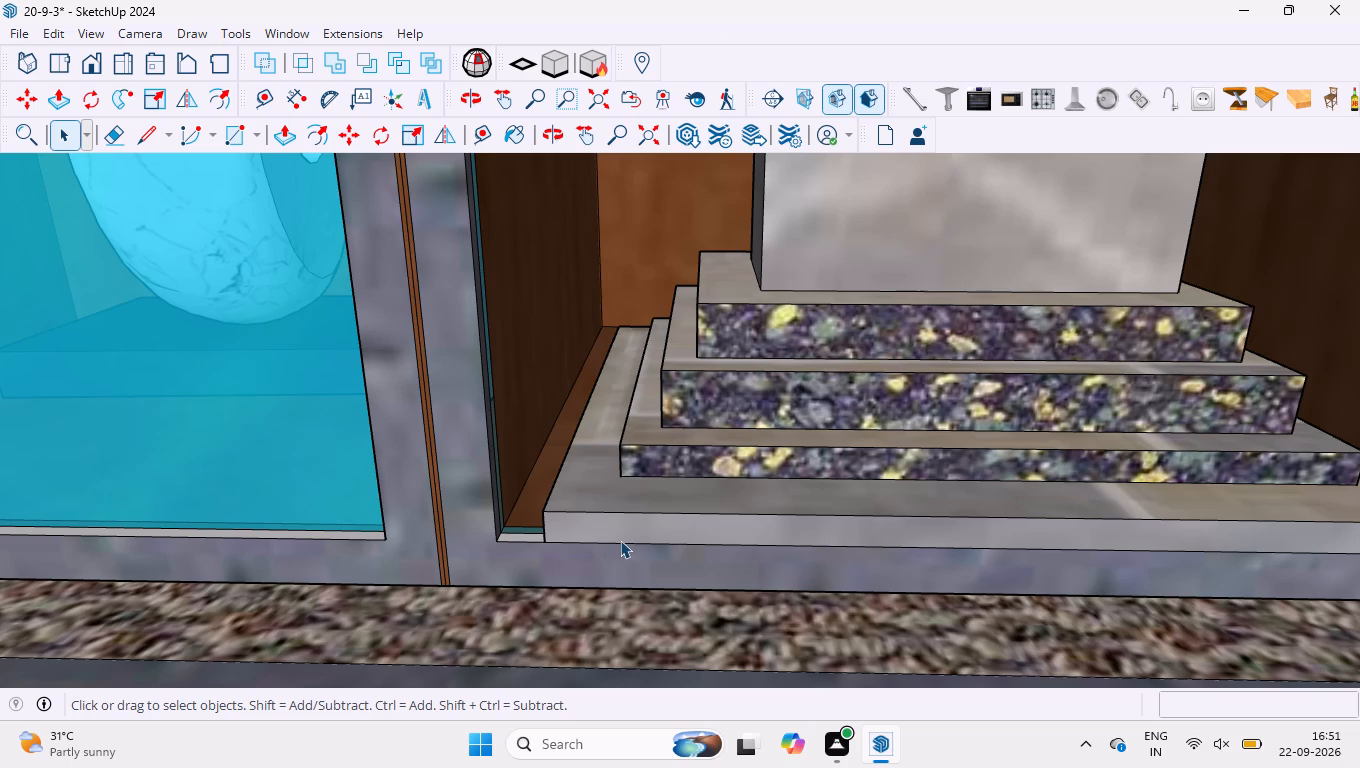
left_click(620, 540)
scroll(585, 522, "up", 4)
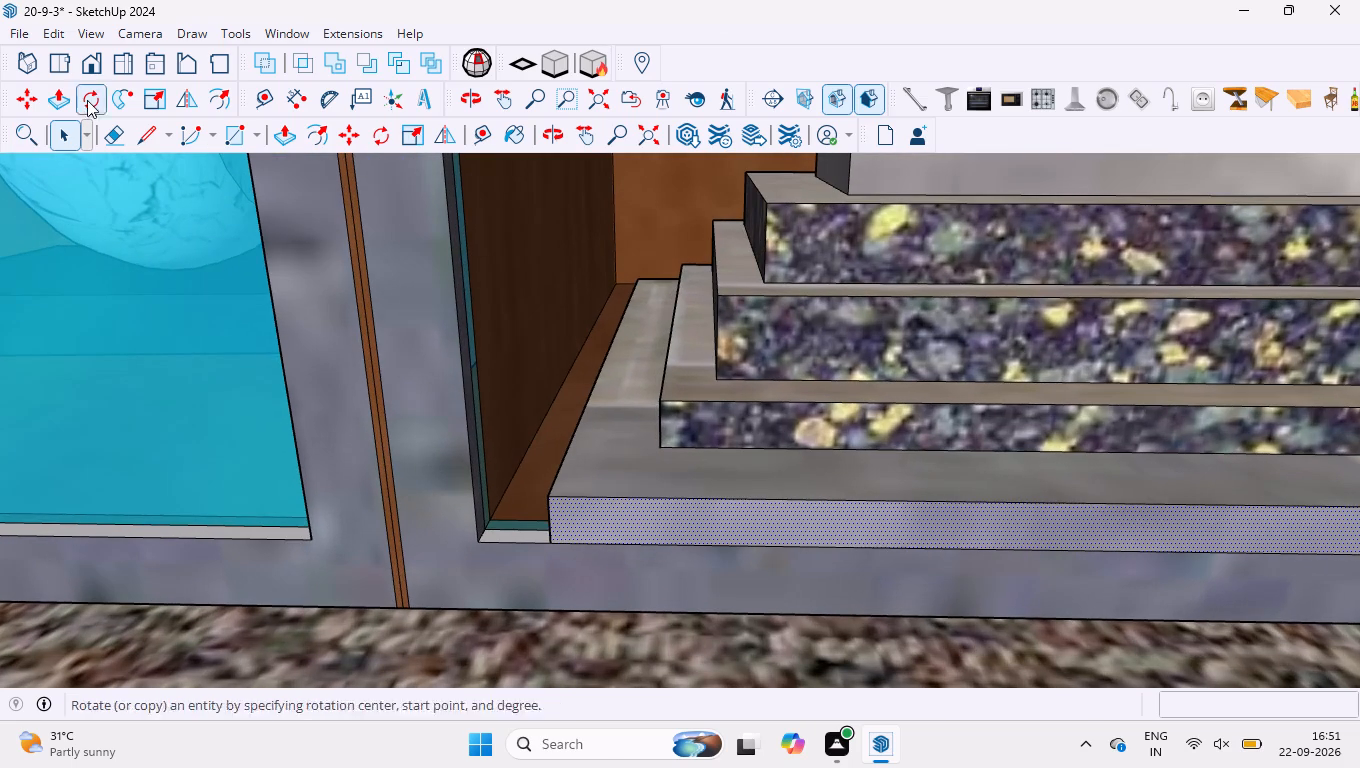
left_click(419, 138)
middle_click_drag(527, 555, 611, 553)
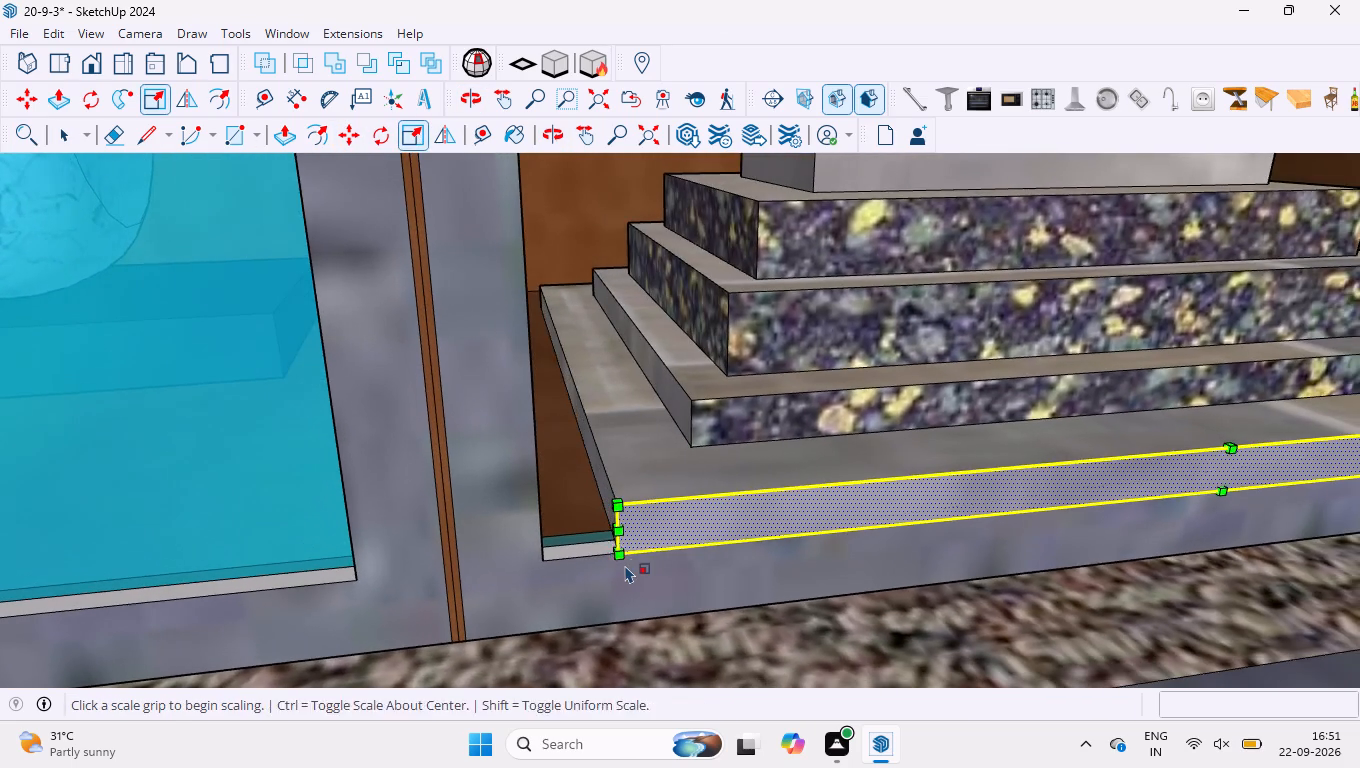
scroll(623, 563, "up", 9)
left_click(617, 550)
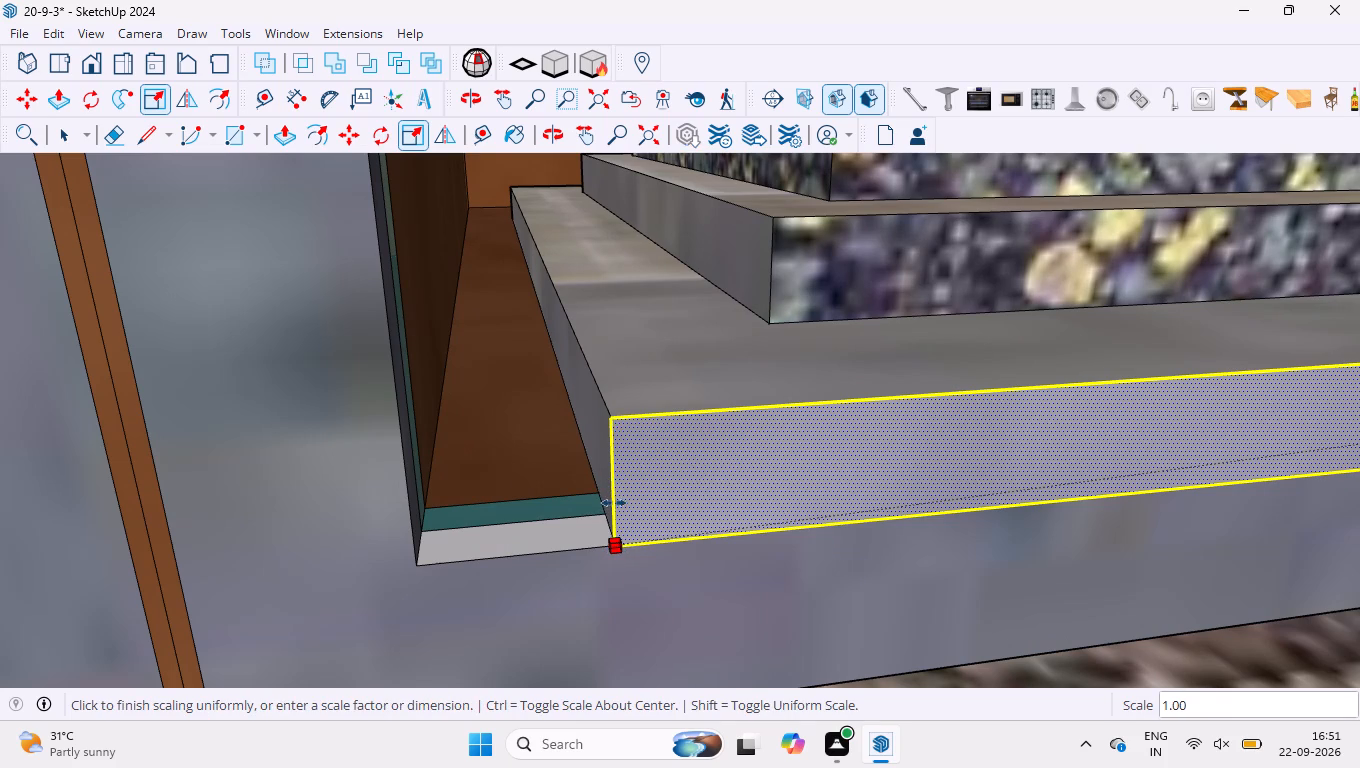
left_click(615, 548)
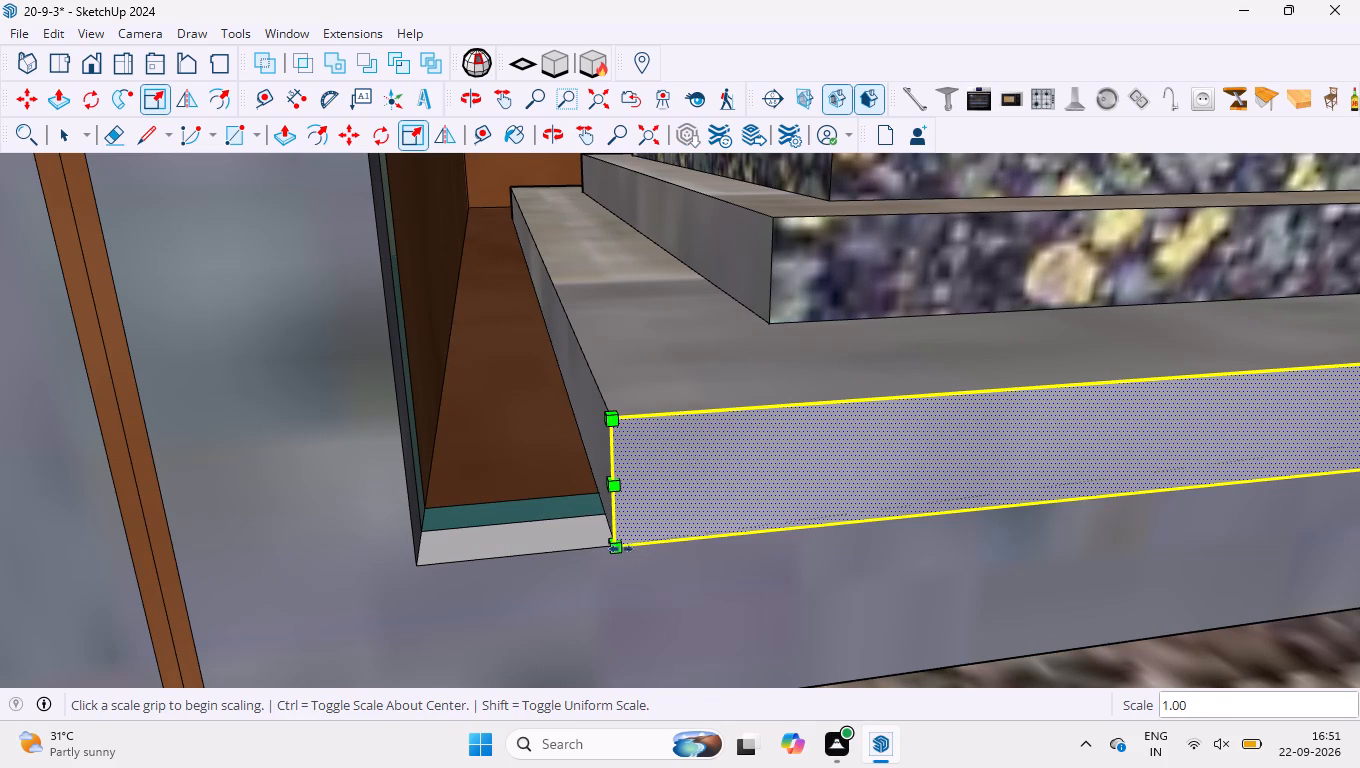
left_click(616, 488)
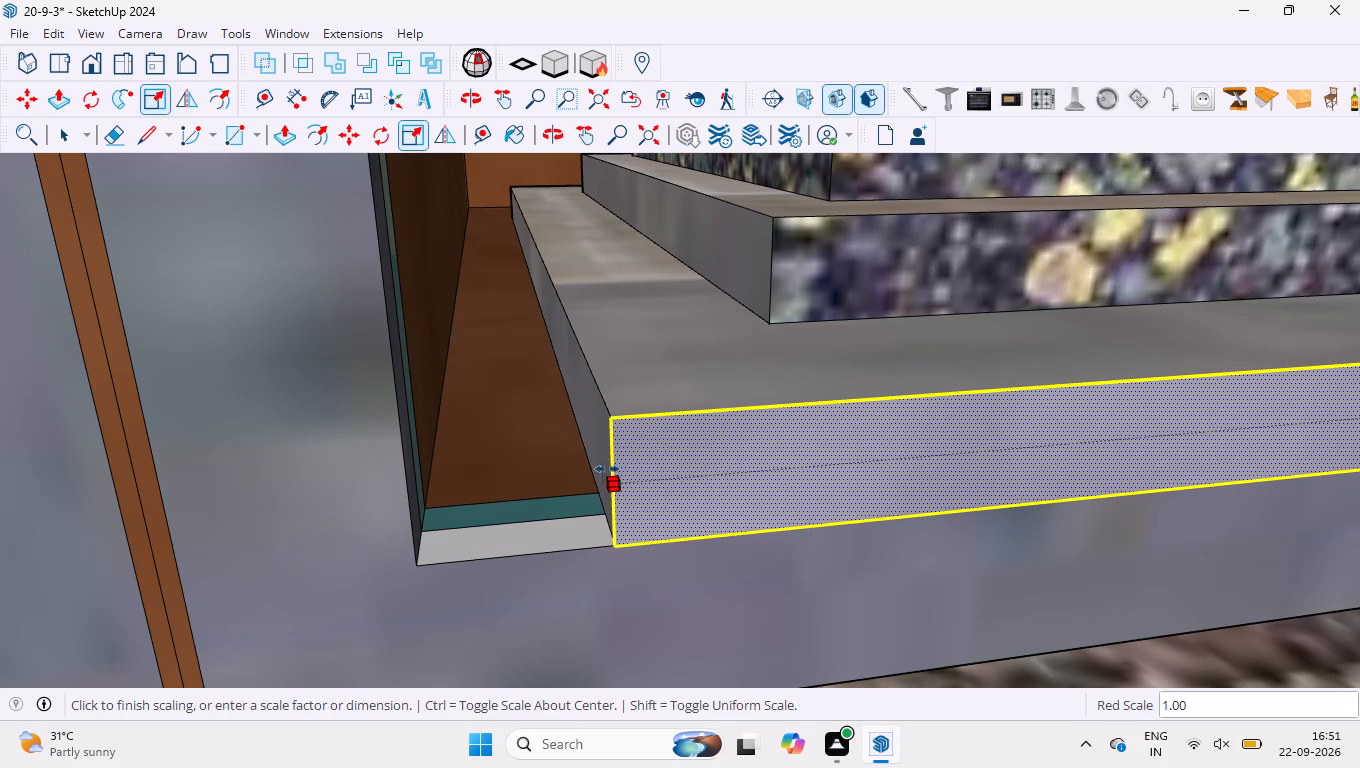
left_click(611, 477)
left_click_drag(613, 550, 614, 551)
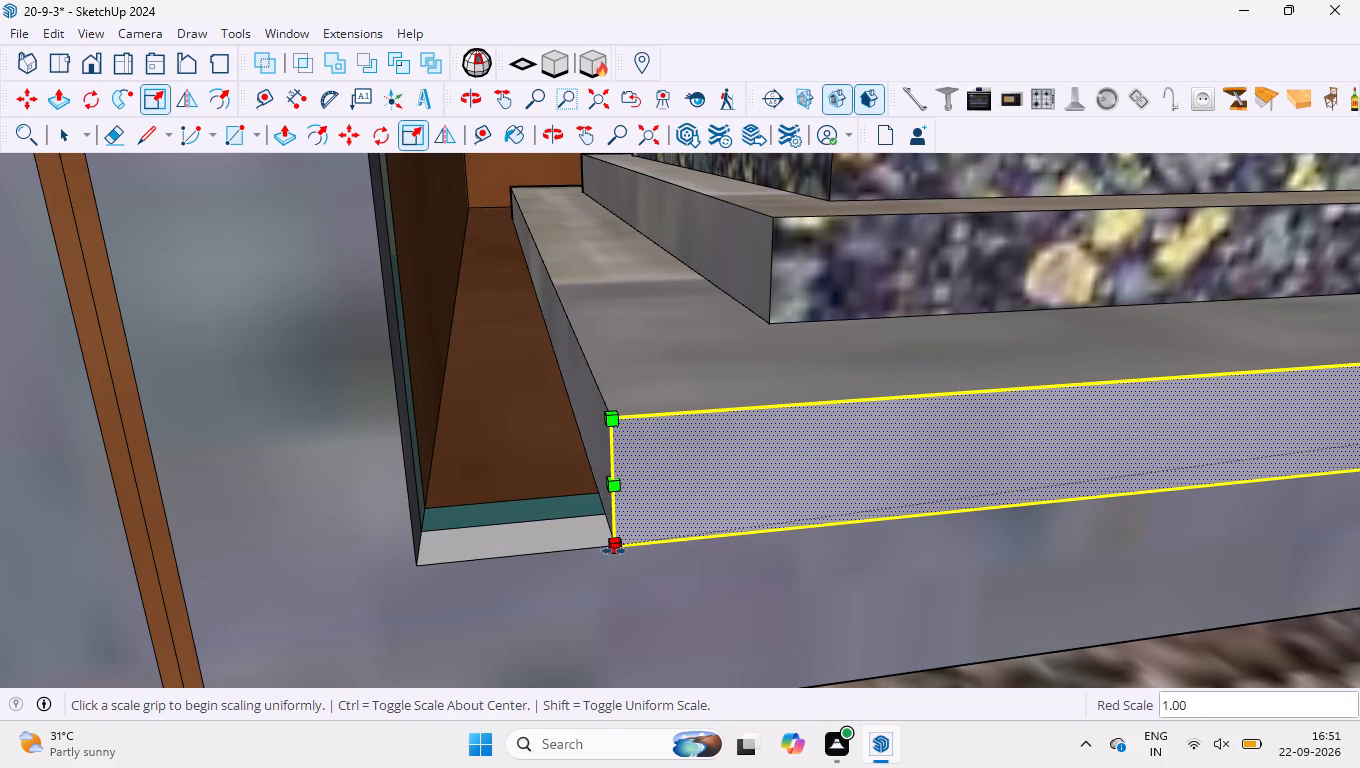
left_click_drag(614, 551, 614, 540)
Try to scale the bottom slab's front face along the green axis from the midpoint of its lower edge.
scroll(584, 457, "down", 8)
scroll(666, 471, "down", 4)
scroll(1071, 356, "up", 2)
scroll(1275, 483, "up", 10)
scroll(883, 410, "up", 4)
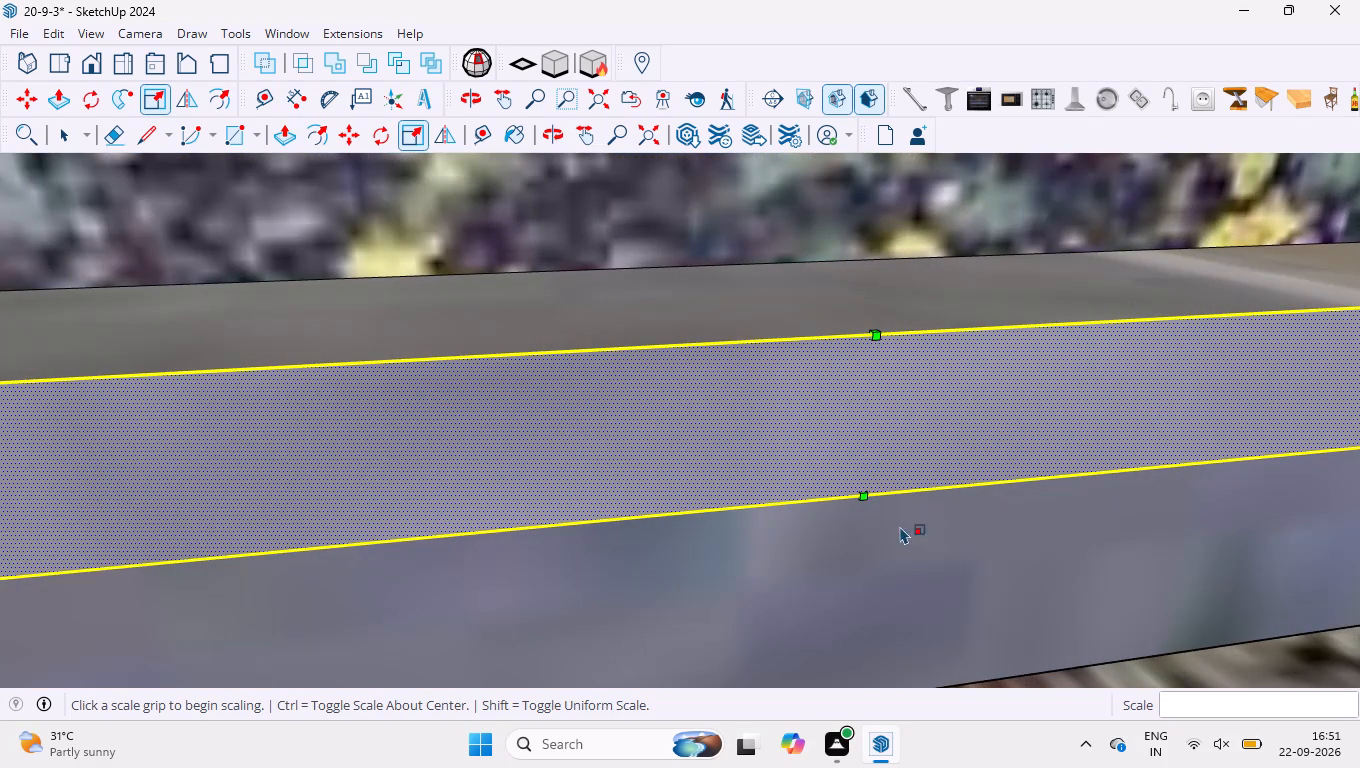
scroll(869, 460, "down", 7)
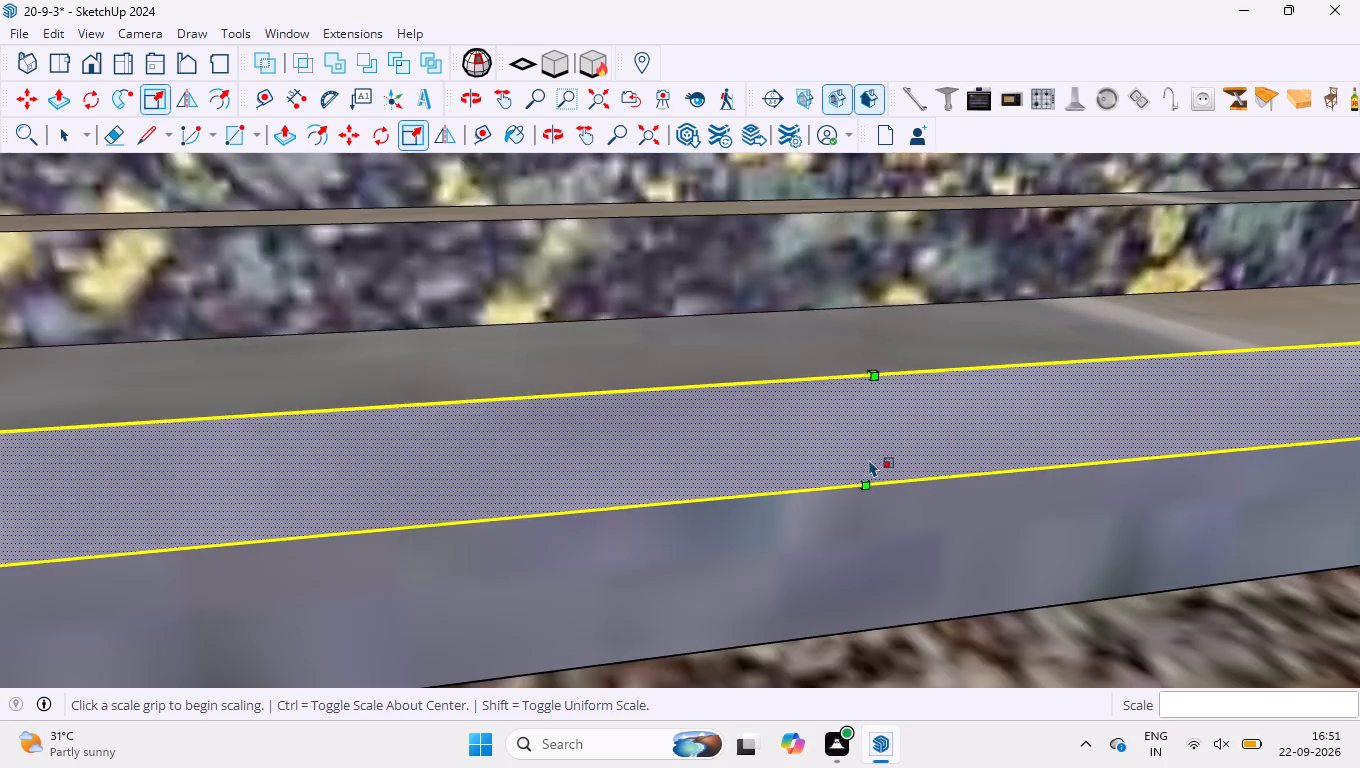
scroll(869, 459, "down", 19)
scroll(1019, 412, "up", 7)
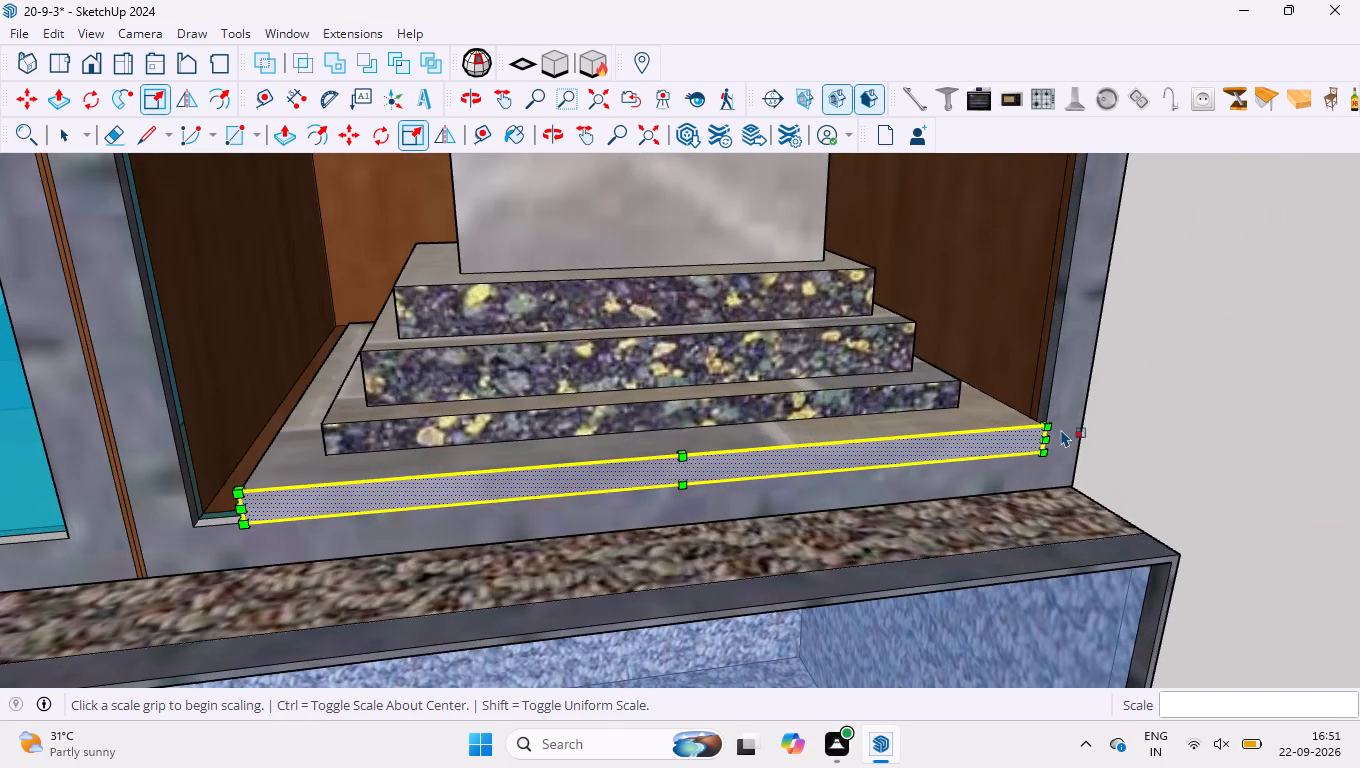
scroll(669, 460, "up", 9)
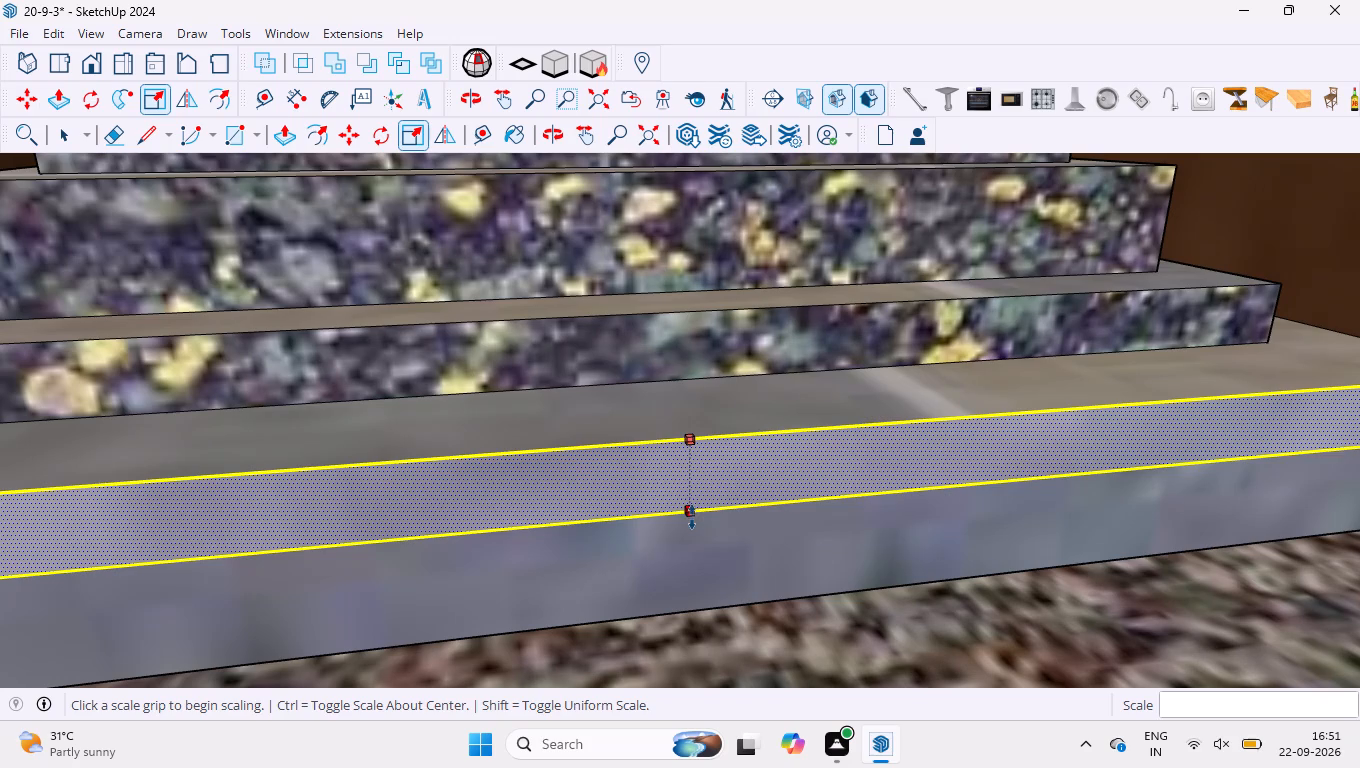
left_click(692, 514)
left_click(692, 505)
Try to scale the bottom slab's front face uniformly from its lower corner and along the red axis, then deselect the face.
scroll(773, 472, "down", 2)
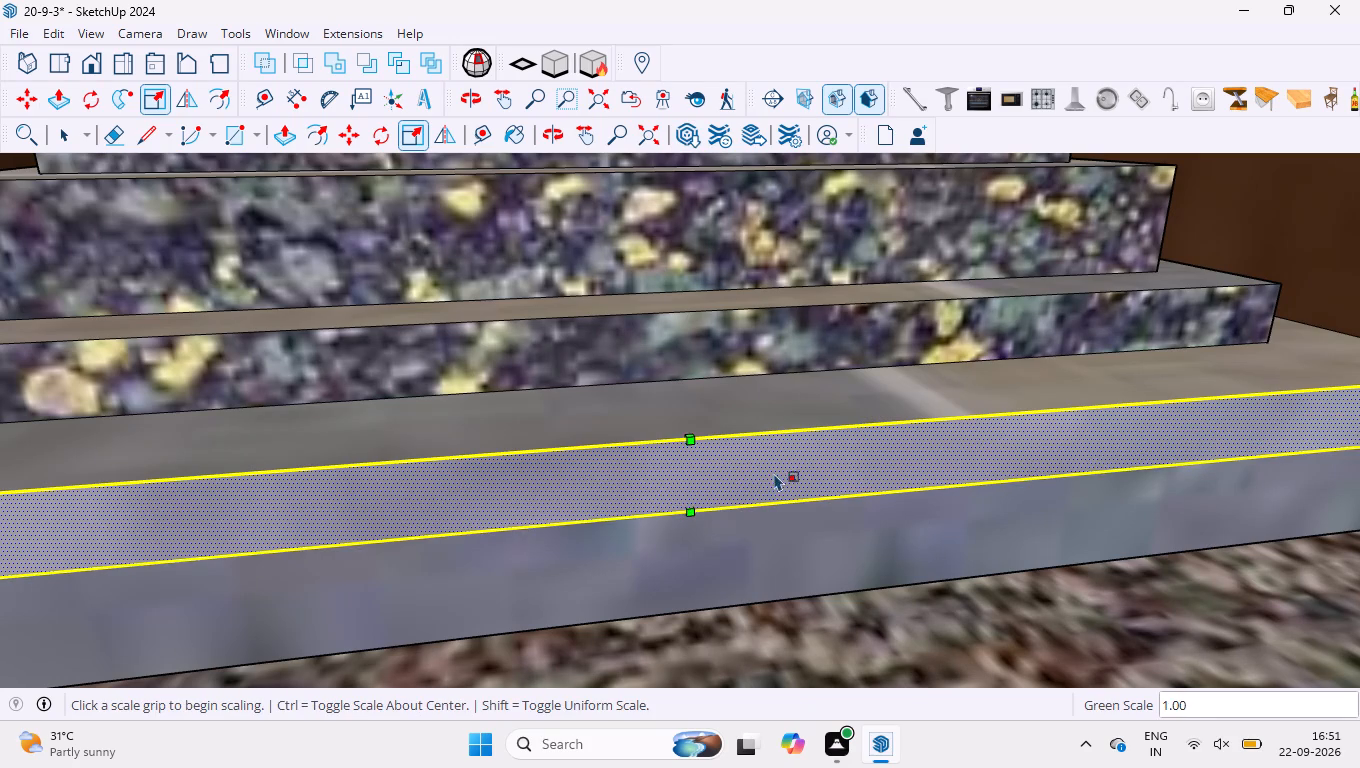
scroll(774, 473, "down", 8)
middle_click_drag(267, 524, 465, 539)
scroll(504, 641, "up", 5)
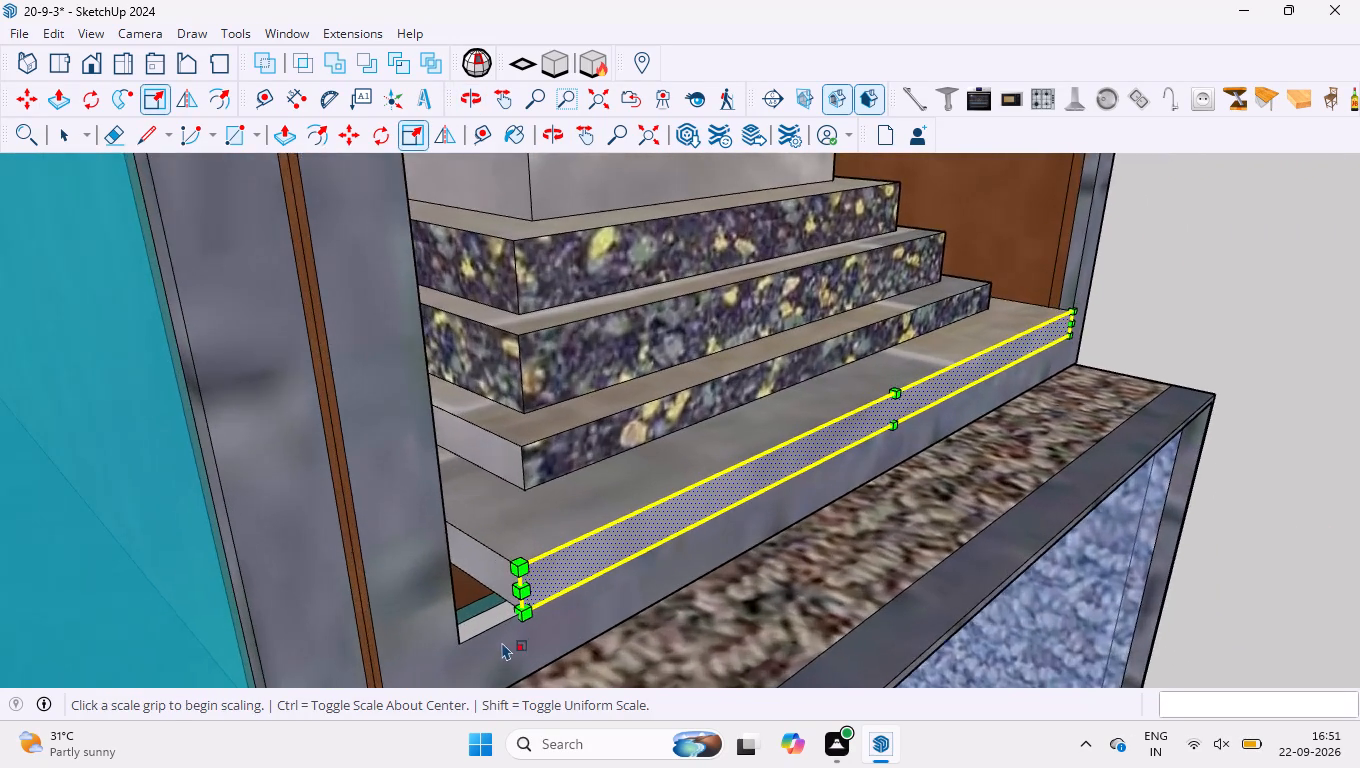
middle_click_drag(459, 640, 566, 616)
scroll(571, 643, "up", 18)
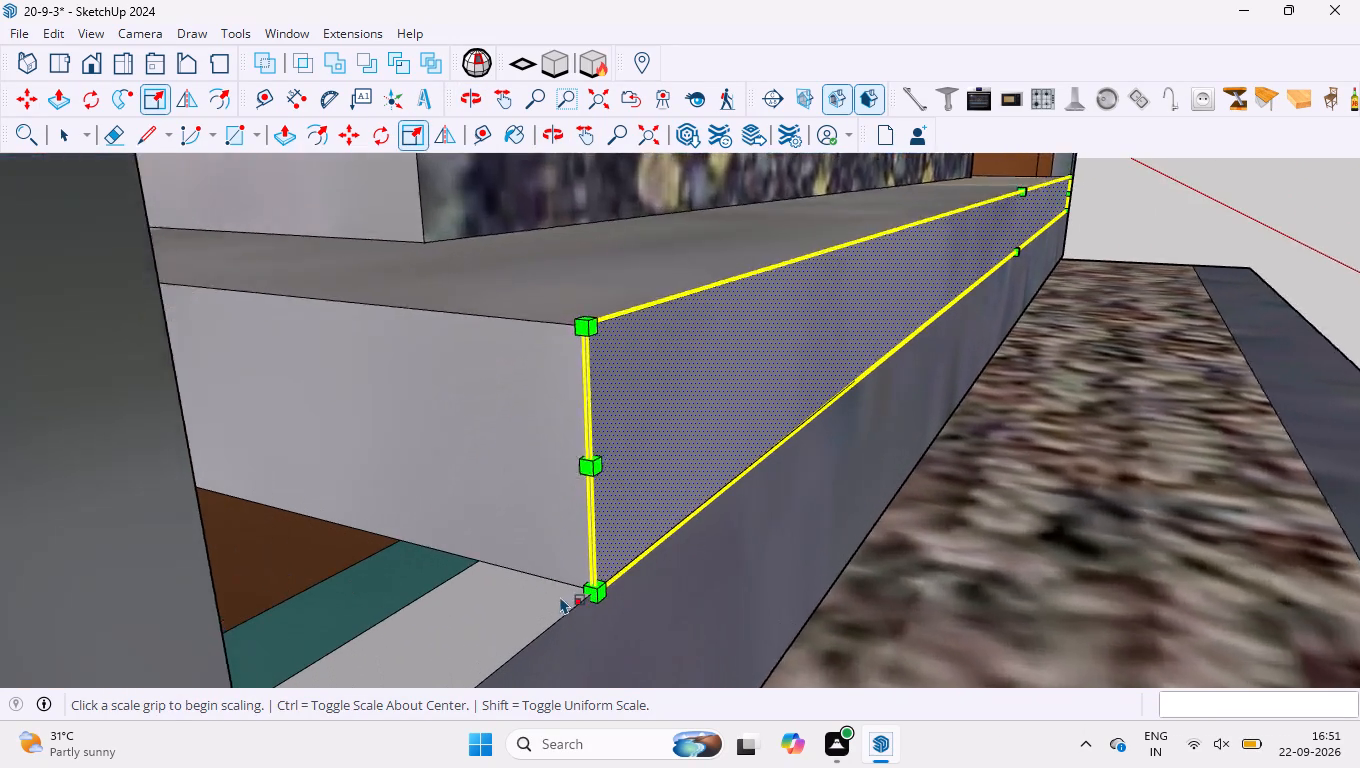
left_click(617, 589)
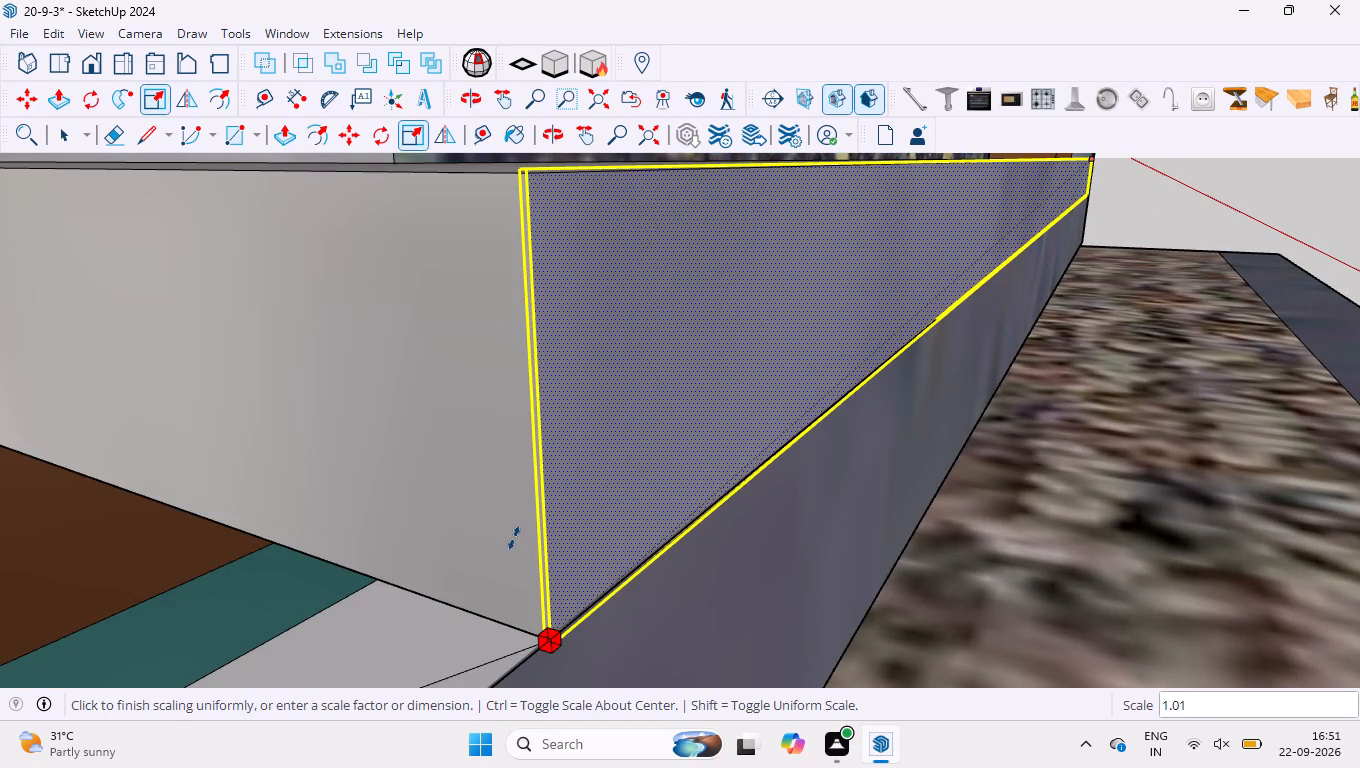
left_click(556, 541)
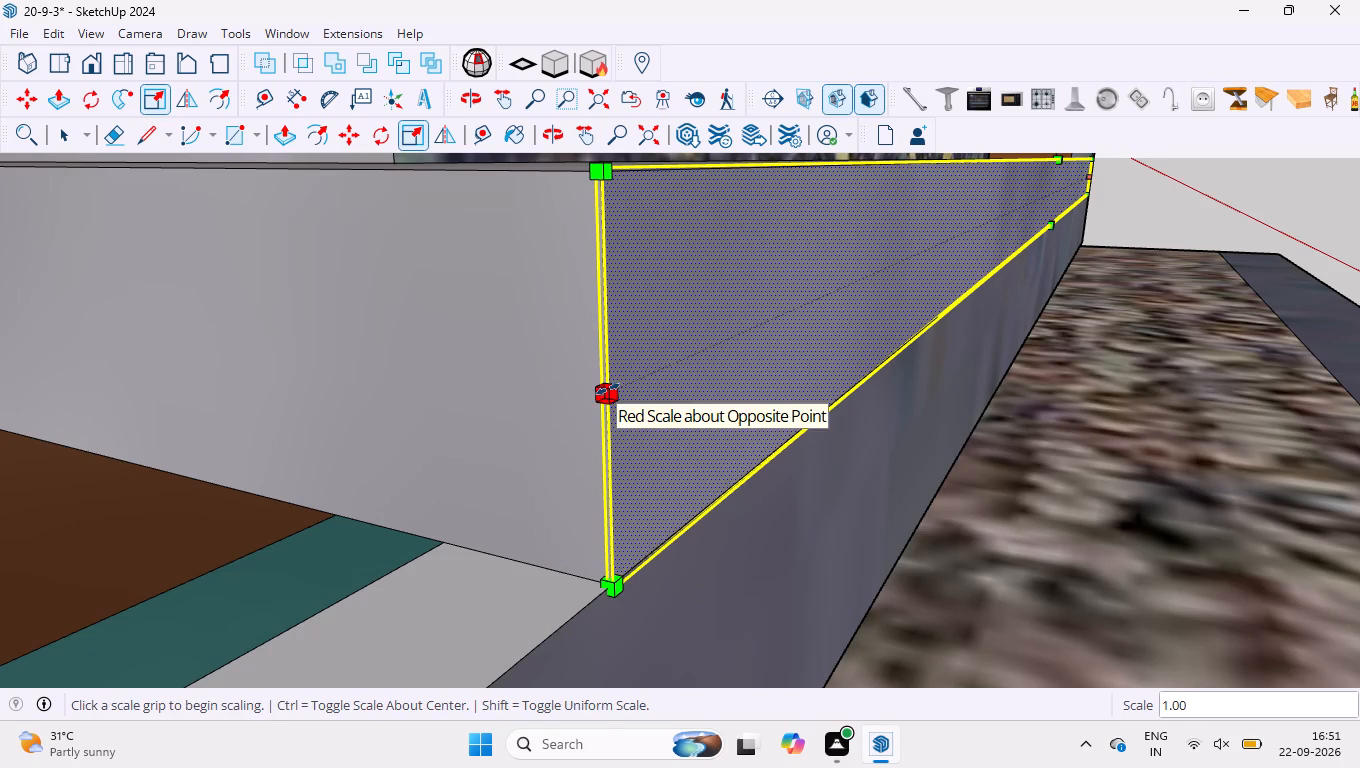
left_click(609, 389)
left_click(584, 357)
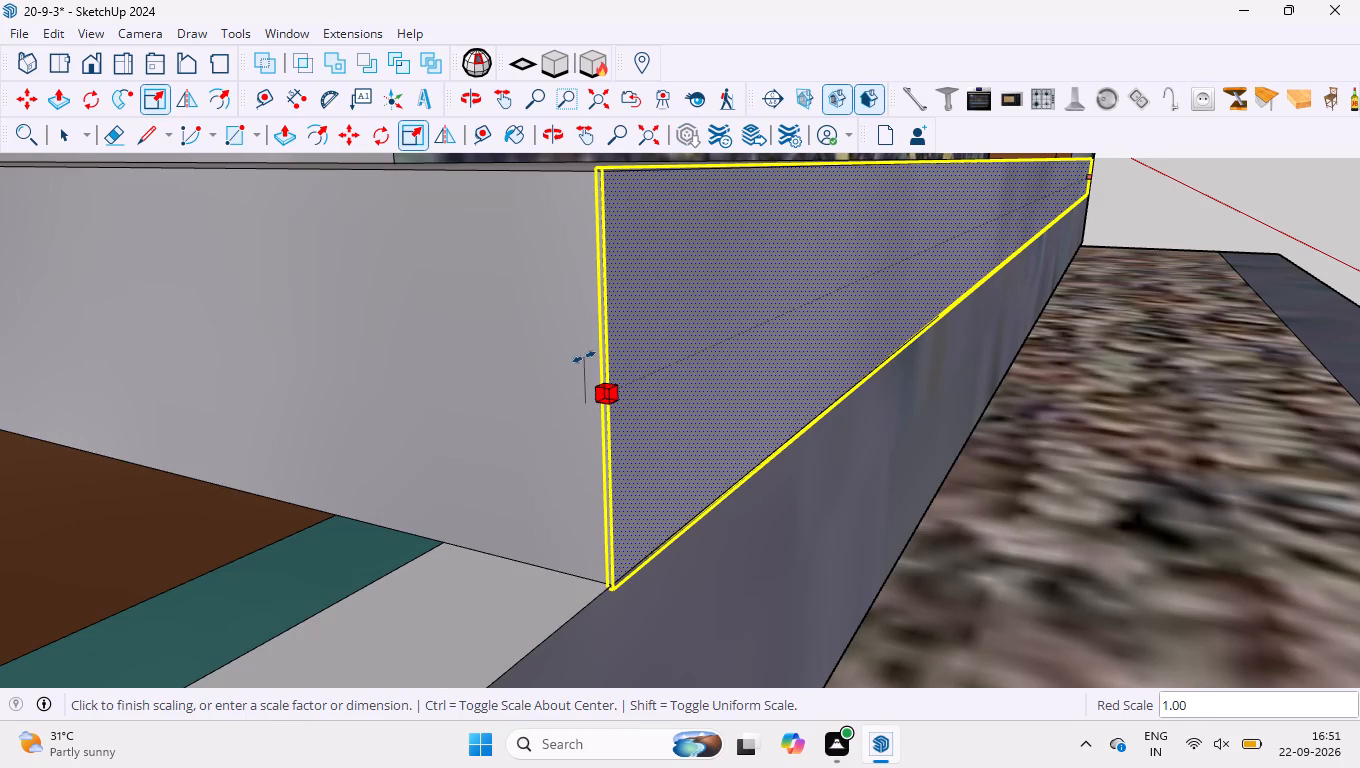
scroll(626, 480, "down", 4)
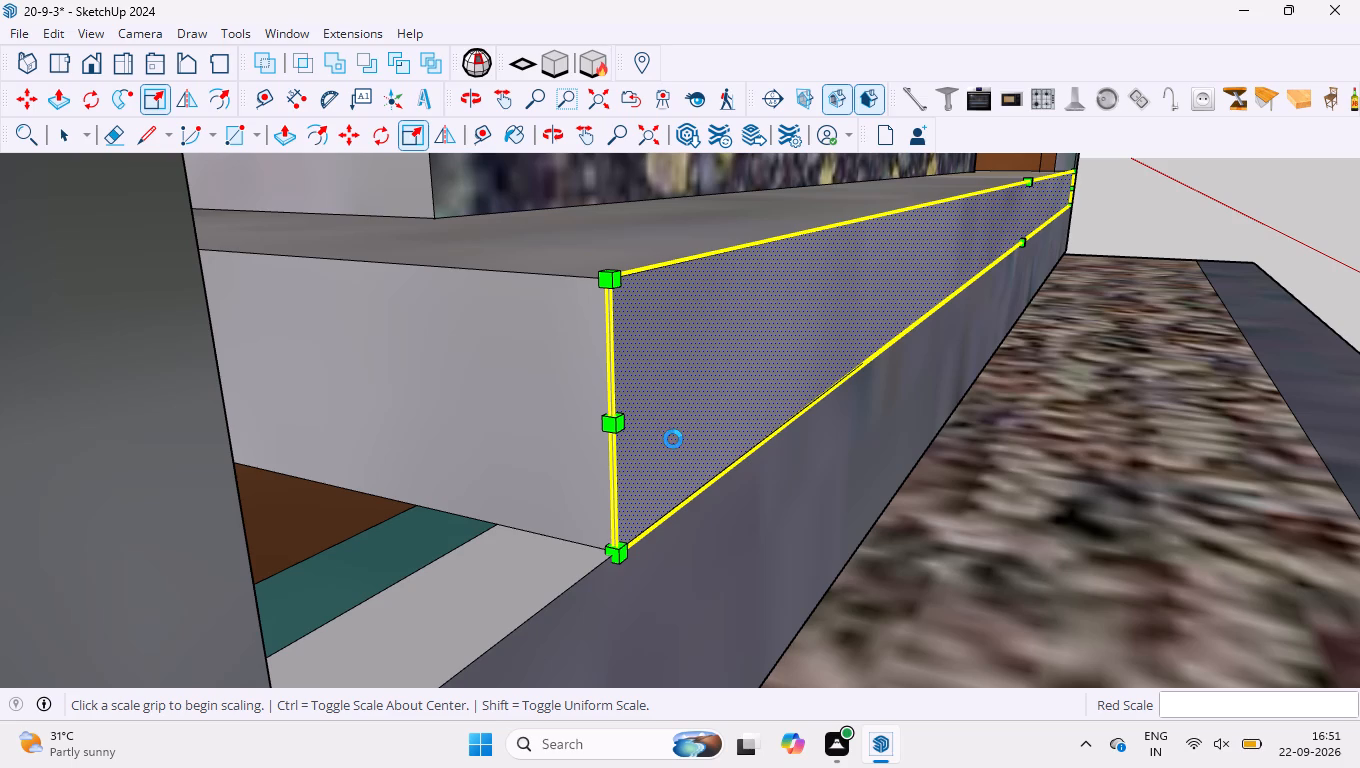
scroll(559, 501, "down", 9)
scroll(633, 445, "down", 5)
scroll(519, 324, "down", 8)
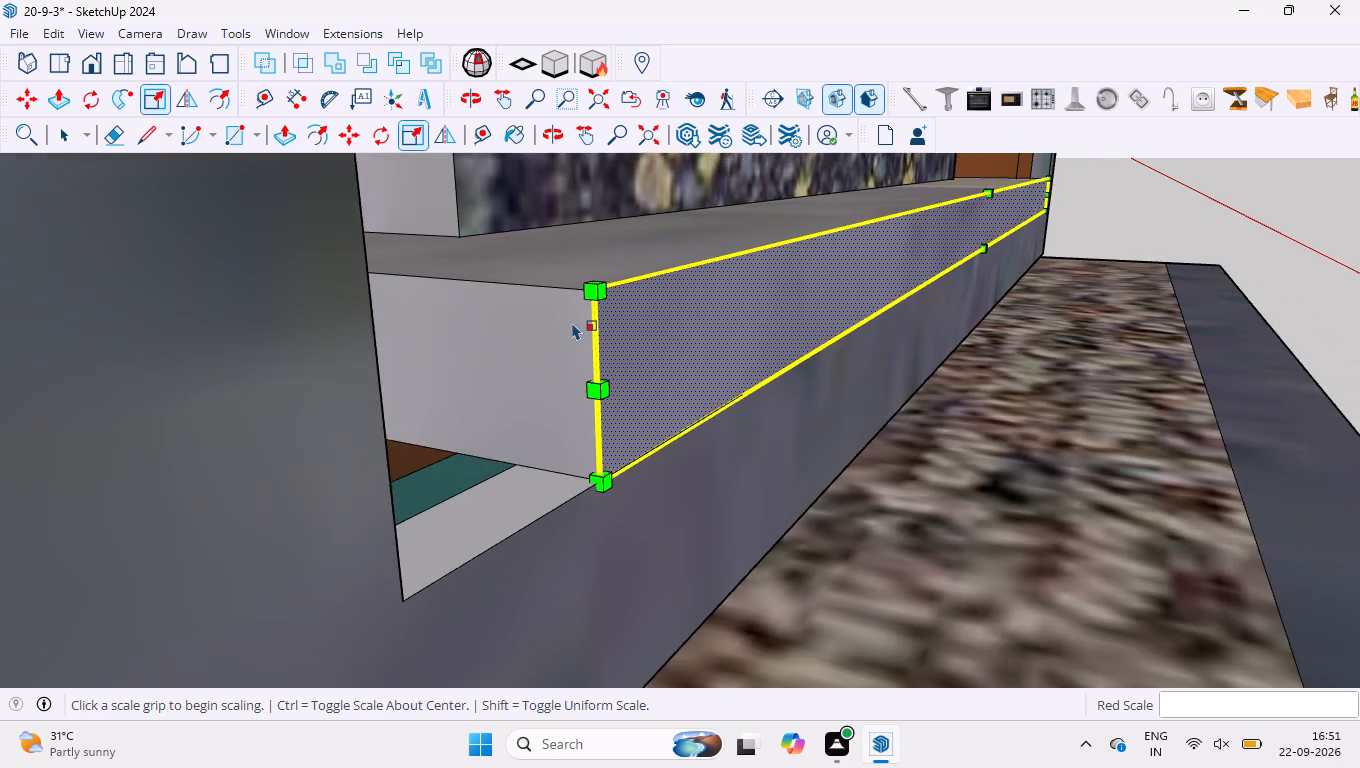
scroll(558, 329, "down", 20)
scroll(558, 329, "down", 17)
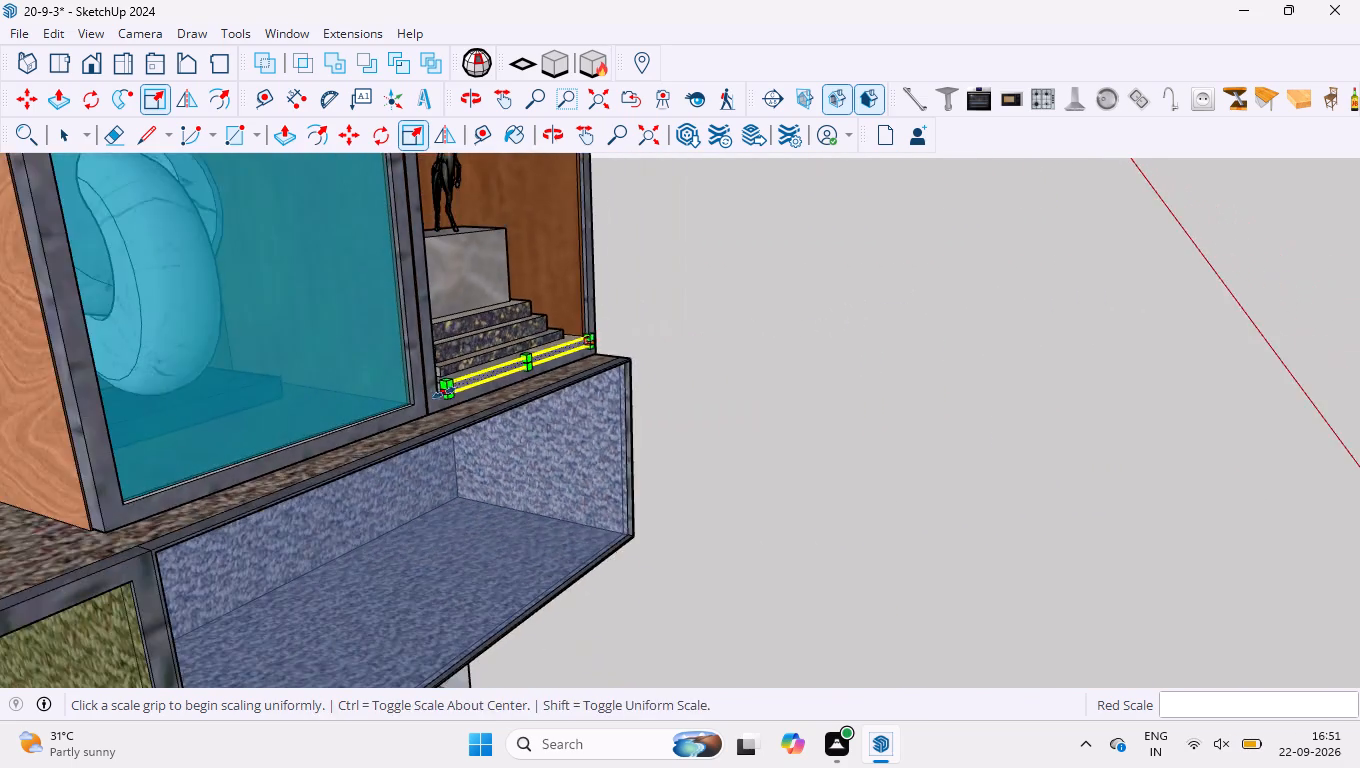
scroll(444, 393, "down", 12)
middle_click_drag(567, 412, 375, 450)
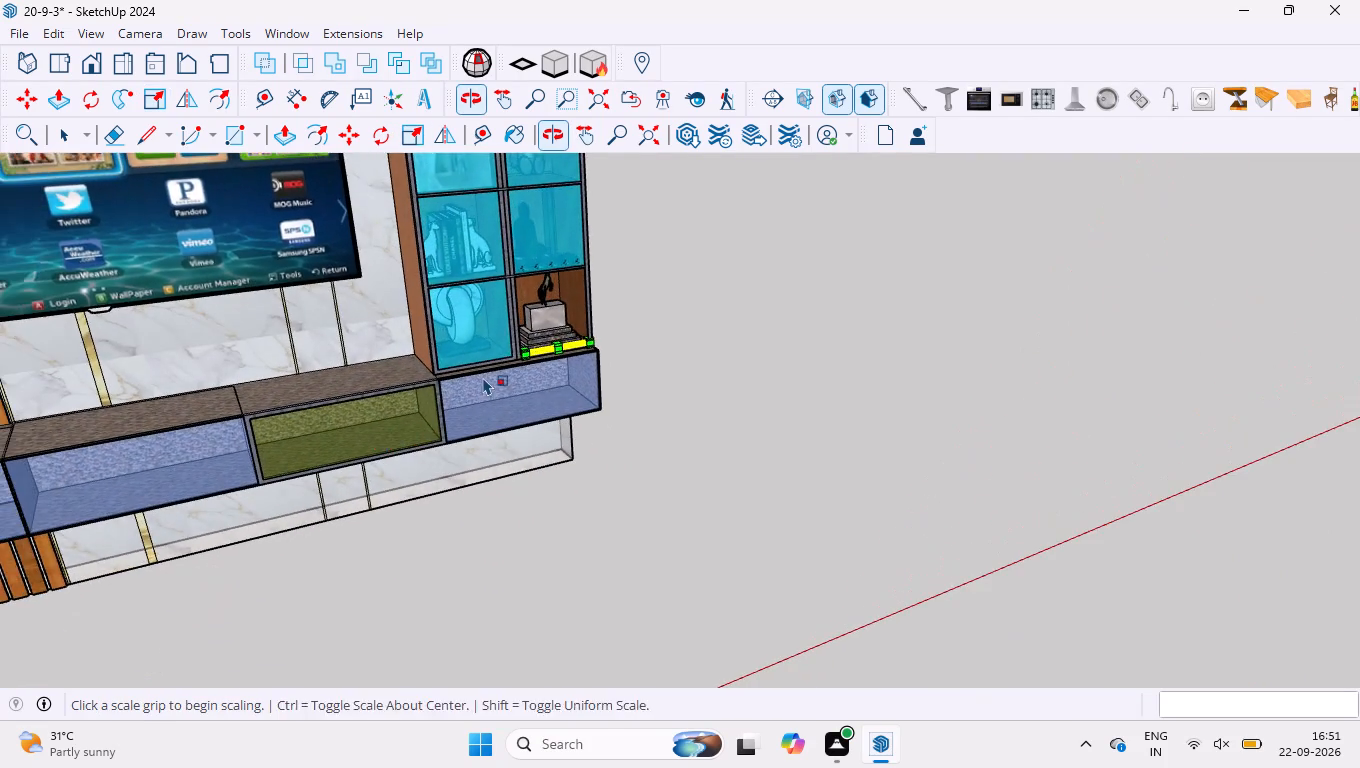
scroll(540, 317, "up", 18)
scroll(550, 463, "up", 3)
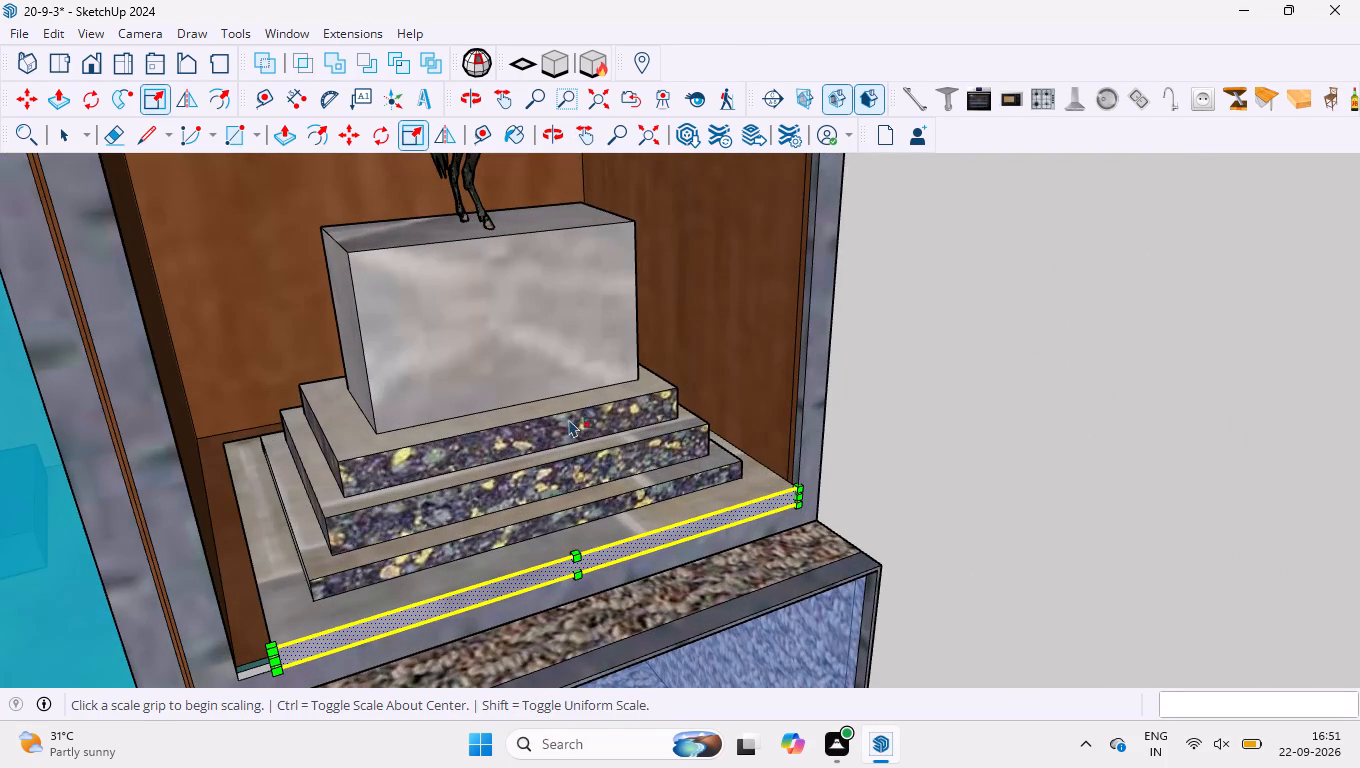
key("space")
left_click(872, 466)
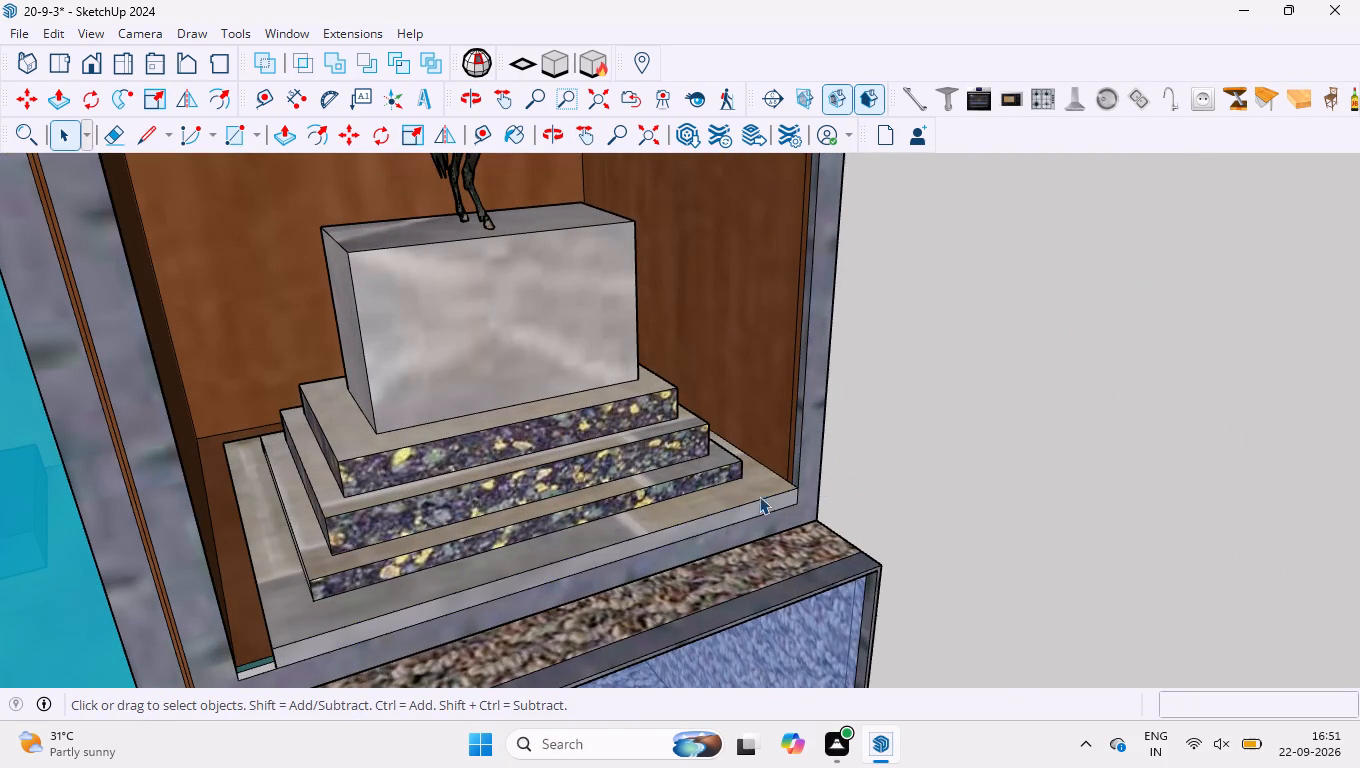
Push the front face of the horse base's bottom slab inward about 6 mm, aligning it with the inner edge of the compartment frame.
scroll(629, 571, "up", 10)
left_click(573, 562)
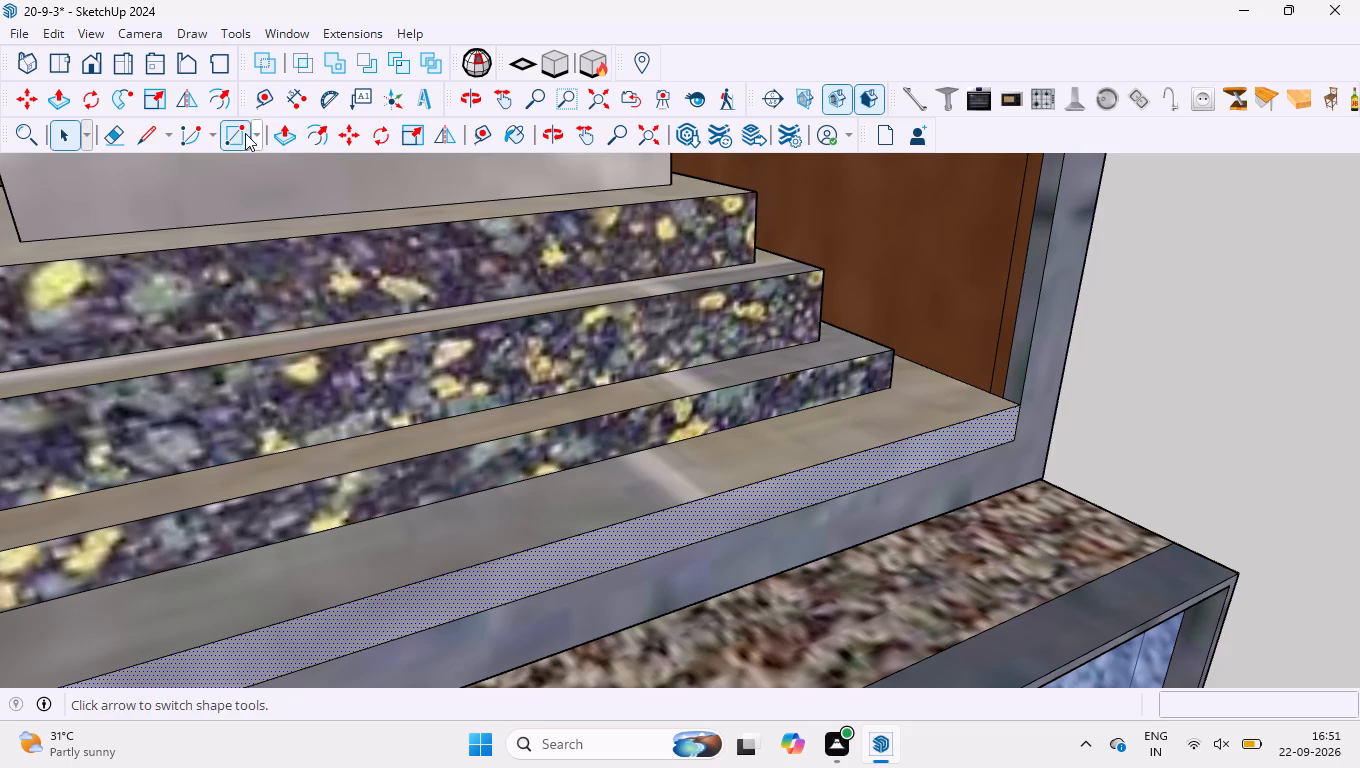
left_click(278, 136)
scroll(1022, 434, "up", 1)
middle_click_drag(1022, 434, 921, 438)
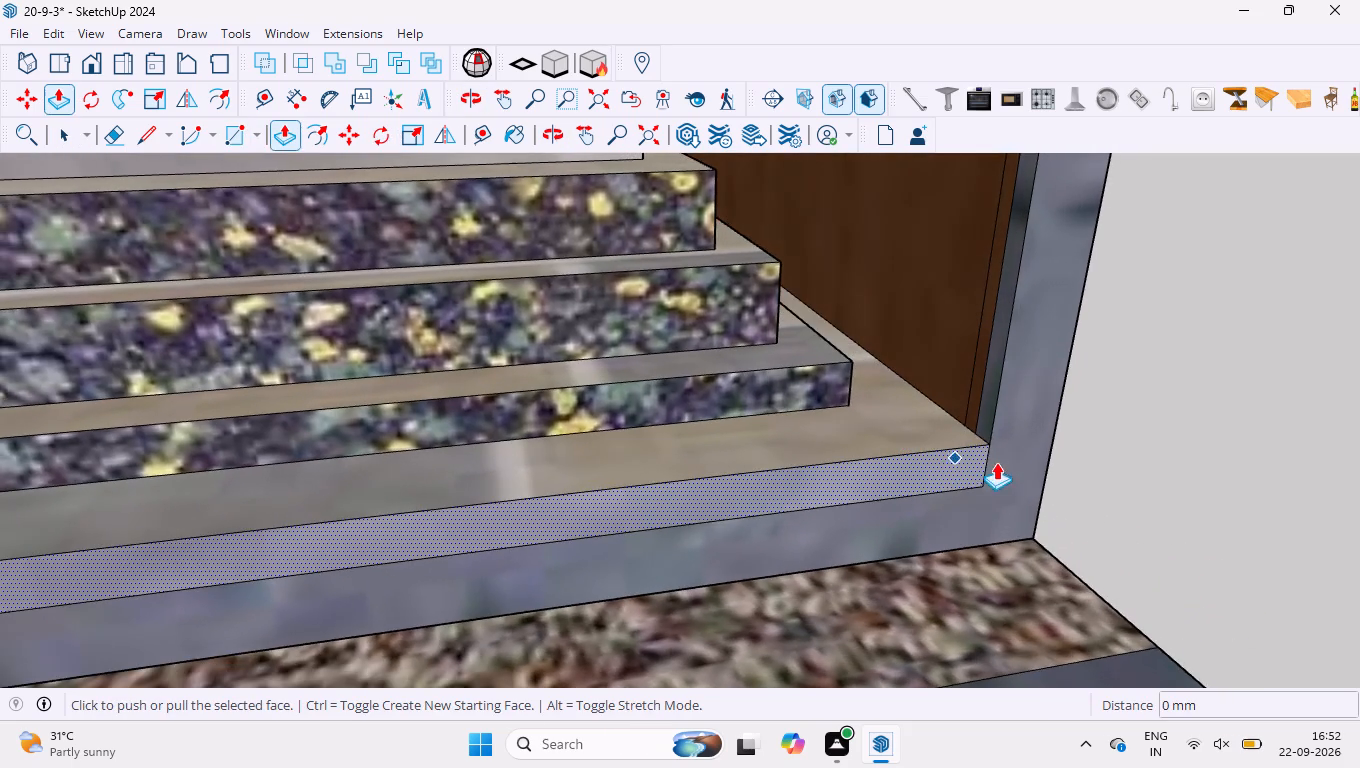
scroll(996, 459, "up", 10)
left_click(876, 481)
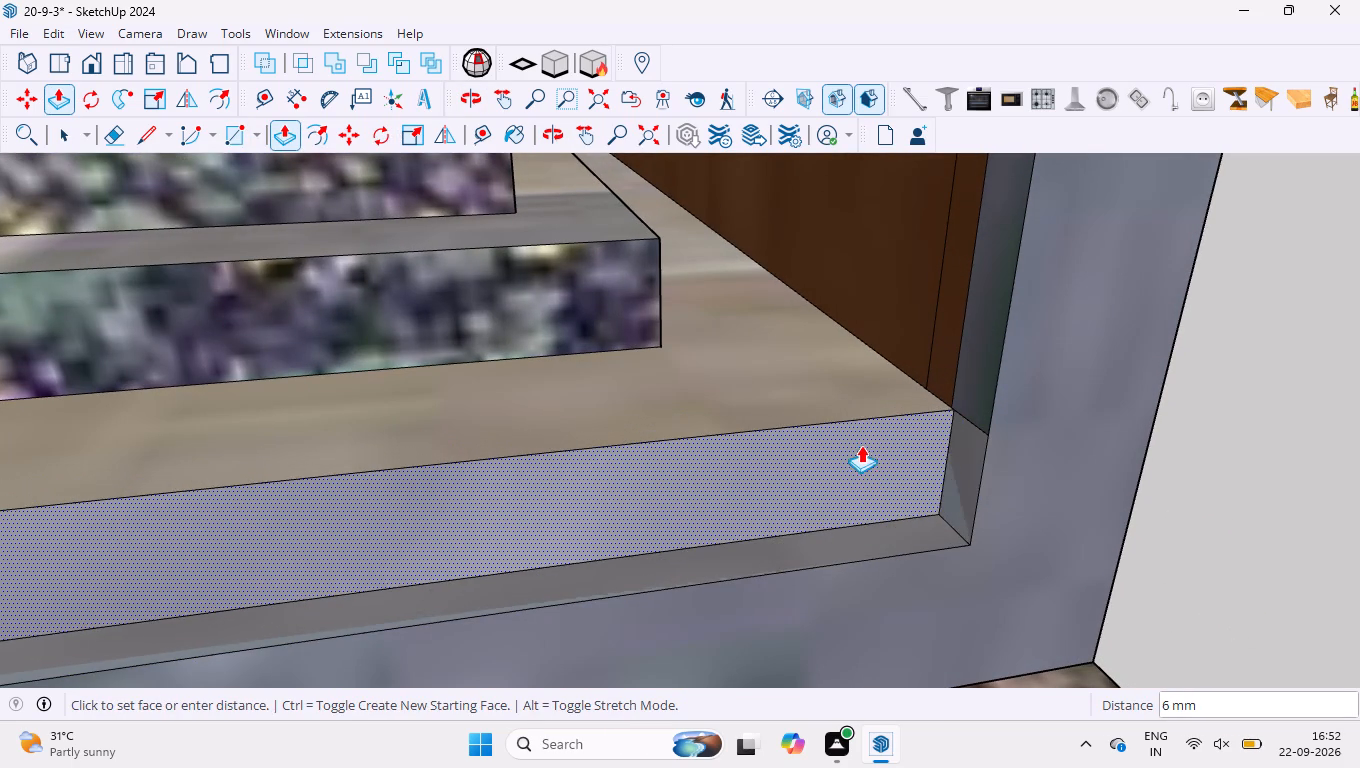
left_click(951, 401)
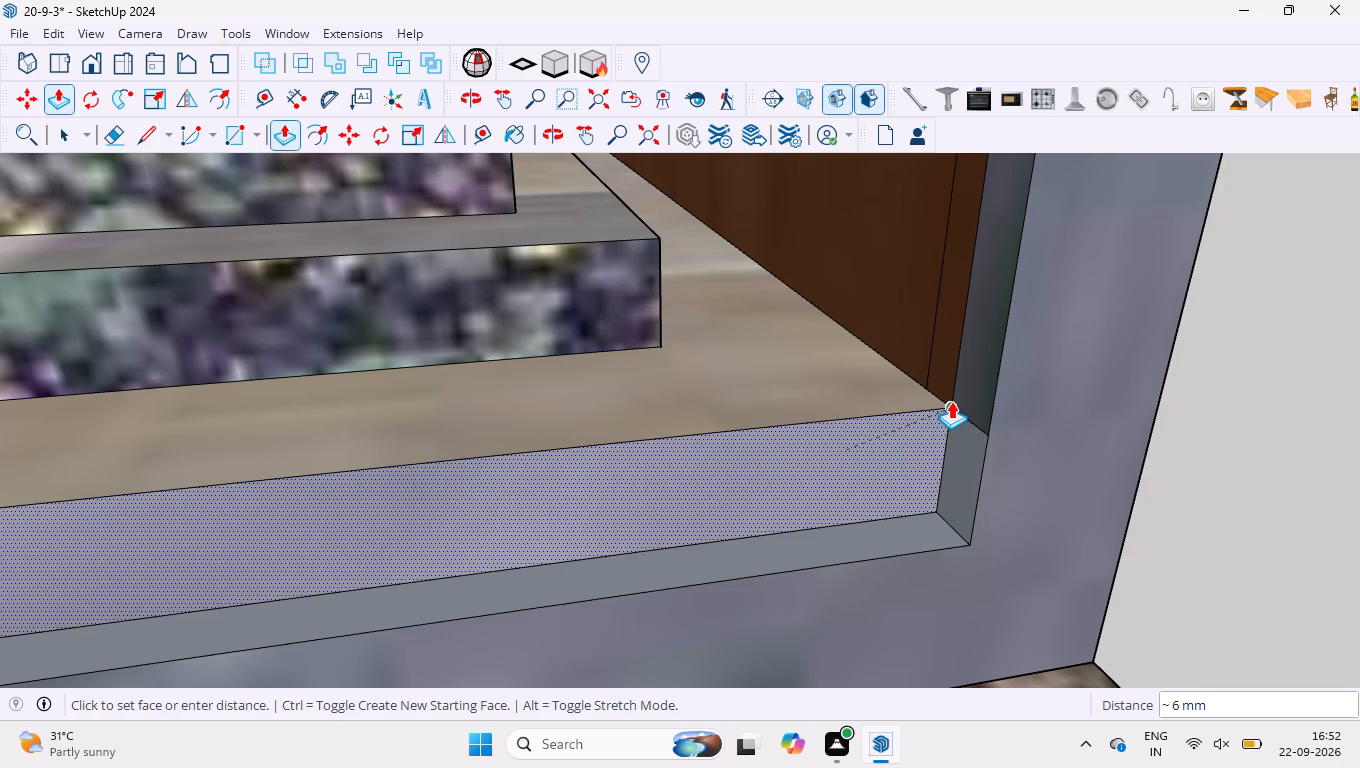
left_click(983, 412, "ctrl")
key("ctrl+z")
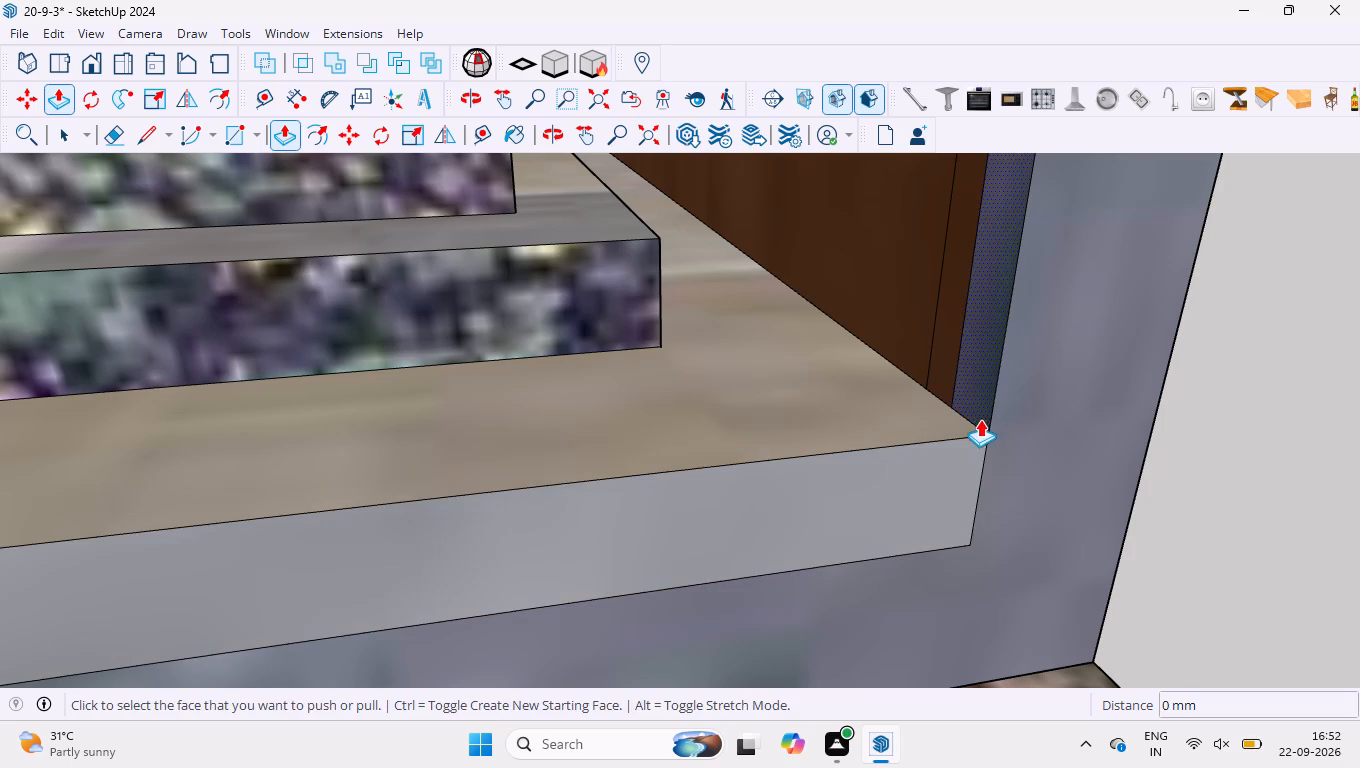
left_click(944, 466)
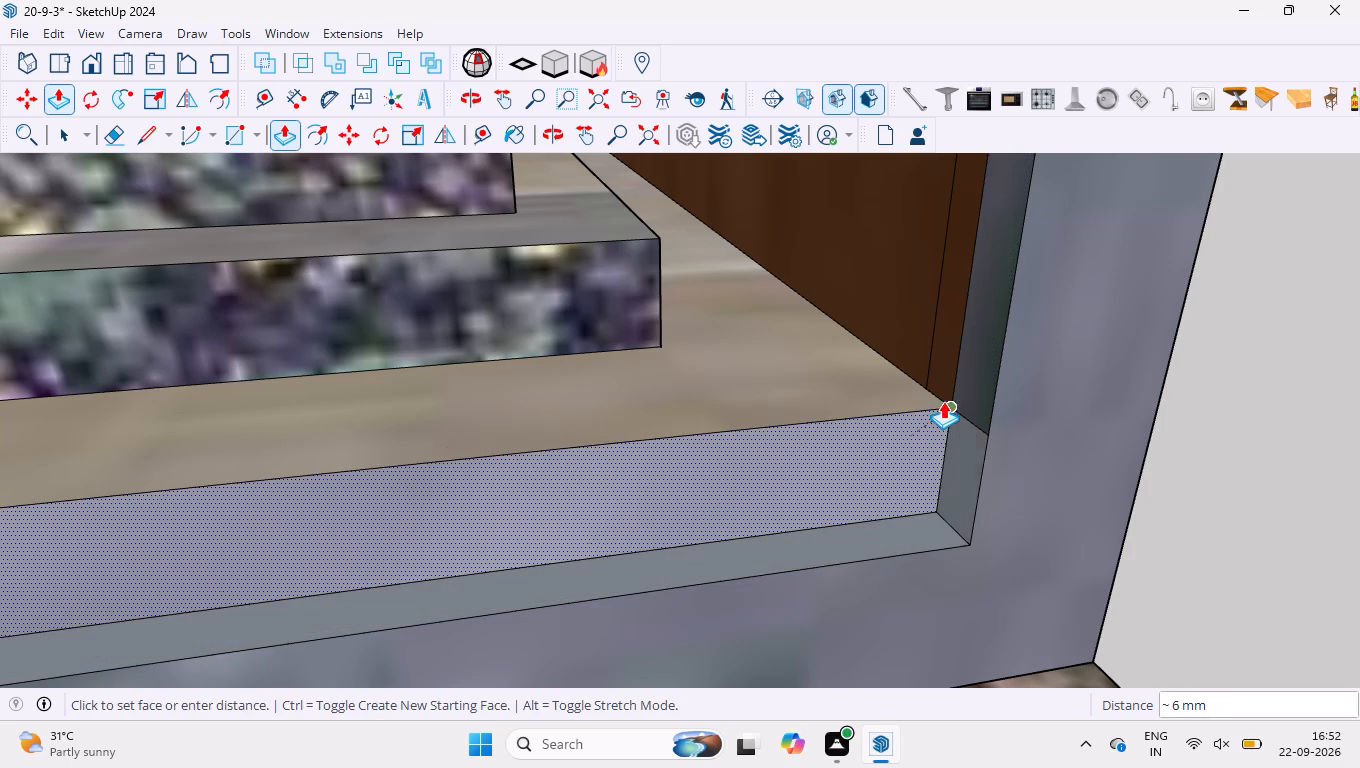
left_click(946, 398)
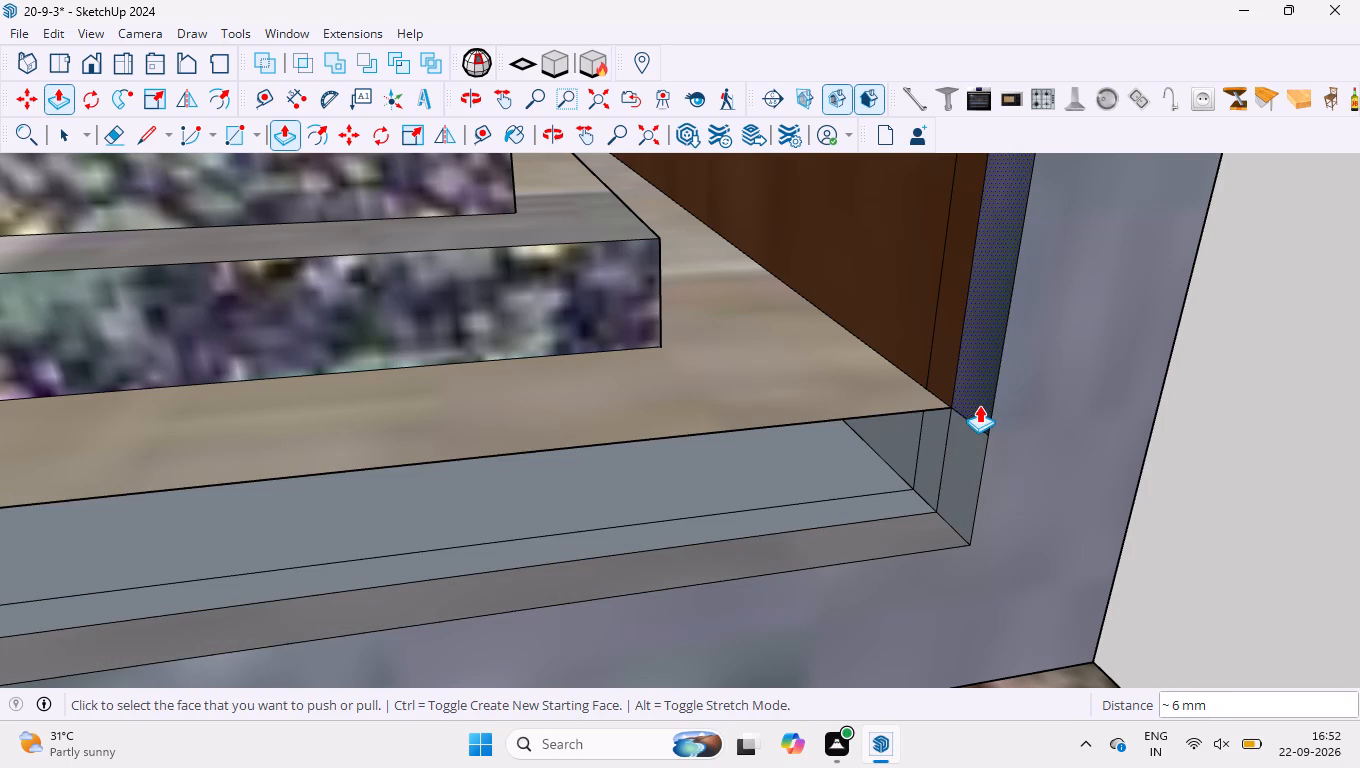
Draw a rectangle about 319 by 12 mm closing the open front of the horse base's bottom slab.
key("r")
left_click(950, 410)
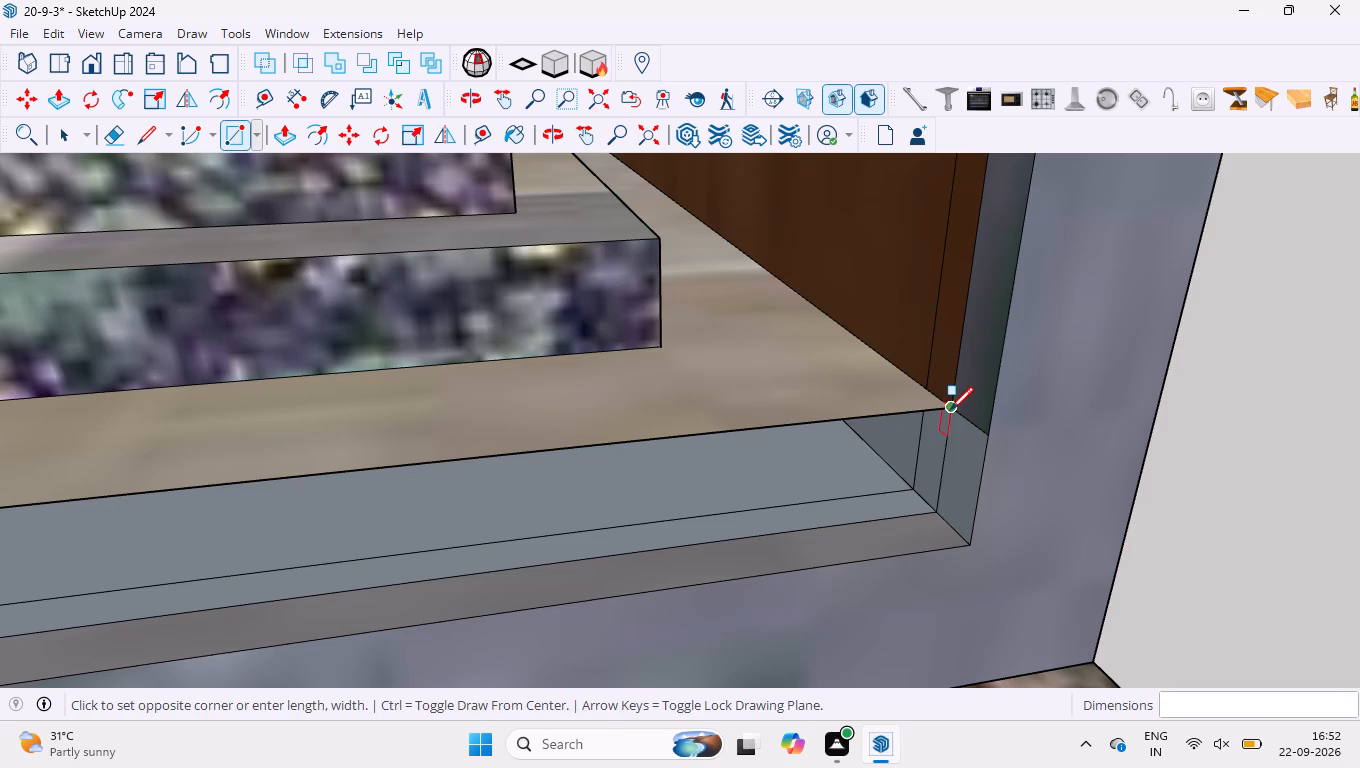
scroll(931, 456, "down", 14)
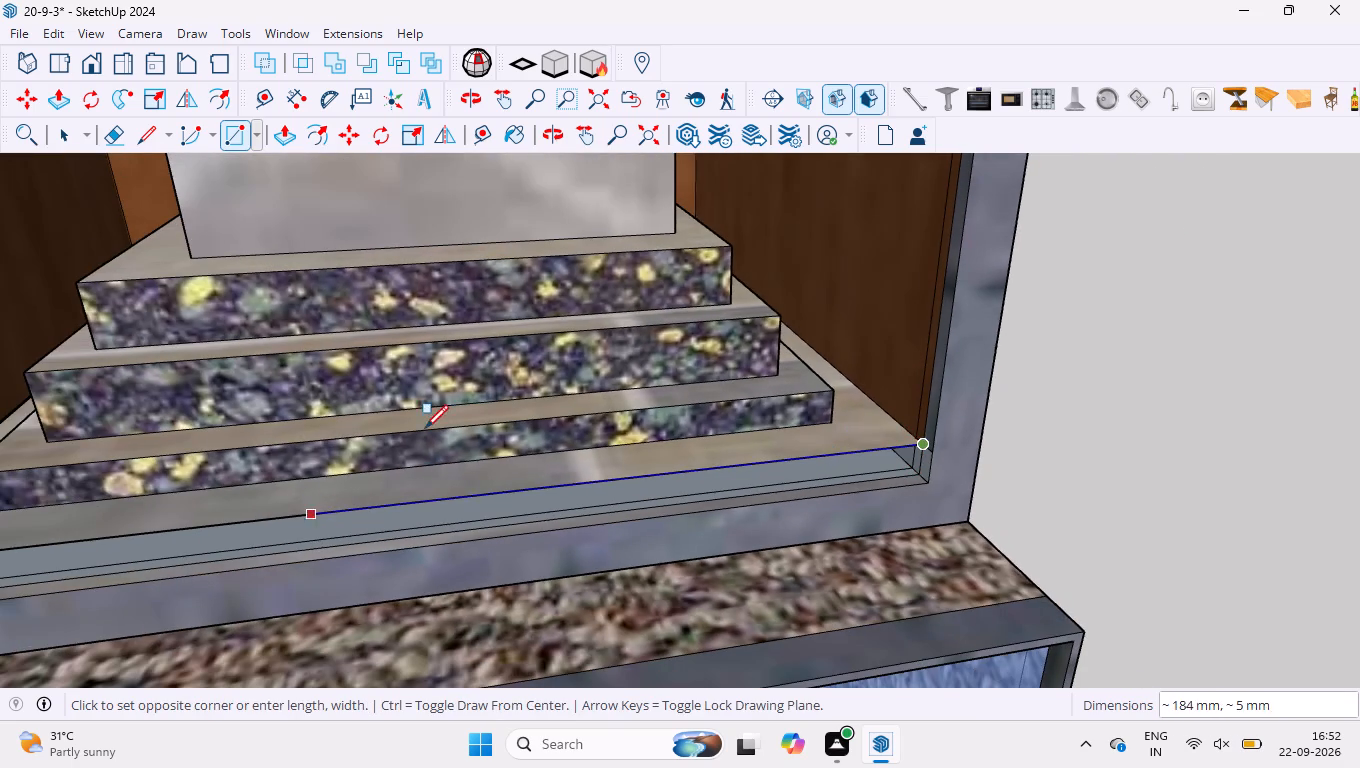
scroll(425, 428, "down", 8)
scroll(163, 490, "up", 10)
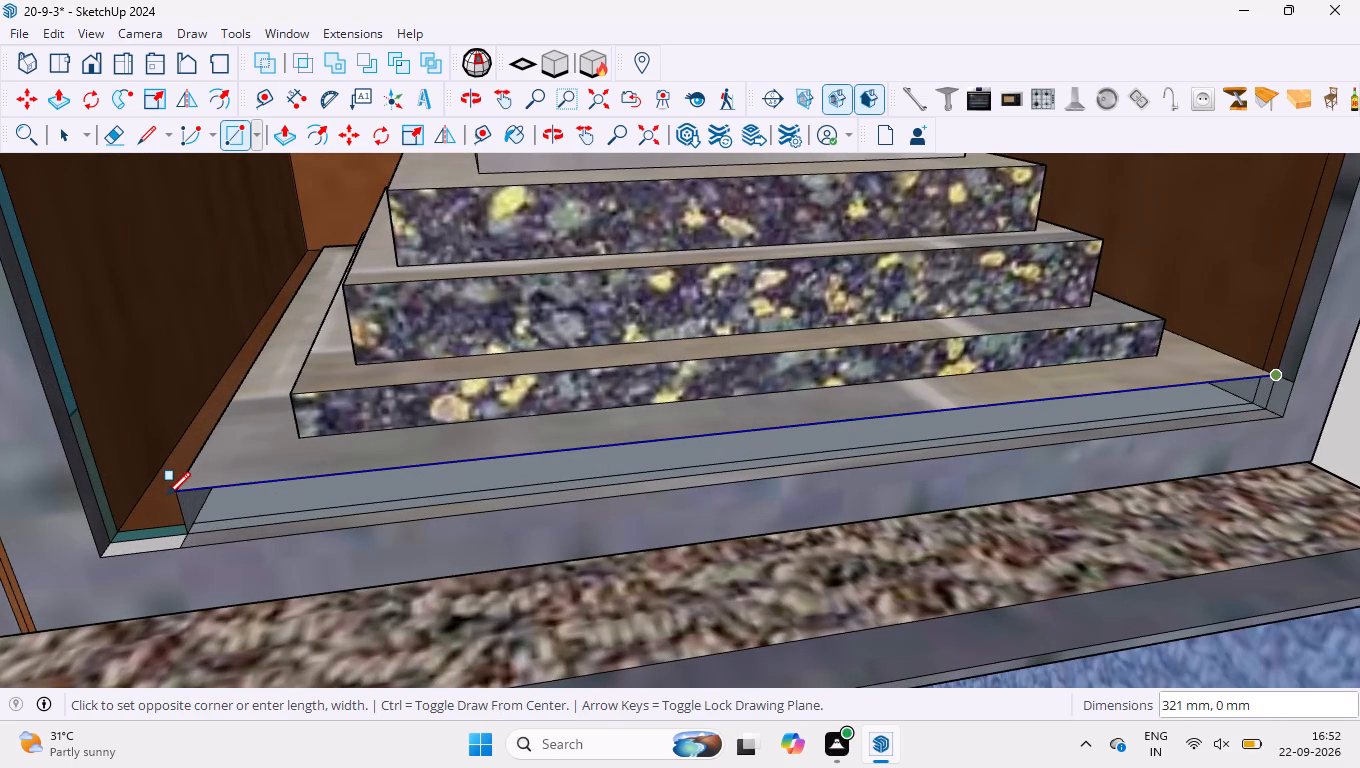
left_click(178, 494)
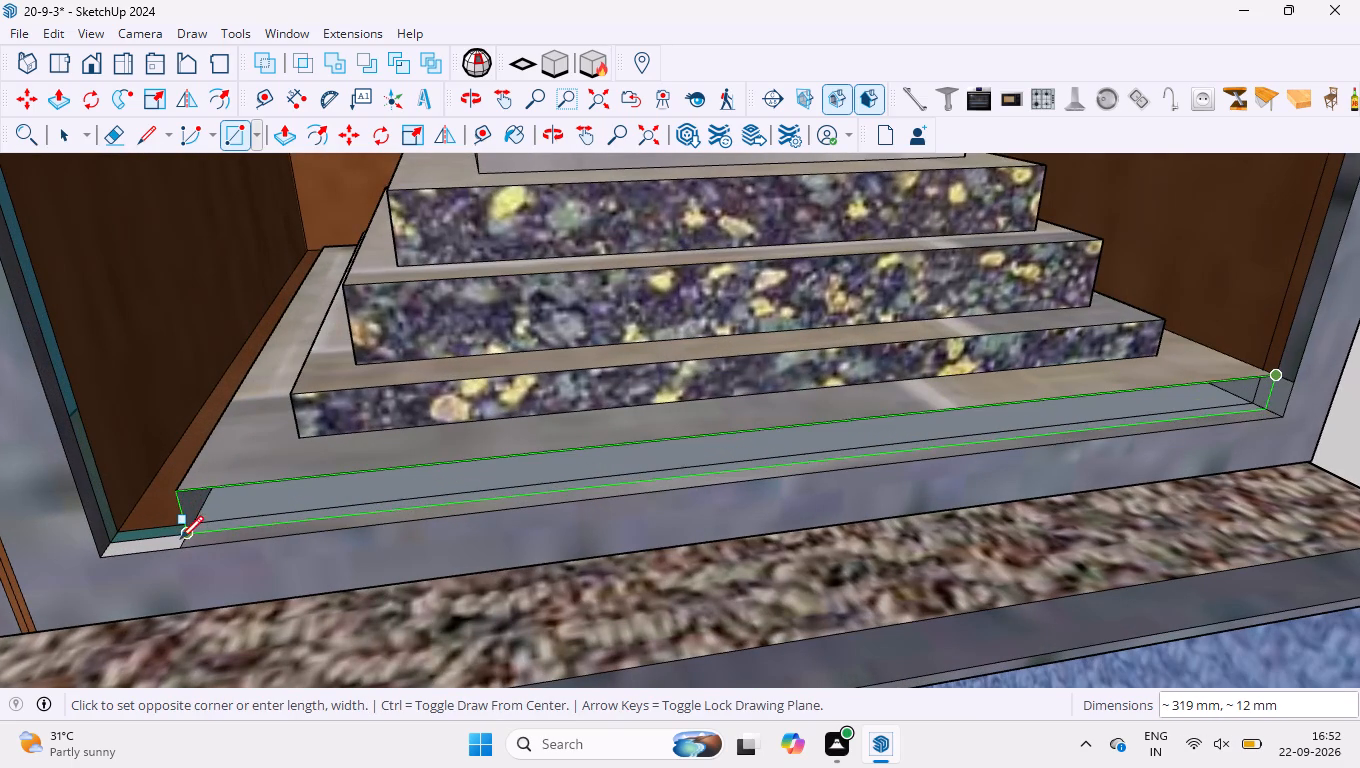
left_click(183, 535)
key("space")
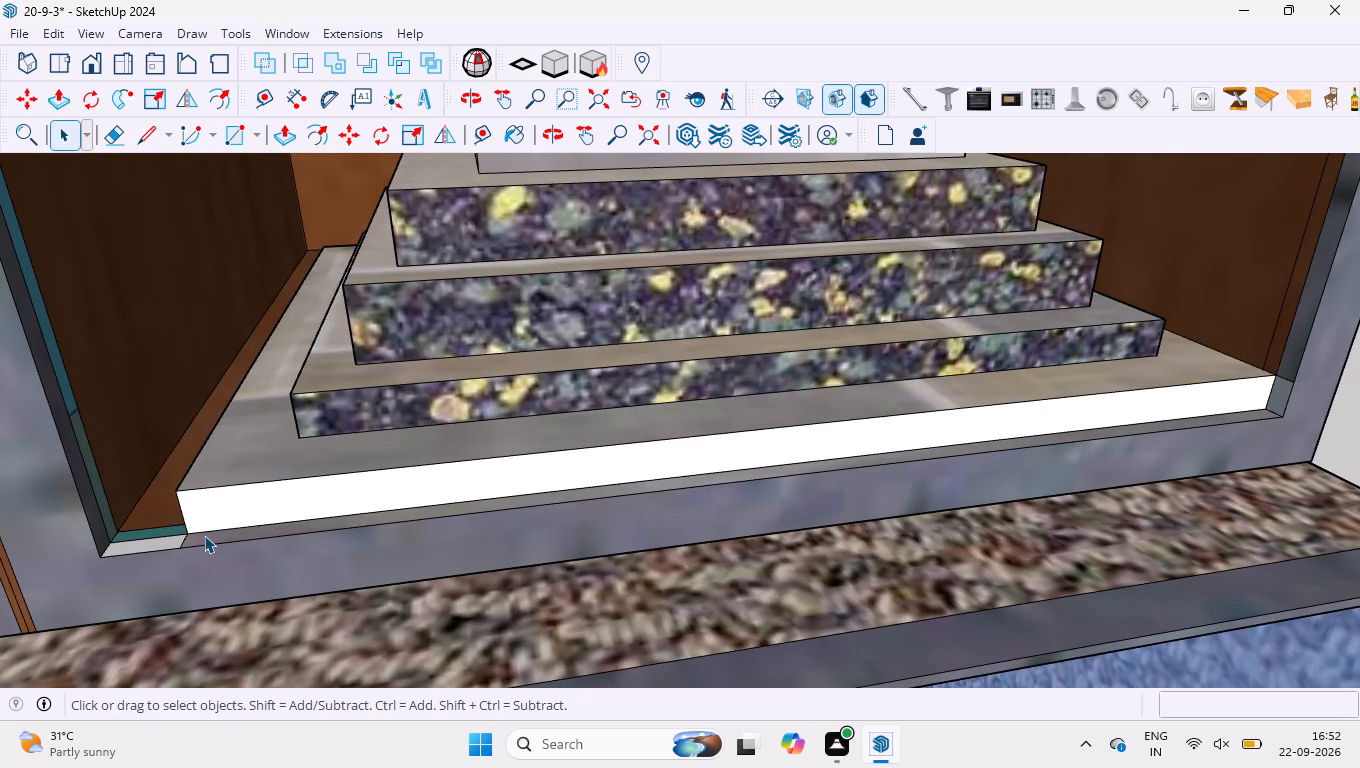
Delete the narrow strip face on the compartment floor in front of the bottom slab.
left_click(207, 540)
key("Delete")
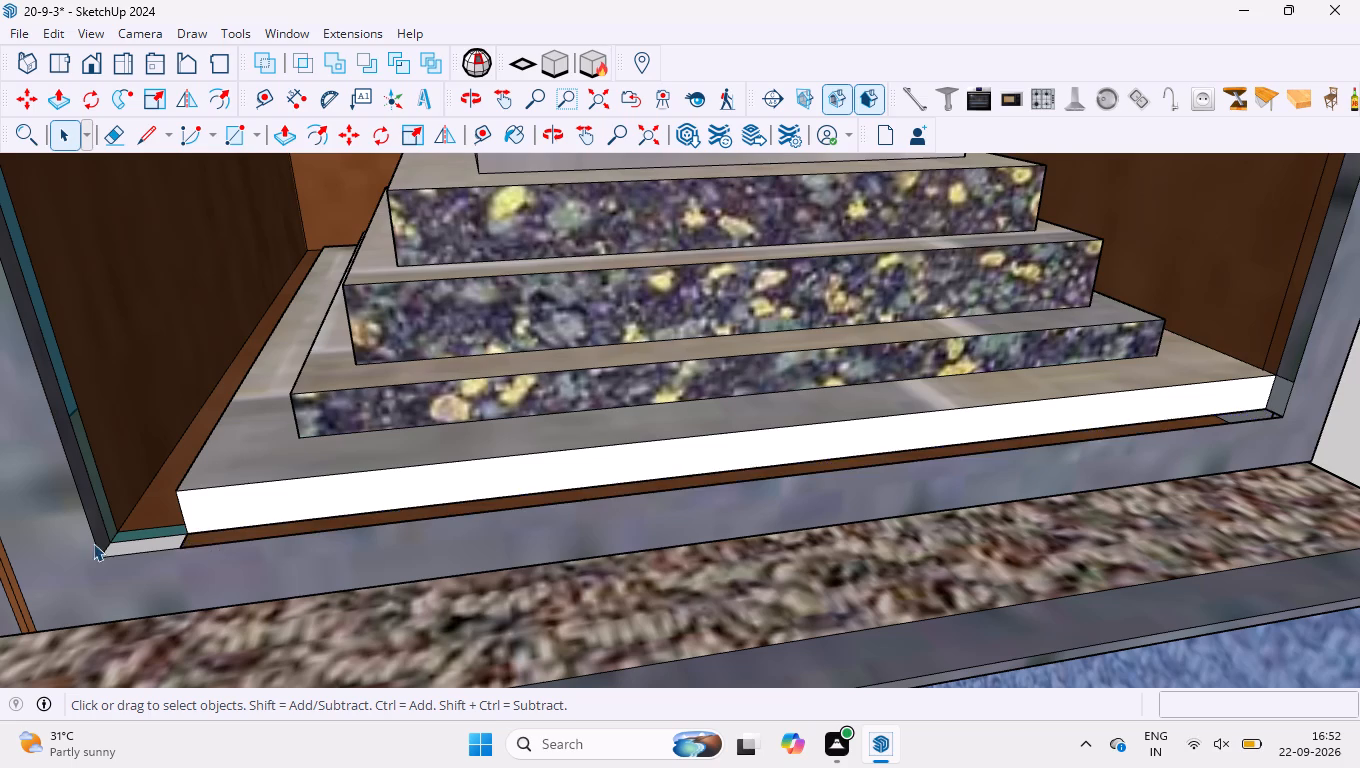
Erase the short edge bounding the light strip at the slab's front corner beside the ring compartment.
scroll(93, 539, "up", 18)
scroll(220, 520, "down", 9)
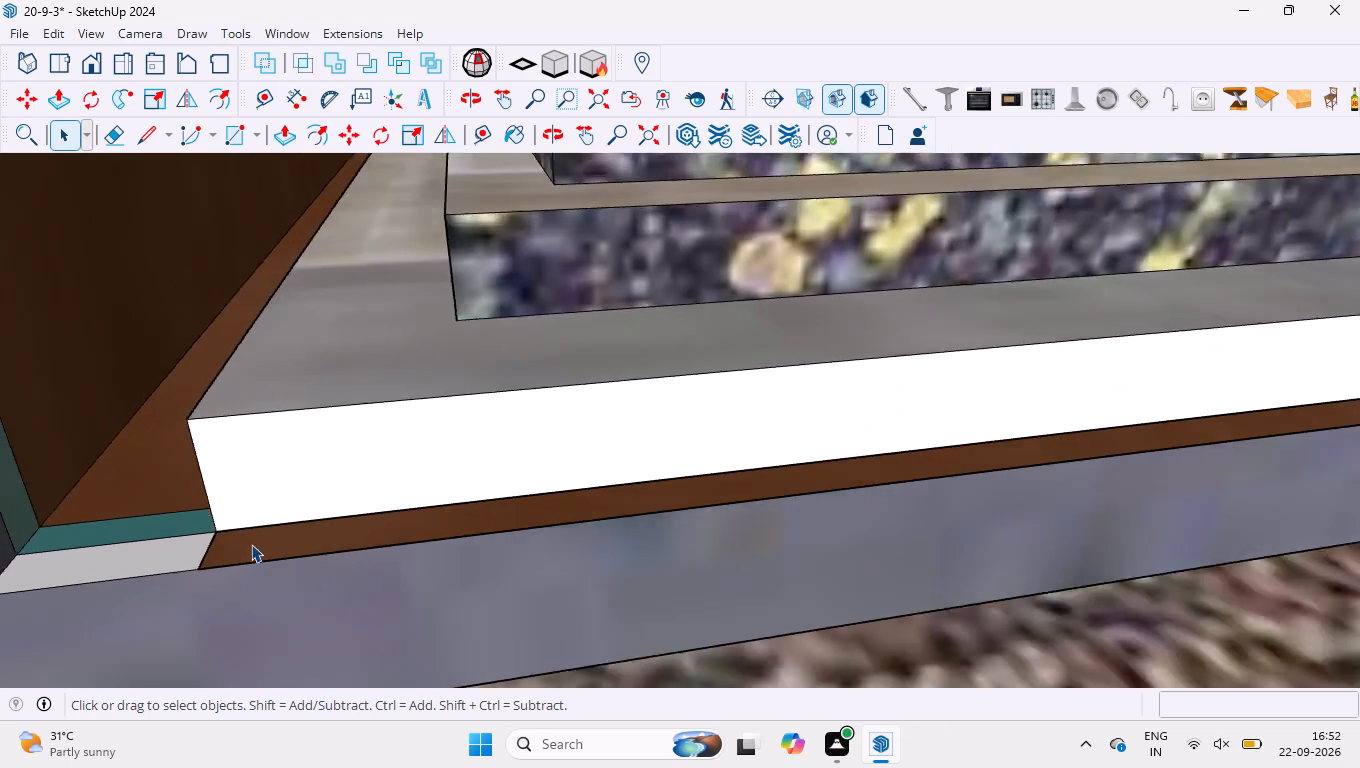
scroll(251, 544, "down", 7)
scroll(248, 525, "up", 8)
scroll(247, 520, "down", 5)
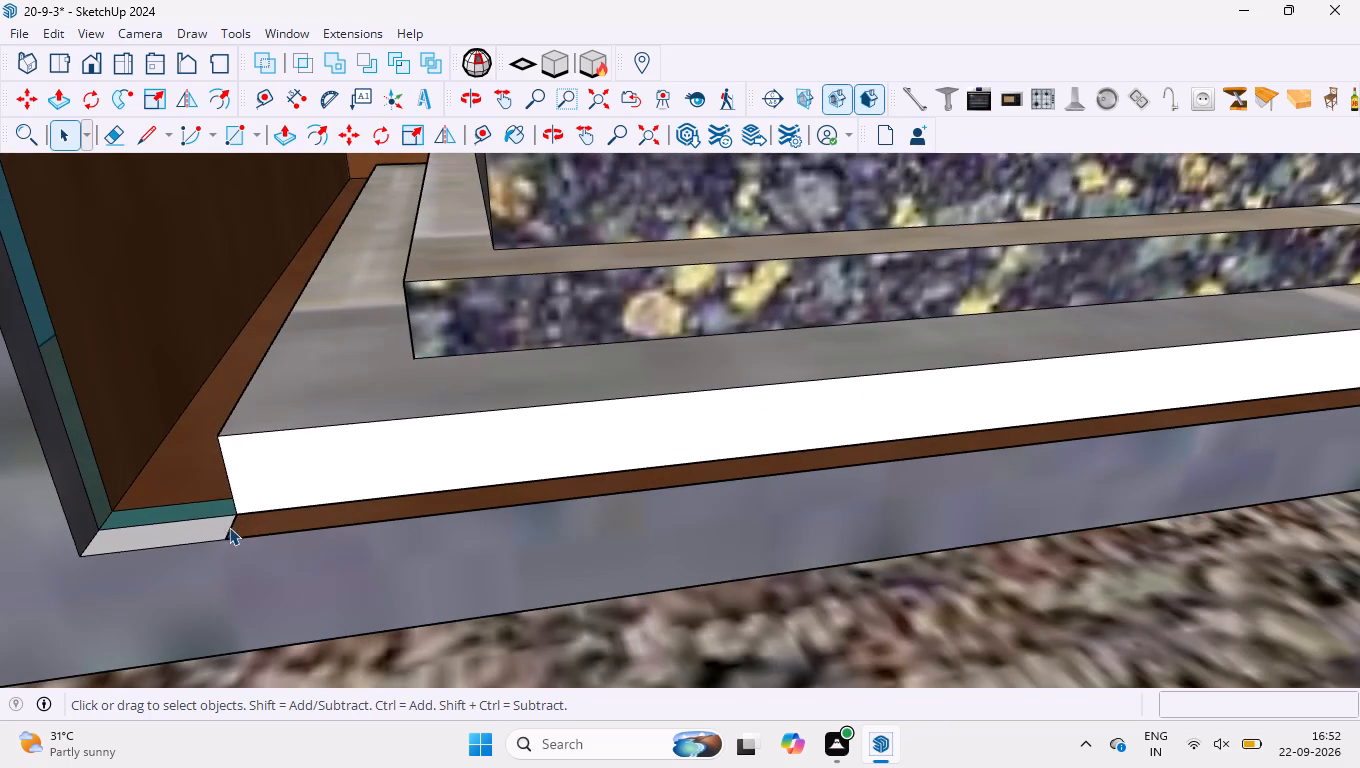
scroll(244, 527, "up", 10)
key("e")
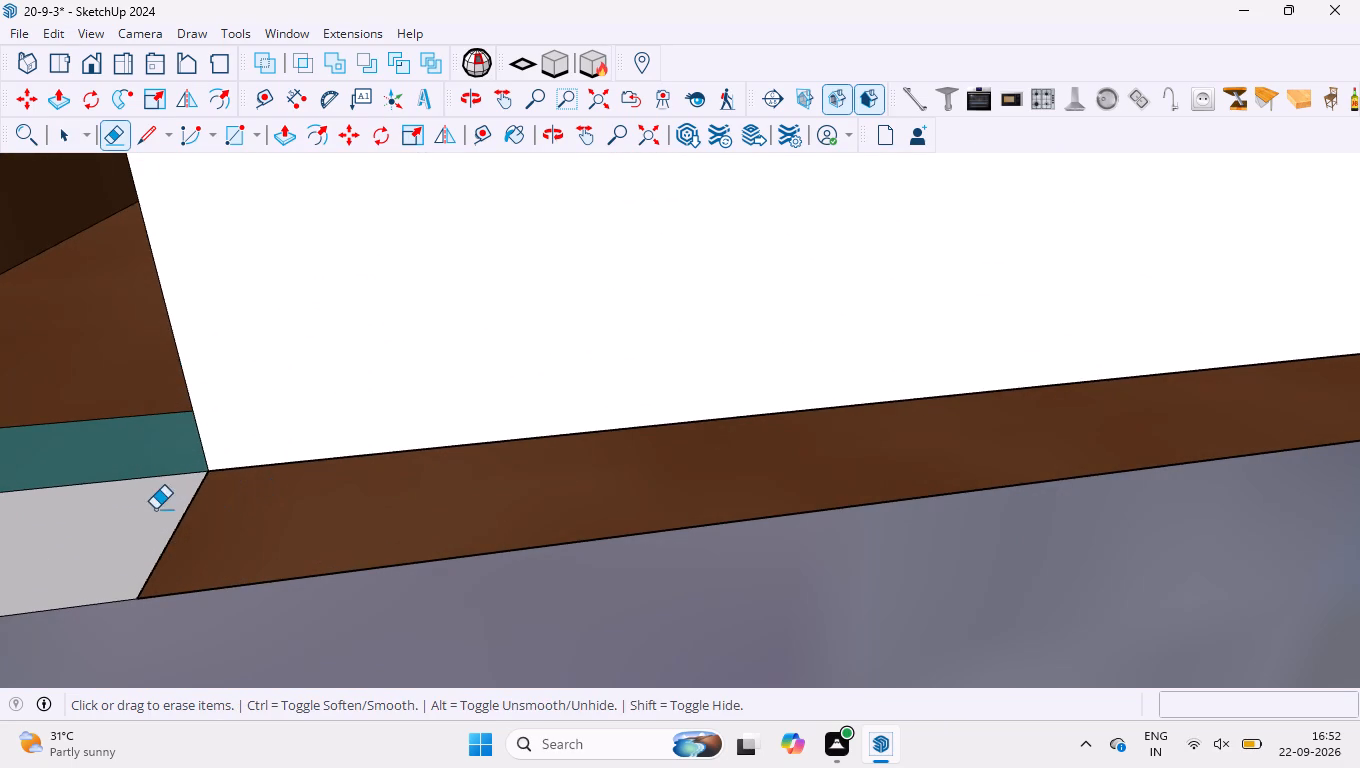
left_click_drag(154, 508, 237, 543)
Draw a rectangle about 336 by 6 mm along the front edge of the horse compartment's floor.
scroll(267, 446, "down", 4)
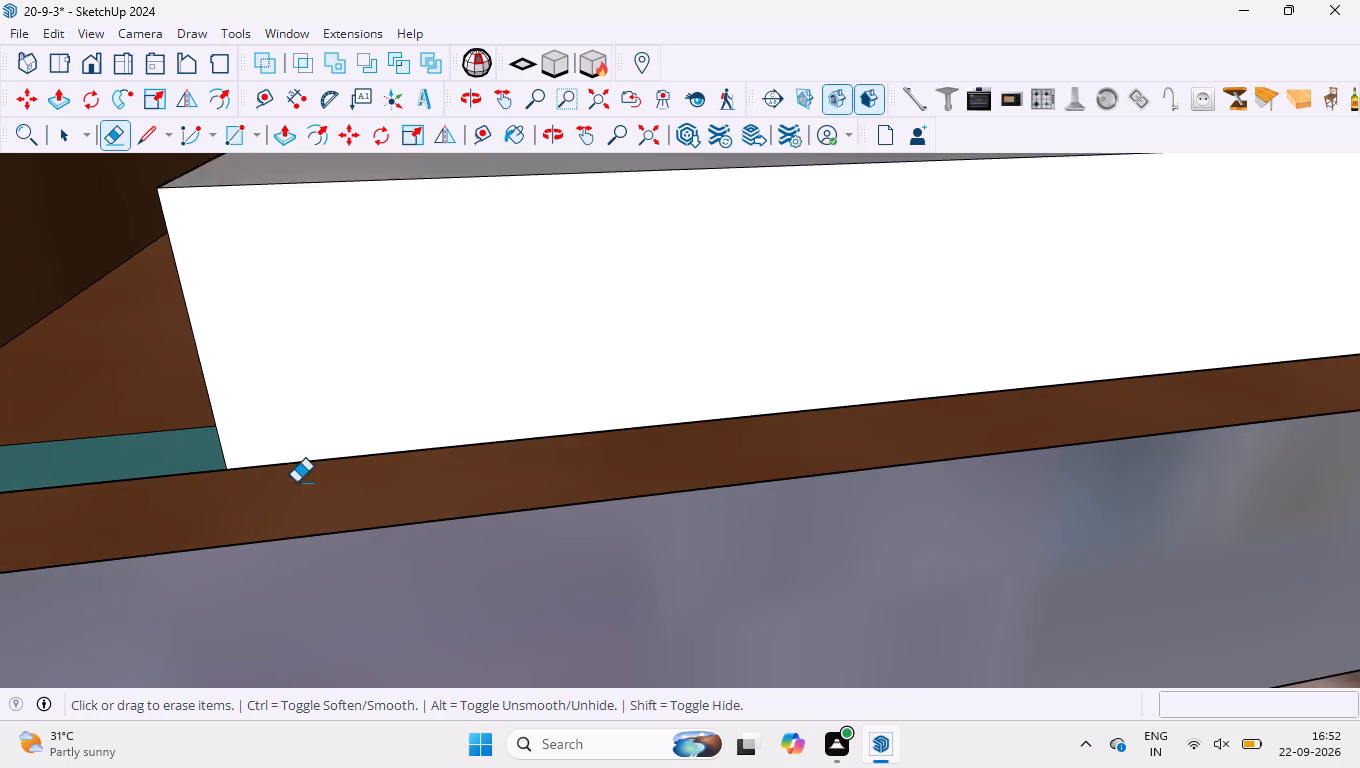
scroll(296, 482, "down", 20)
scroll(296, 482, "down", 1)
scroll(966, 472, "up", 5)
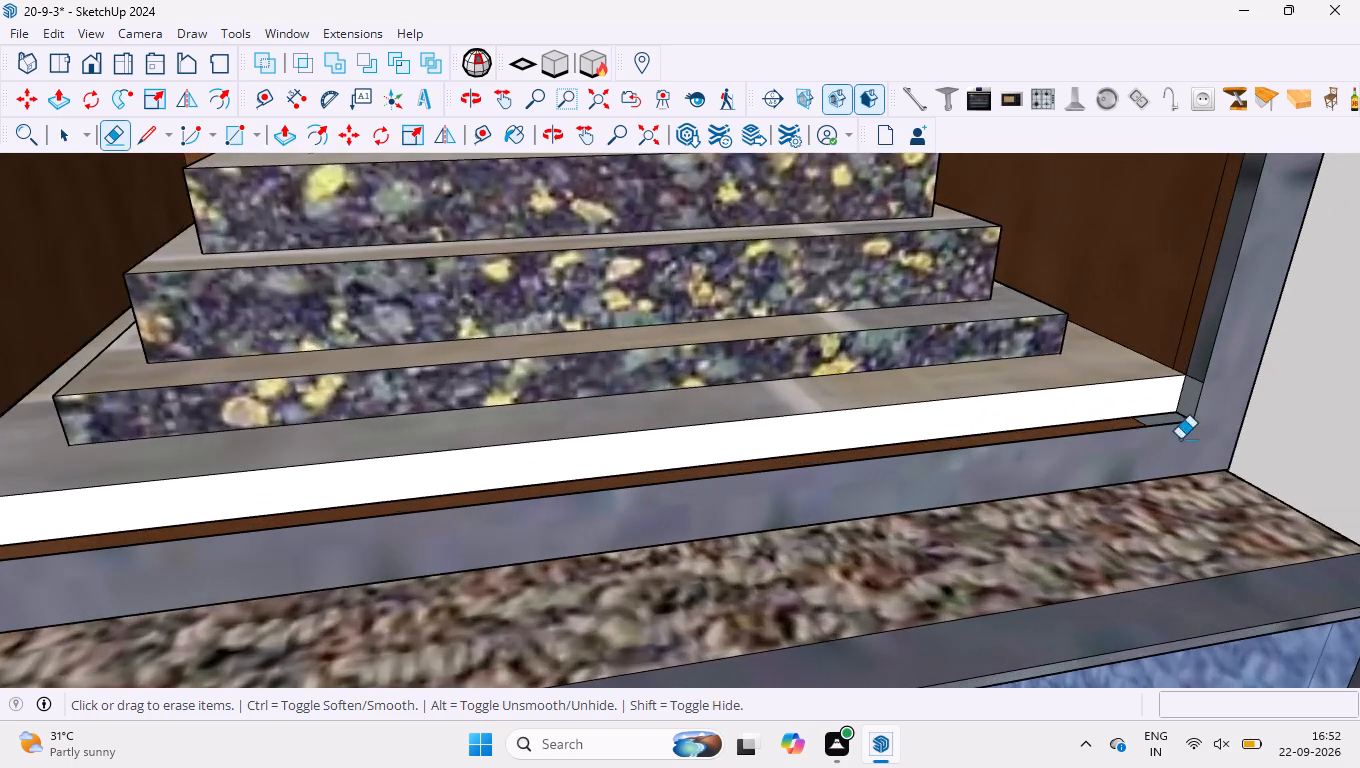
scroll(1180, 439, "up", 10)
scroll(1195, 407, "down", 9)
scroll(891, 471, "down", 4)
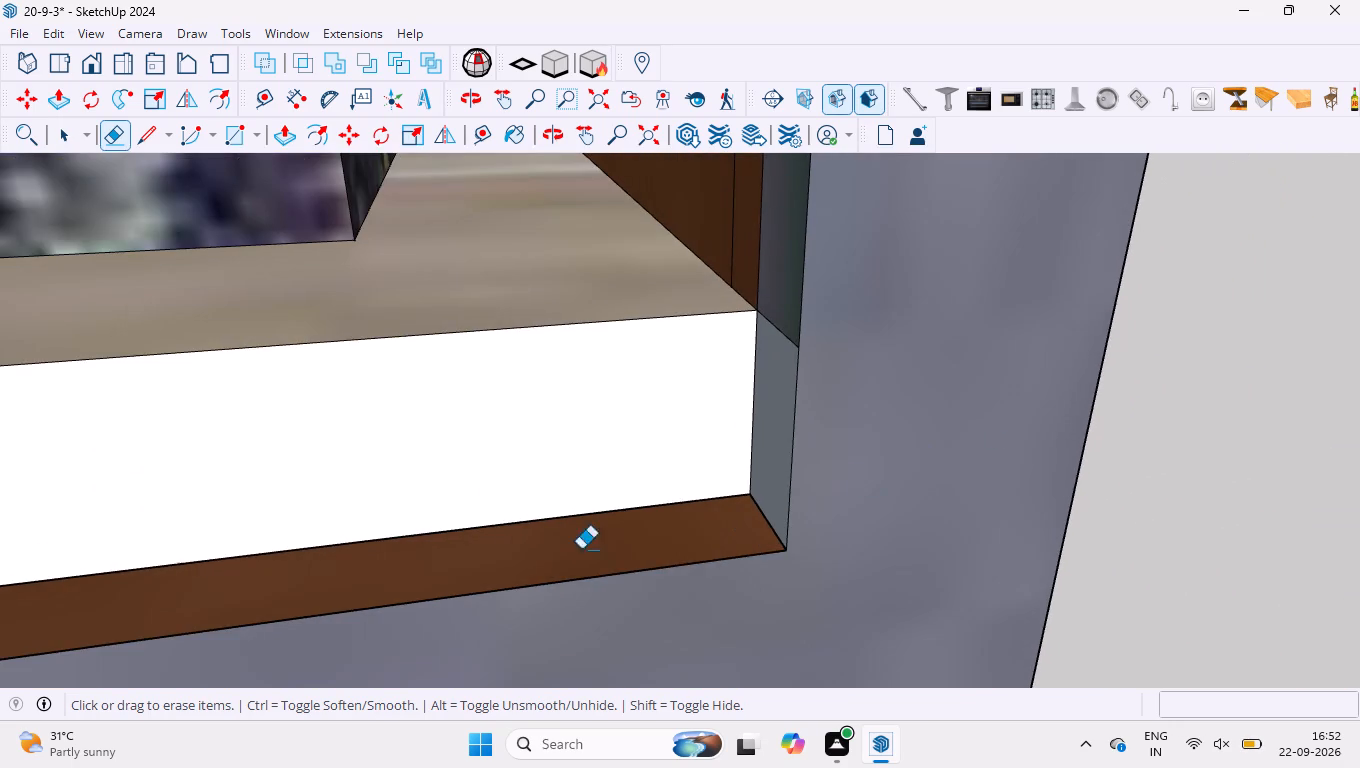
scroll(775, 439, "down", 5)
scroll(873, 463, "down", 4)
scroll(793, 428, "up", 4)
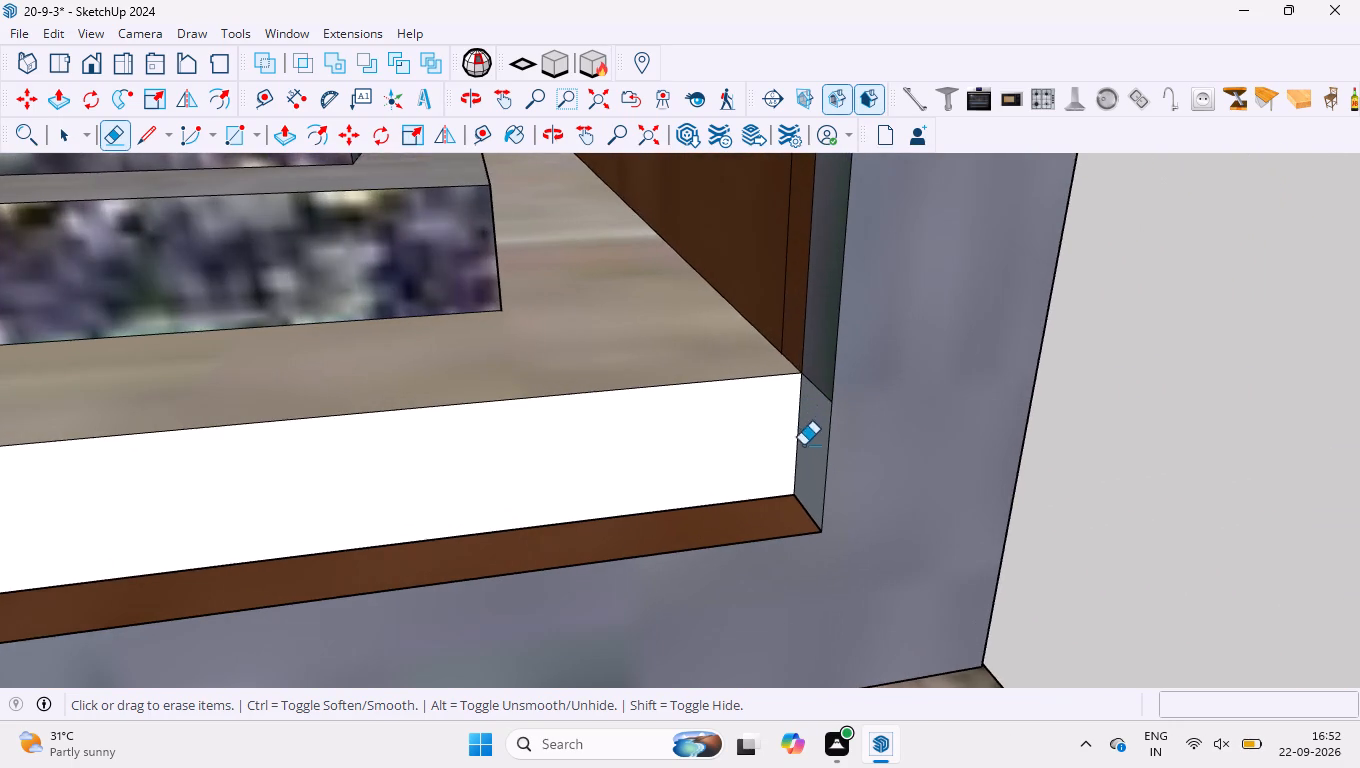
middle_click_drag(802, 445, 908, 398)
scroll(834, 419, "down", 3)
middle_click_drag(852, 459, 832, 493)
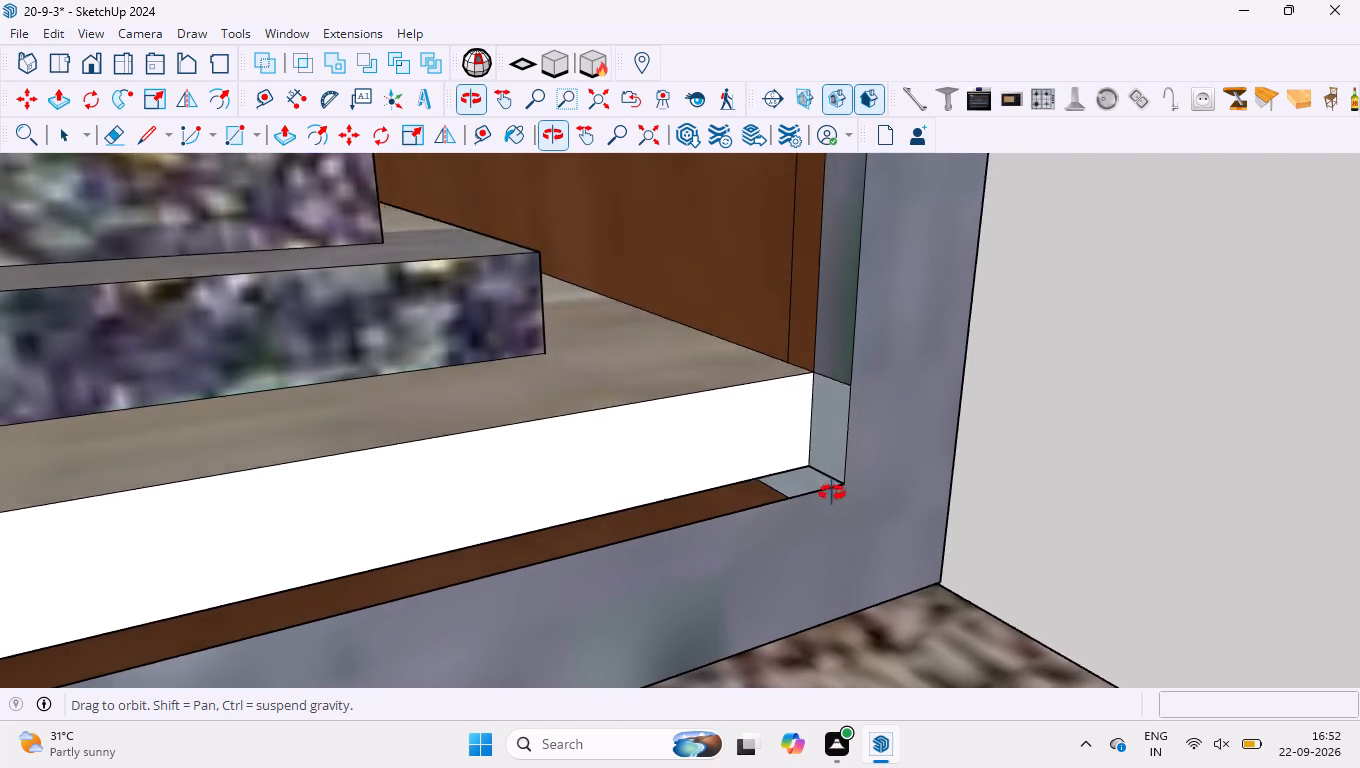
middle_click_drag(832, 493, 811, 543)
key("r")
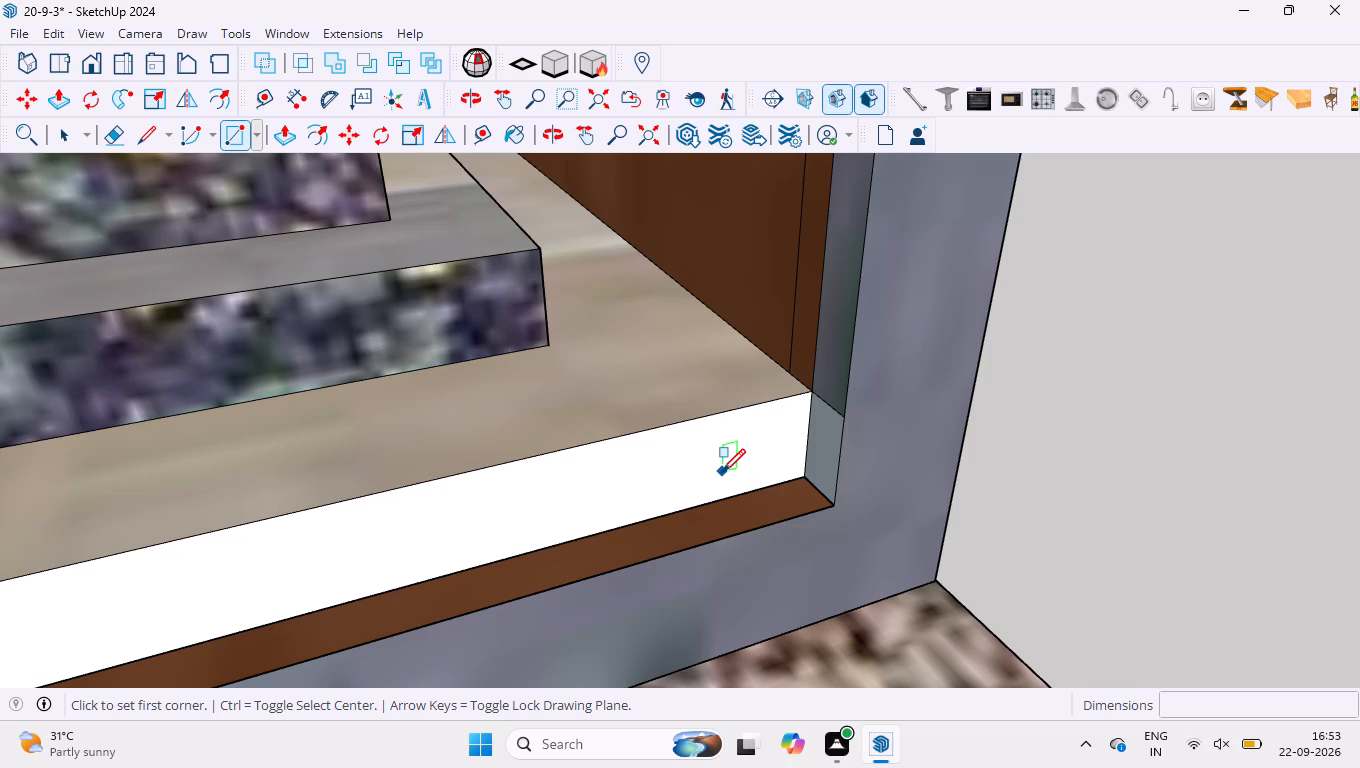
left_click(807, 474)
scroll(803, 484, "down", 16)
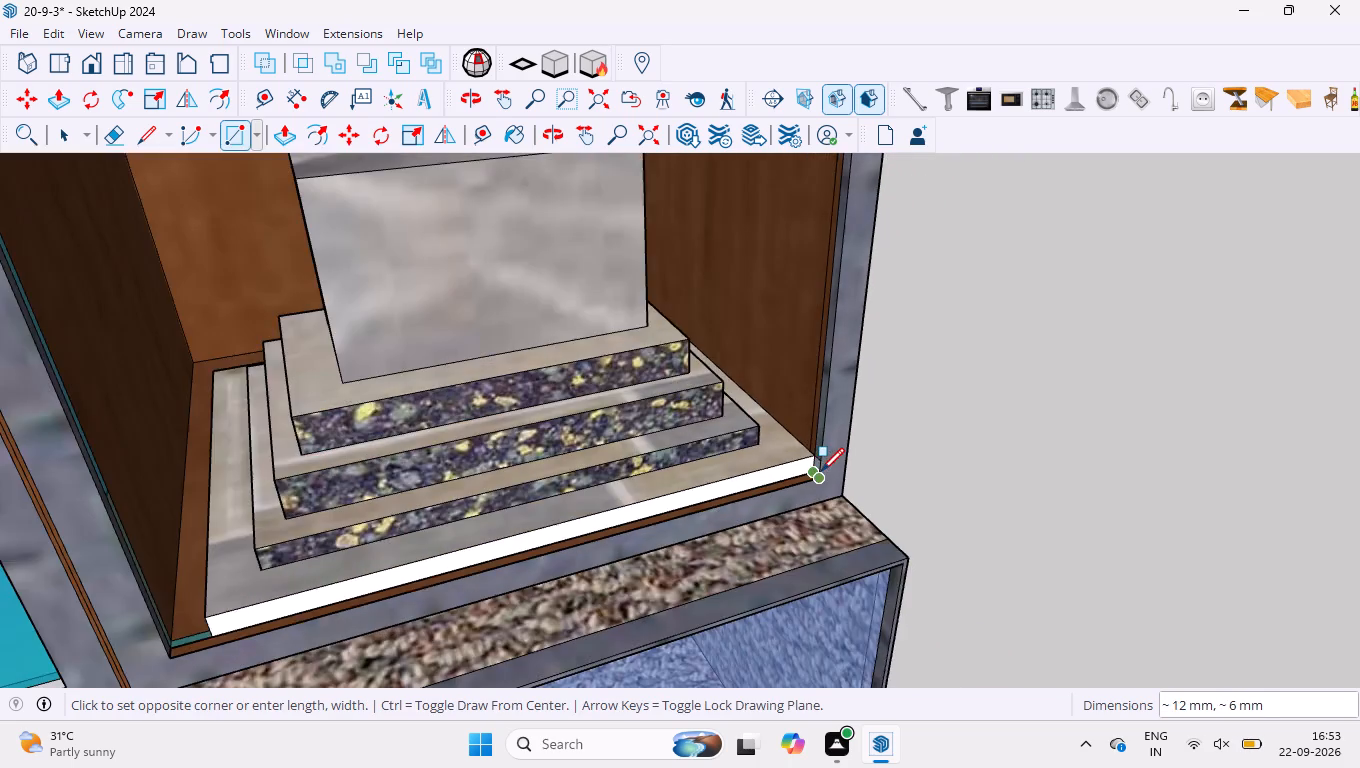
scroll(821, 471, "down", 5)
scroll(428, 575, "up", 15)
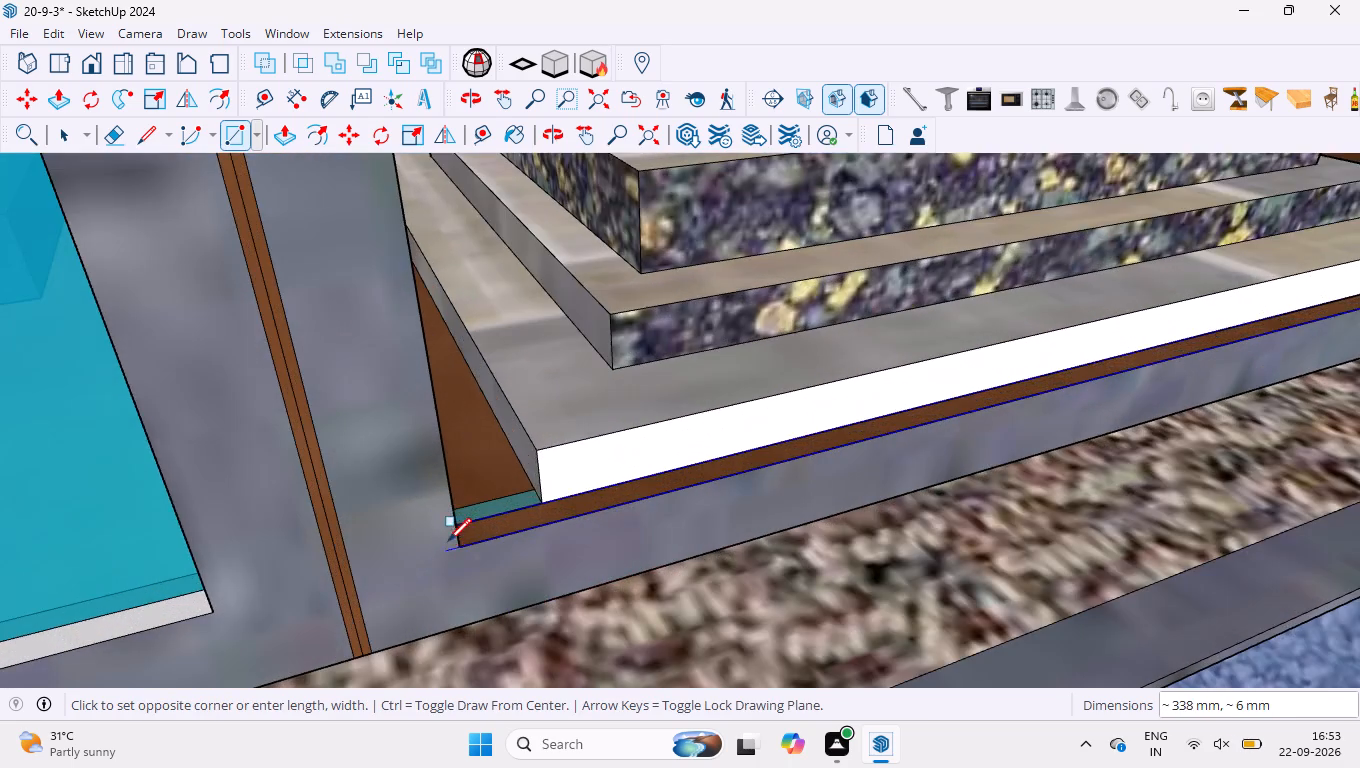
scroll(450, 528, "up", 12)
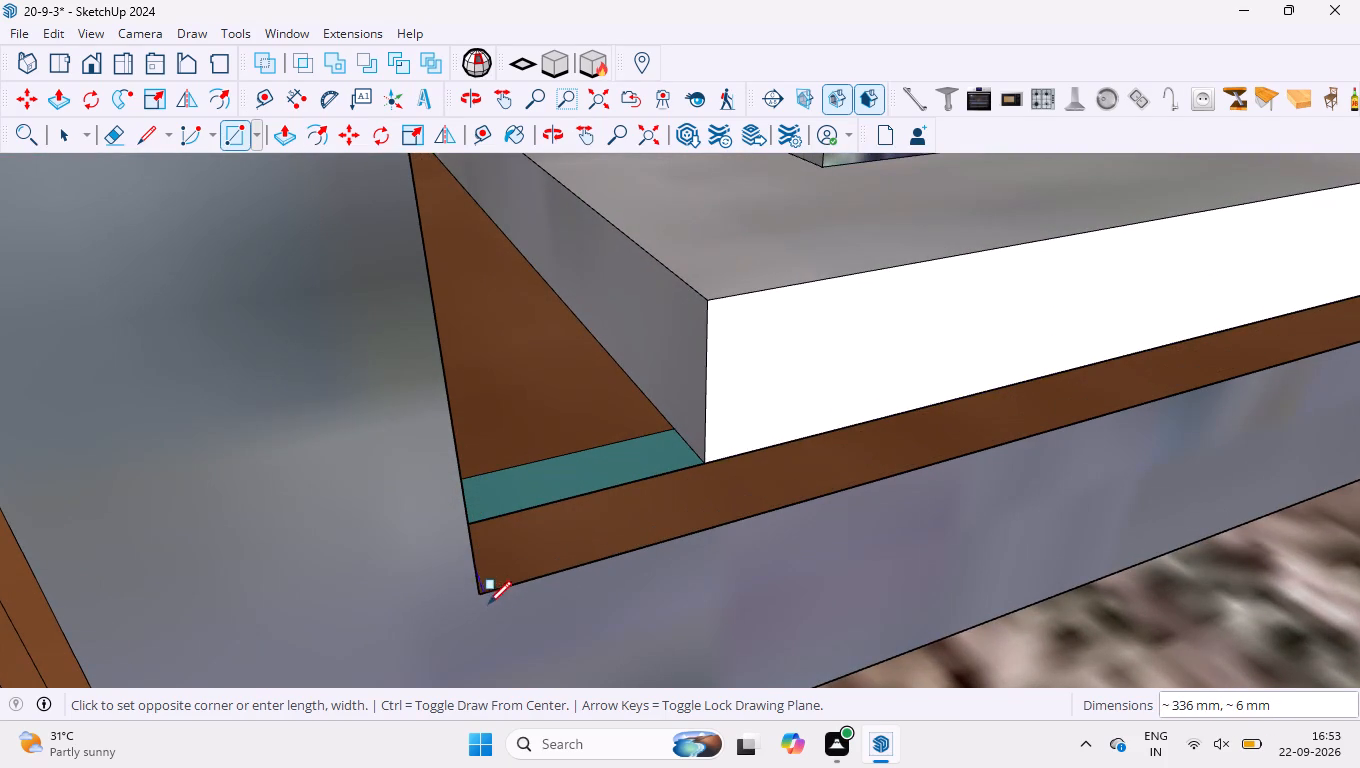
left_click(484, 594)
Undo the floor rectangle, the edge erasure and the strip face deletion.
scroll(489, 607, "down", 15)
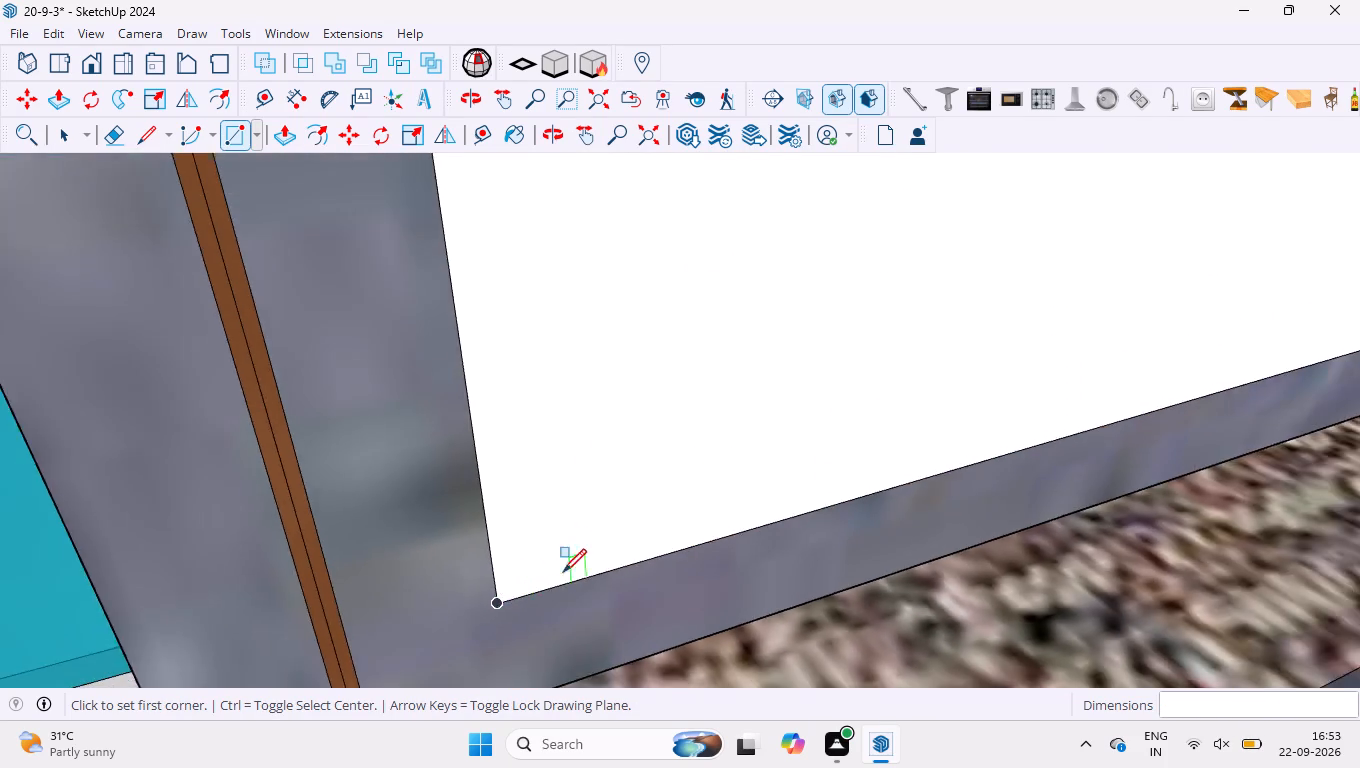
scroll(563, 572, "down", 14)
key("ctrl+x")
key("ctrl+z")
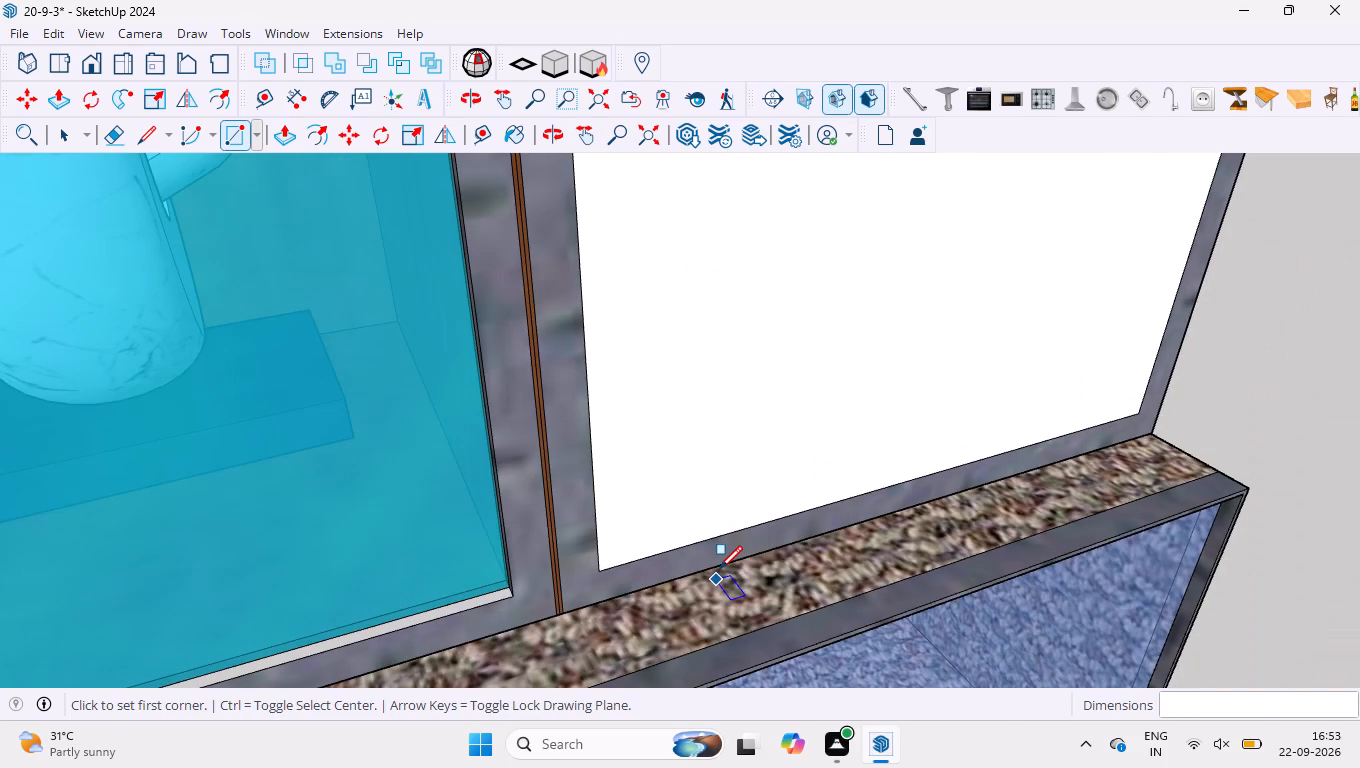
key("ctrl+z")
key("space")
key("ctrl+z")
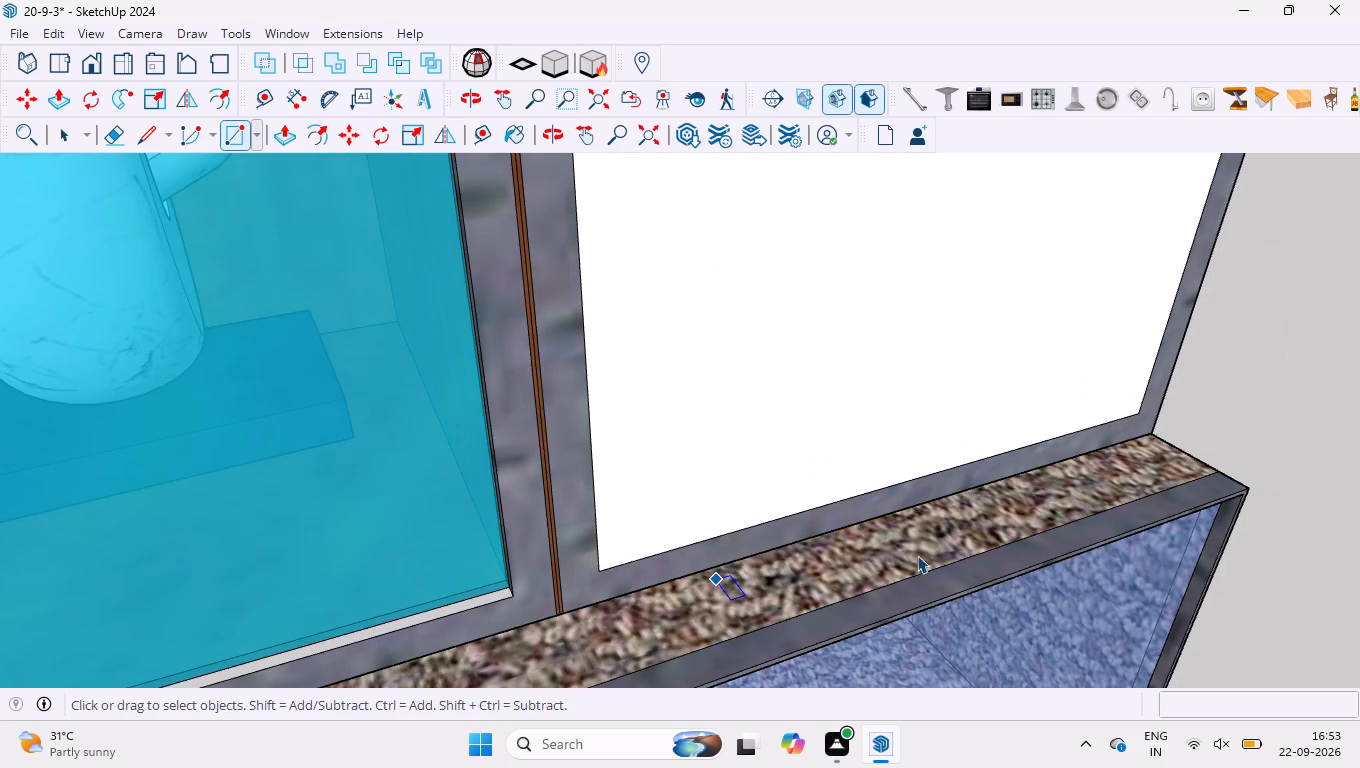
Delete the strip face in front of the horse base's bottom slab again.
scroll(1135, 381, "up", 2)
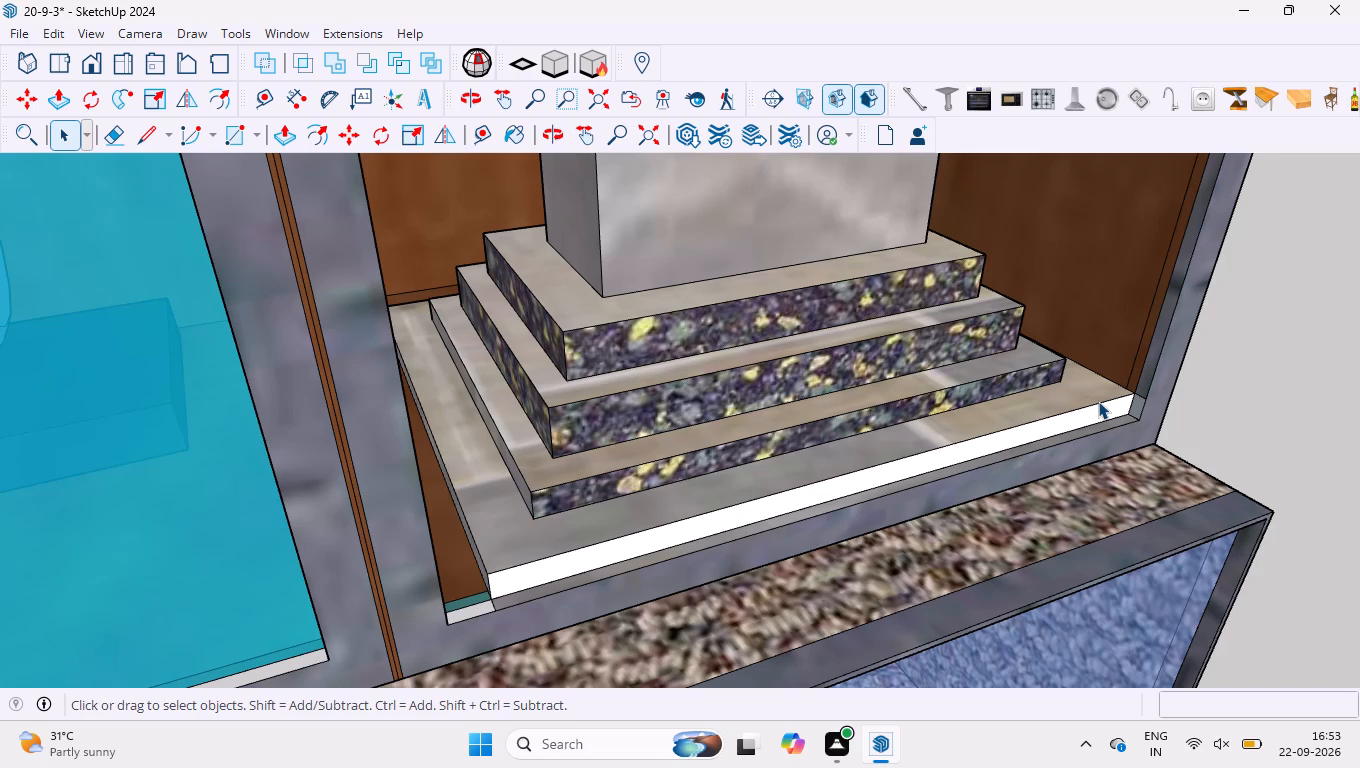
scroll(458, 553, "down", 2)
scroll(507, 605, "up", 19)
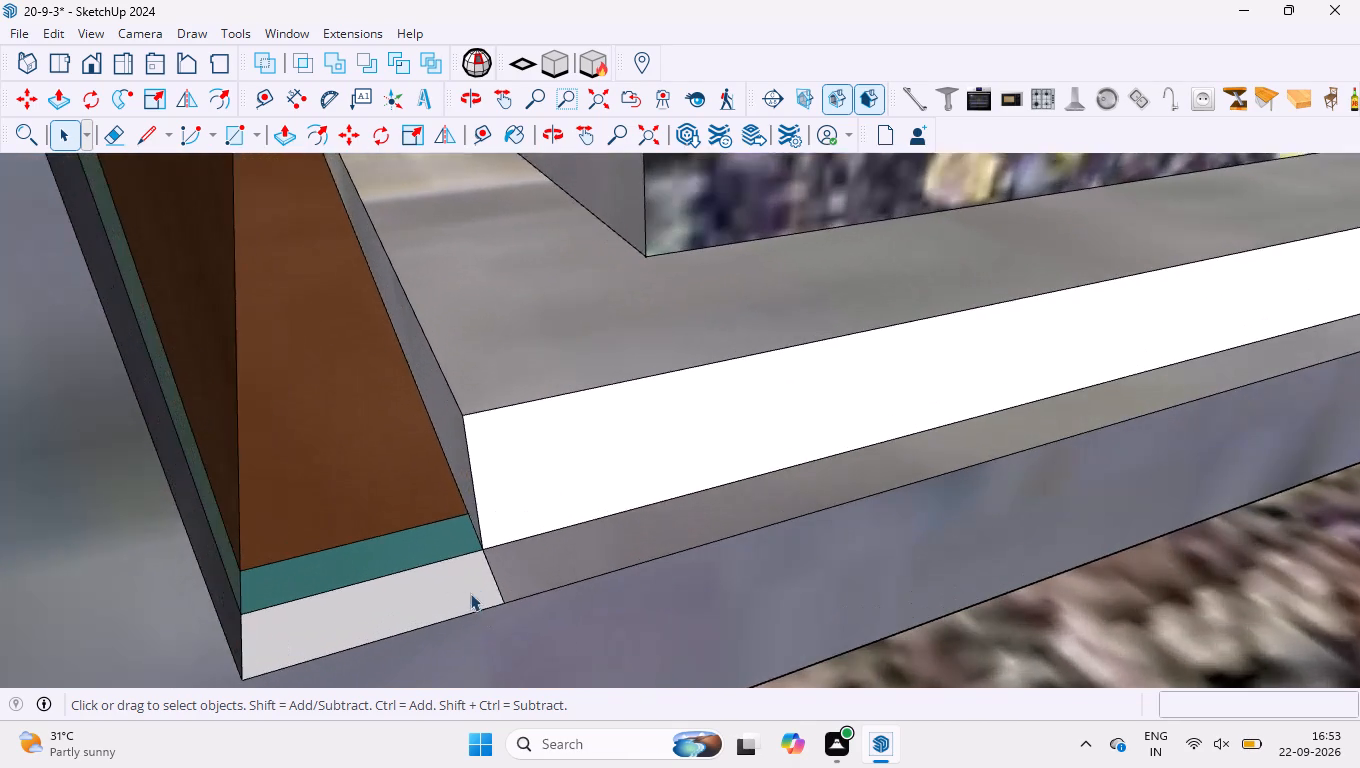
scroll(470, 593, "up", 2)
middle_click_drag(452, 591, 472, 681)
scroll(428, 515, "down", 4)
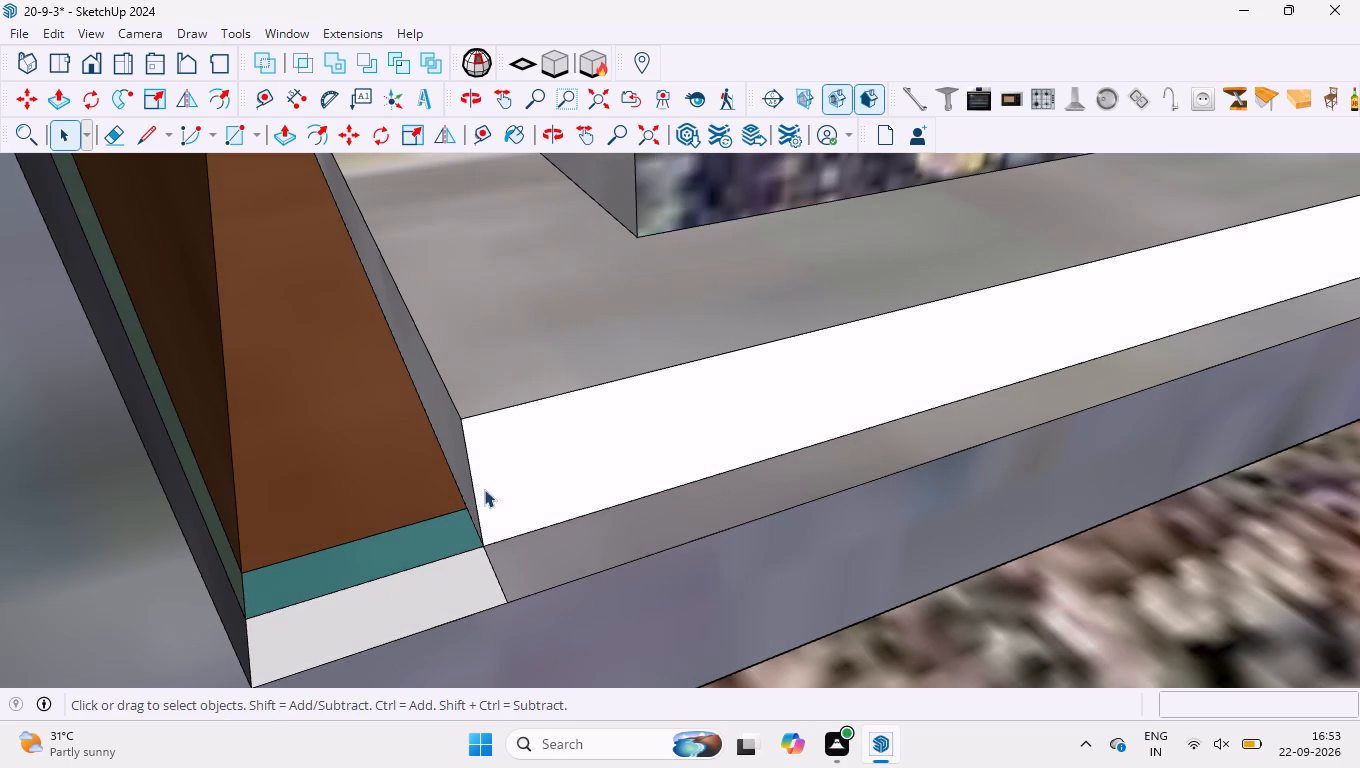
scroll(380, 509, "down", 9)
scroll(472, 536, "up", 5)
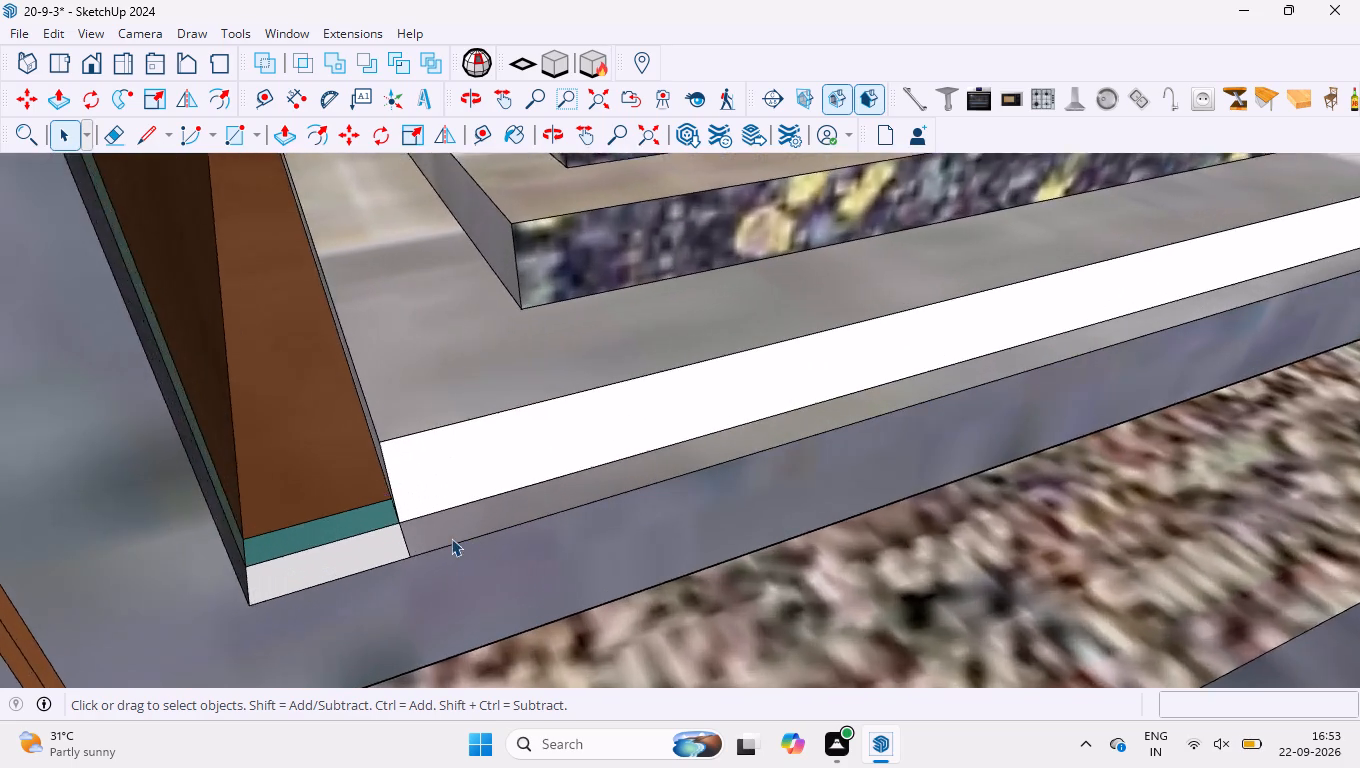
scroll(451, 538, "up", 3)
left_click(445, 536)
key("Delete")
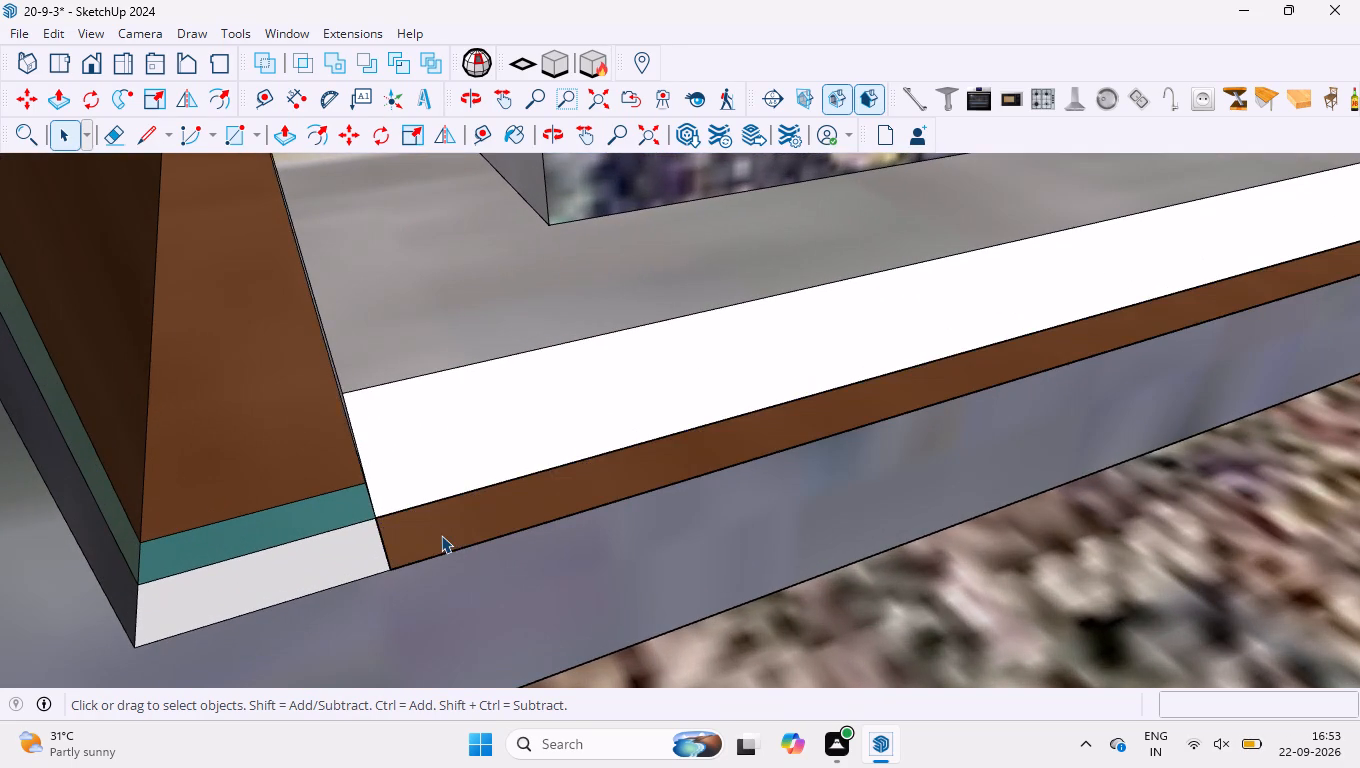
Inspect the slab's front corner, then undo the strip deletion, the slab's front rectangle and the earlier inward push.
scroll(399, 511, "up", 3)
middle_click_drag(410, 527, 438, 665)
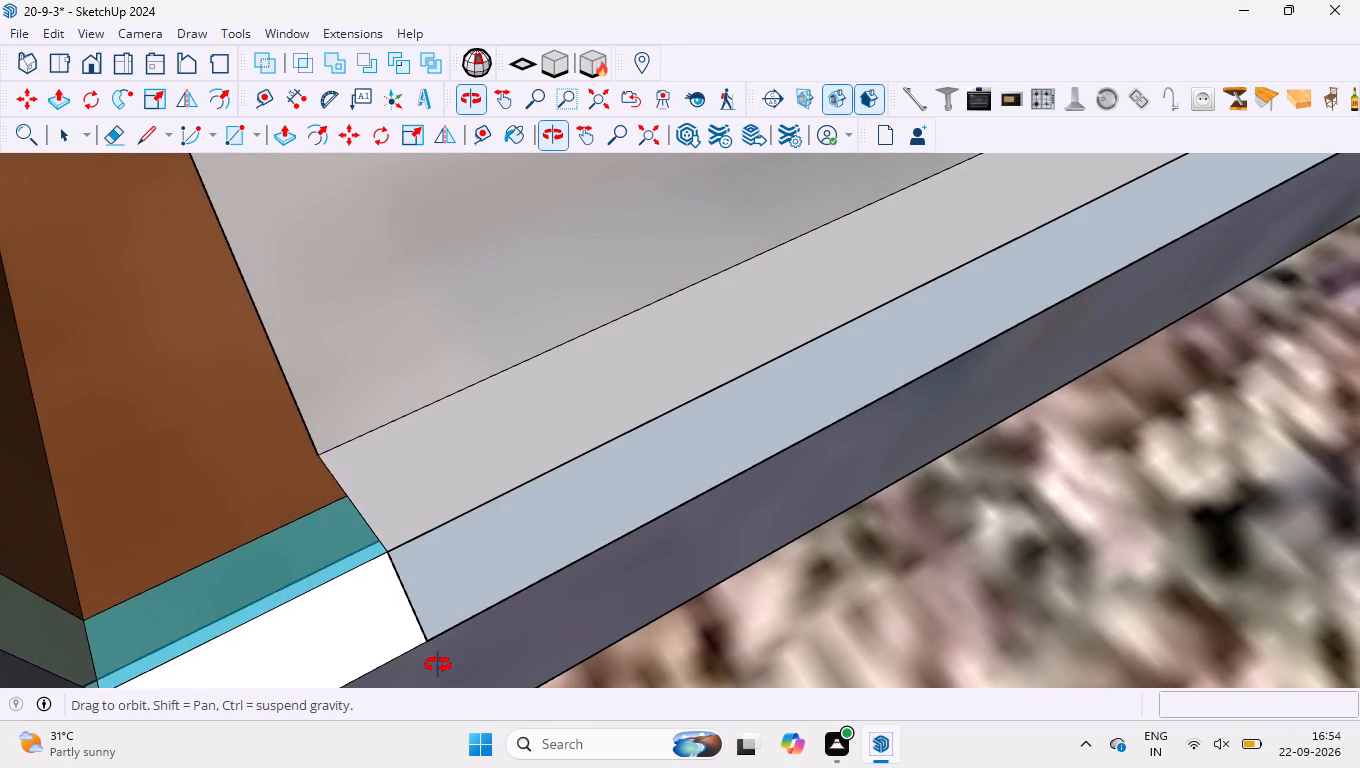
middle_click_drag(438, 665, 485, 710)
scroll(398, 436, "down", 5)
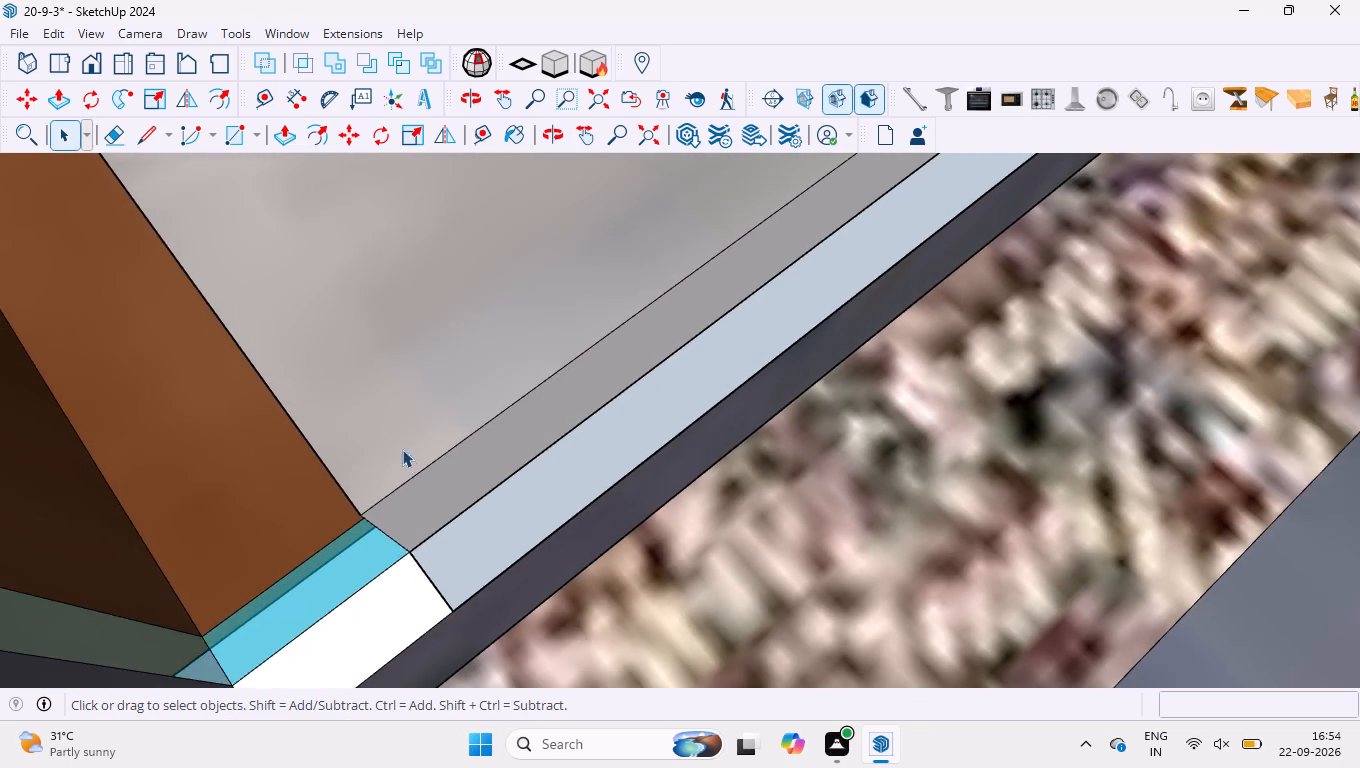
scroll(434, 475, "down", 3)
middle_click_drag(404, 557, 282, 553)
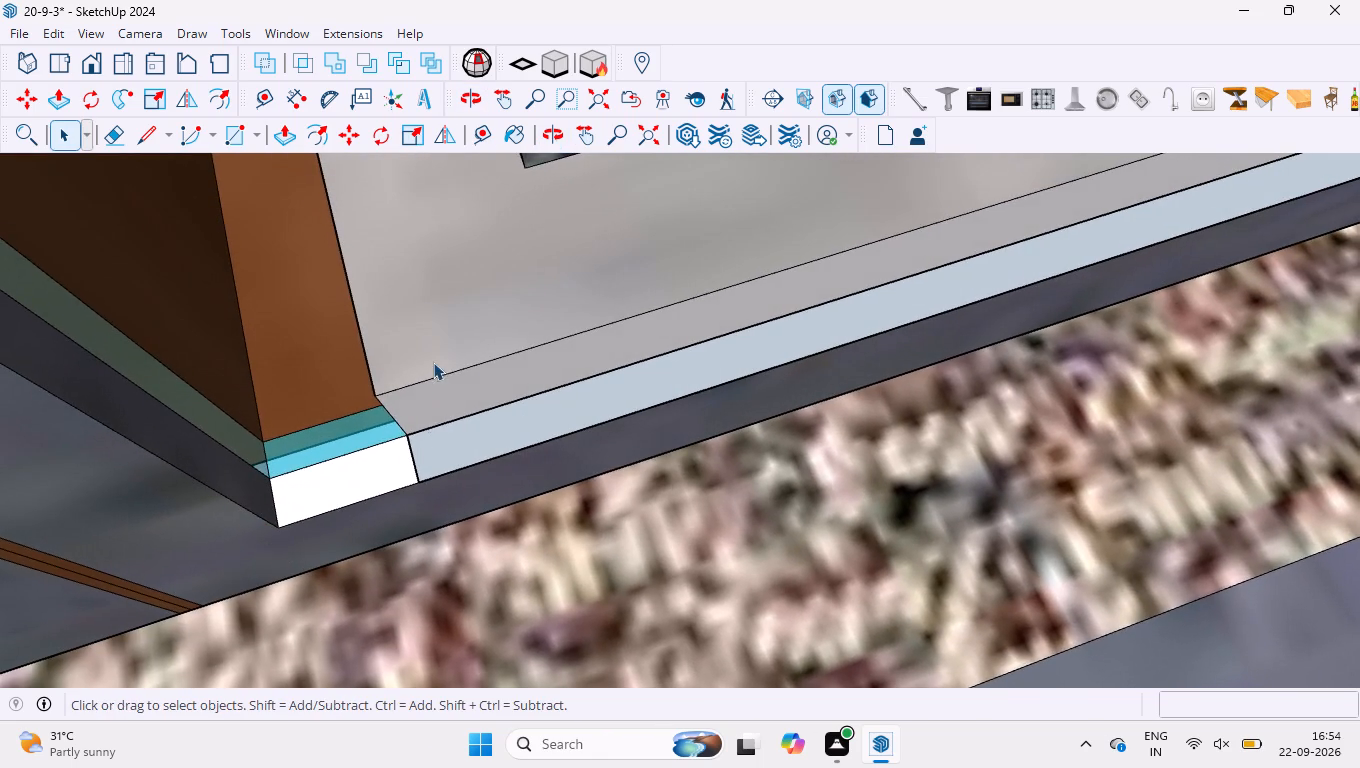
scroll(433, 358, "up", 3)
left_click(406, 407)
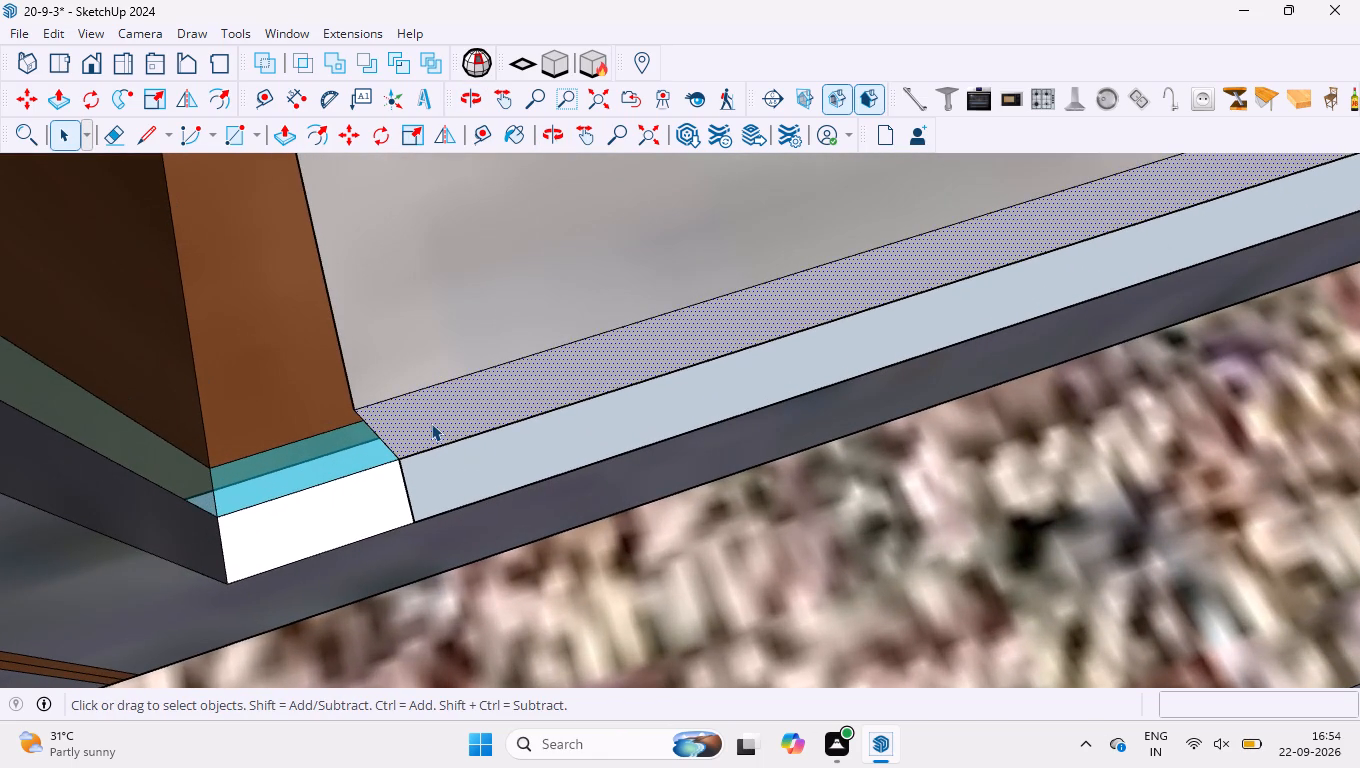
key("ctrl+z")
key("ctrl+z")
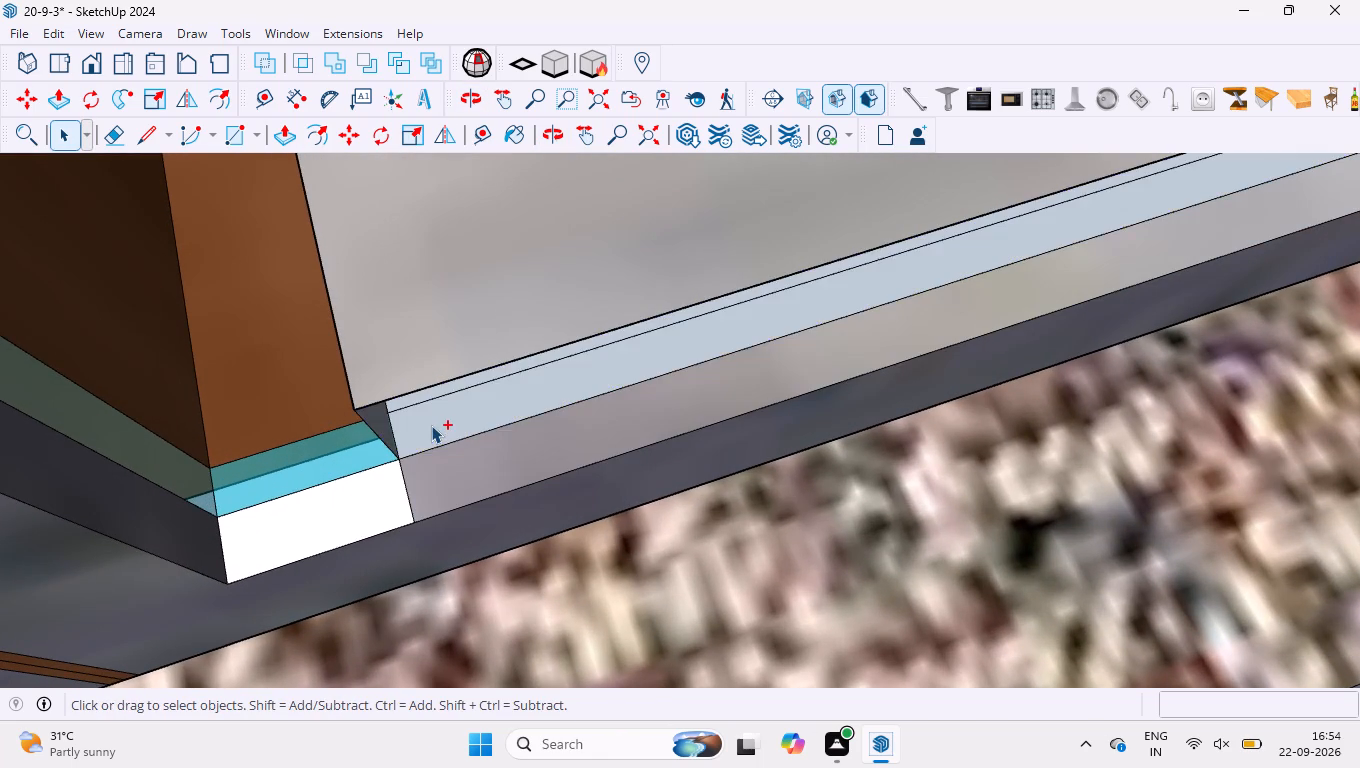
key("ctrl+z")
Push the front face of the horse base's bottom slab back about 12 mm with Push/Pull.
scroll(440, 416, "down", 3)
middle_click_drag(411, 368, 383, 286)
left_click(273, 140)
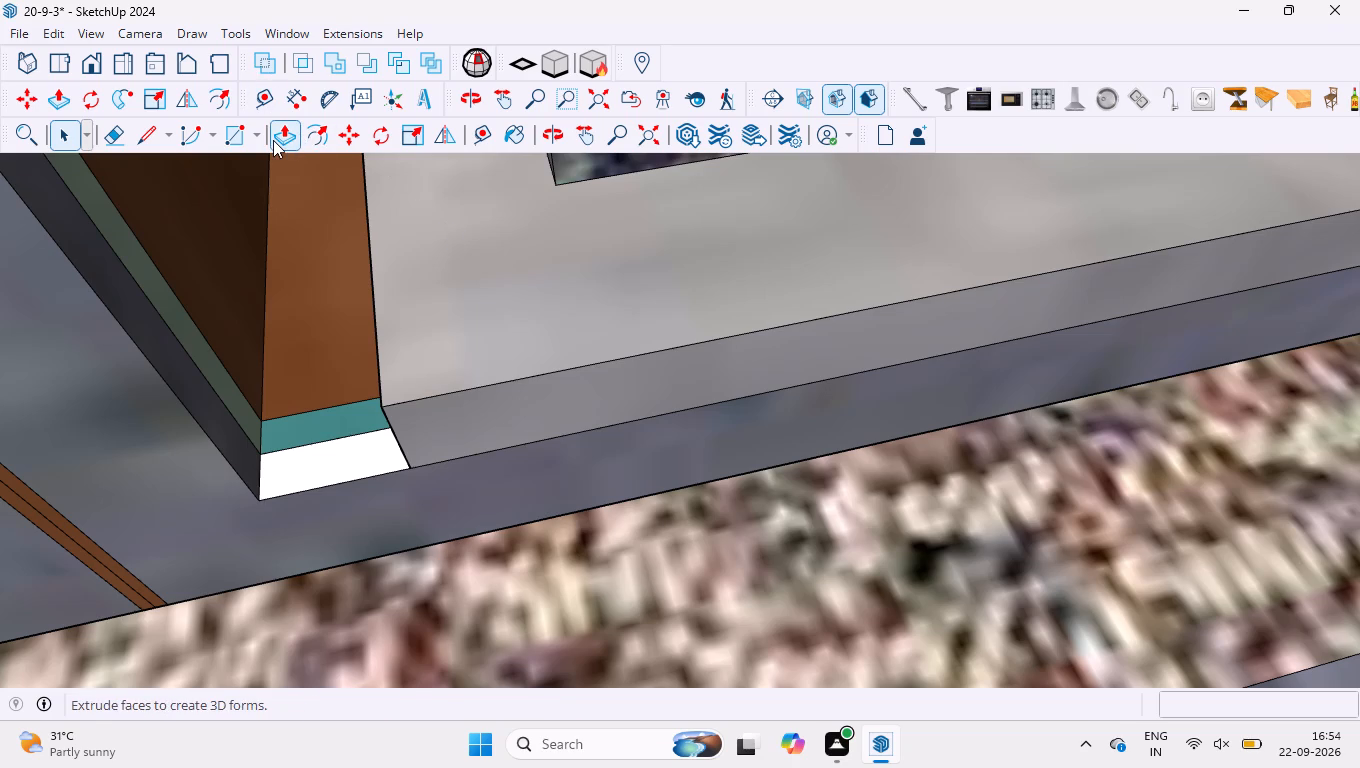
left_click(439, 434)
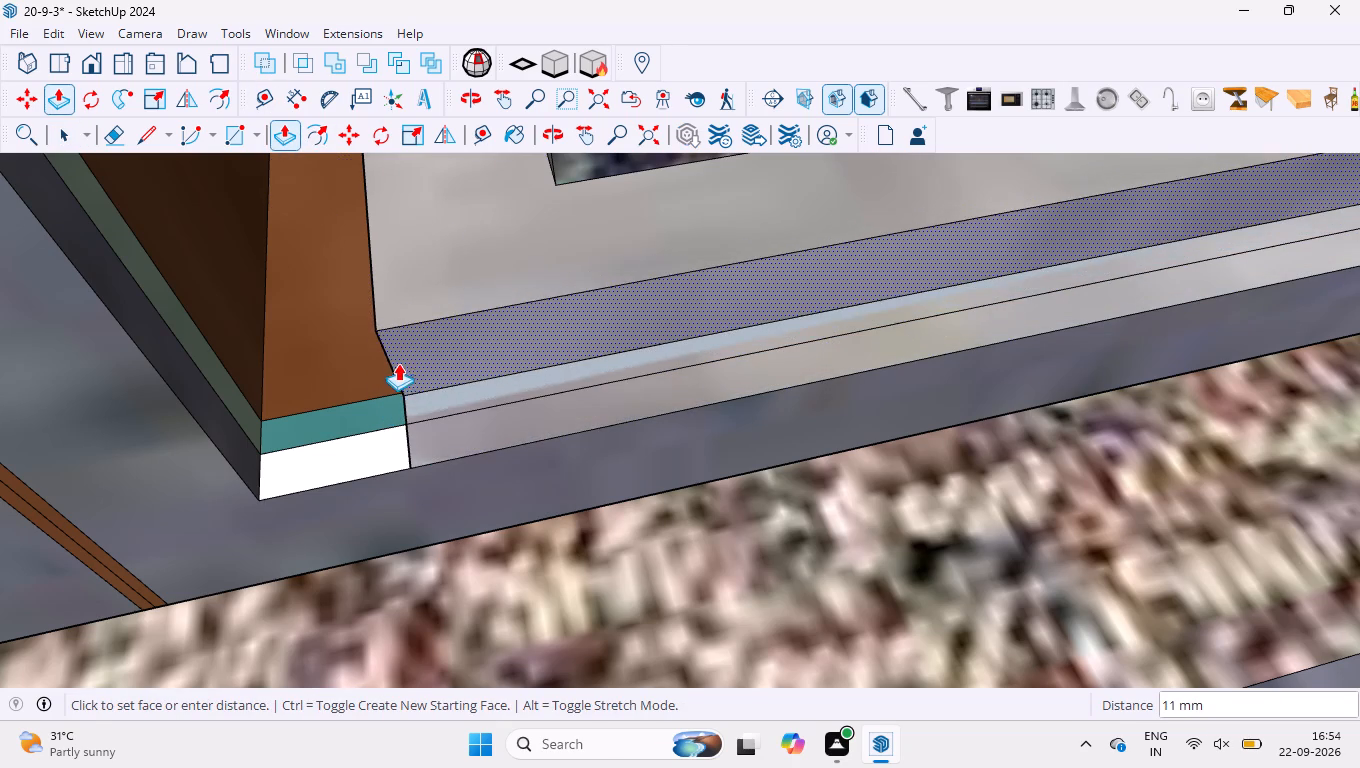
middle_click_drag(395, 379, 466, 375)
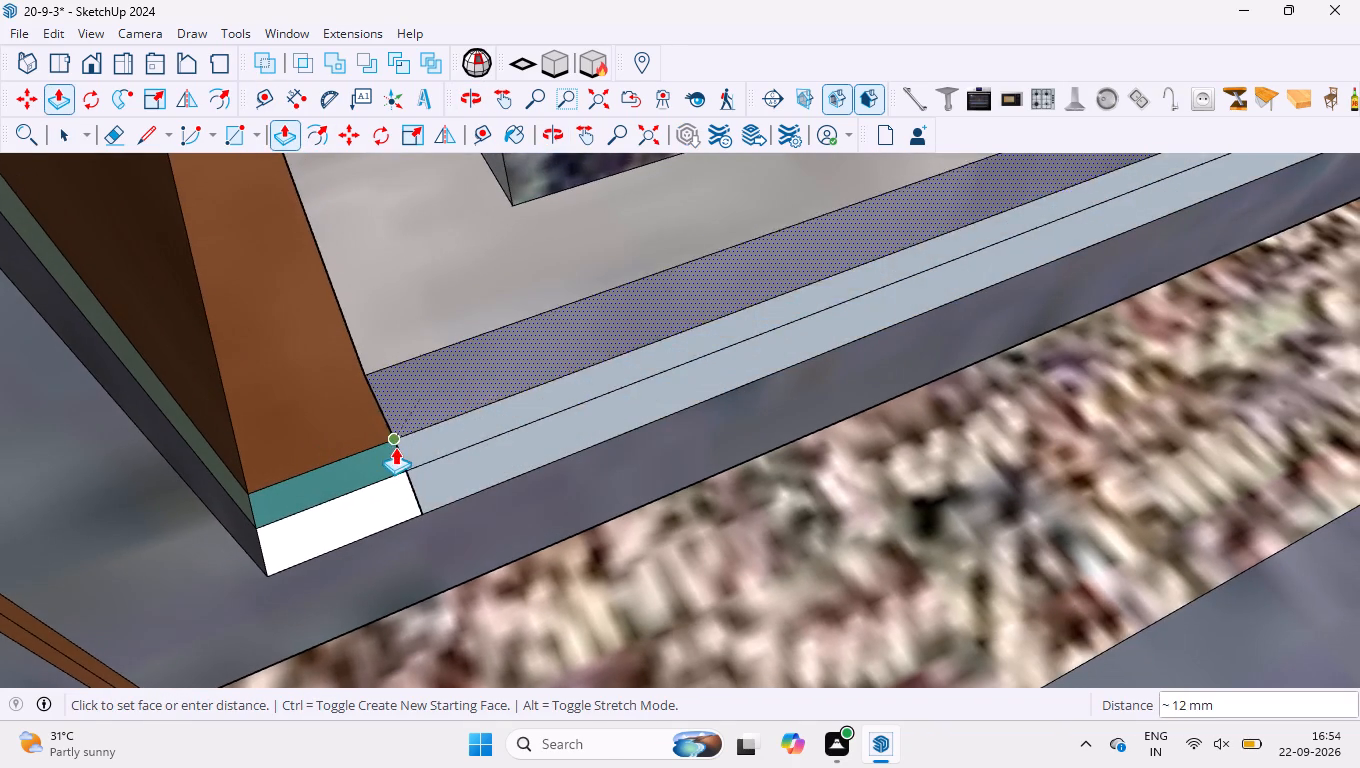
scroll(395, 447, "up", 10)
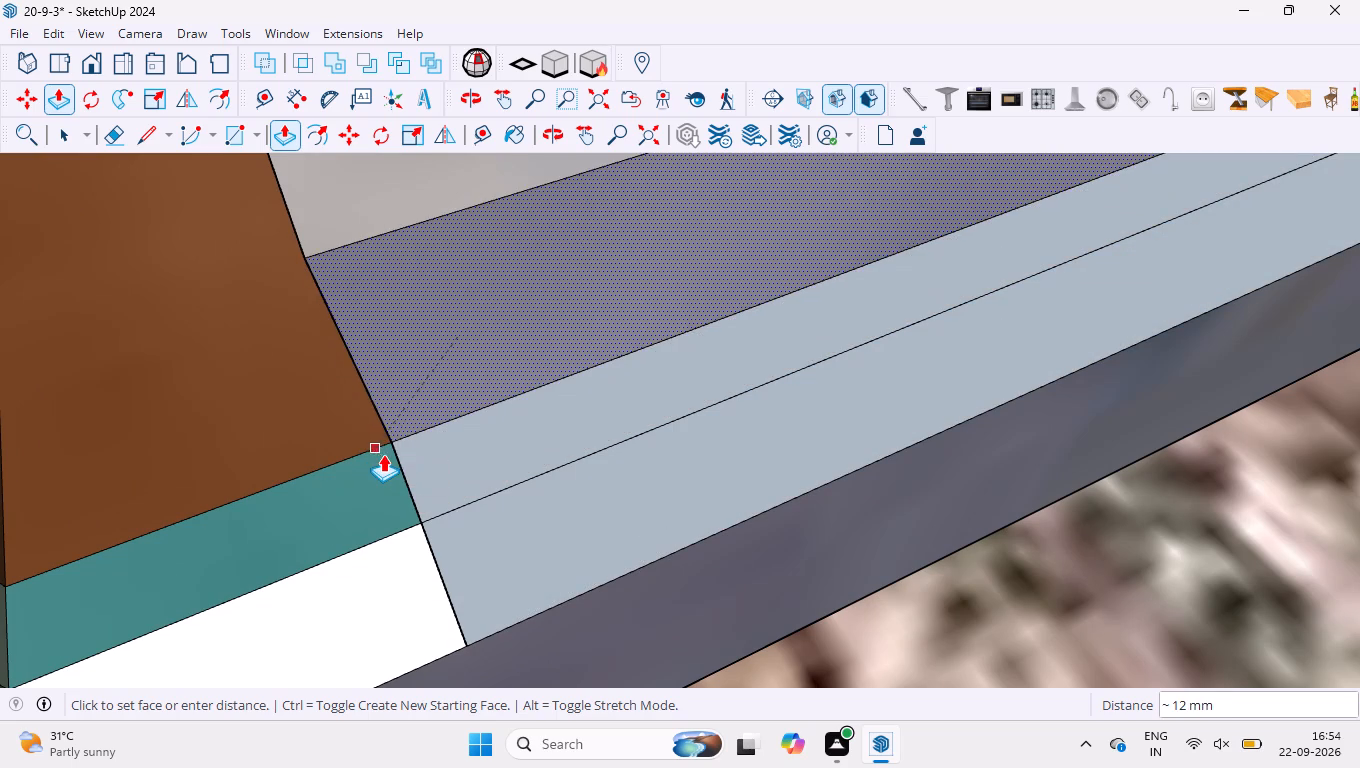
left_click(397, 435)
scroll(387, 423, "down", 11)
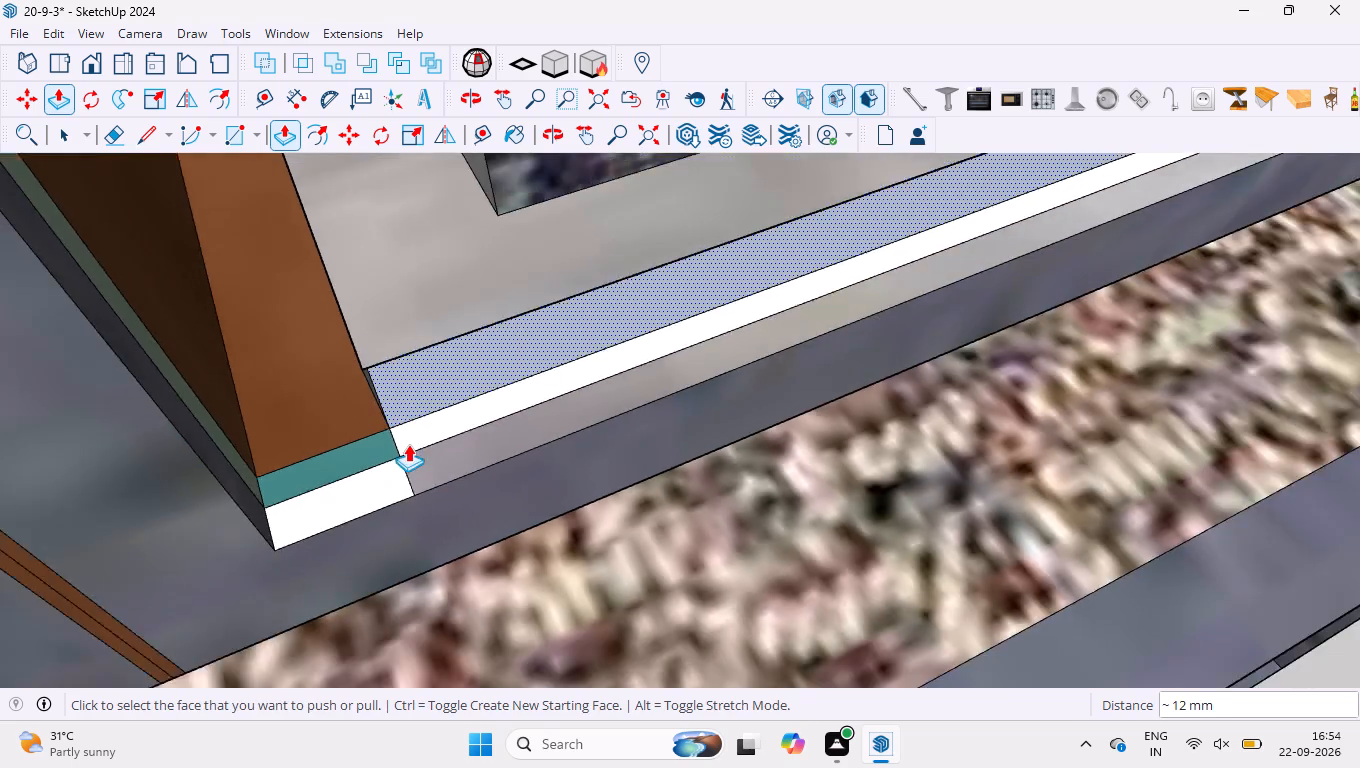
scroll(408, 444, "down", 19)
scroll(582, 509, "up", 1)
Draw a rectangle about 319 by 12 mm across the open front of the horse base's bottom slab.
middle_click_drag(582, 509, 437, 288)
scroll(484, 404, "up", 7)
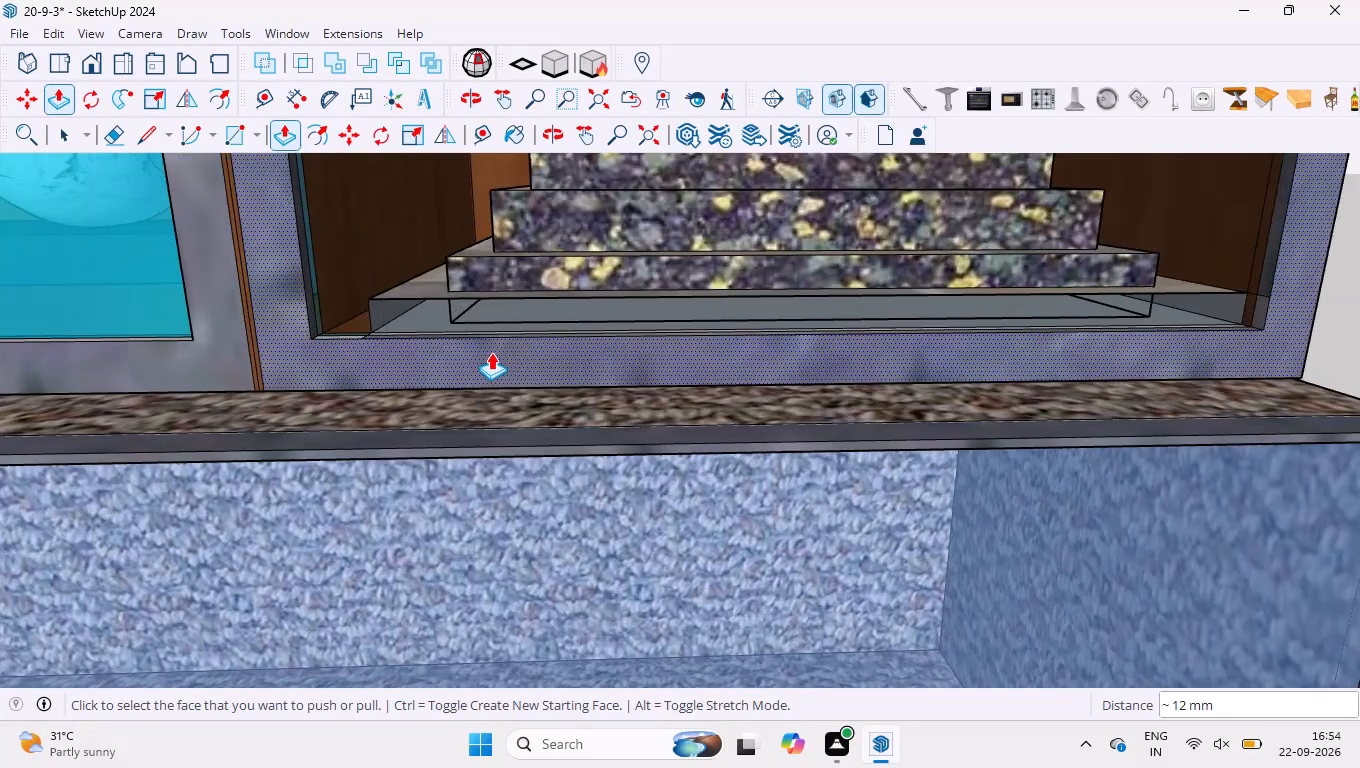
scroll(489, 351, "up", 5)
key("r")
left_click(292, 271)
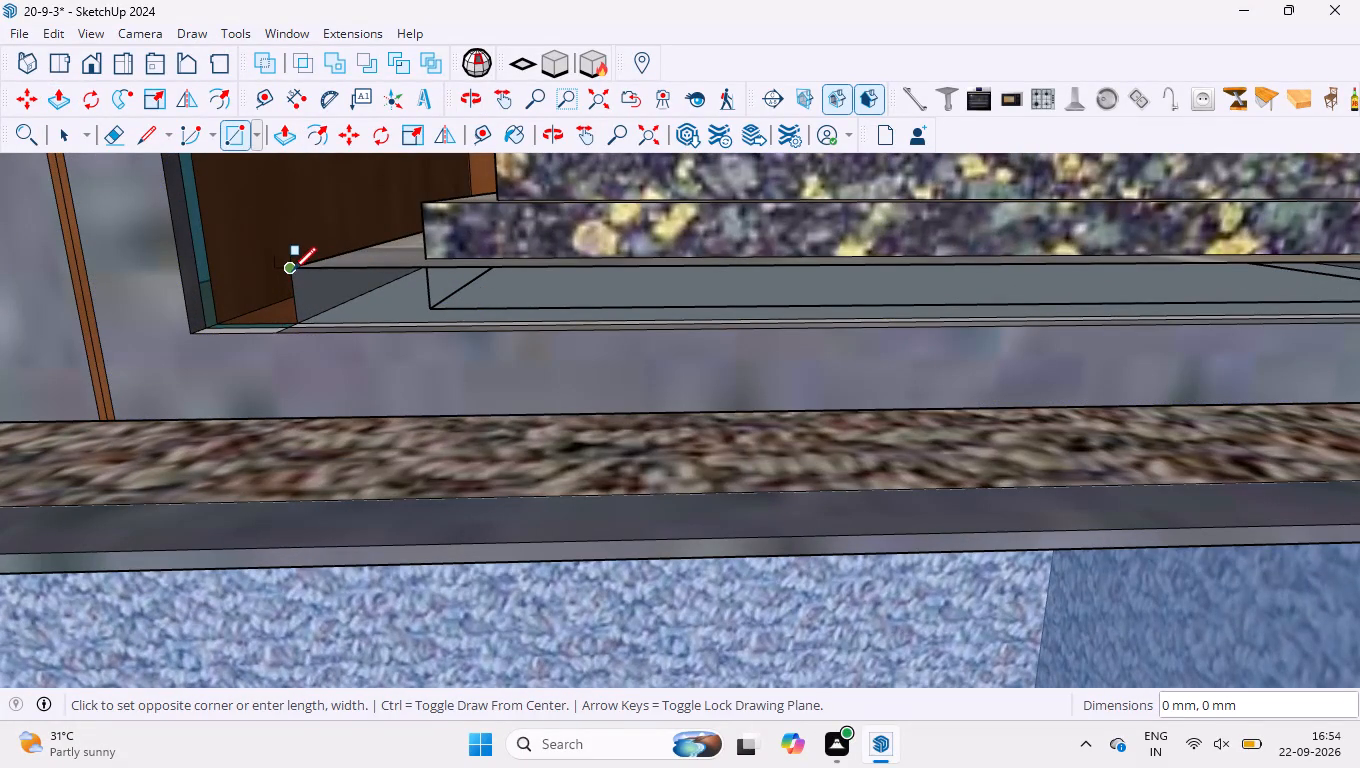
scroll(299, 277, "down", 8)
scroll(1011, 301, "up", 7)
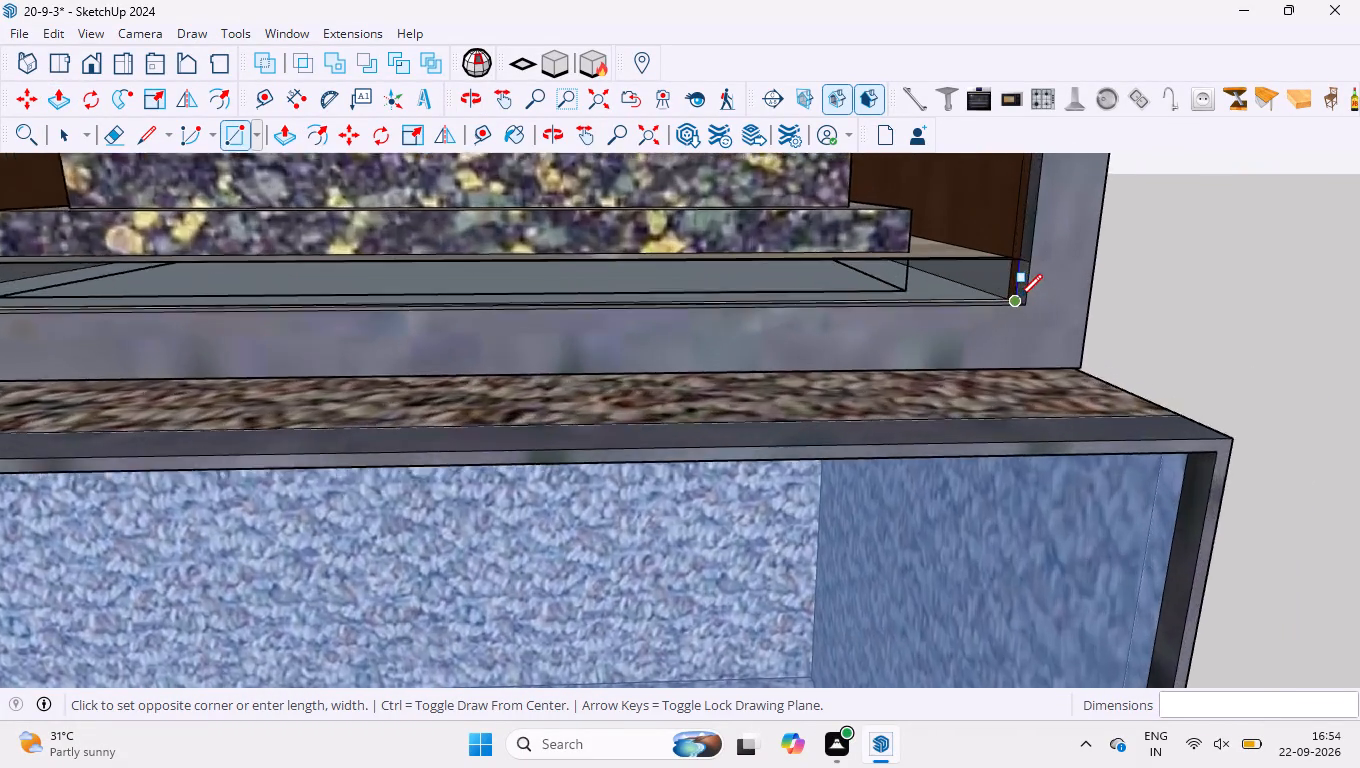
scroll(1019, 297, "up", 7)
left_click(1022, 280)
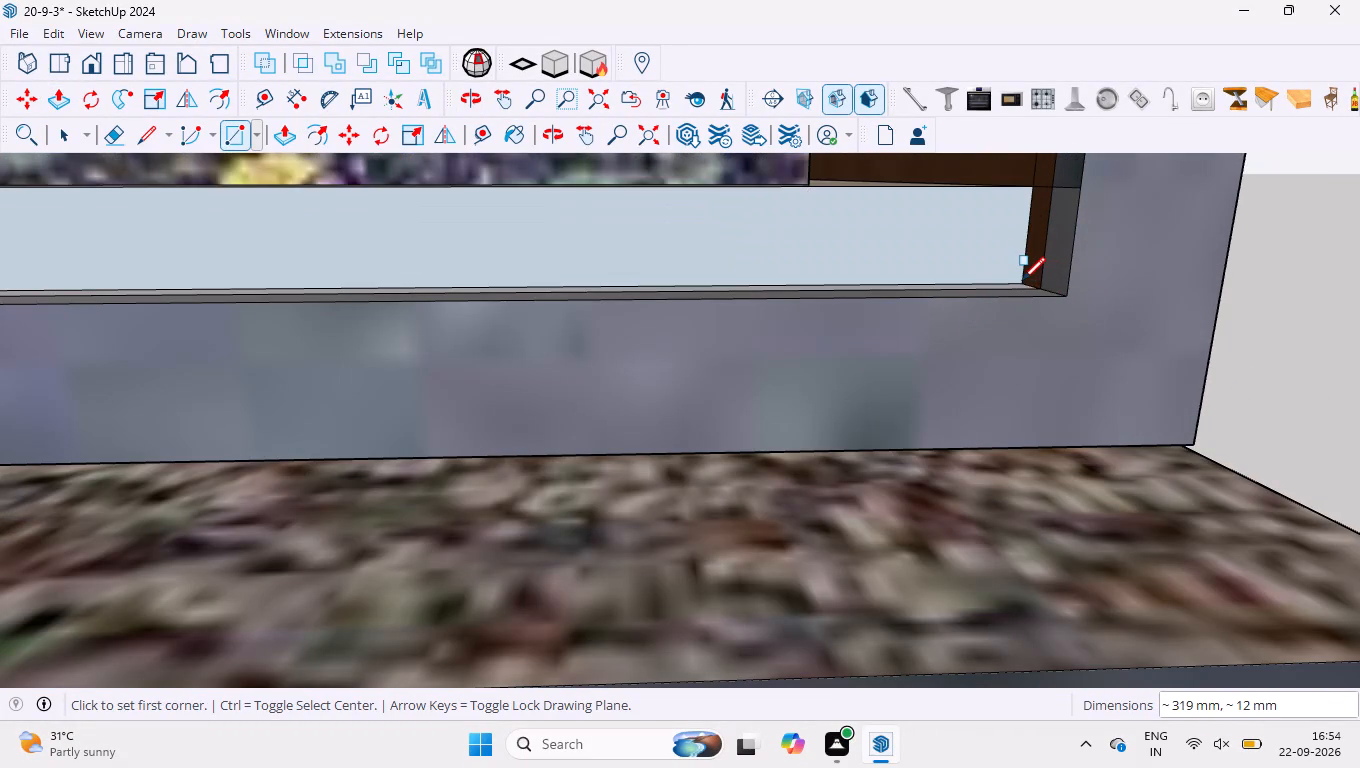
scroll(1002, 312, "down", 9)
scroll(908, 333, "down", 4)
key("space")
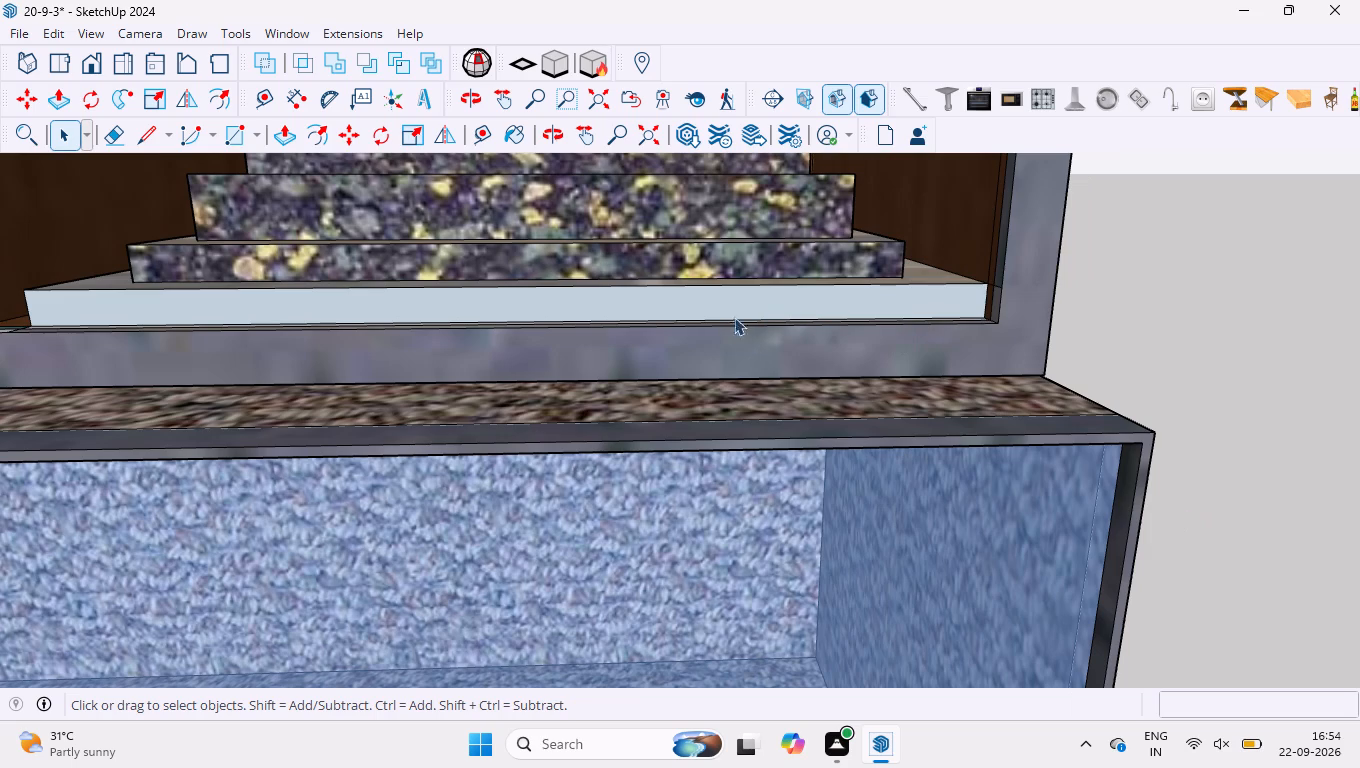
Reverse the new front face of the bottom slab.
left_click(734, 305)
right_click(734, 304)
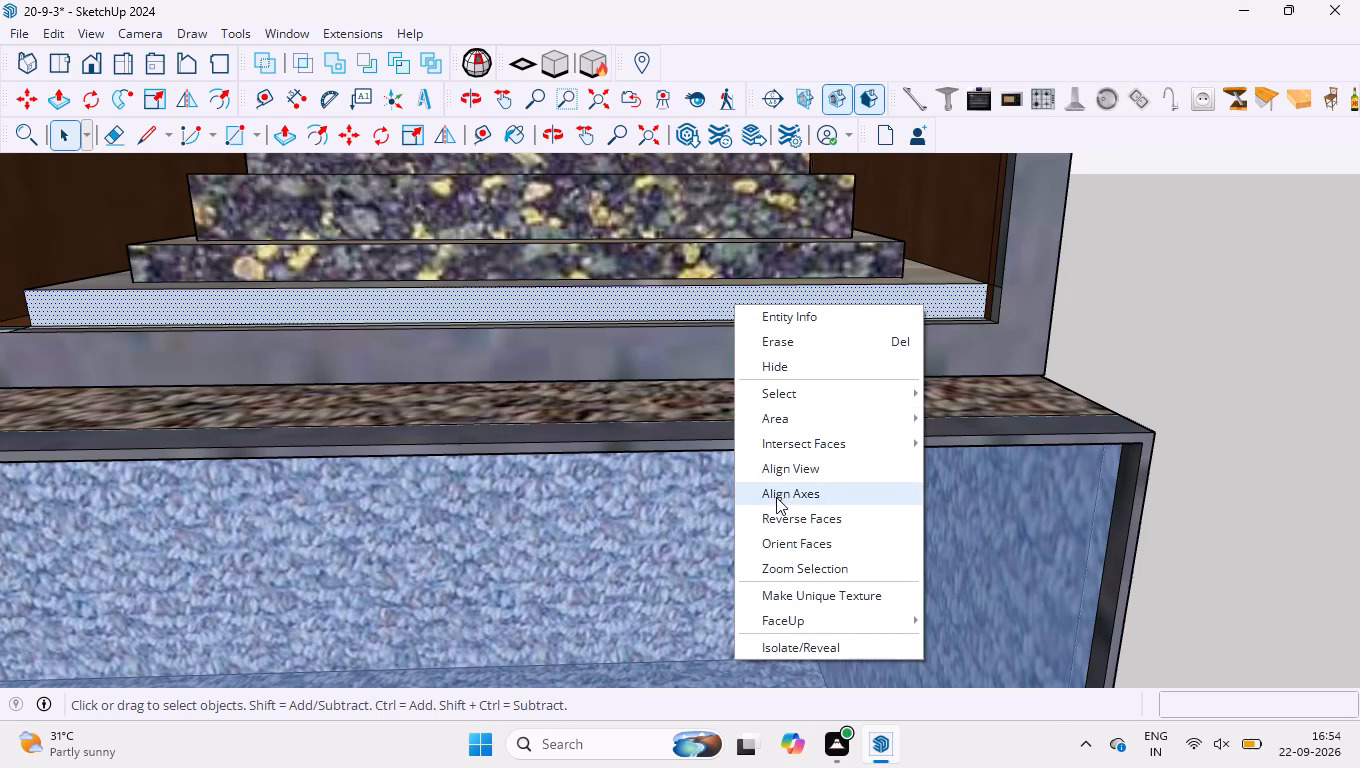
left_click(774, 517)
left_click(1148, 389)
Sample the marble material from the bottom slab's top and paint it on the slab's new front face.
scroll(931, 305, "down", 4)
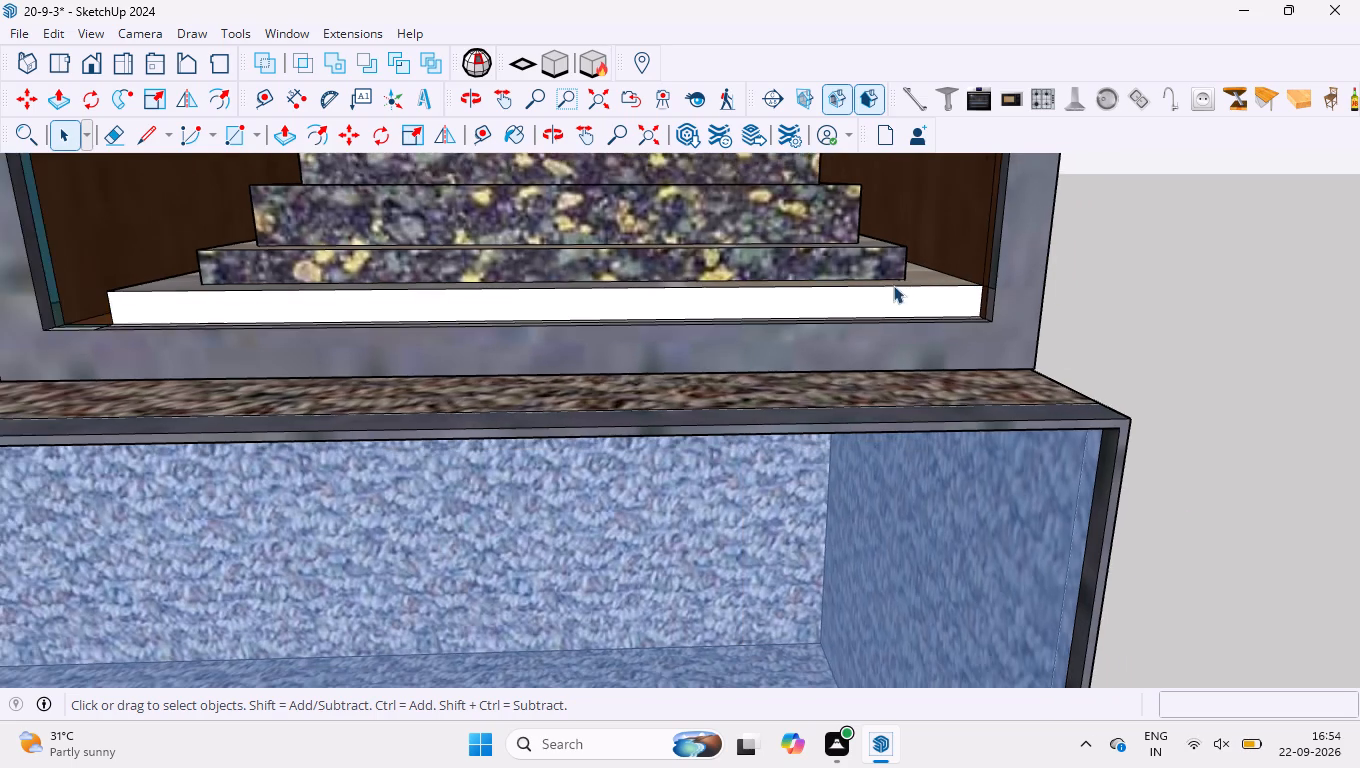
scroll(893, 285, "down", 2)
middle_click_drag(599, 292, 616, 430)
scroll(567, 405, "up", 10)
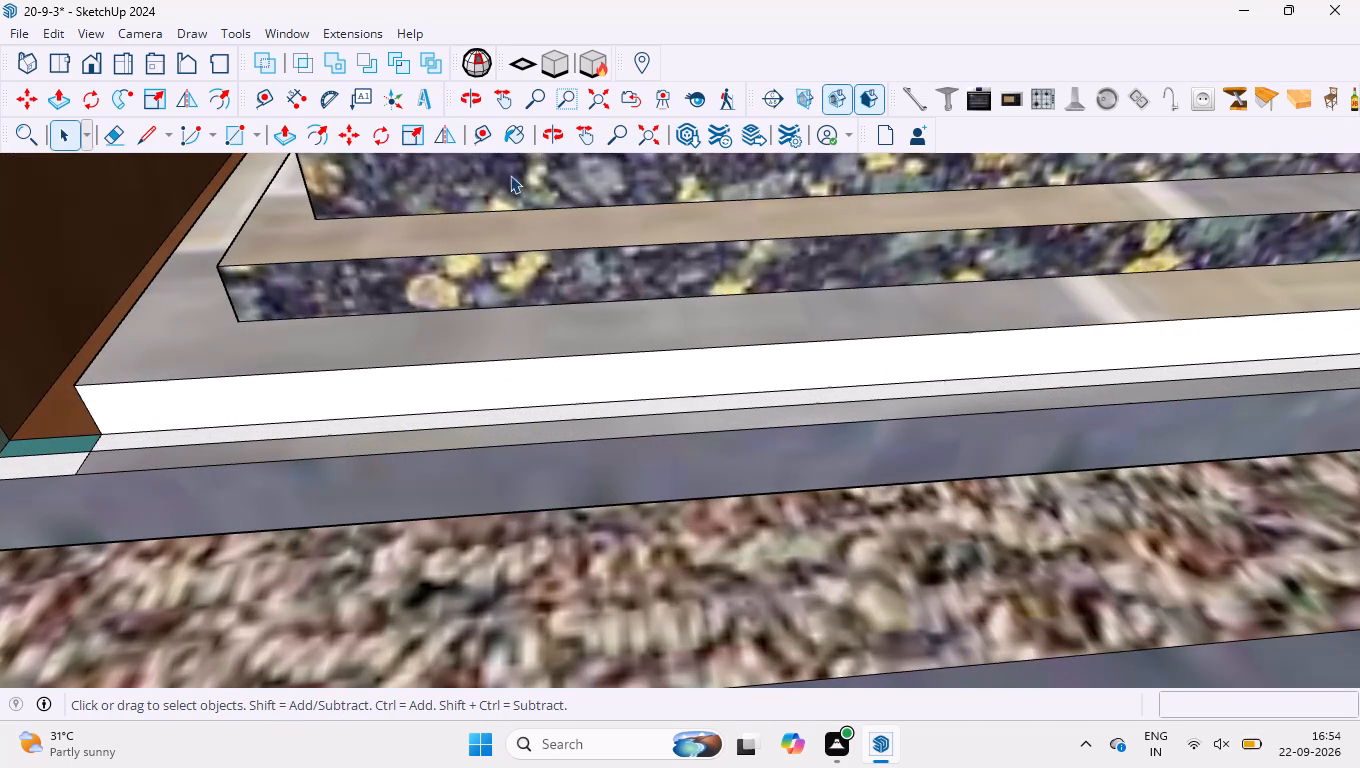
left_click(515, 132)
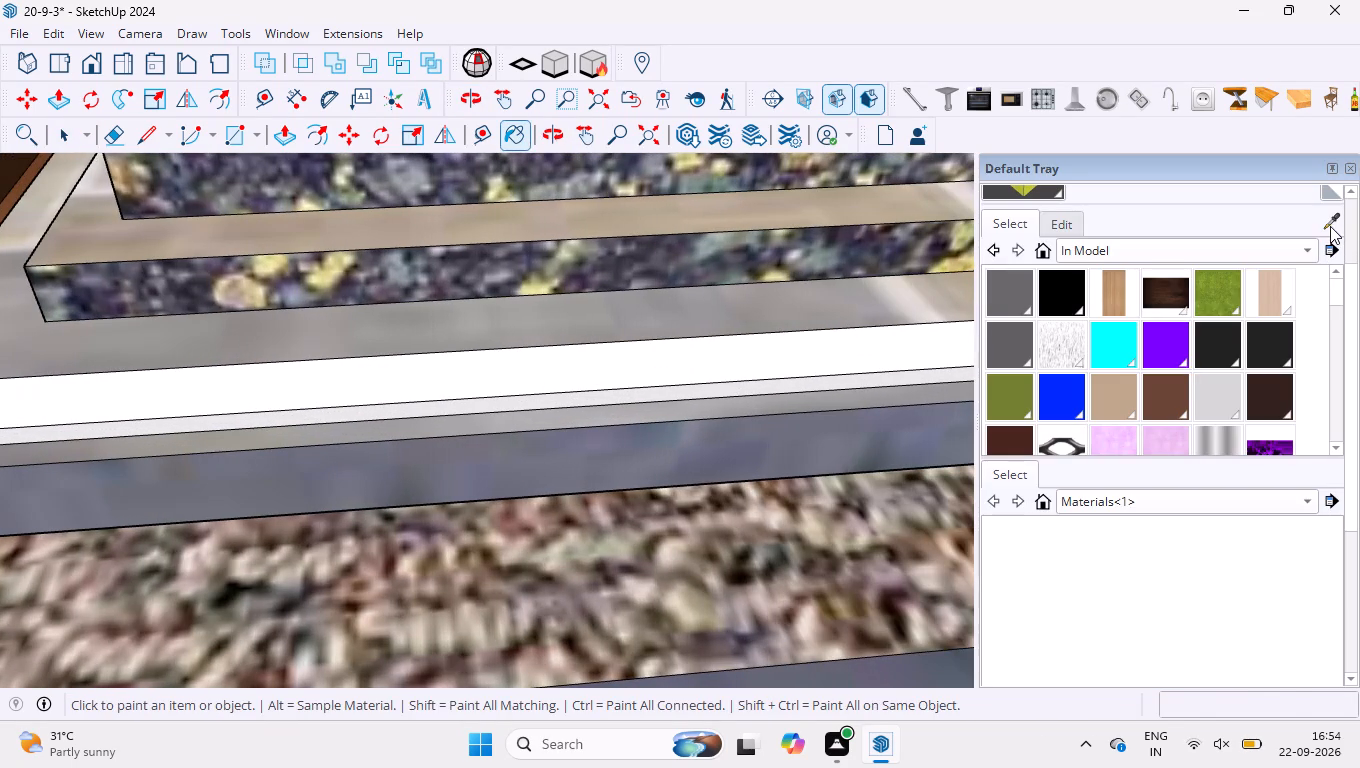
left_click(1330, 226)
left_click(730, 315)
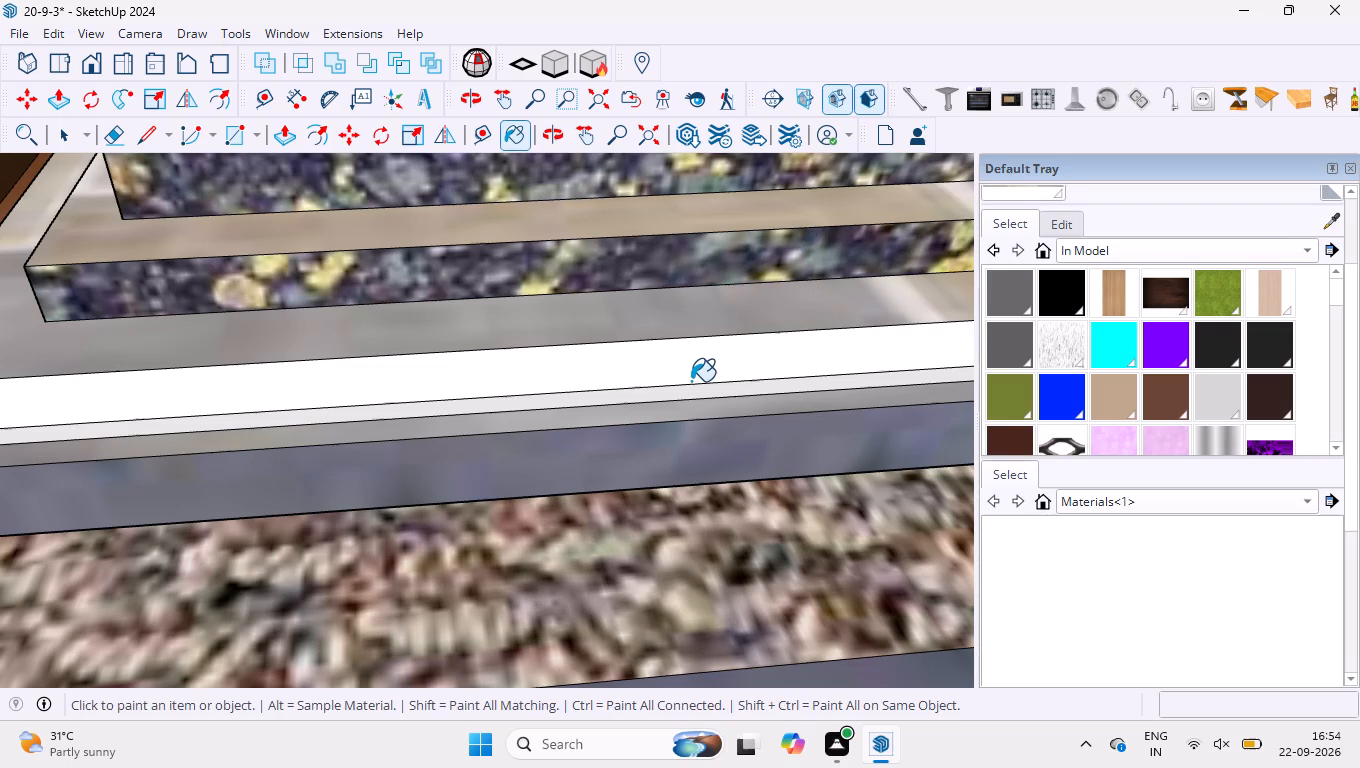
left_click(690, 381)
key("space")
Unhide the glass panel in front of the horse compartment.
scroll(683, 368, "down", 7)
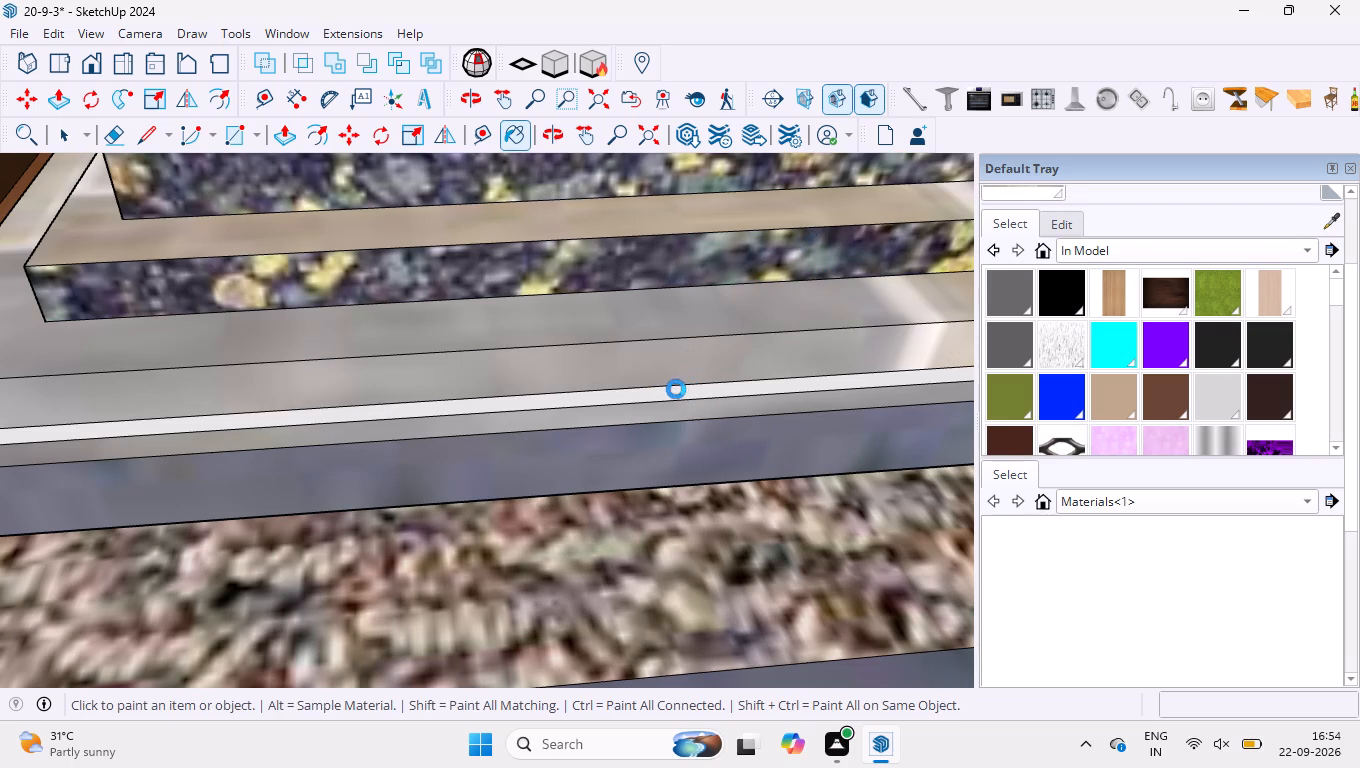
scroll(660, 389, "down", 4)
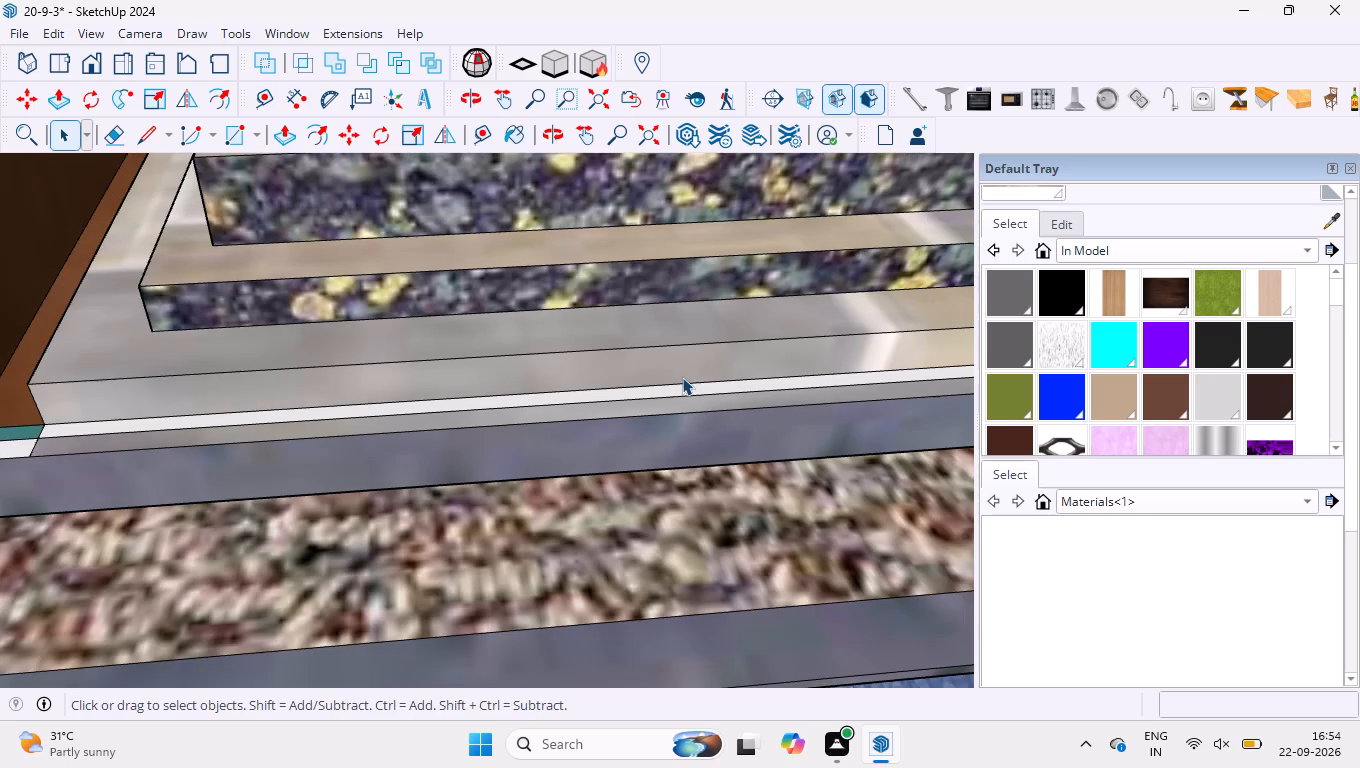
scroll(261, 338, "down", 8)
scroll(268, 414, "up", 4)
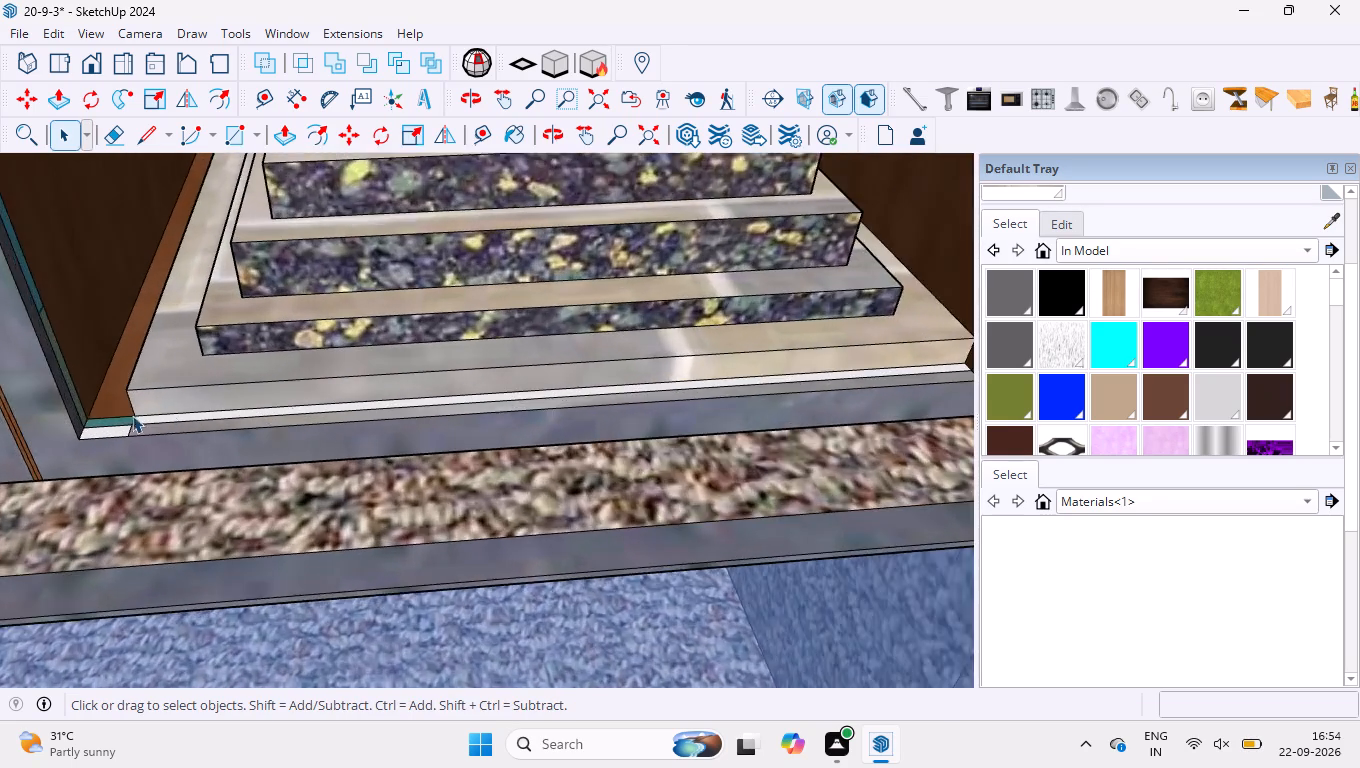
scroll(132, 415, "up", 3)
scroll(105, 412, "down", 8)
middle_click_drag(206, 416, 7, 432)
scroll(172, 348, "down", 16)
scroll(276, 406, "down", 4)
scroll(226, 332, "up", 2)
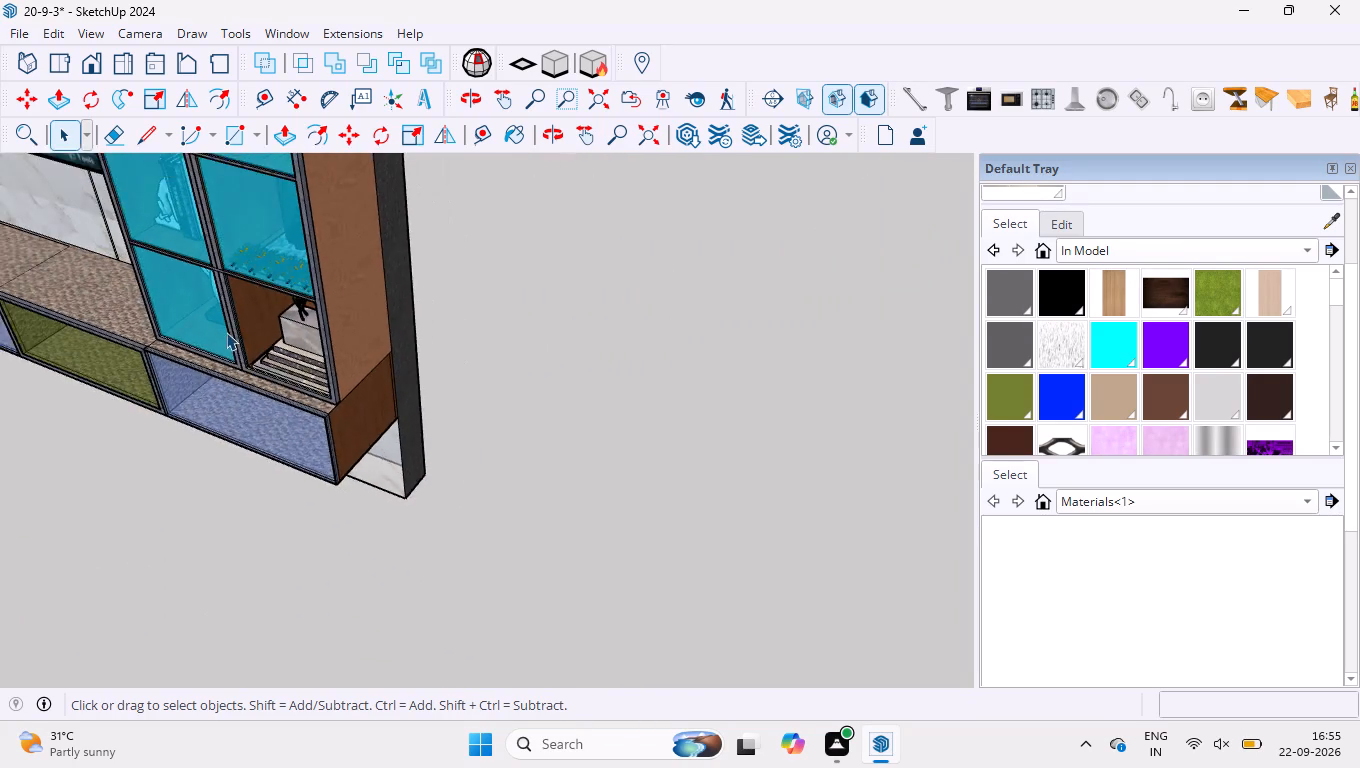
scroll(226, 332, "up", 20)
scroll(226, 332, "up", 1)
scroll(351, 501, "up", 2)
middle_click_drag(350, 499, 367, 507)
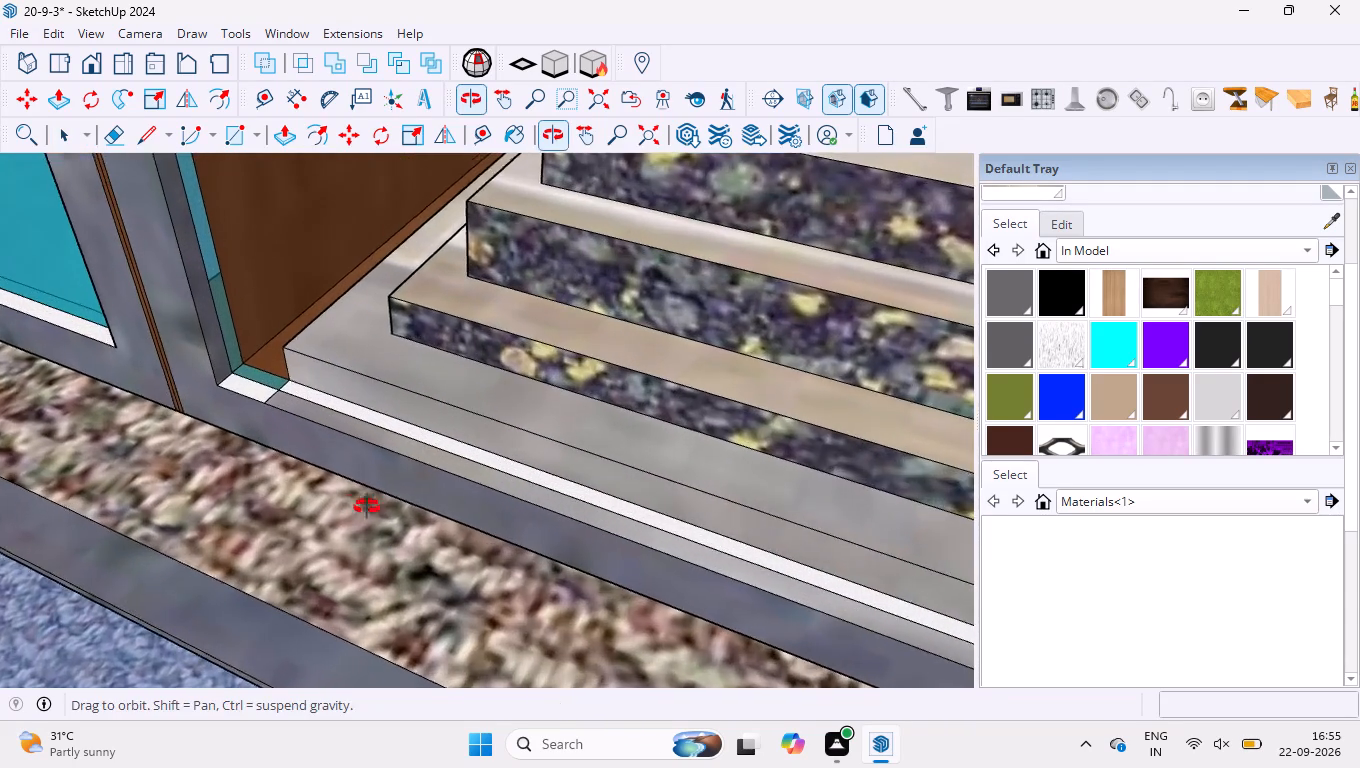
middle_click_drag(367, 507, 487, 528)
scroll(319, 455, "up", 4)
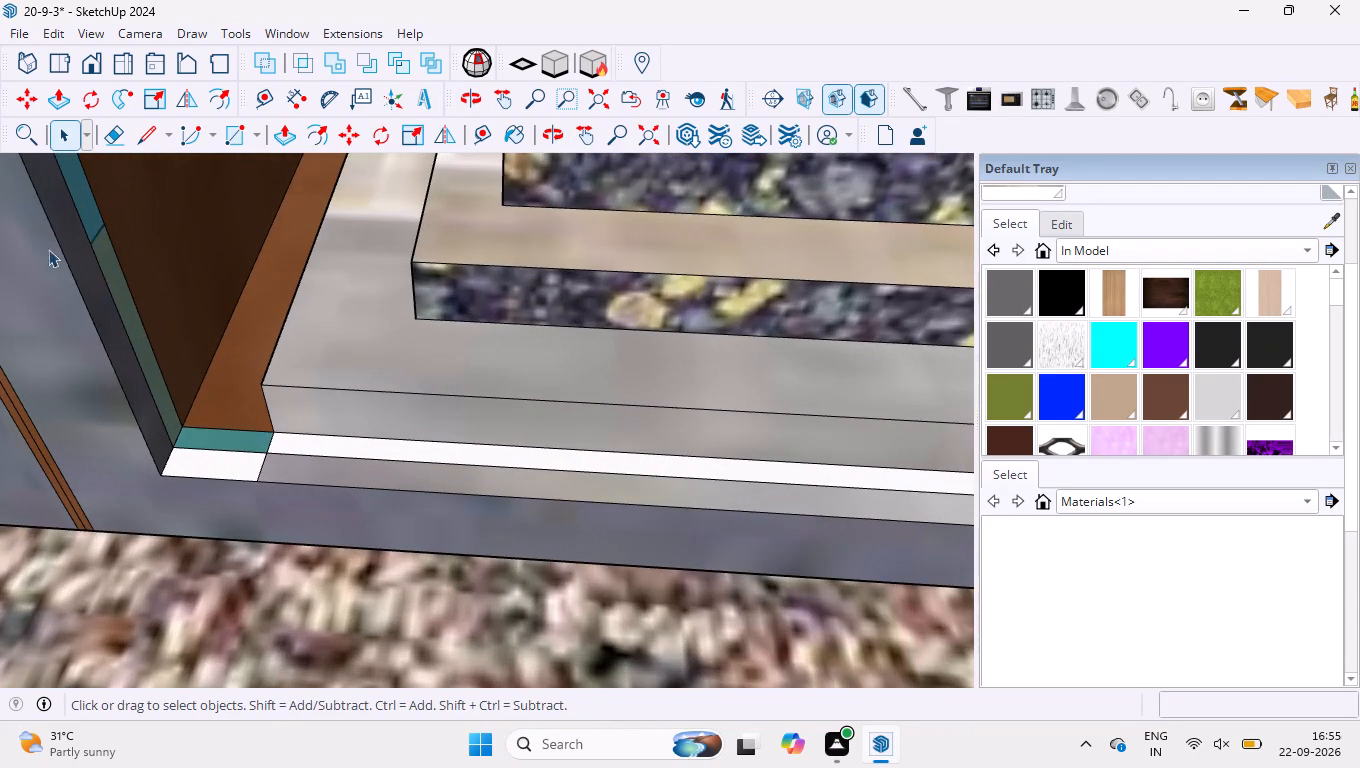
left_click(51, 35)
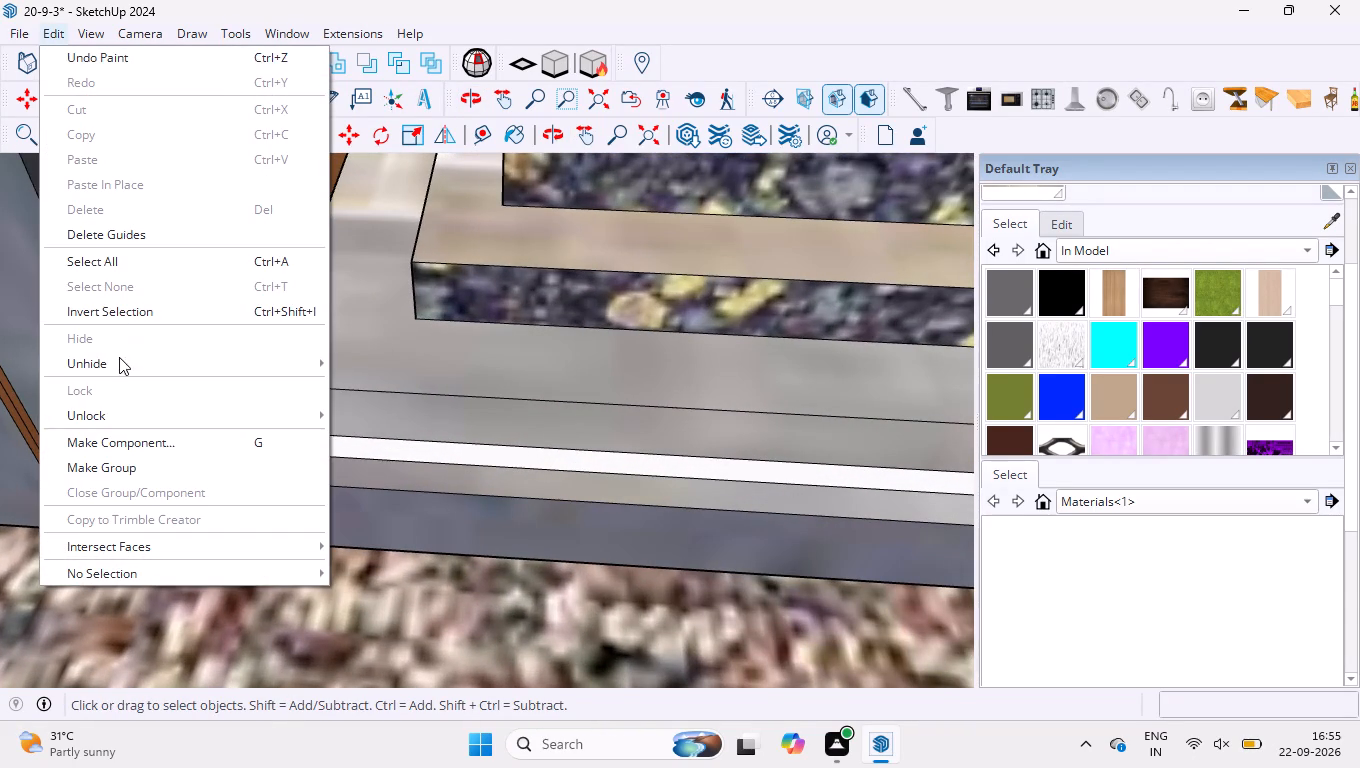
left_click(126, 363)
left_click(398, 404)
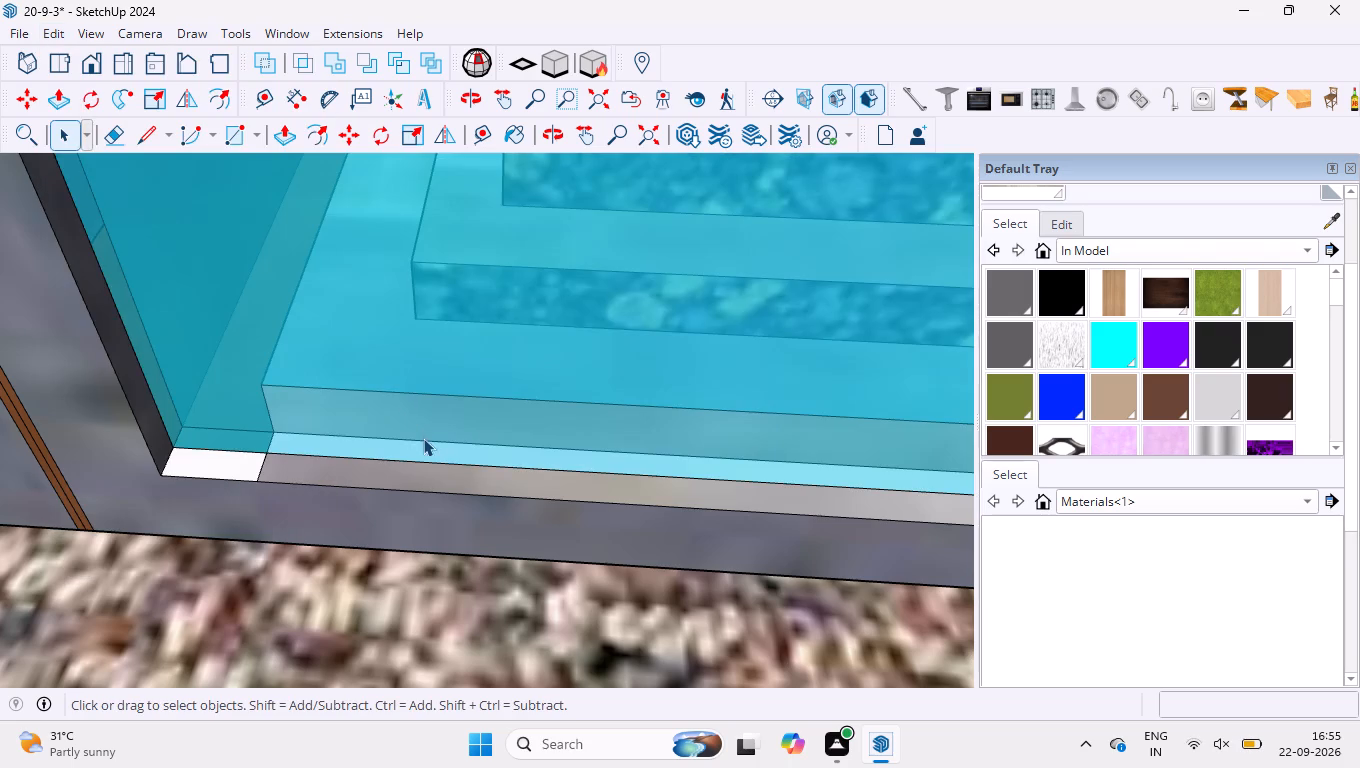
Sample the dark grey frame material and paint the frame's bottom inner edge and its white corner piece at the horse compartment.
scroll(398, 448, "down", 3)
scroll(360, 472, "up", 4)
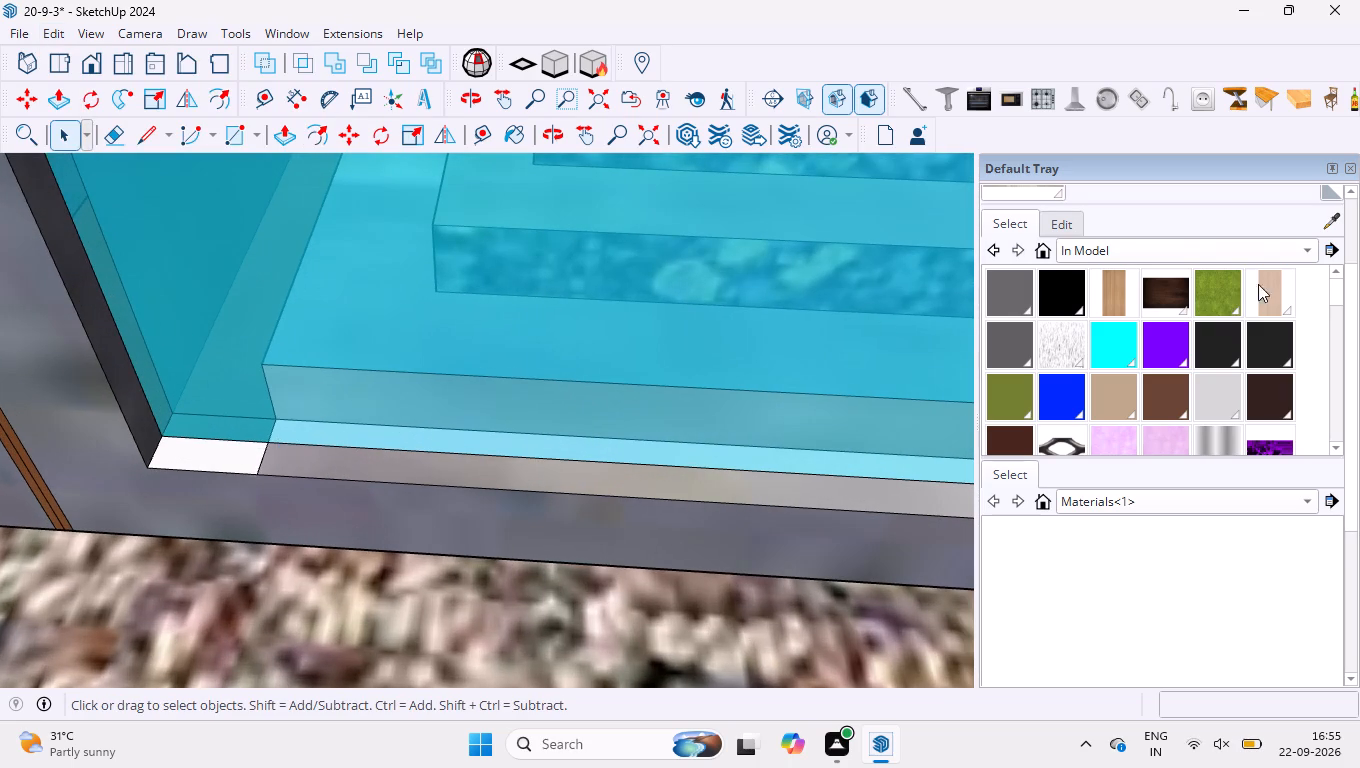
left_click(1325, 229)
left_click(663, 527)
left_click(675, 494)
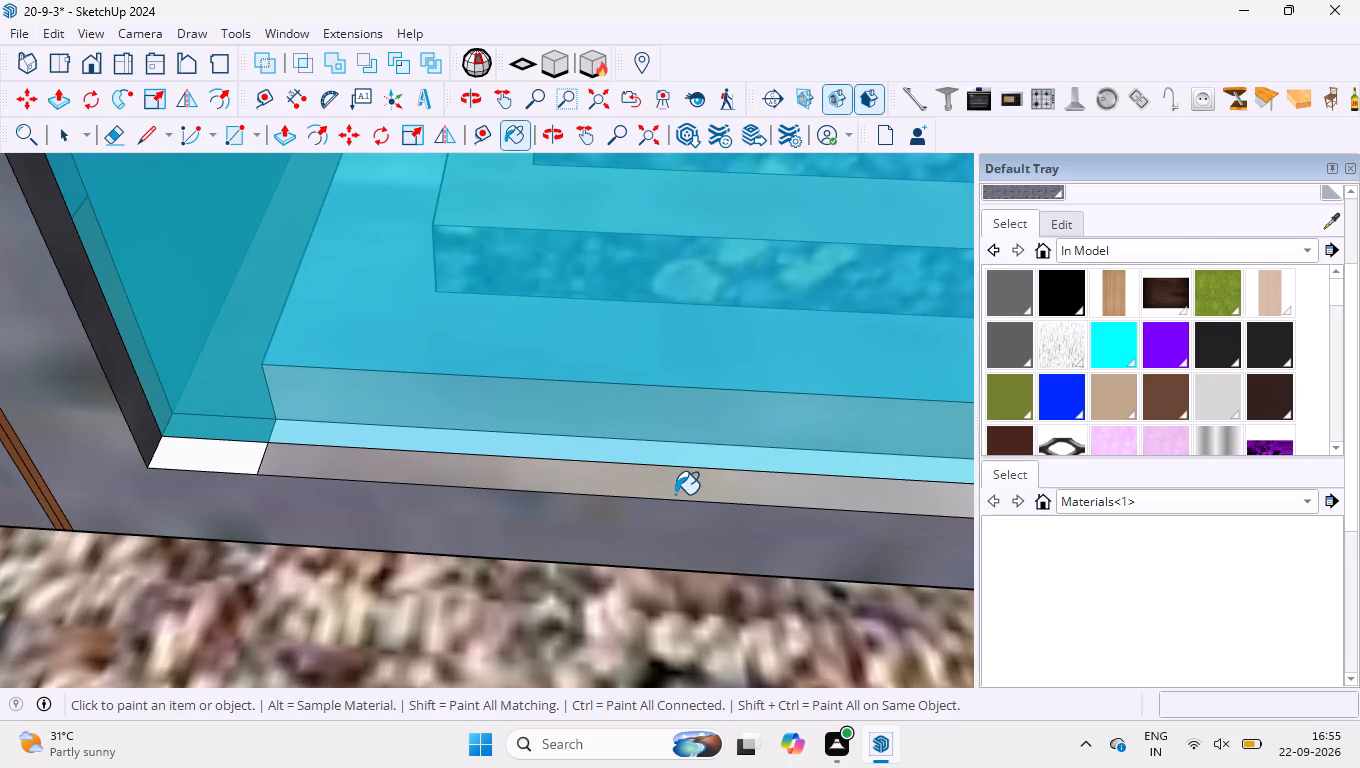
left_click(225, 466)
scroll(227, 469, "down", 11)
scroll(281, 475, "up", 4)
scroll(276, 483, "down", 12)
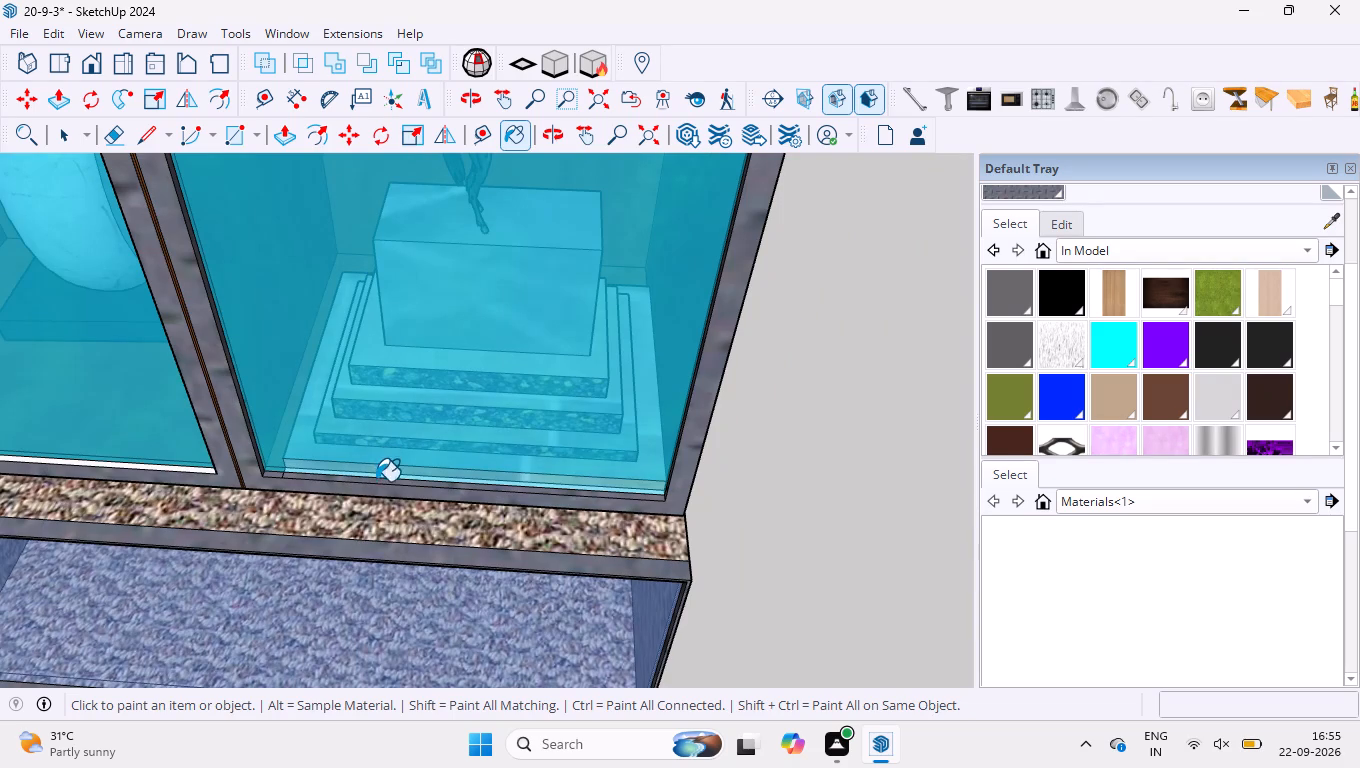
key("space")
Erase the dividing line between the corner piece and the long strip on the frame's bottom inner edge.
scroll(289, 467, "up", 20)
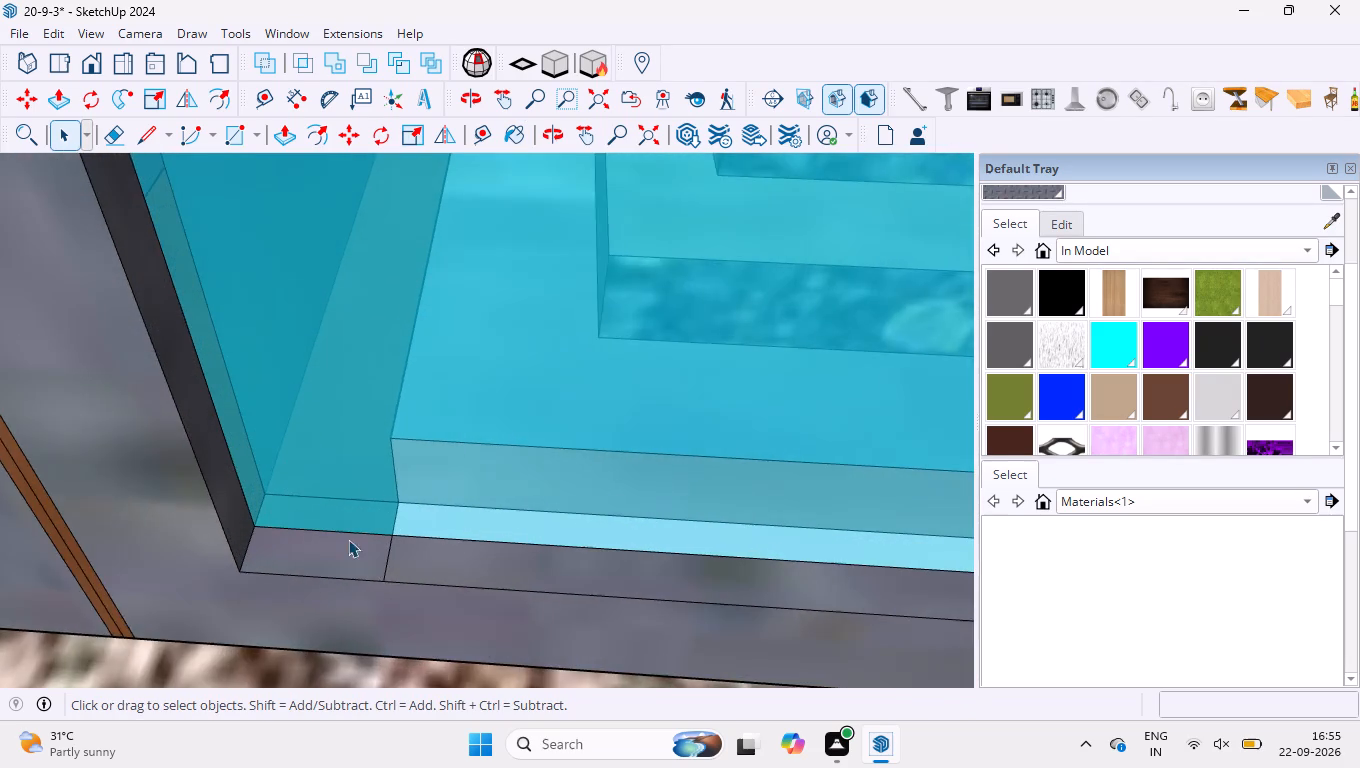
scroll(367, 561, "up", 4)
key("e")
left_click_drag(375, 555, 470, 574)
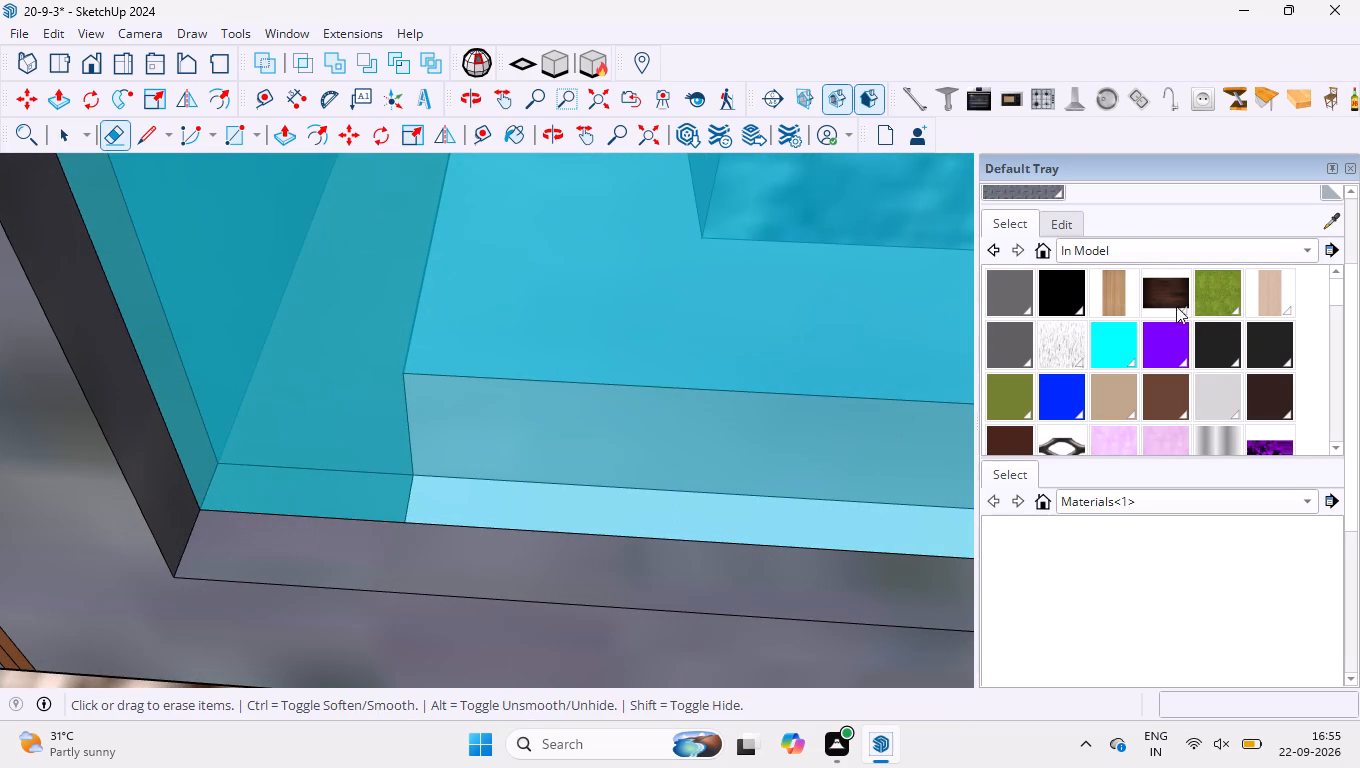
Sample the dark grey frame material again and paint the white bottom inner edge of the neighbouring glass compartment's frame.
left_click(1335, 214)
left_click(647, 554)
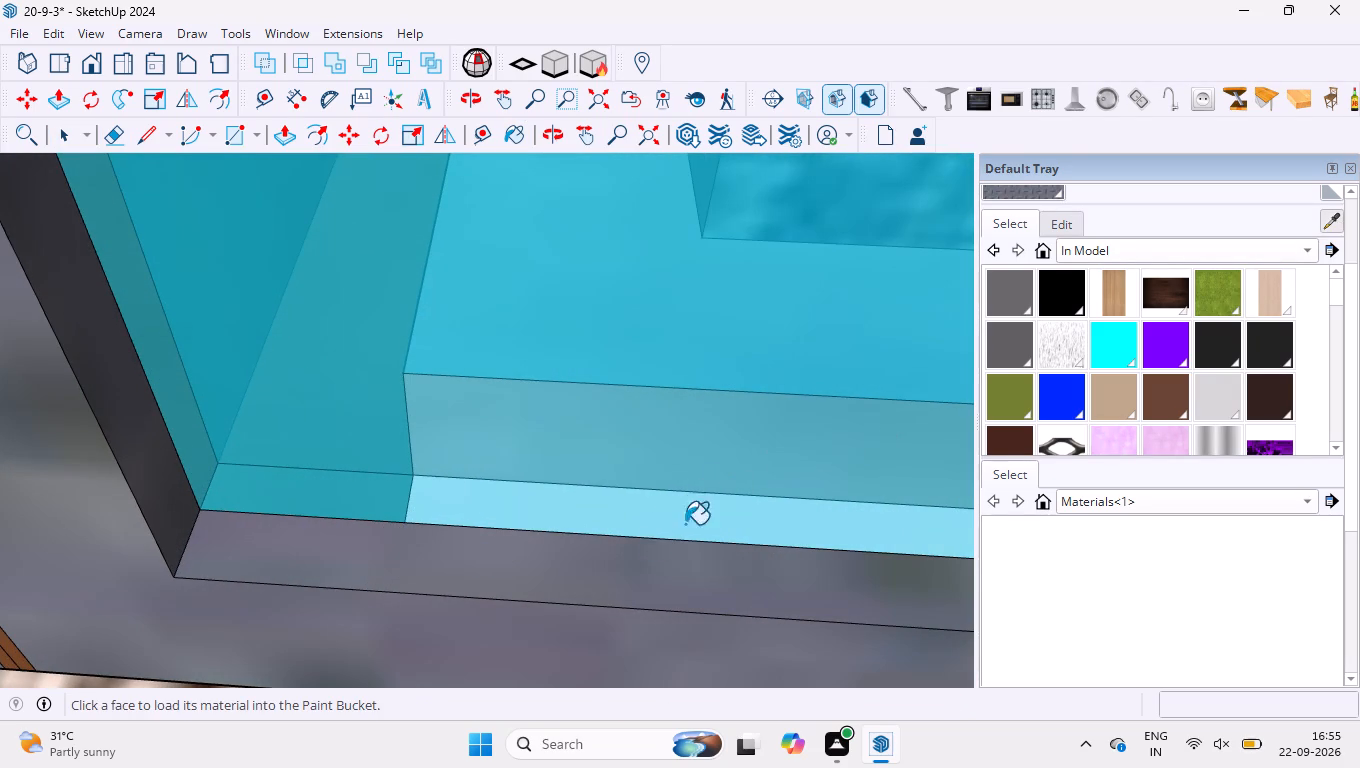
scroll(740, 485, "down", 9)
left_click(165, 497)
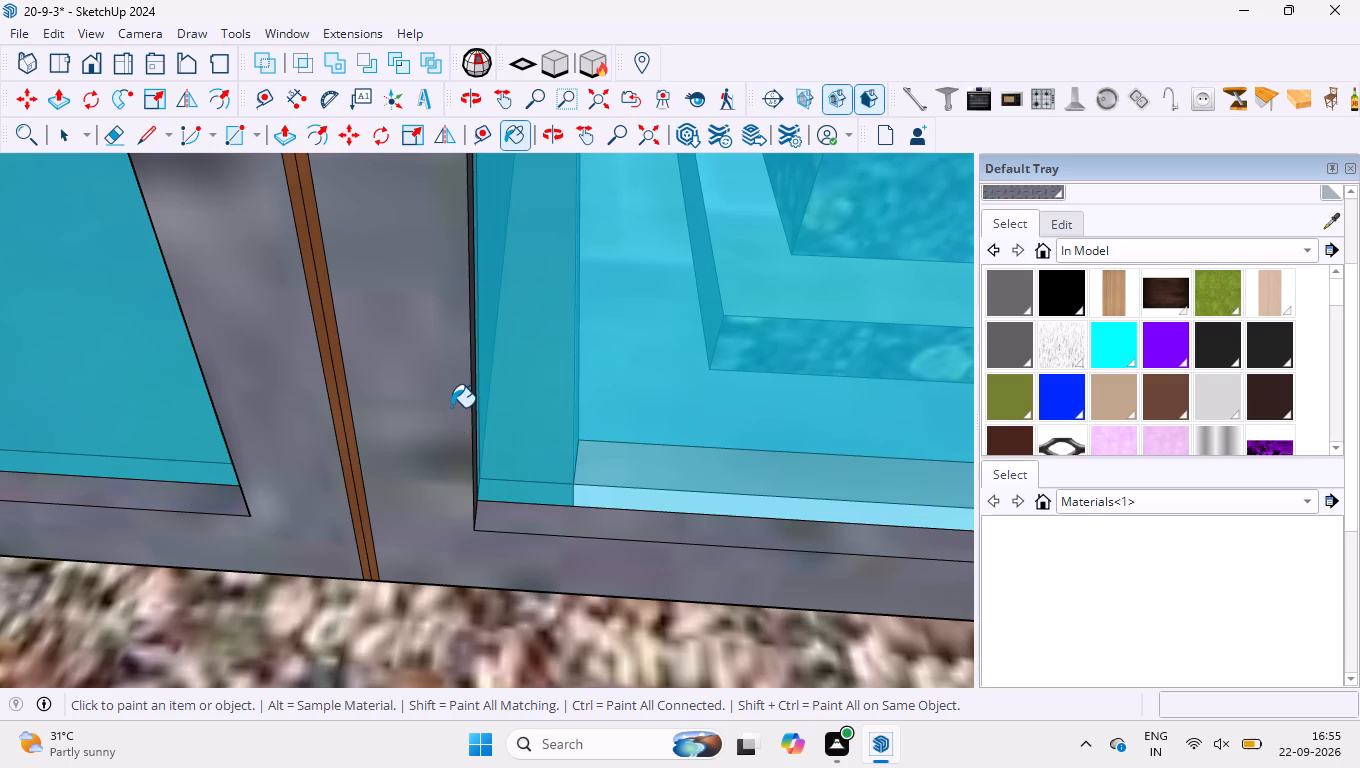
Examine the top of the gold strip between the wooden slats and the marble wall panel above the TV.
scroll(452, 407, "down", 12)
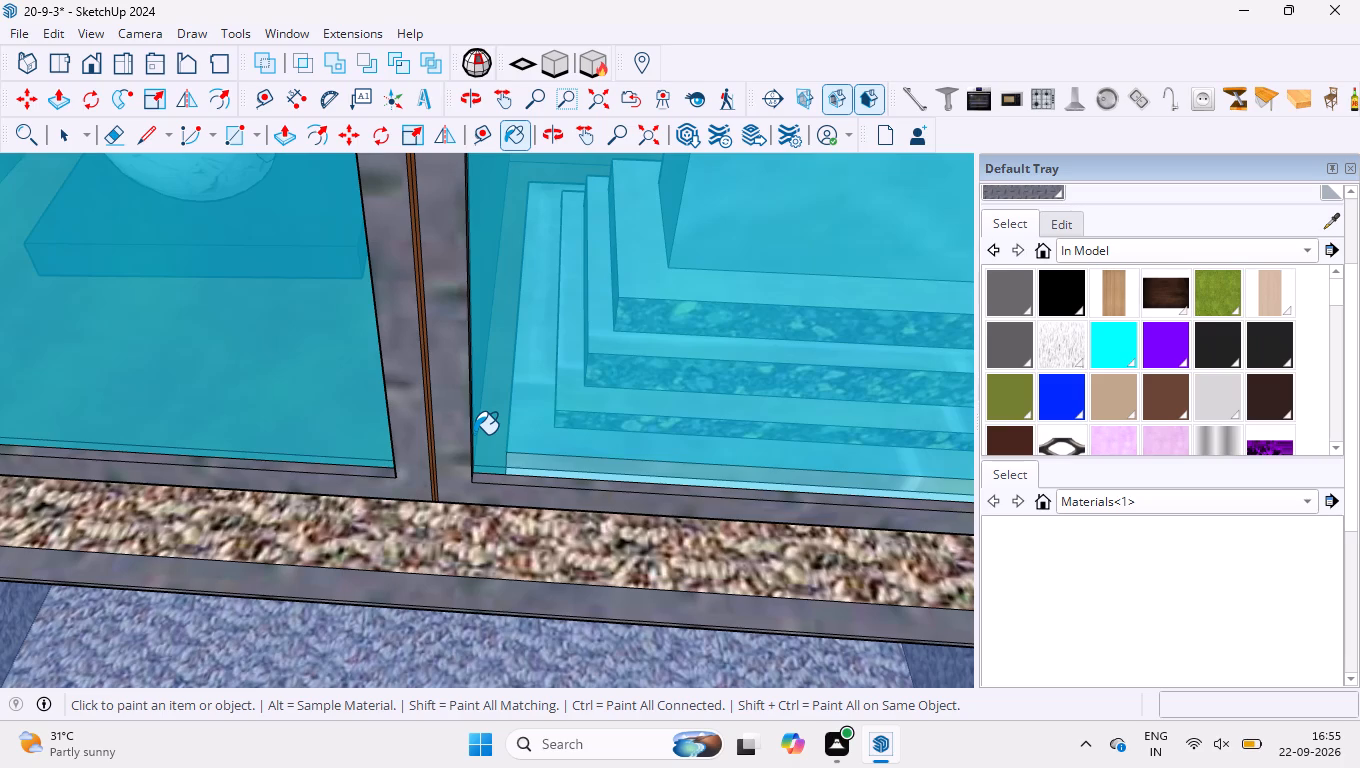
scroll(374, 557, "down", 20)
scroll(374, 557, "down", 6)
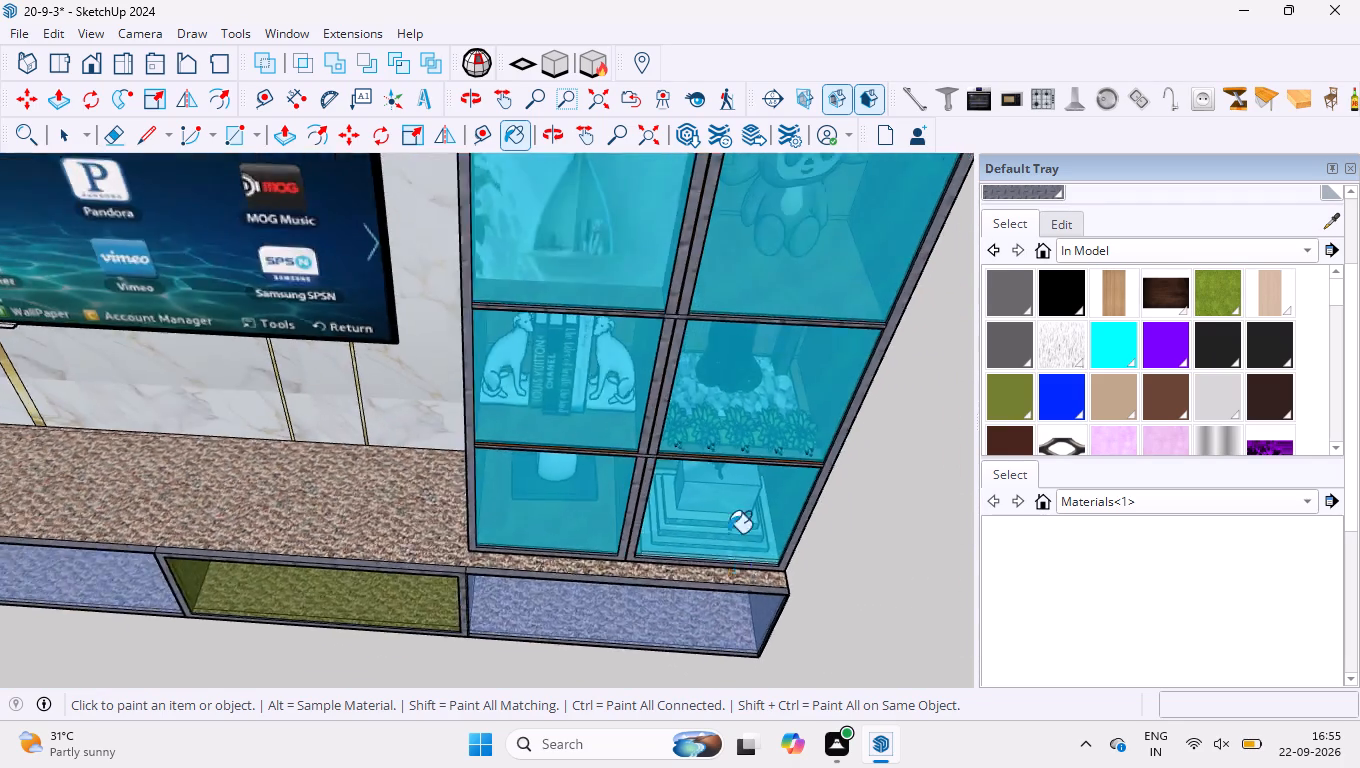
scroll(728, 533, "down", 11)
scroll(365, 384, "up", 17)
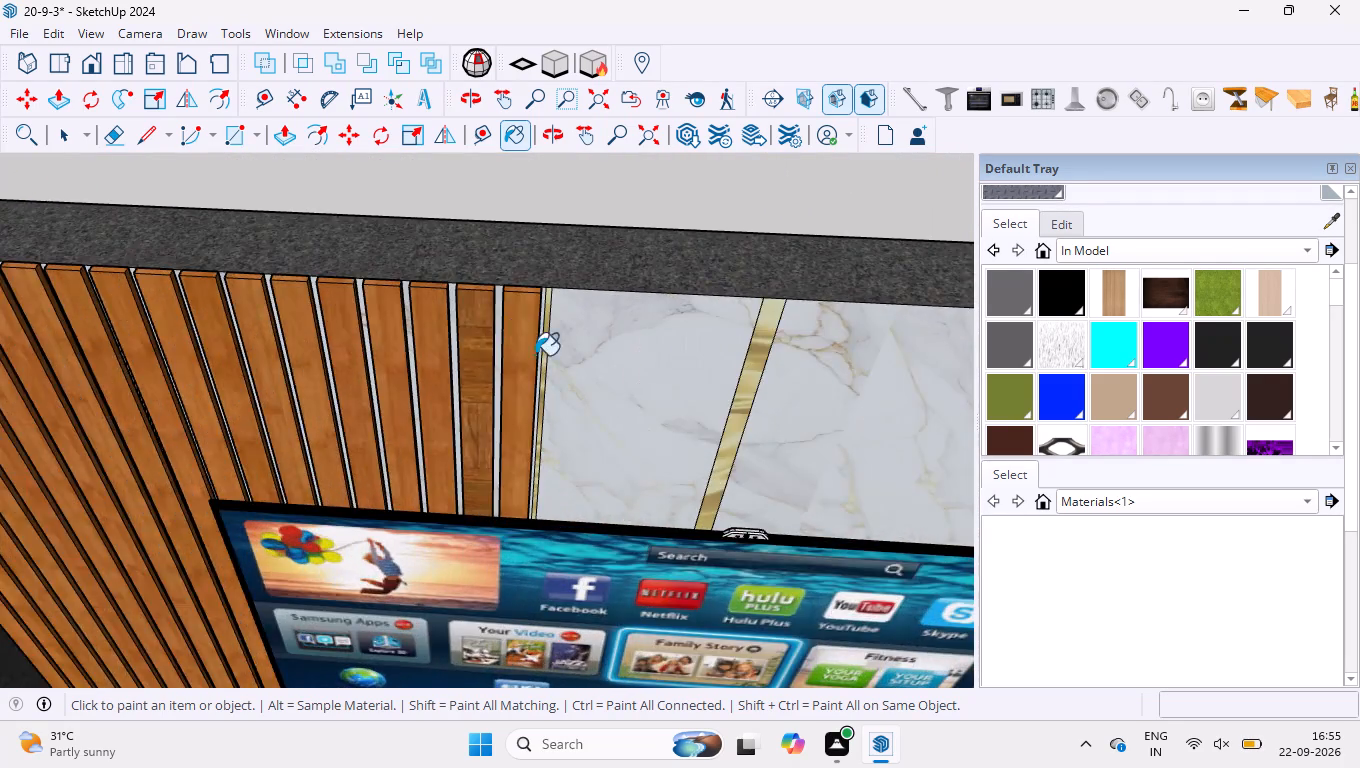
scroll(535, 355, "up", 19)
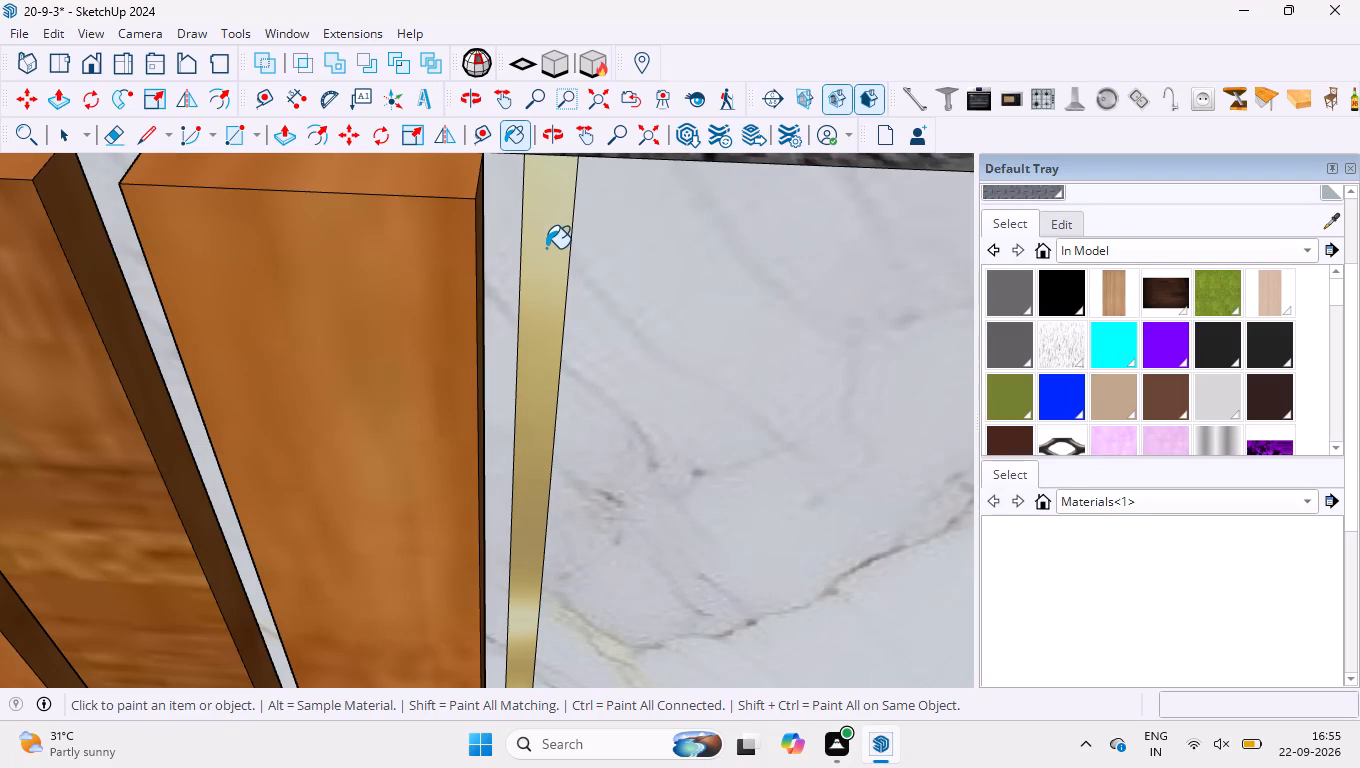
scroll(526, 608, "down", 2)
scroll(503, 455, "up", 7)
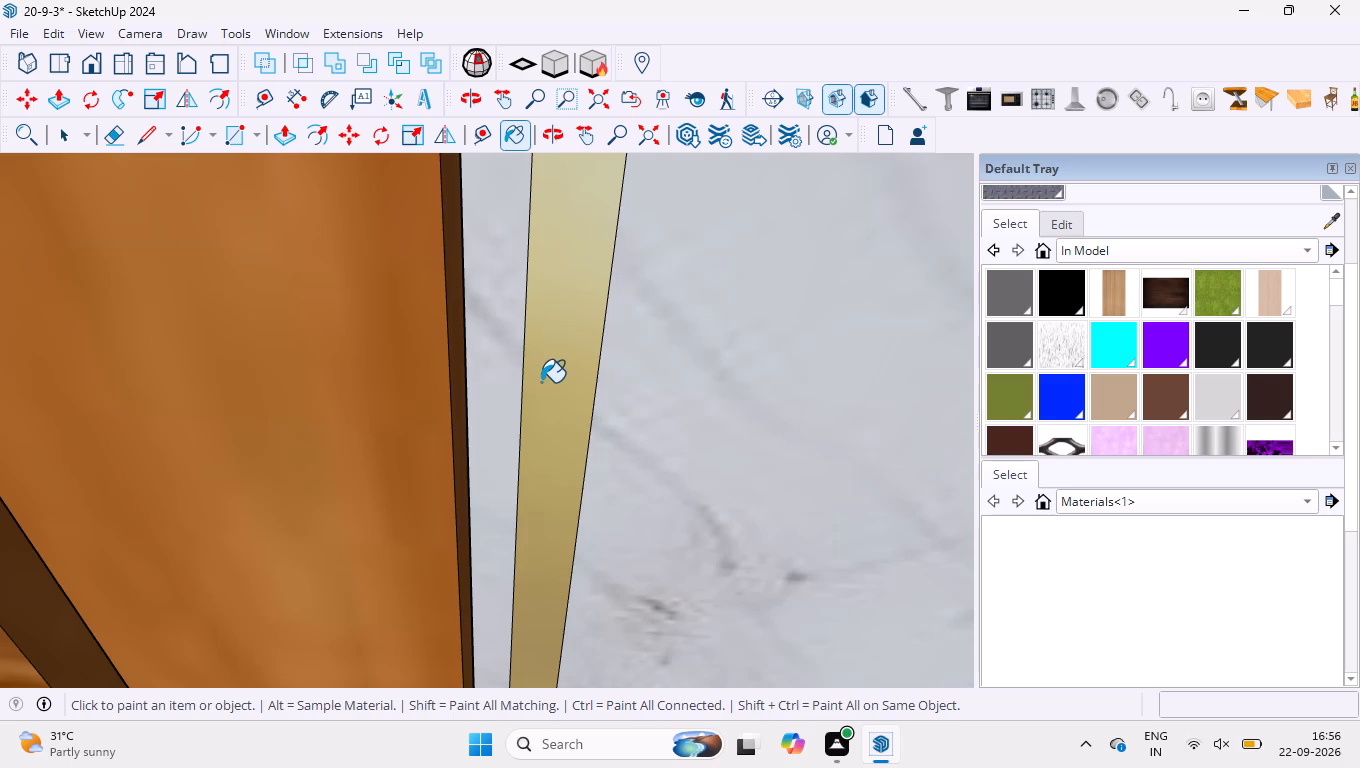
Examine the gold strip beside the wooden slats and the frame edges beneath the glass cabinet for unfinished surfaces.
scroll(484, 440, "down", 12)
scroll(485, 387, "up", 3)
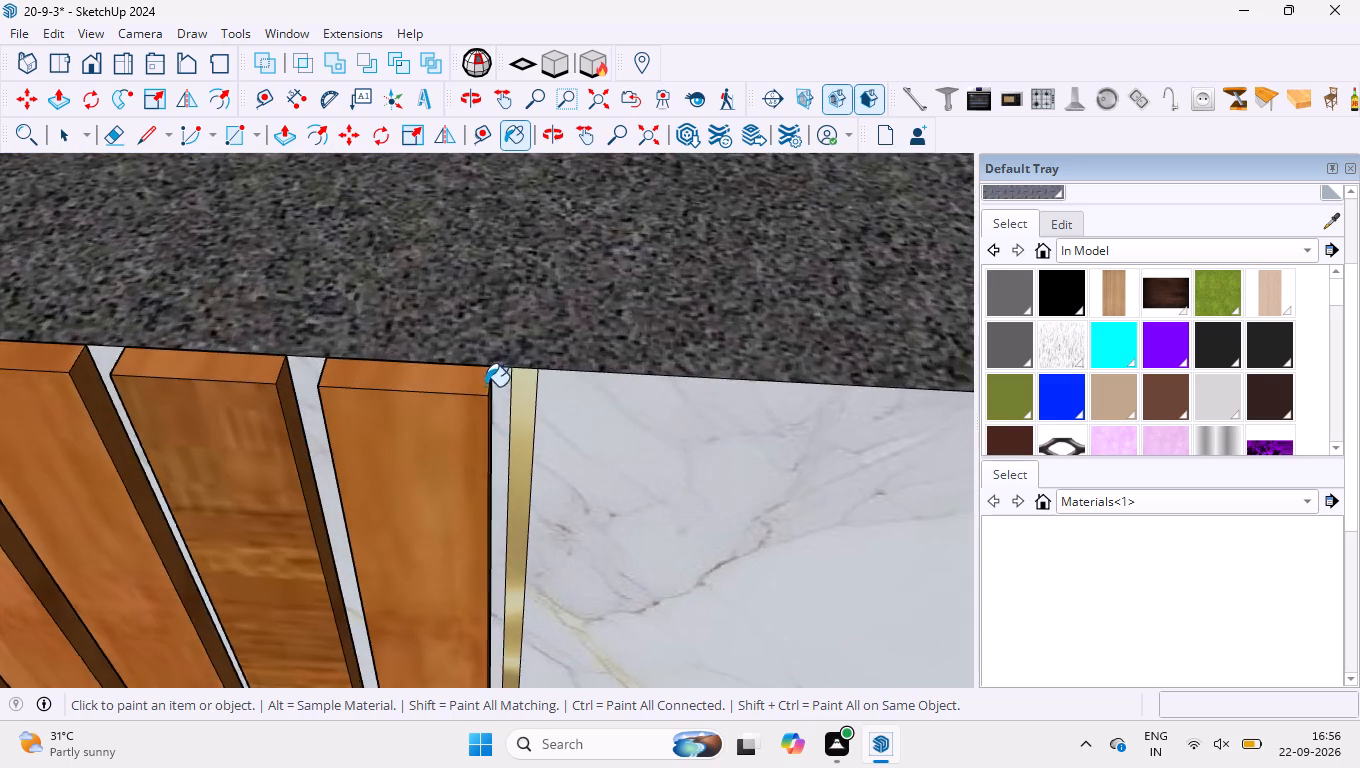
scroll(485, 386, "up", 13)
scroll(545, 320, "down", 7)
middle_click_drag(541, 339, 545, 315)
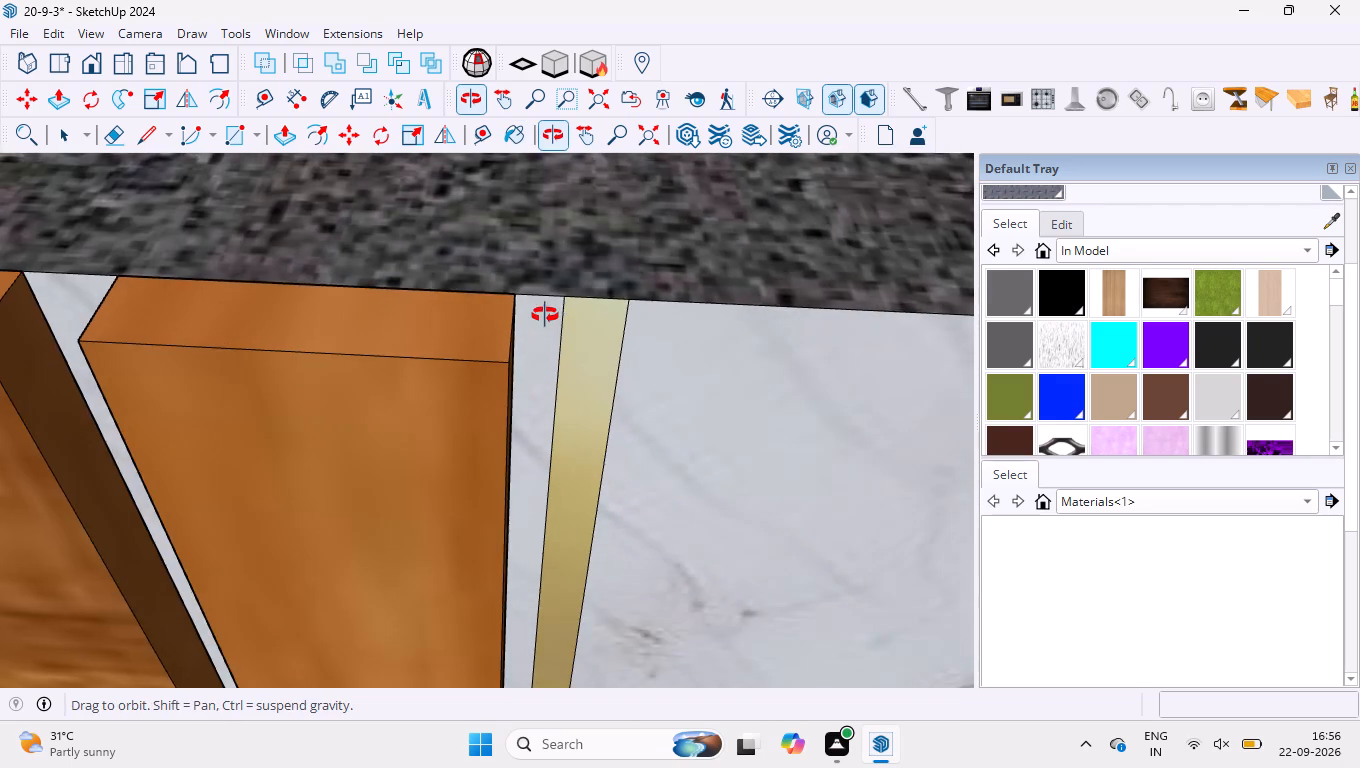
middle_click_drag(545, 315, 552, 258)
scroll(526, 351, "up", 8)
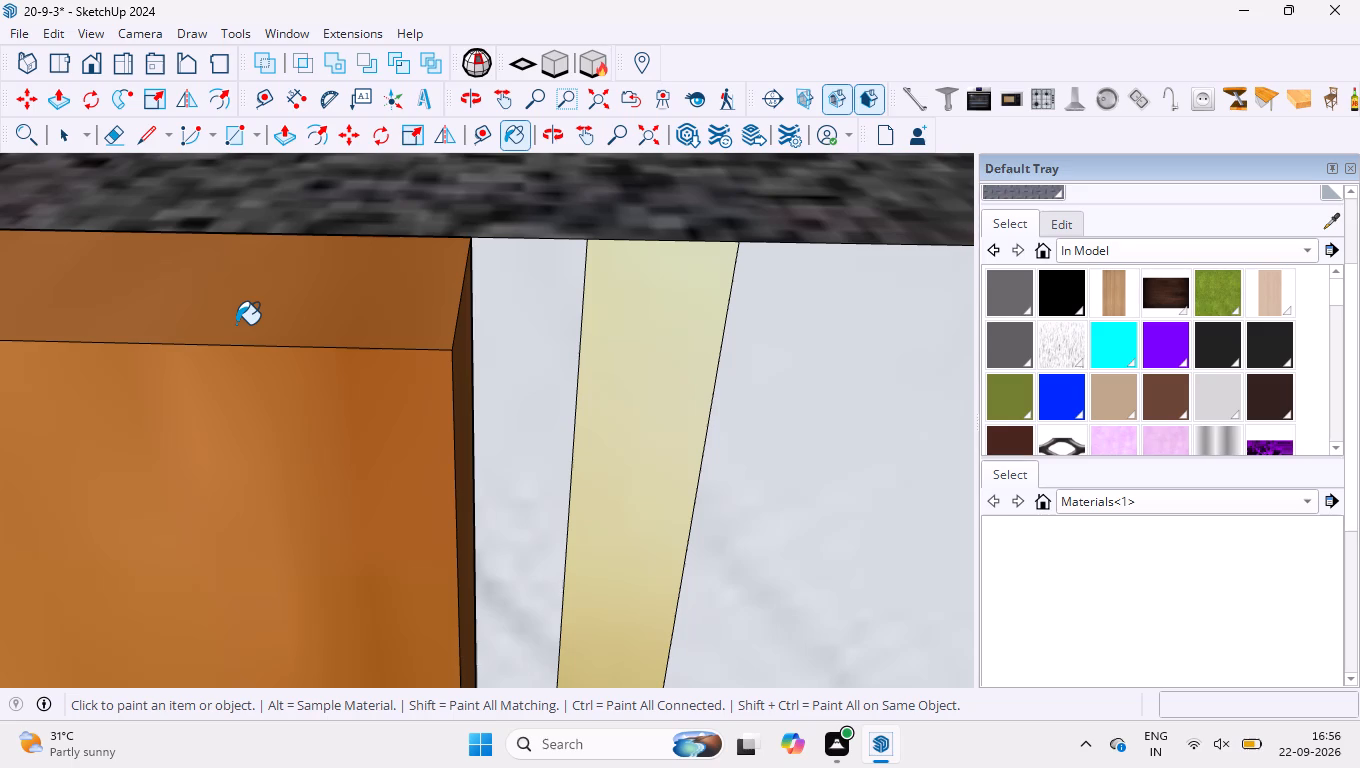
scroll(431, 447, "down", 8)
scroll(393, 355, "down", 20)
scroll(393, 355, "down", 12)
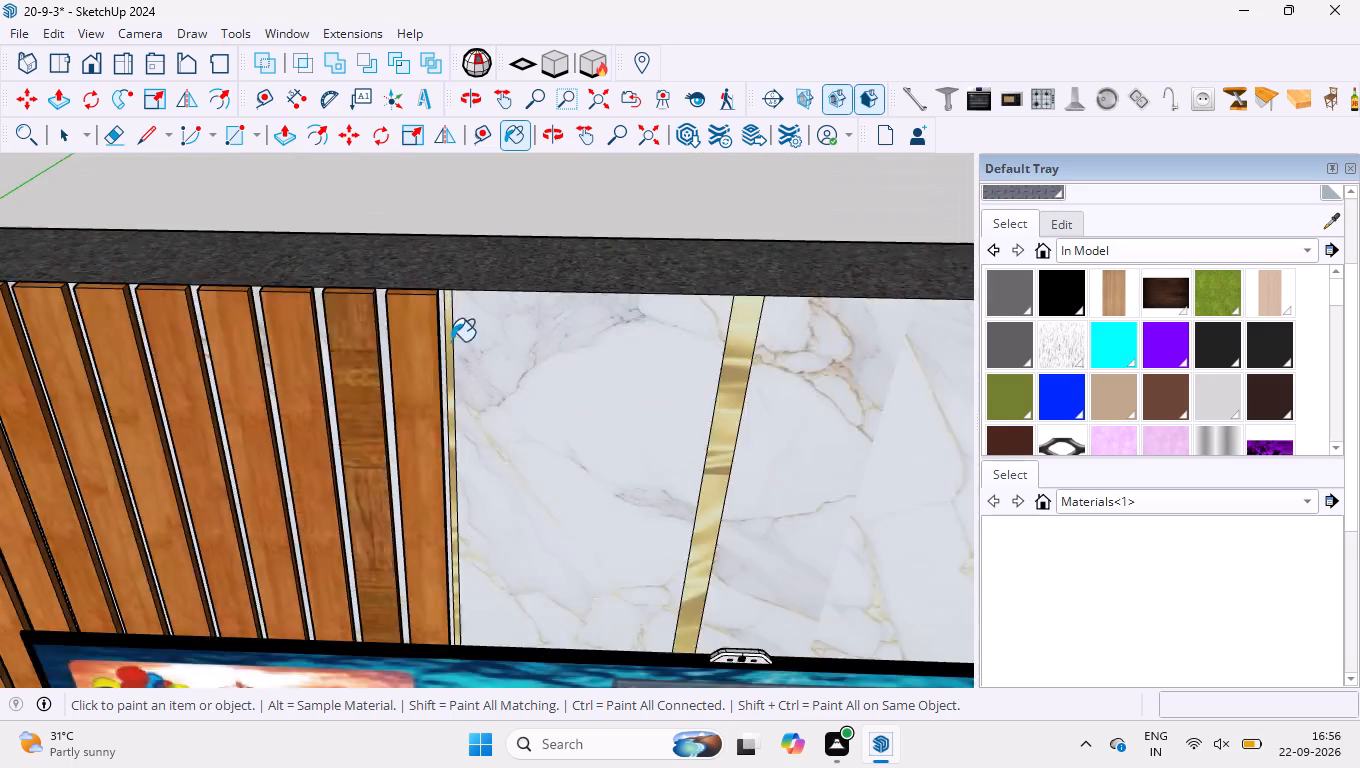
scroll(451, 341, "down", 20)
scroll(451, 341, "down", 3)
scroll(654, 487, "up", 10)
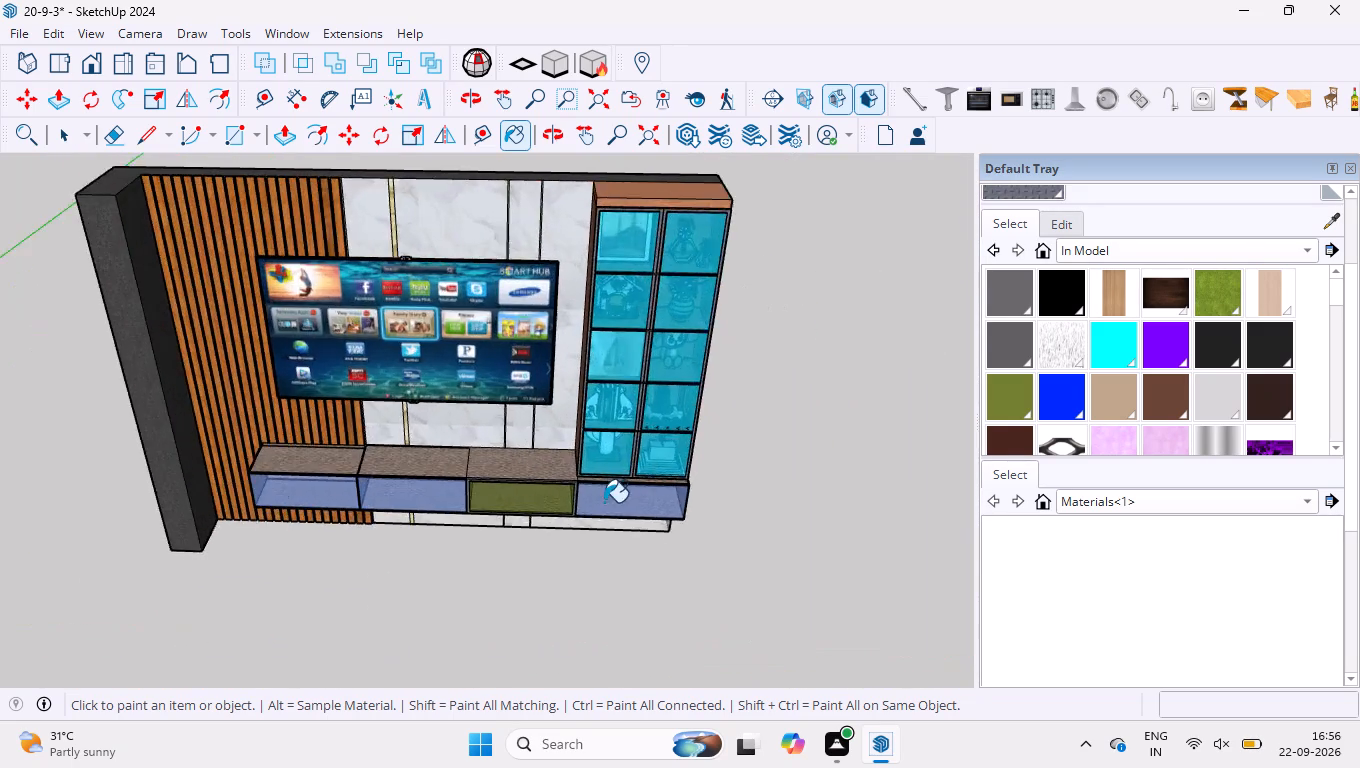
scroll(604, 502, "up", 13)
scroll(665, 403, "up", 15)
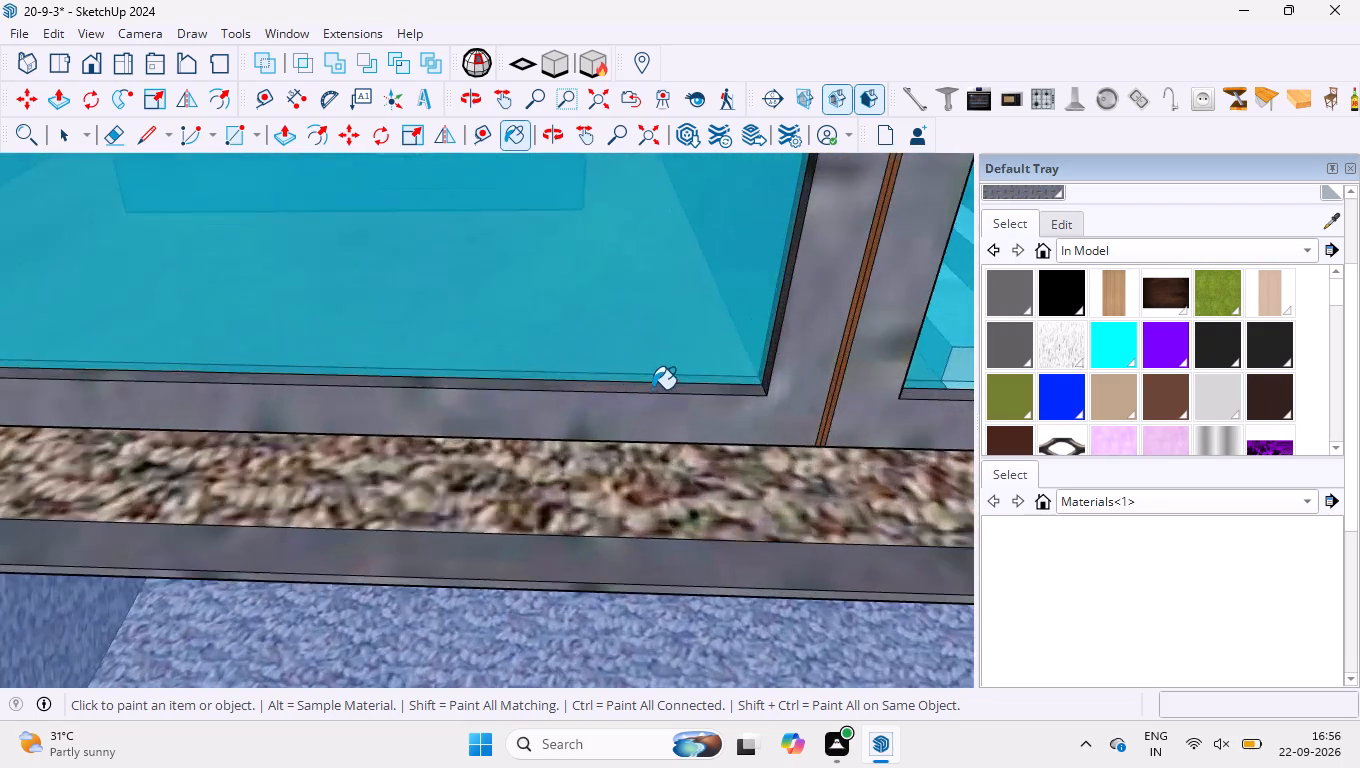
scroll(652, 389, "up", 13)
scroll(638, 381, "down", 14)
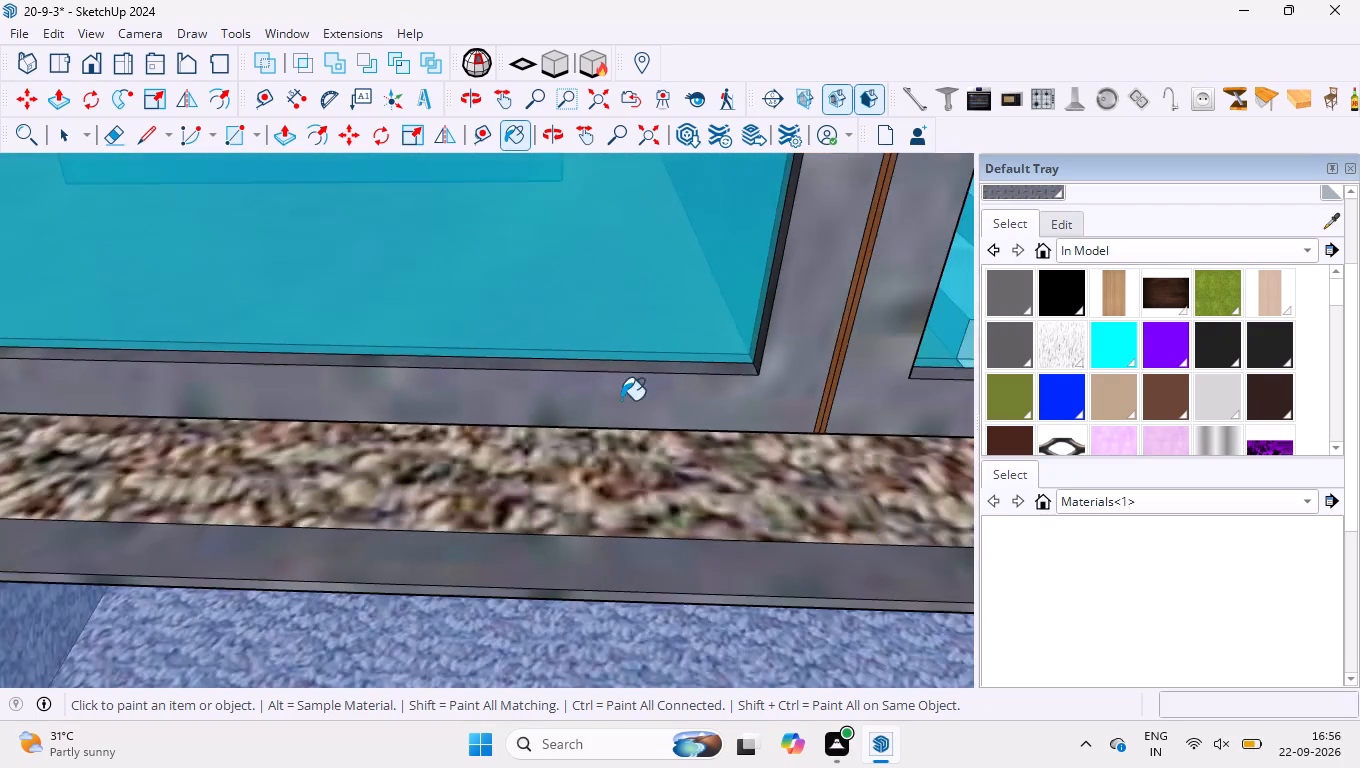
scroll(621, 400, "down", 13)
scroll(671, 437, "down", 12)
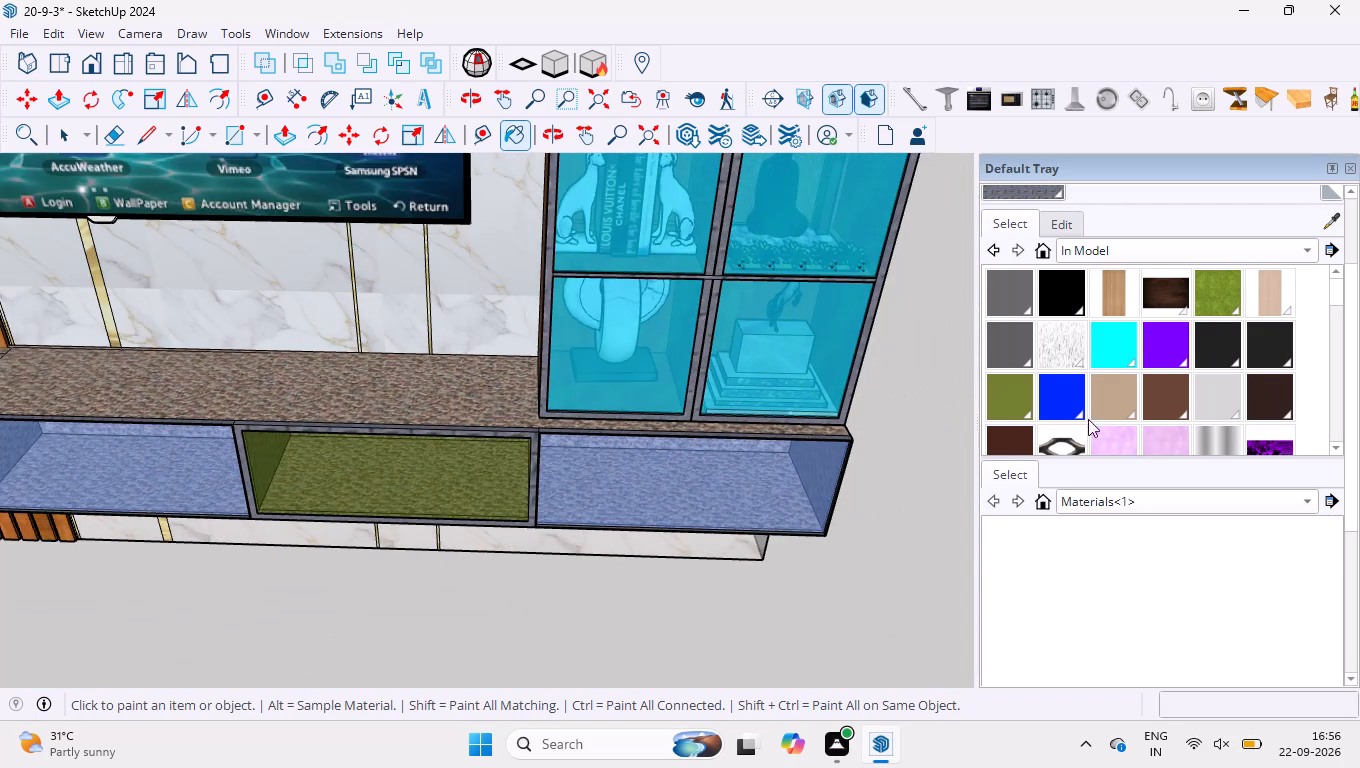
Close the materials tray and end painting.
left_click(1353, 172)
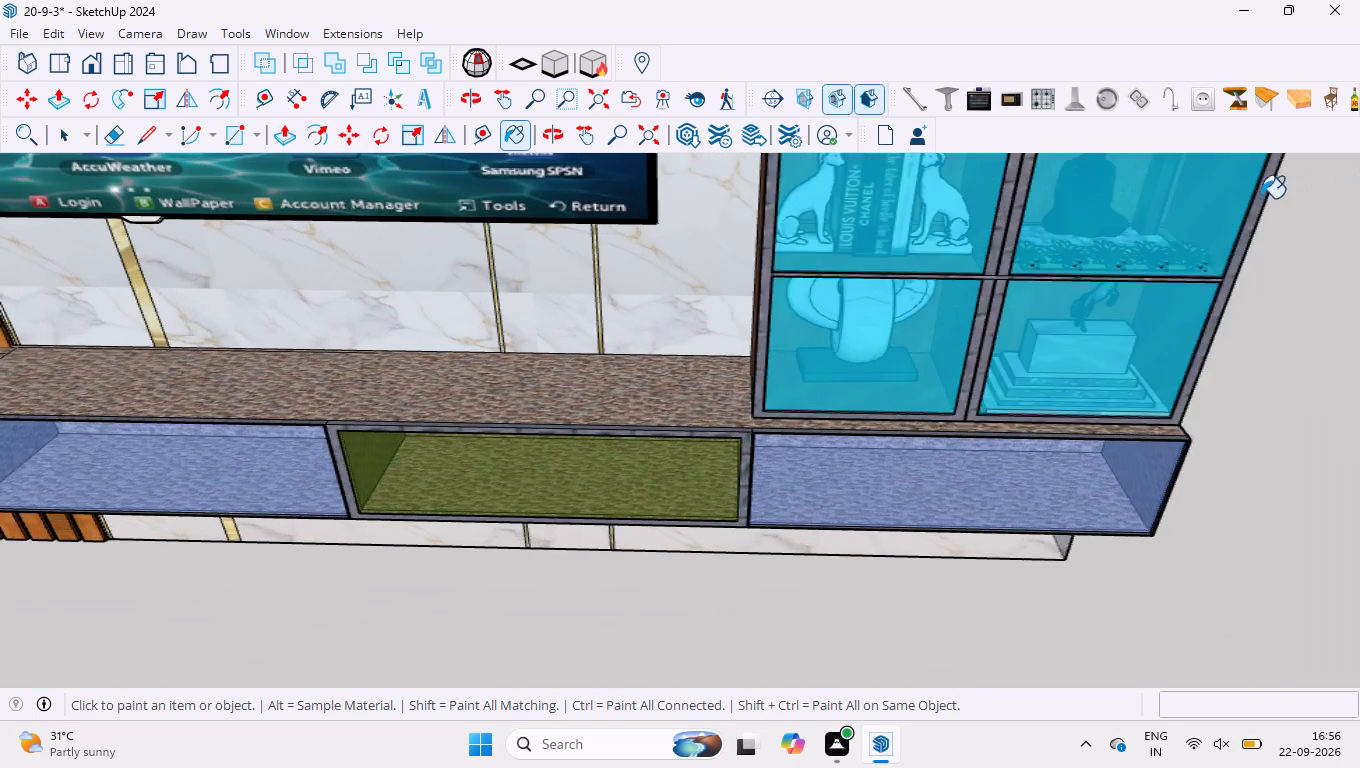
key("space")
Push/Pull the thin gold strip next to the wooden slats 4 mm out from the marble panel.
scroll(903, 572, "down", 8)
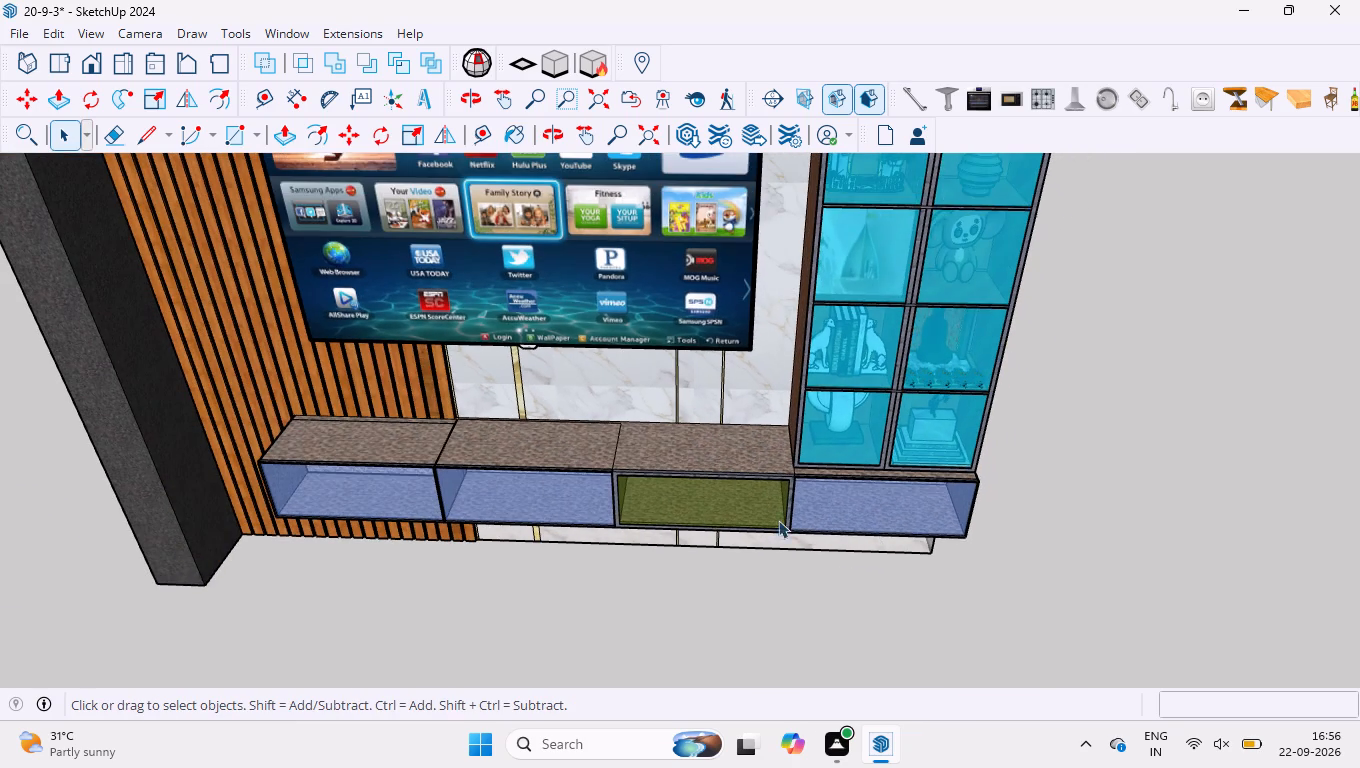
scroll(524, 441, "down", 4)
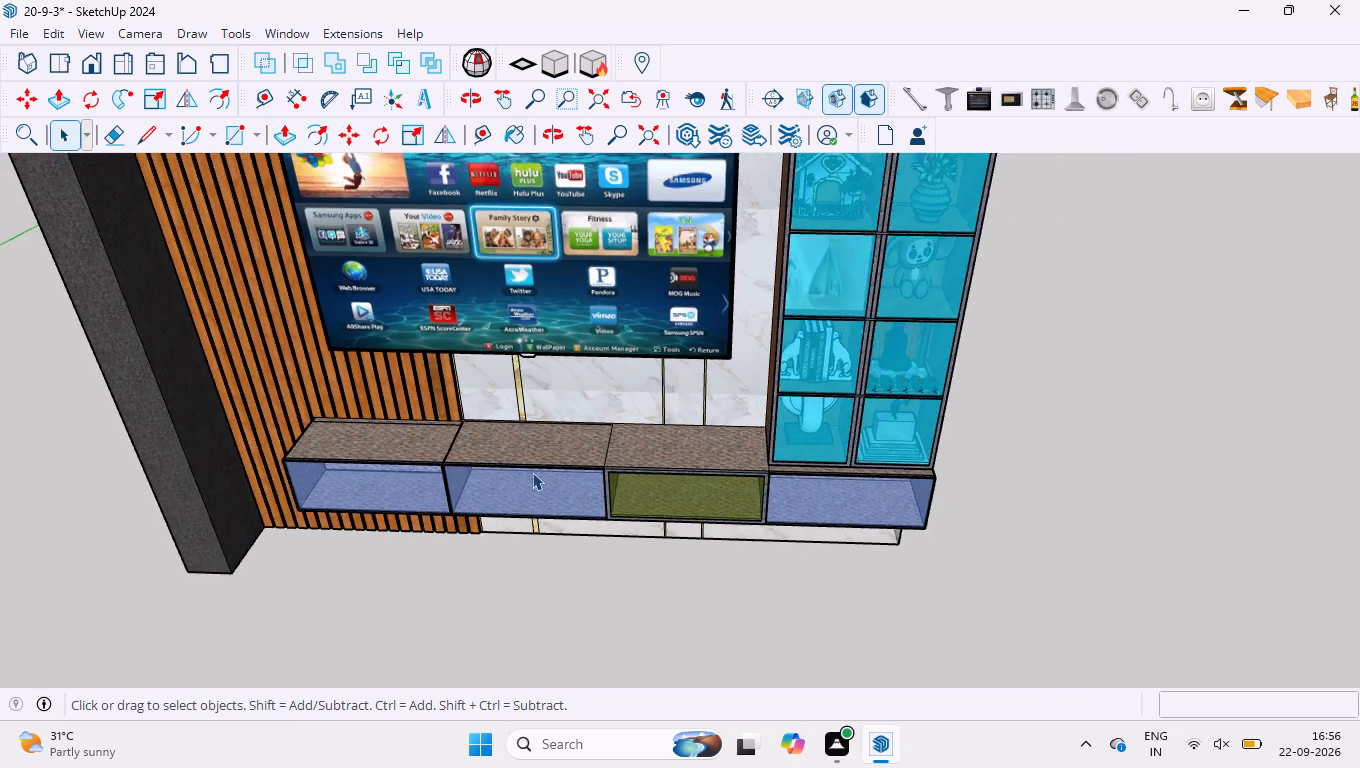
scroll(515, 294, "down", 3)
scroll(452, 378, "down", 4)
scroll(473, 214, "up", 11)
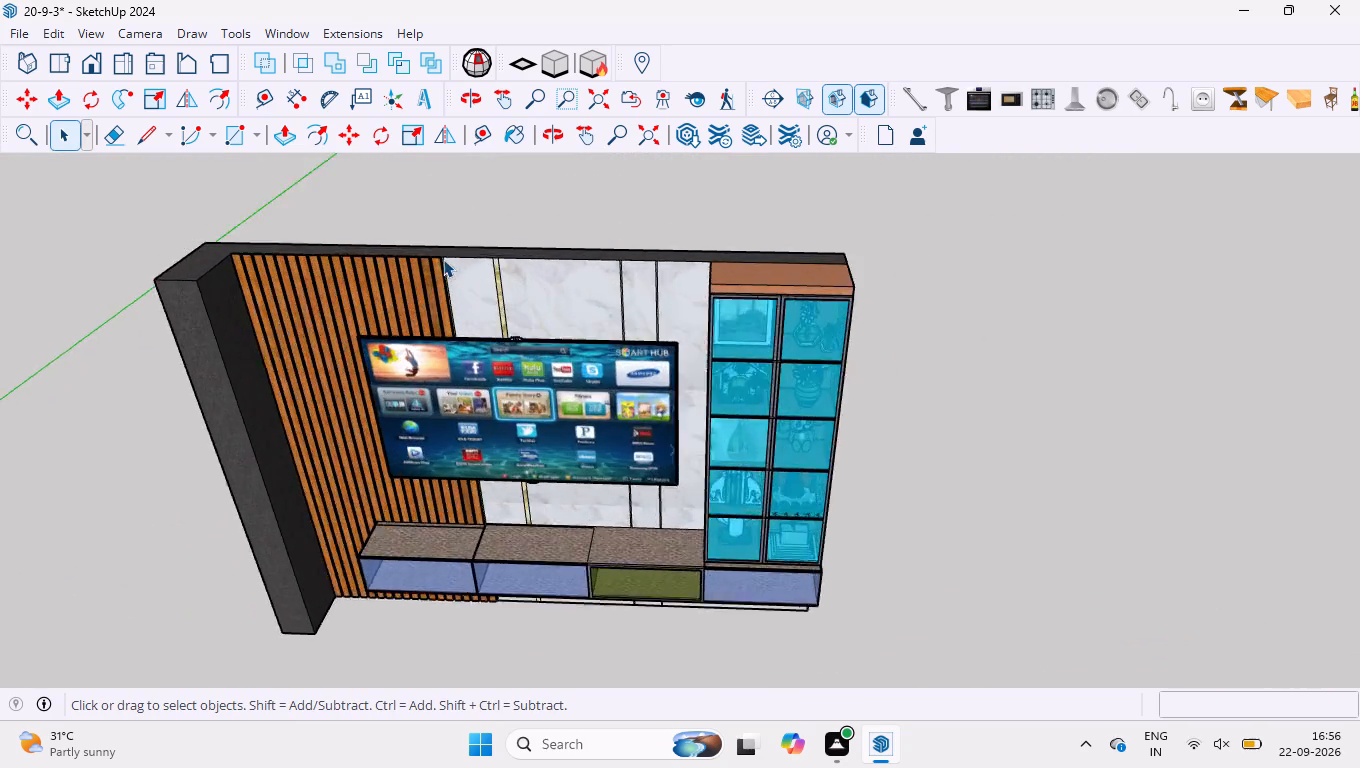
scroll(443, 259, "up", 18)
scroll(443, 251, "up", 11)
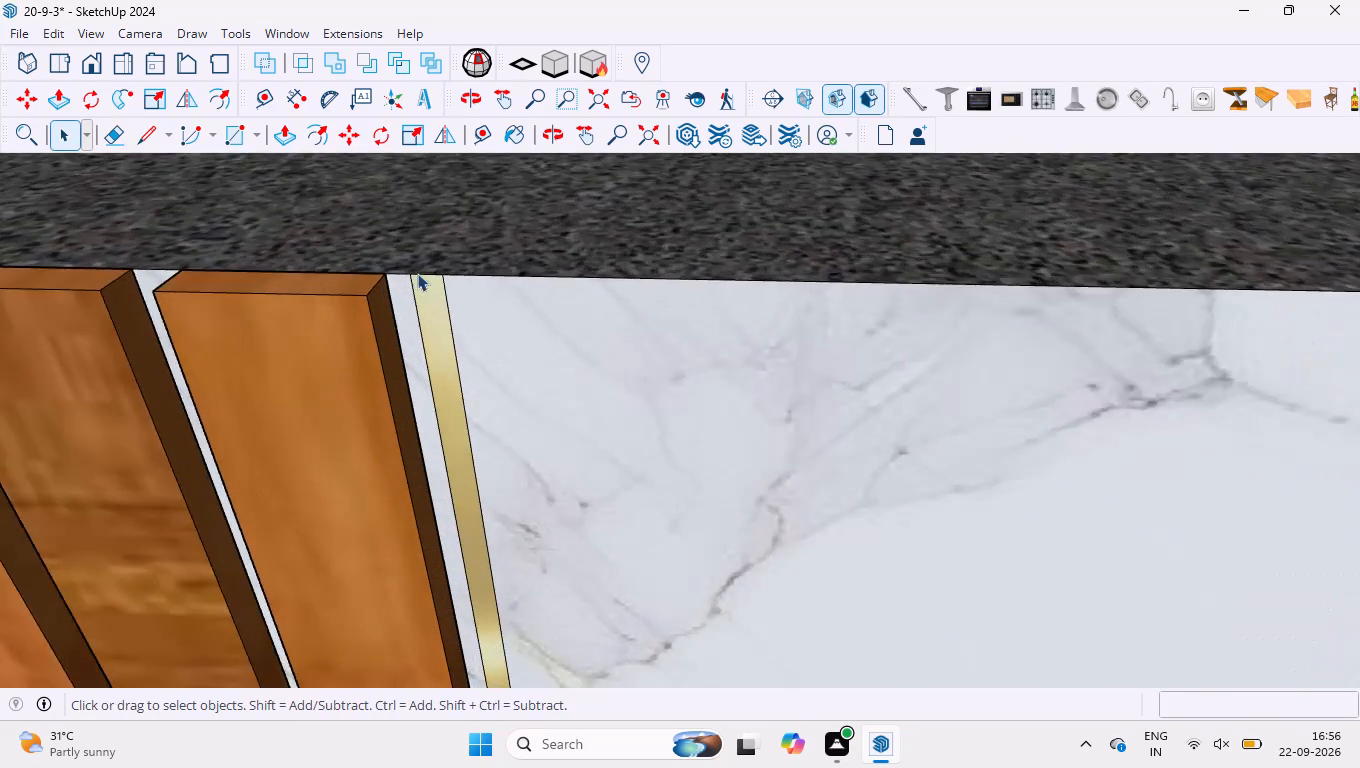
scroll(417, 273, "up", 4)
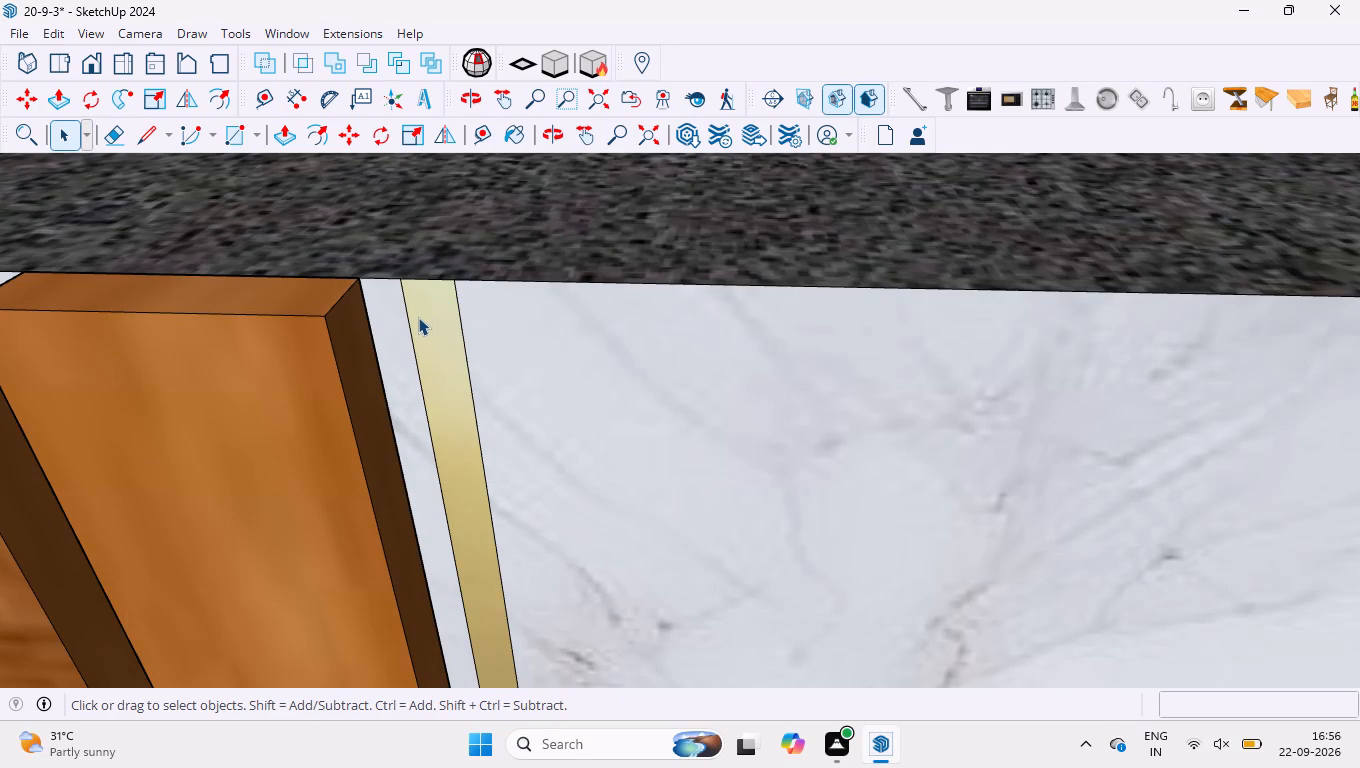
left_click(447, 353)
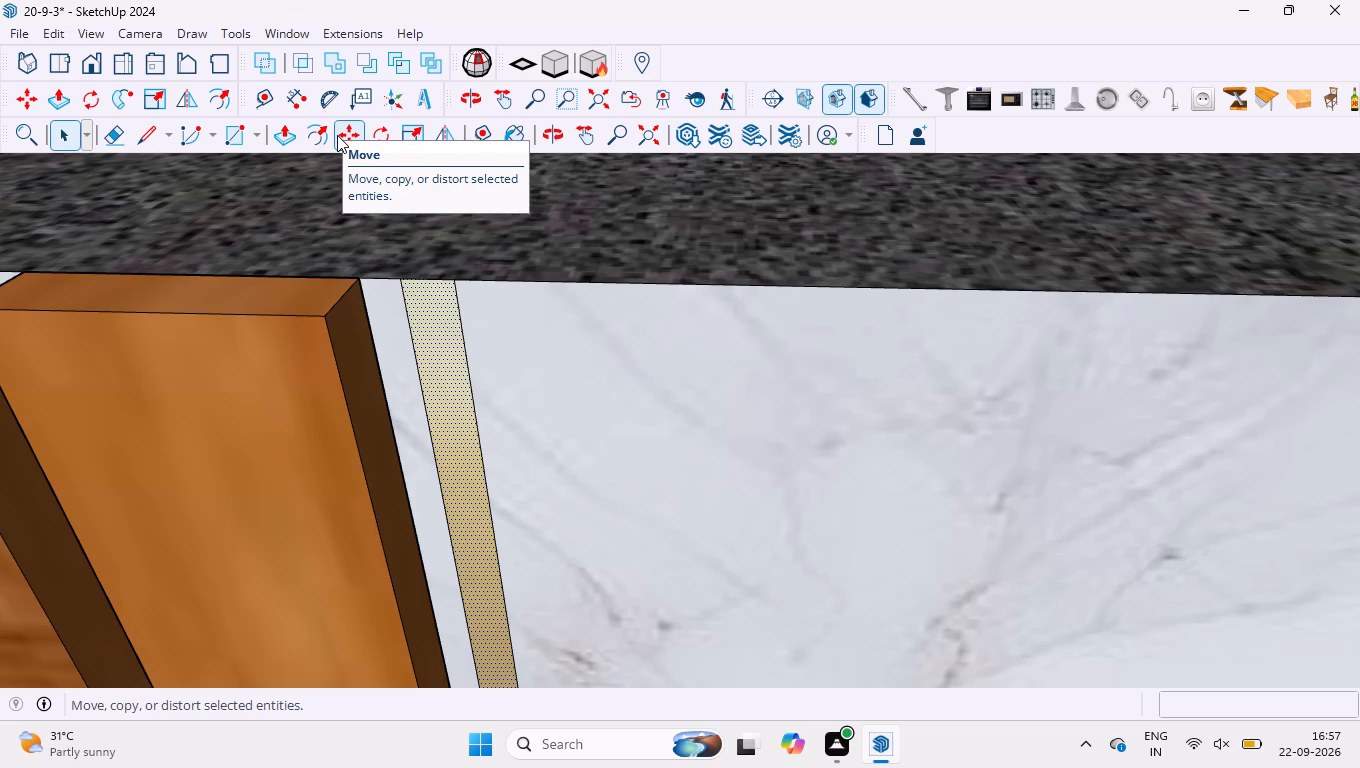
scroll(340, 138, "down", 3)
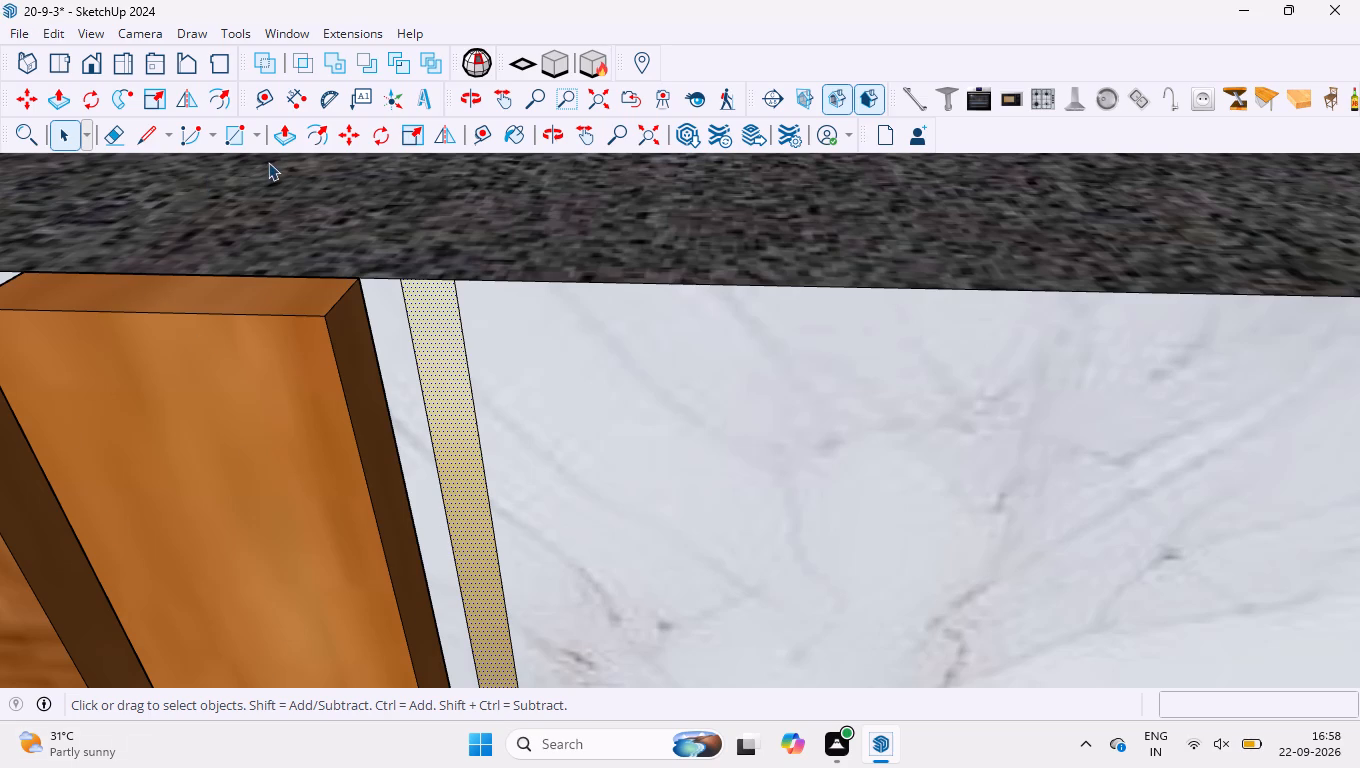
left_click(288, 145)
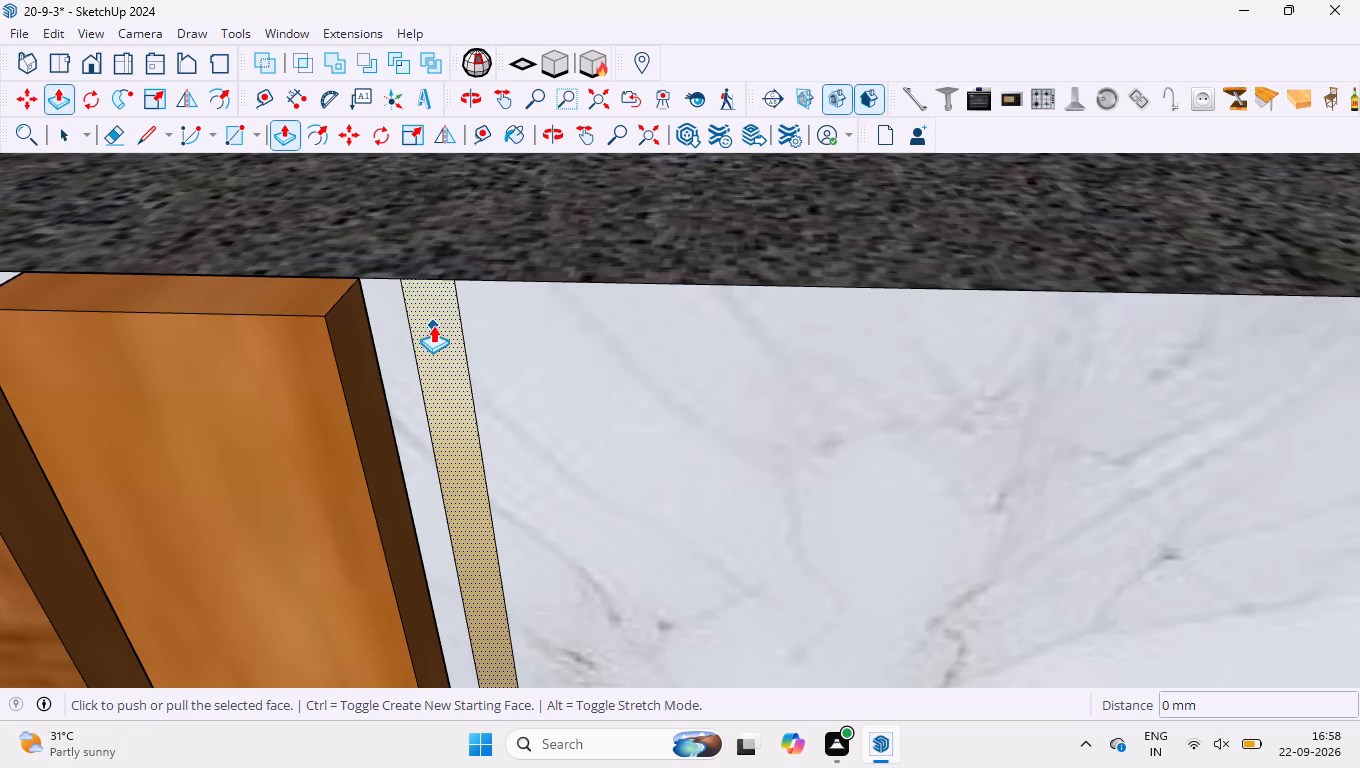
left_click(434, 325)
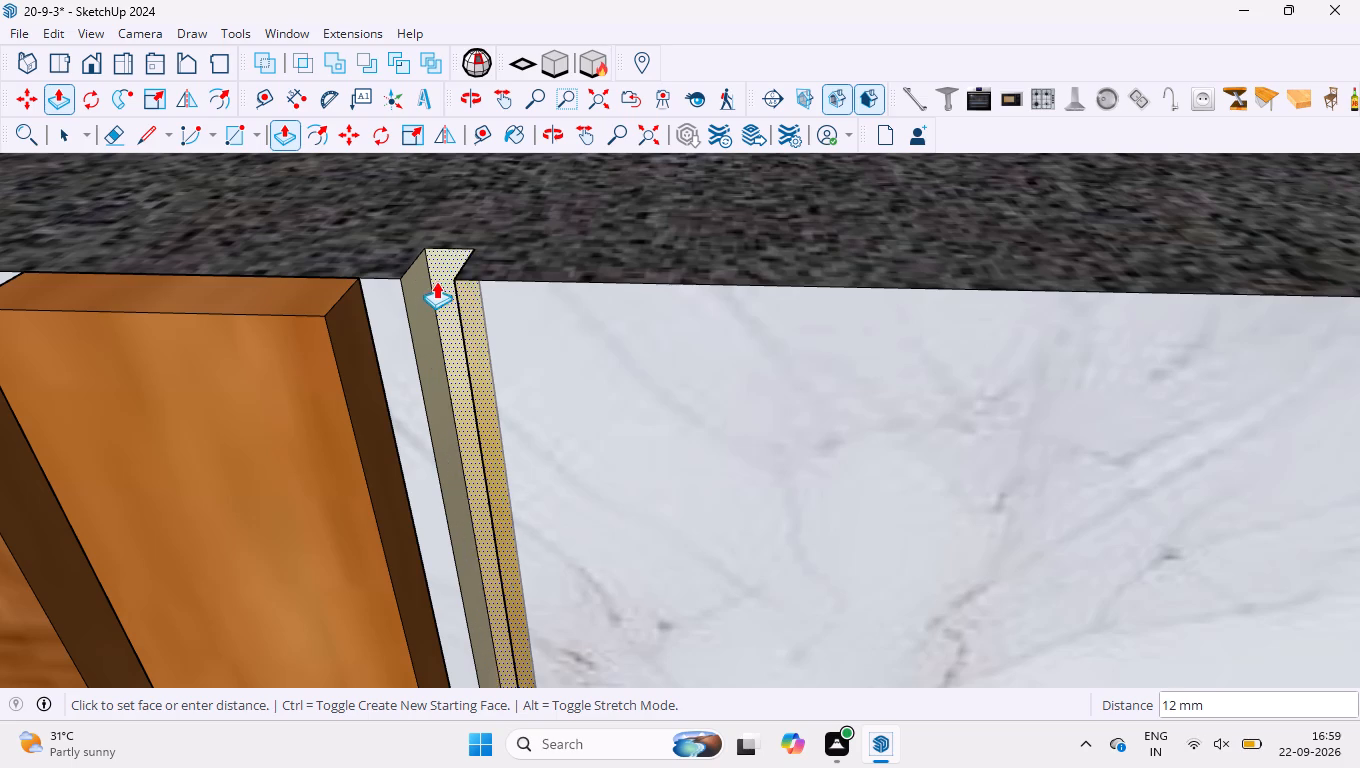
scroll(421, 302, "down", 1)
scroll(415, 244, "up", 6)
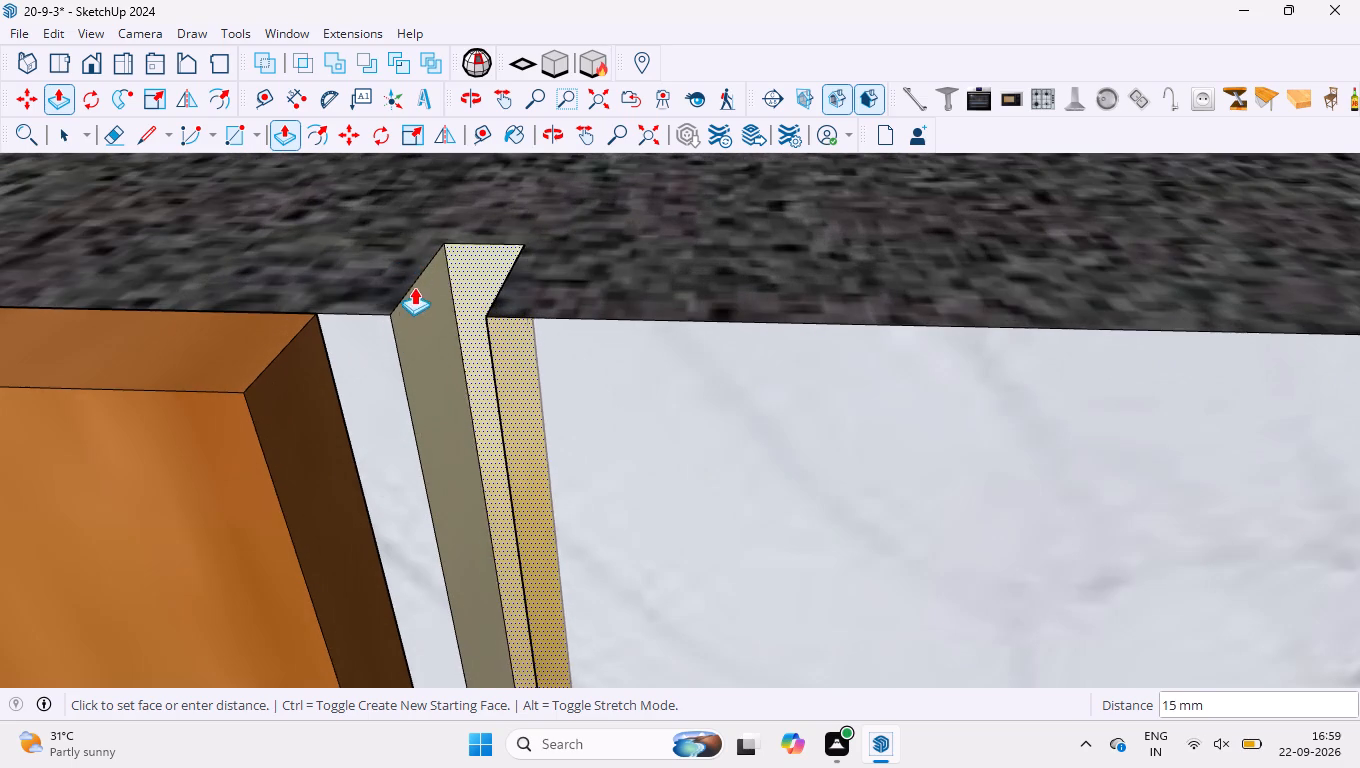
middle_click_drag(412, 298, 466, 315)
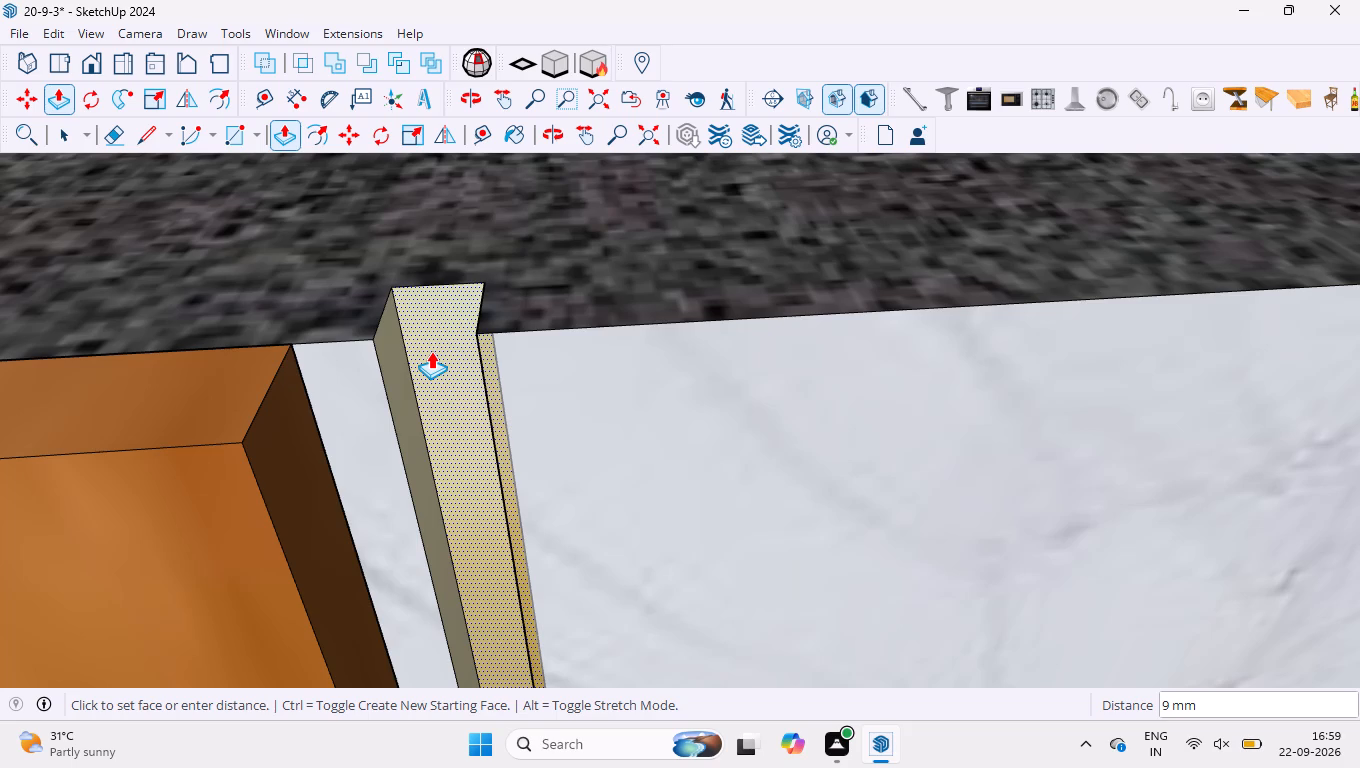
key("6")
key("BackSpace")
key("4")
key("Return")
Push/Pull the wide gold strip on the marble panel above the TV outward by 4 mm.
scroll(404, 311, "down", 12)
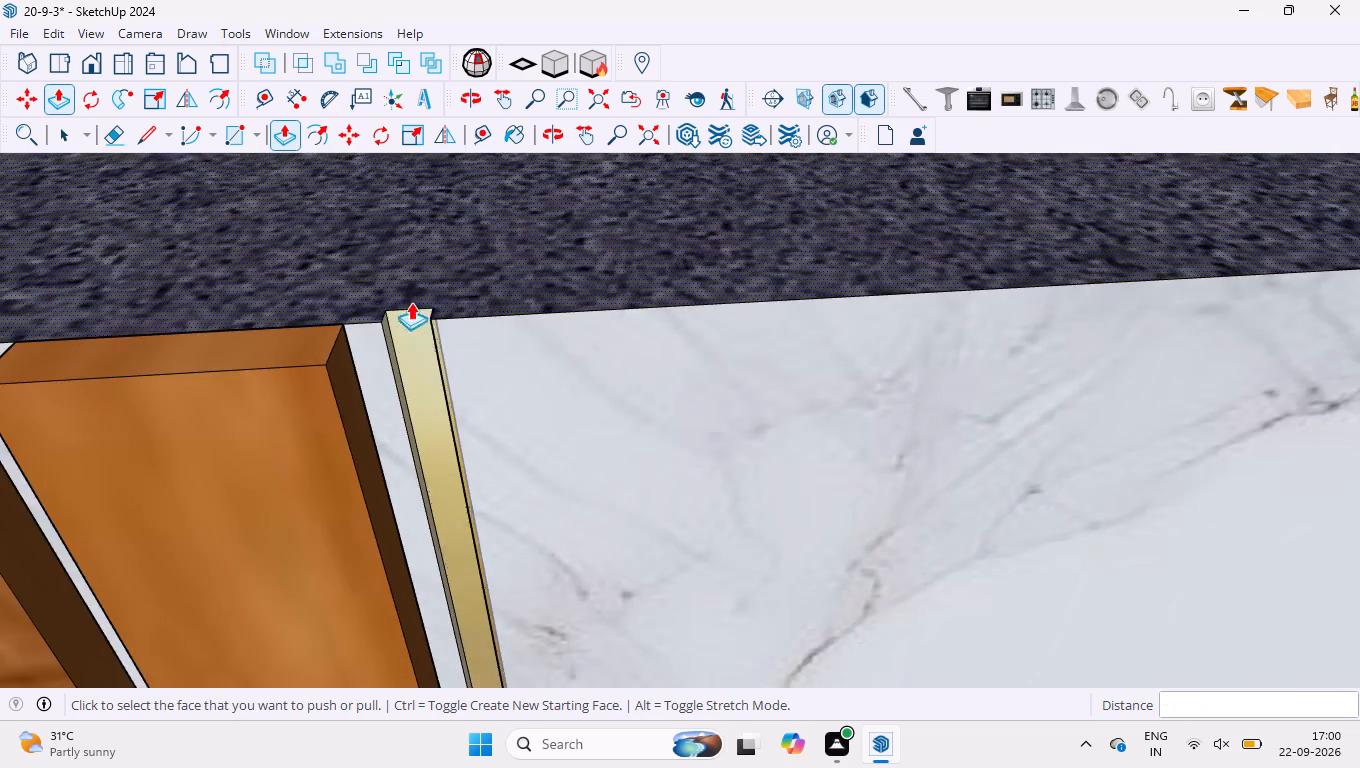
scroll(411, 302, "down", 1)
middle_click_drag(466, 386, 478, 255)
scroll(469, 252, "down", 8)
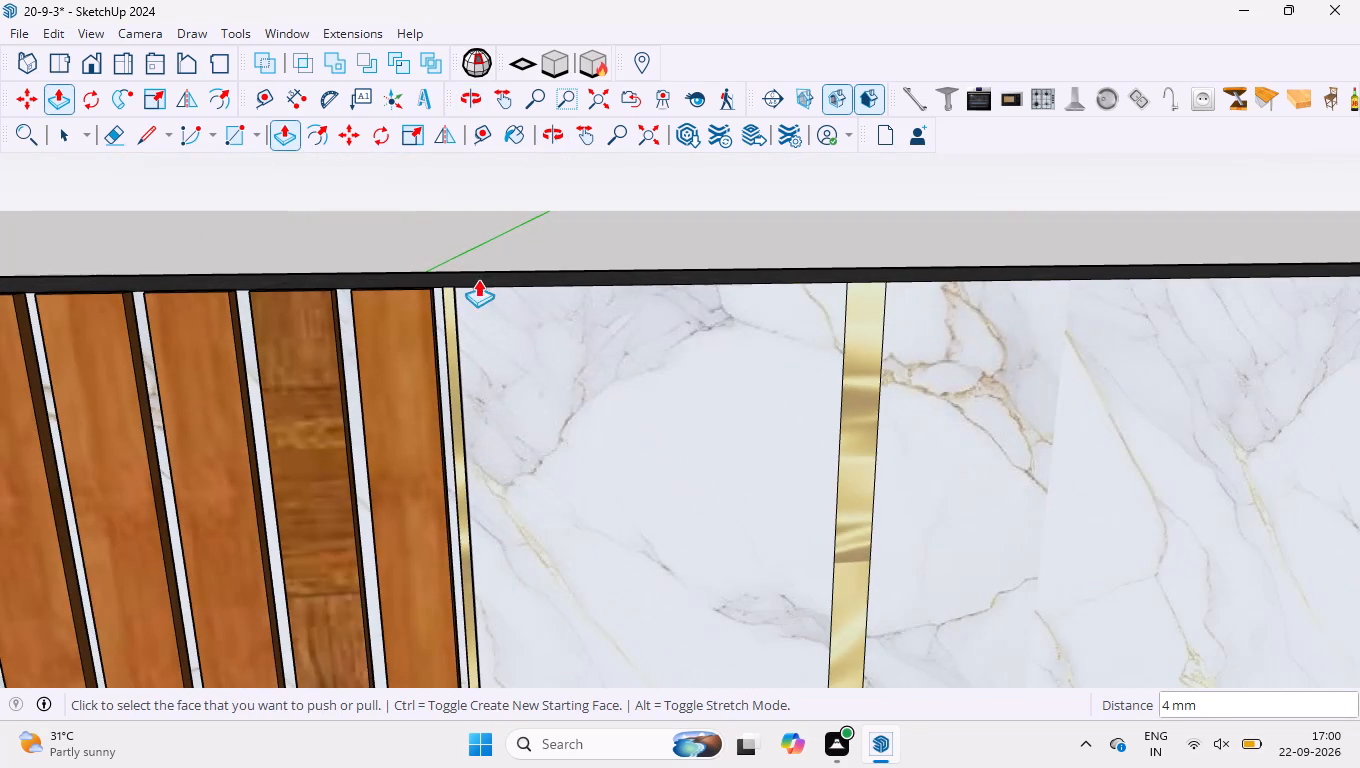
scroll(941, 266, "up", 9)
scroll(716, 559, "down", 7)
middle_click_drag(754, 385, 756, 457)
scroll(734, 316, "up", 6)
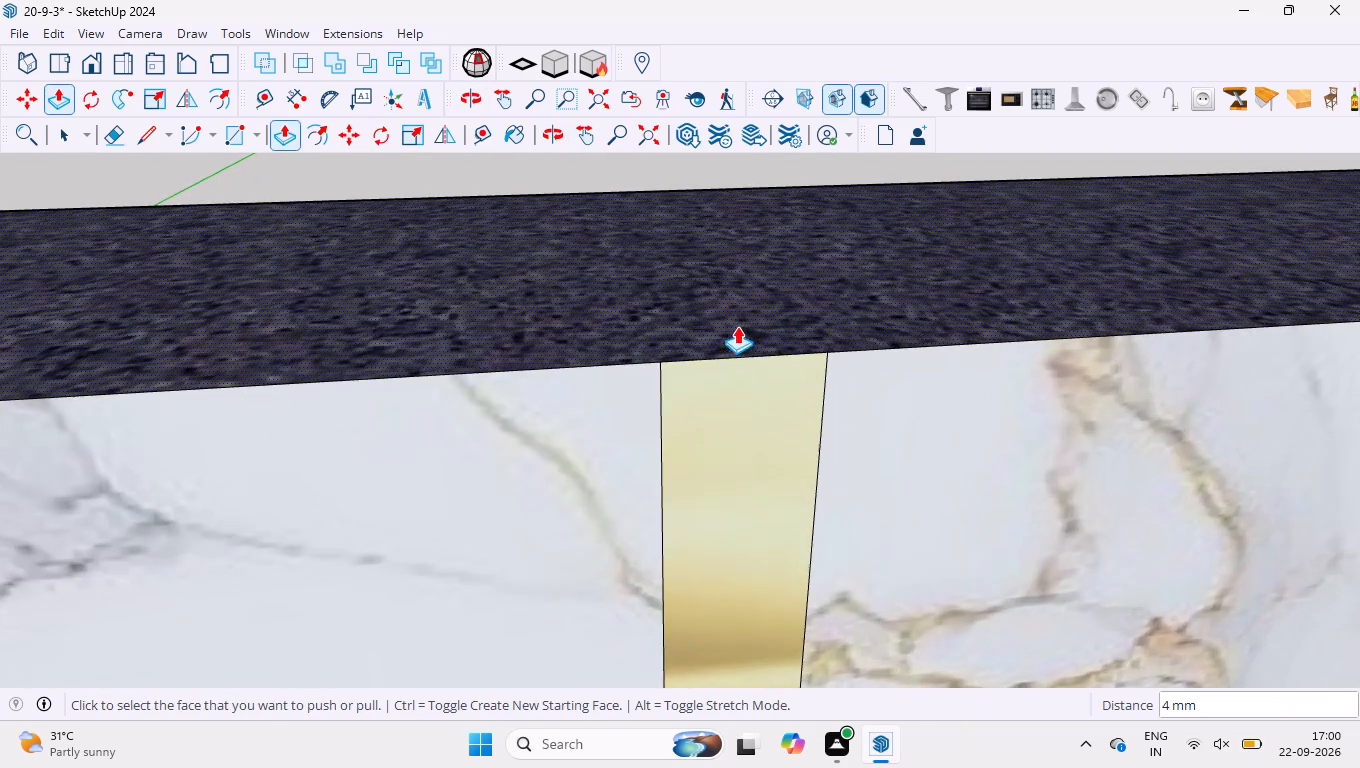
scroll(720, 337, "up", 3)
left_click(724, 394)
key("4")
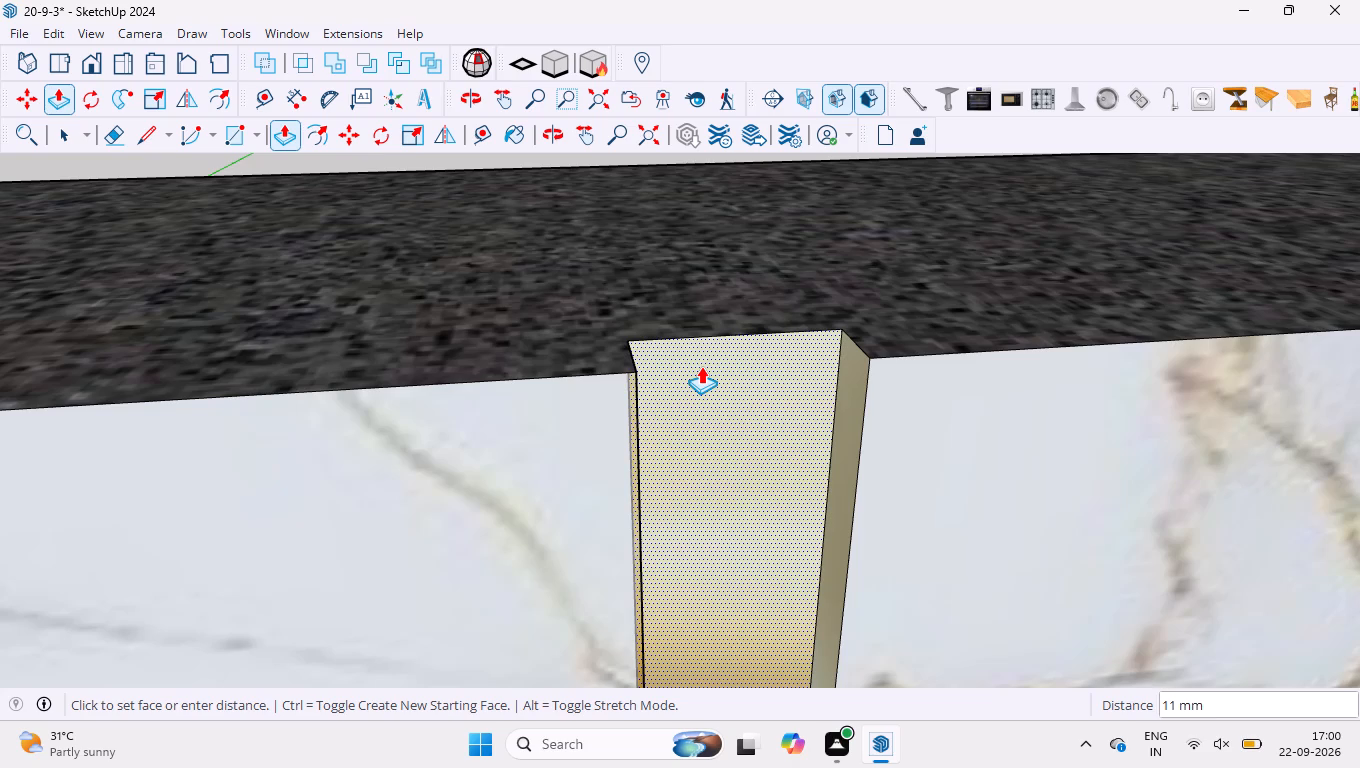
key("Return")
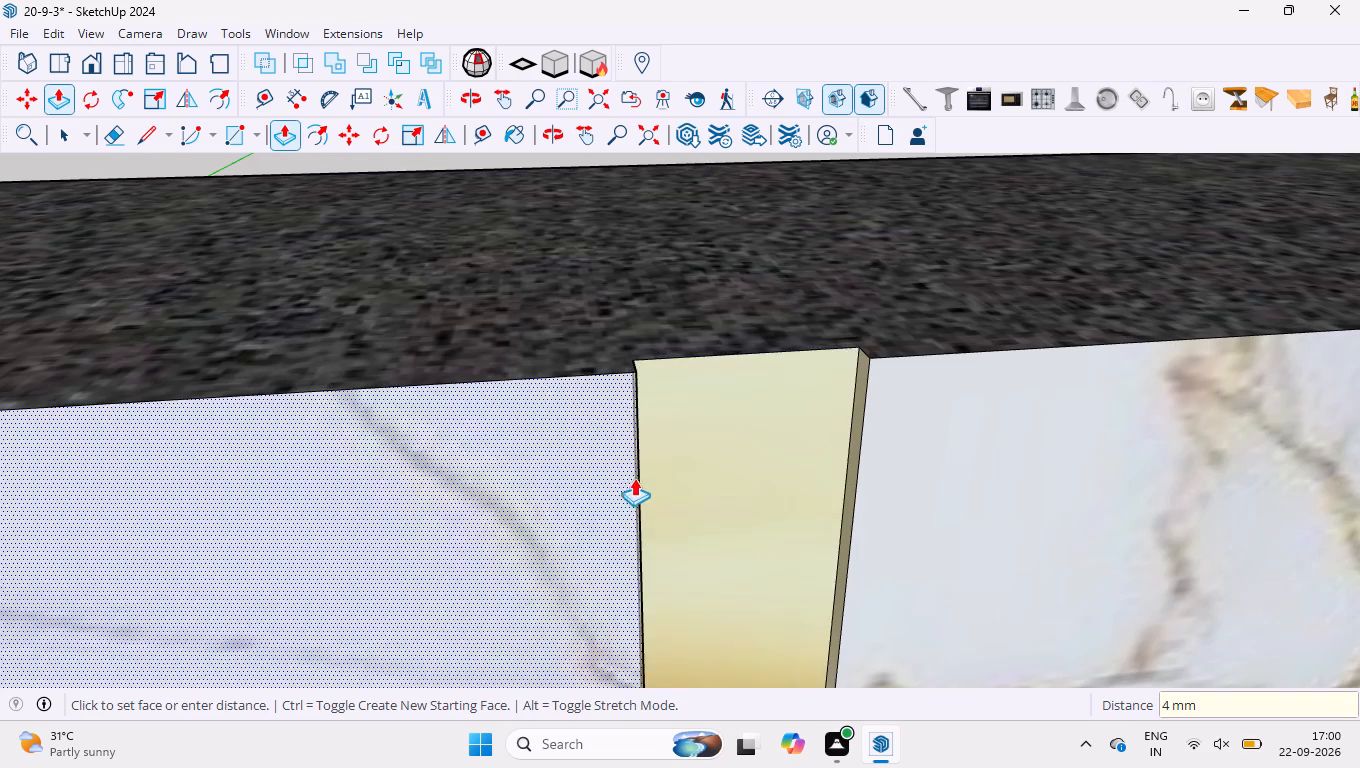
Push/Pull the thin gold strip nearest the glass cabinet outward by the same 4 mm.
scroll(642, 388, "down", 4)
scroll(616, 287, "down", 17)
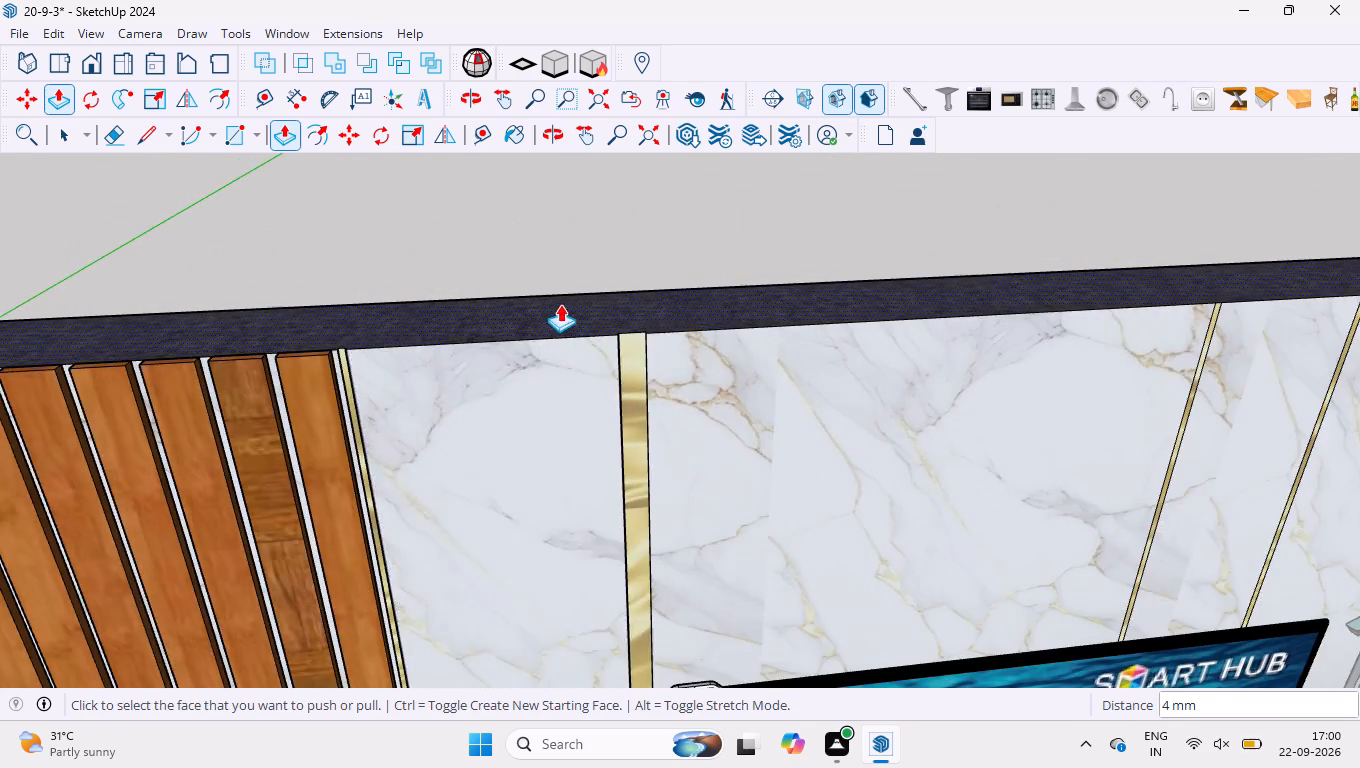
scroll(559, 305, "down", 5)
scroll(1168, 339, "up", 3)
scroll(1005, 280, "up", 13)
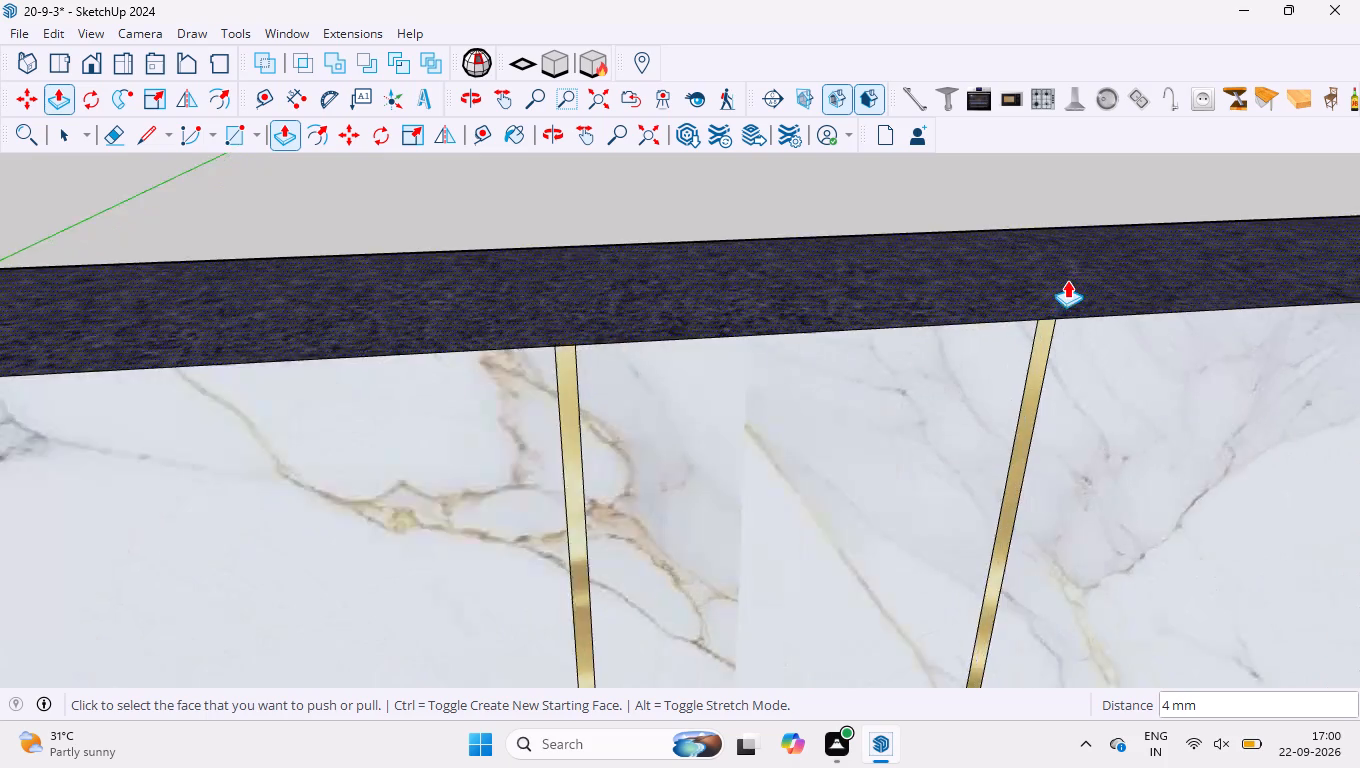
scroll(1067, 280, "up", 6)
double_click(1037, 356)
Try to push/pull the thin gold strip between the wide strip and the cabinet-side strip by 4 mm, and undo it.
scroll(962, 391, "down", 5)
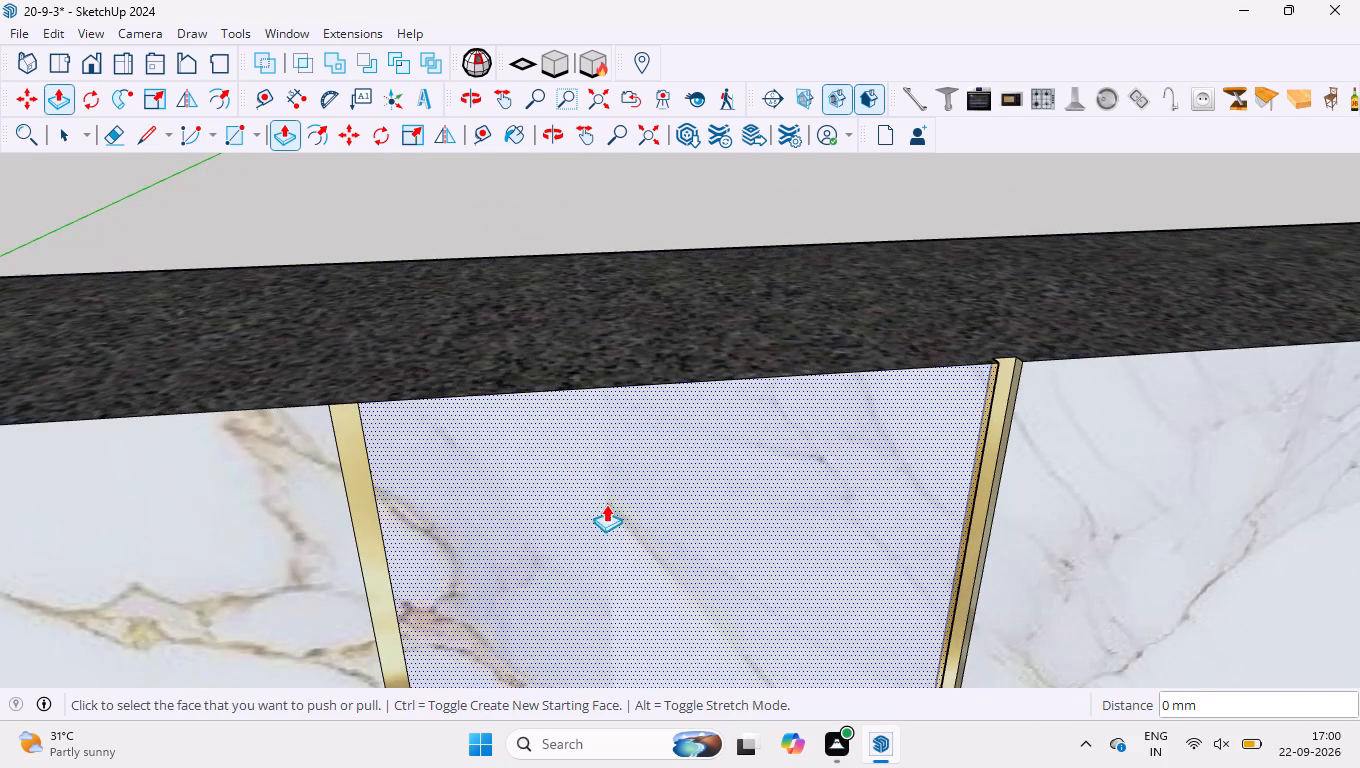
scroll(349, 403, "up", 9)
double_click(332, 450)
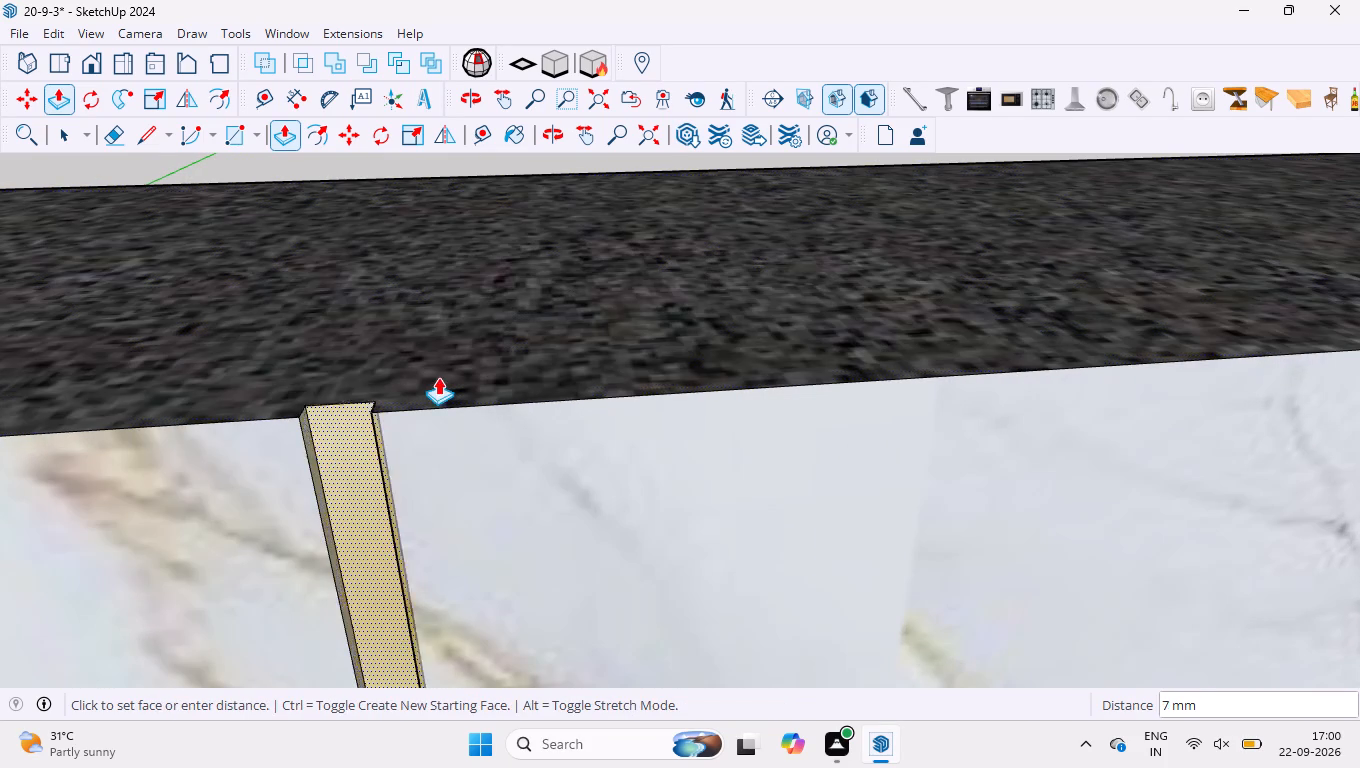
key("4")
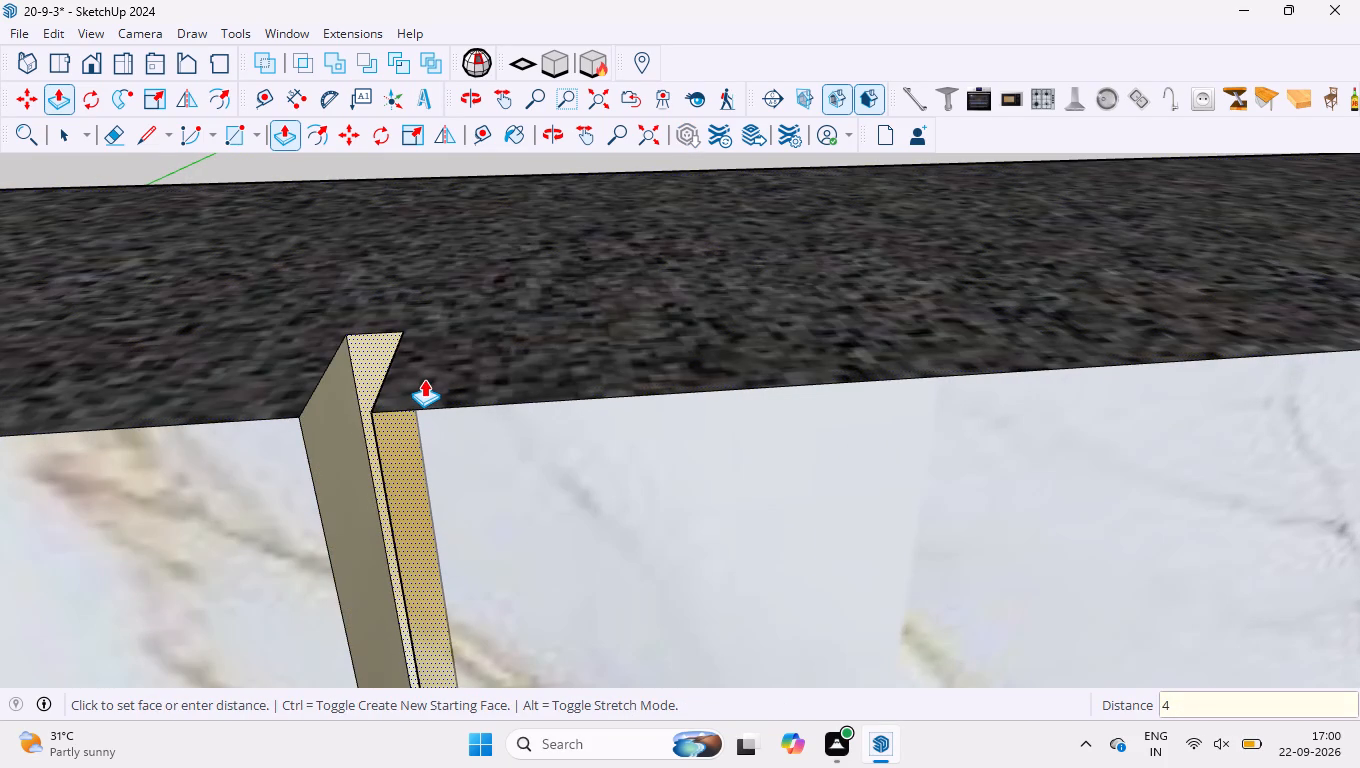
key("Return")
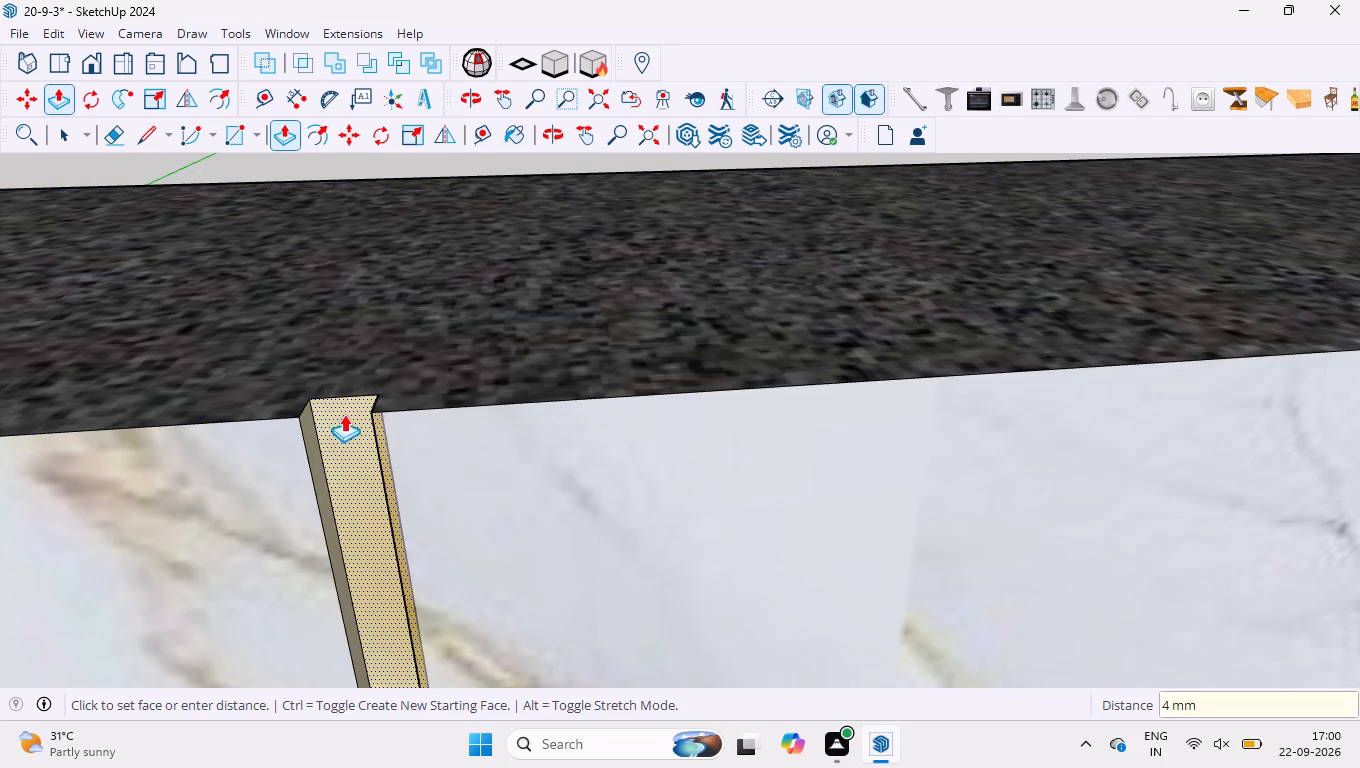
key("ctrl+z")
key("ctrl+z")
Push/Pull the thin gold strip between the wide strip and the cabinet-side strip outward by 4 mm.
left_click(339, 425)
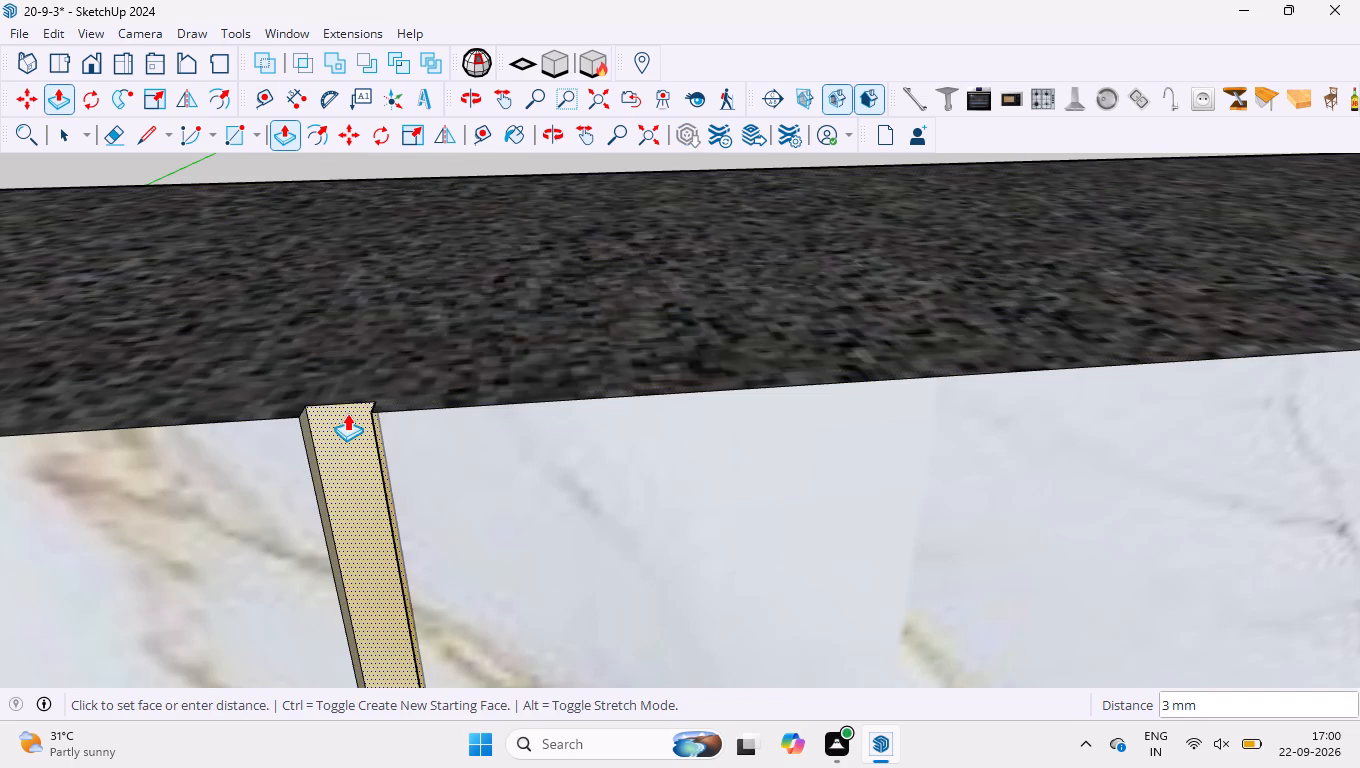
key("4")
key("Return")
key("space")
scroll(354, 398, "down", 2)
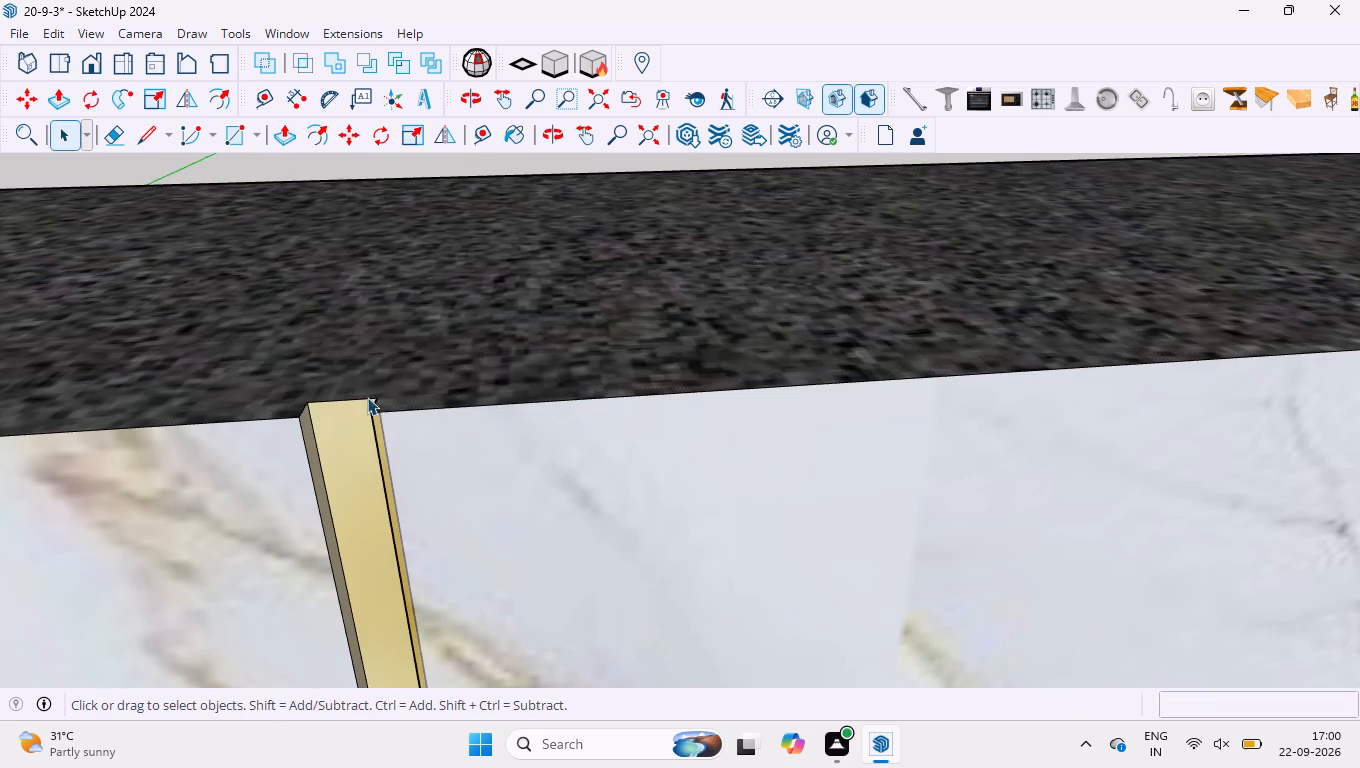
Save the TV wall unit model under its existing file name.
scroll(367, 397, "down", 12)
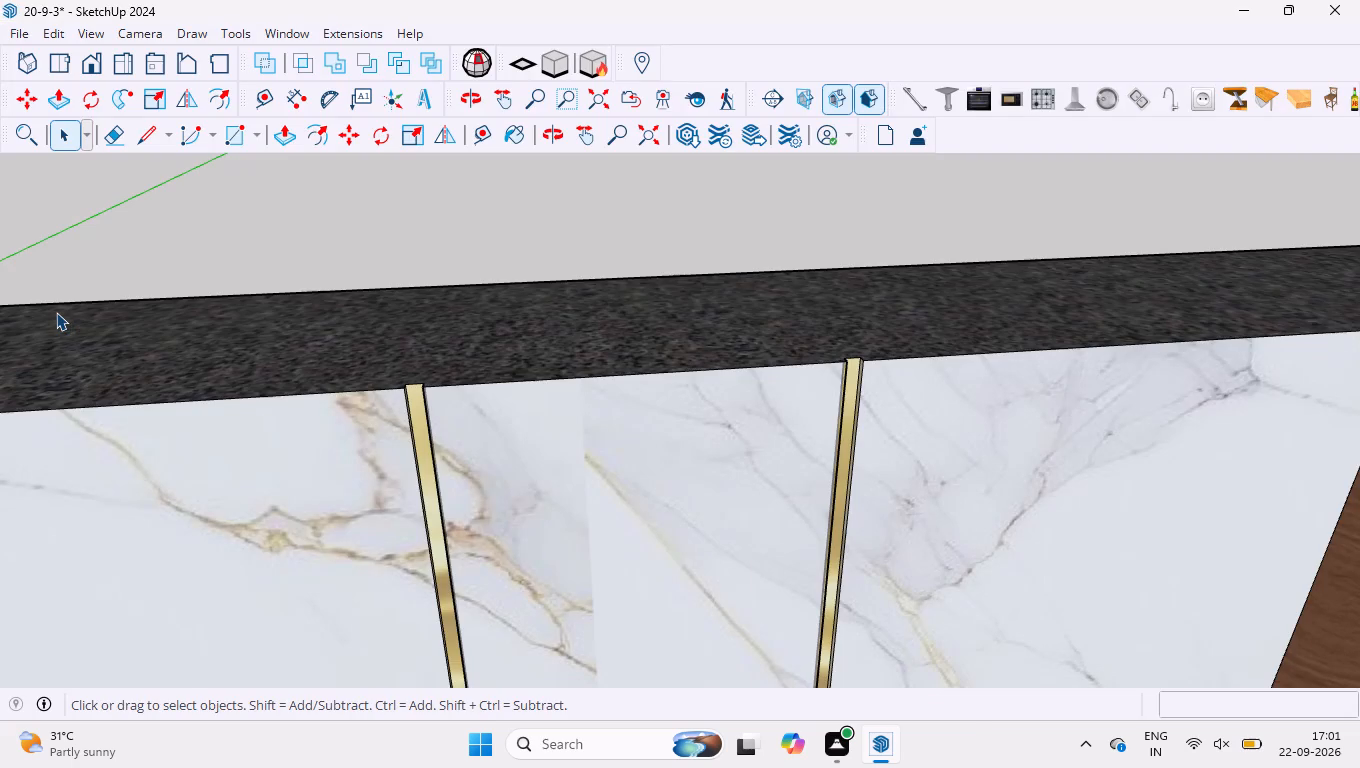
key("ctrl+s")
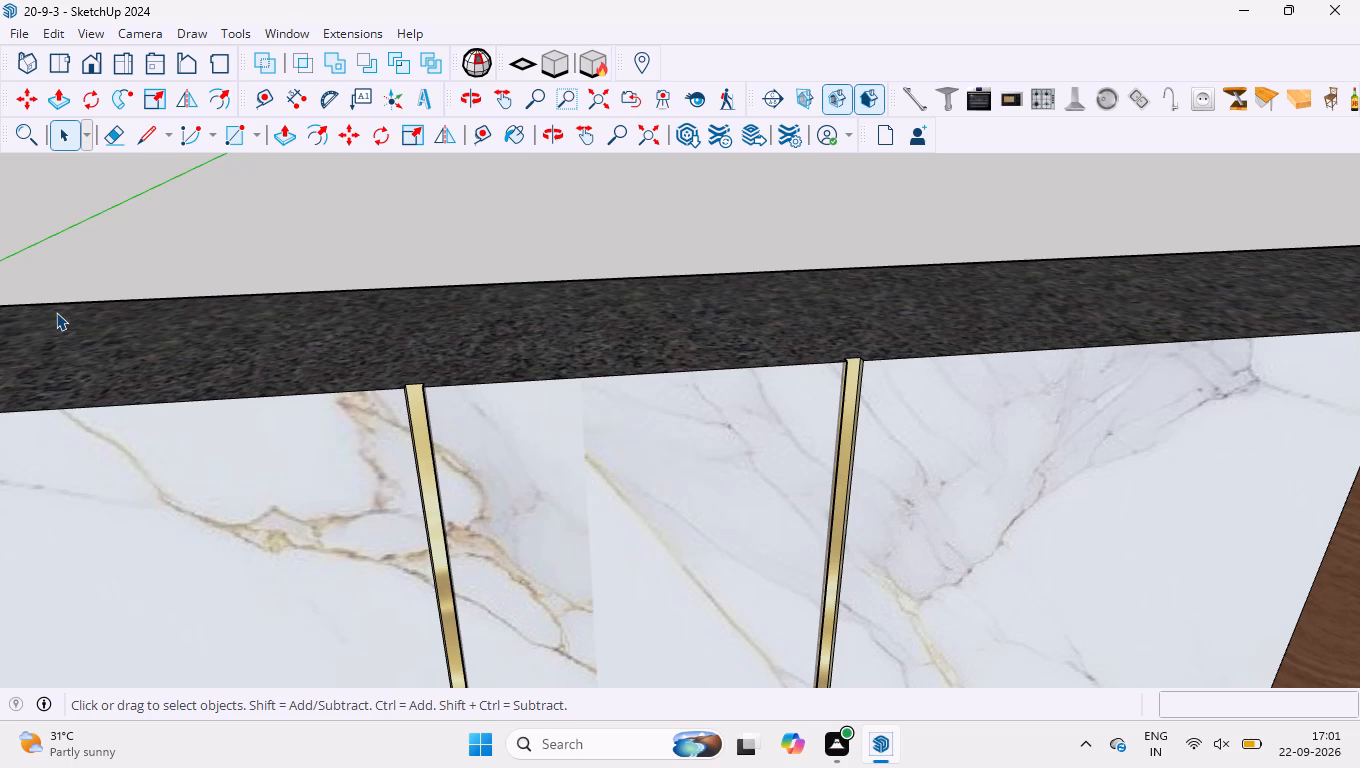
Examine the whole TV wall unit from the front, including the marble panel with its raised gold strips.
scroll(300, 449, "down", 5)
scroll(373, 334, "down", 8)
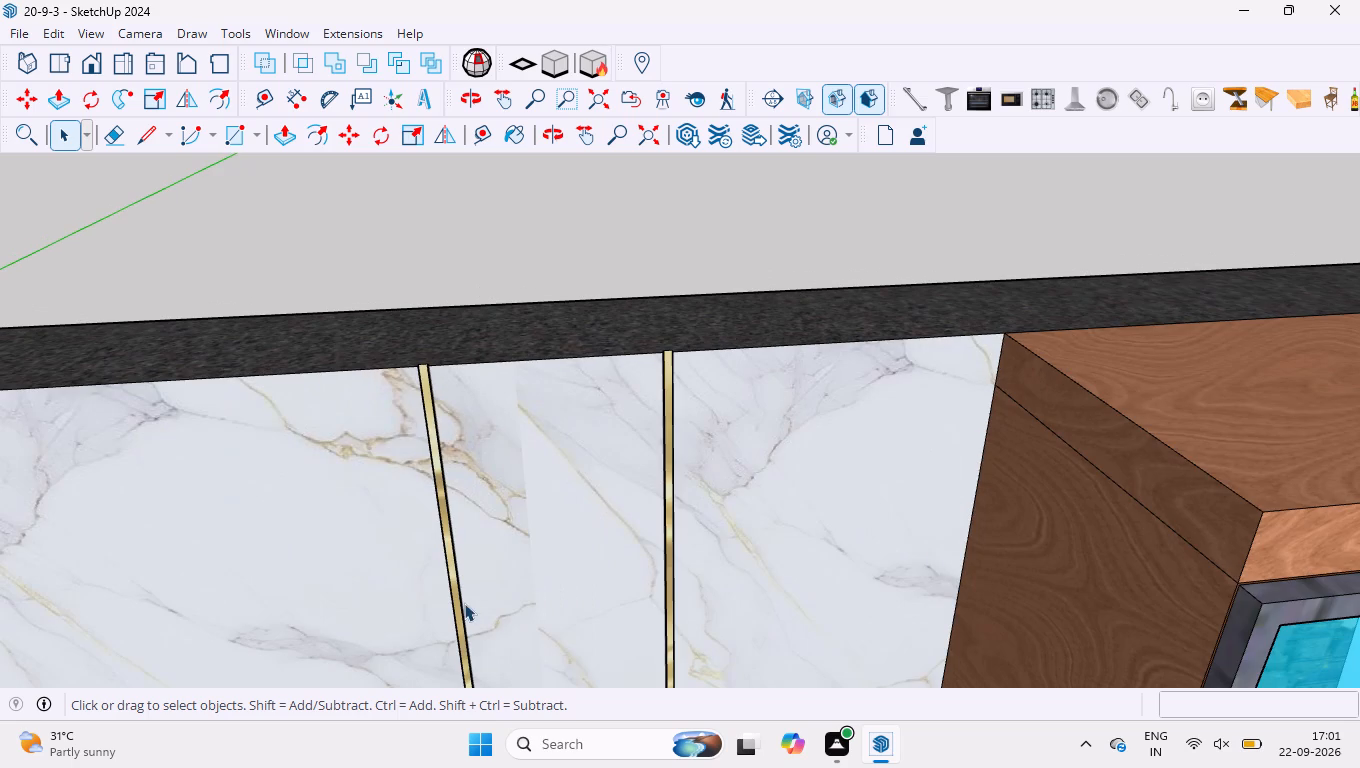
scroll(1125, 0, "down", 20)
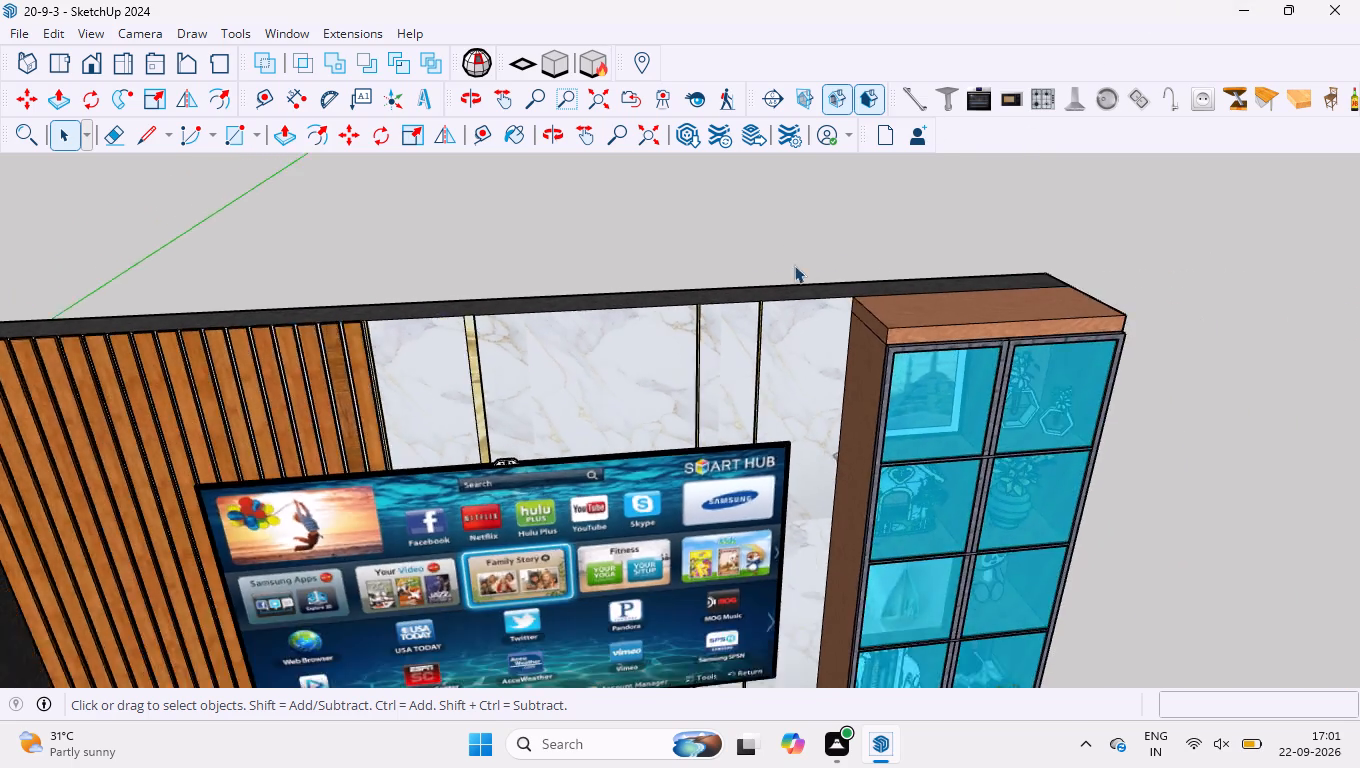
scroll(794, 265, "down", 9)
middle_click_drag(772, 412, 733, 284)
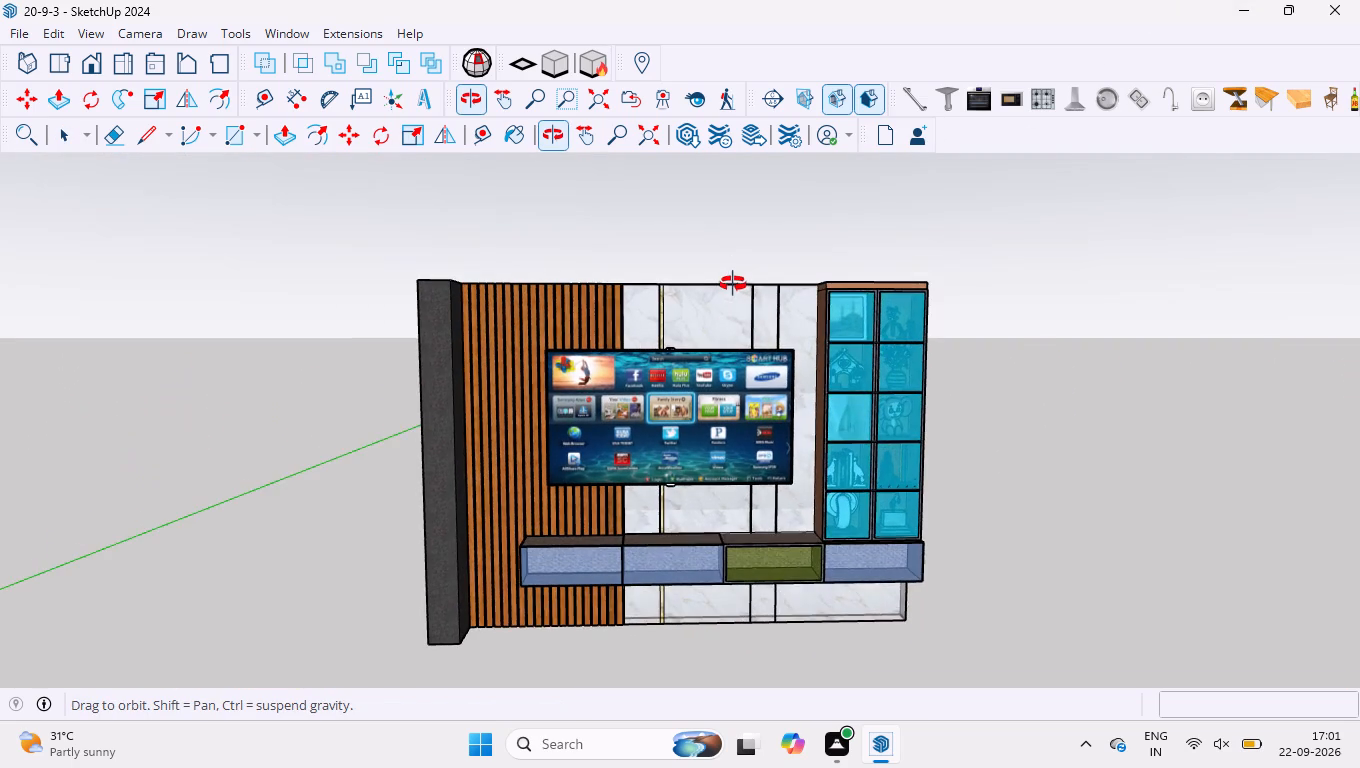
middle_click_drag(733, 284, 732, 284)
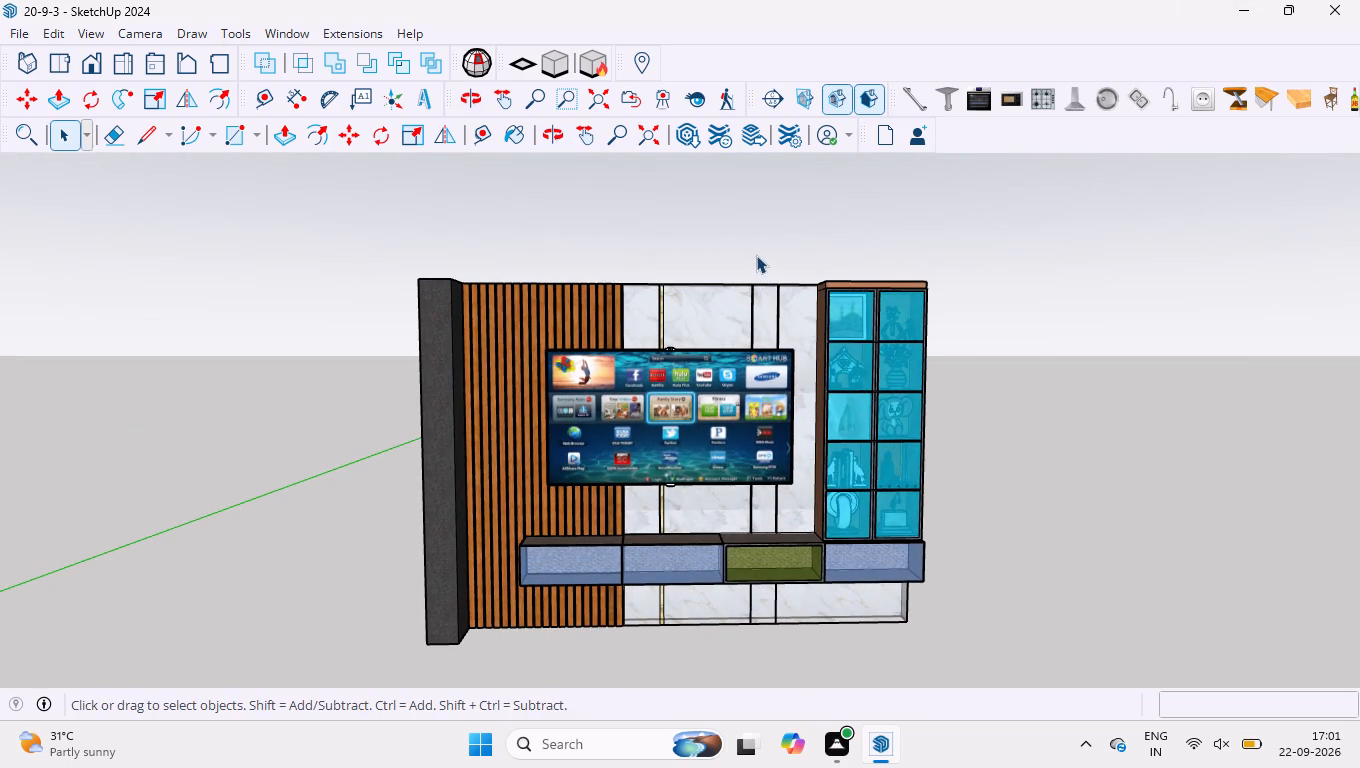
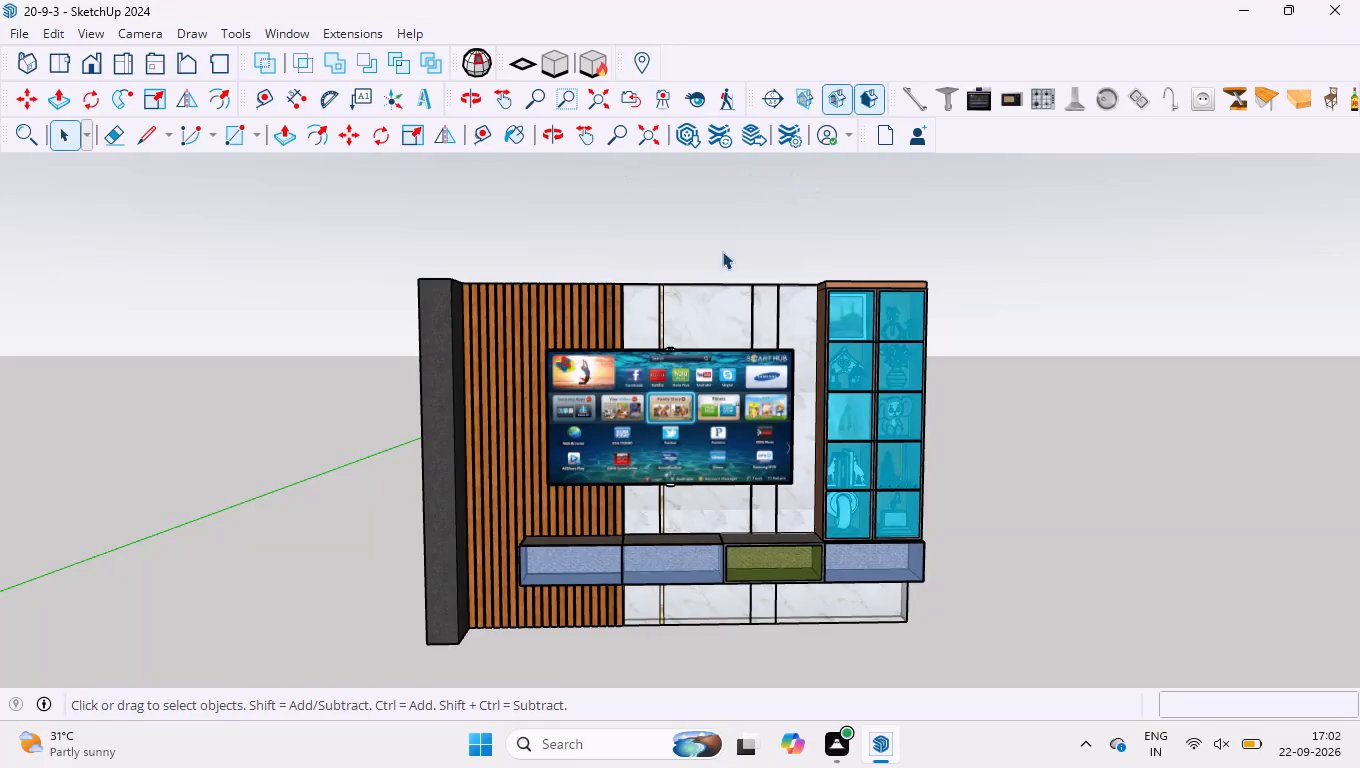
Examine the TV wall unit from the front, above and the cabinet side, including the lower marble panel and its end.
scroll(717, 326, "down", 4)
scroll(842, 387, "up", 3)
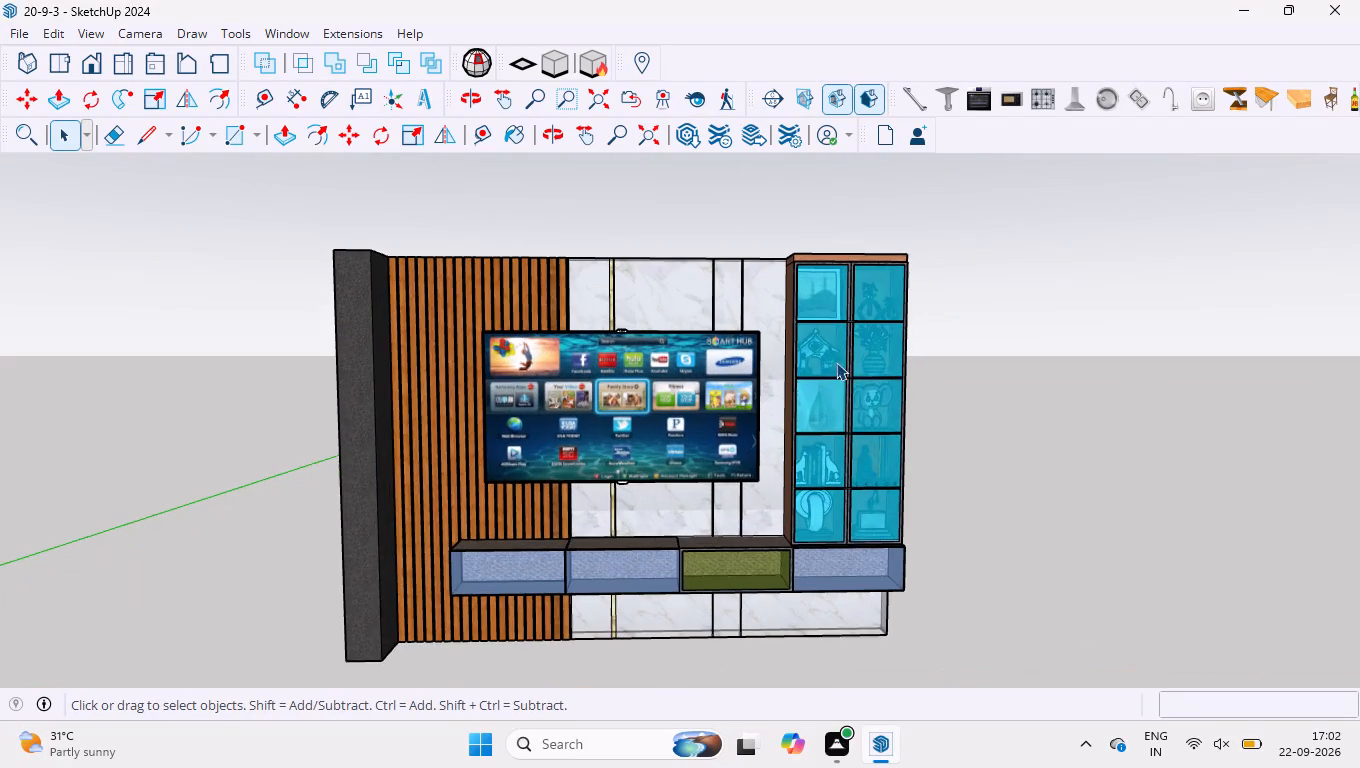
scroll(817, 312, "up", 1)
scroll(852, 389, "down", 7)
middle_click_drag(781, 376, 943, 641)
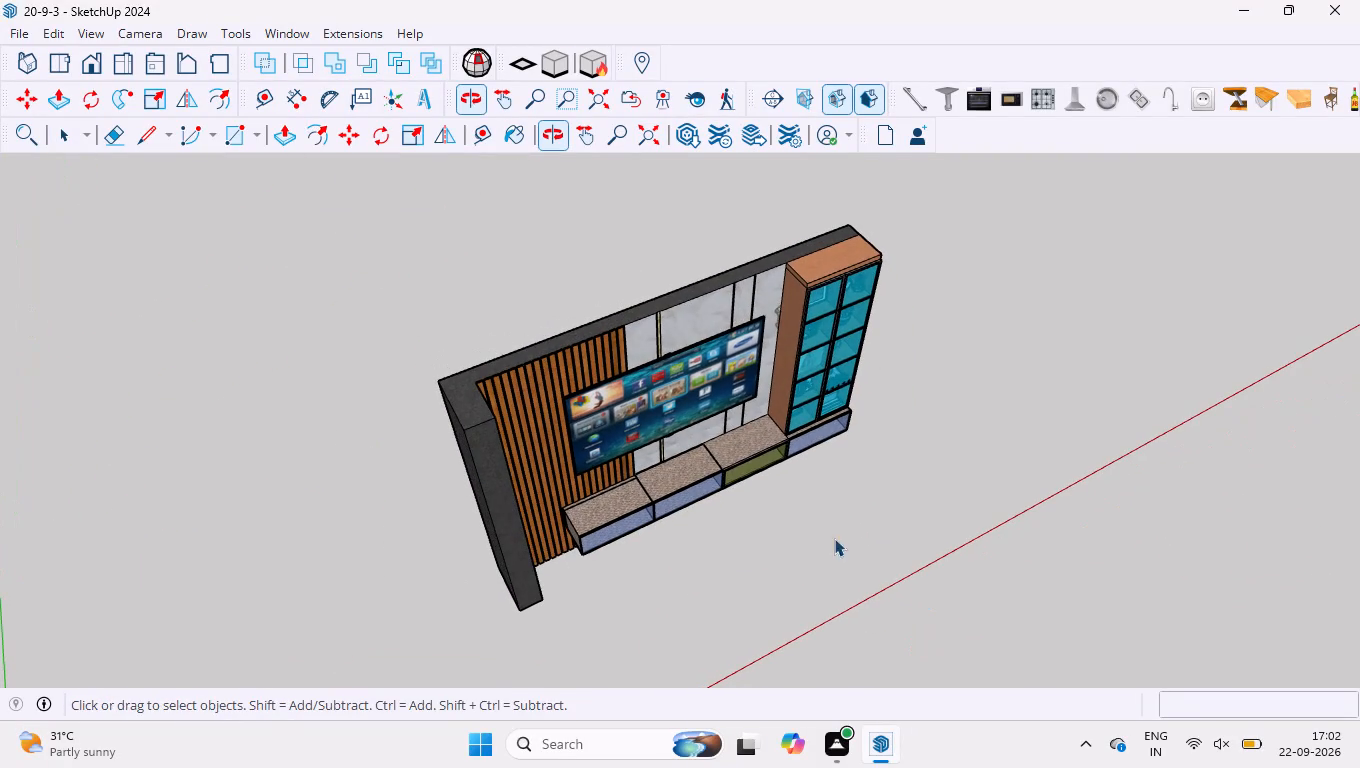
left_click(91, 58)
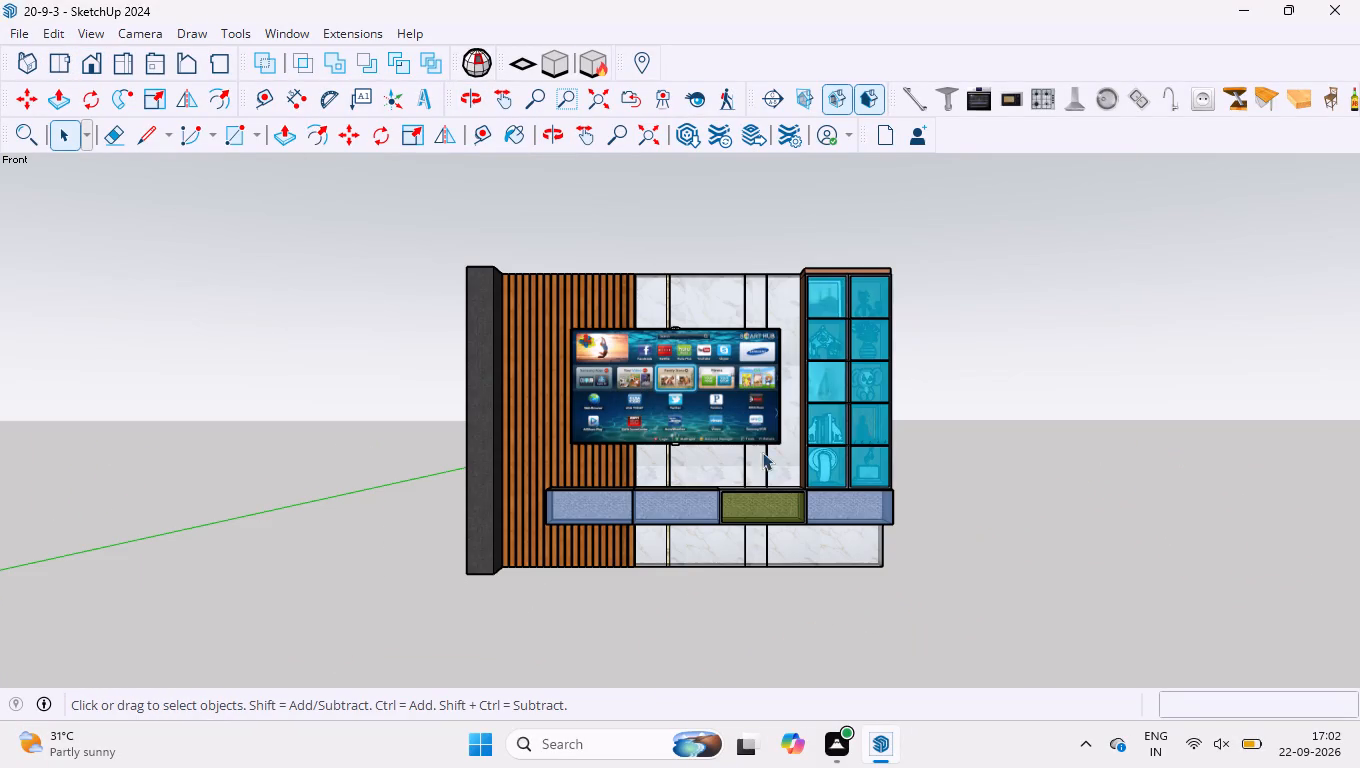
scroll(886, 551, "up", 7)
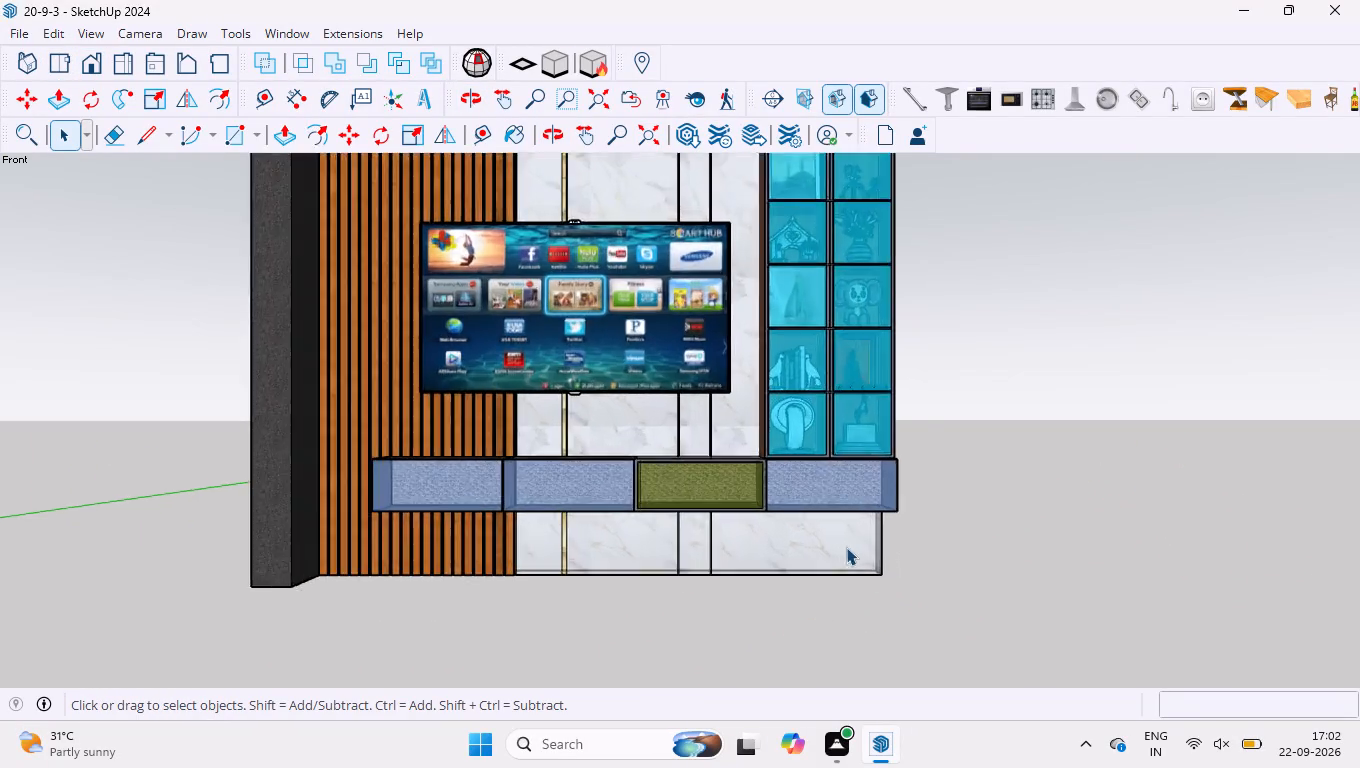
scroll(846, 547, "up", 8)
middle_click_drag(947, 581, 777, 609)
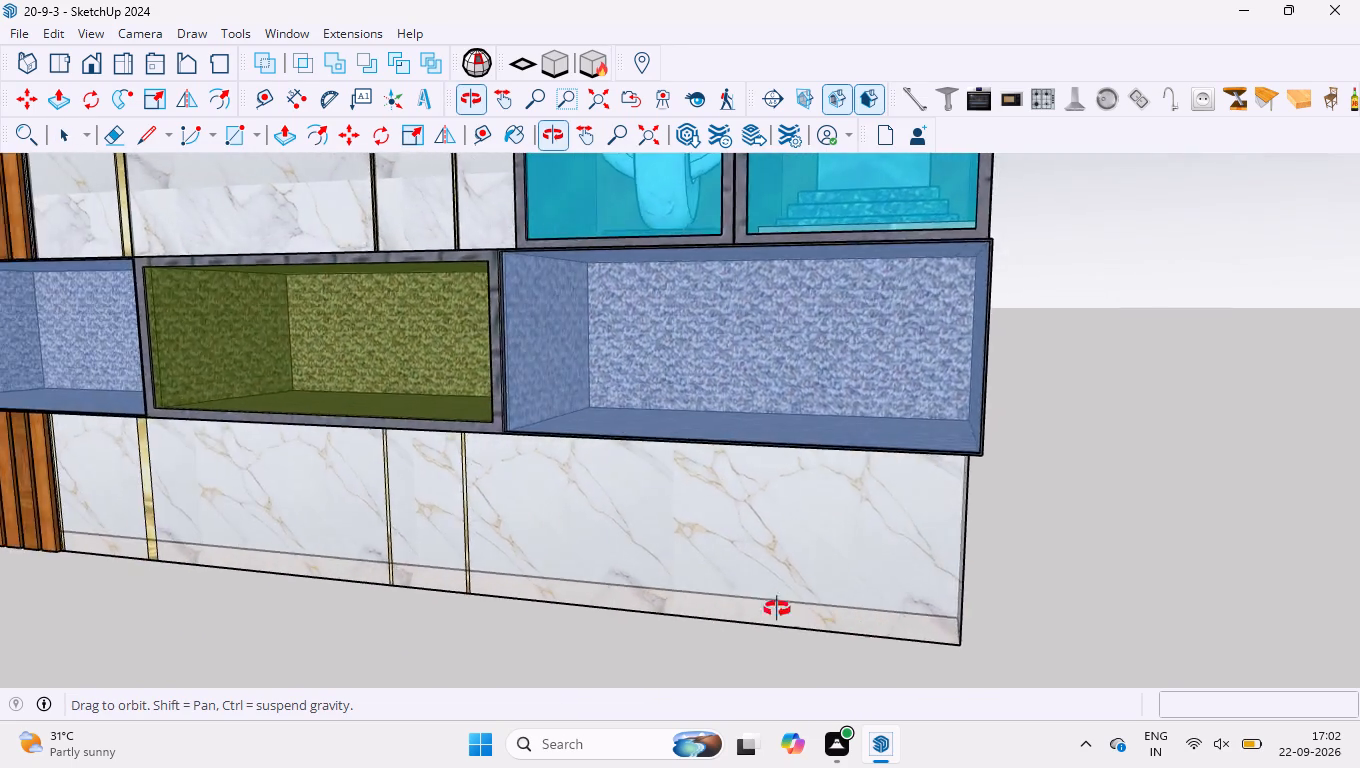
middle_click_drag(777, 609, 580, 559)
scroll(689, 533, "down", 3)
middle_click_drag(741, 543, 649, 545)
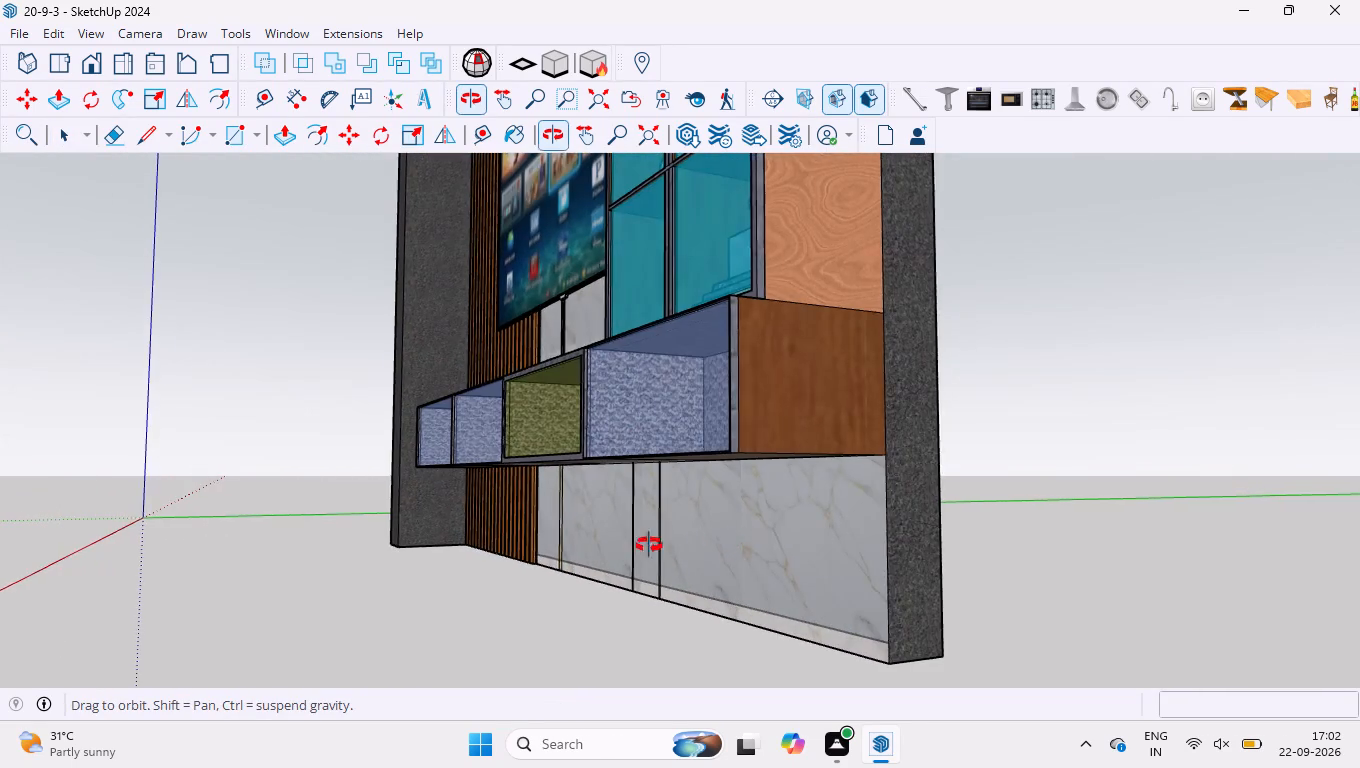
middle_click_drag(649, 545, 871, 575)
scroll(713, 579, "down", 4)
middle_click_drag(712, 580, 924, 488)
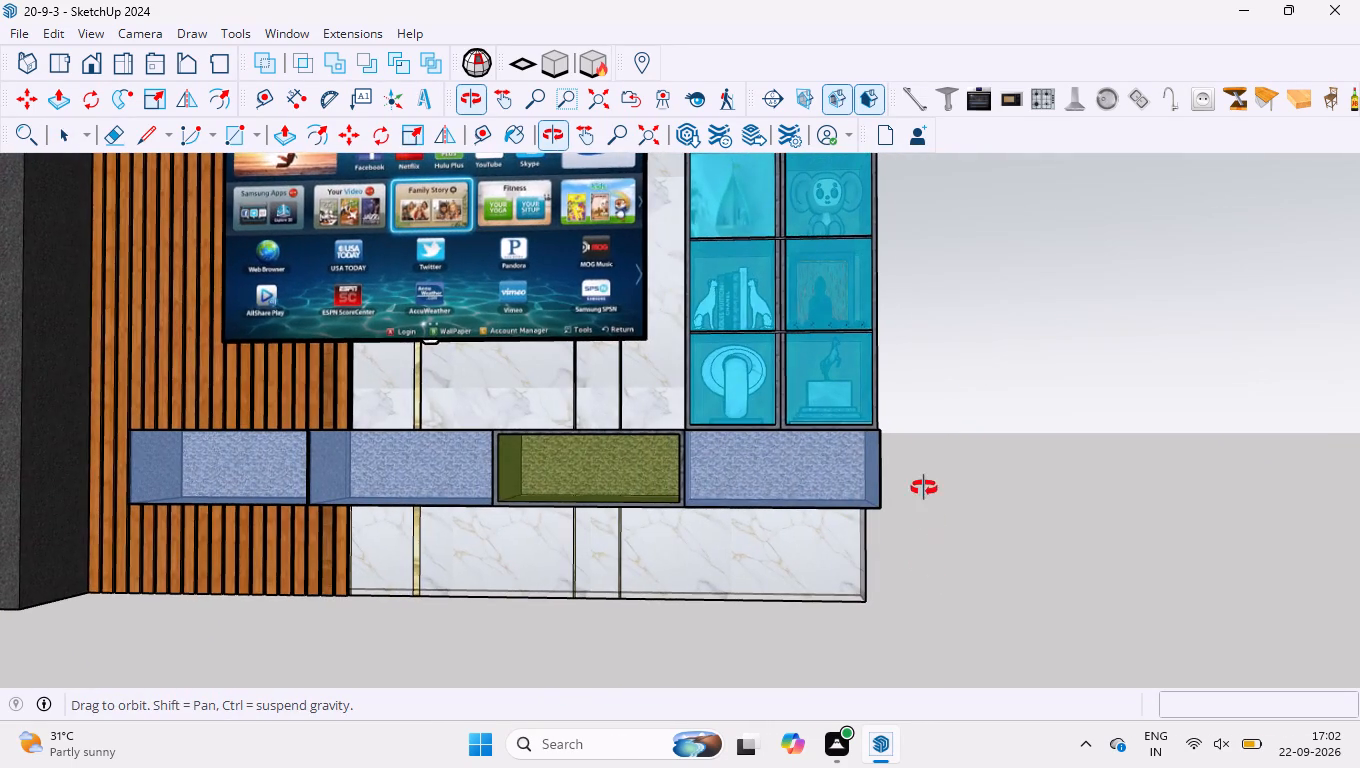
Draw a 3455 mm by 150 mm rectangle across the open underside of the back wall to close it.
middle_click_drag(924, 488, 960, 198)
scroll(910, 362, "down", 4)
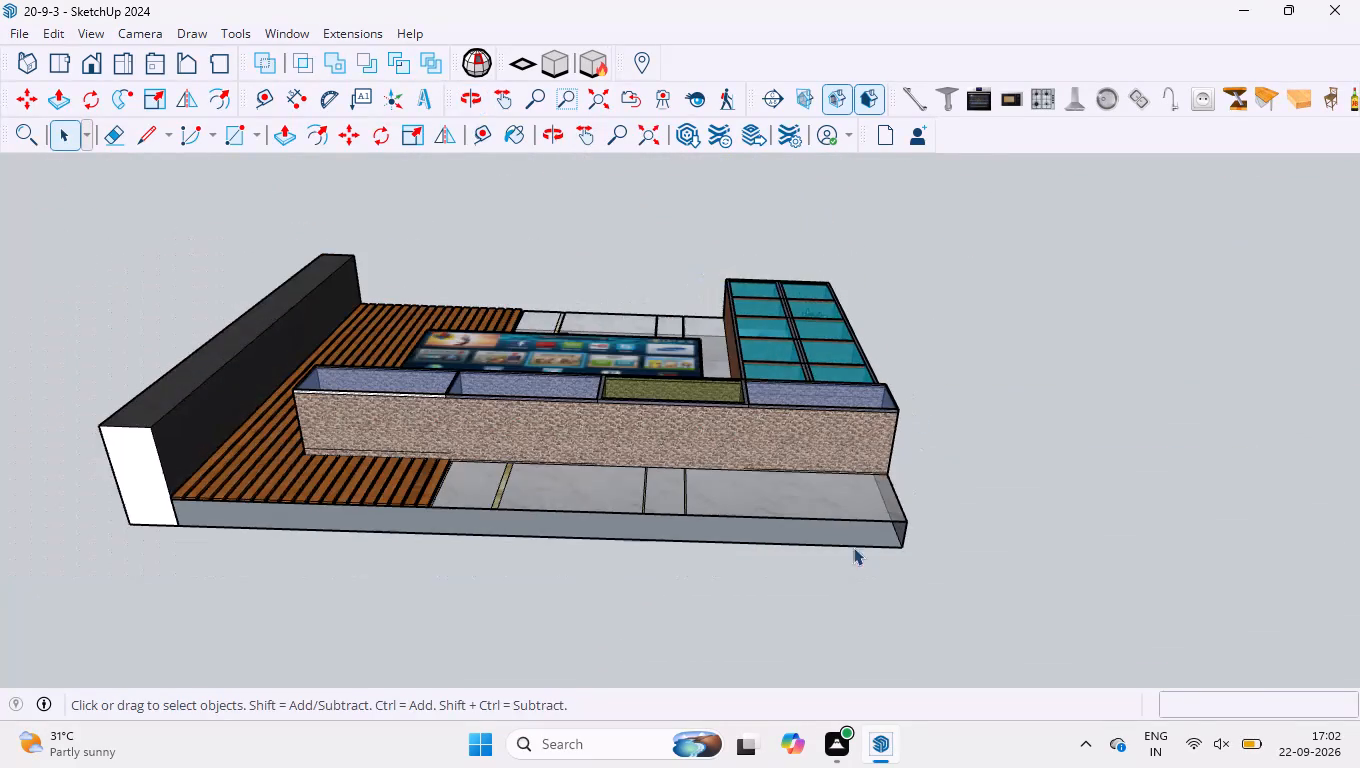
middle_click_drag(683, 577, 715, 436)
scroll(233, 258, "up", 7)
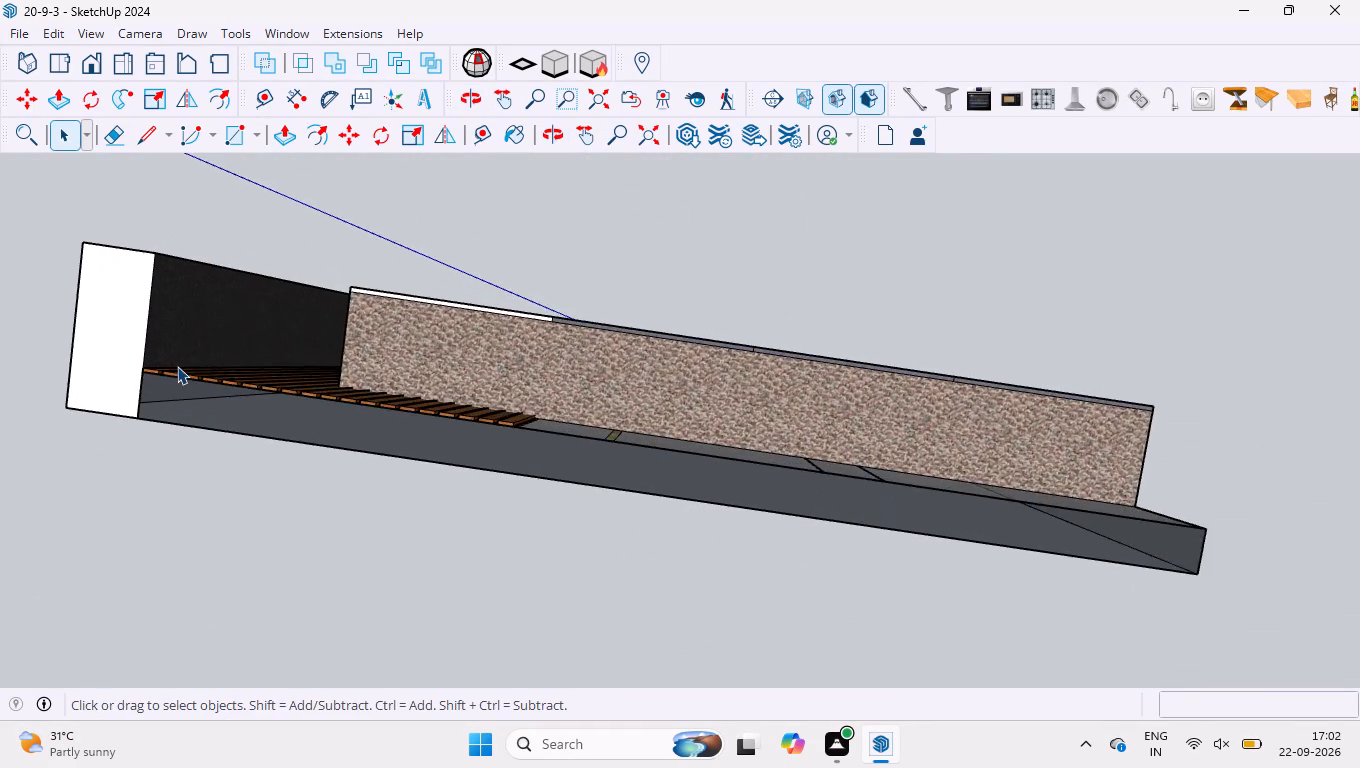
key("r")
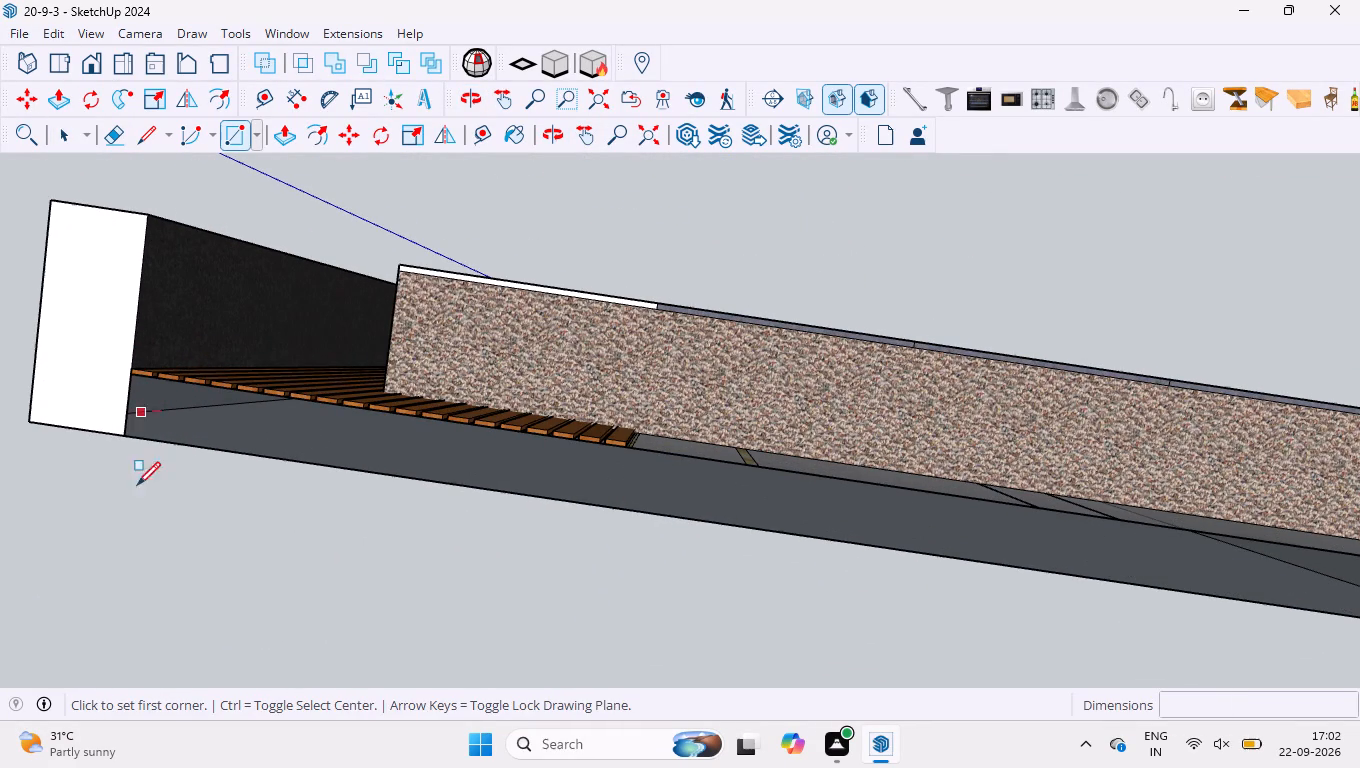
scroll(144, 431, "up", 1)
left_click(122, 440)
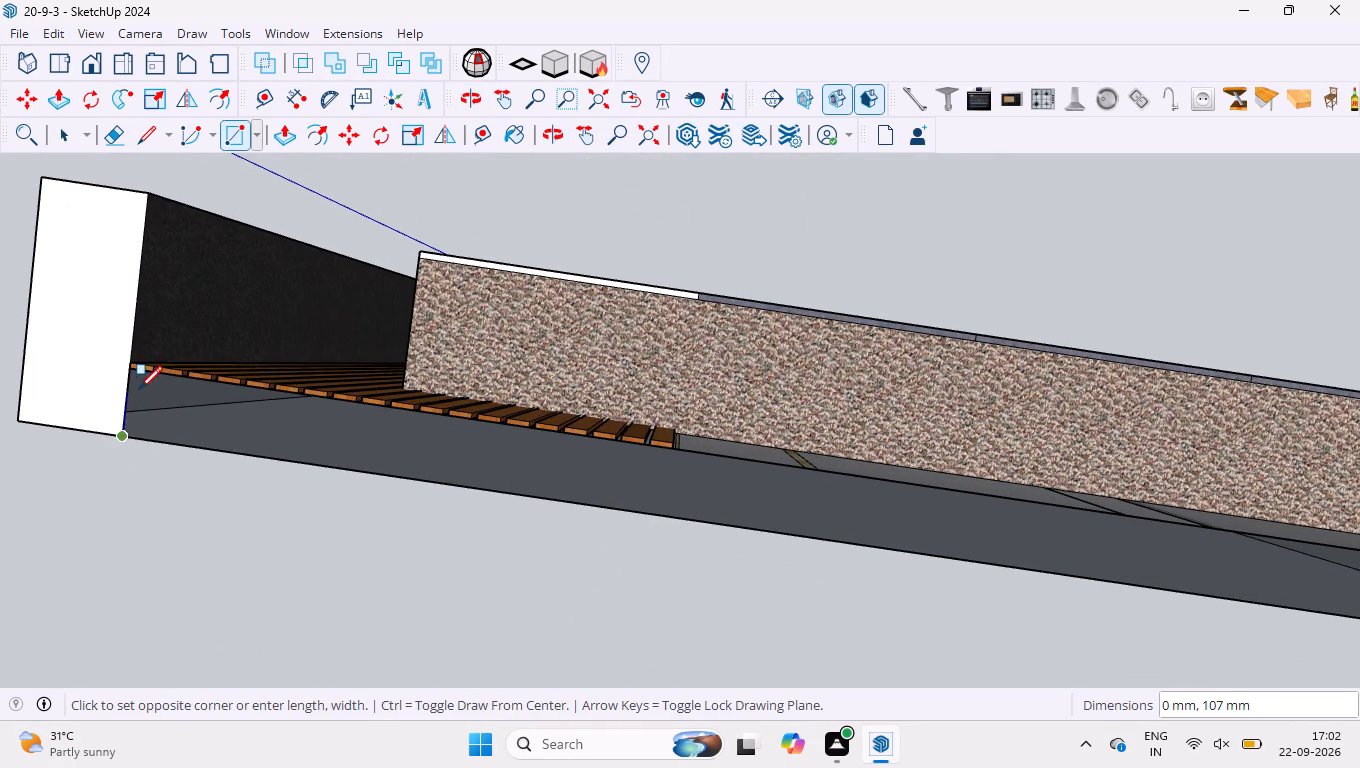
scroll(139, 389, "down", 12)
scroll(835, 483, "up", 4)
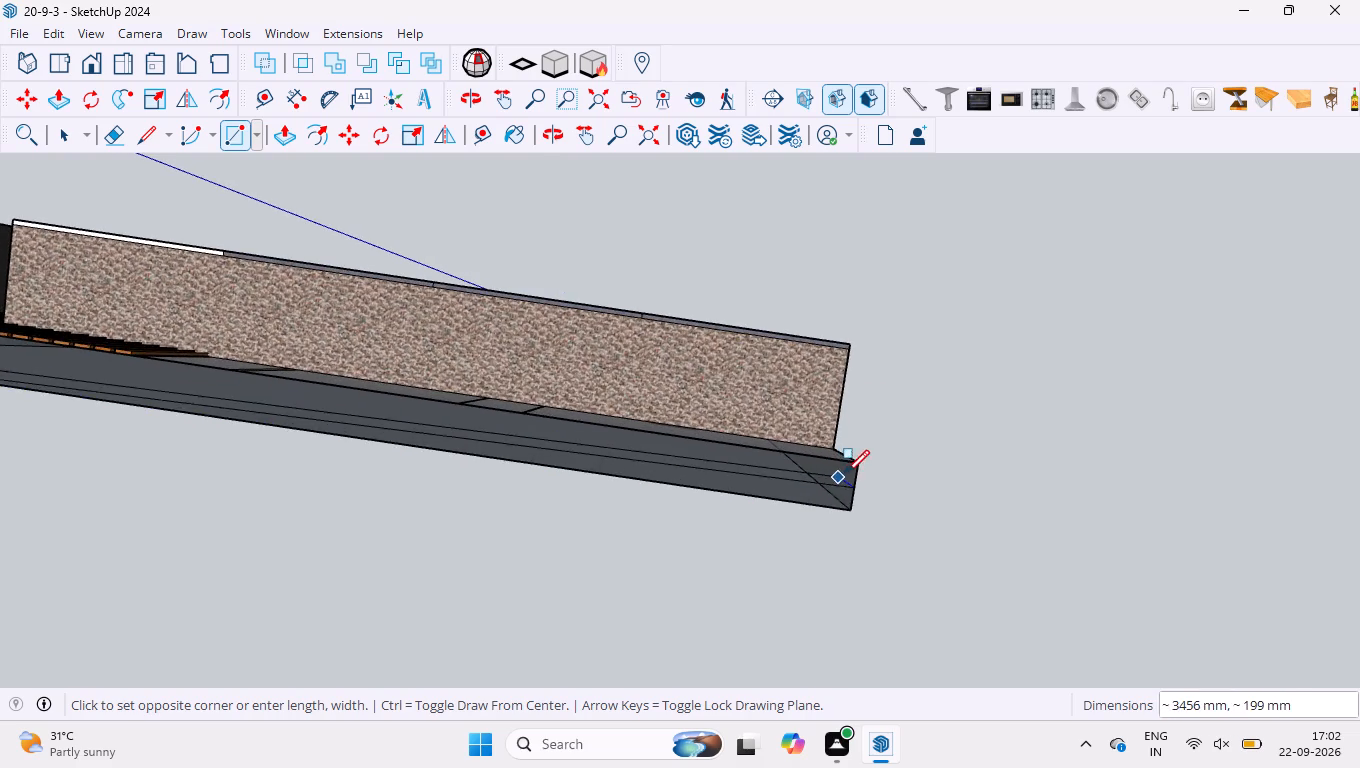
scroll(846, 473, "up", 4)
left_click(857, 460)
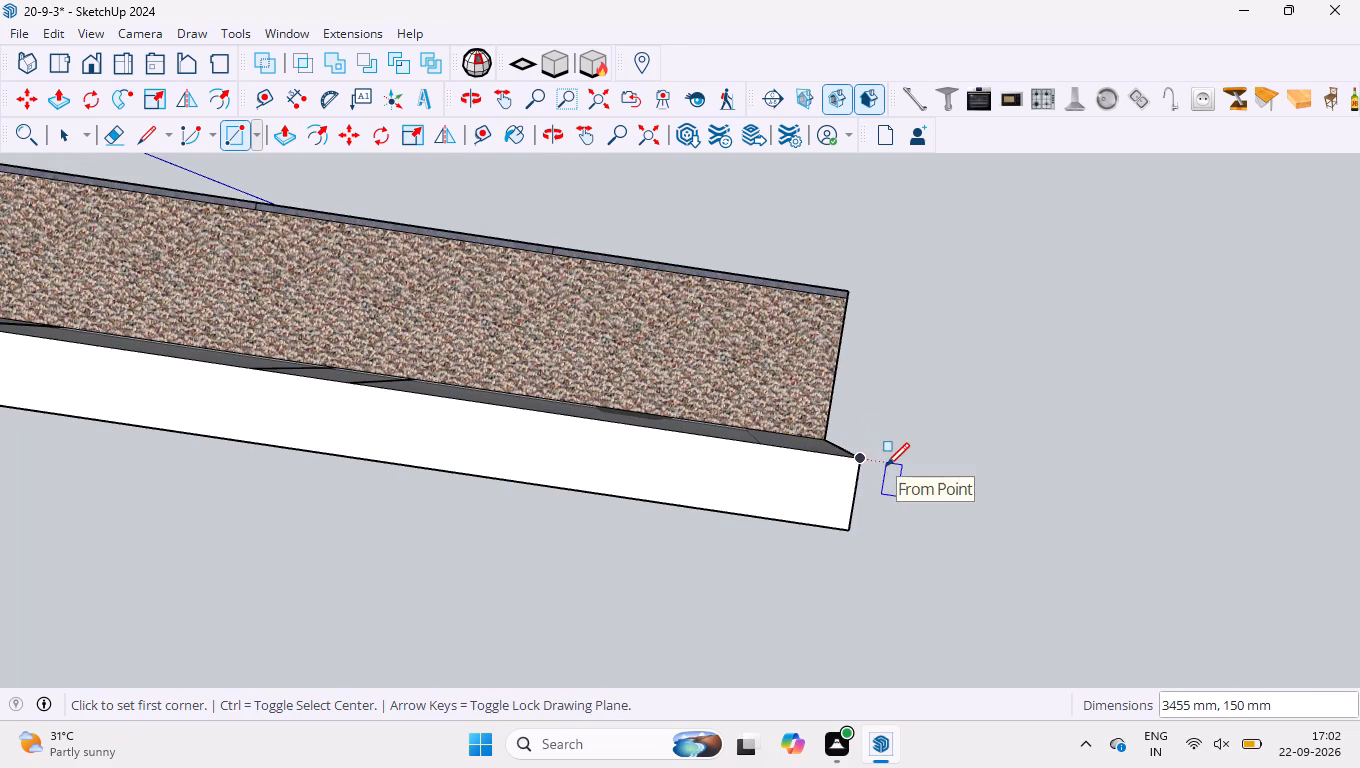
key("space")
left_click(915, 415)
scroll(918, 408, "down", 9)
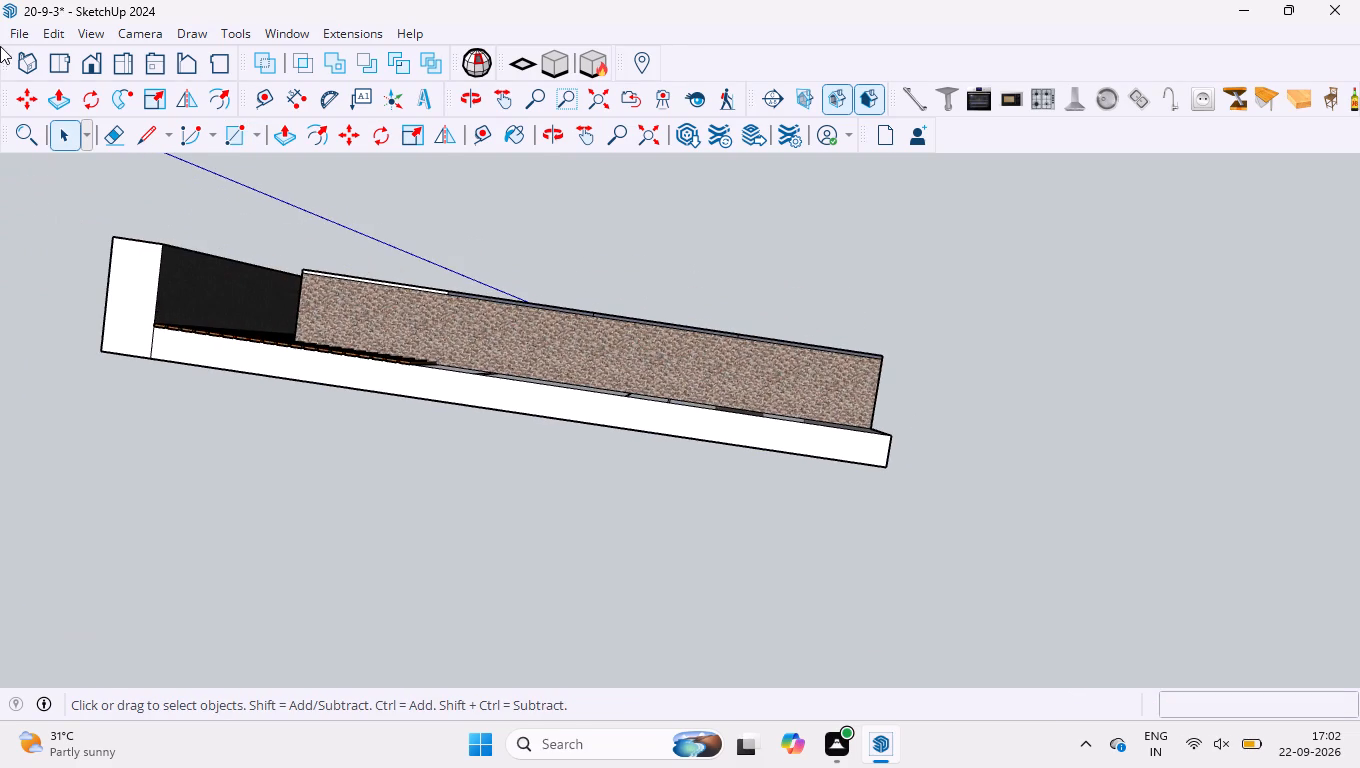
Hide the ten front glass faces covering the display cabinet's shelf compartments.
left_click(91, 67)
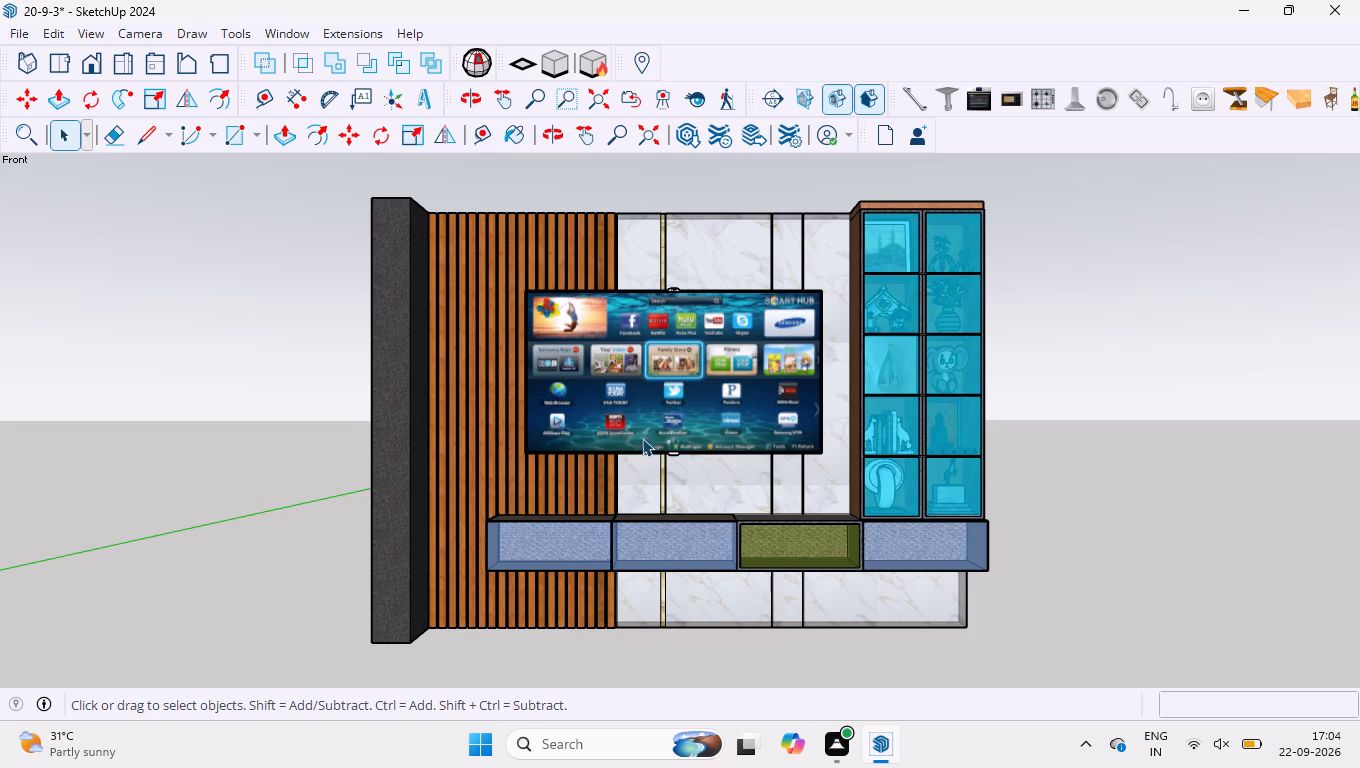
scroll(928, 186, "up", 11)
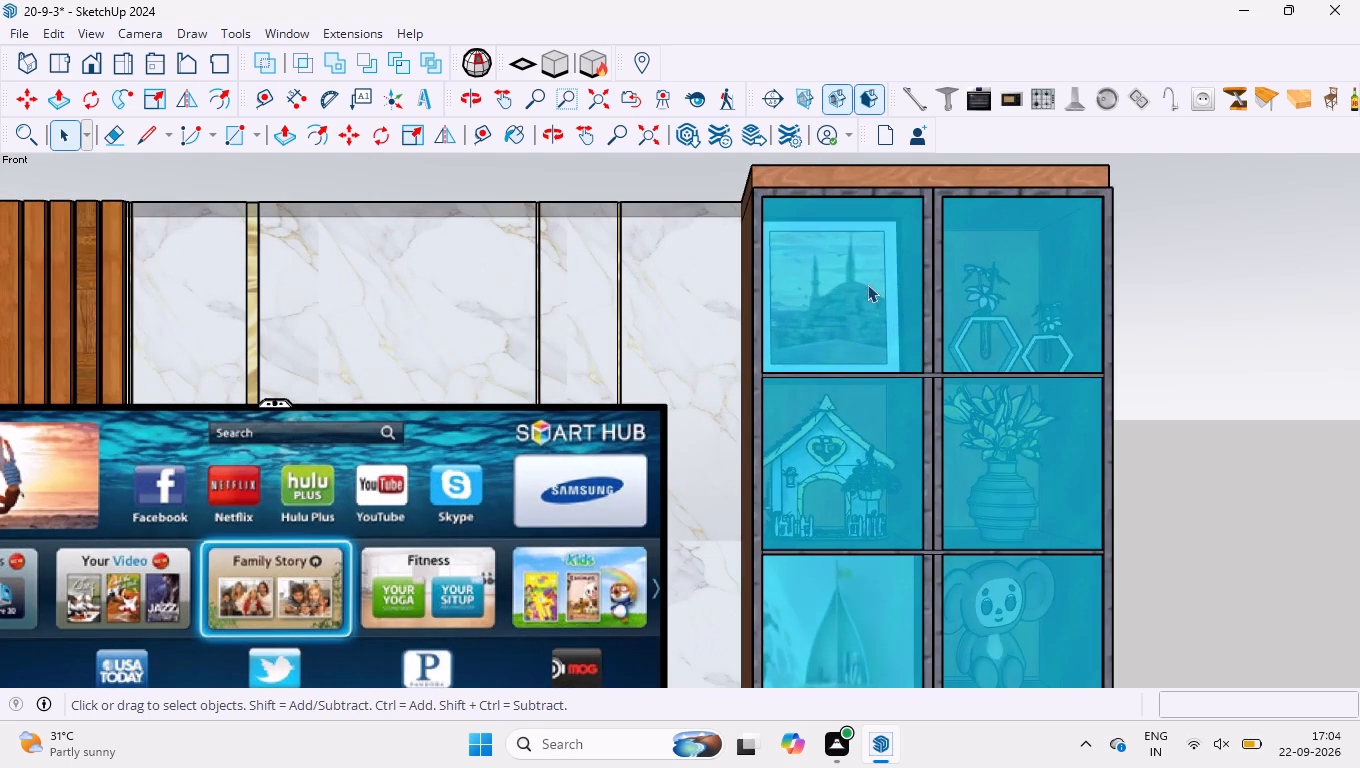
left_click(867, 284, "ctrl")
left_click(960, 266, "ctrl")
left_click(996, 475, "ctrl")
left_click(847, 496, "ctrl")
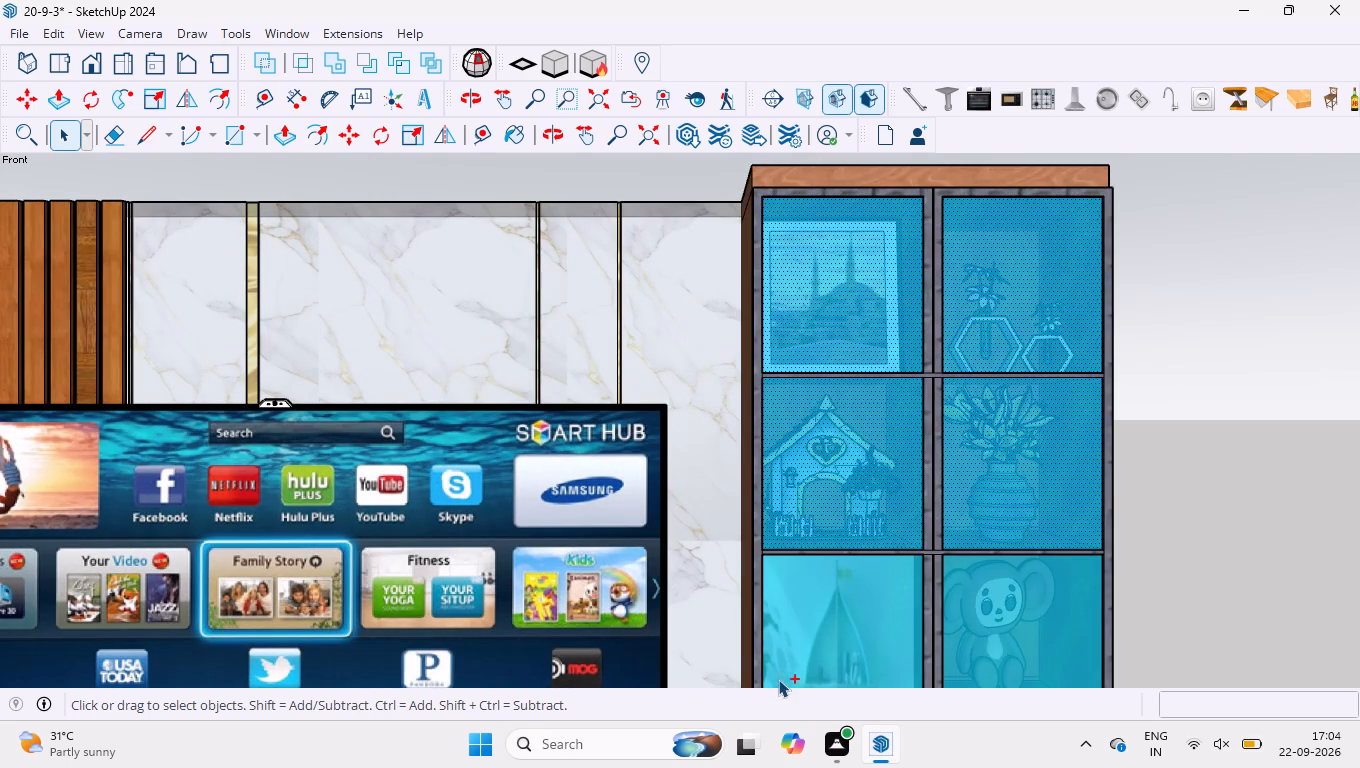
left_click(779, 676, "ctrl")
left_click(978, 615, "ctrl")
scroll(821, 394, "down", 19, "ctrl")
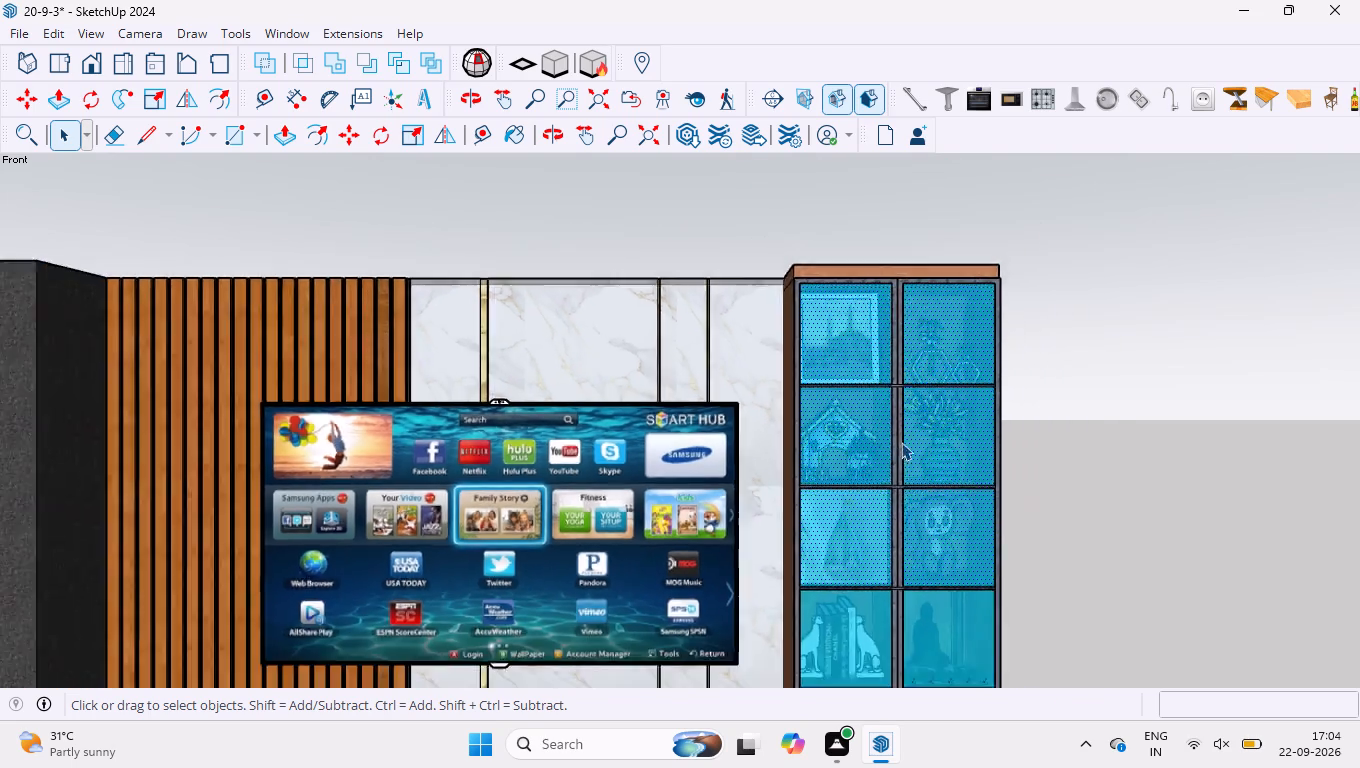
scroll(901, 442, "down", 7, "ctrl")
scroll(907, 615, "up", 15)
left_click(950, 375, "ctrl")
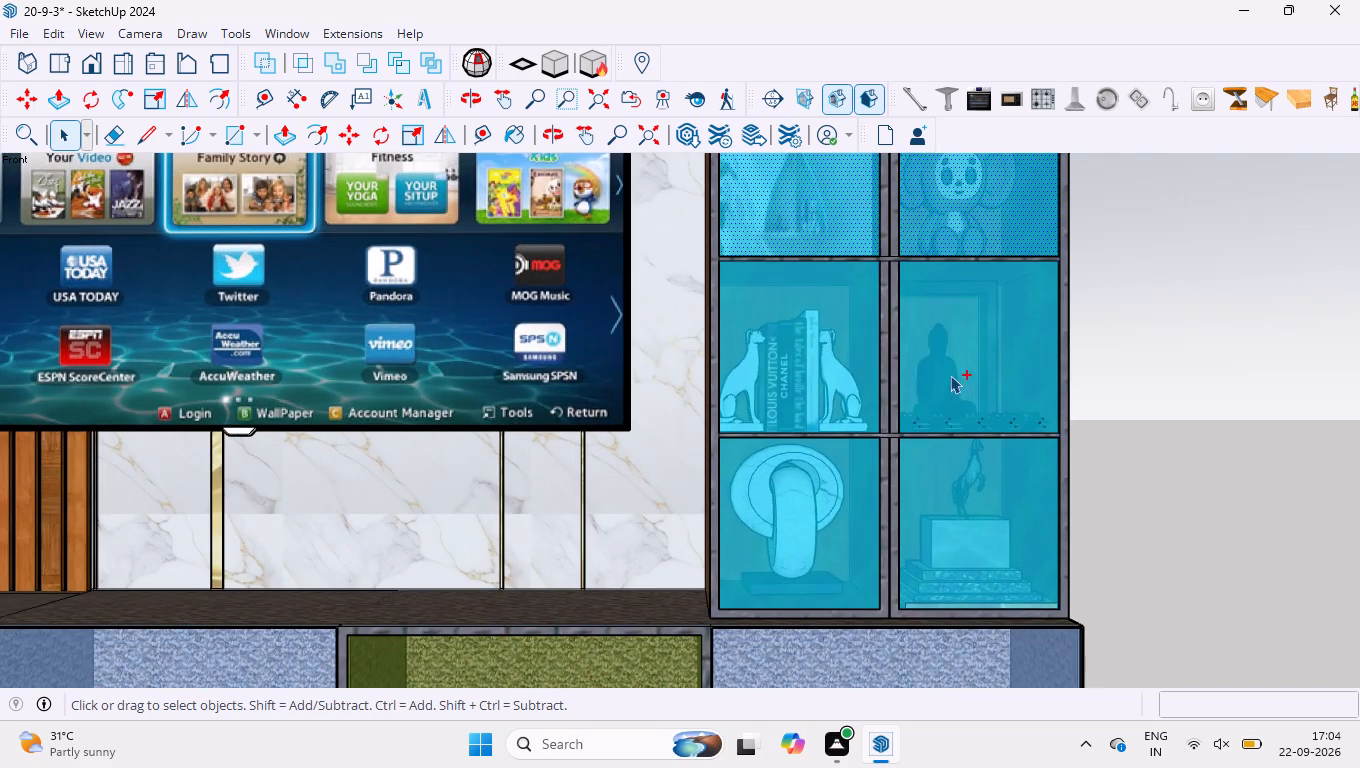
left_click(932, 511, "ctrl")
left_click(827, 505, "ctrl")
left_click(829, 349, "ctrl")
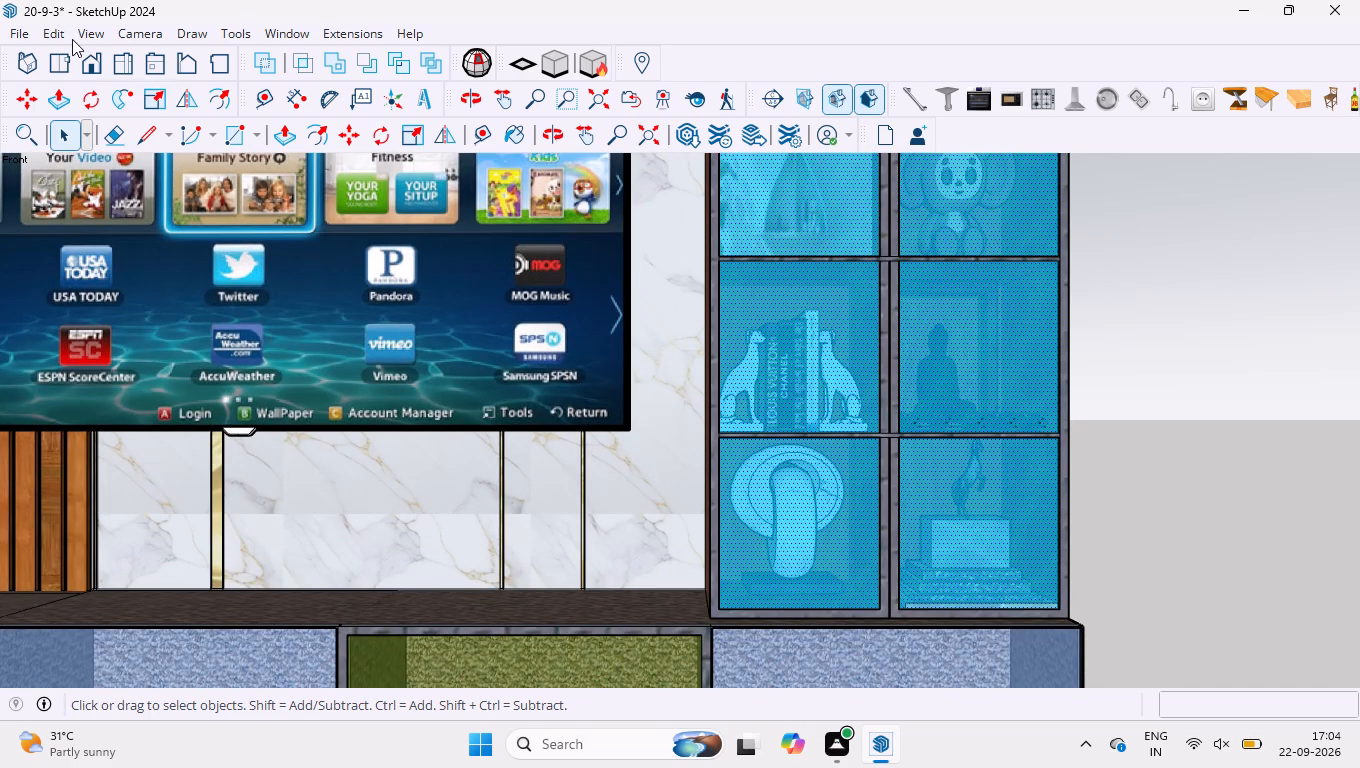
left_click(61, 37)
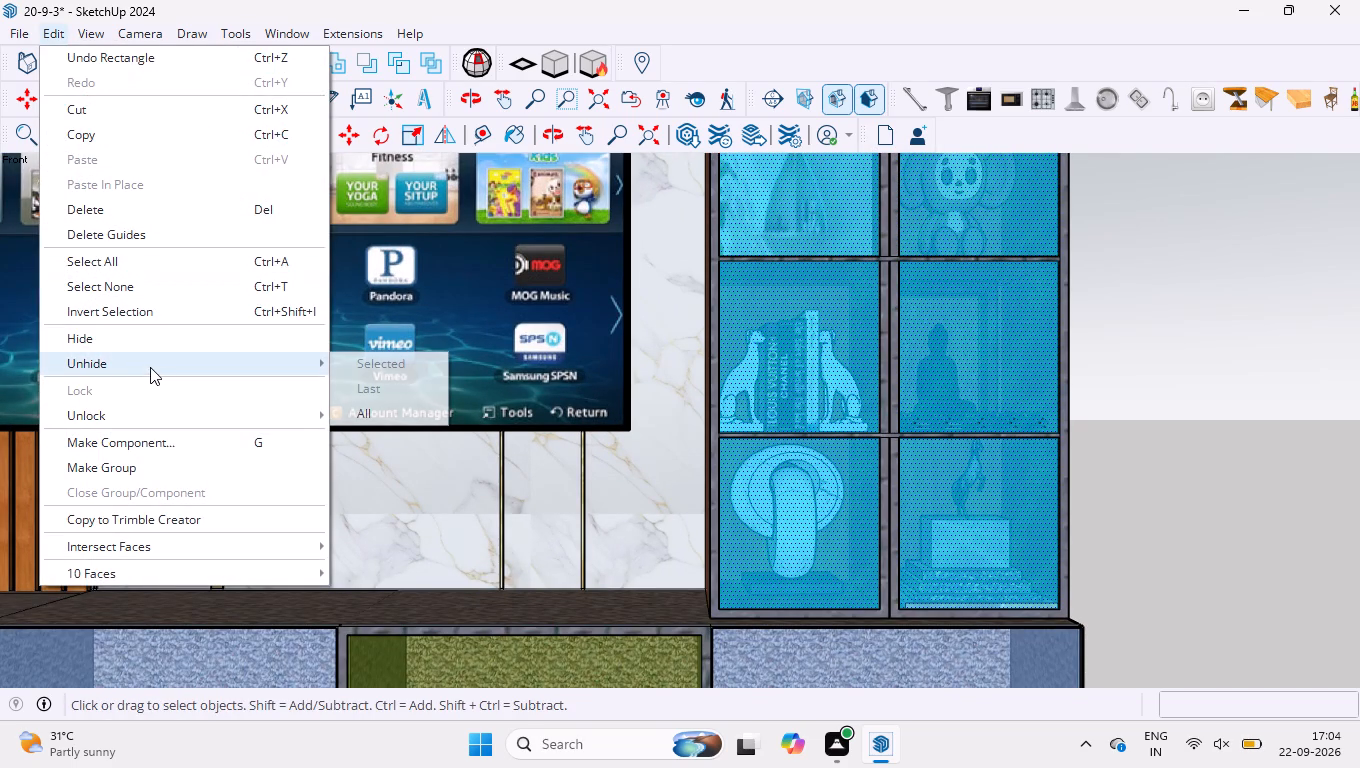
left_click(150, 367)
left_click(232, 348)
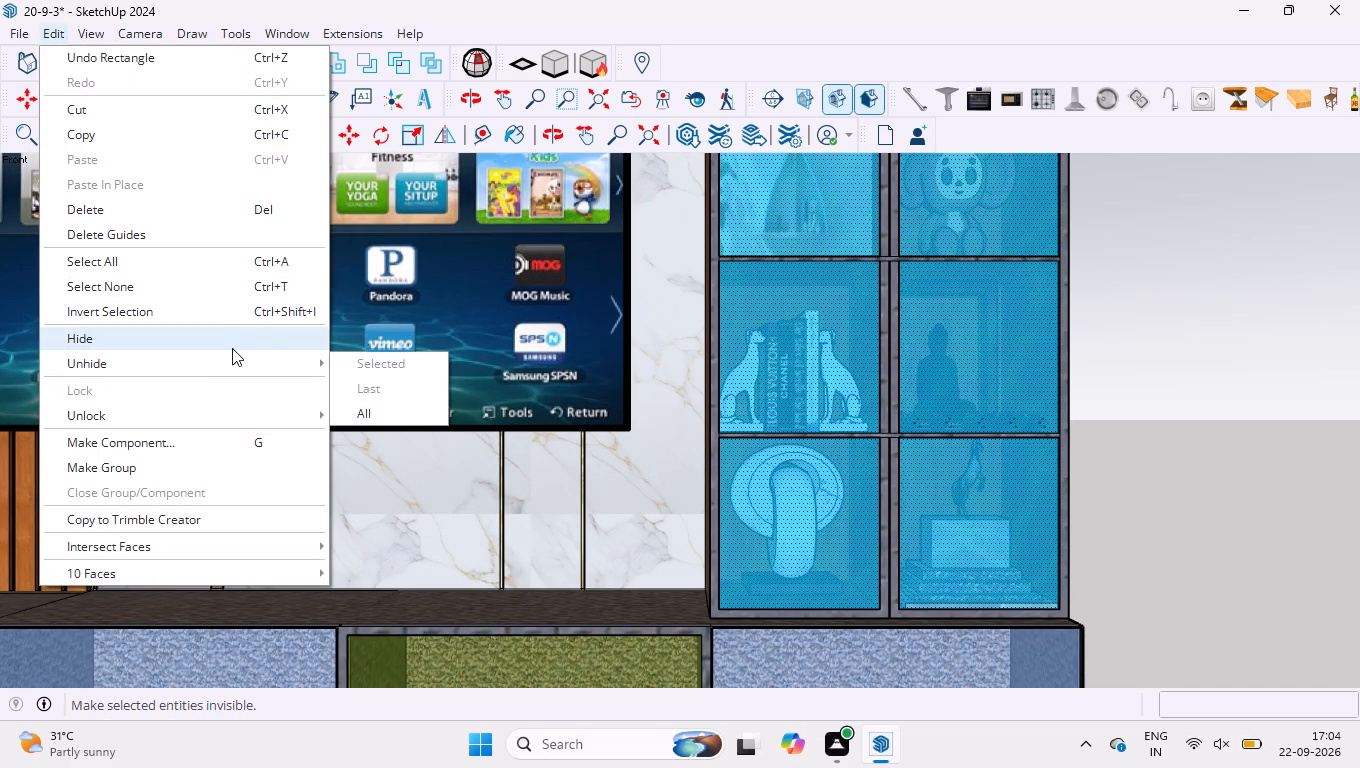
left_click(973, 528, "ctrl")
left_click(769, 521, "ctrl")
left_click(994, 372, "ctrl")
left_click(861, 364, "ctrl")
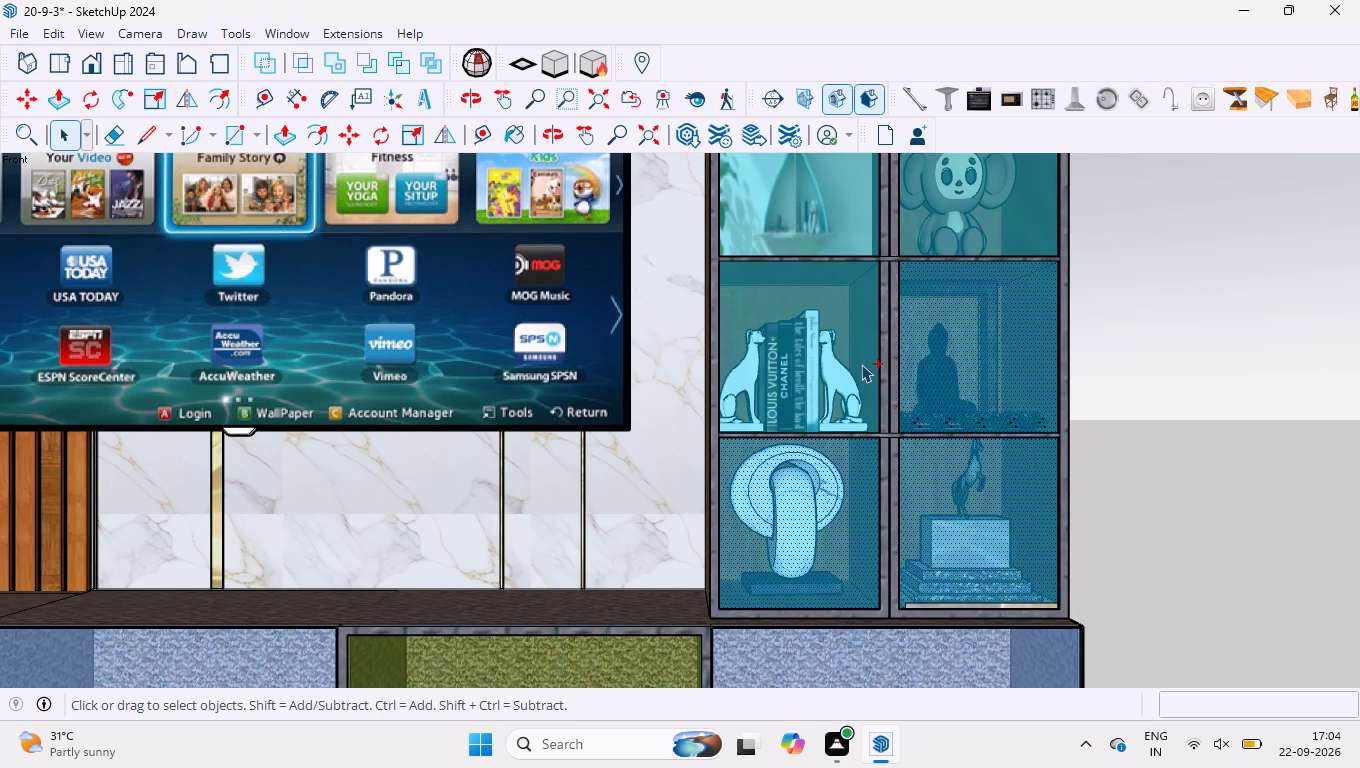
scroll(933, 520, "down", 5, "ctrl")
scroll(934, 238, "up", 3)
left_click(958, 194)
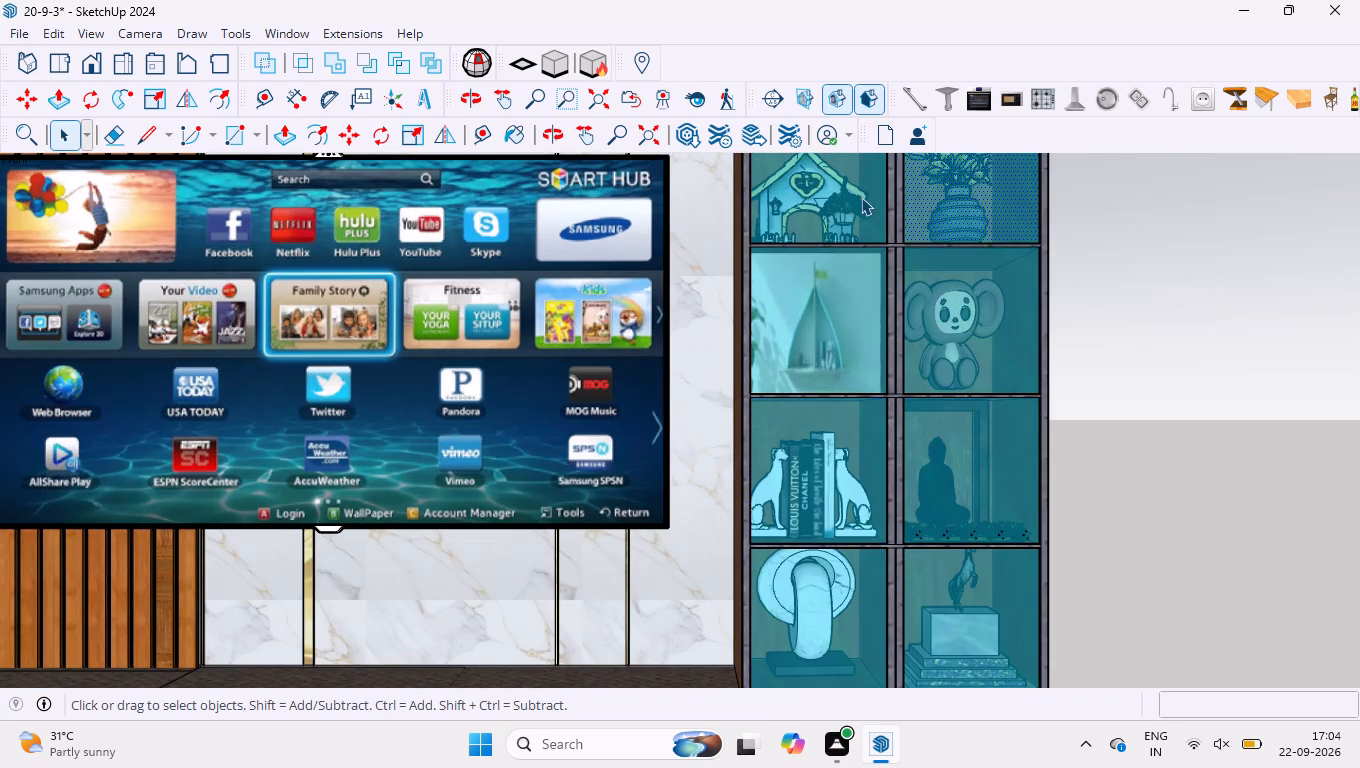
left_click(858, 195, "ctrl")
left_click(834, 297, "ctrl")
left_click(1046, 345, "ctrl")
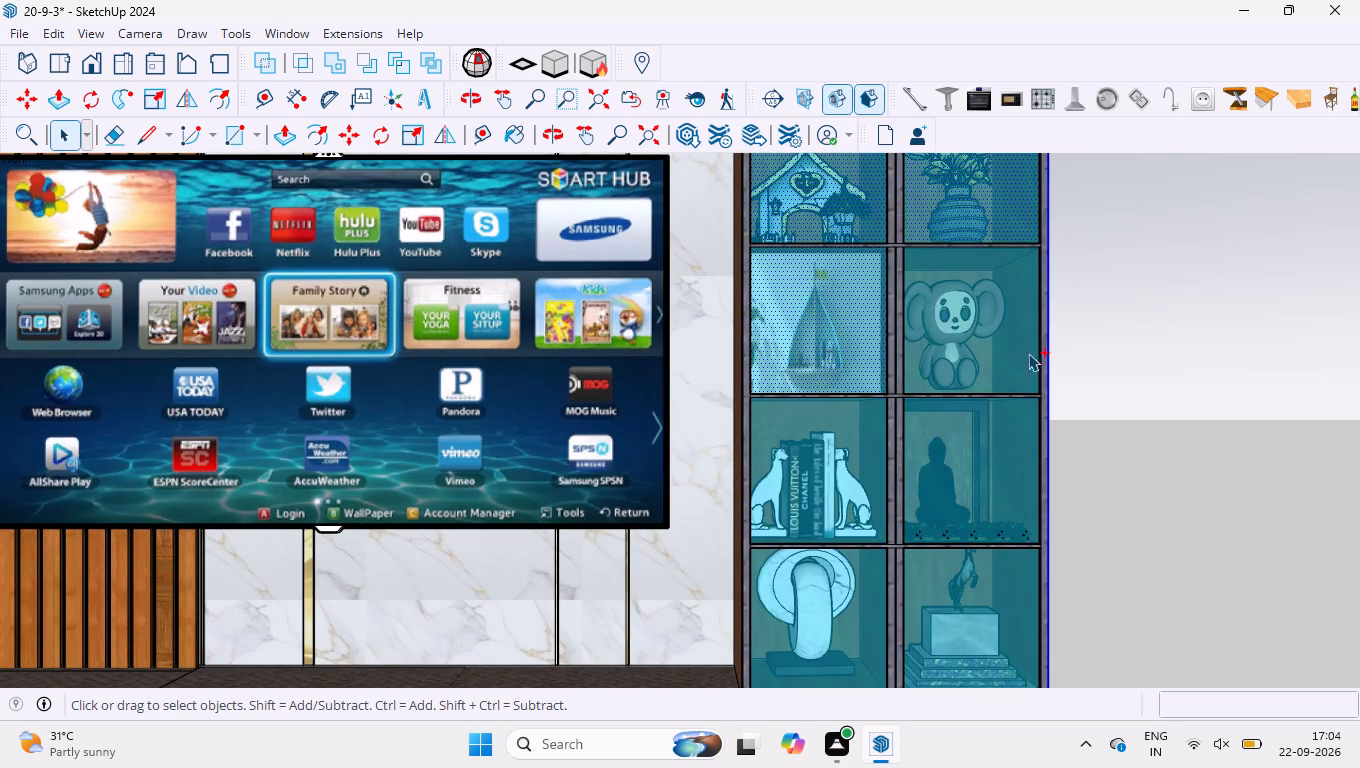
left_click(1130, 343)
Hide the second layer of ten glass faces over the display cabinet's compartments, exposing the decor items.
left_click(939, 184, "ctrl")
left_click(856, 200, "ctrl")
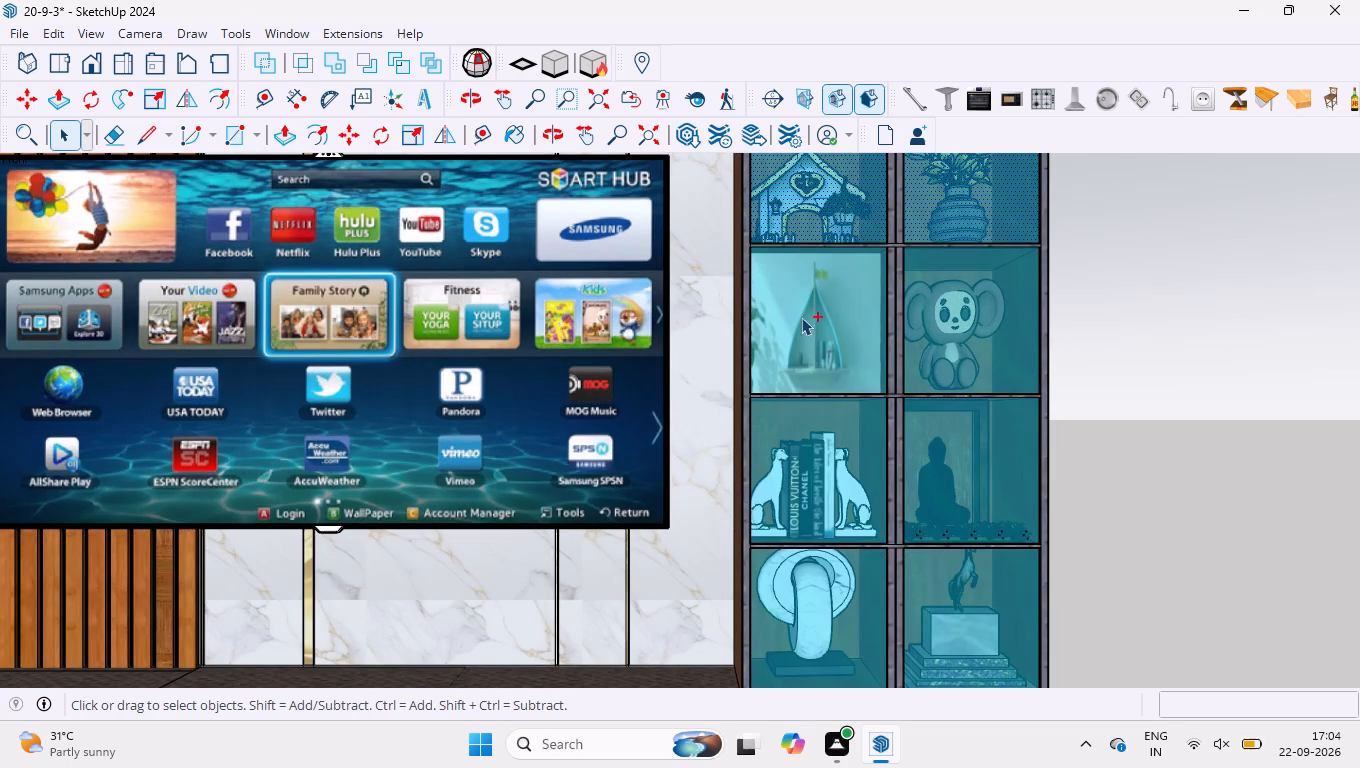
left_click(801, 317, "ctrl")
left_click(978, 325, "ctrl")
left_click(947, 437, "ctrl")
left_click(863, 456, "ctrl")
left_click(843, 567, "ctrl")
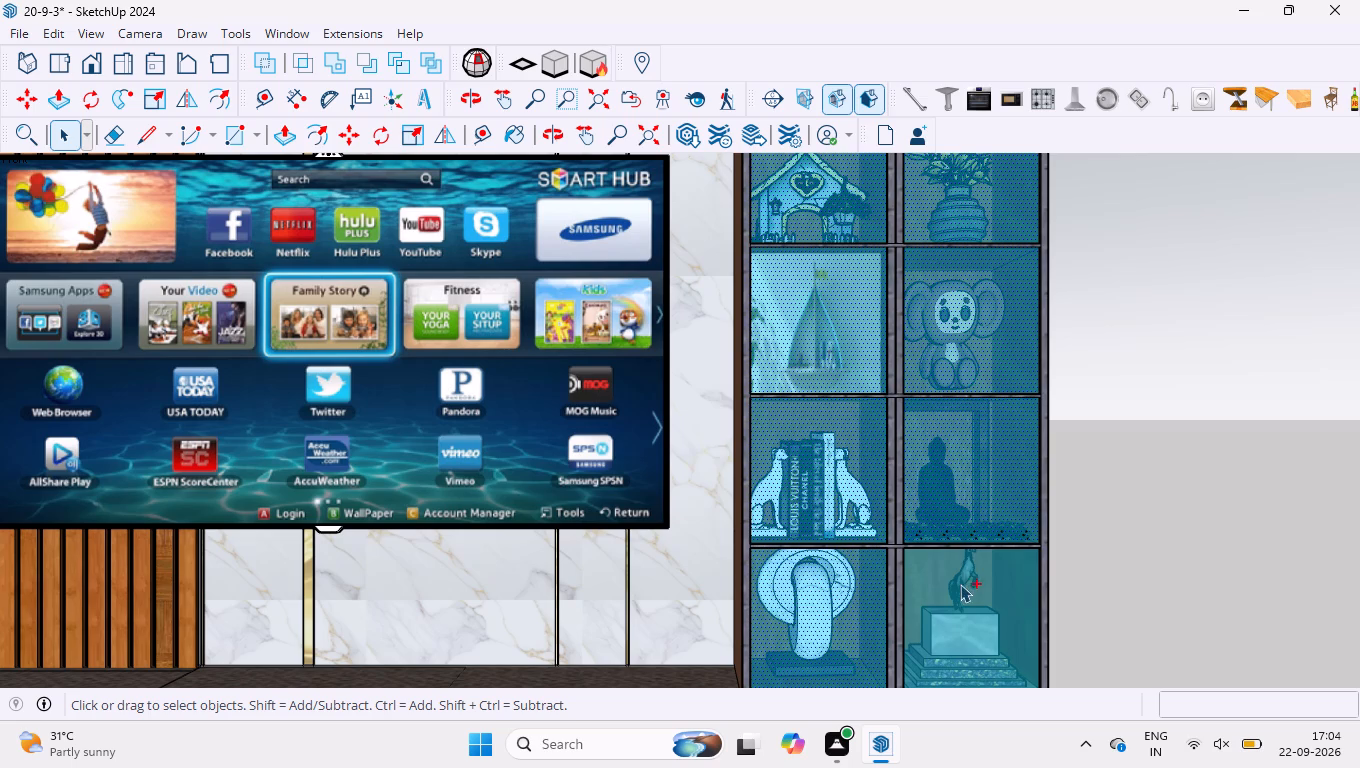
left_click(960, 584, "ctrl")
scroll(978, 590, "down", 9)
scroll(964, 289, "up", 12)
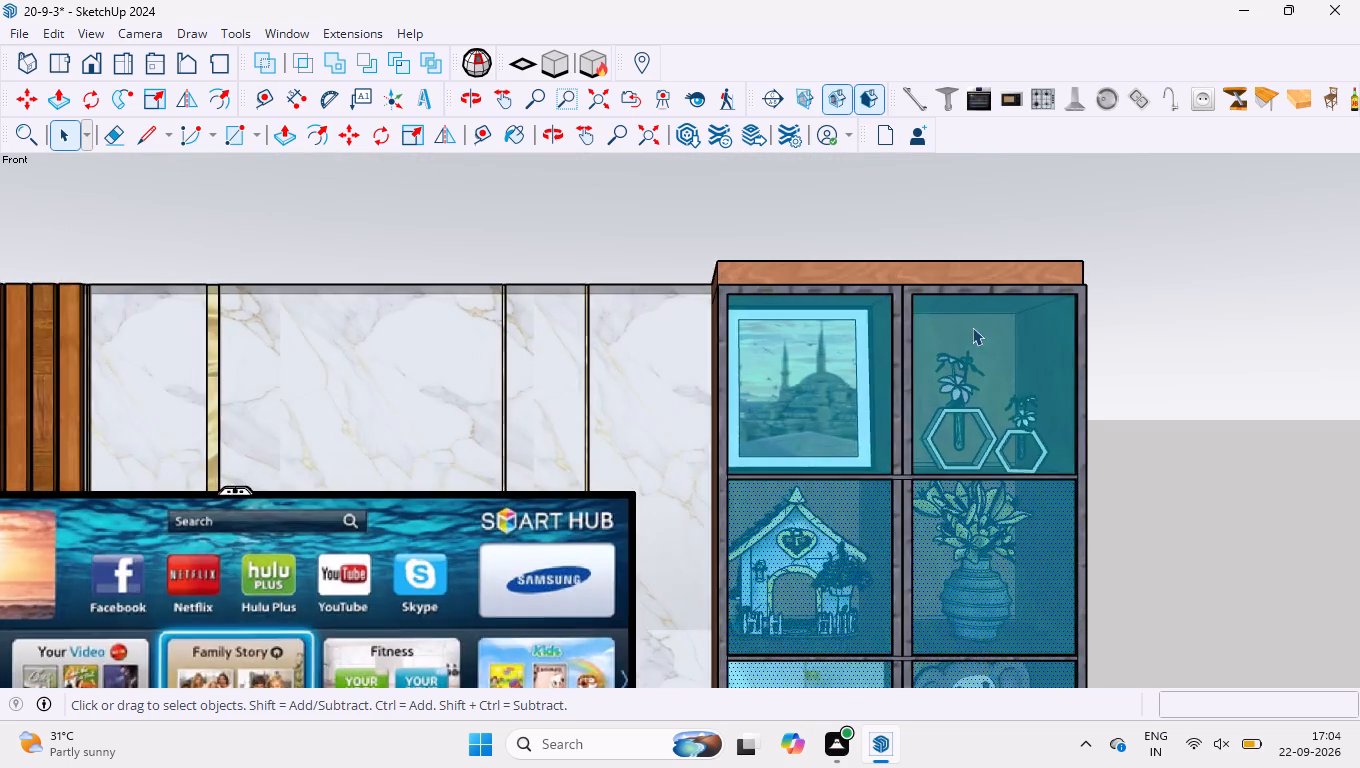
scroll(972, 327, "up", 2)
left_click(955, 378, "ctrl")
left_click(785, 401, "ctrl")
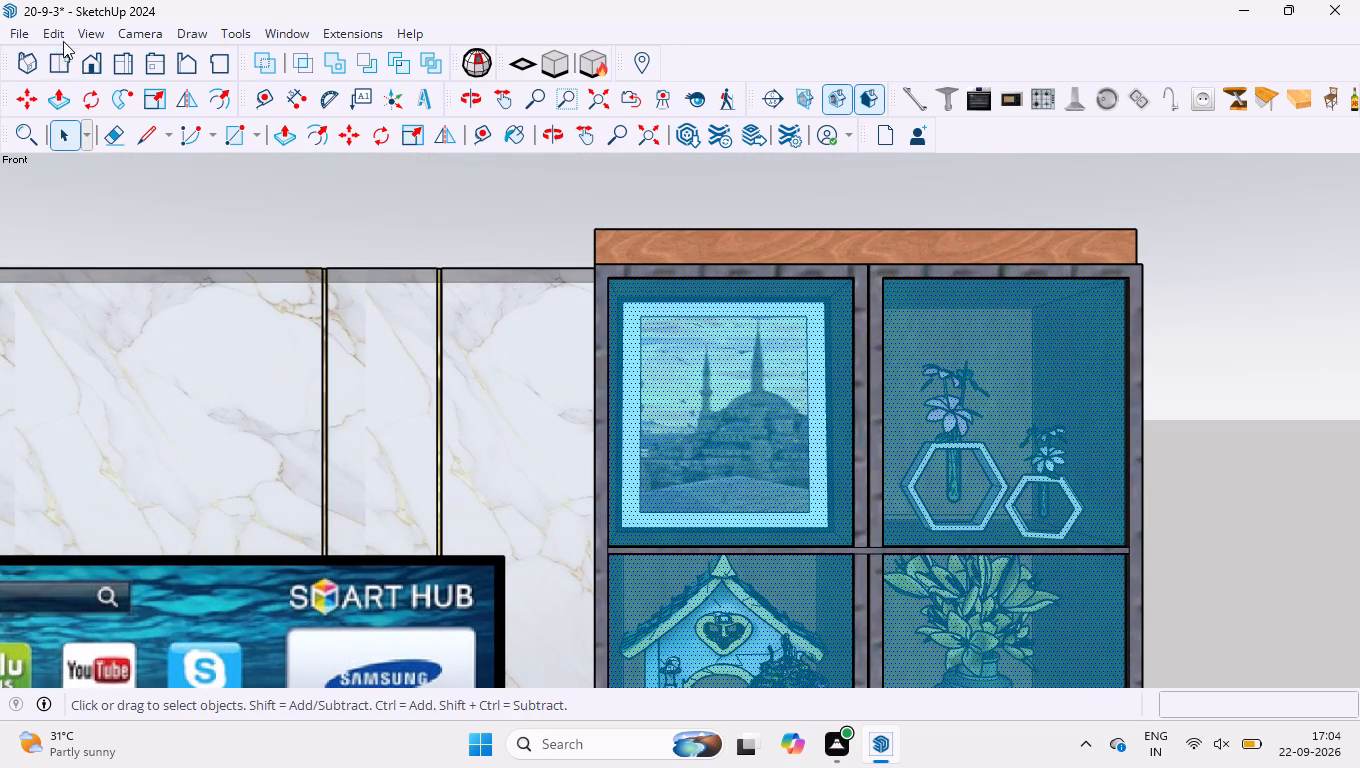
left_click(59, 38)
left_click(103, 341)
Examine the whole TV wall unit from the front and the cabinet side with the shelf decor exposed.
scroll(752, 168, "down", 2)
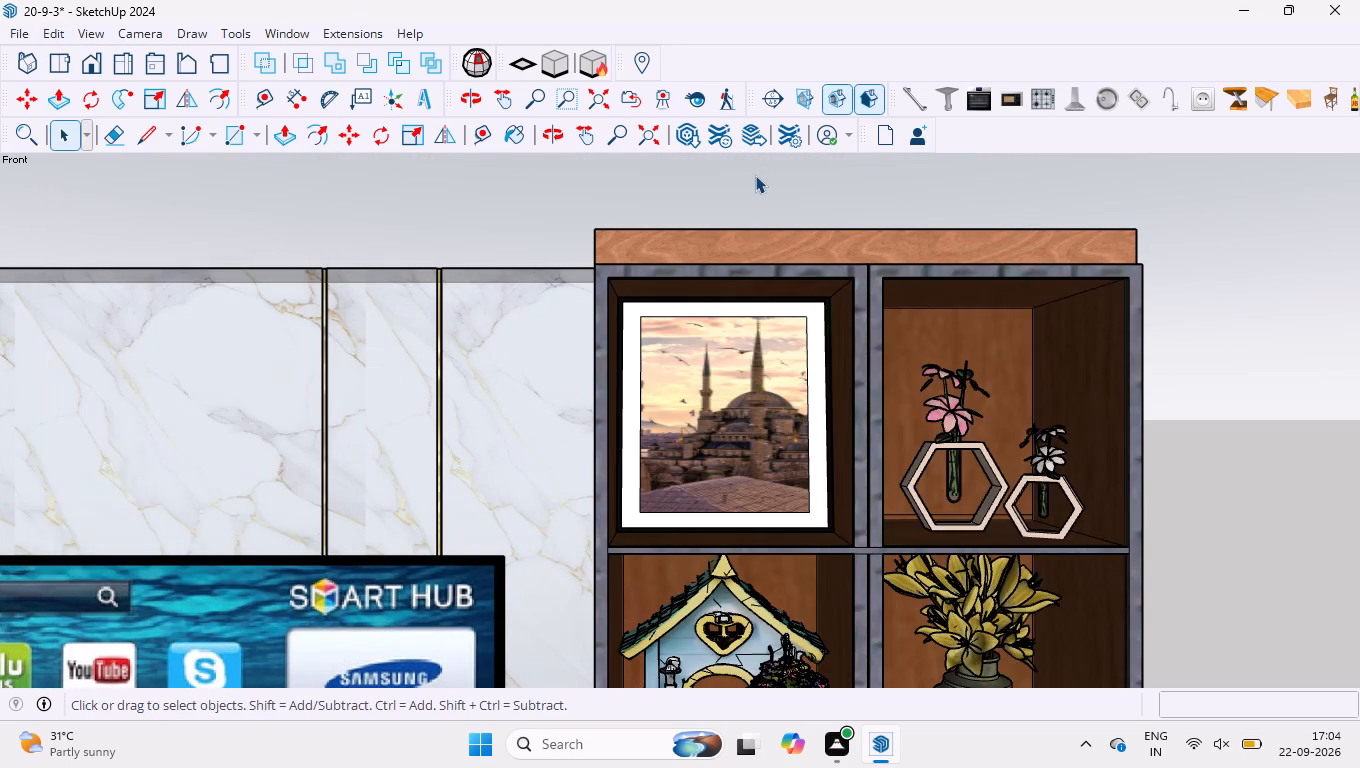
scroll(755, 175, "down", 1)
scroll(224, 126, "down", 4)
left_click(89, 65)
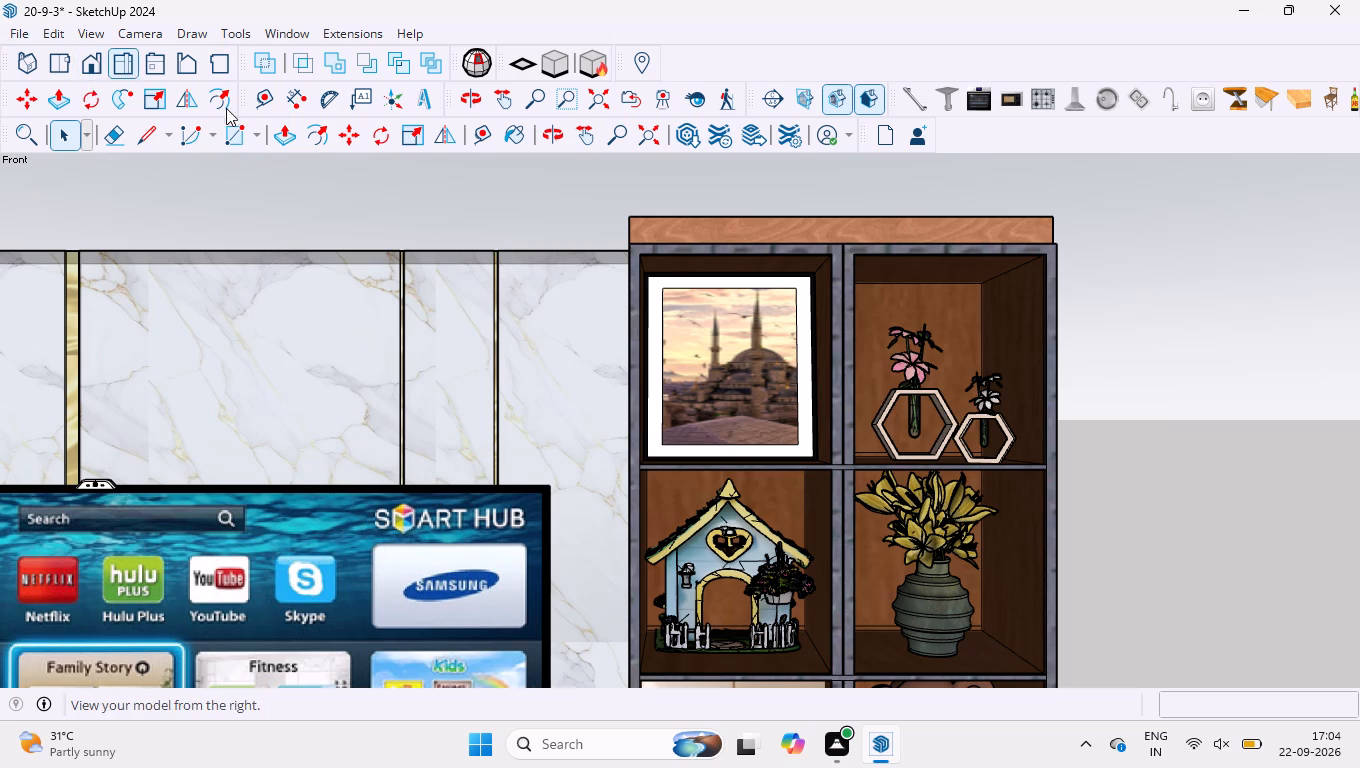
scroll(823, 347, "down", 5)
middle_click_drag(1064, 366, 156, 498)
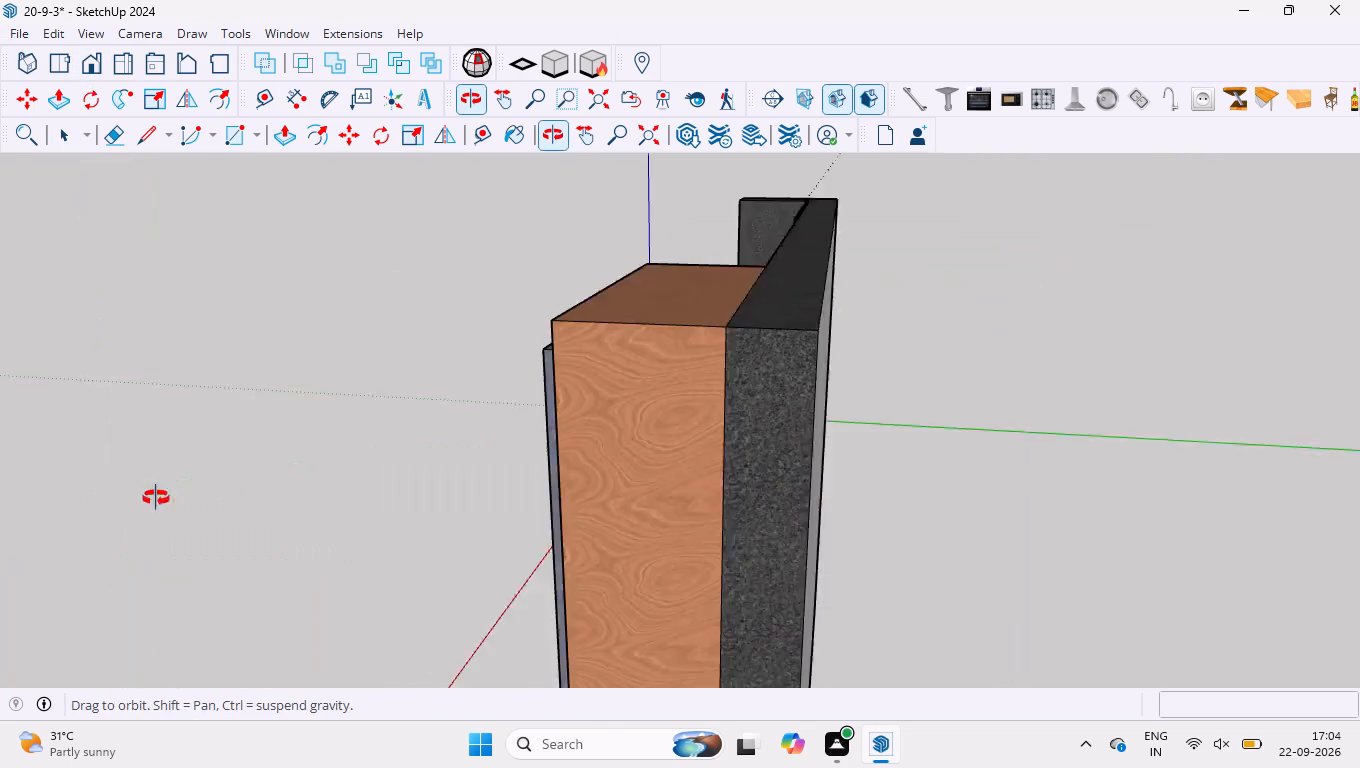
middle_click_drag(156, 498, 144, 496)
left_click(90, 71)
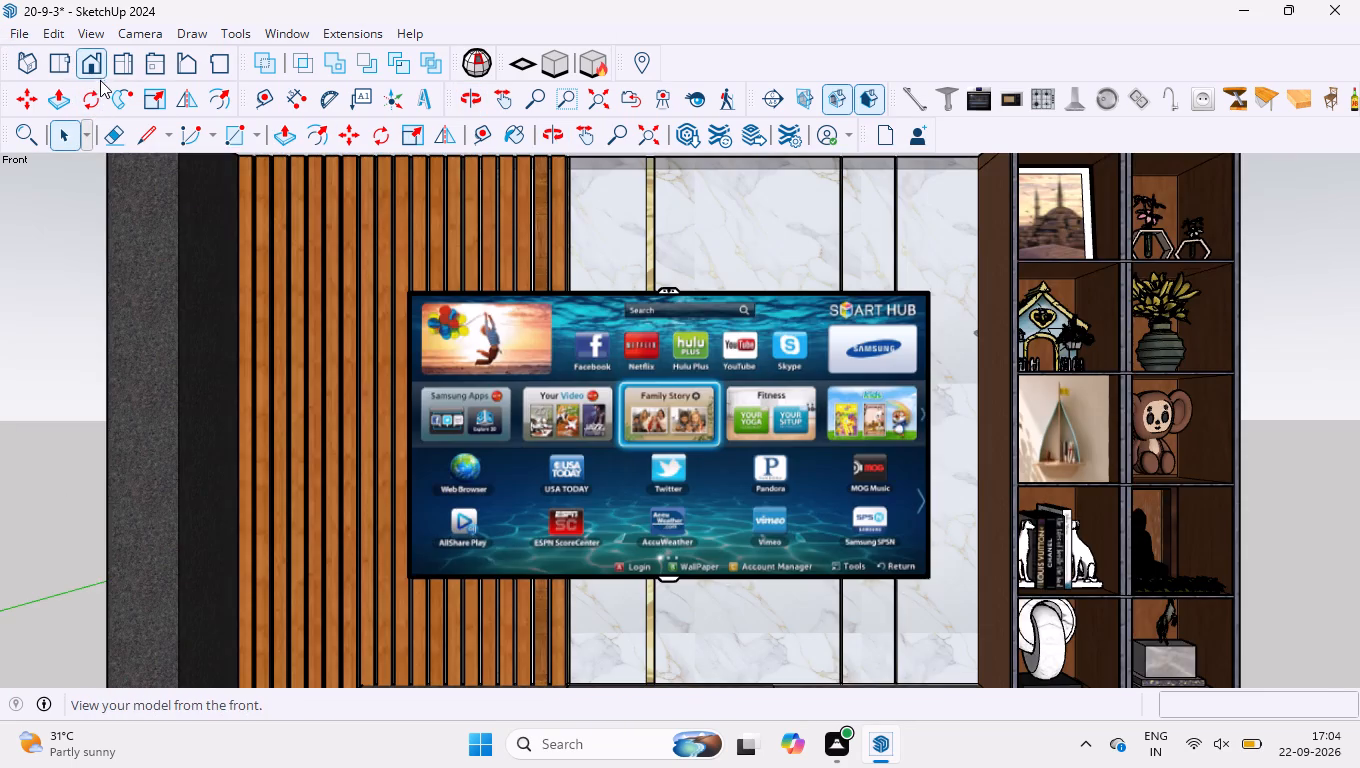
scroll(415, 345, "down", 10)
scroll(951, 536, "down", 3)
scroll(546, 497, "up", 1)
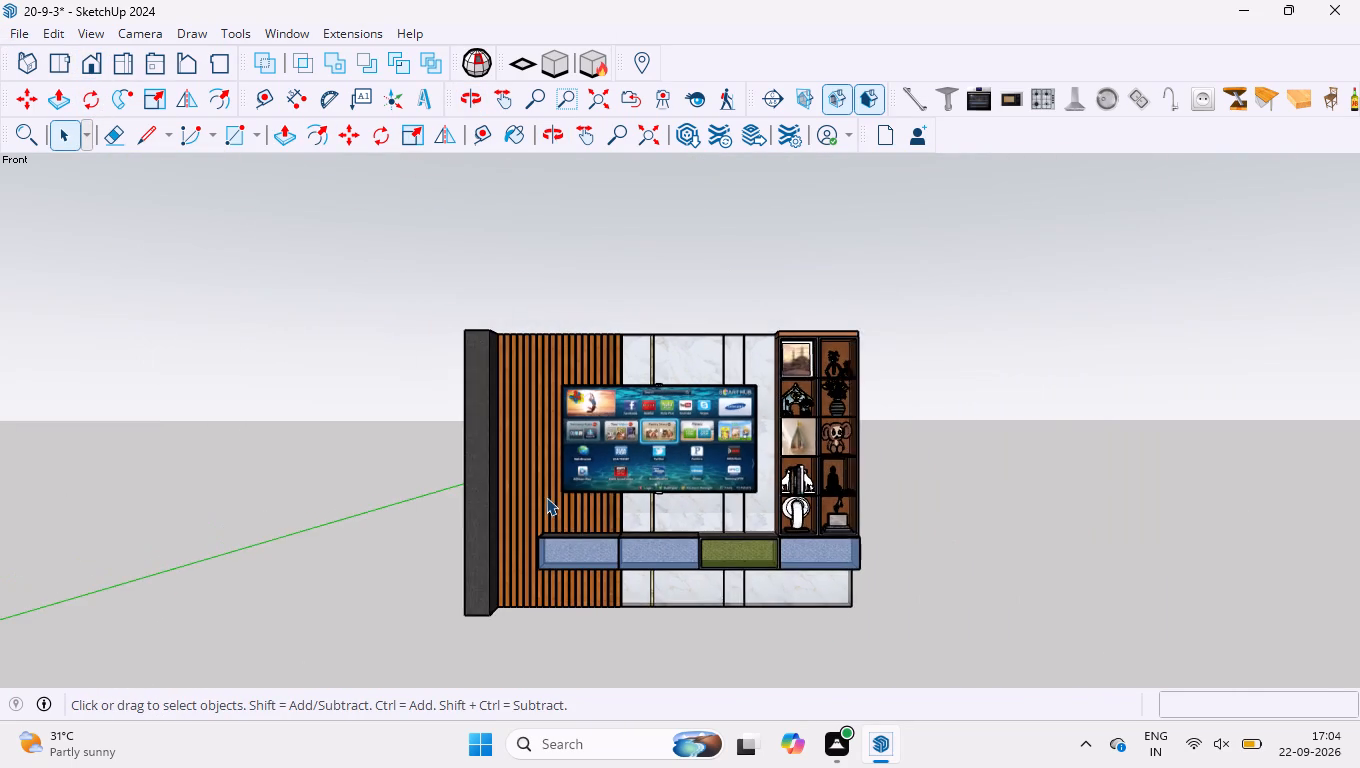
scroll(674, 517, "up", 4)
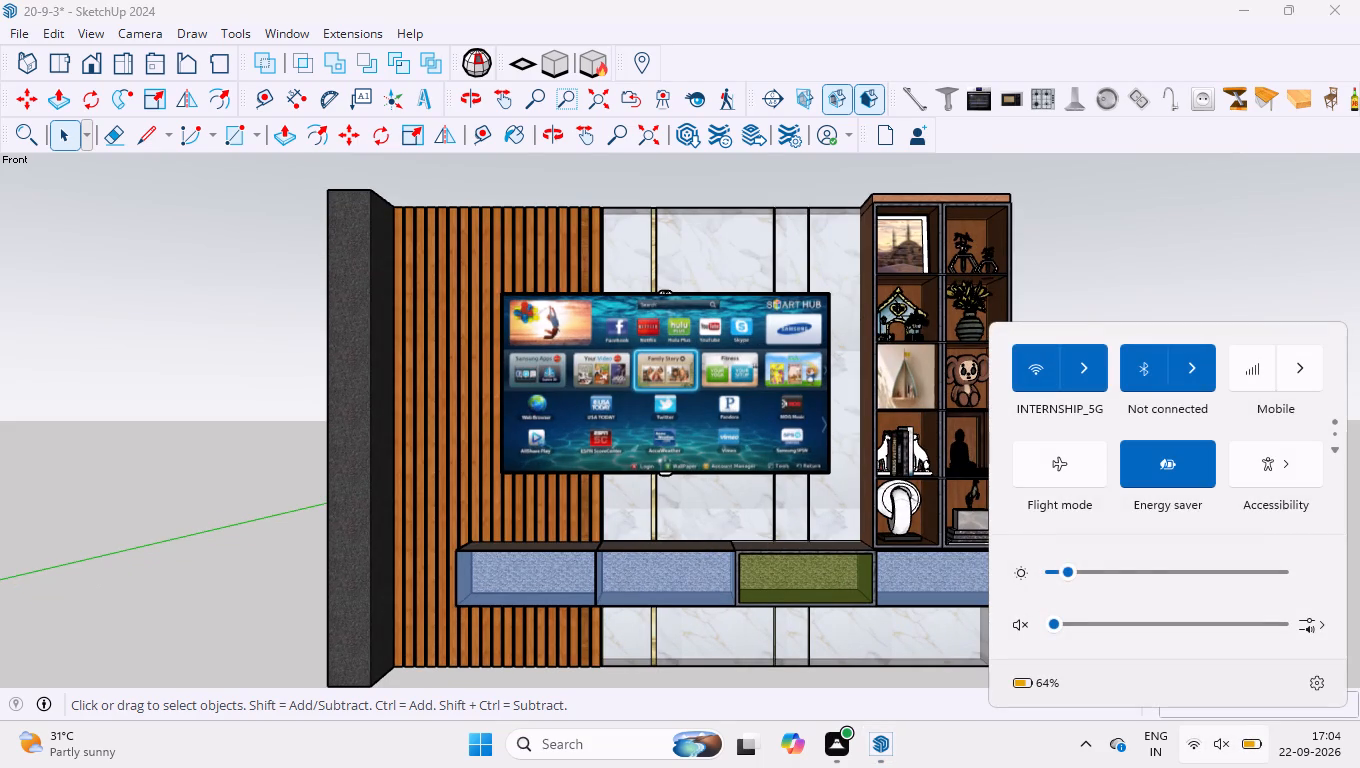
Examine the decor items in the display cabinet's open compartments up close, and the TV wall unit from the front.
left_click(1264, 260)
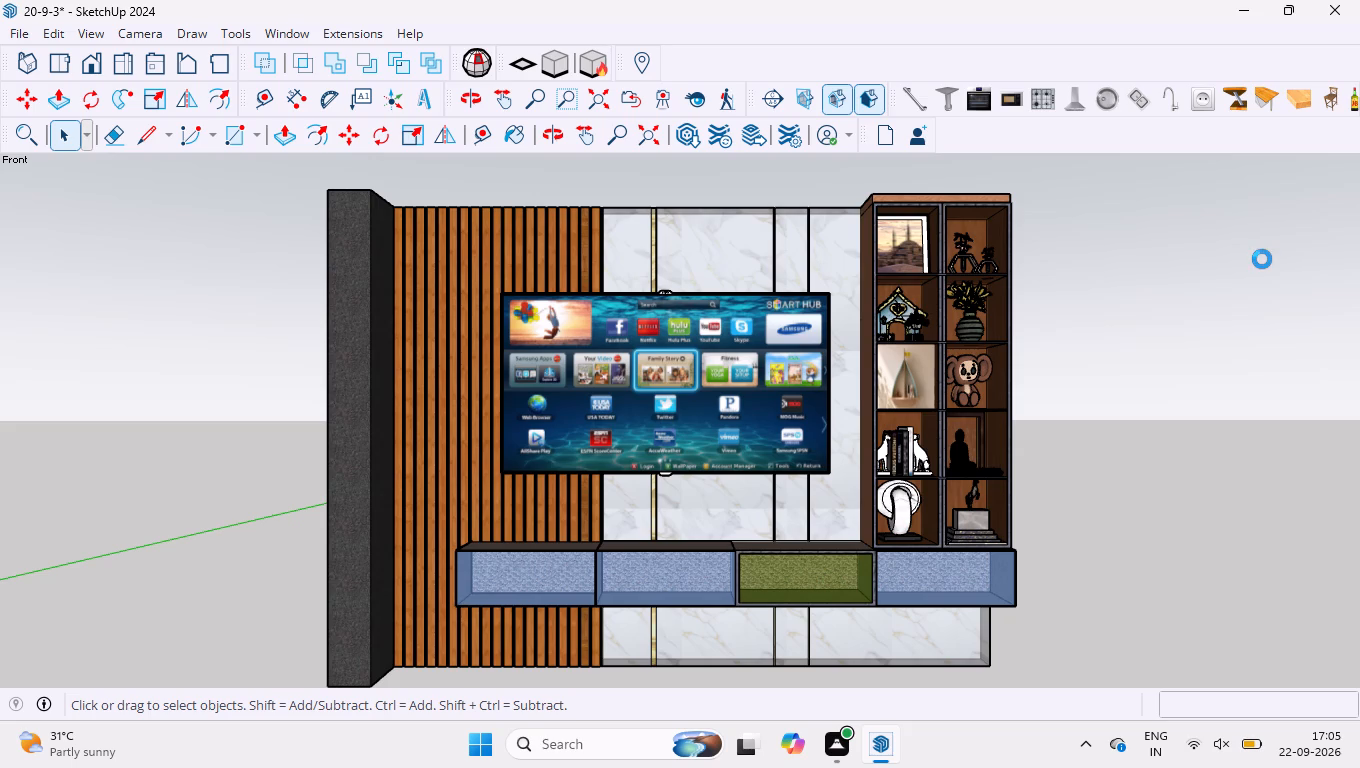
left_click(1262, 259)
scroll(1134, 420, "up", 5)
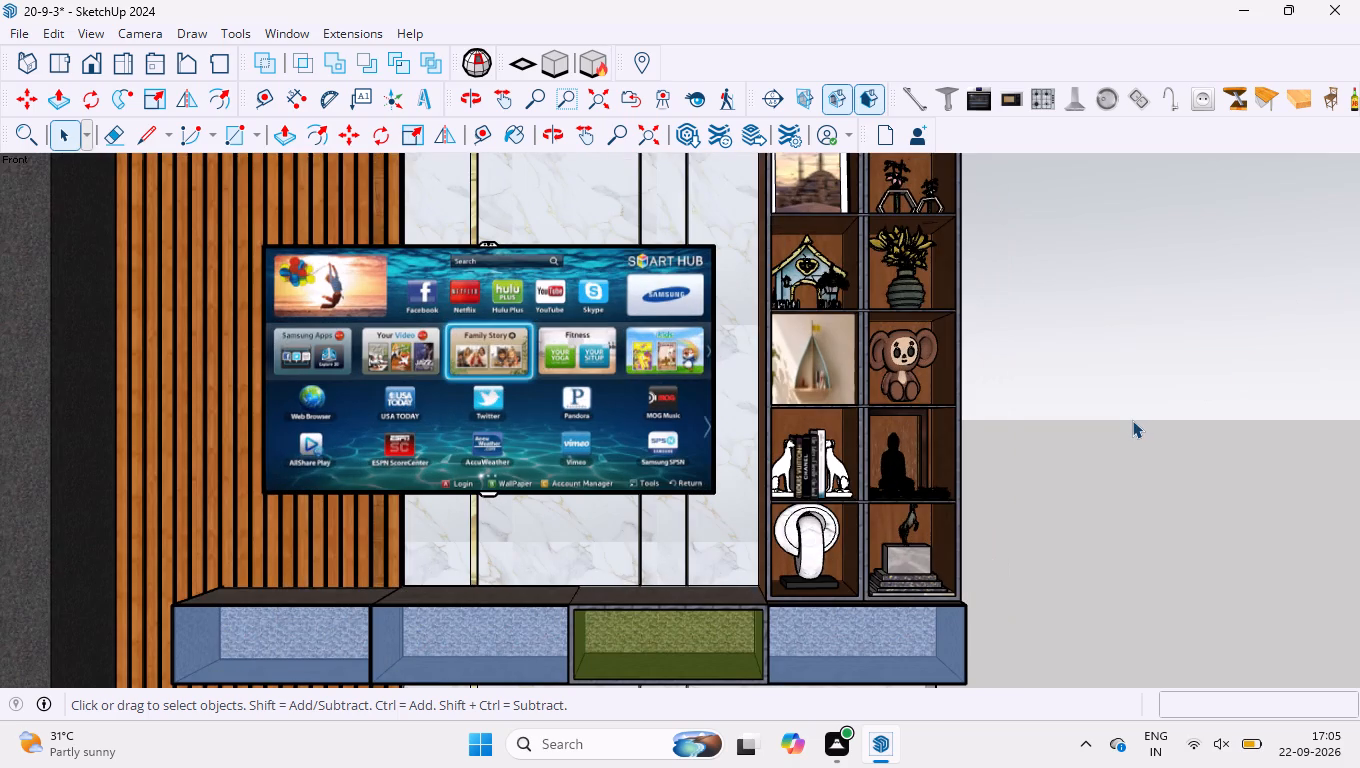
scroll(1132, 420, "up", 4)
scroll(993, 375, "up", 3)
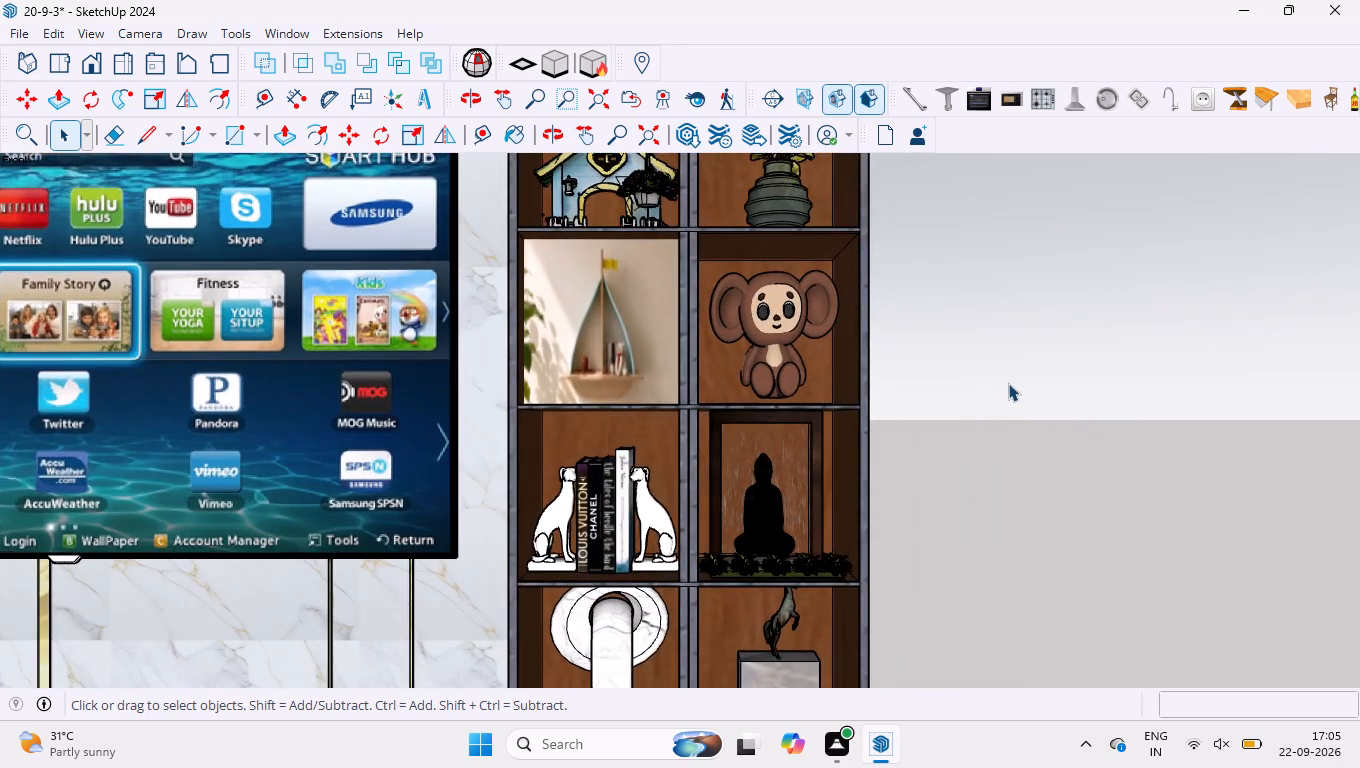
scroll(954, 354, "up", 3)
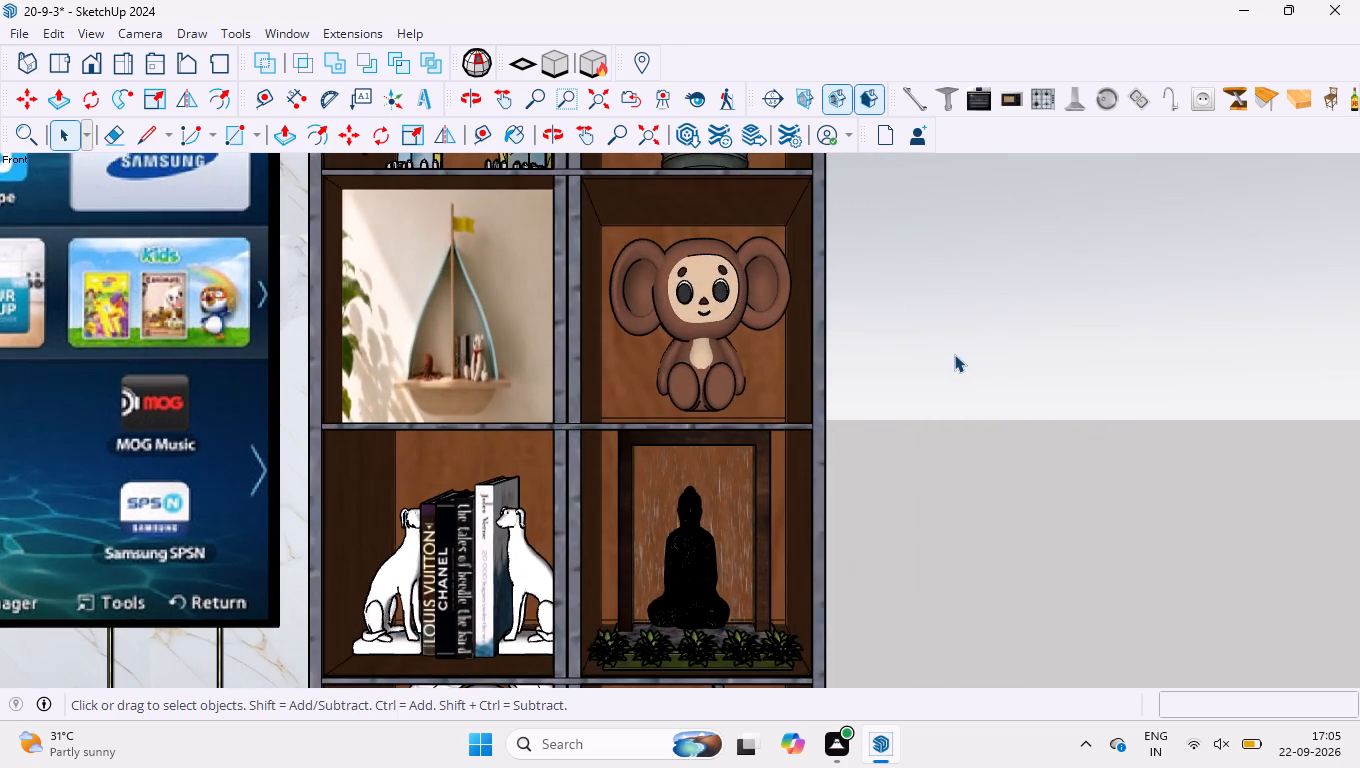
scroll(954, 354, "down", 3)
scroll(997, 423, "down", 12)
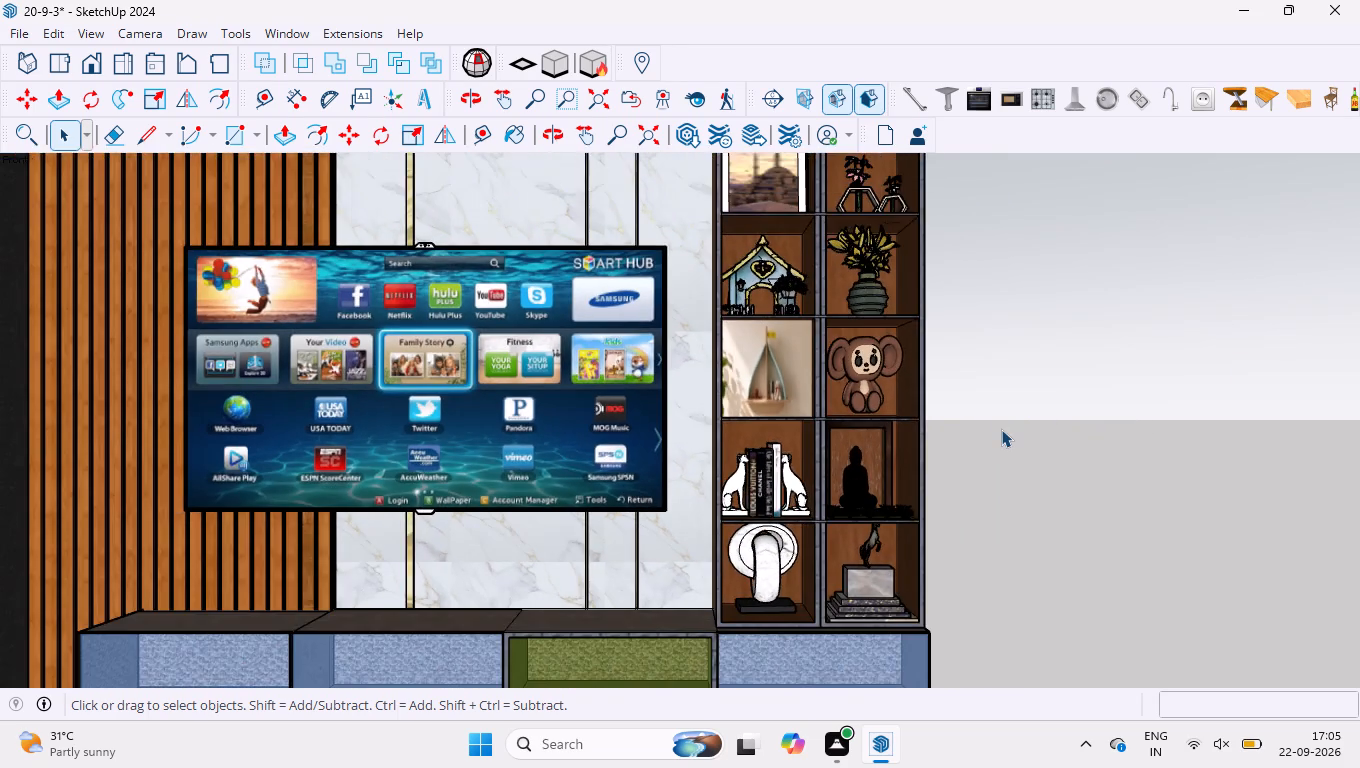
scroll(1003, 430, "down", 5)
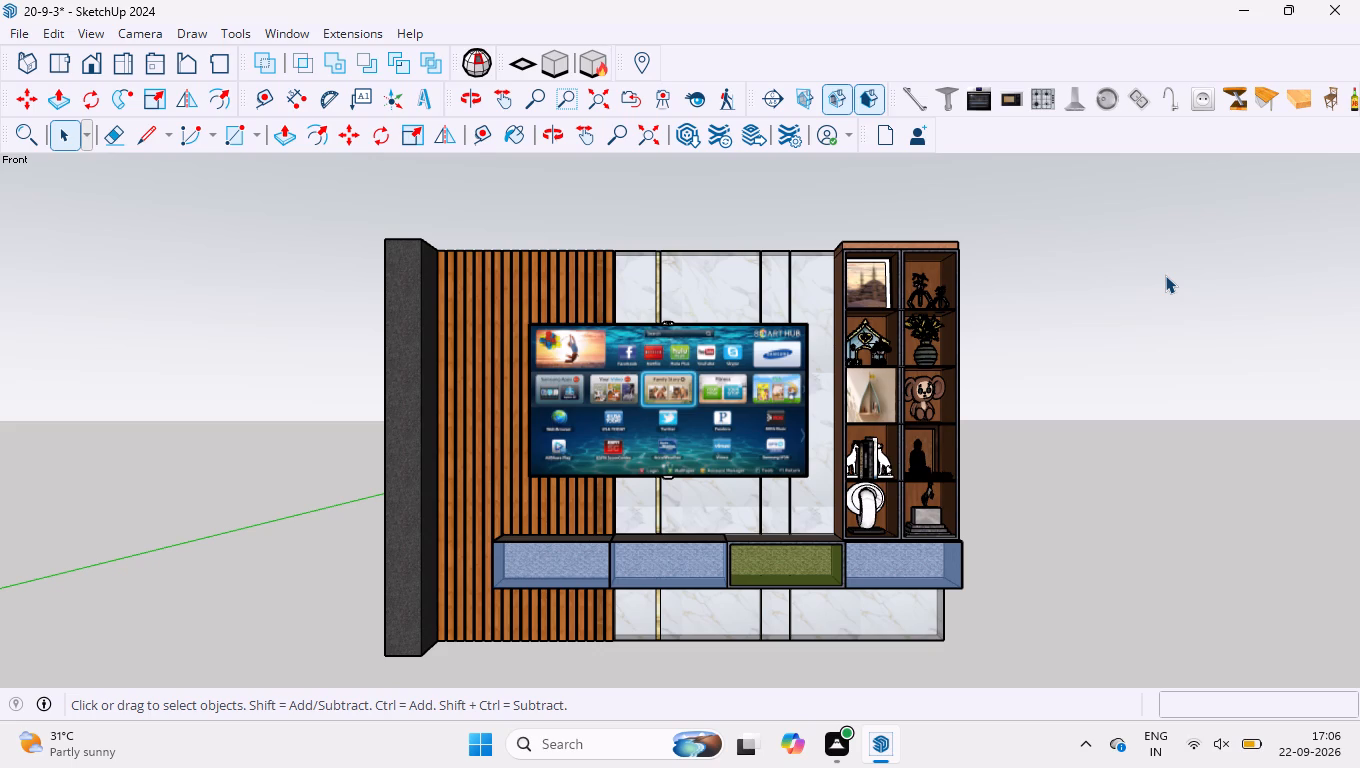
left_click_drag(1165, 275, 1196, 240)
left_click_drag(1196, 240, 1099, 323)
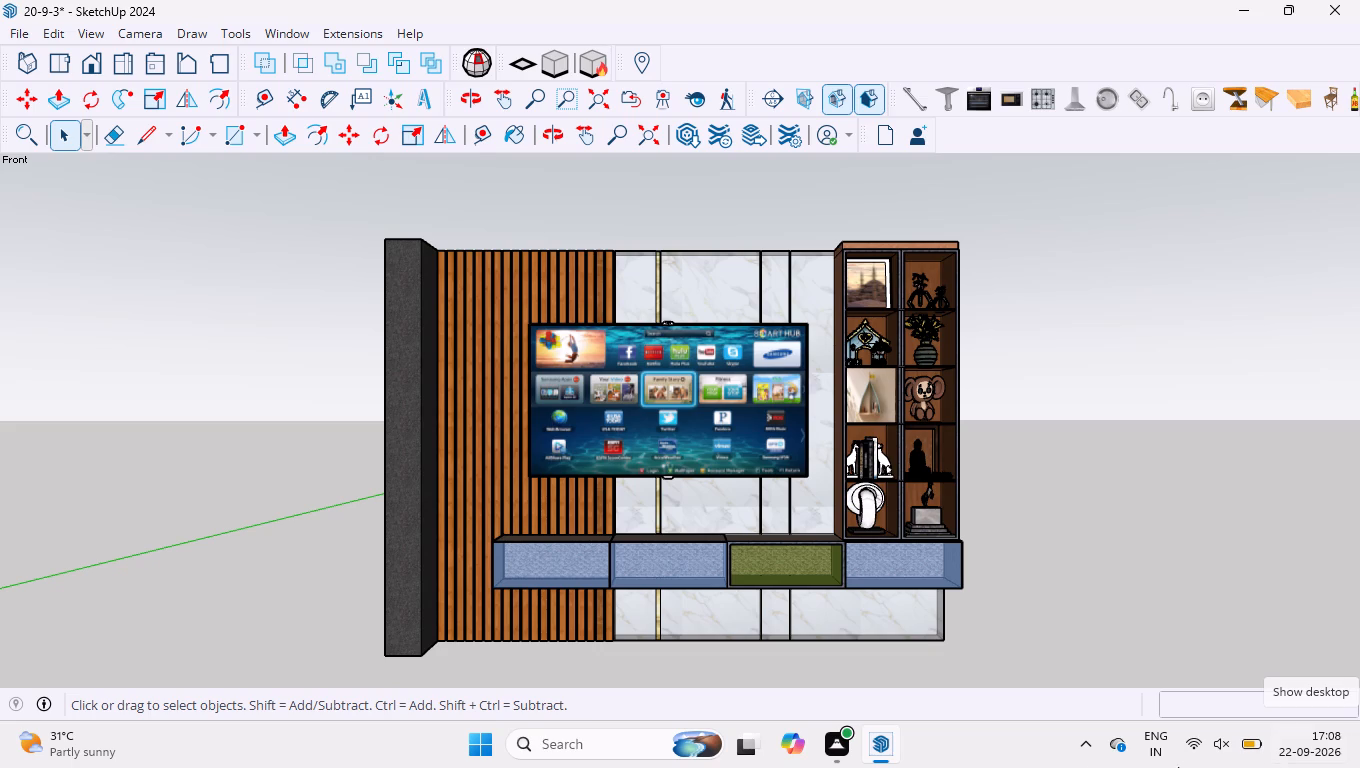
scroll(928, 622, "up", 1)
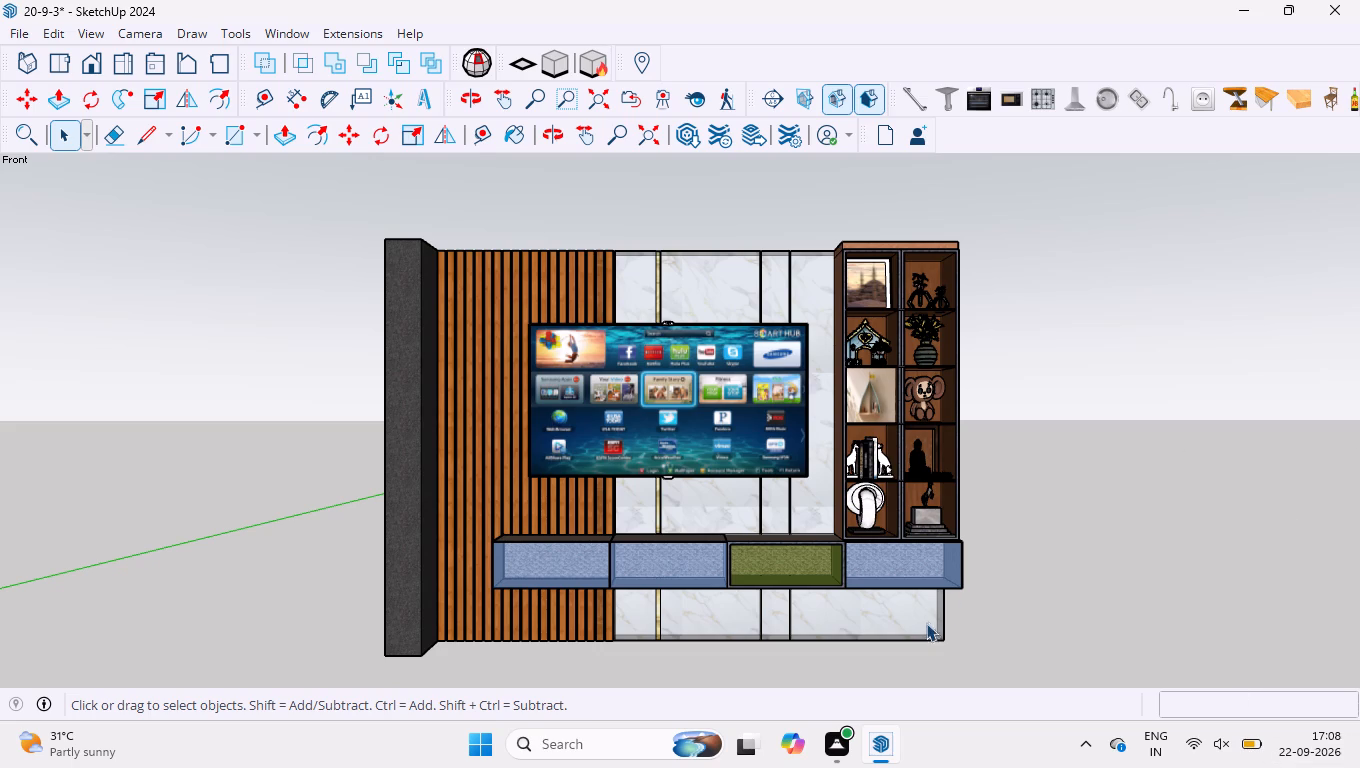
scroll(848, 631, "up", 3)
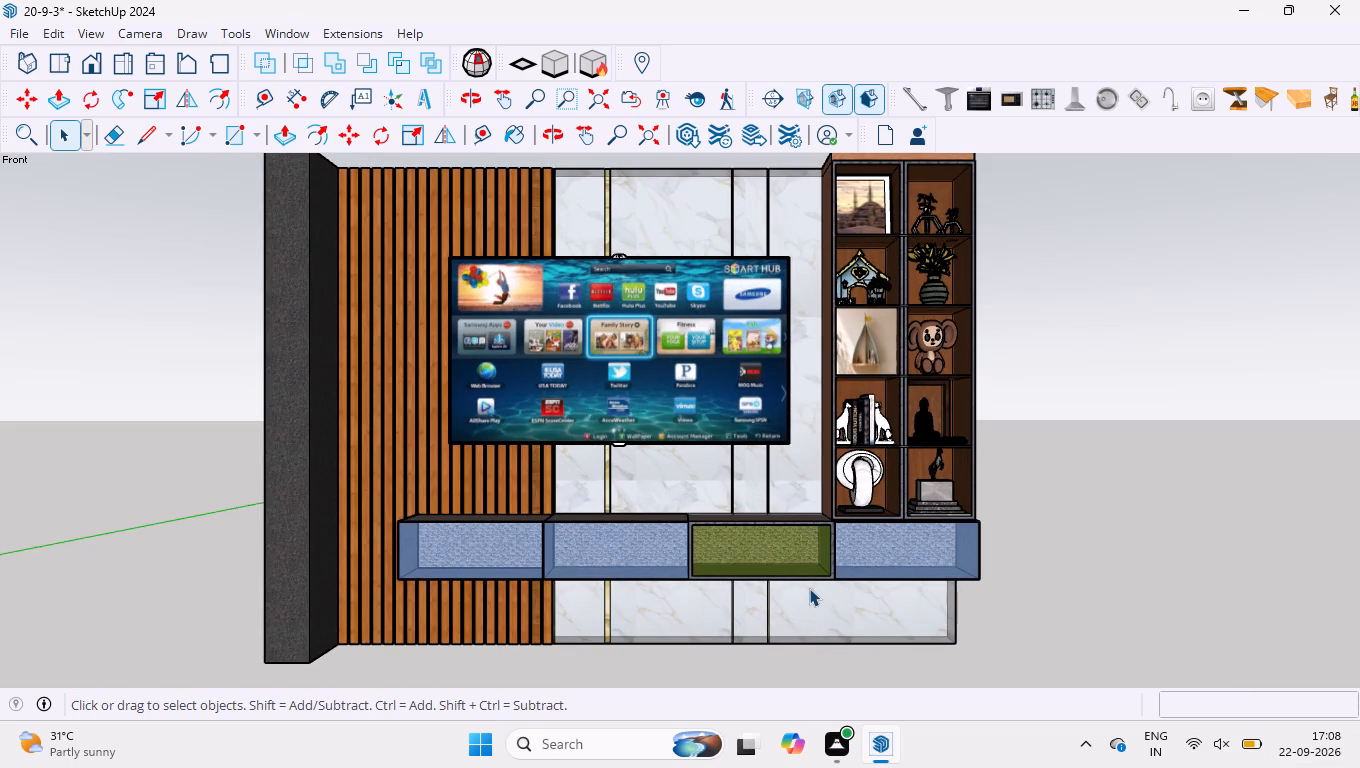
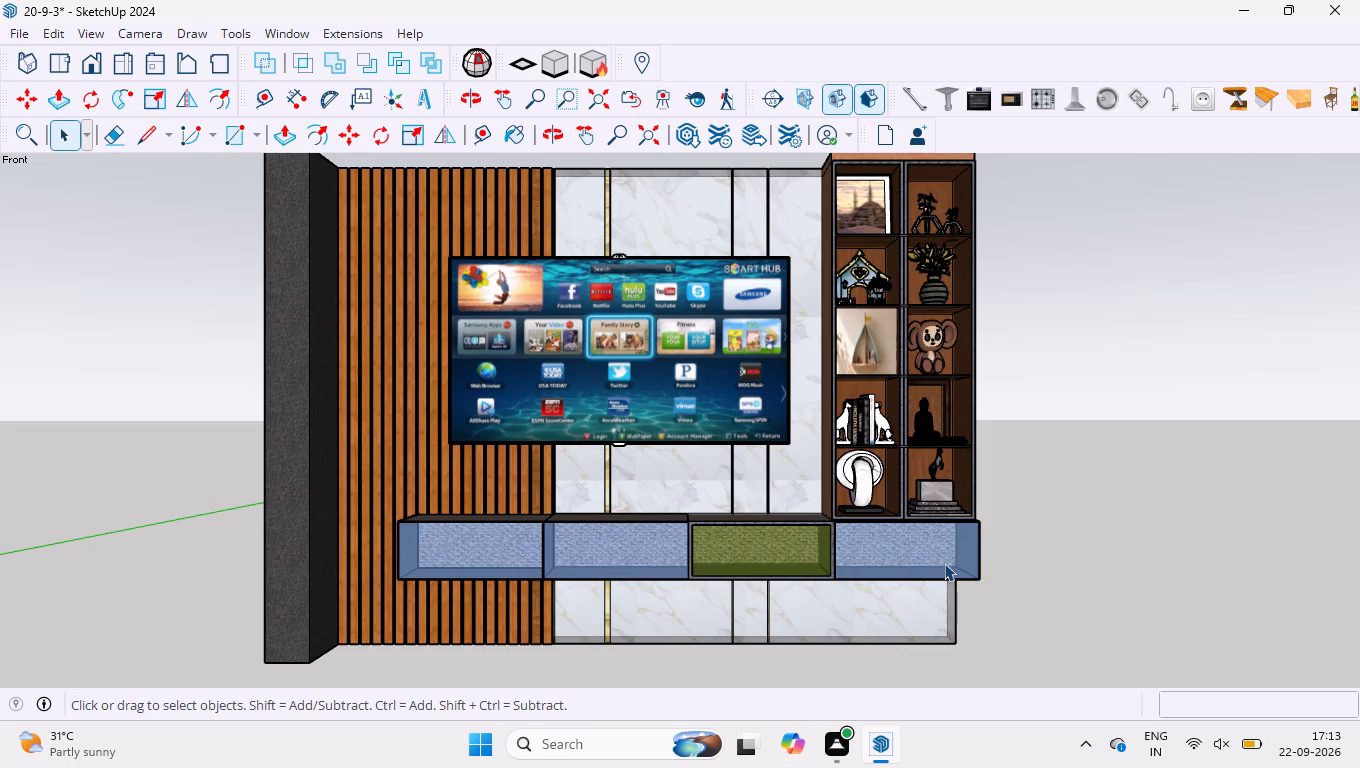
Hide the mosque picture frame in the display cabinet's top compartment nearest the TV.
scroll(688, 308, "down", 2)
scroll(785, 335, "down", 3)
scroll(891, 254, "up", 16)
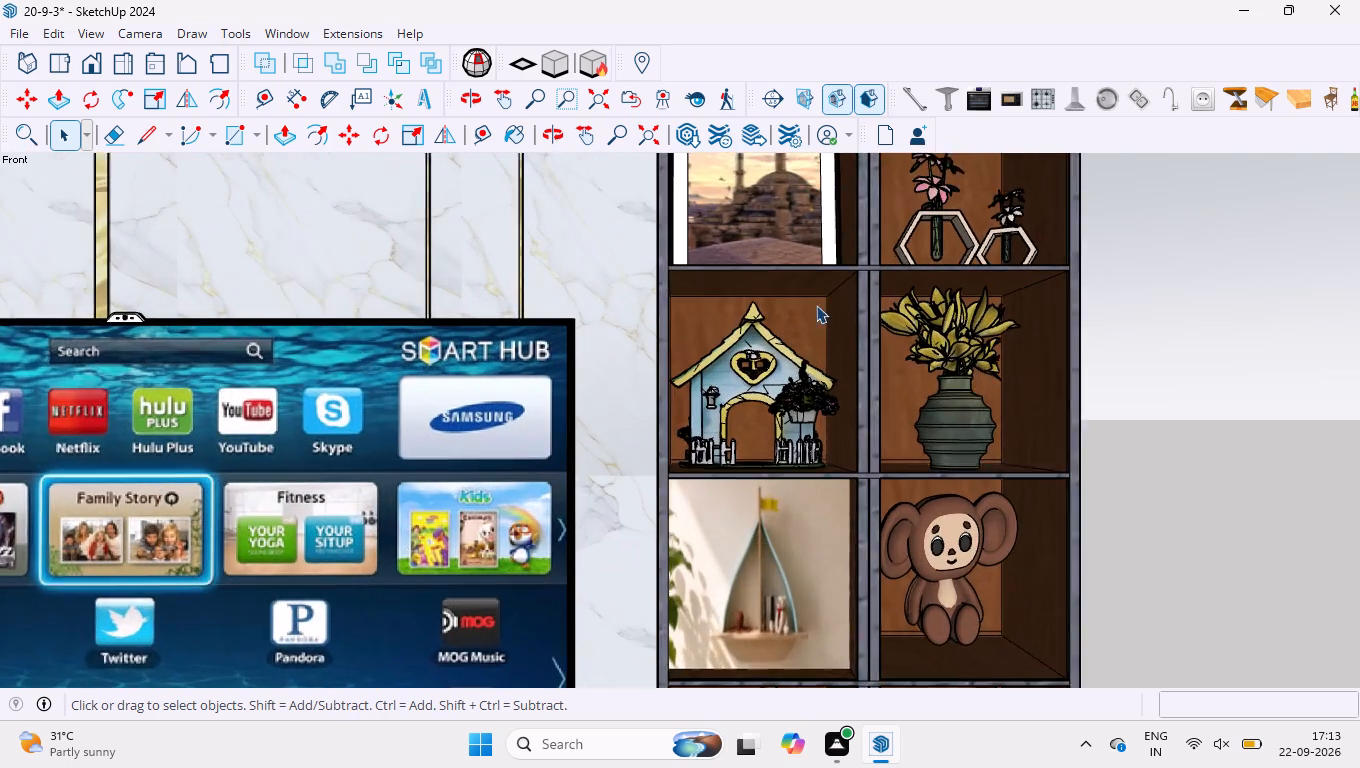
scroll(785, 348, "down", 5)
scroll(1189, 370, "down", 3)
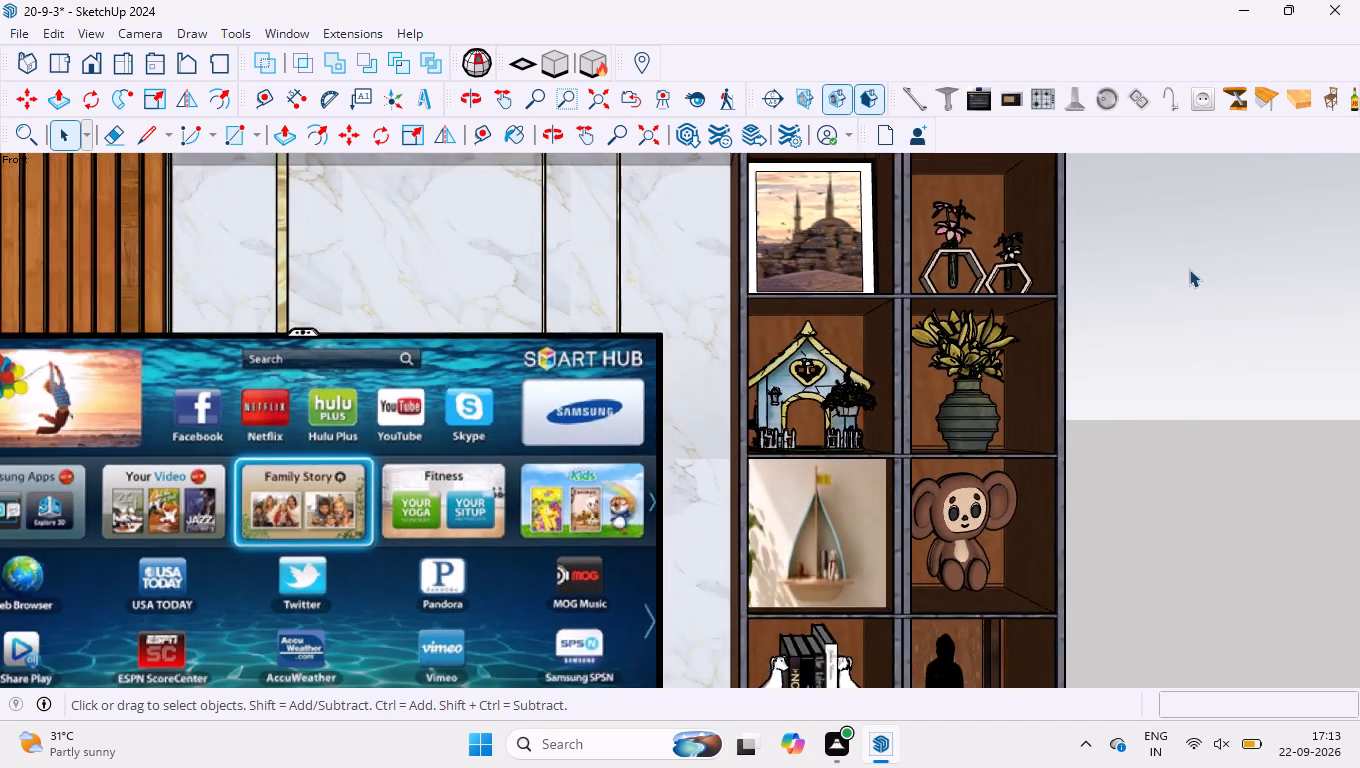
scroll(1189, 279, "down", 5)
scroll(904, 218, "up", 7)
left_click(943, 284)
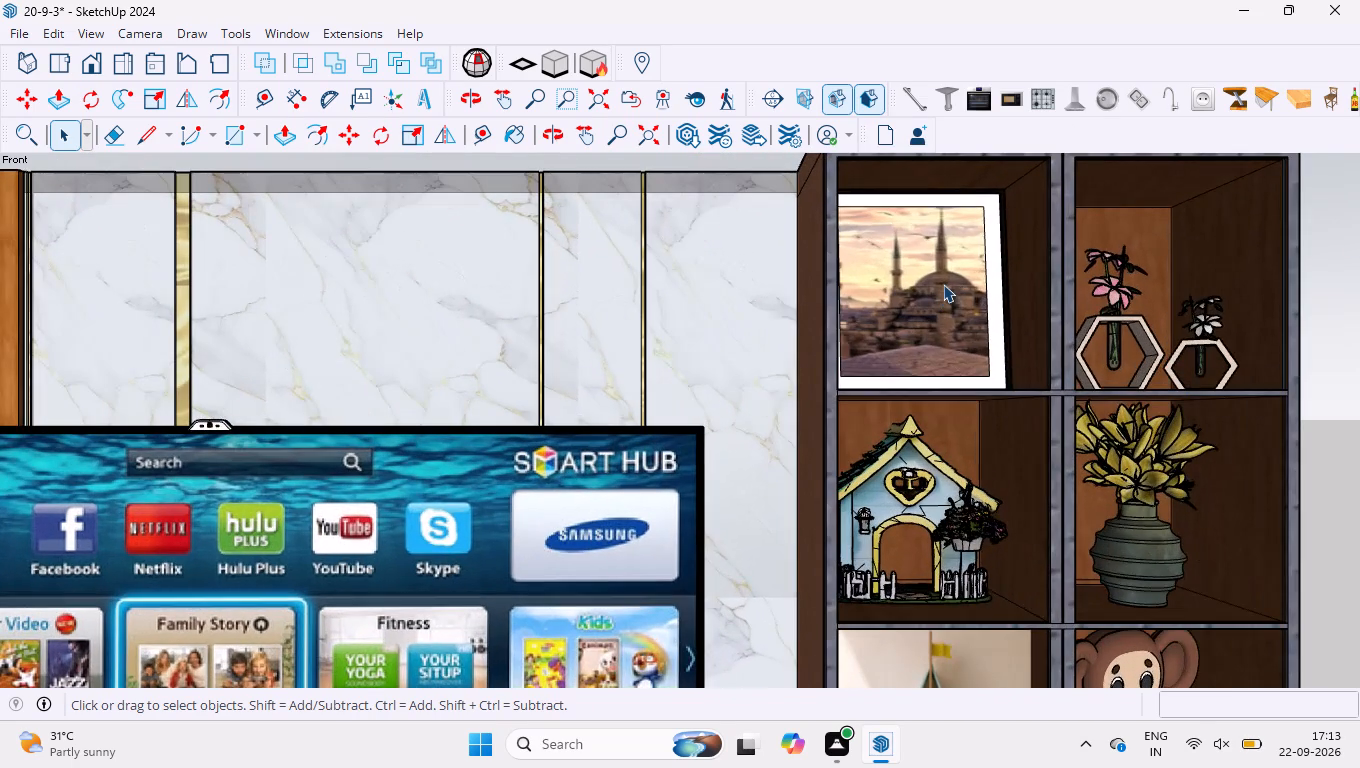
right_click(944, 280)
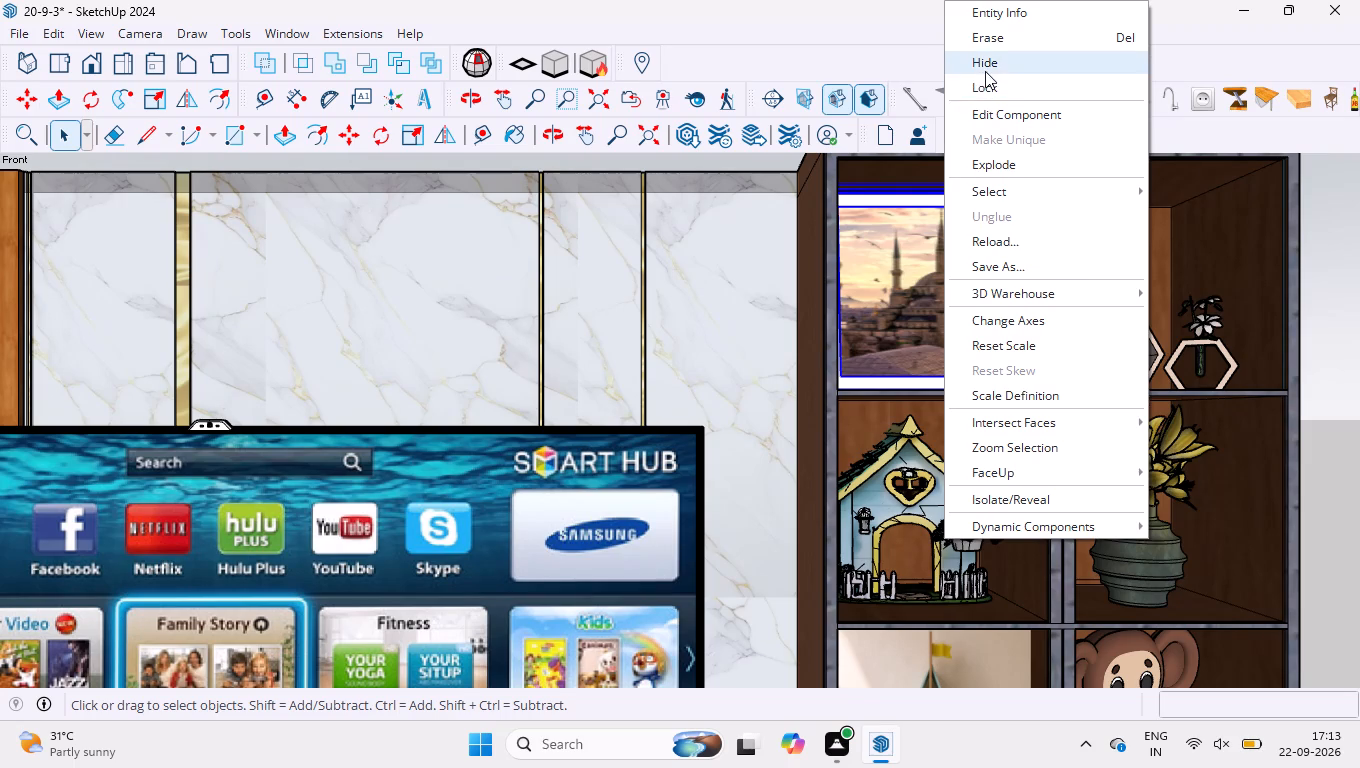
left_click(985, 71)
scroll(794, 236, "down", 4)
scroll(937, 310, "down", 3)
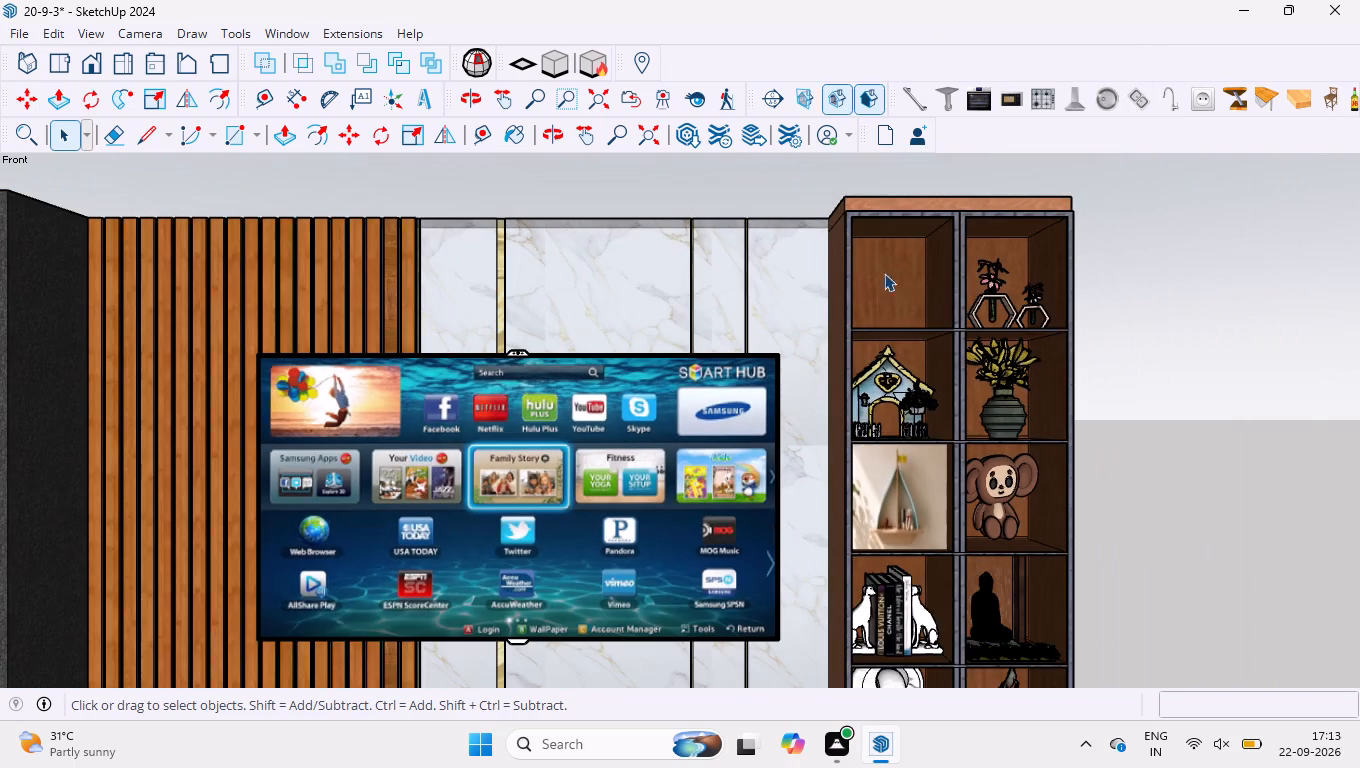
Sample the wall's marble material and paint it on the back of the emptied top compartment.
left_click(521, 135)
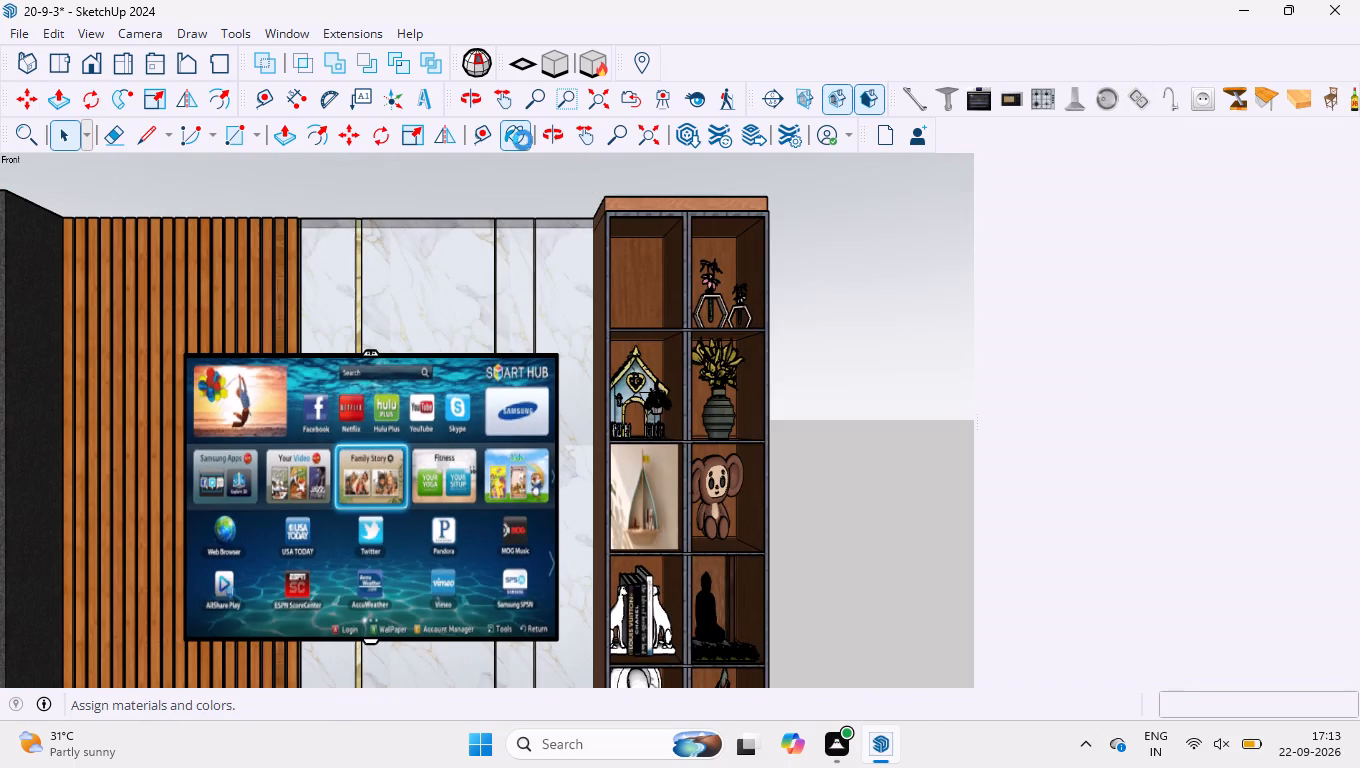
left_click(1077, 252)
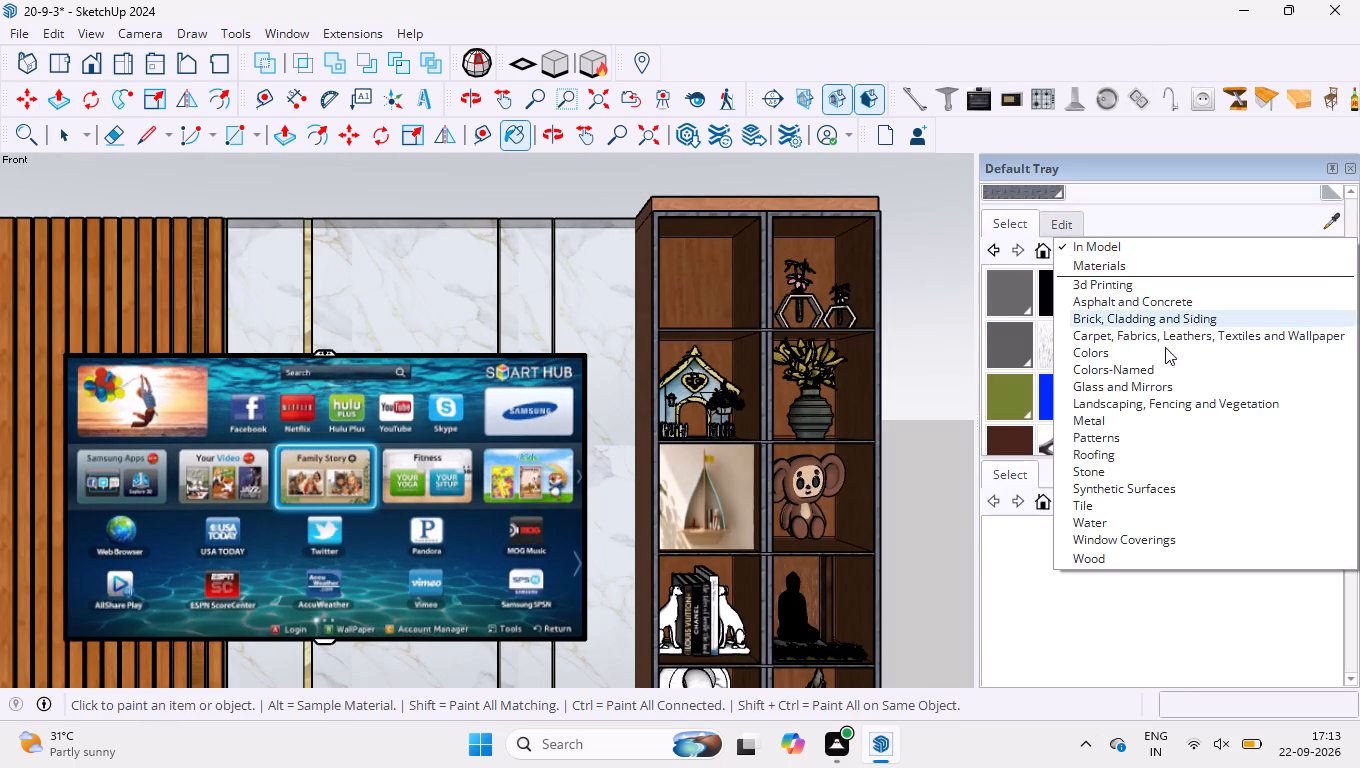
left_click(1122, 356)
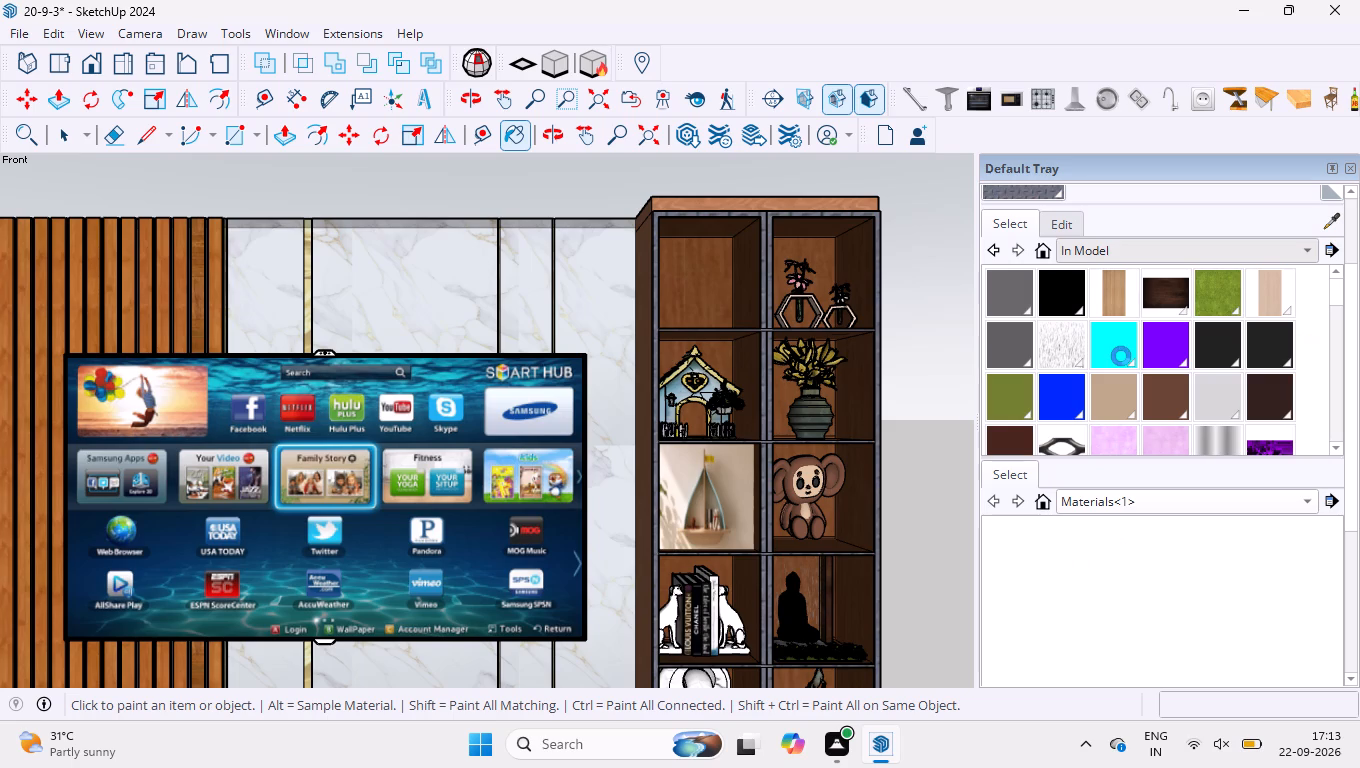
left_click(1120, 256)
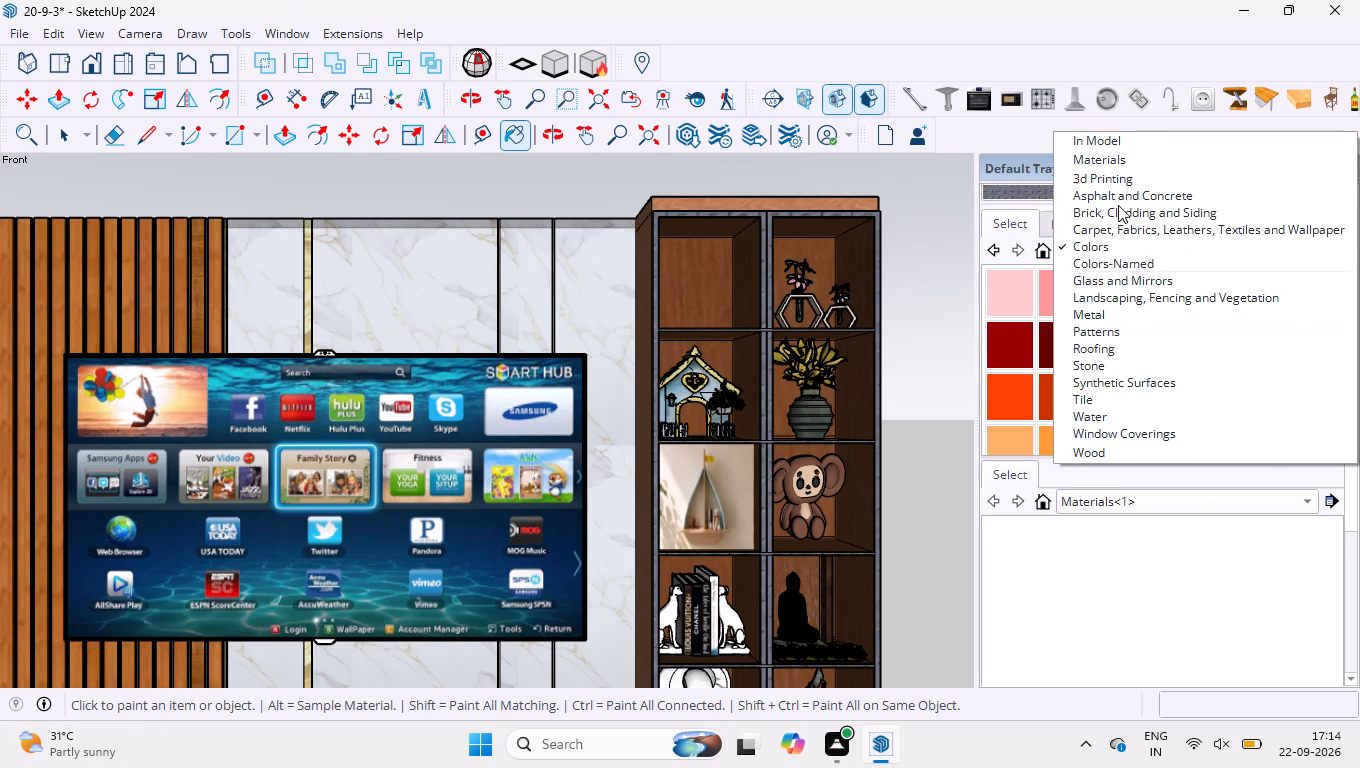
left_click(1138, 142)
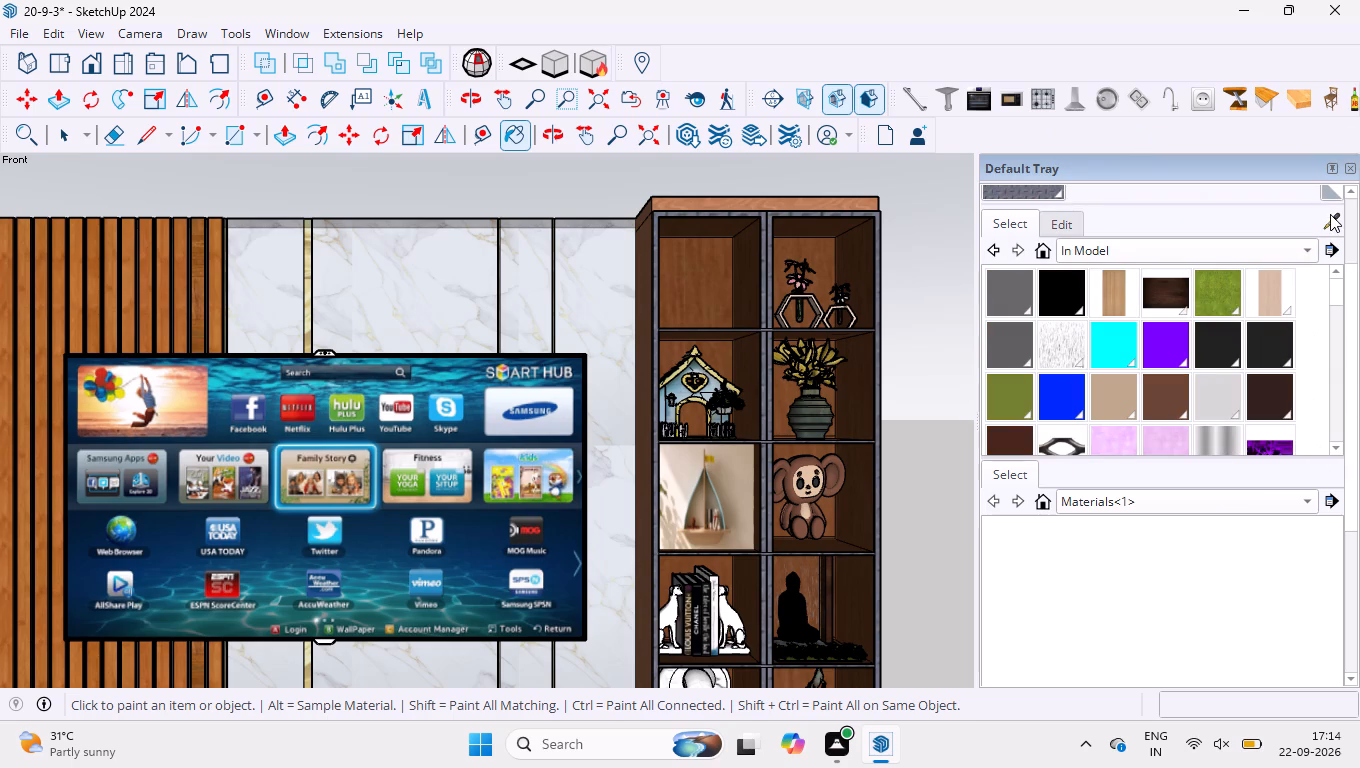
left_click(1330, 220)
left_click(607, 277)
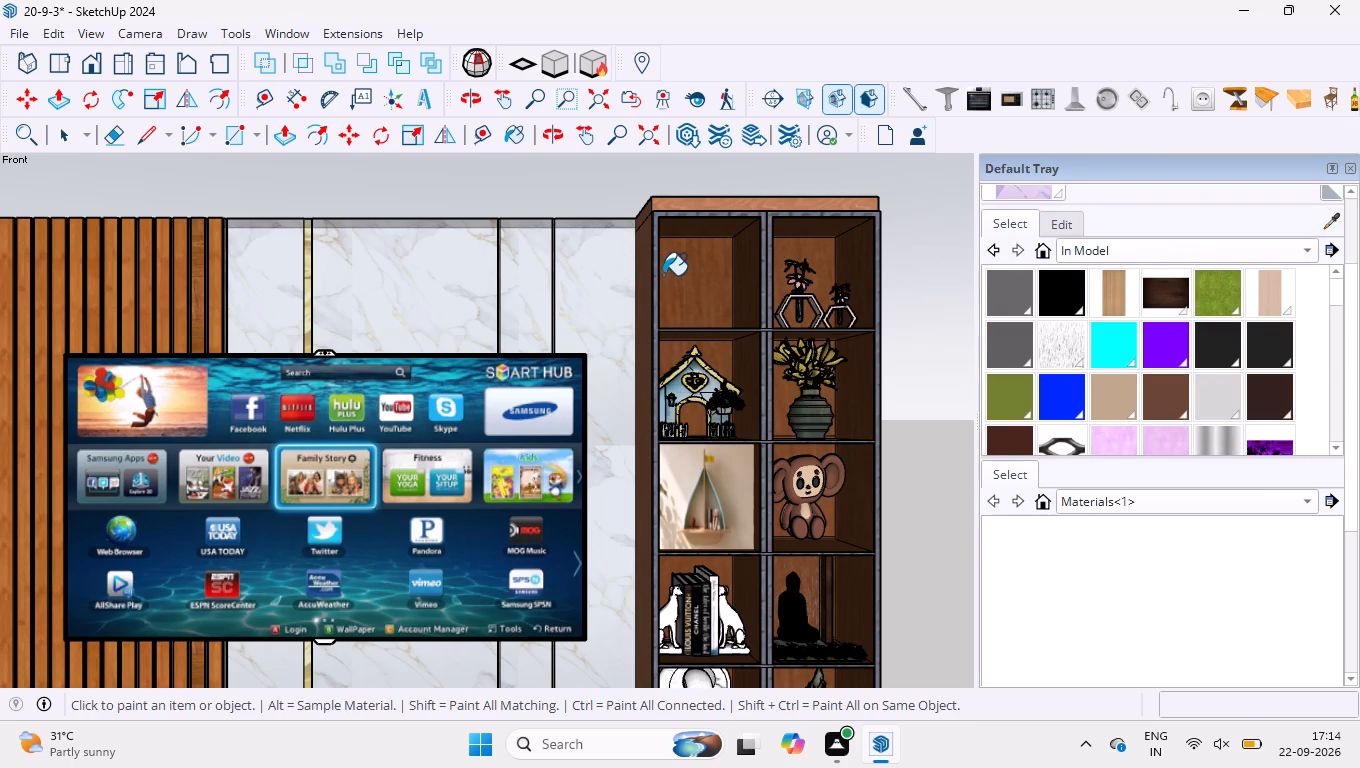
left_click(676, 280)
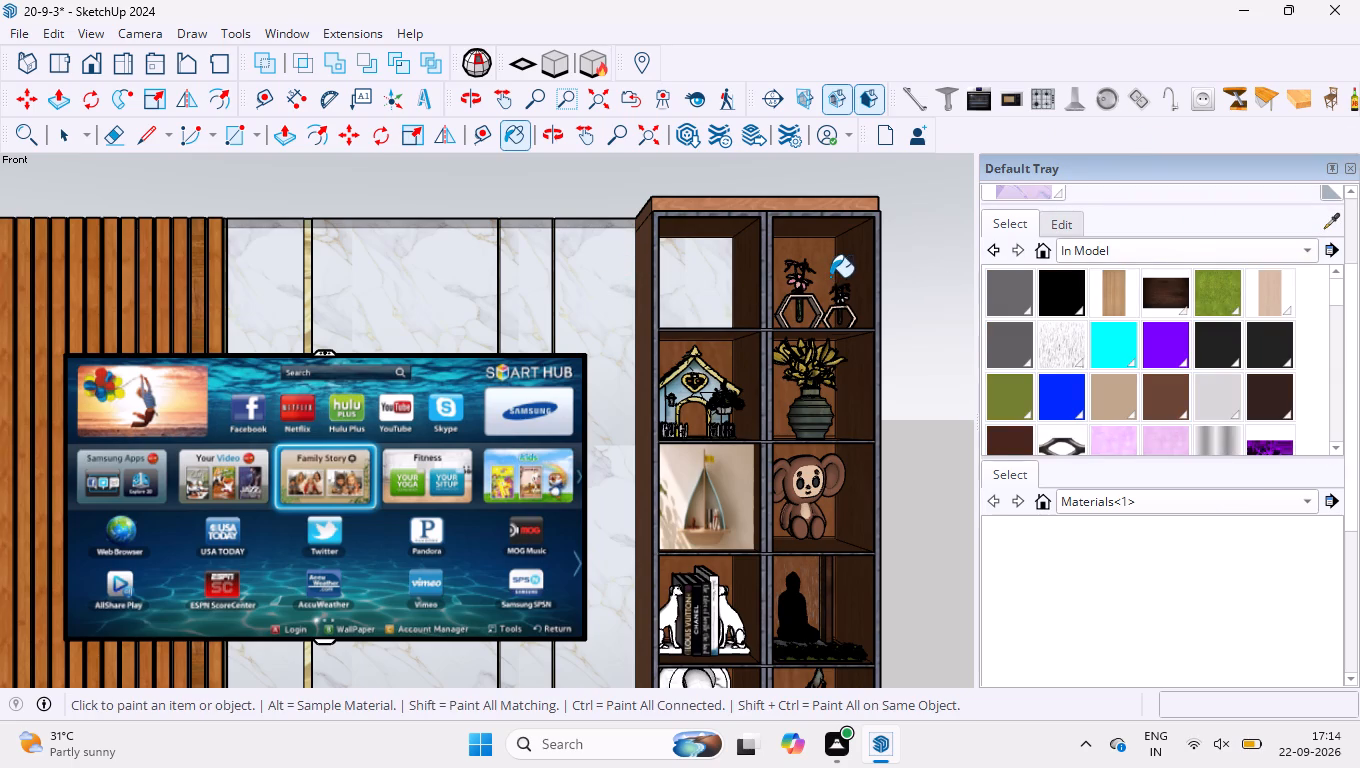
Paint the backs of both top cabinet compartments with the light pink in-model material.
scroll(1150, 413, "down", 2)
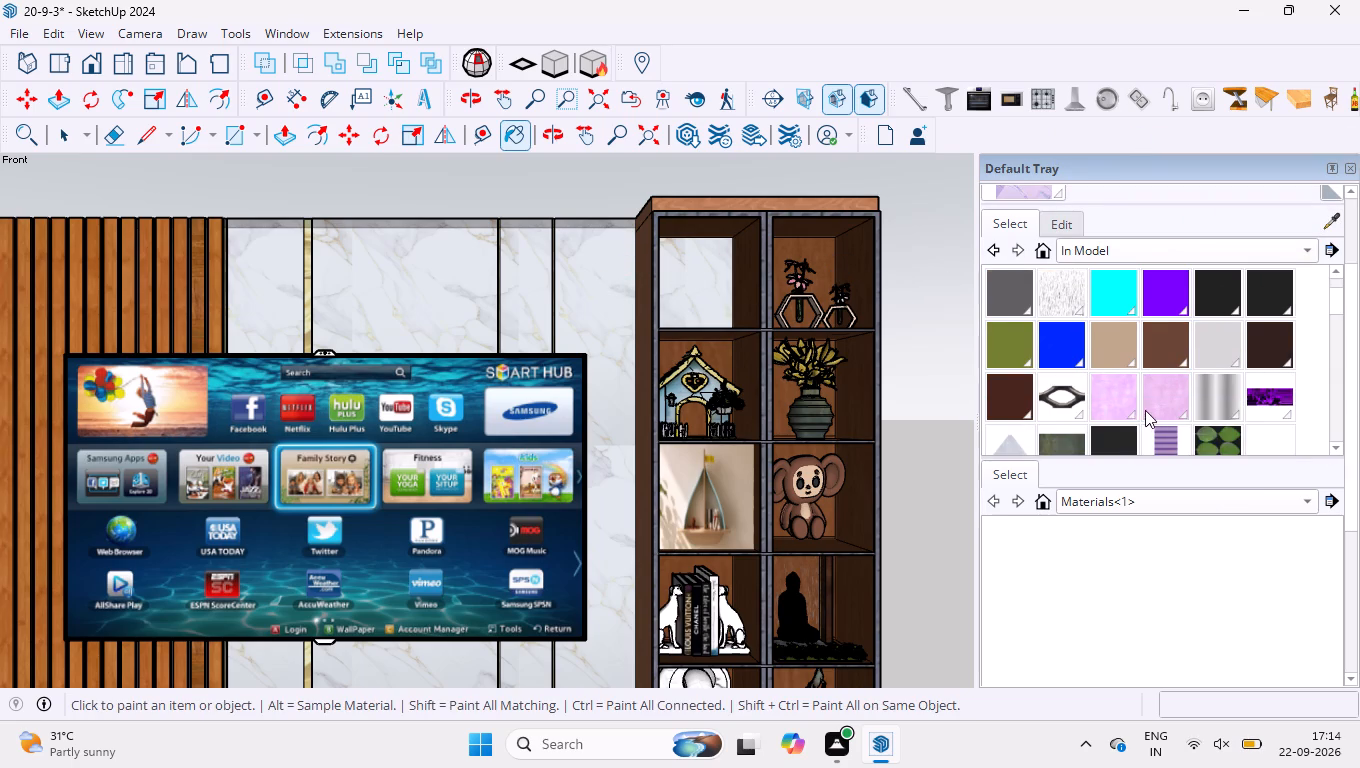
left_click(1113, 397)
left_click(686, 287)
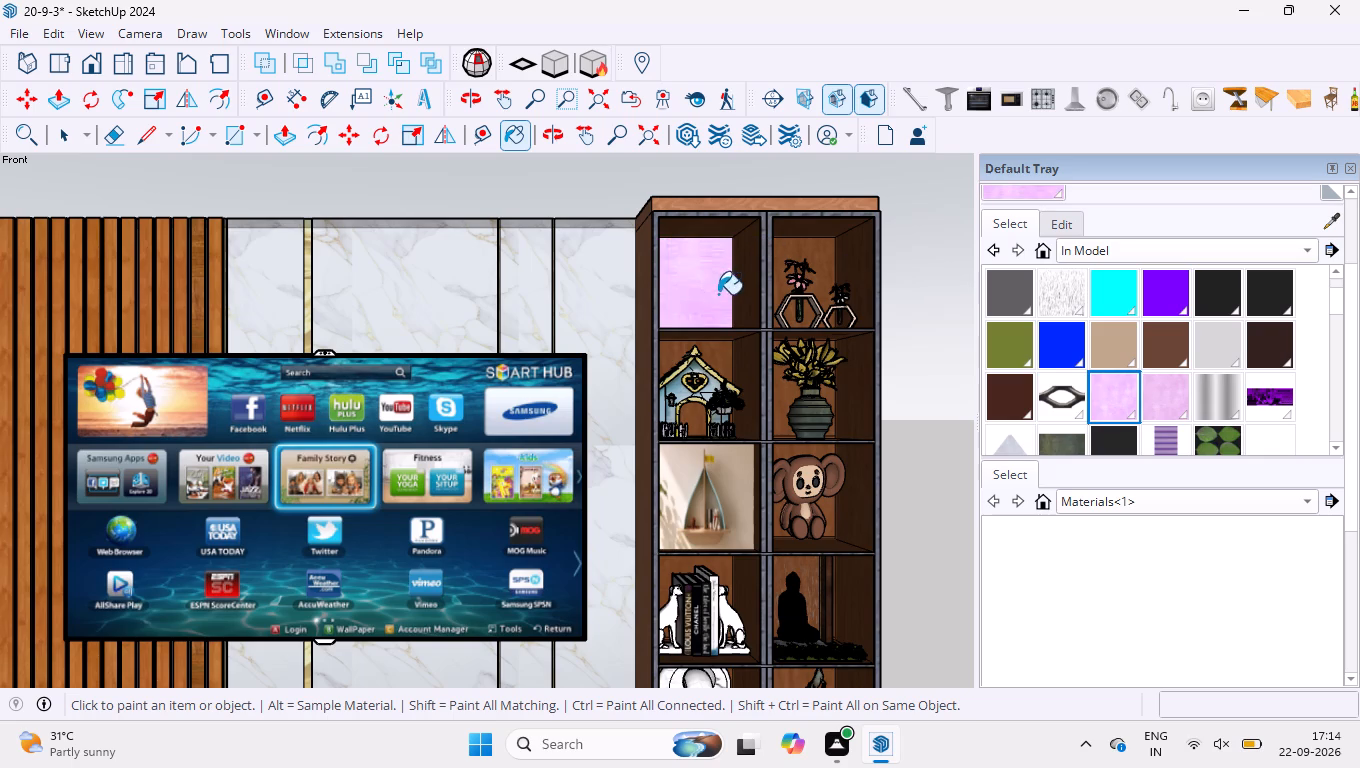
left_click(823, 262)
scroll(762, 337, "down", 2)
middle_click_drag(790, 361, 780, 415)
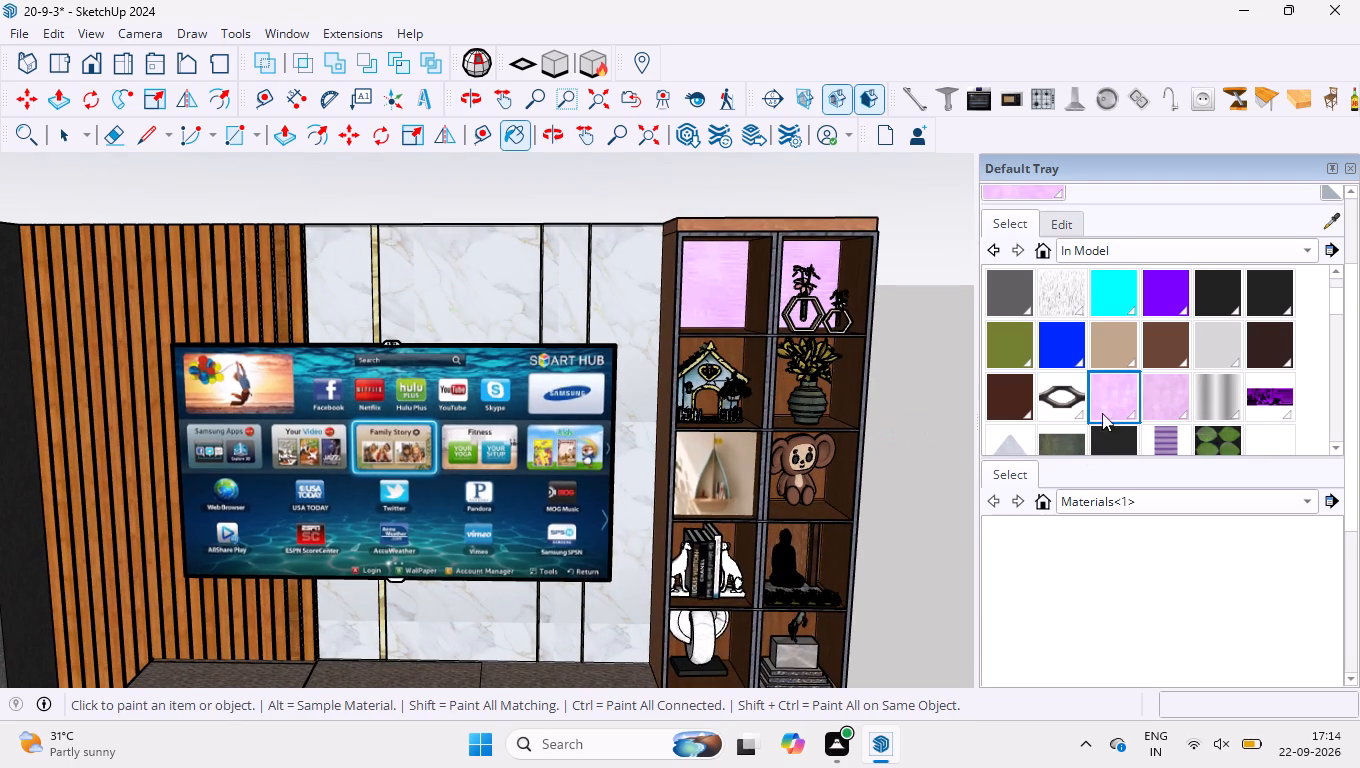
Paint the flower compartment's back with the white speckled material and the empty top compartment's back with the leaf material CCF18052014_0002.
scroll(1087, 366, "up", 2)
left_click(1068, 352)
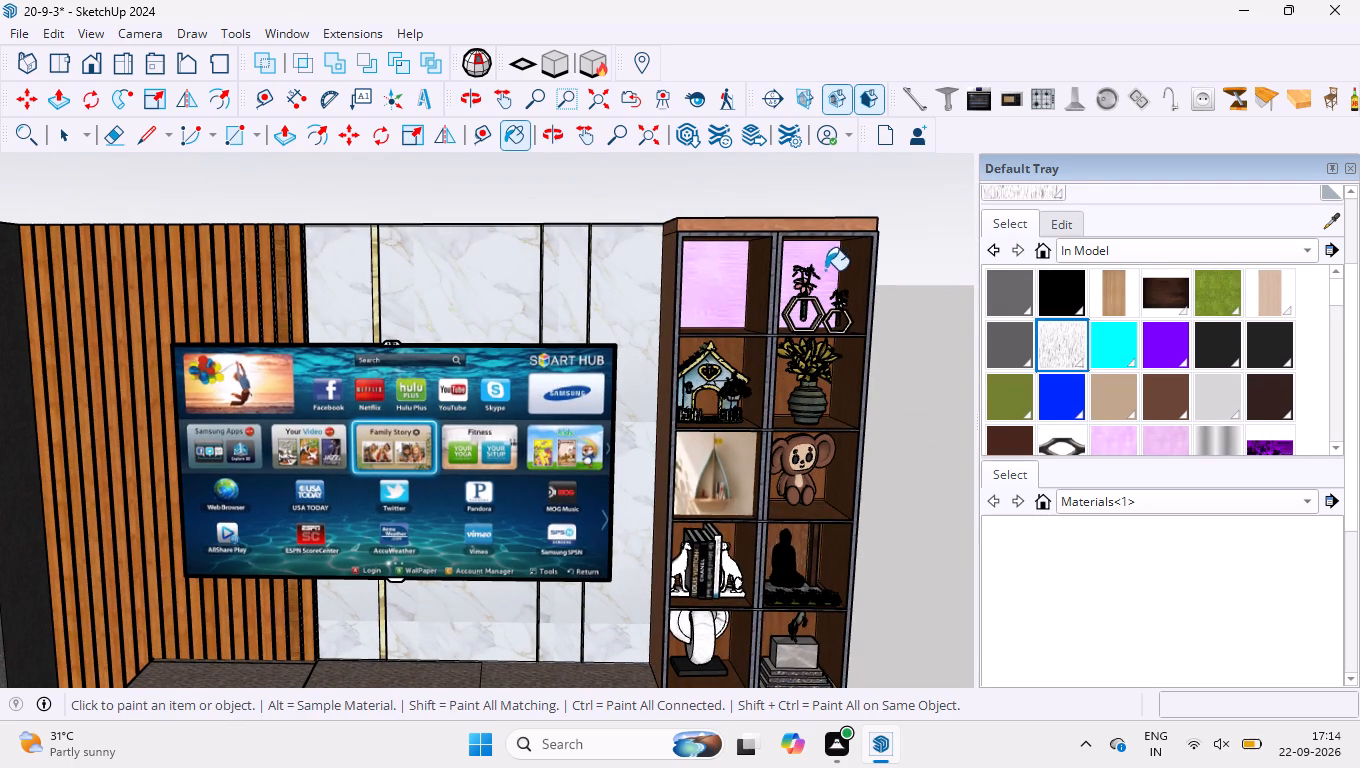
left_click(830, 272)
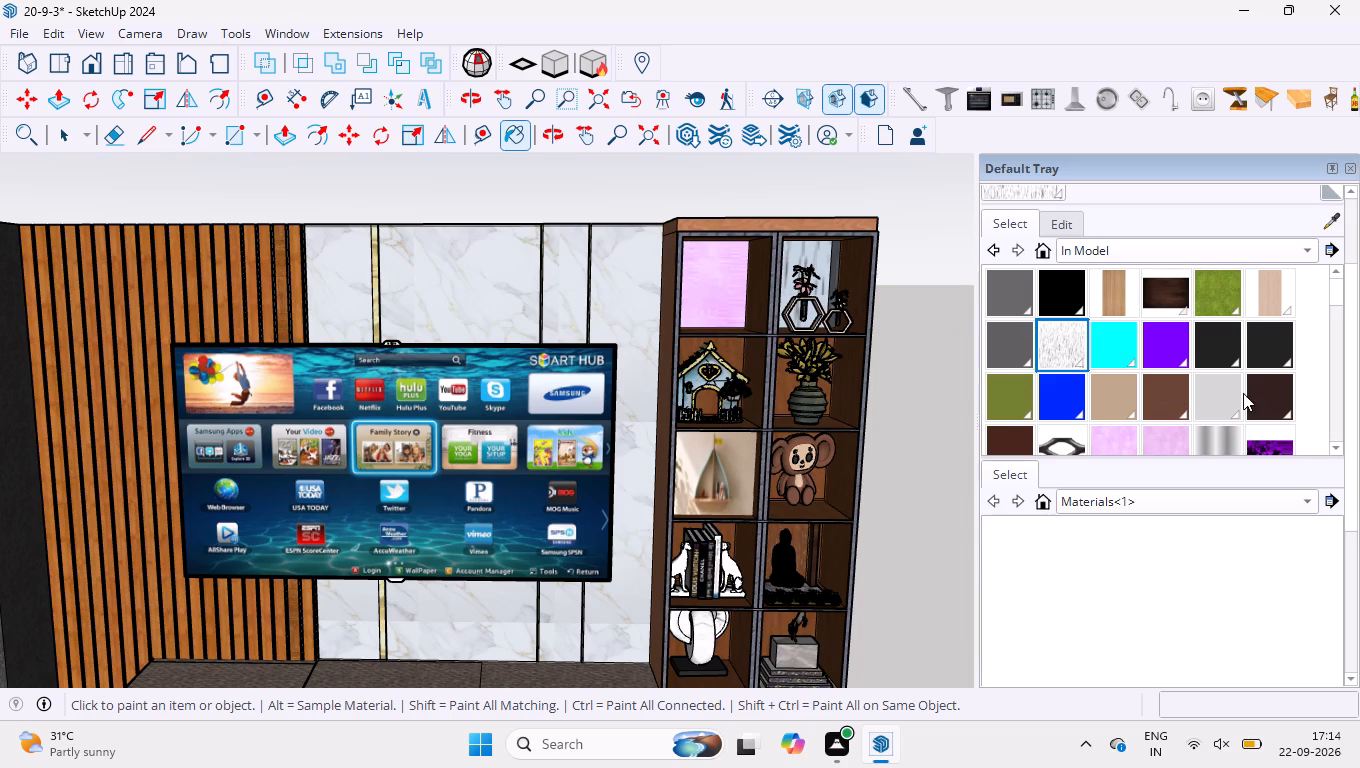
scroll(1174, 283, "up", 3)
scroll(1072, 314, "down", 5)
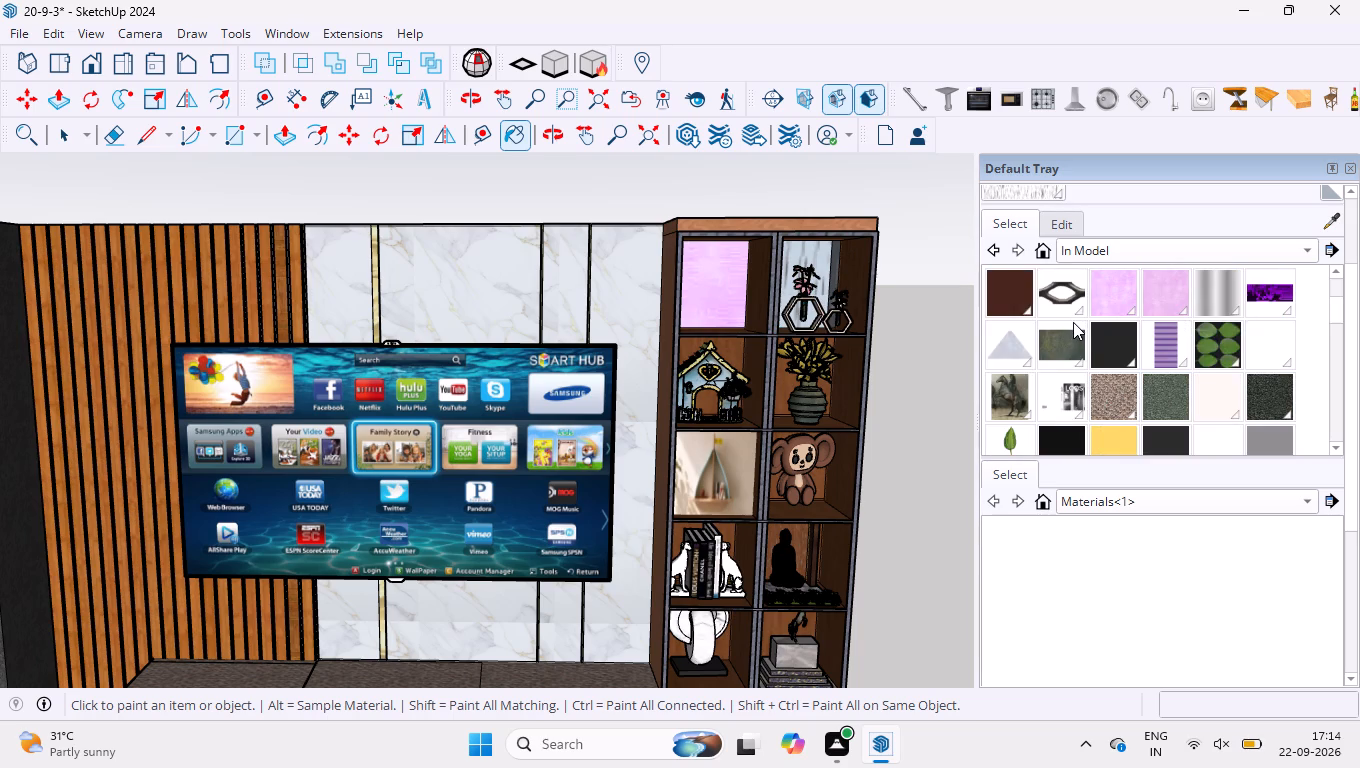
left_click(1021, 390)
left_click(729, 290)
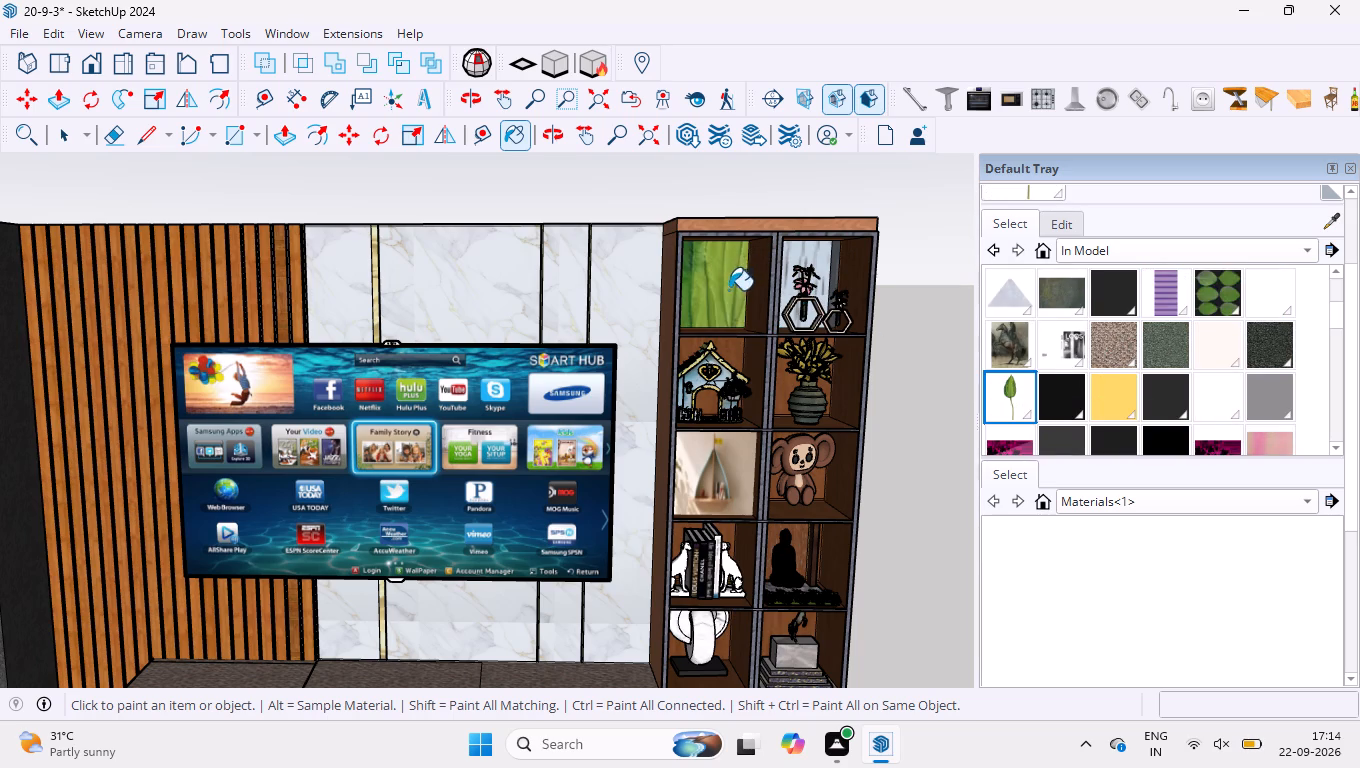
Look through the in-model materials for another finish for the compartment backs.
scroll(837, 309, "down", 3)
scroll(1084, 452, "up", 1)
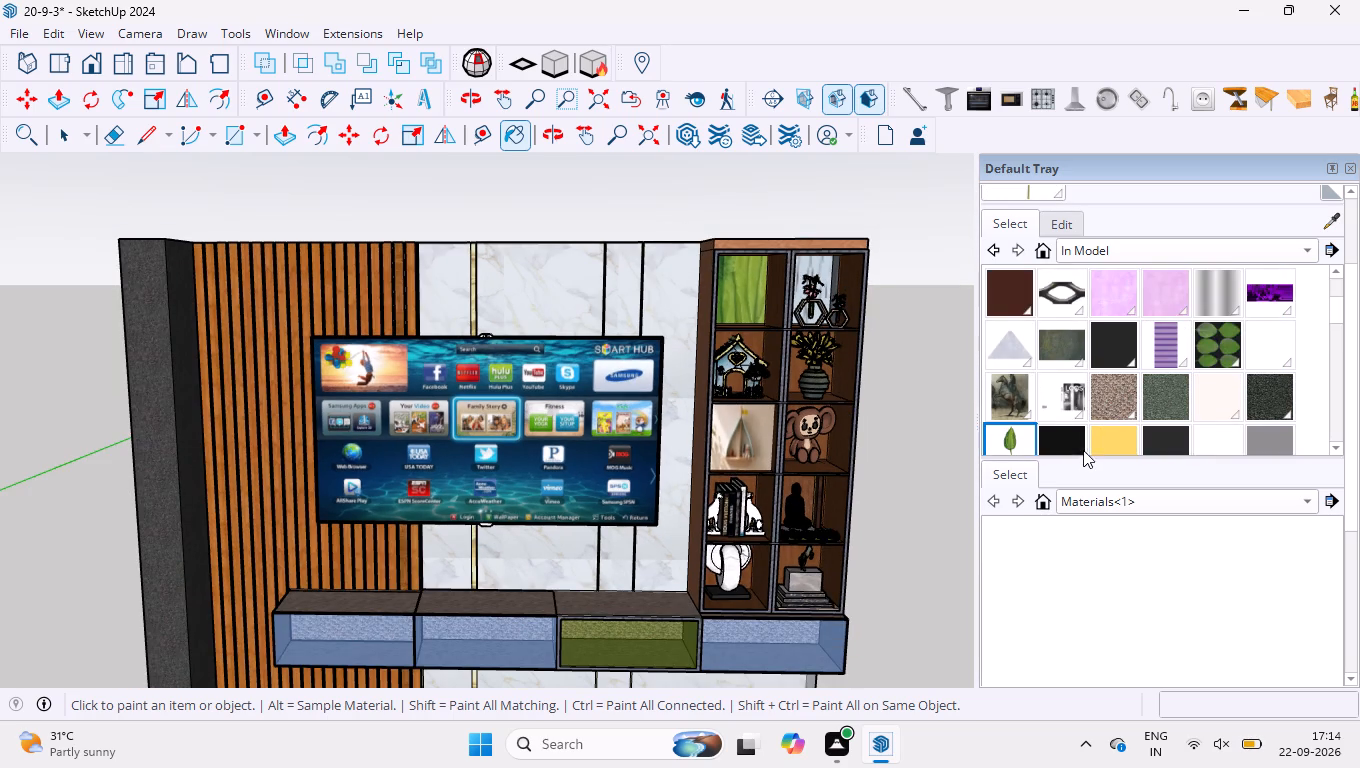
scroll(1150, 355, "down", 4)
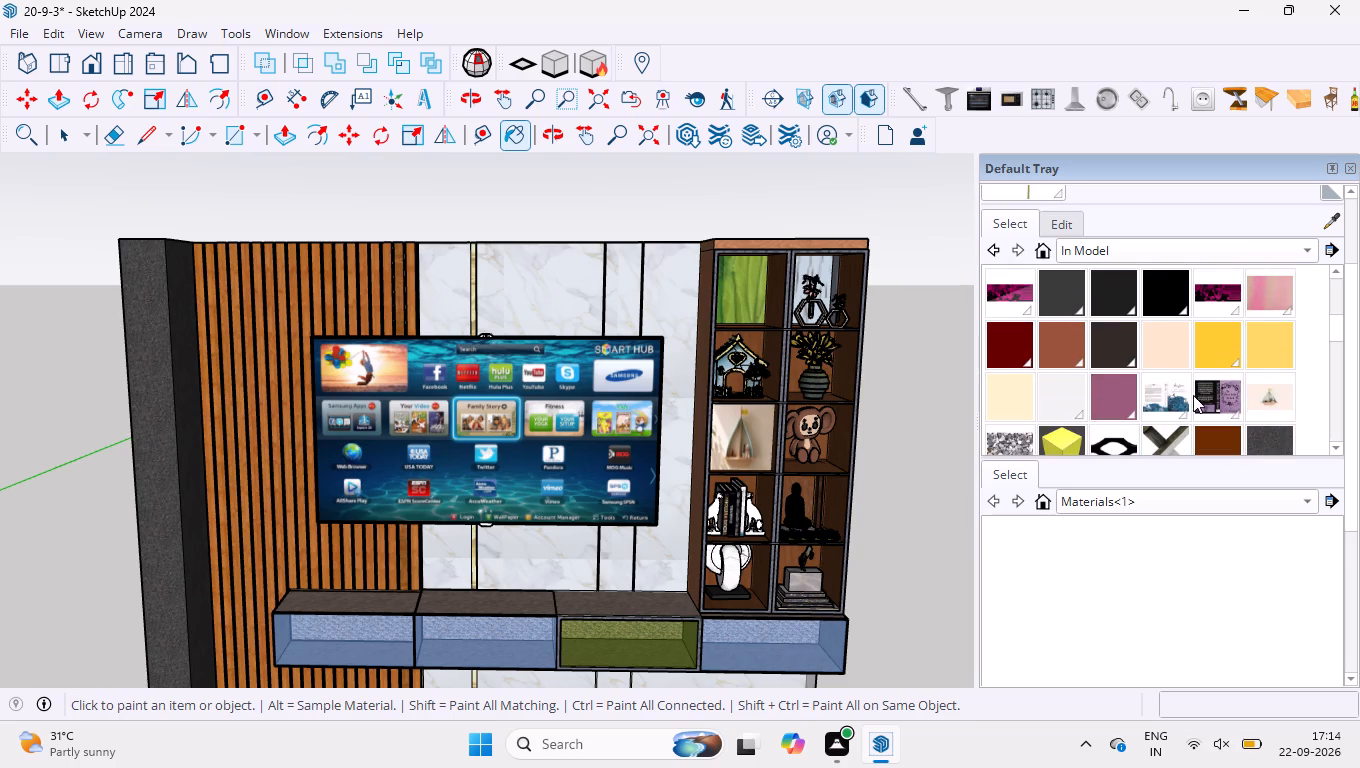
scroll(1178, 373, "down", 8)
scroll(1129, 373, "up", 14)
scroll(1089, 243, "up", 4)
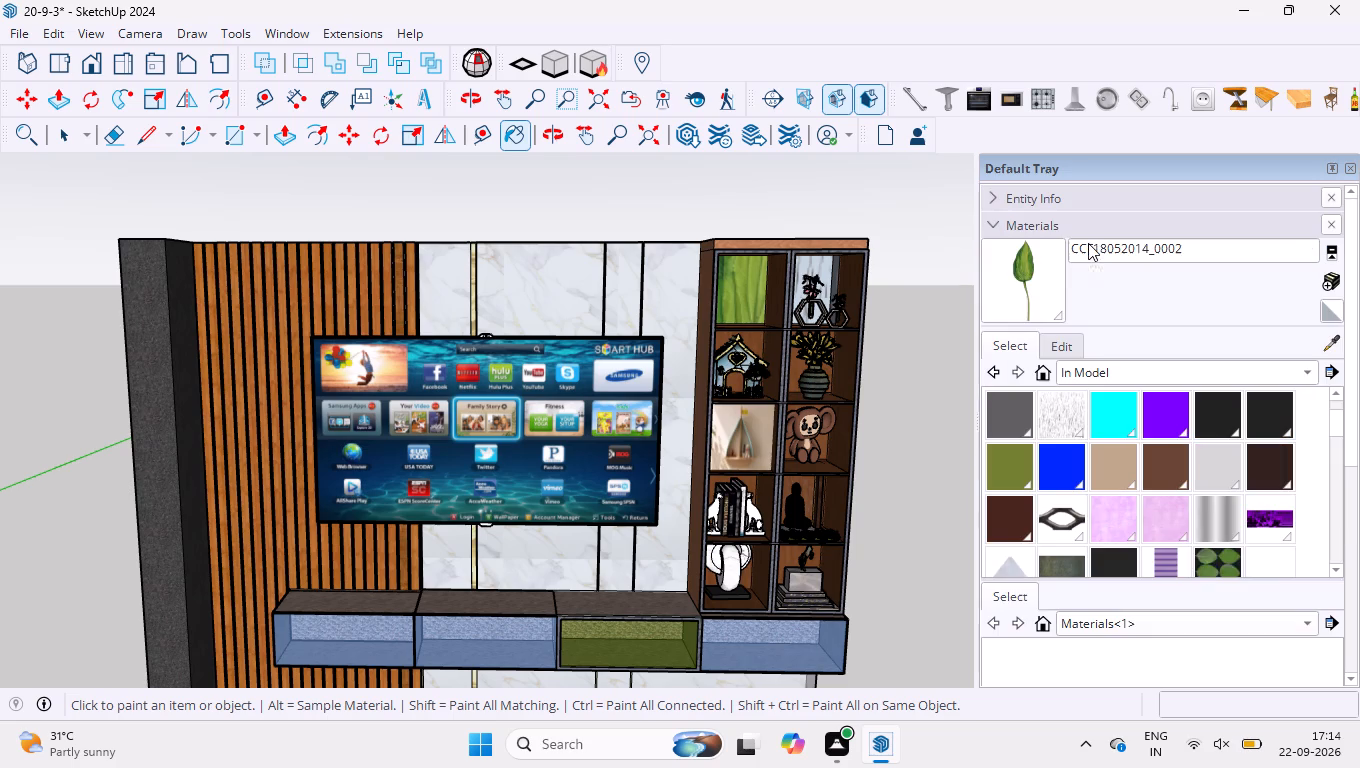
scroll(1088, 243, "up", 1)
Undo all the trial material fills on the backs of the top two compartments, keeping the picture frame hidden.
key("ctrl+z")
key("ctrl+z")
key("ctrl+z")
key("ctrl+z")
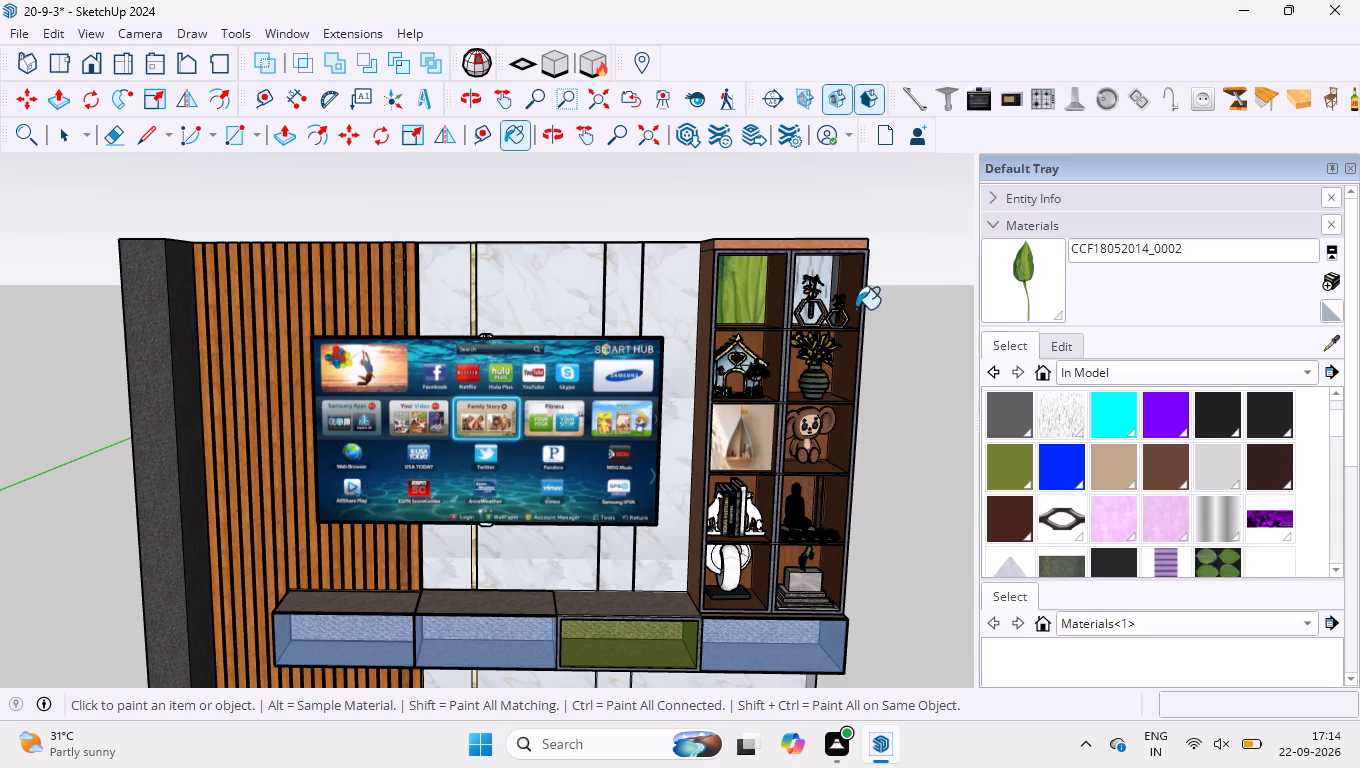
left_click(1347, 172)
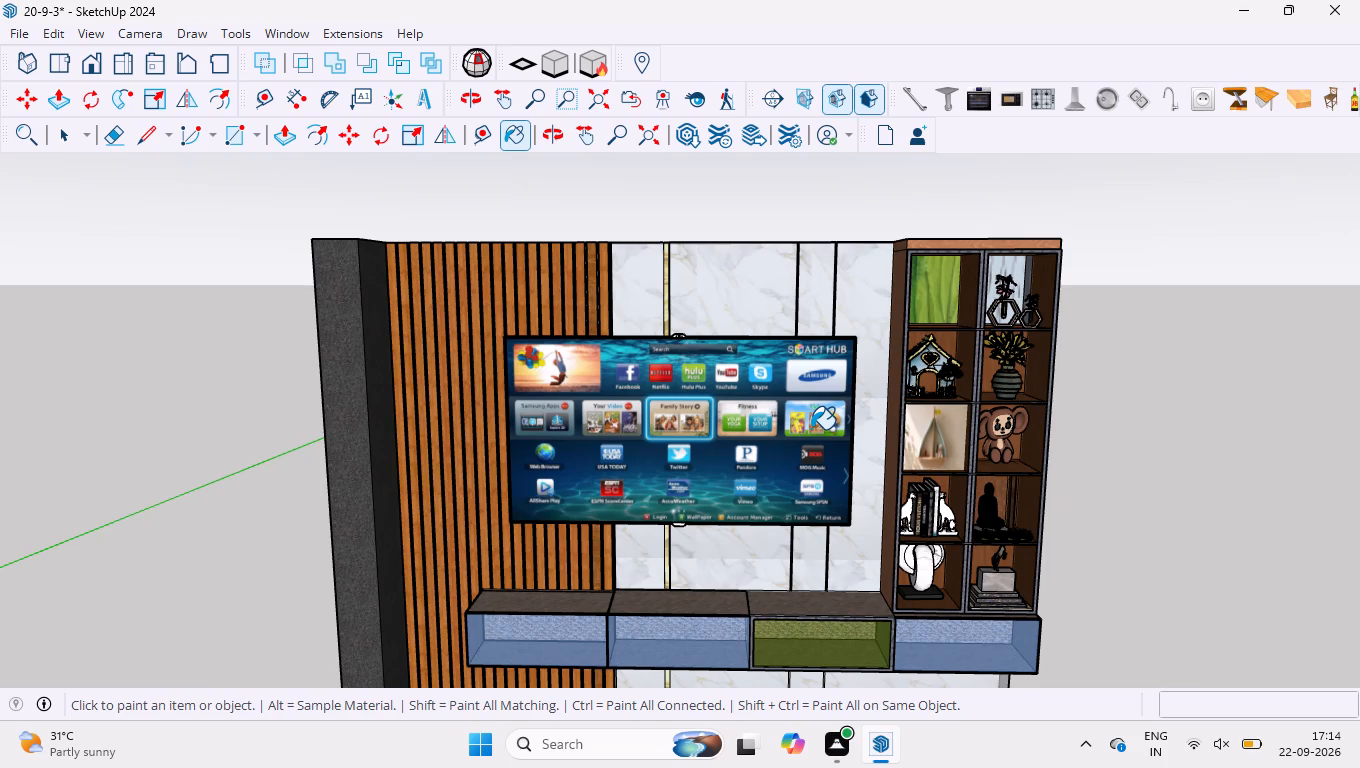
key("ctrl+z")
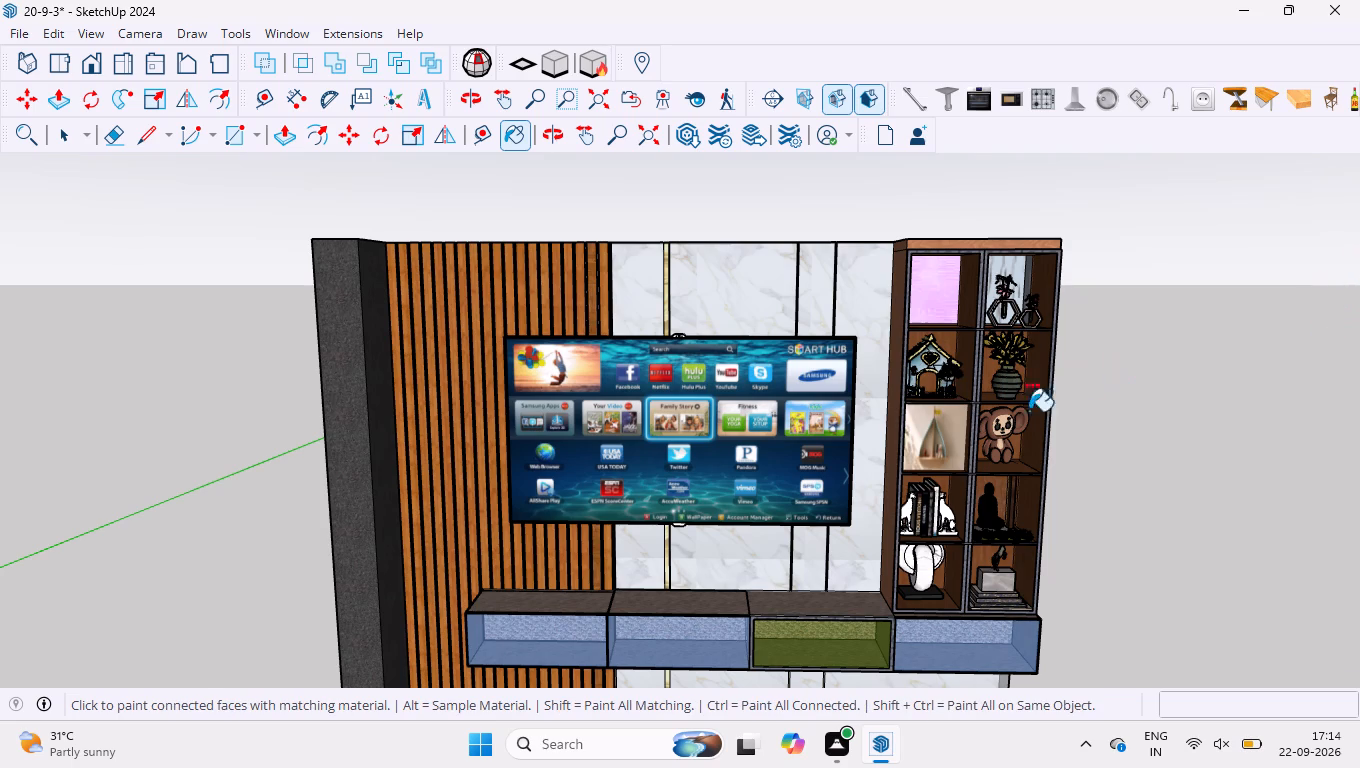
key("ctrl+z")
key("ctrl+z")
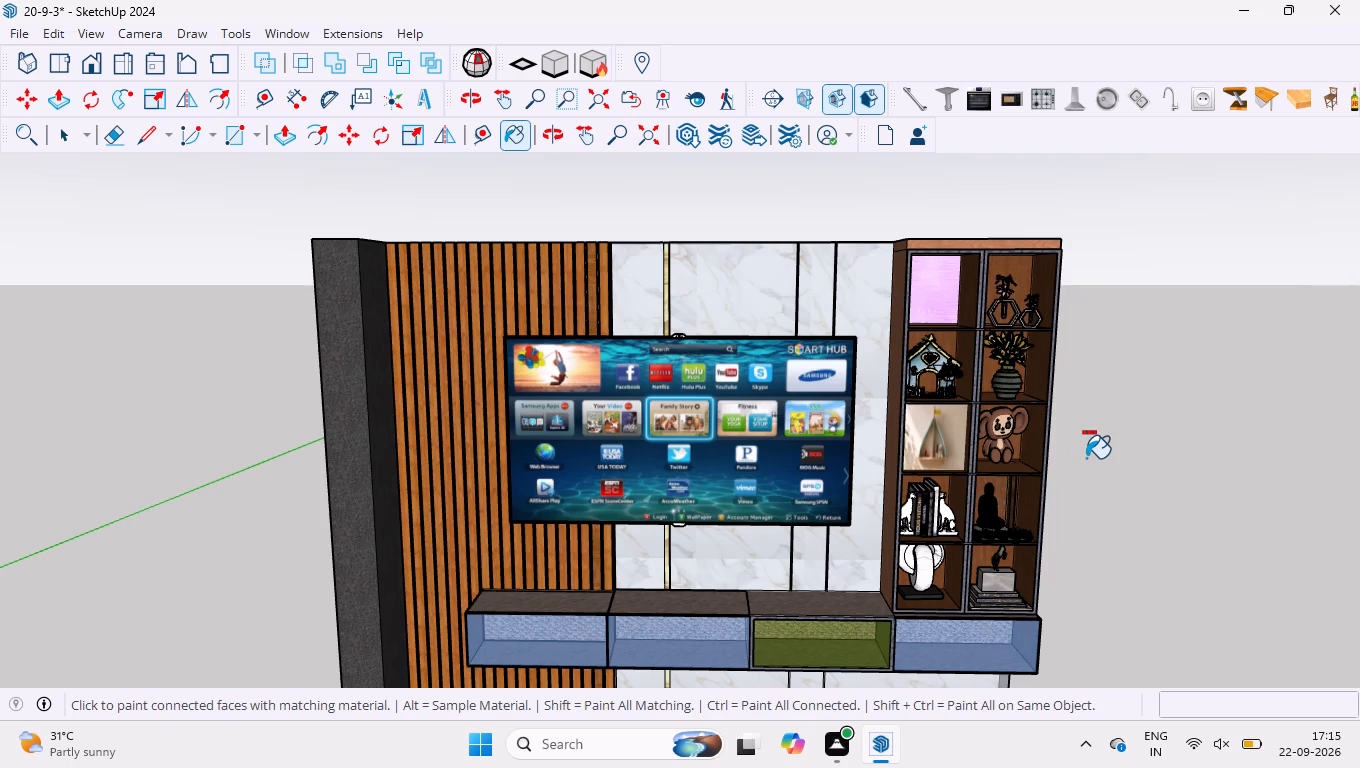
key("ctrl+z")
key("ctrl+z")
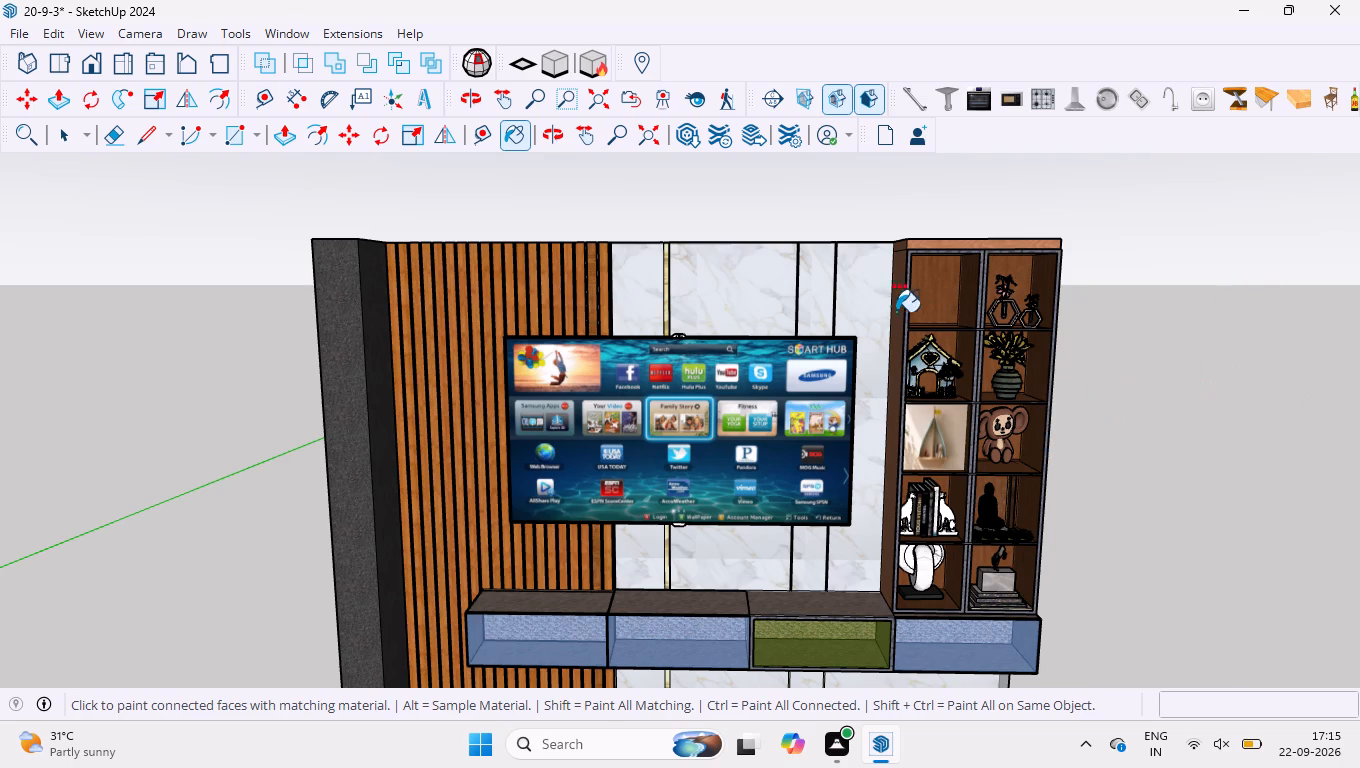
Push/pull the face of the gold strip beside the wooden slats by 2 mm at the top of the marble wall.
scroll(892, 310, "up", 3)
scroll(639, 332, "up", 3)
scroll(685, 252, "up", 9)
middle_click_drag(622, 205, 606, 312)
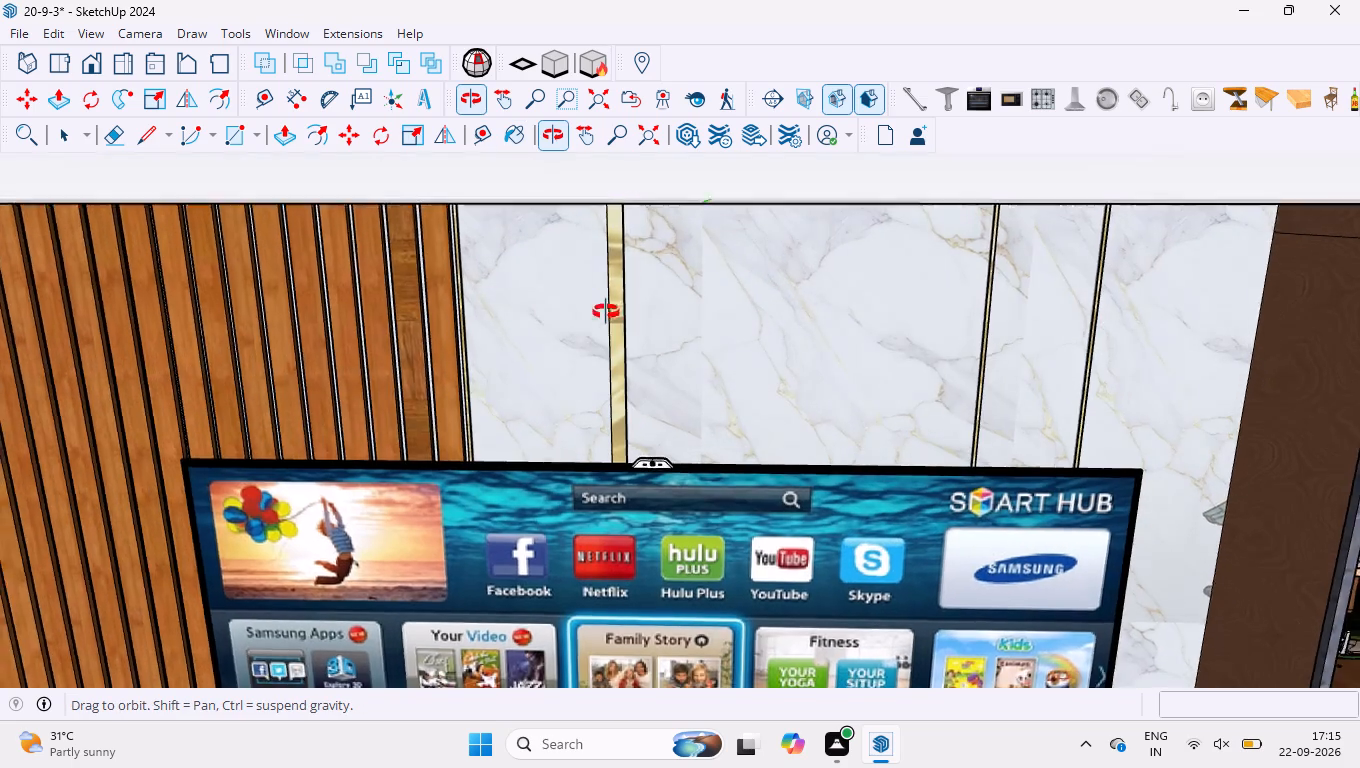
middle_click_drag(606, 312, 617, 618)
scroll(547, 459, "up", 4)
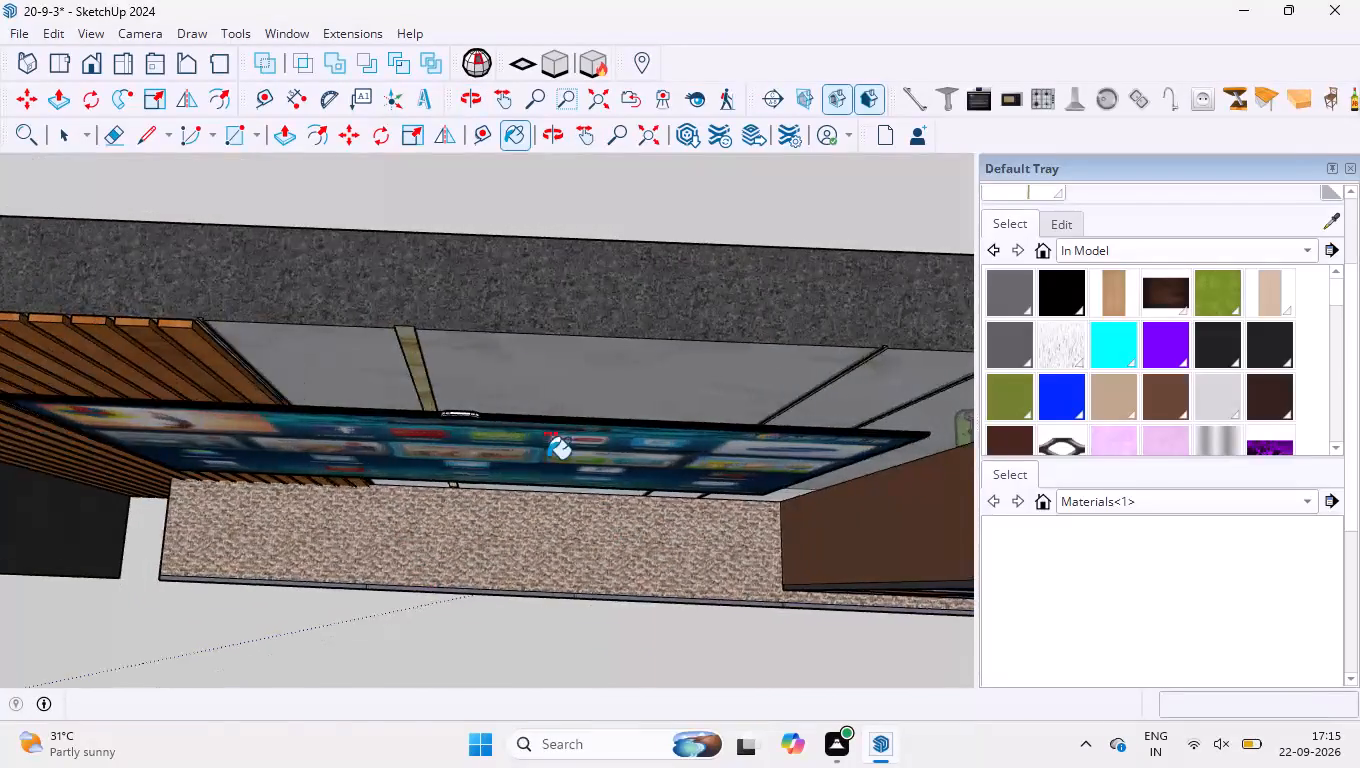
scroll(392, 291, "up", 3)
scroll(460, 340, "down", 9)
scroll(323, 358, "up", 4)
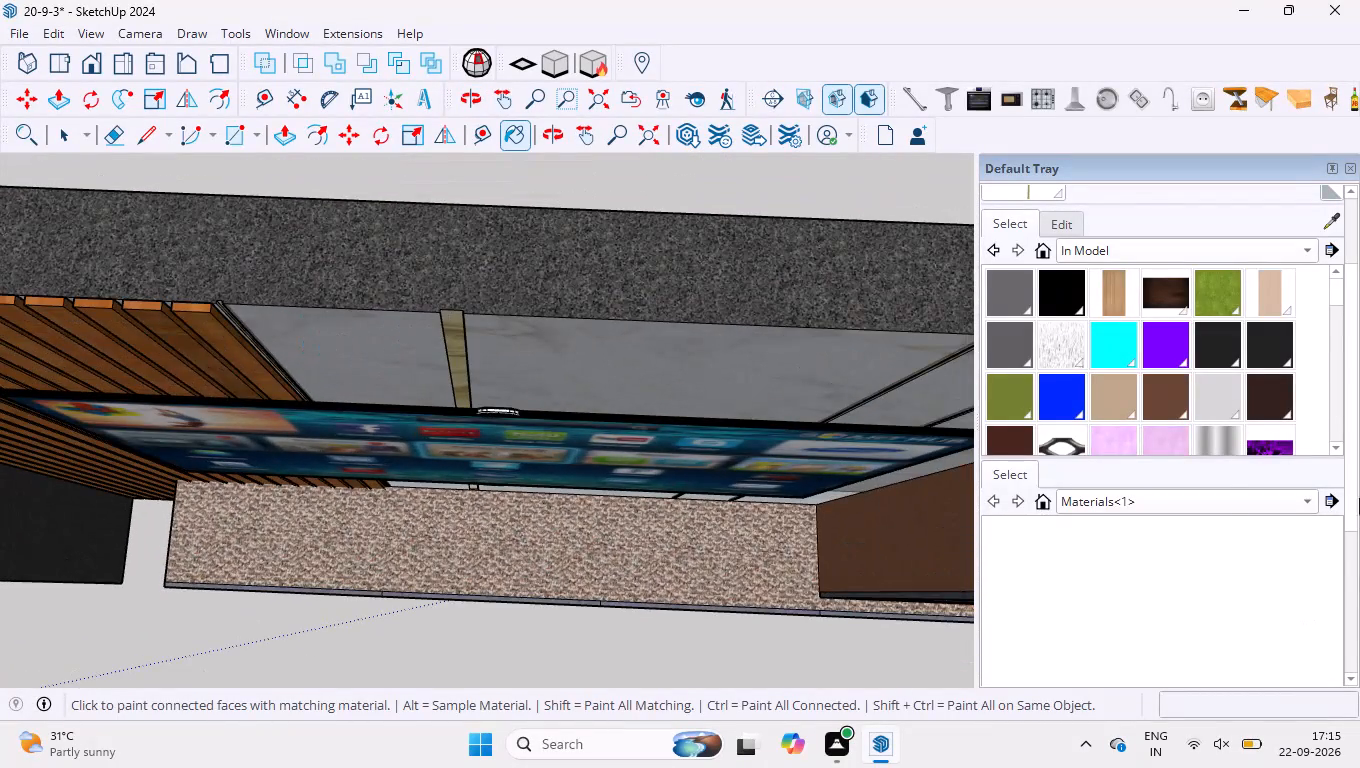
scroll(1352, 430, "up", 2)
scroll(321, 291, "up", 6)
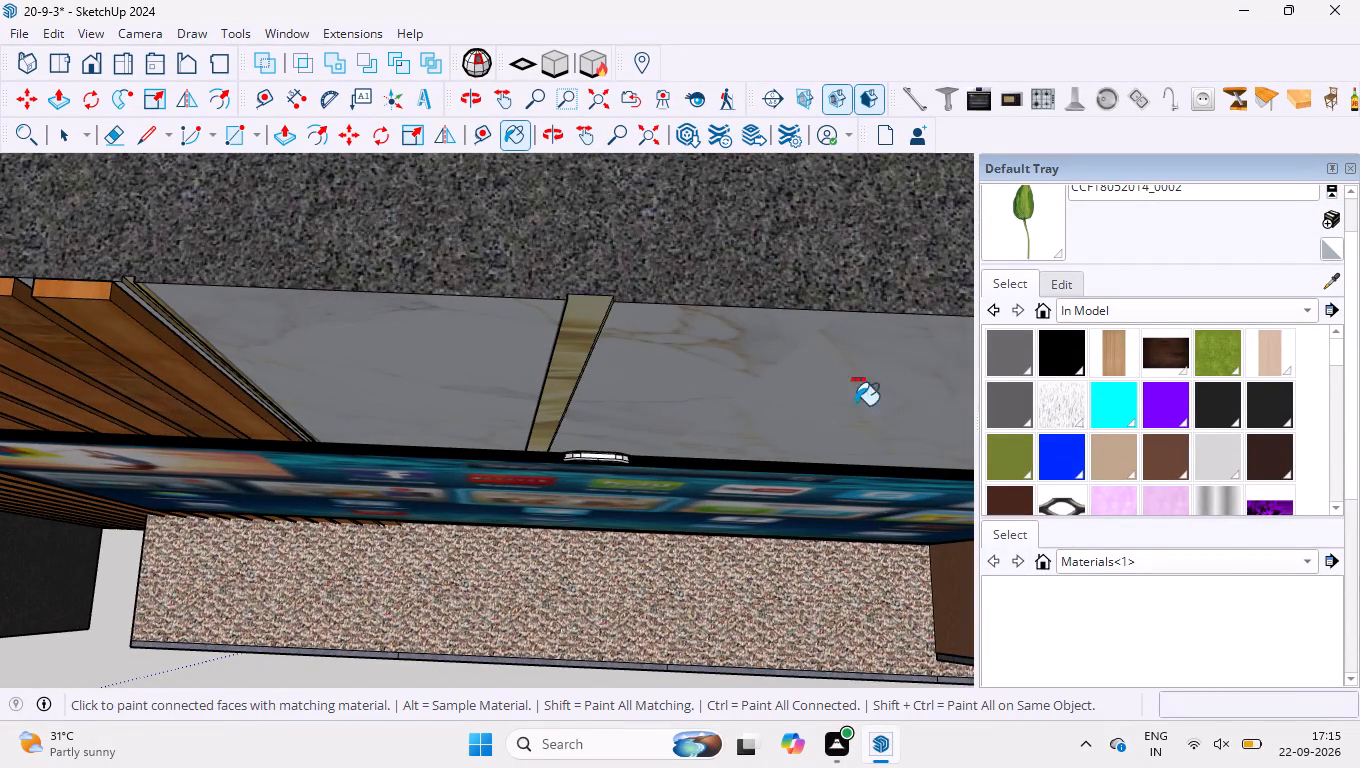
scroll(765, 371, "down", 5)
scroll(505, 384, "up", 5)
scroll(315, 322, "up", 4)
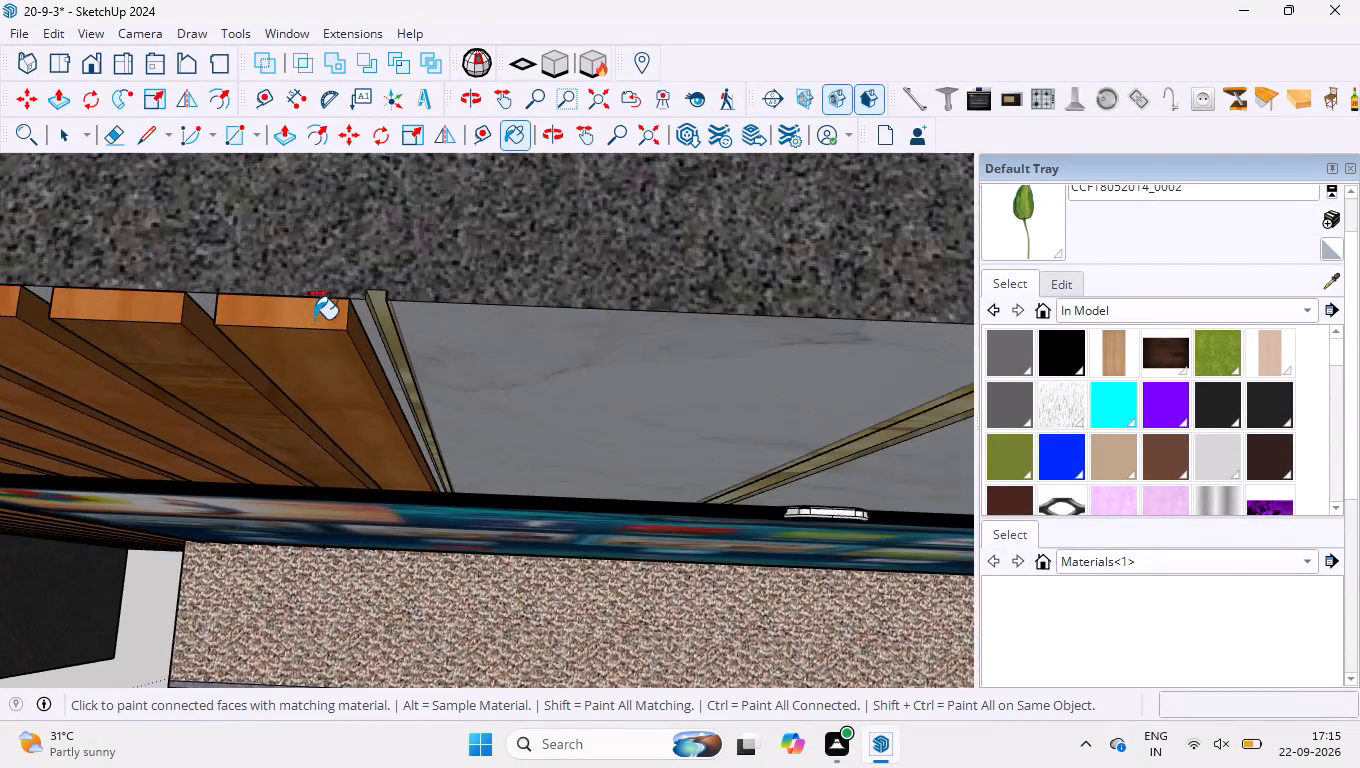
scroll(314, 319, "up", 17)
key("p")
left_click(382, 281)
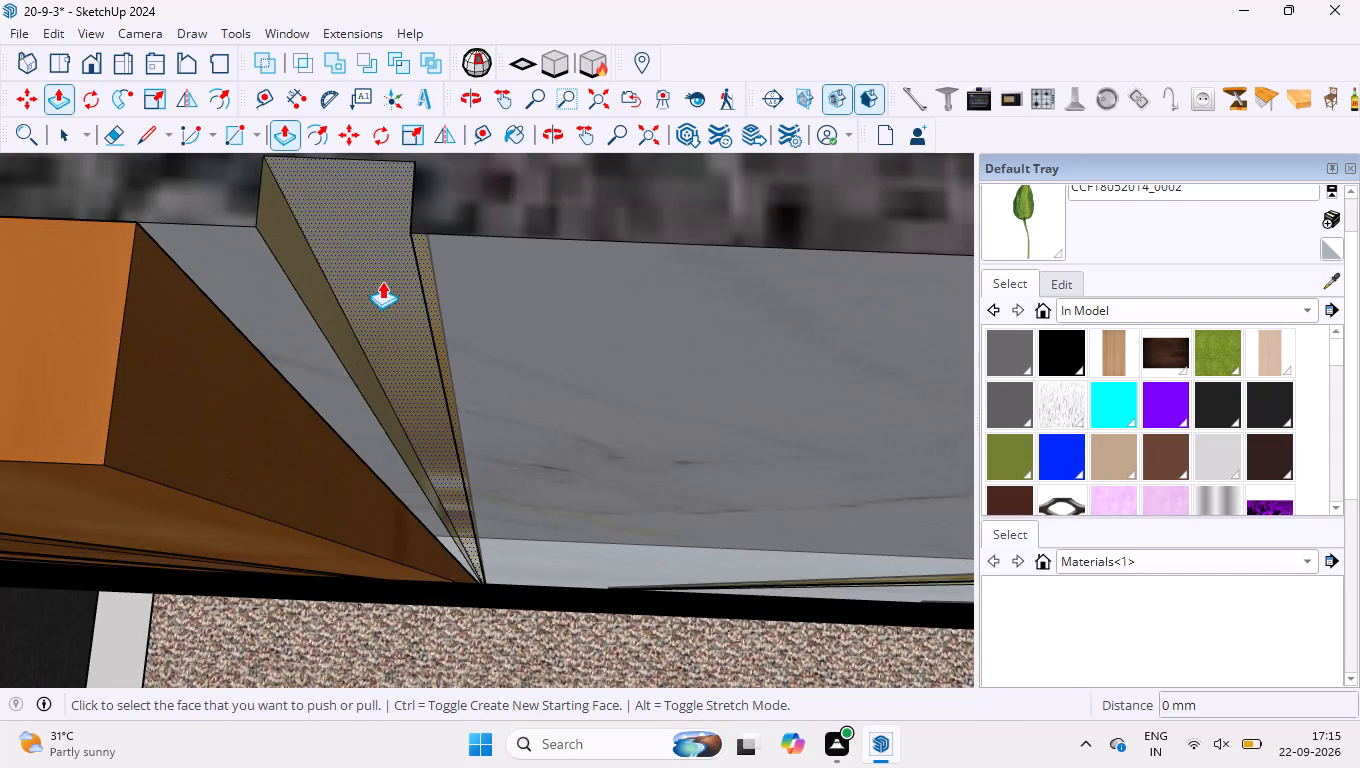
key("2")
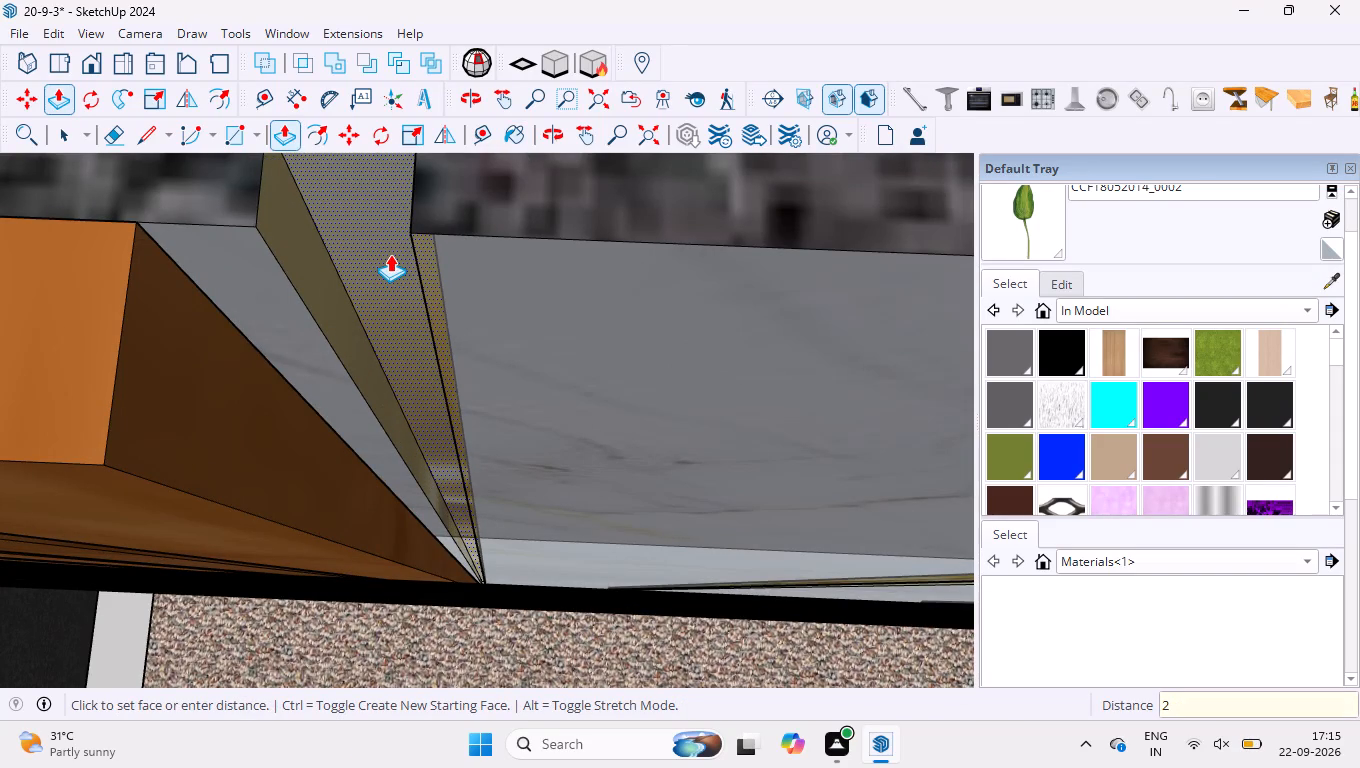
key("Return")
Repeat the 2 mm push/pull on the face of the wide gold strip above the TV.
scroll(386, 259, "down", 20)
scroll(386, 259, "down", 2)
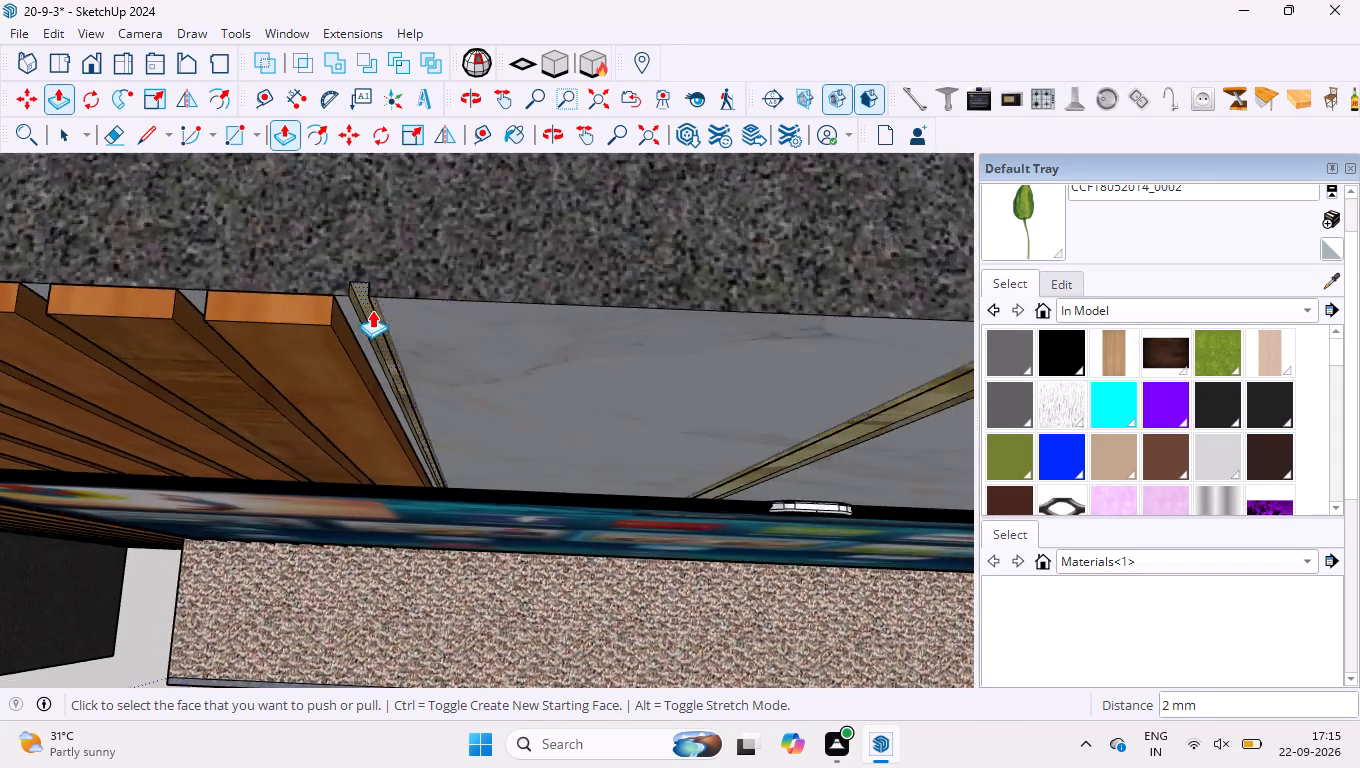
scroll(372, 310, "down", 1)
scroll(914, 320, "up", 9)
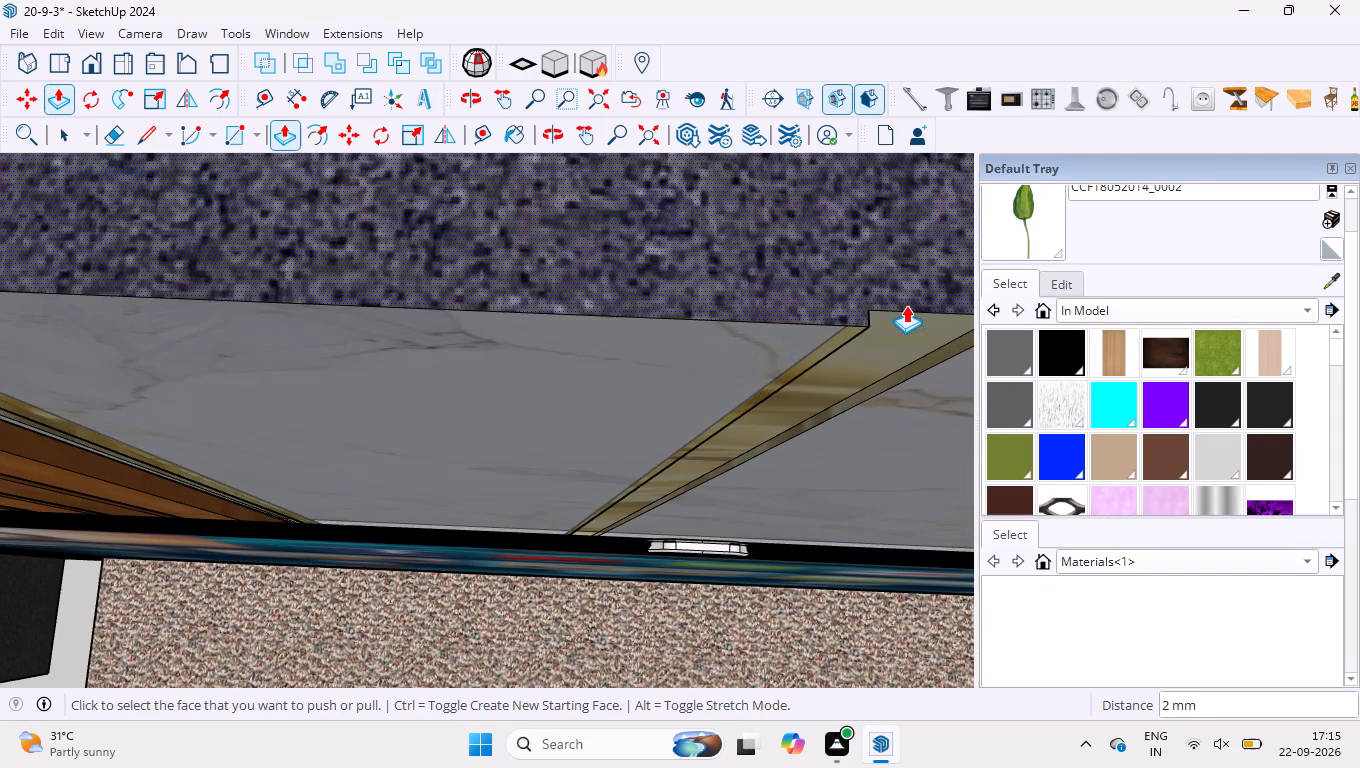
double_click(901, 319)
Repeat the 2 mm push/pull on the two narrow gold strips nearest the display cabinet.
scroll(658, 249, "down", 10)
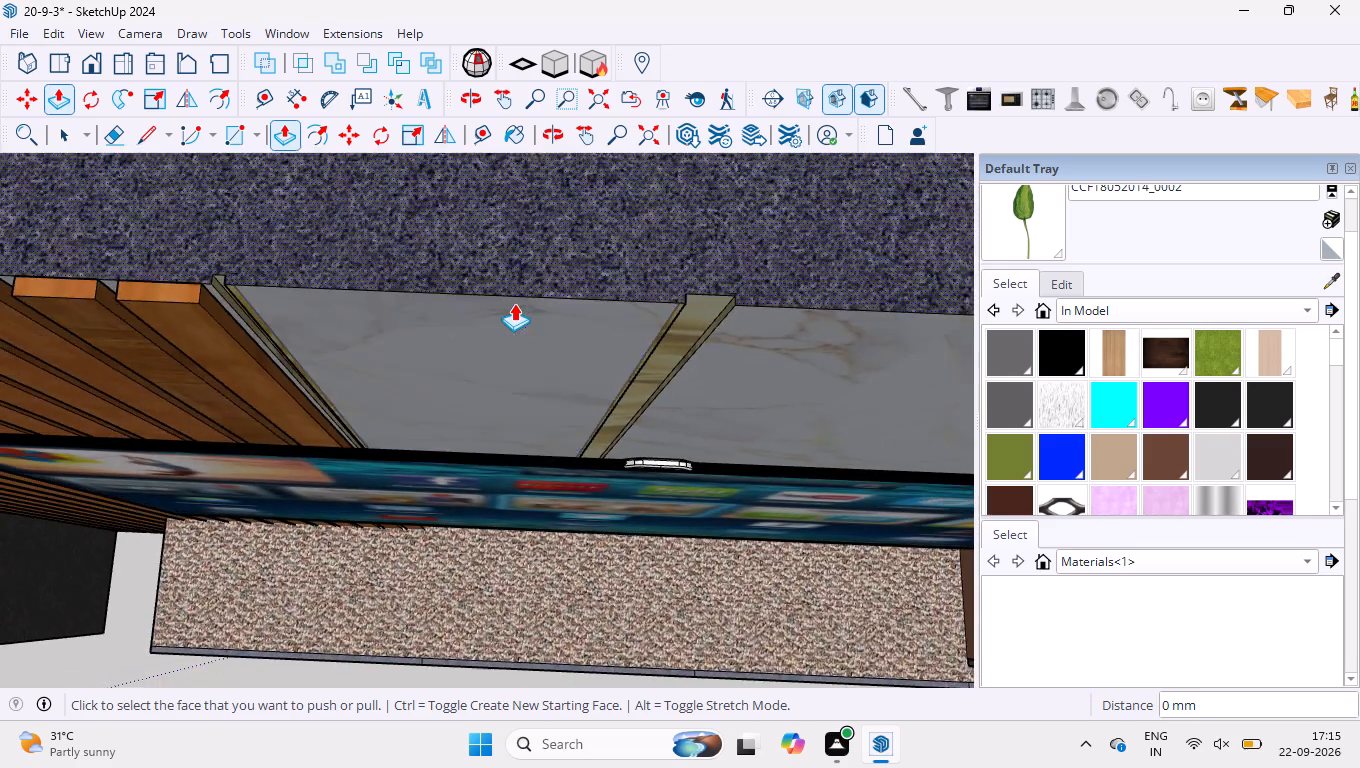
scroll(514, 303, "down", 20)
scroll(514, 303, "down", 2)
scroll(725, 284, "up", 5)
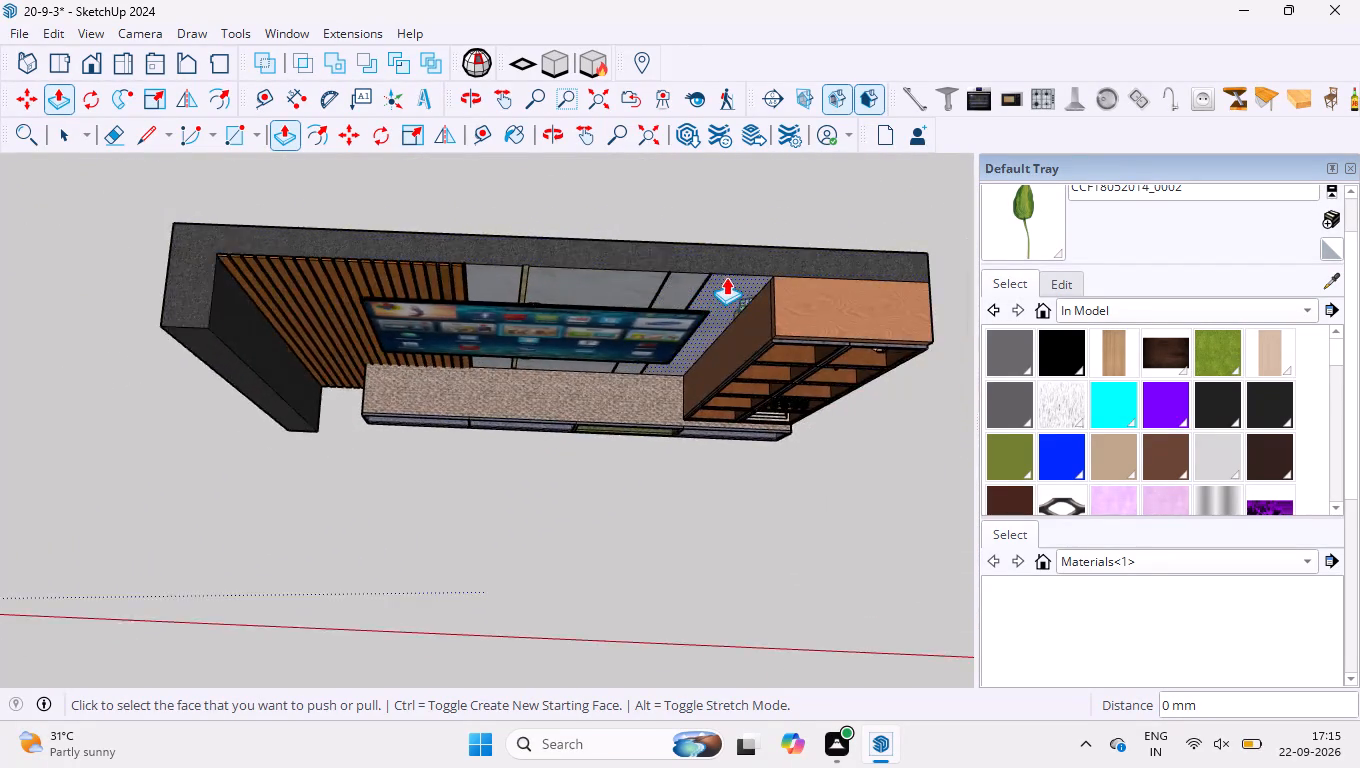
scroll(726, 277, "up", 20)
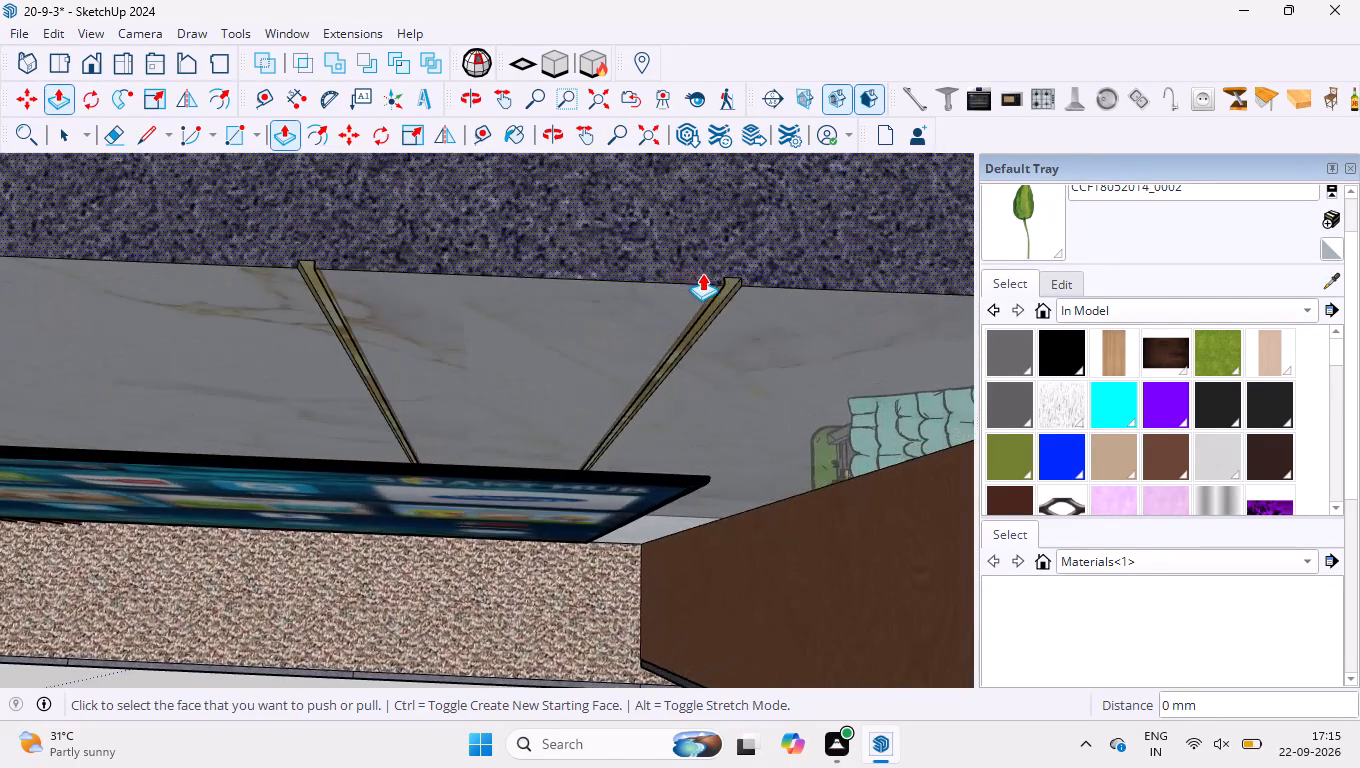
scroll(727, 274, "up", 12)
double_click(737, 300)
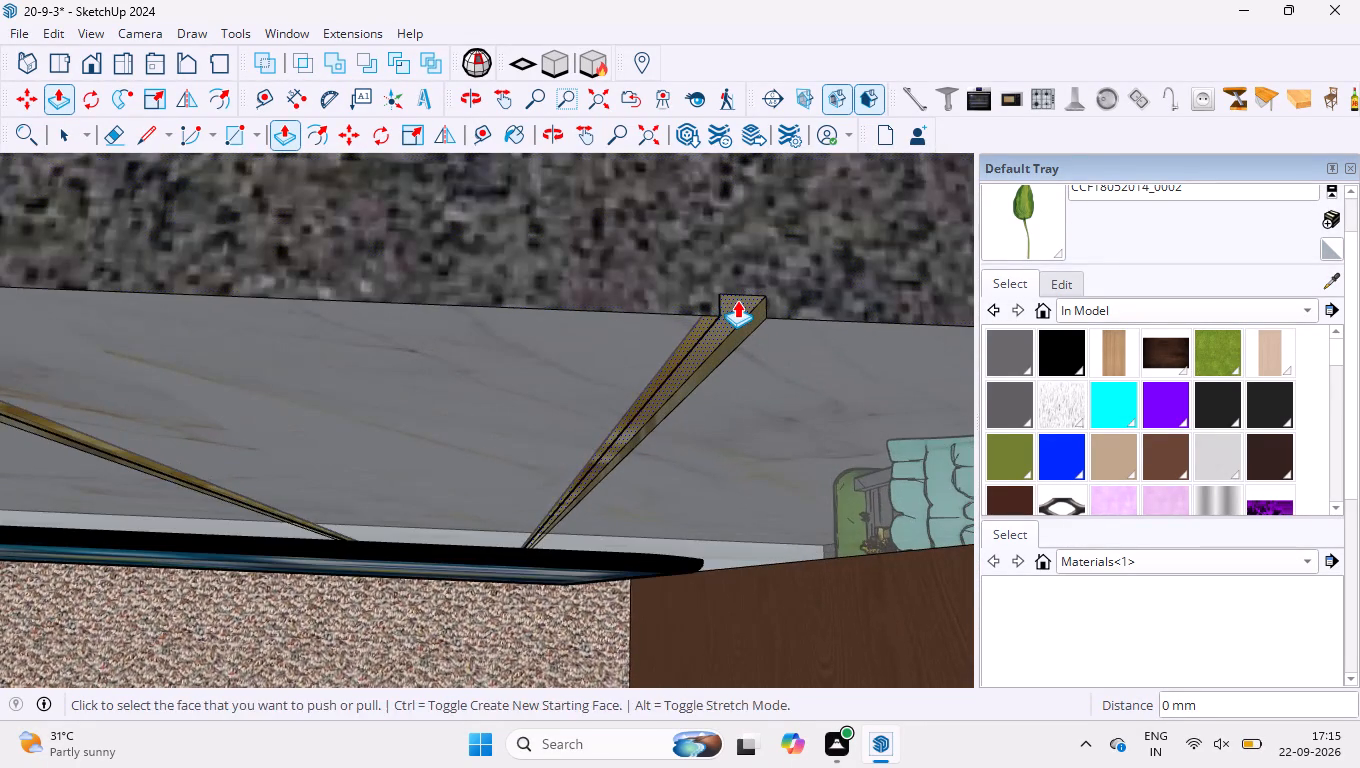
scroll(733, 299, "down", 4)
scroll(473, 322, "down", 5)
scroll(177, 286, "up", 5)
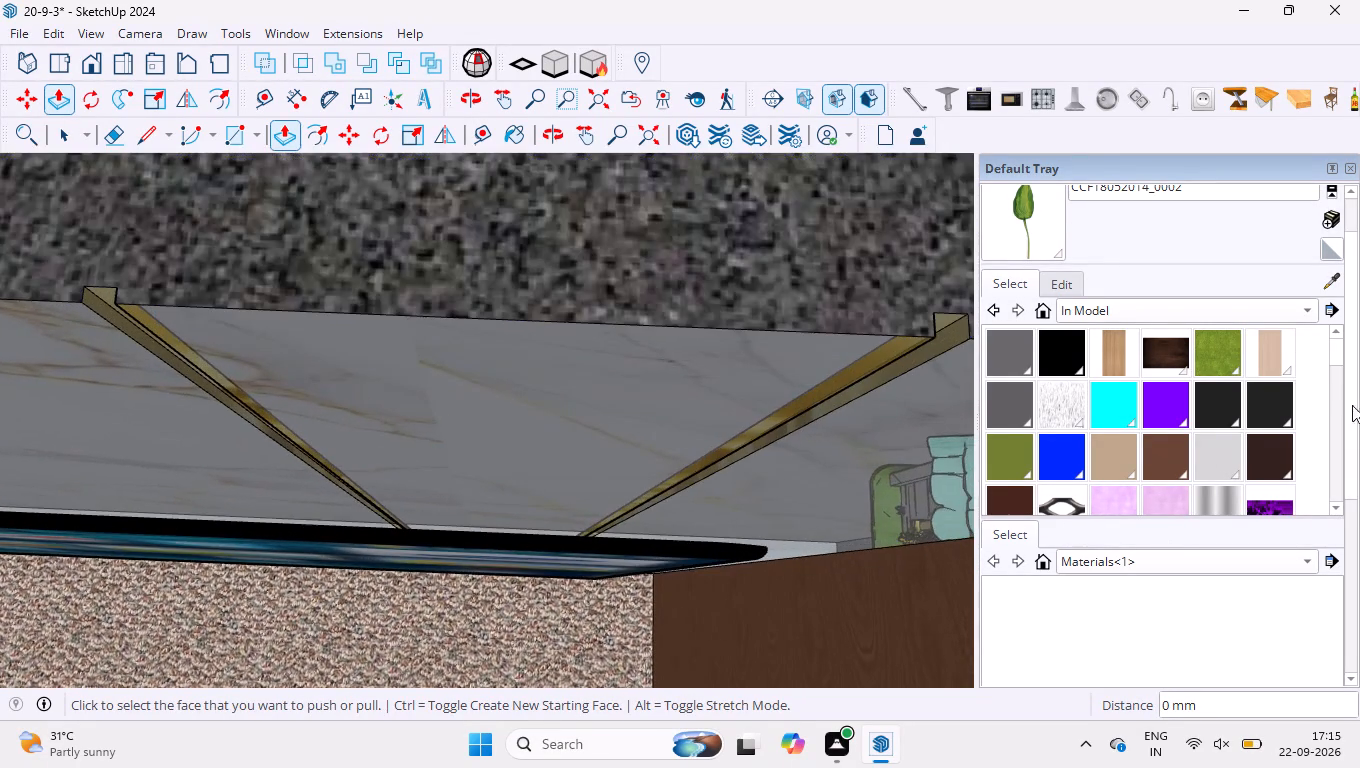
scroll(1310, 460, "down", 4)
scroll(547, 172, "down", 9)
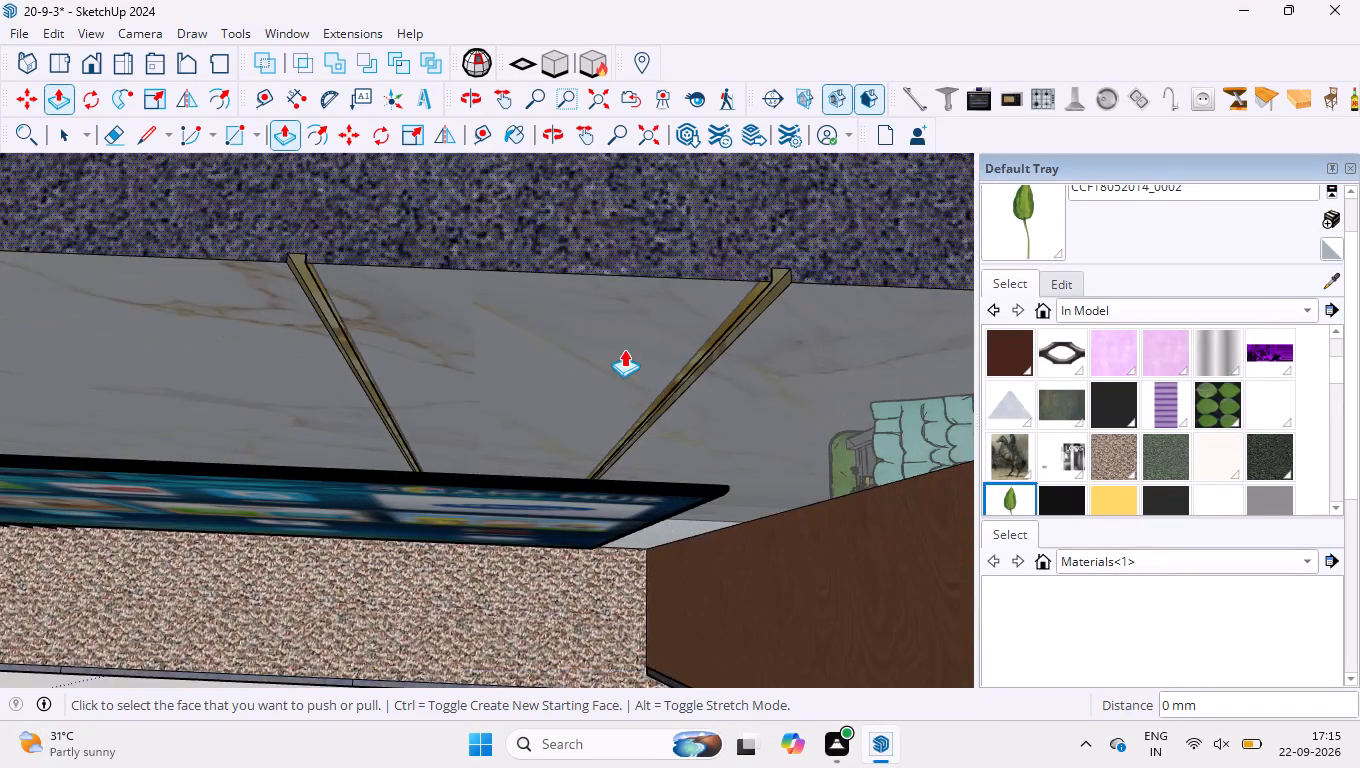
scroll(624, 349, "down", 2)
scroll(287, 183, "up", 5)
scroll(361, 317, "up", 11)
scroll(441, 305, "up", 6)
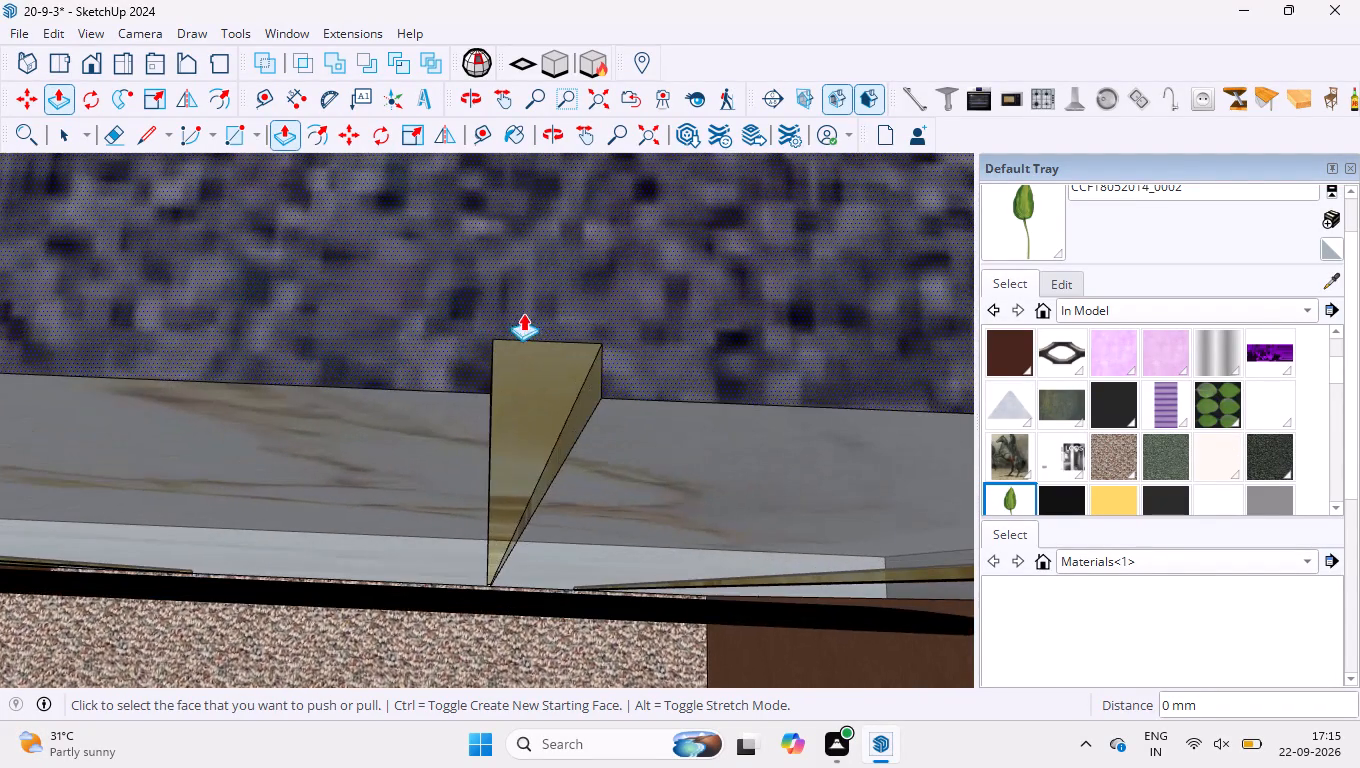
double_click(524, 359)
key("space")
Review the complete TV wall unit from above and from the front.
scroll(562, 294, "down", 7)
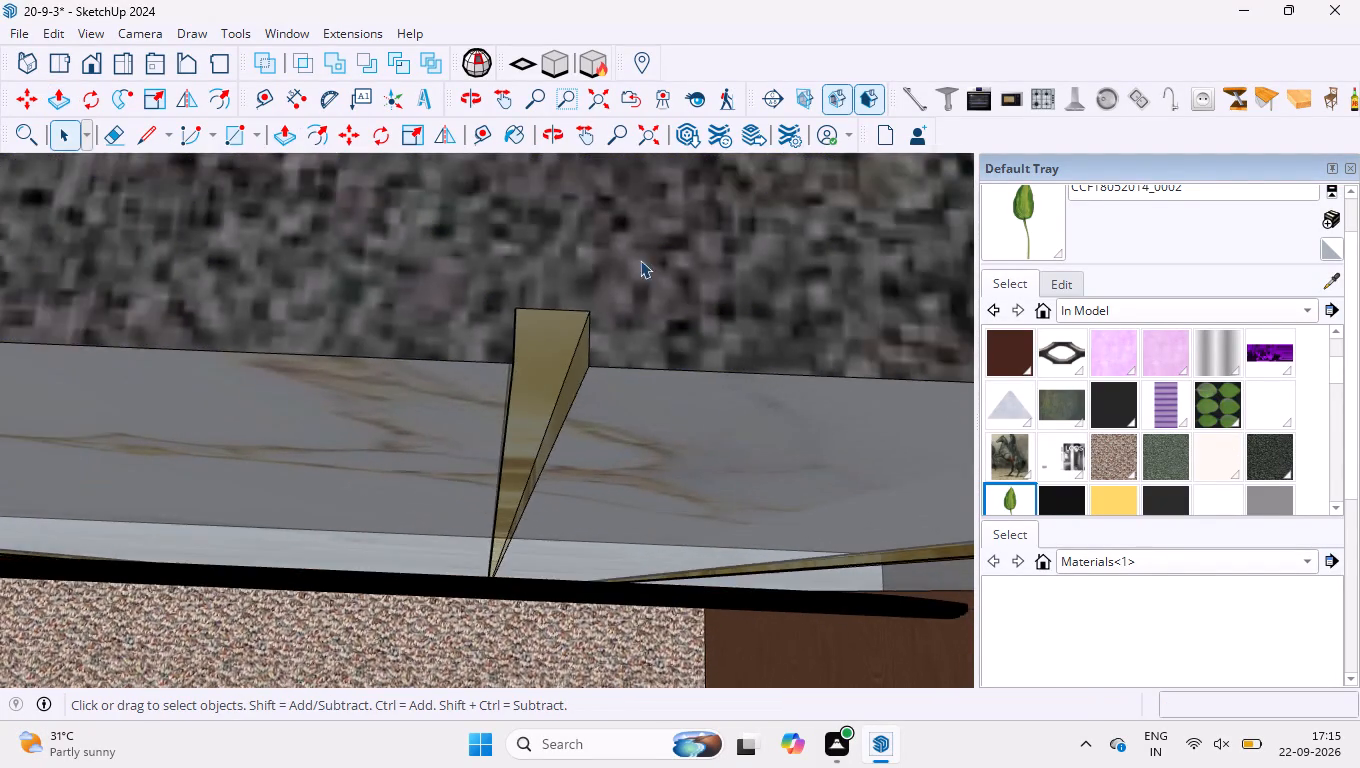
scroll(640, 260, "down", 20)
scroll(640, 260, "down", 17)
middle_click_drag(594, 442, 591, 433)
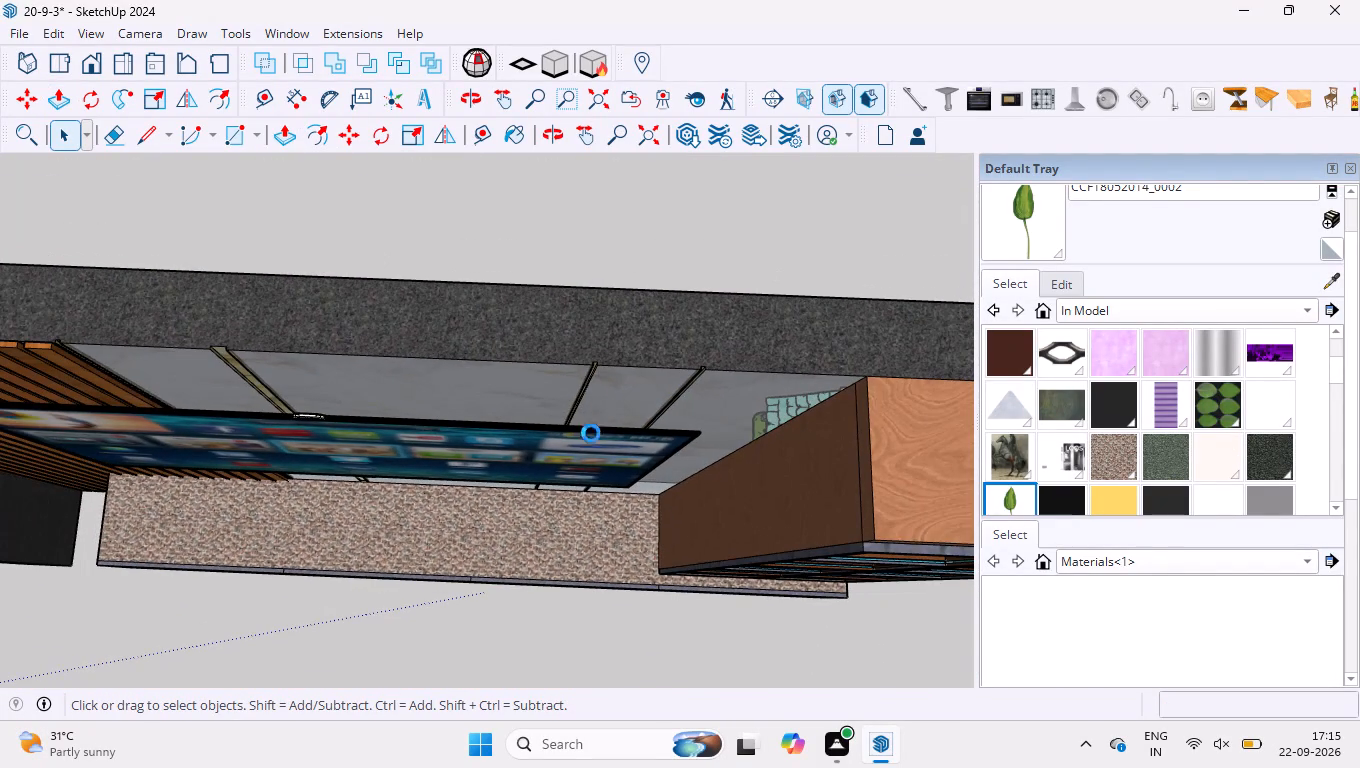
middle_click_drag(591, 433, 650, 237)
scroll(640, 250, "down", 5)
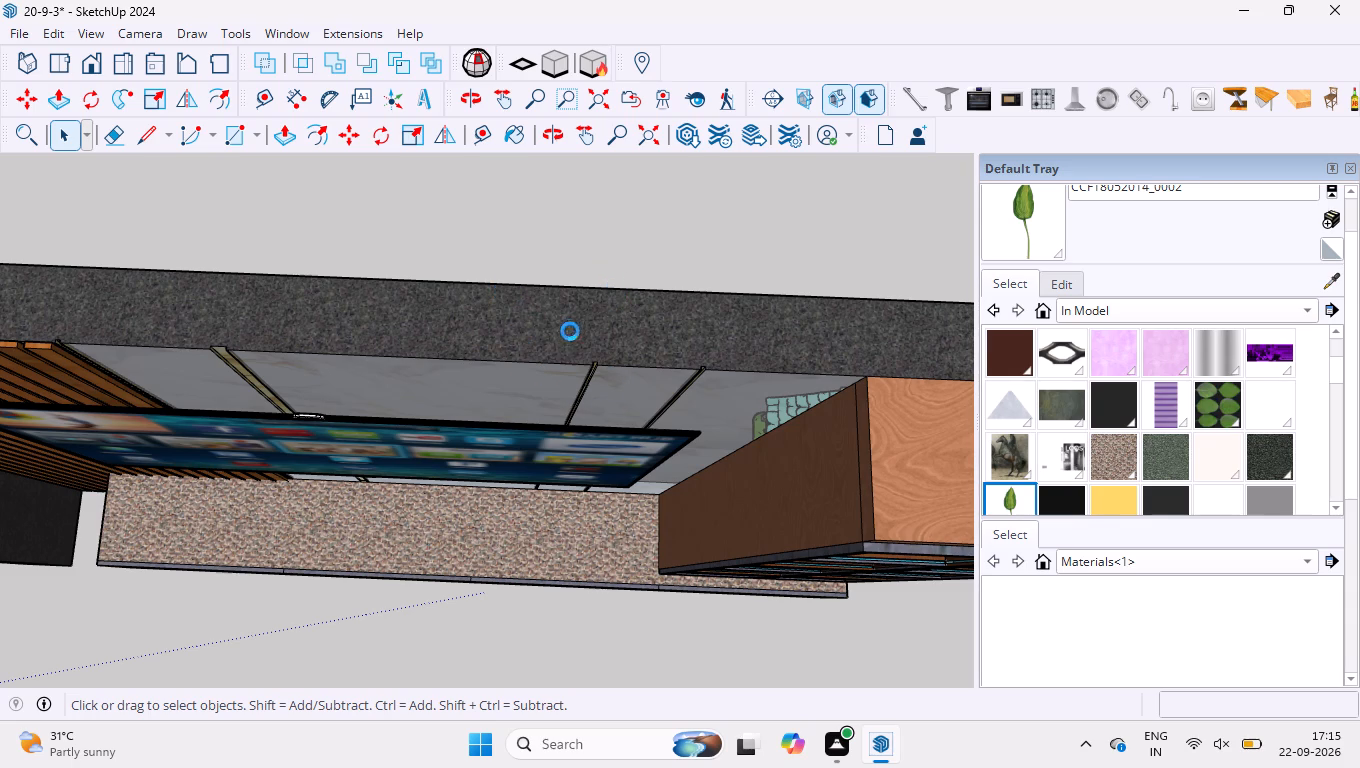
scroll(509, 275, "down", 12)
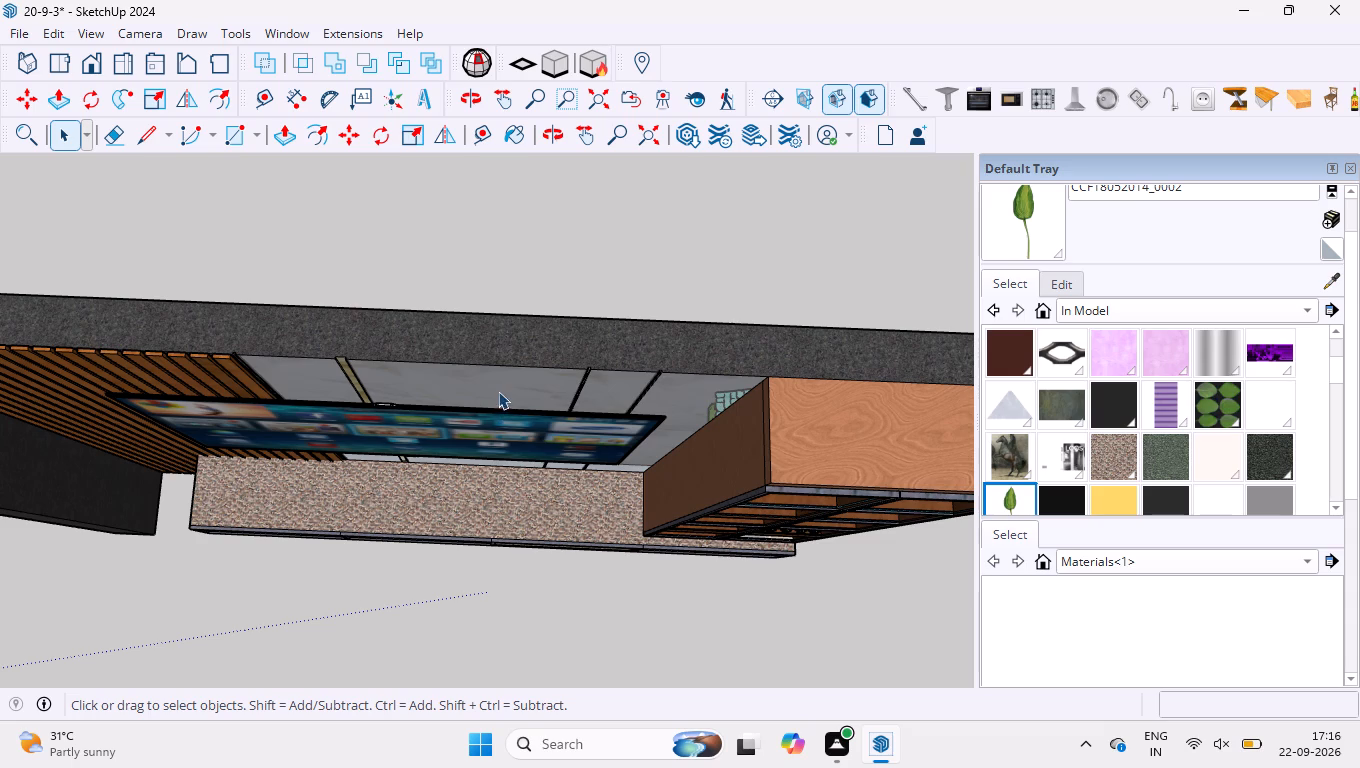
scroll(656, 328, "down", 8)
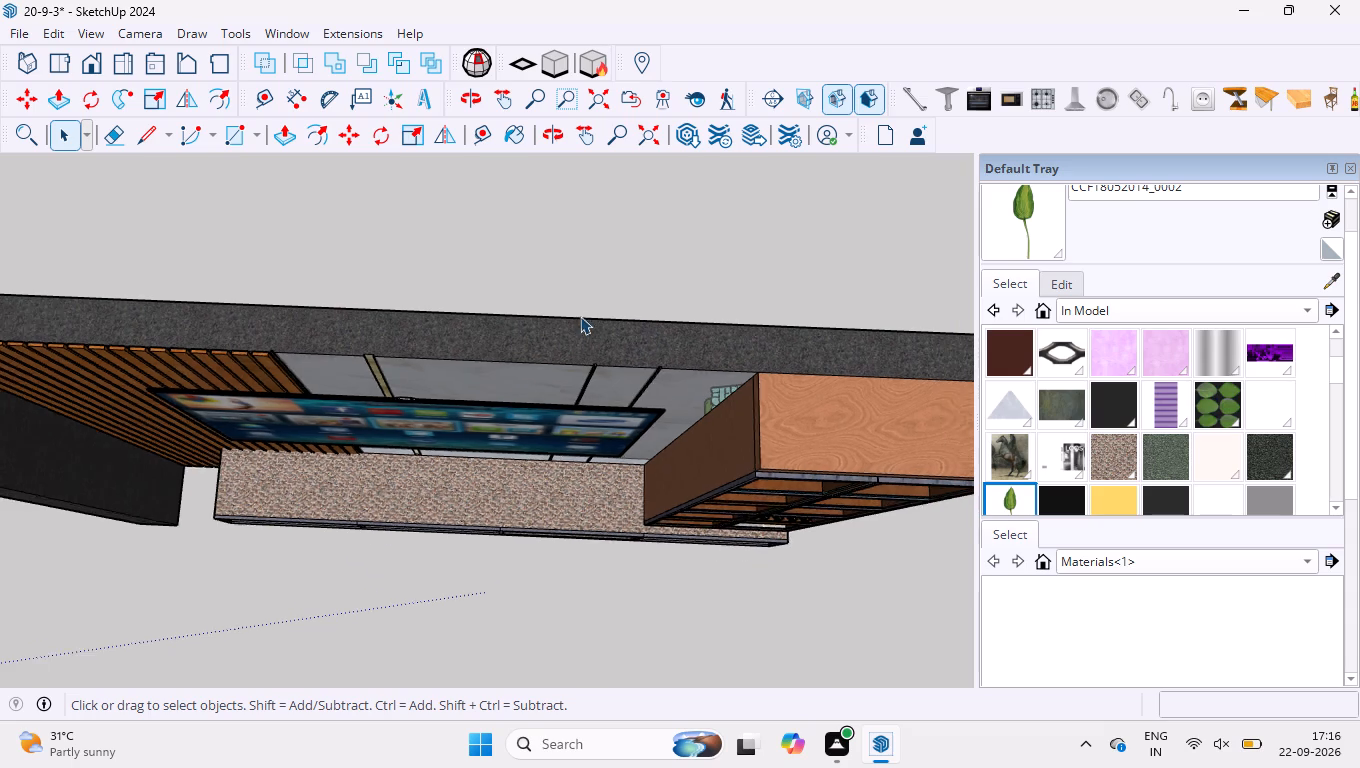
scroll(577, 323, "down", 10)
middle_click_drag(462, 461, 468, 238)
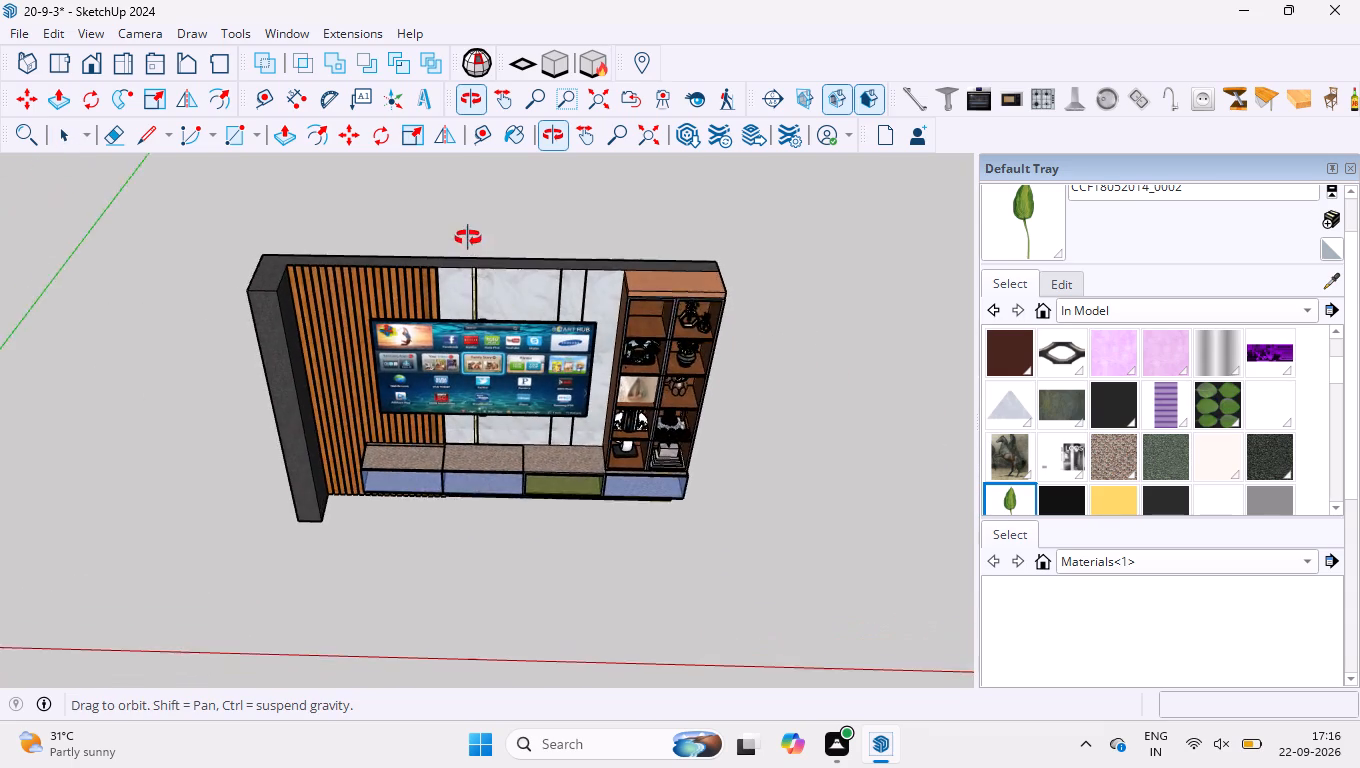
middle_click_drag(468, 238, 453, 175)
scroll(510, 375, "up", 4)
middle_click_drag(514, 386, 528, 352)
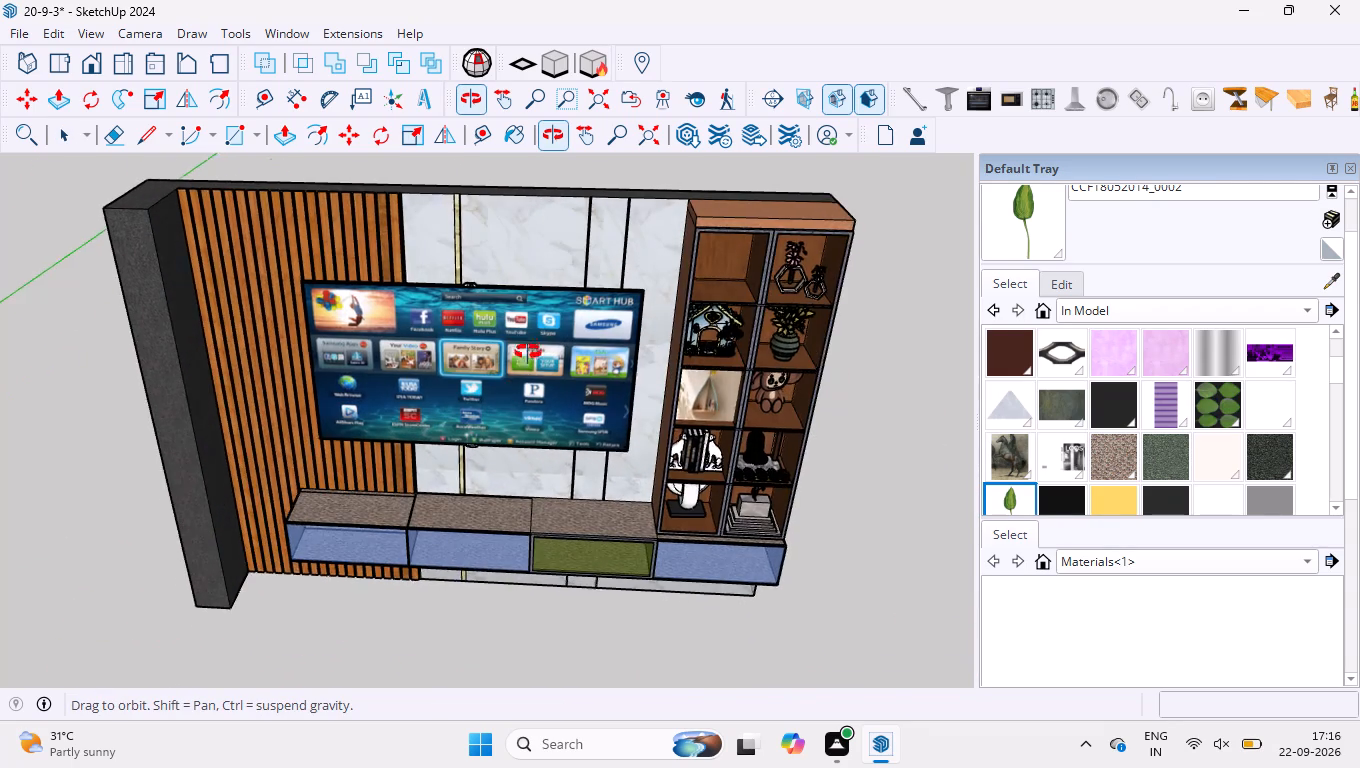
middle_click_drag(528, 352, 537, 313)
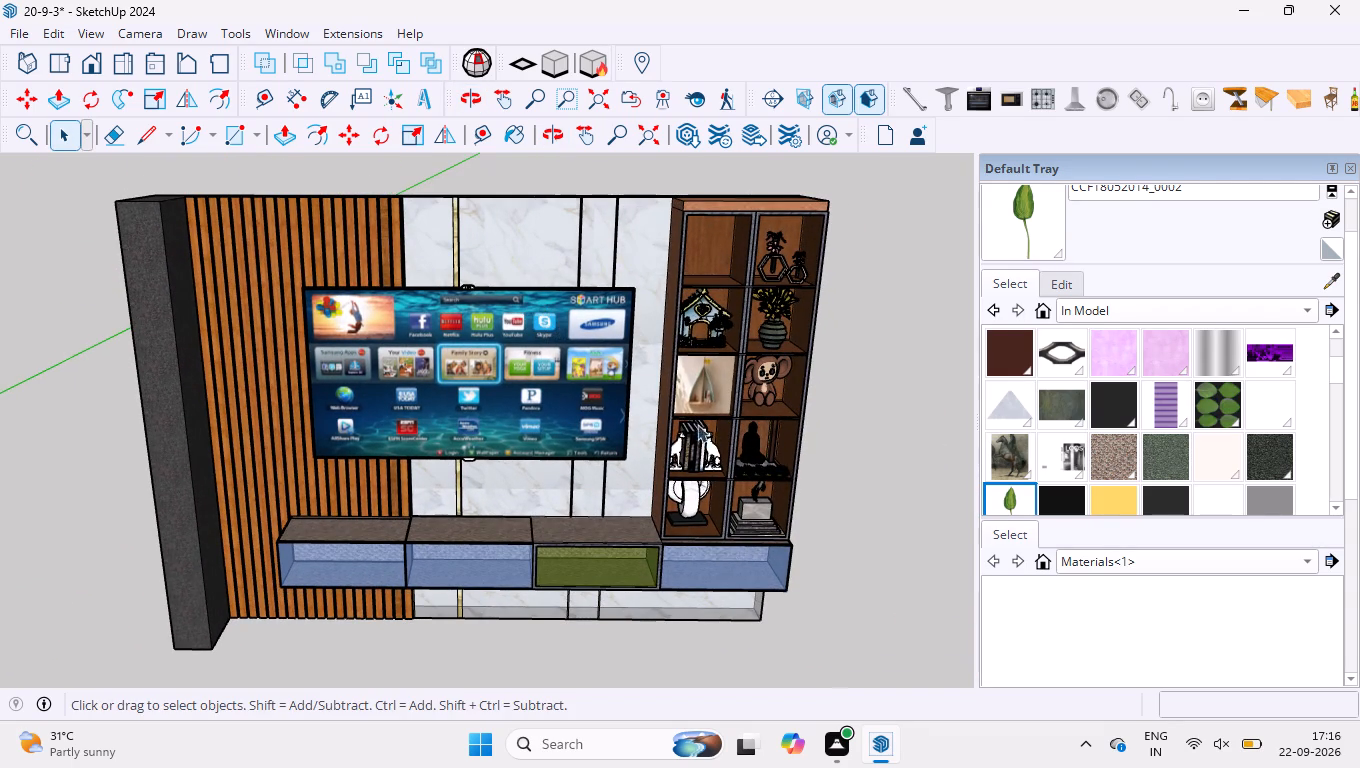
Close the Default Tray and scale the house ornament in the display cabinet to 0.72 along the red axis.
scroll(690, 316, "up", 3)
left_click(701, 318)
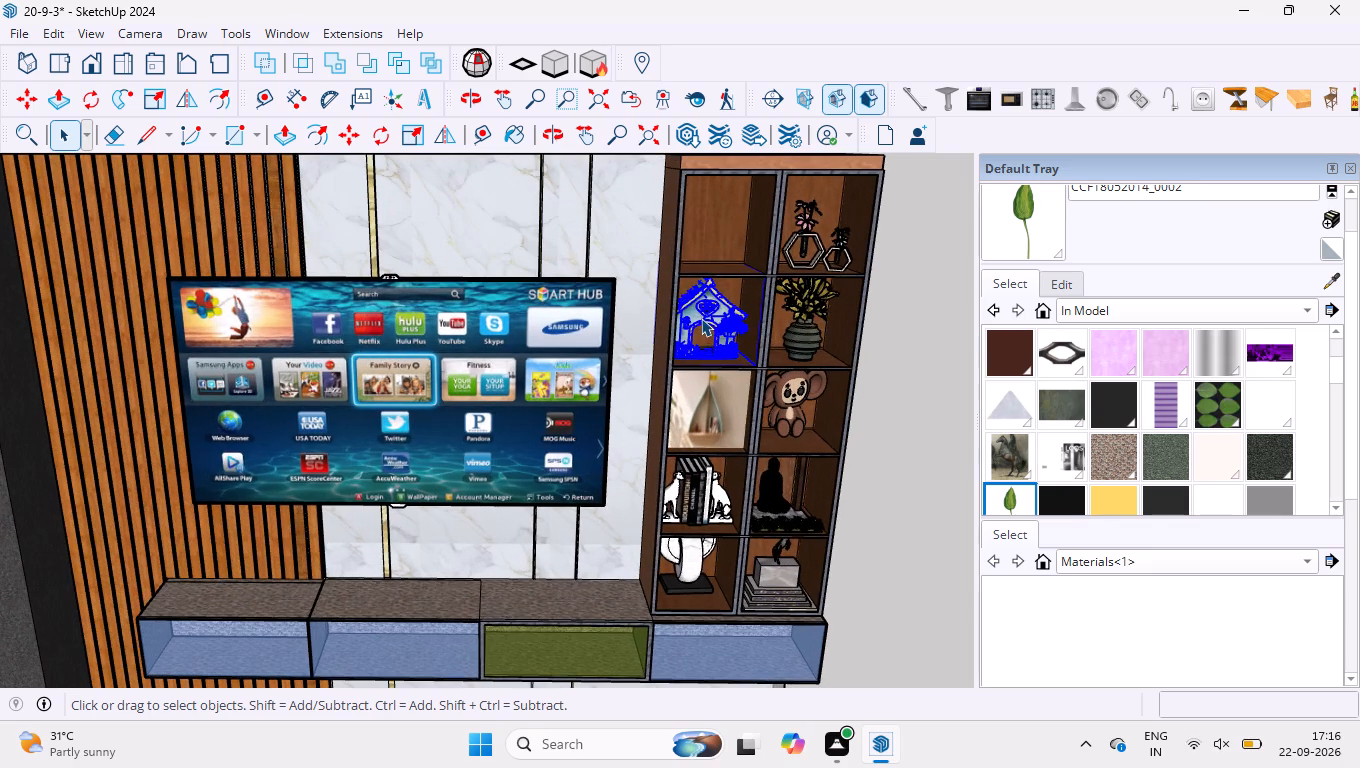
scroll(703, 322, "down", 4)
middle_click_drag(694, 312, 802, 632)
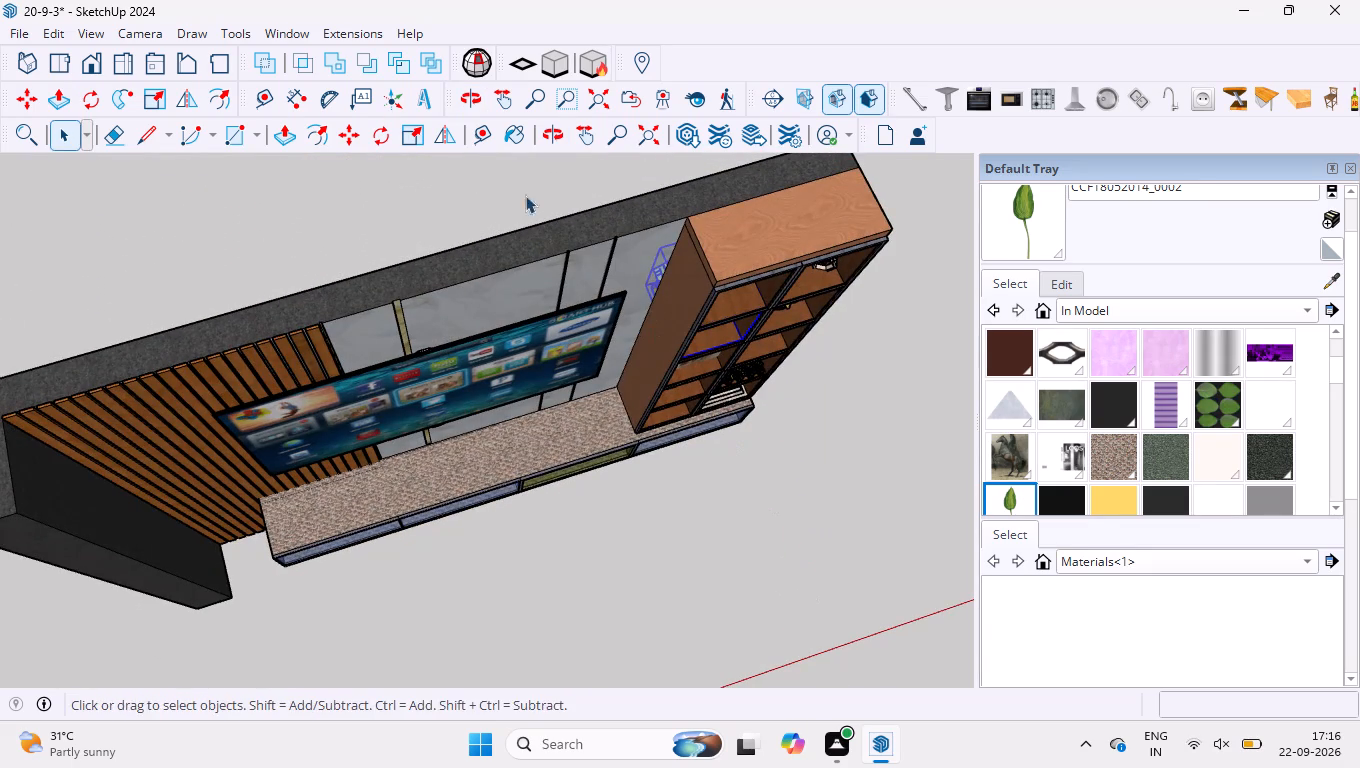
left_click(416, 128)
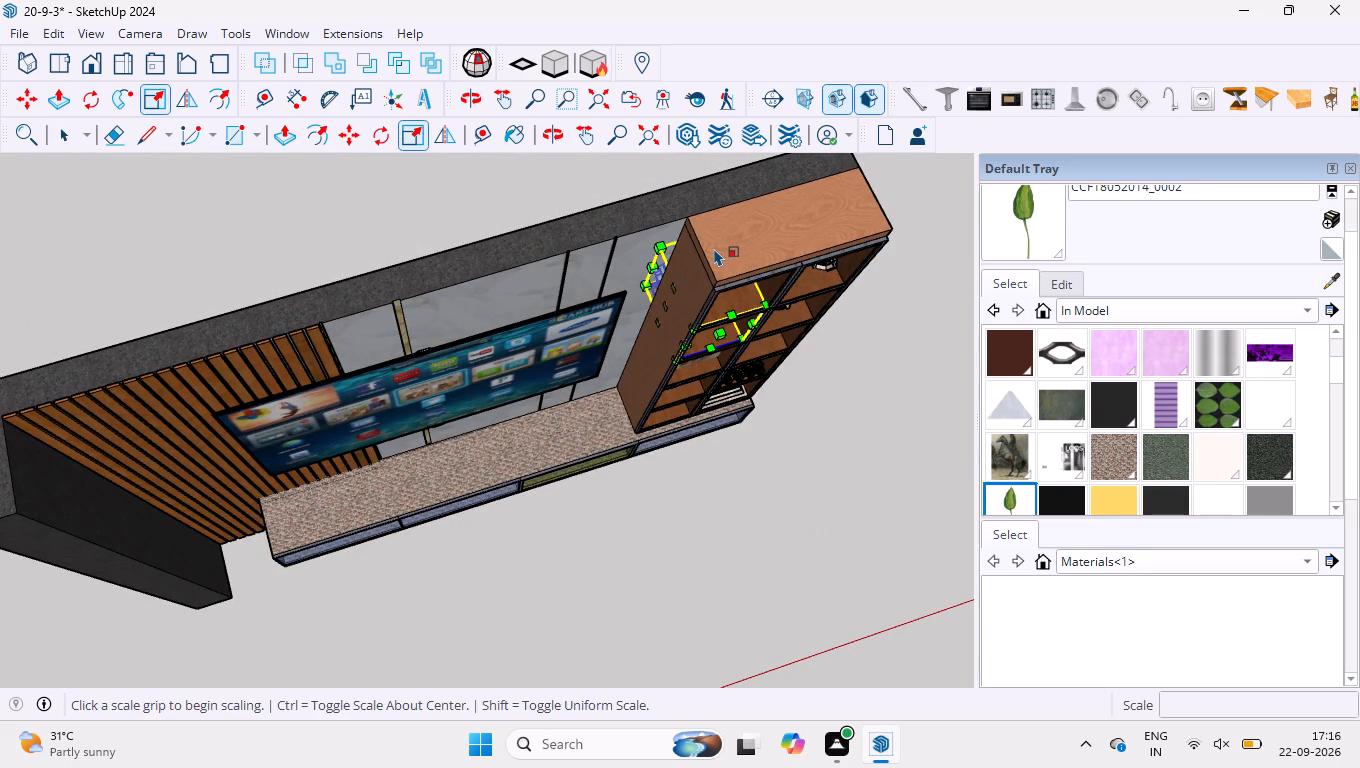
scroll(714, 248, "up", 10)
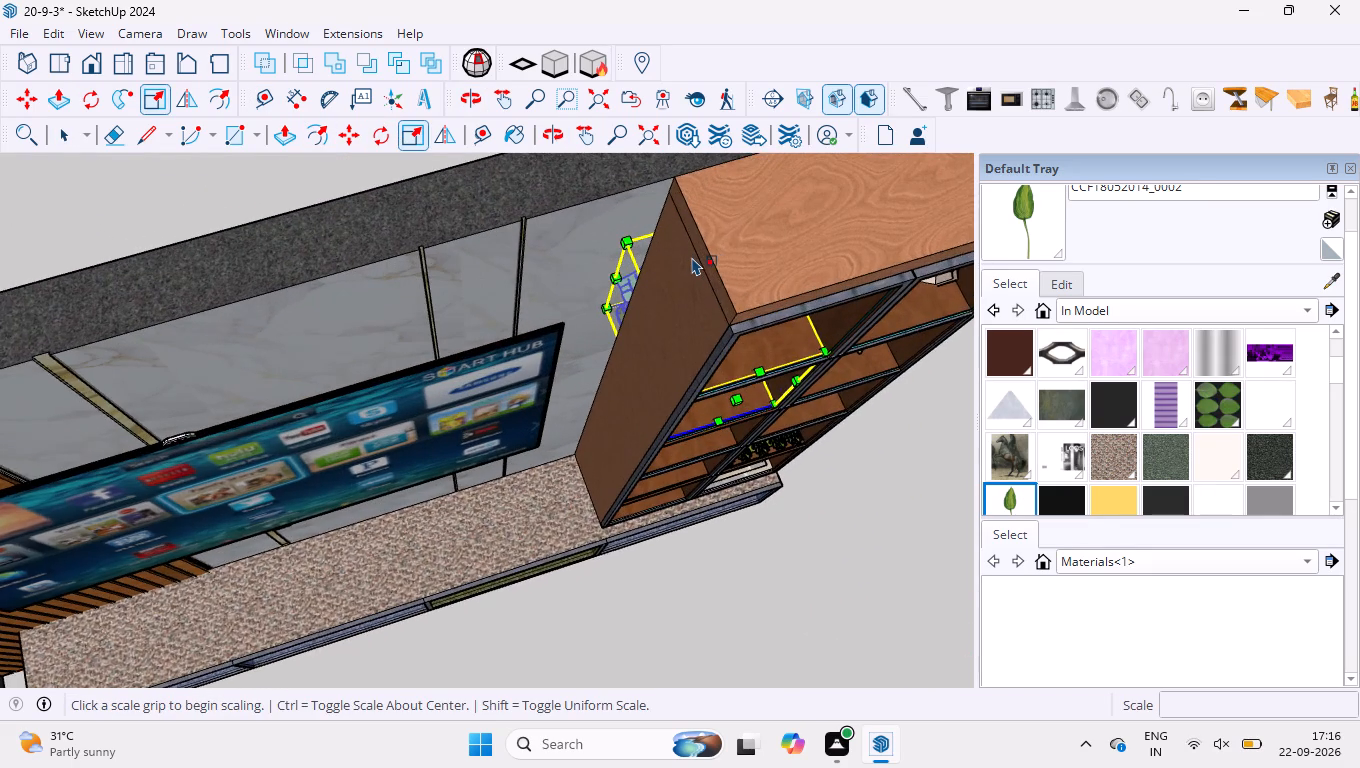
scroll(679, 280, "up", 5)
middle_click_drag(685, 295, 758, 378)
scroll(534, 244, "up", 2)
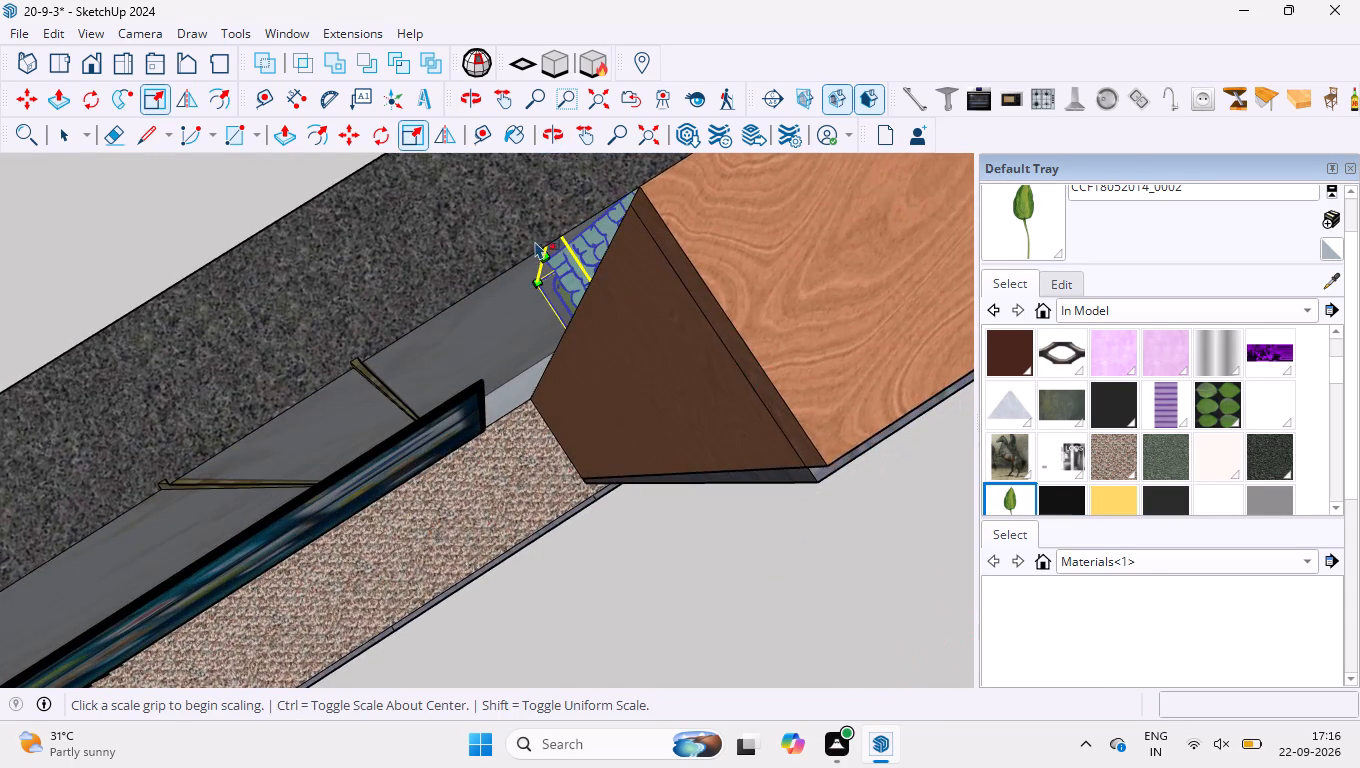
scroll(535, 241, "up", 18)
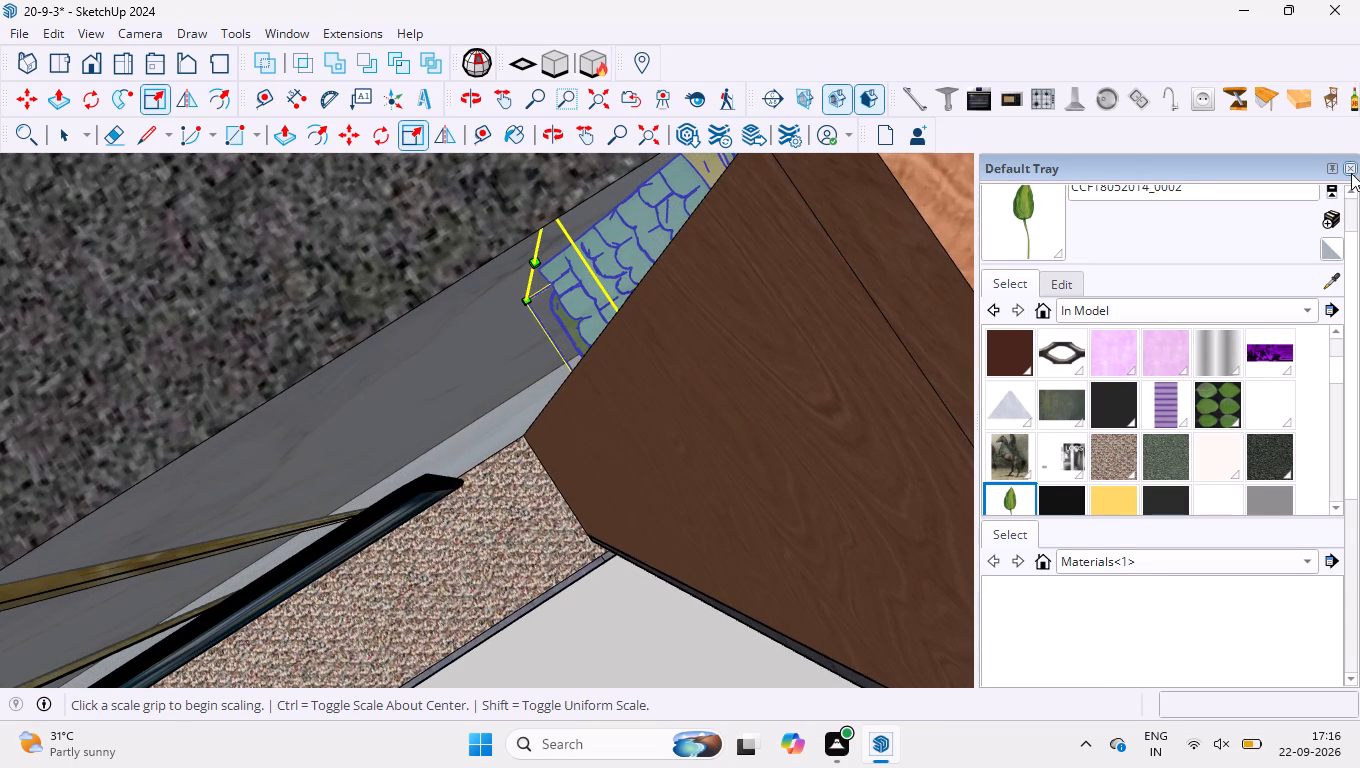
left_click(1351, 173)
scroll(1023, 340, "down", 11)
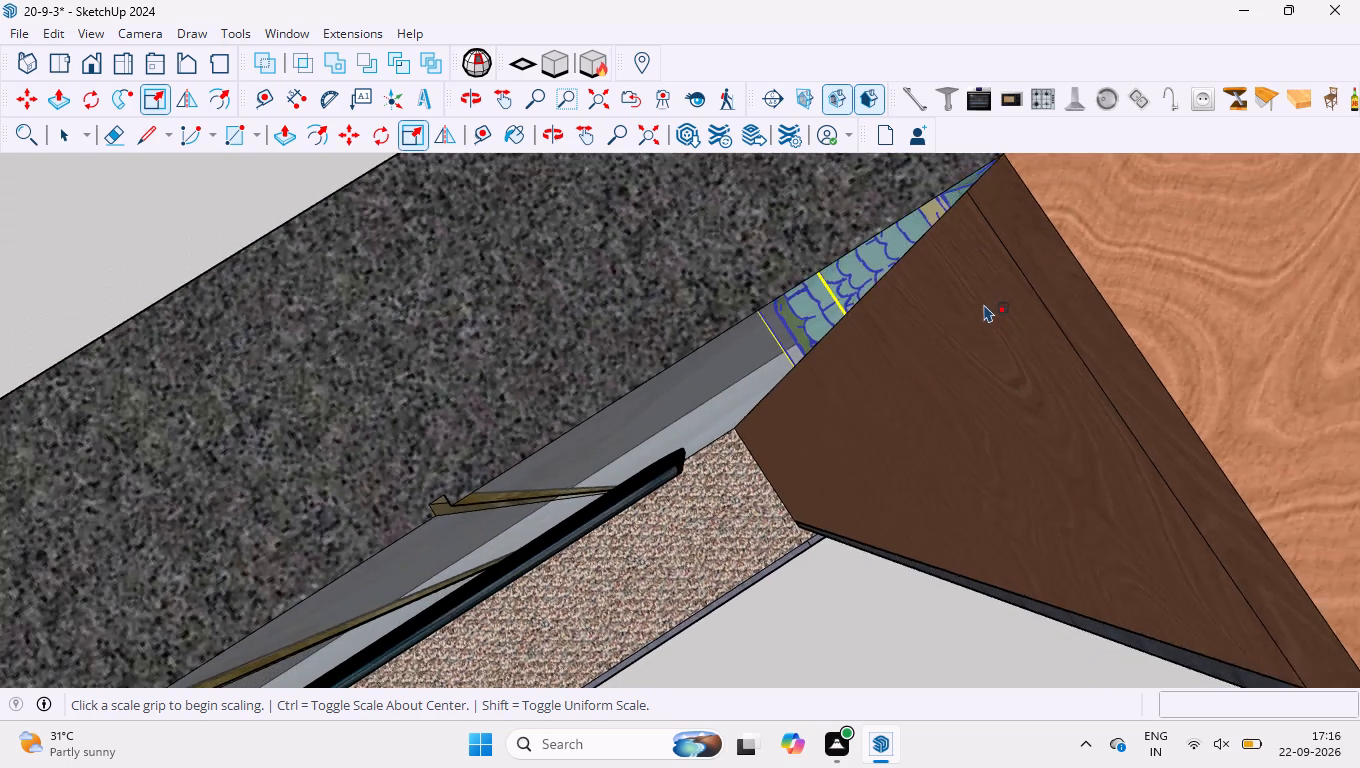
scroll(986, 295, "down", 10)
middle_click_drag(811, 234, 1002, 381)
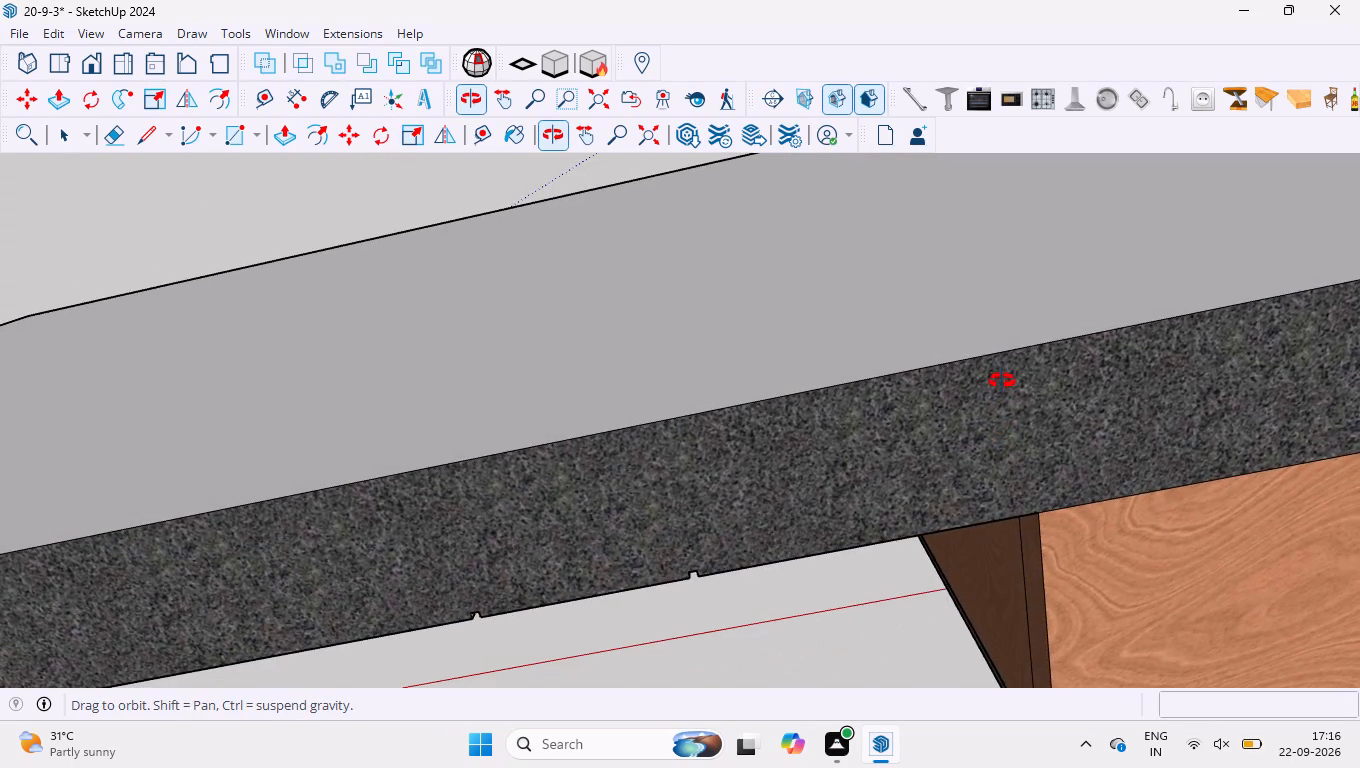
middle_click_drag(1002, 381, 977, 144)
scroll(841, 342, "up", 7)
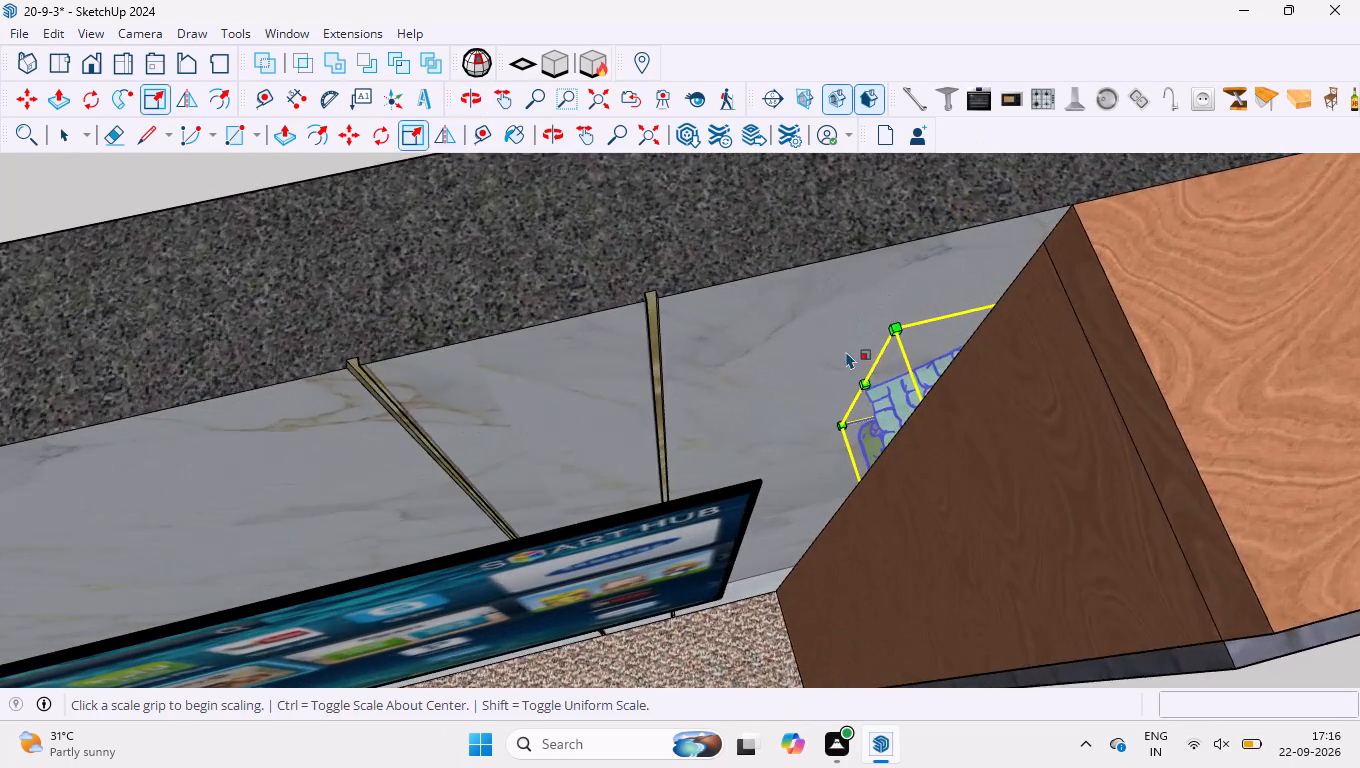
scroll(846, 351, "up", 20)
scroll(882, 367, "up", 4)
middle_click_drag(898, 390, 903, 391)
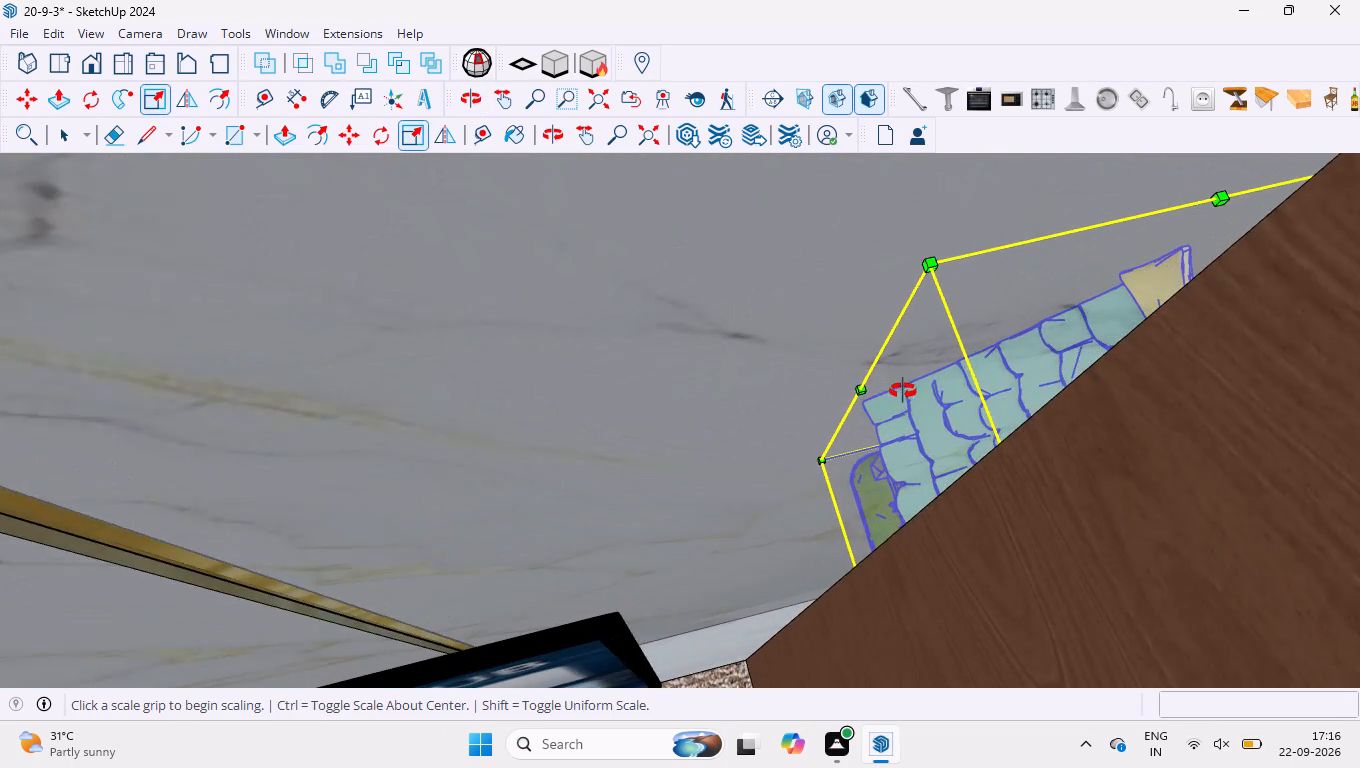
middle_click_drag(903, 391, 953, 398)
scroll(988, 299, "down", 7)
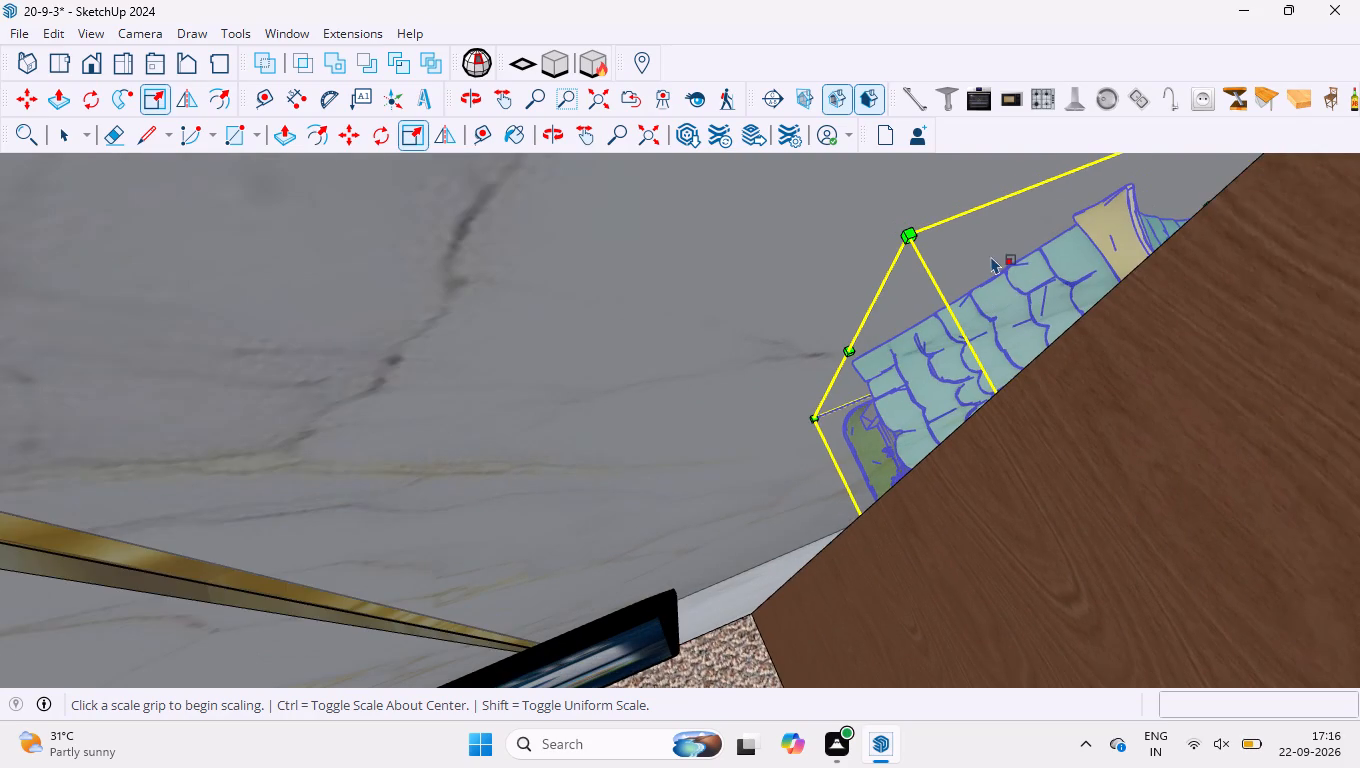
scroll(1039, 216, "down", 10)
scroll(1118, 168, "up", 3)
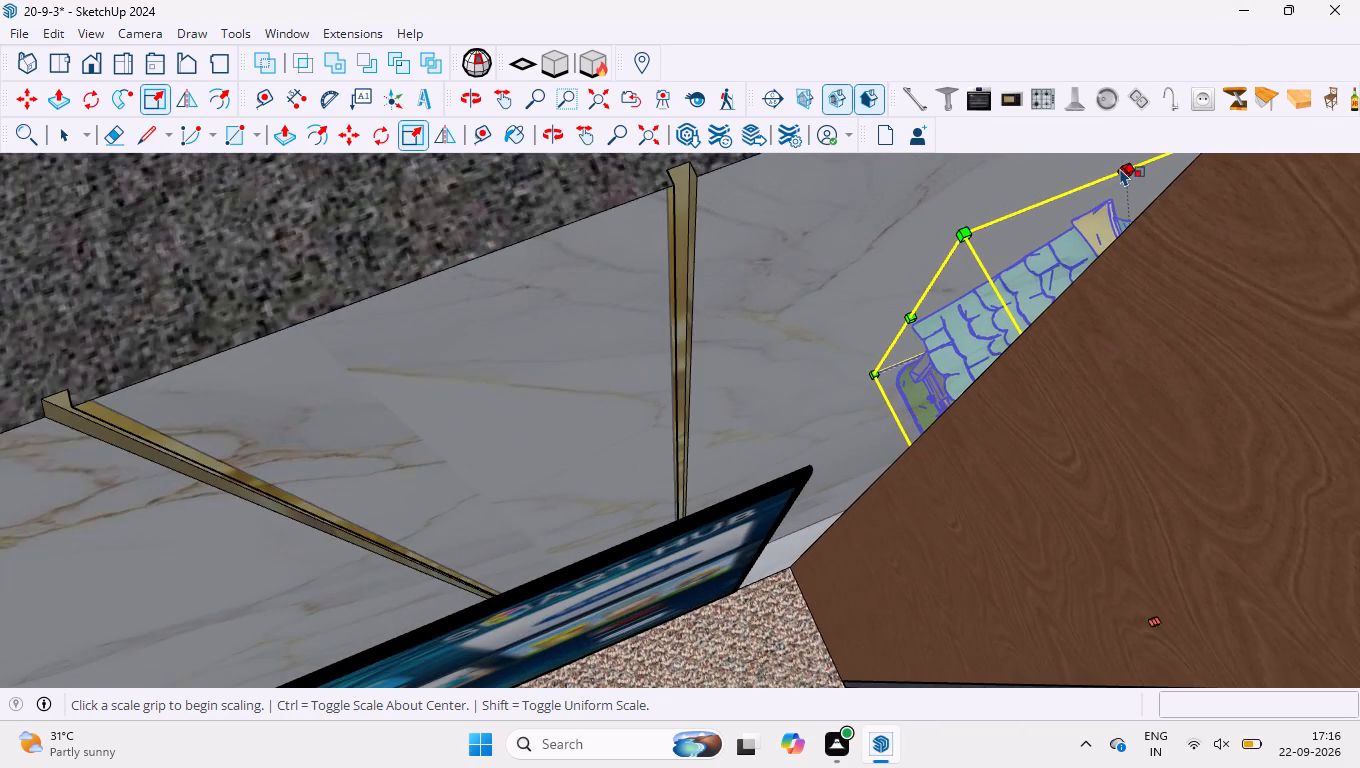
scroll(1126, 177, "up", 4)
scroll(1113, 188, "up", 20)
scroll(1113, 188, "up", 1)
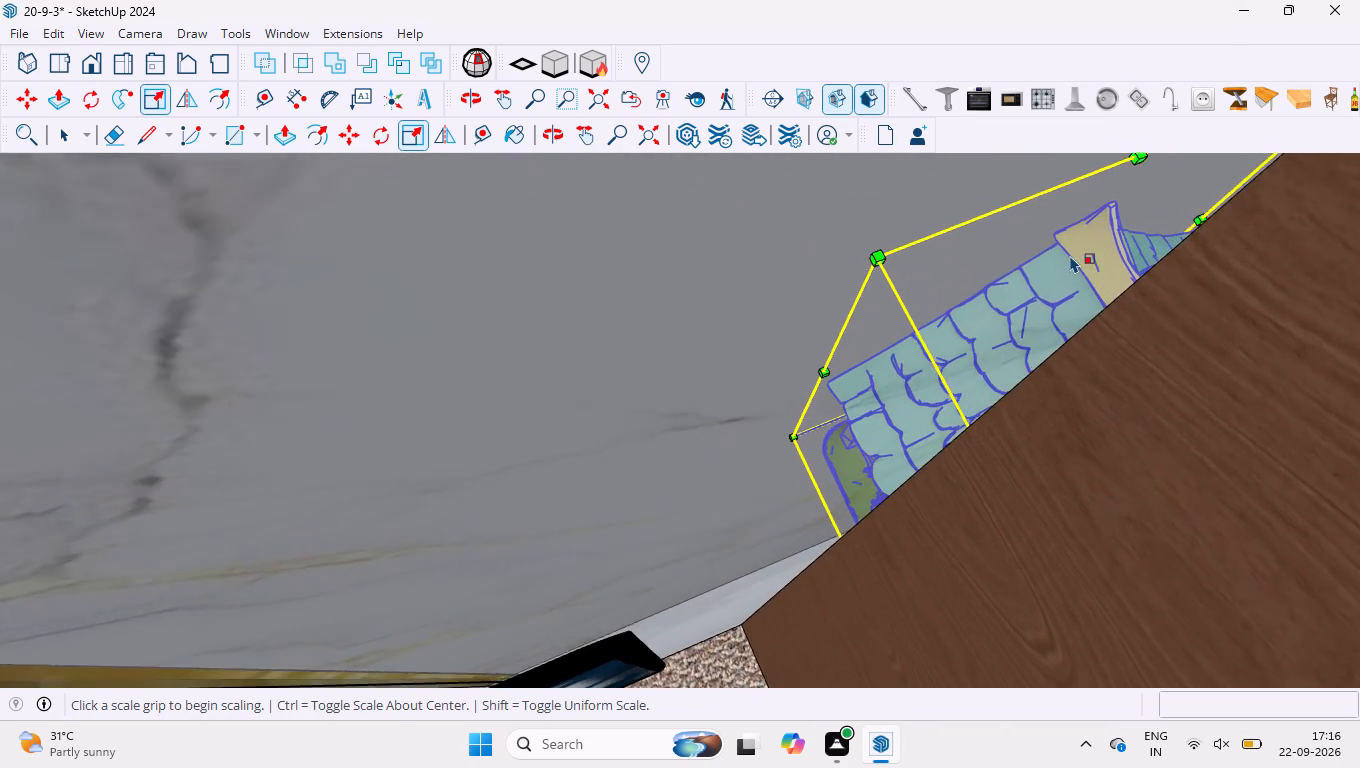
scroll(979, 272, "up", 5)
middle_click_drag(998, 284, 1028, 313)
scroll(1015, 216, "down", 4)
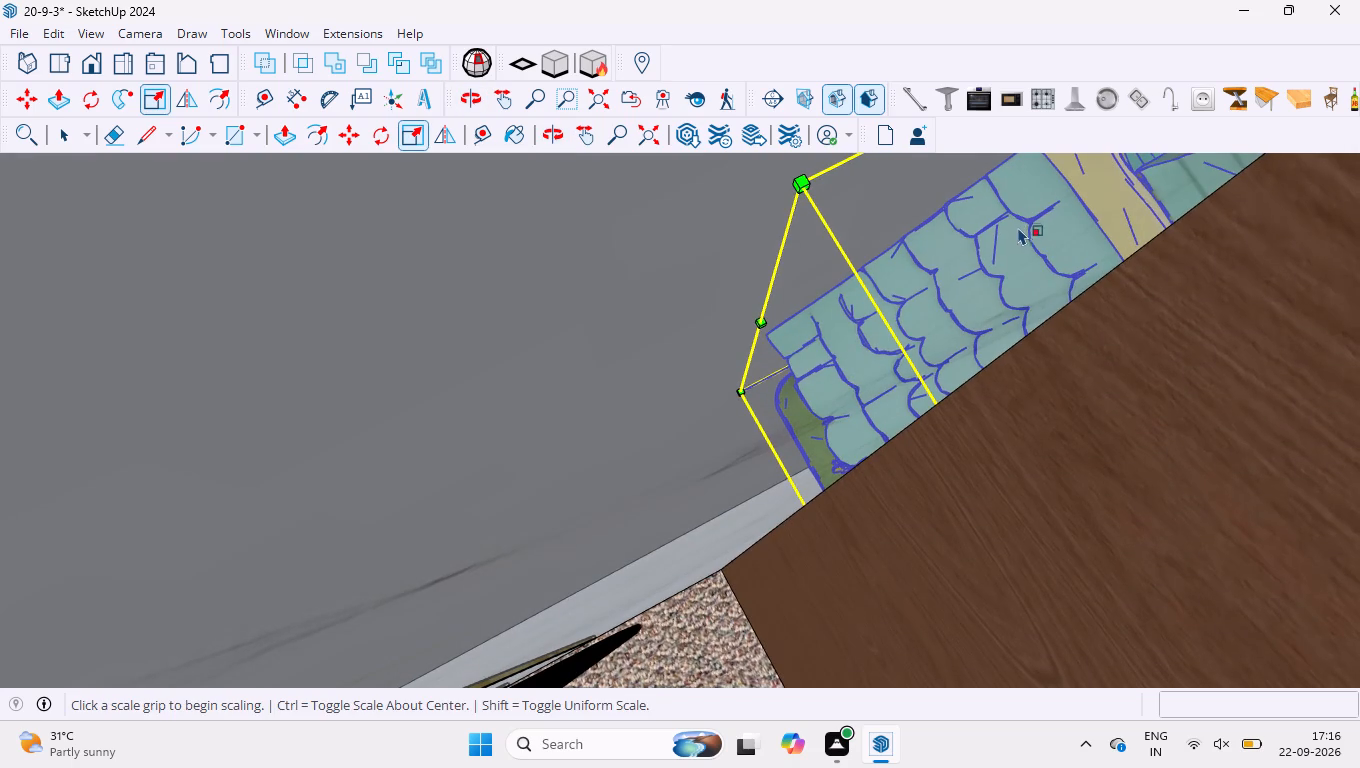
scroll(777, 325, "down", 2)
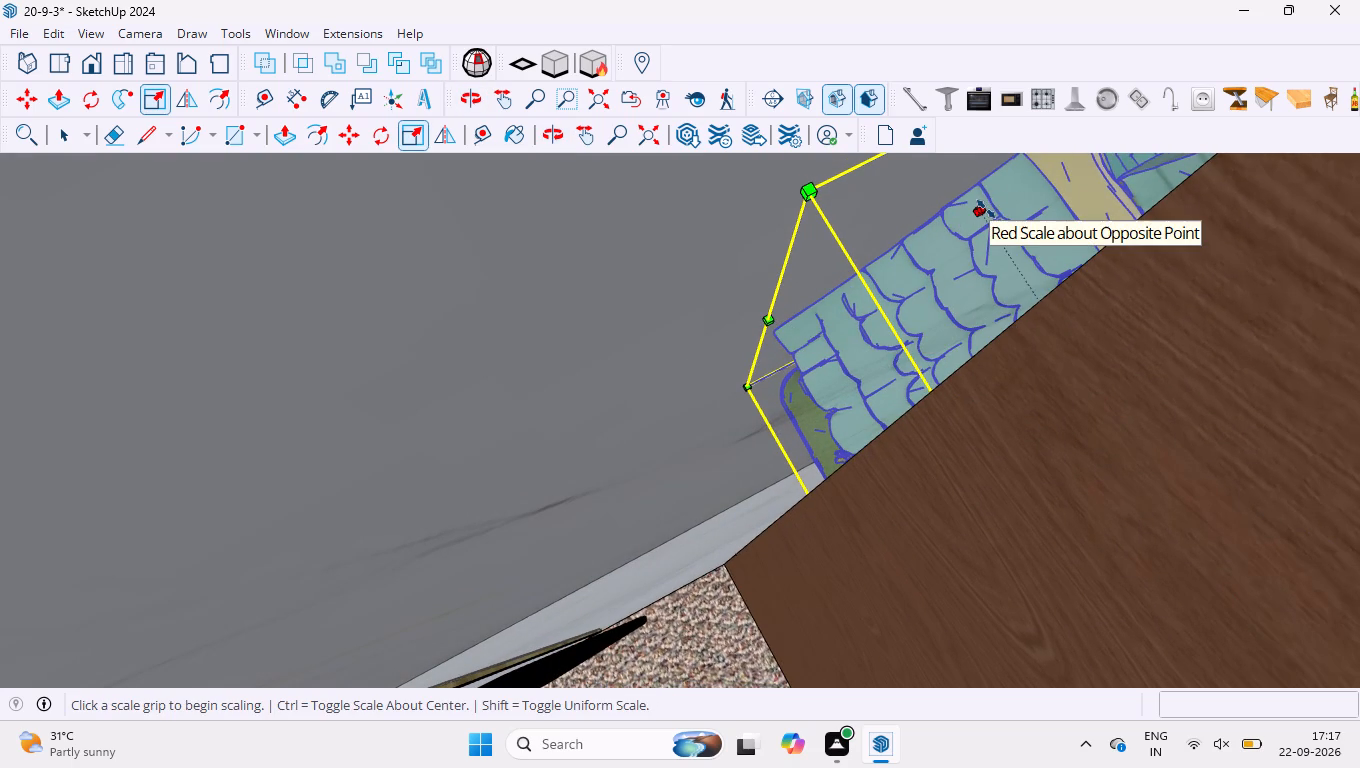
left_click(980, 213)
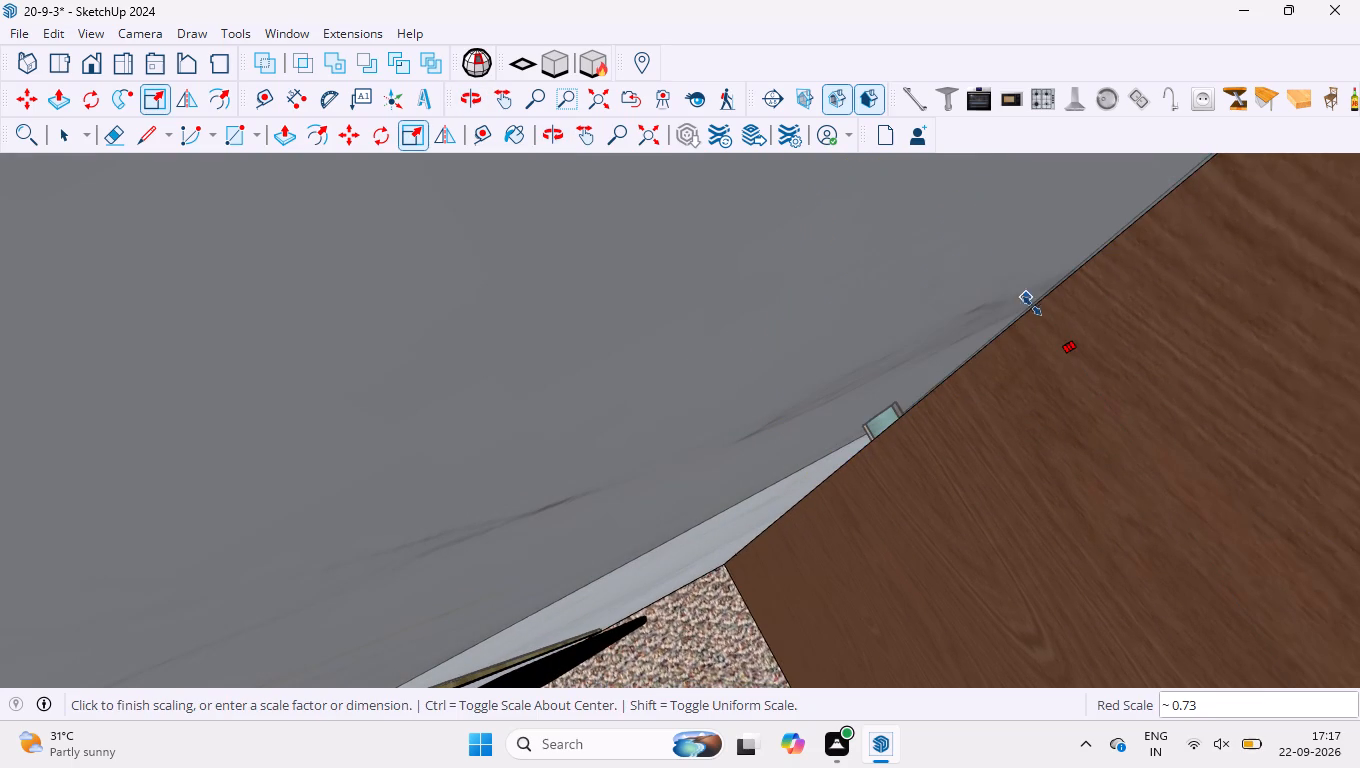
left_click(1076, 350)
scroll(945, 252, "down", 20)
scroll(945, 252, "down", 6)
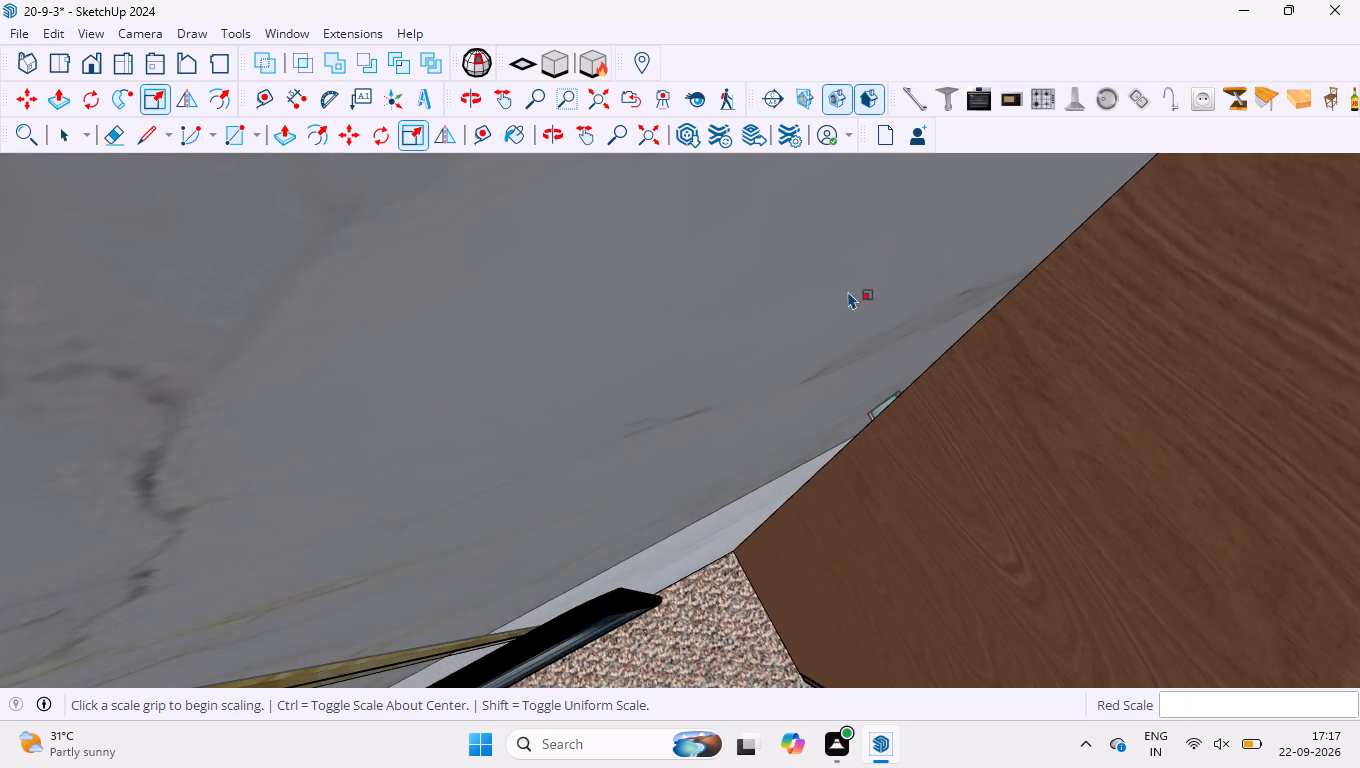
scroll(848, 291, "down", 20)
scroll(848, 291, "down", 1)
key("space")
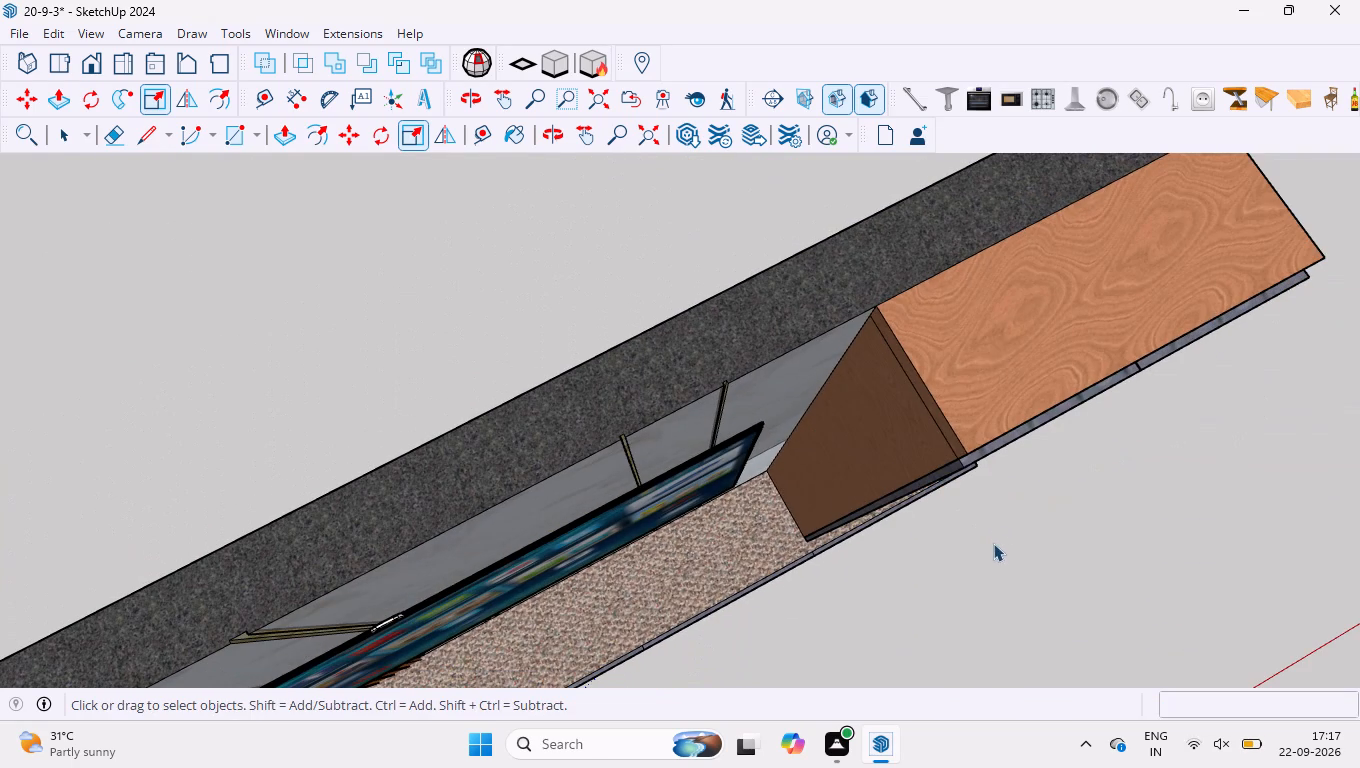
left_click(1002, 546)
Examine the scaled house ornament from the front and from the cabinet side facing the TV.
middle_click_drag(1054, 552, 789, 240)
scroll(888, 432, "up", 2)
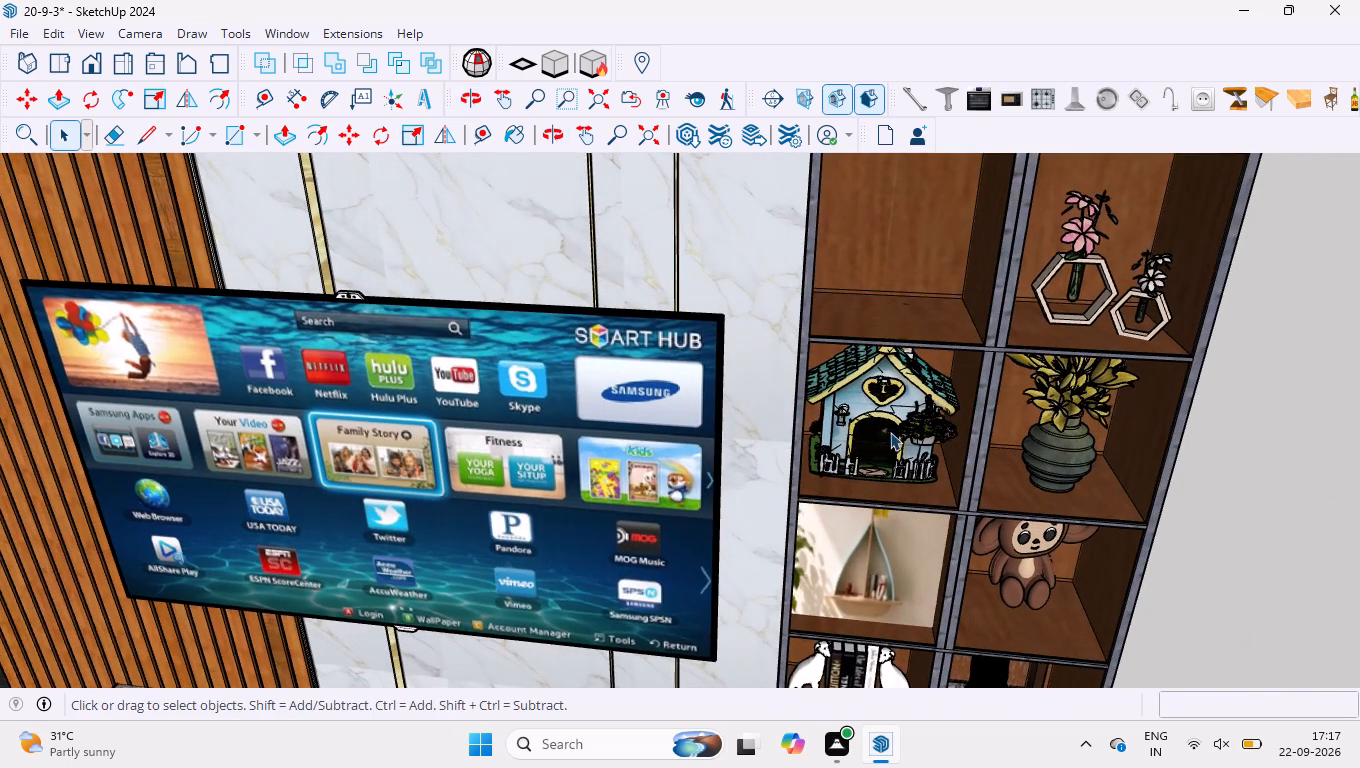
scroll(890, 432, "up", 3)
left_click(890, 438)
scroll(900, 461, "up", 2)
middle_click_drag(731, 449, 795, 471)
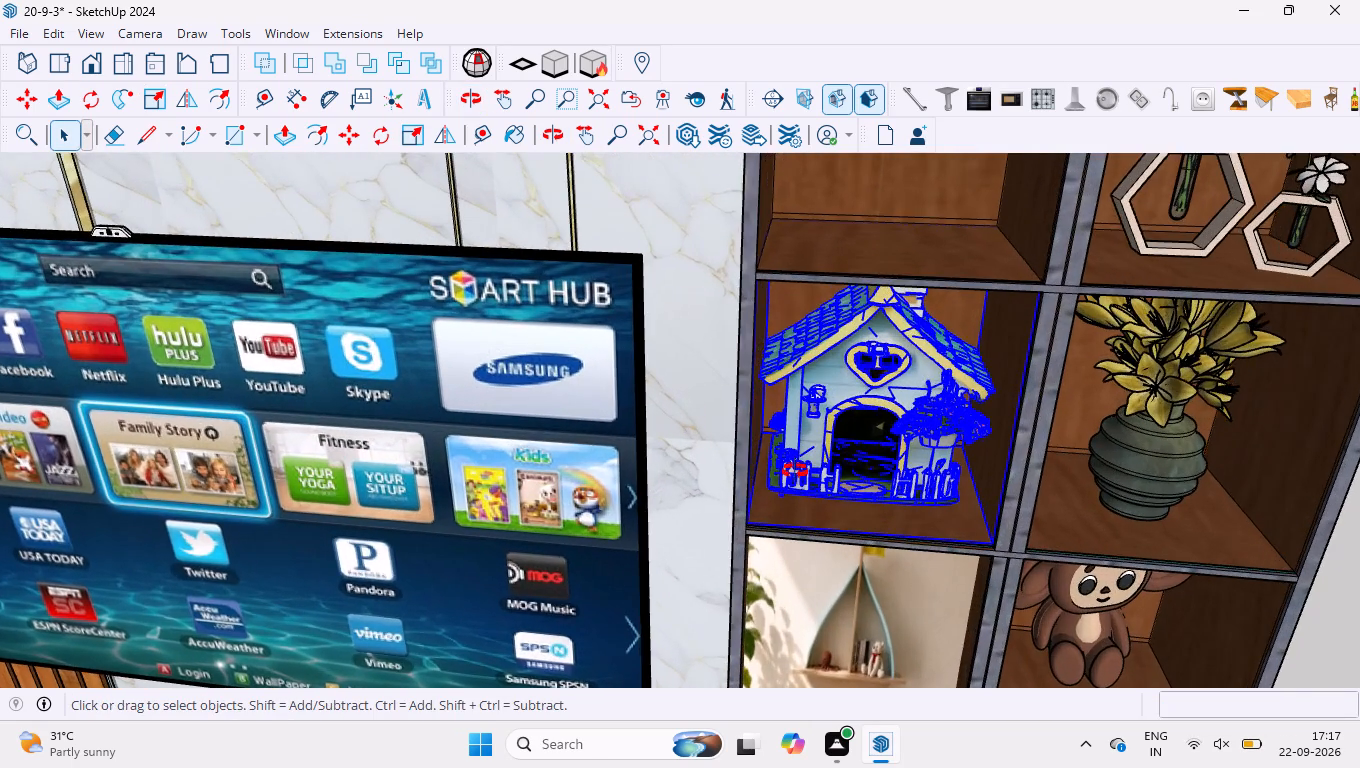
middle_click_drag(795, 471, 1084, 502)
scroll(393, 310, "up", 15)
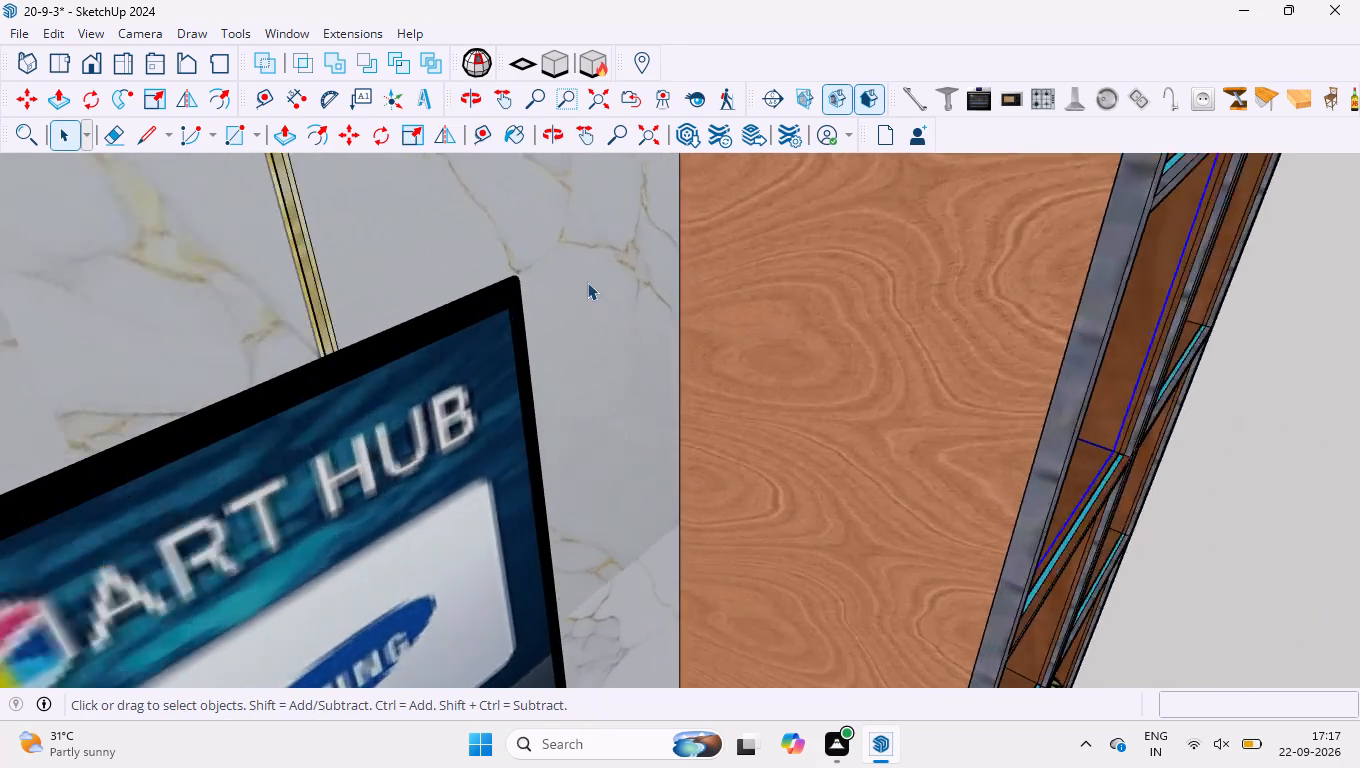
Scale the teardrop wall-shelf picture ornament, in the compartment below the house, to 0.81 along the green axis.
scroll(587, 282, "up", 6)
middle_click_drag(635, 316, 756, 377)
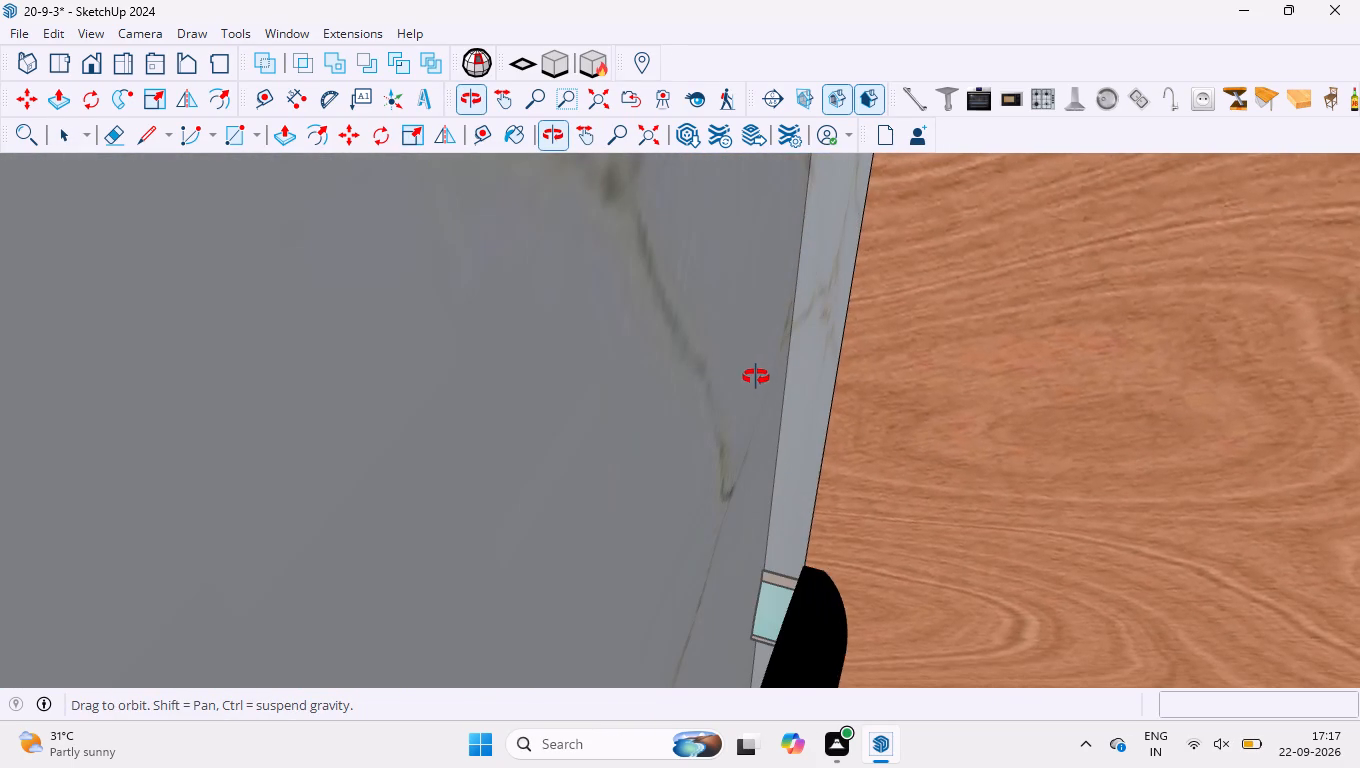
middle_click_drag(756, 377, 792, 409)
scroll(793, 413, "up", 1)
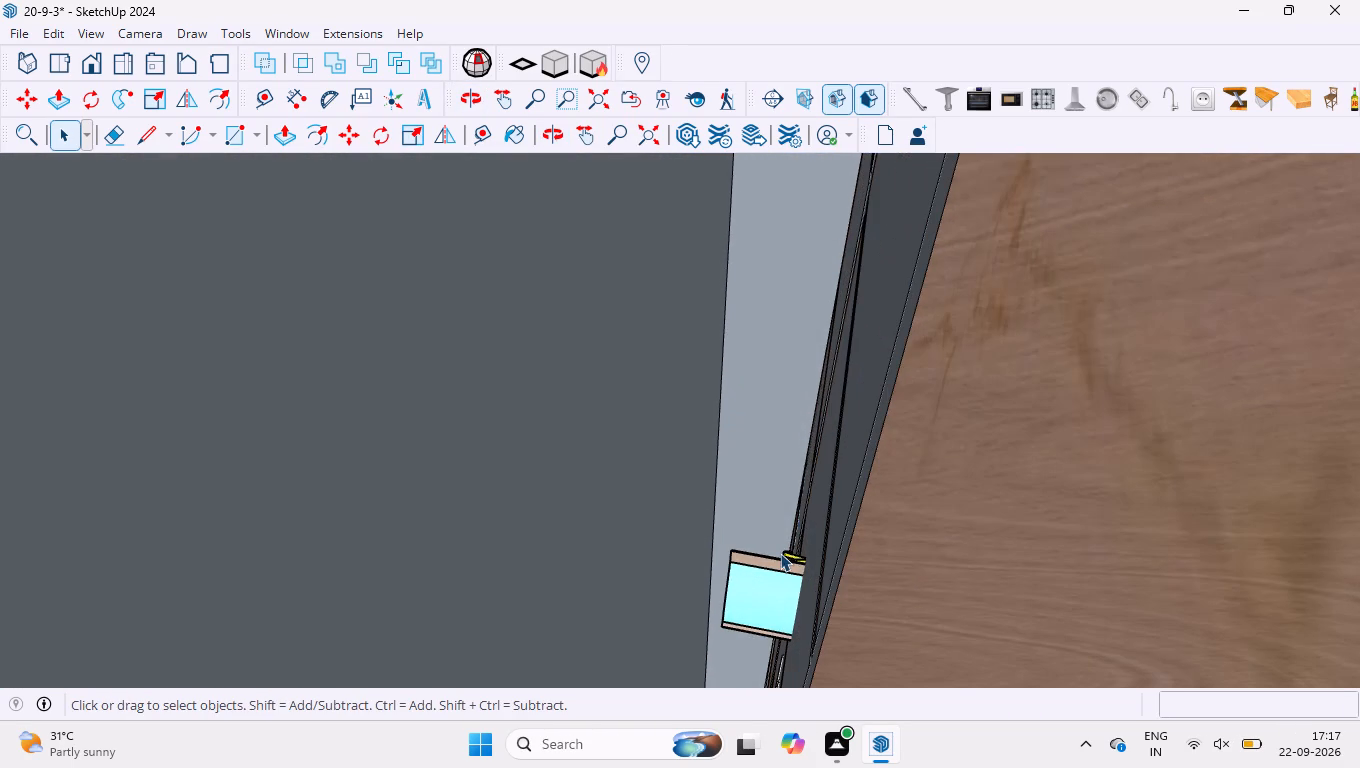
left_click(778, 554)
left_click(757, 569)
scroll(586, 395, "down", 2)
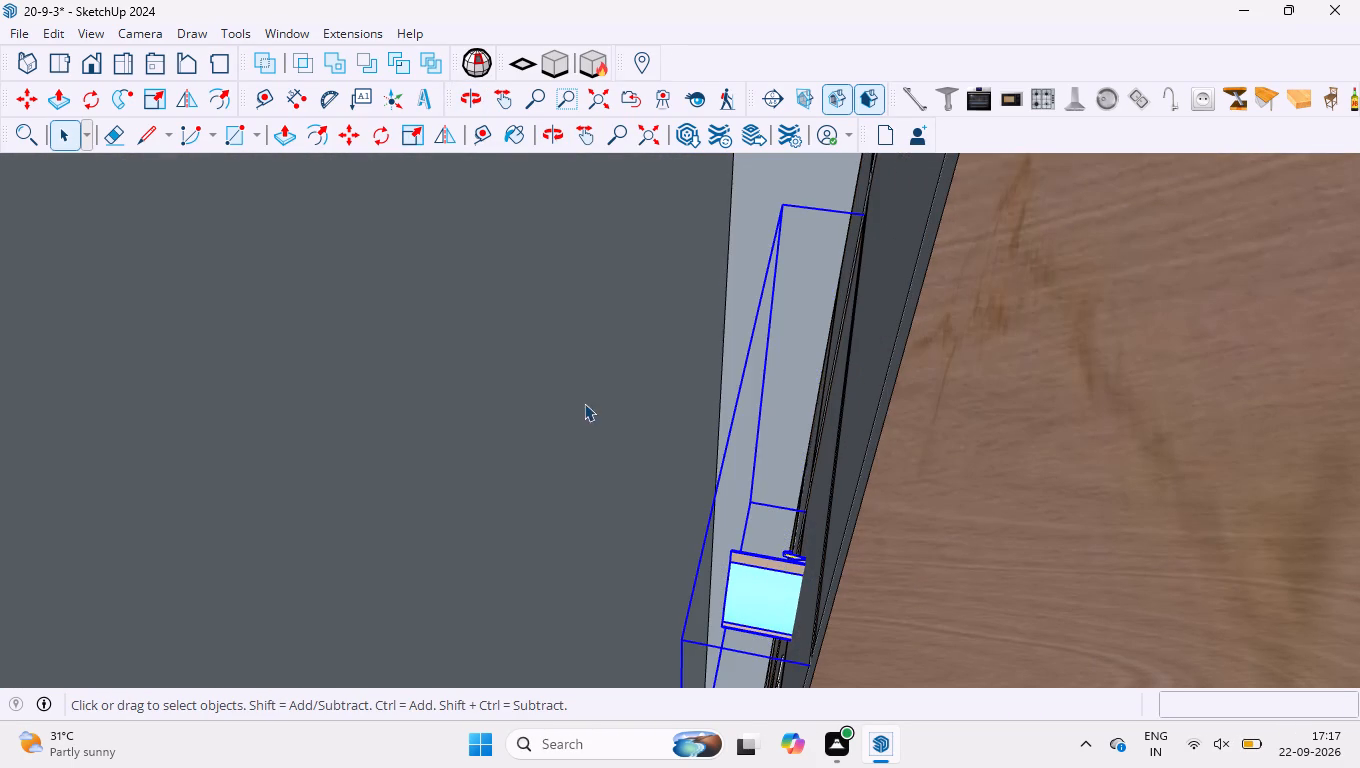
scroll(584, 403, "down", 20)
scroll(584, 403, "down", 18)
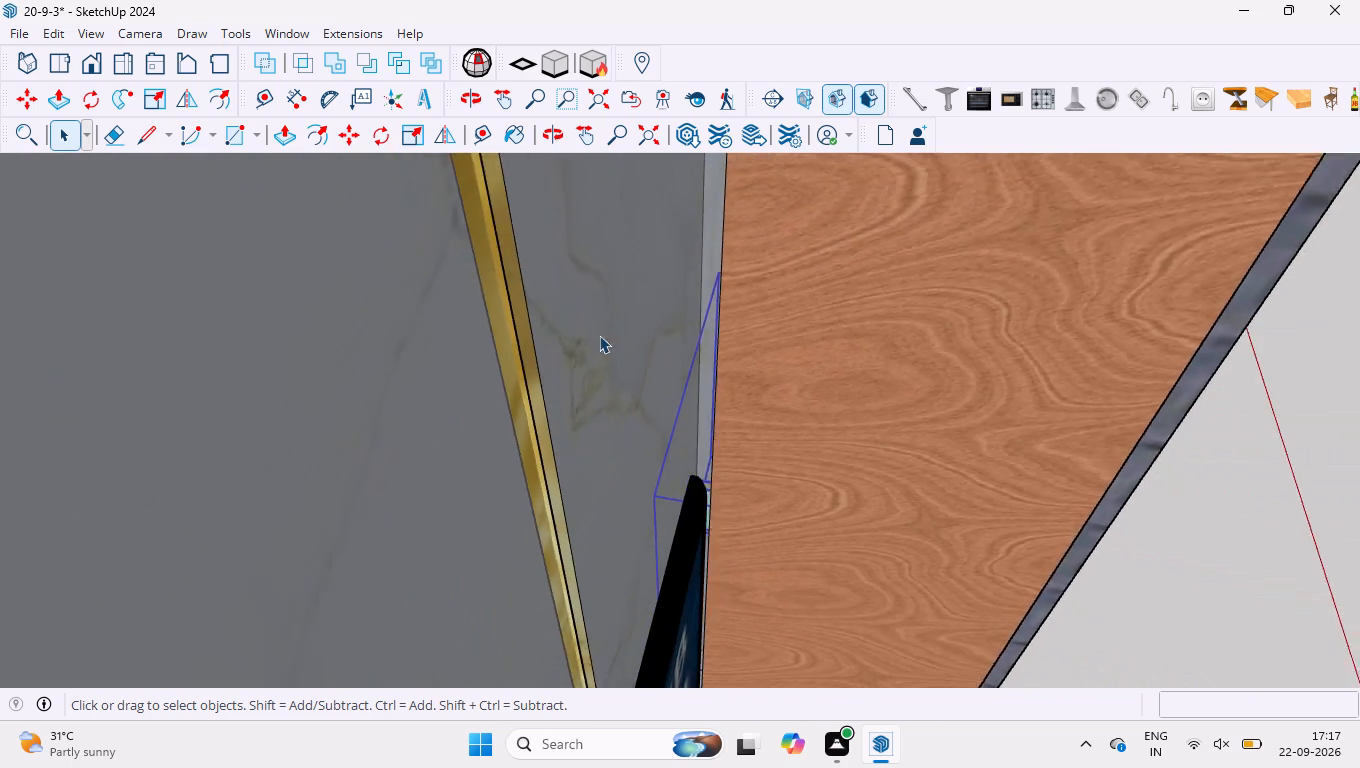
scroll(599, 335, "down", 10)
middle_click_drag(1020, 392, 595, 296)
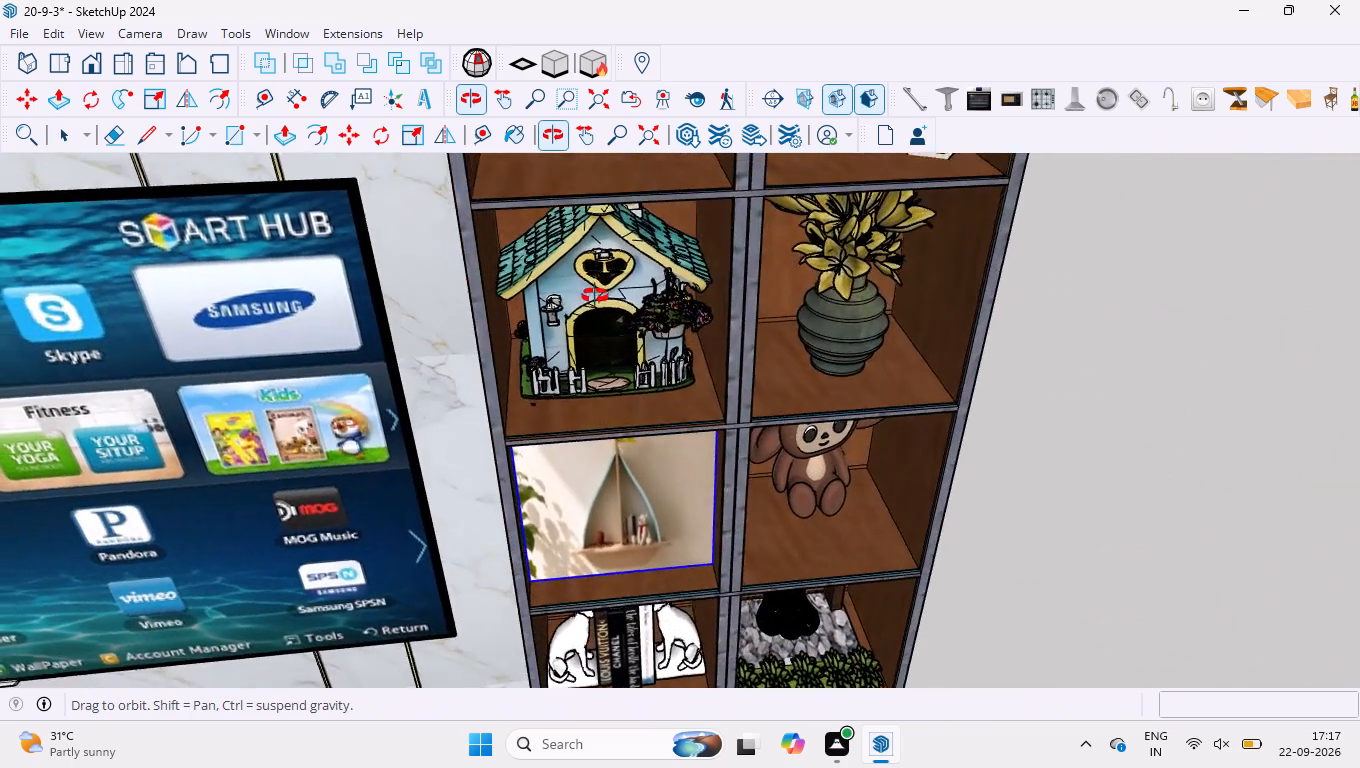
middle_click_drag(595, 296, 947, 369)
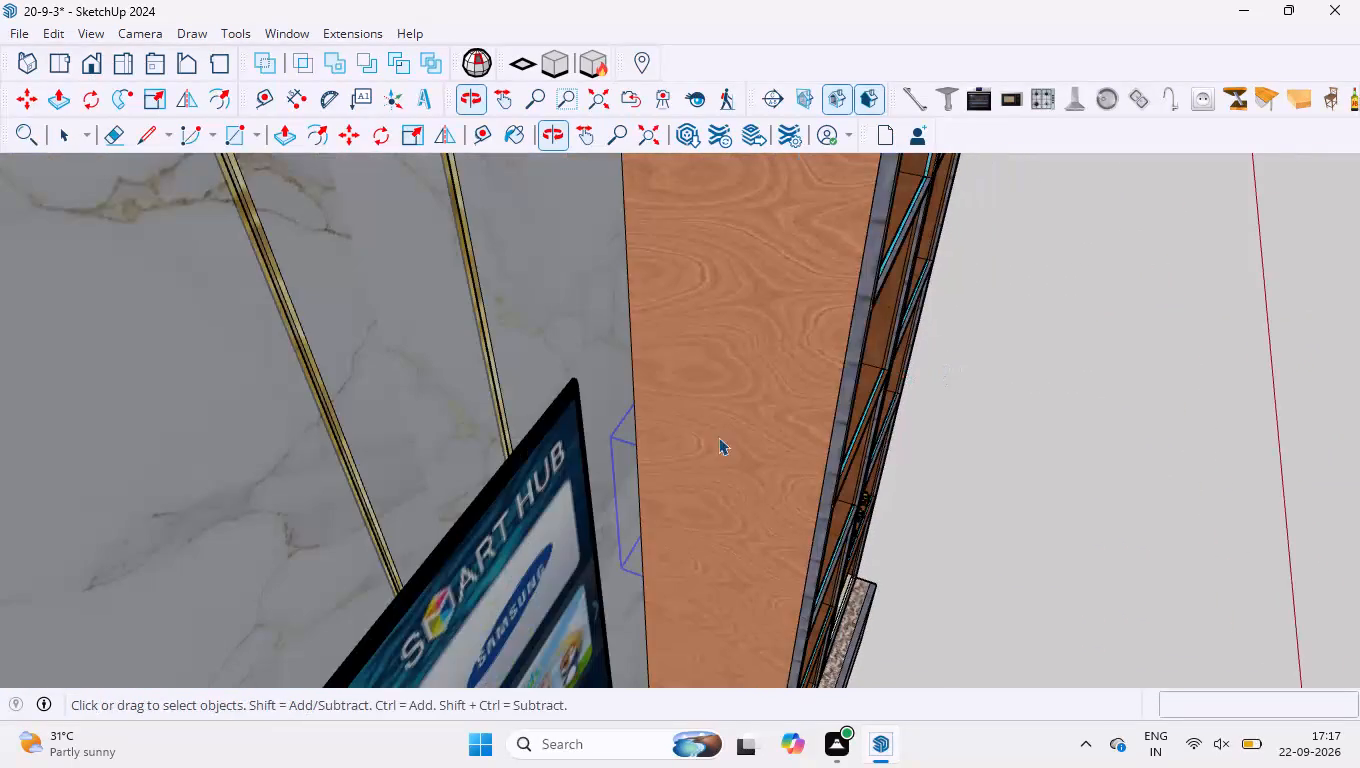
scroll(647, 468, "up", 5)
scroll(350, 218, "up", 3)
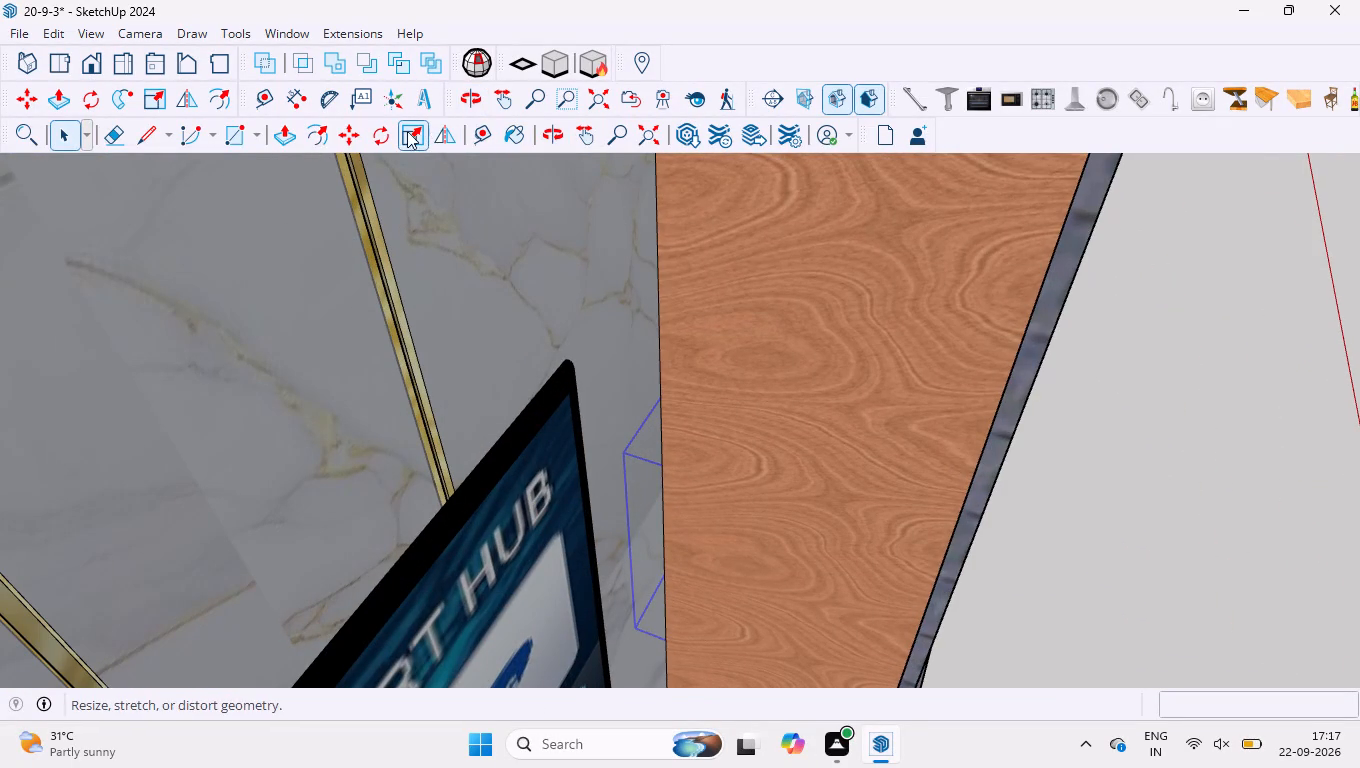
left_click(405, 133)
scroll(661, 398, "up", 10)
middle_click_drag(584, 445, 647, 463)
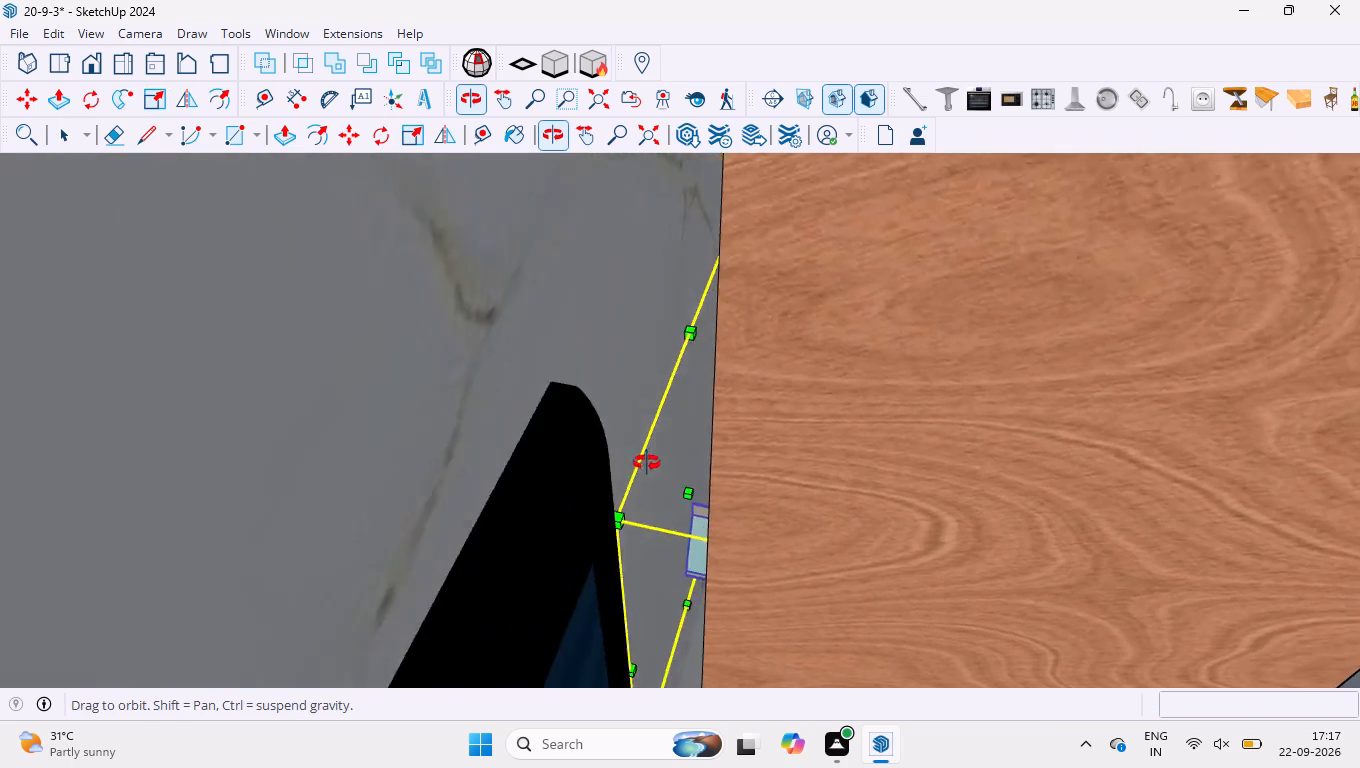
middle_click_drag(647, 463, 661, 465)
scroll(645, 430, "up", 12)
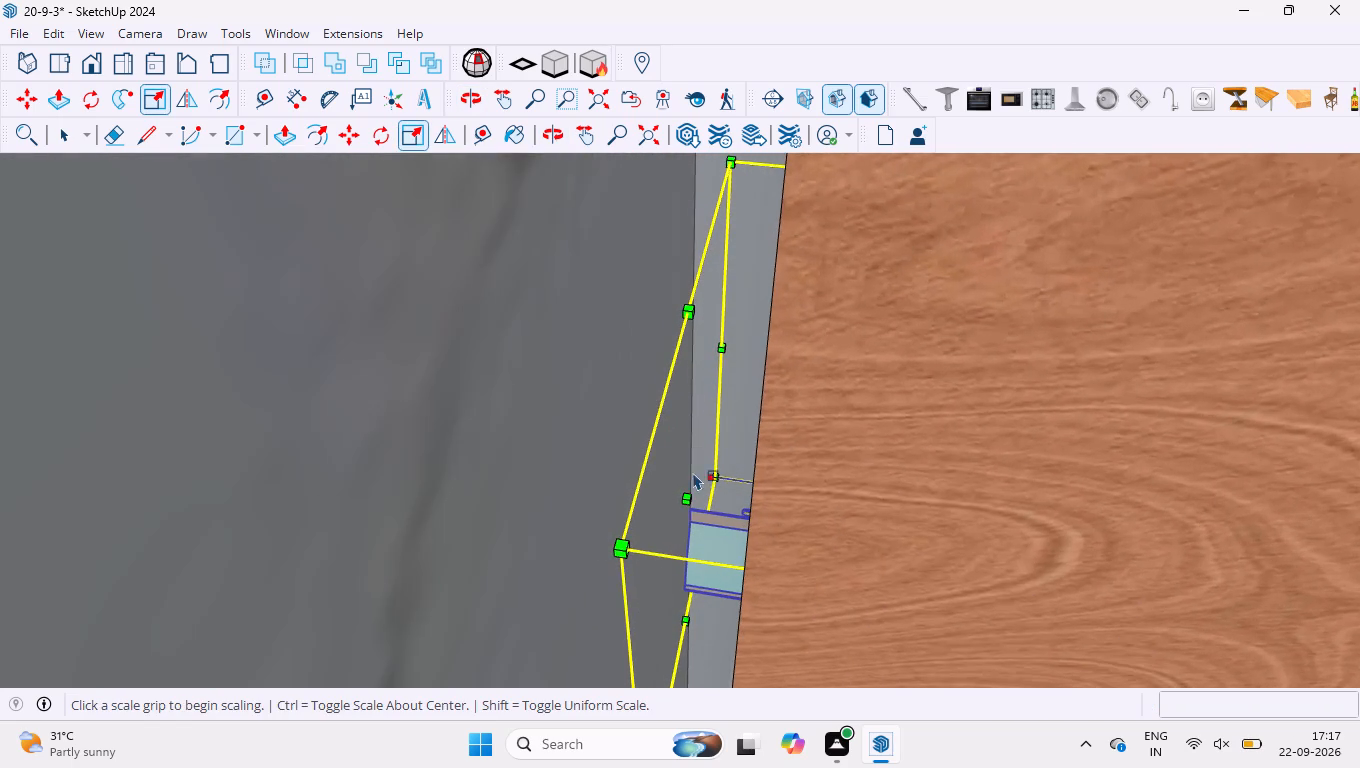
scroll(693, 472, "up", 9)
middle_click_drag(706, 474, 761, 504)
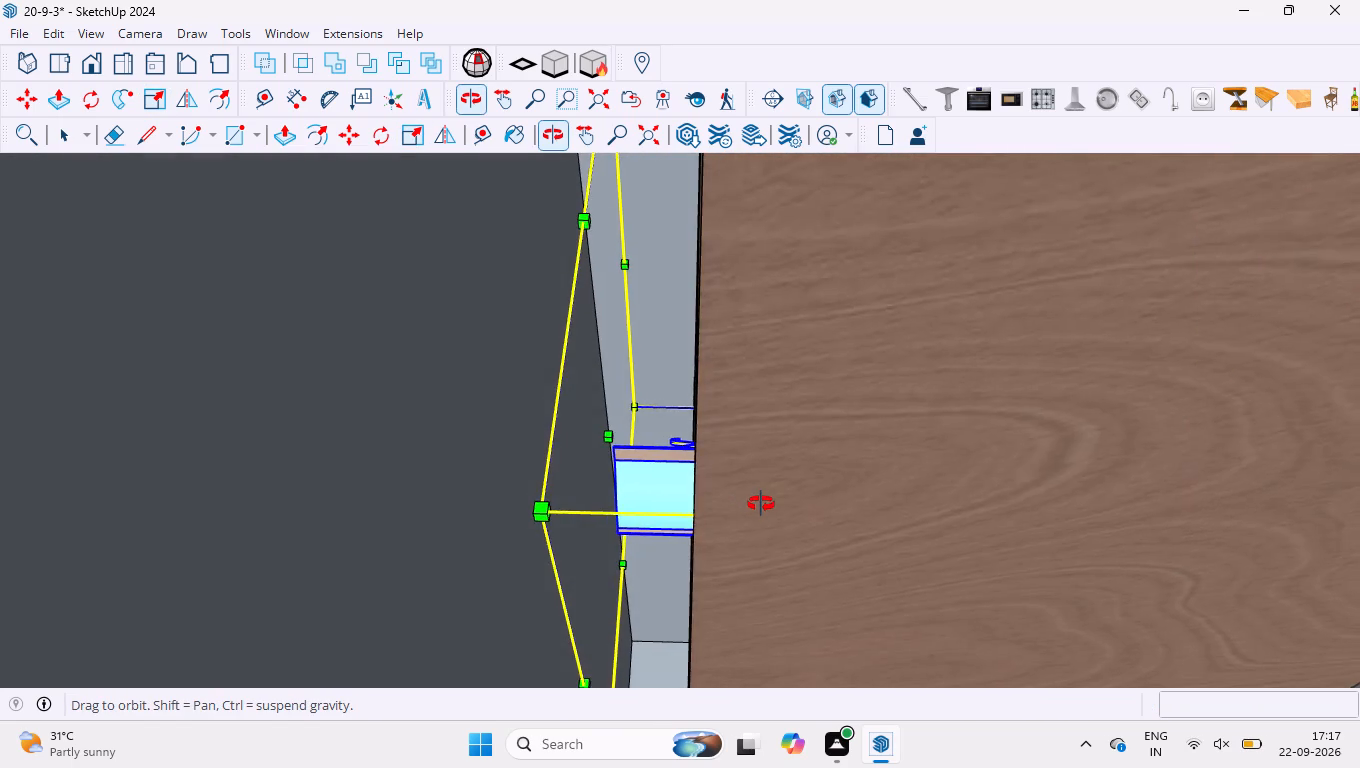
middle_click_drag(761, 504, 778, 507)
scroll(589, 440, "up", 7)
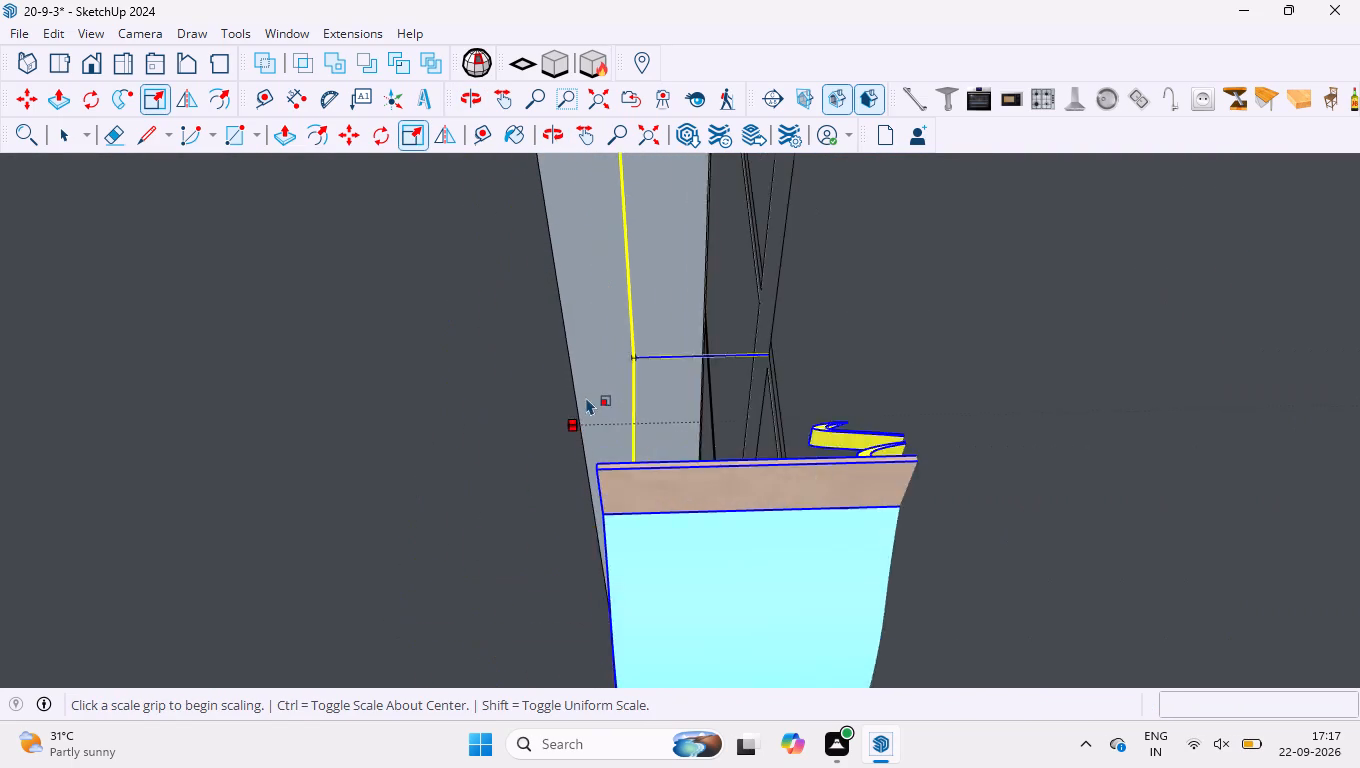
scroll(580, 388, "down", 2)
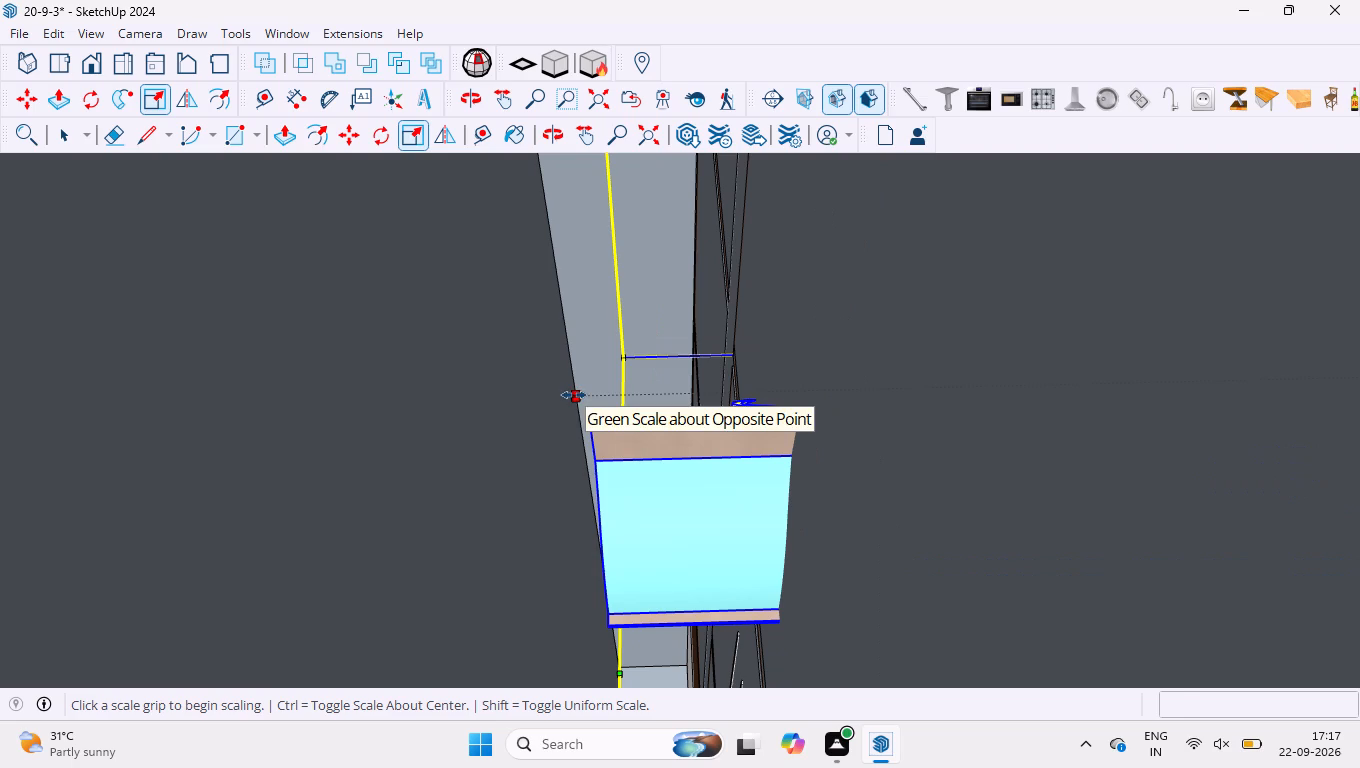
left_click(574, 395)
left_click(752, 393)
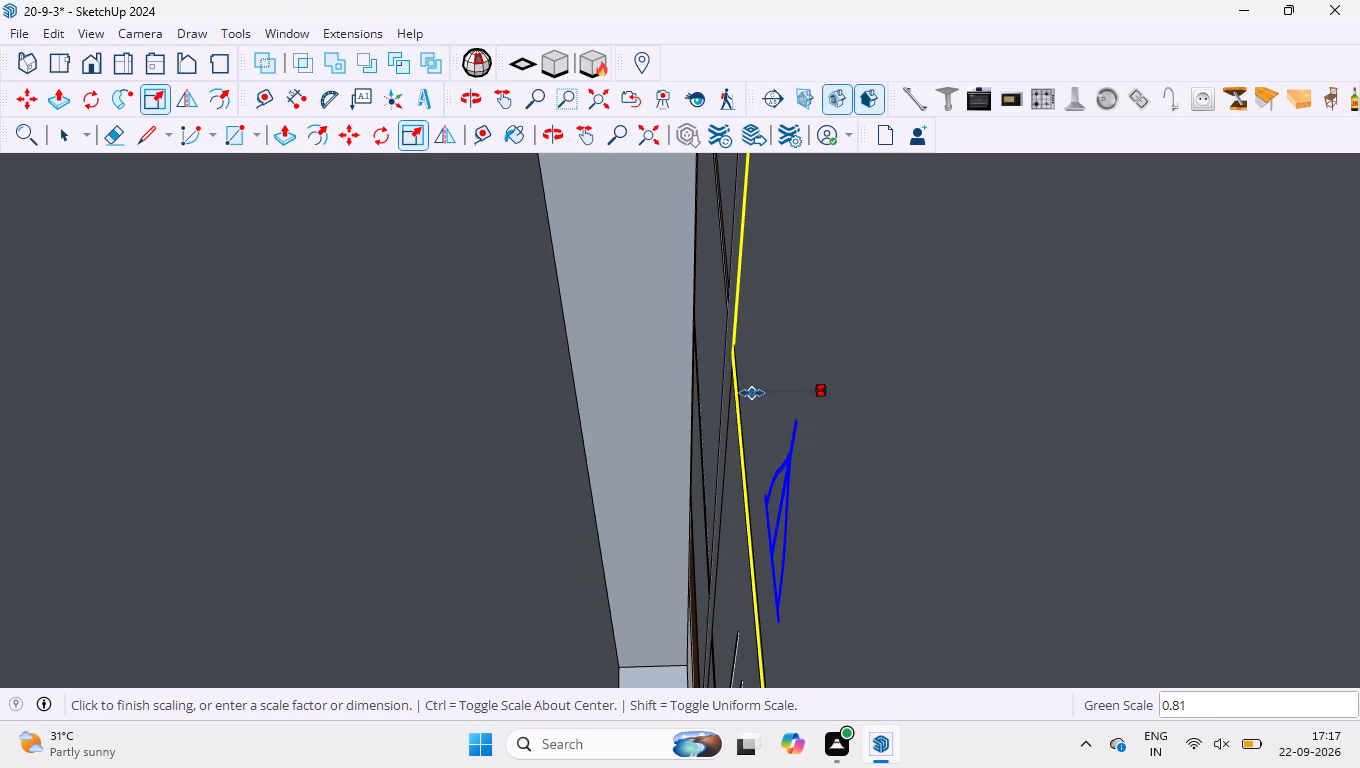
Adjust the teardrop wall-shelf picture's depth further by scaling it along the green axis about the opposite point.
left_click(823, 394)
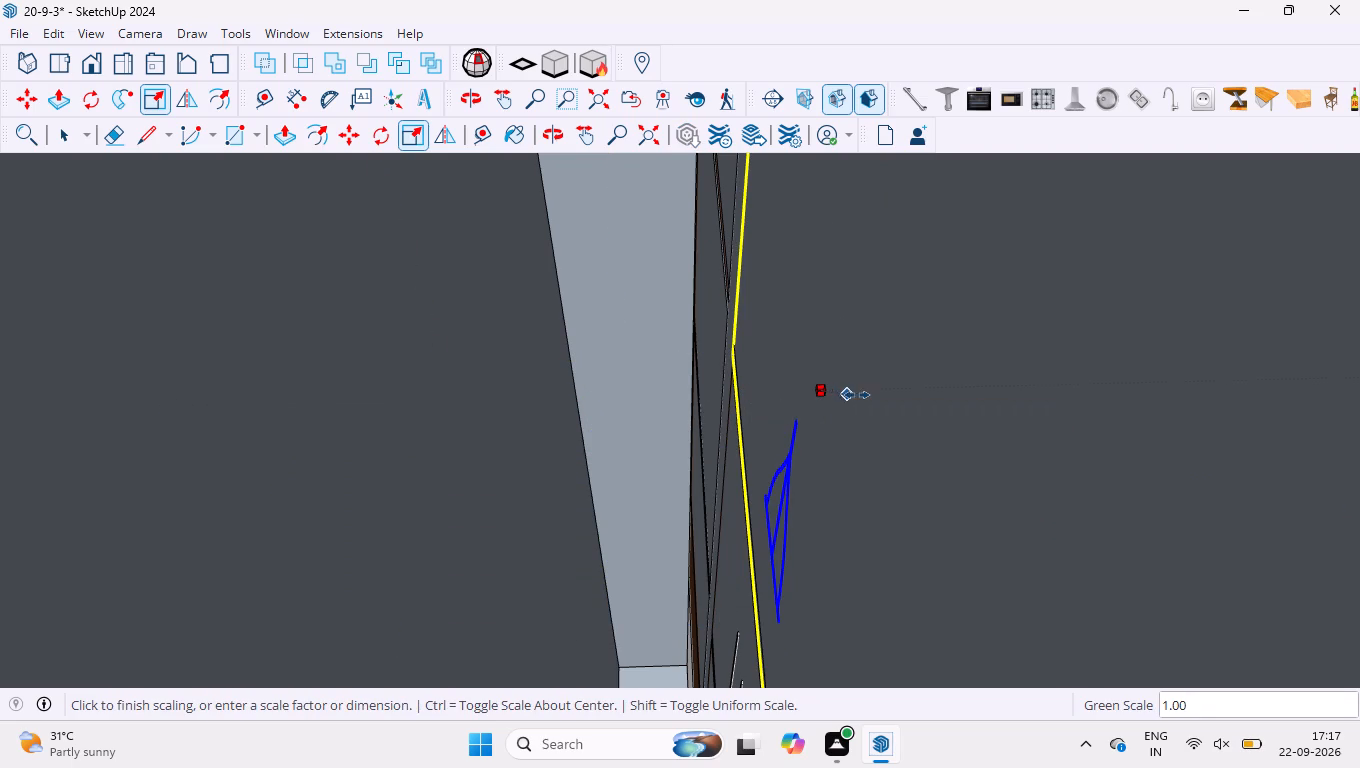
left_click(857, 395)
scroll(733, 338, "down", 10)
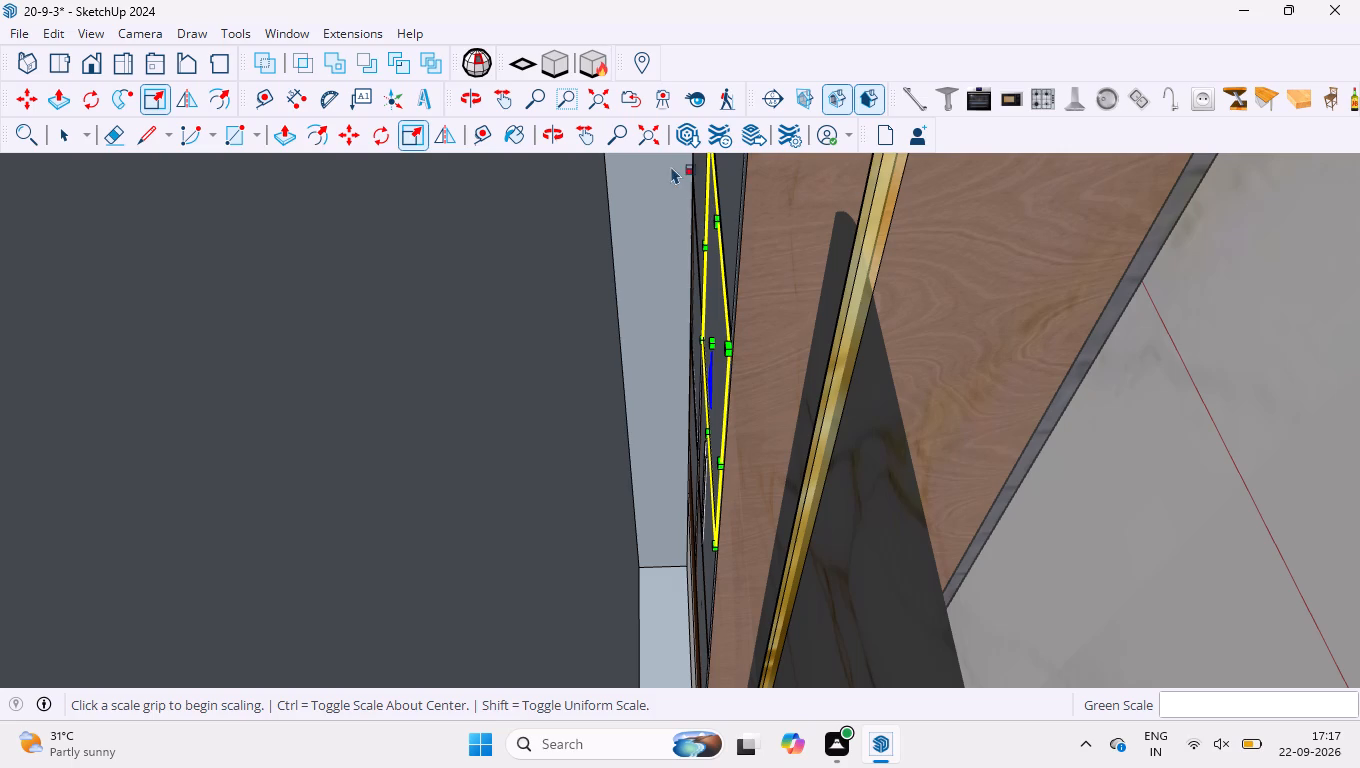
scroll(728, 333, "down", 1)
scroll(706, 356, "up", 11)
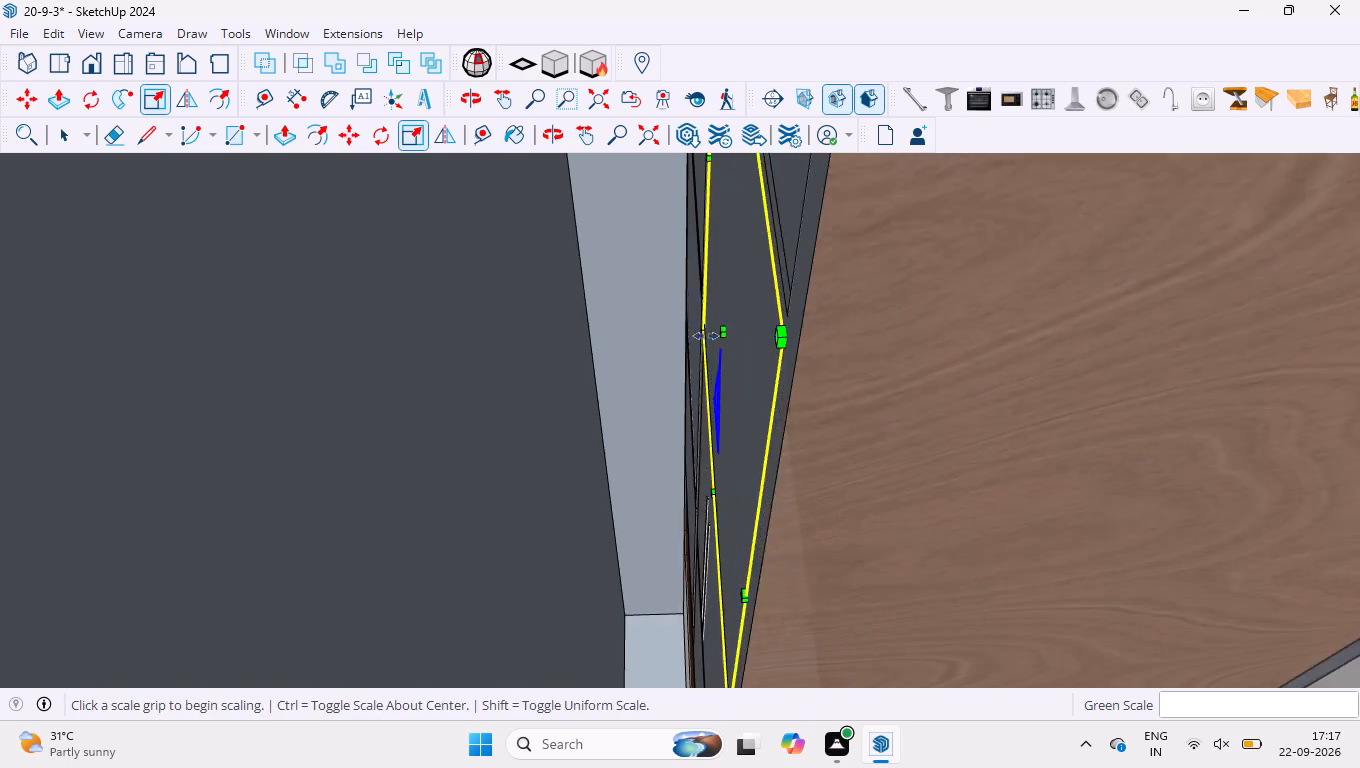
scroll(678, 335, "up", 6)
scroll(725, 303, "down", 10)
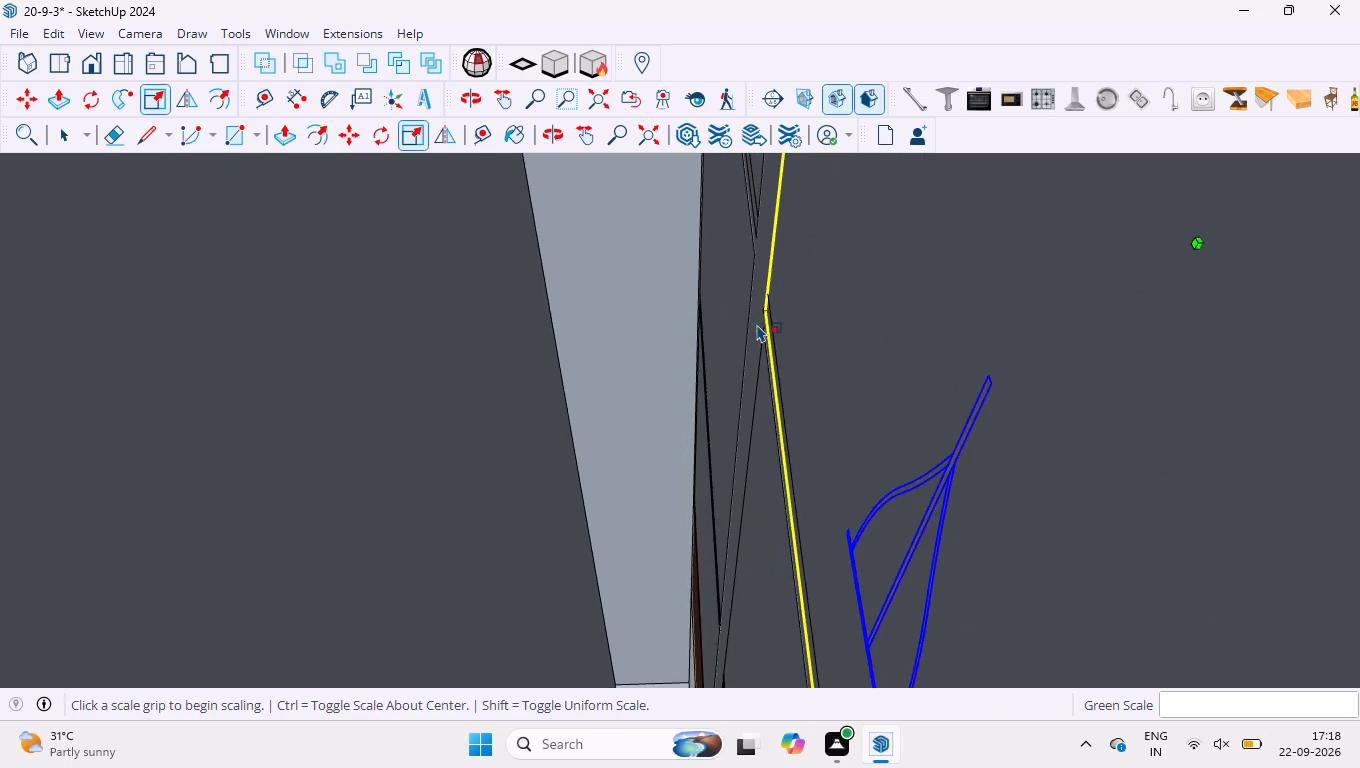
scroll(757, 324, "down", 1)
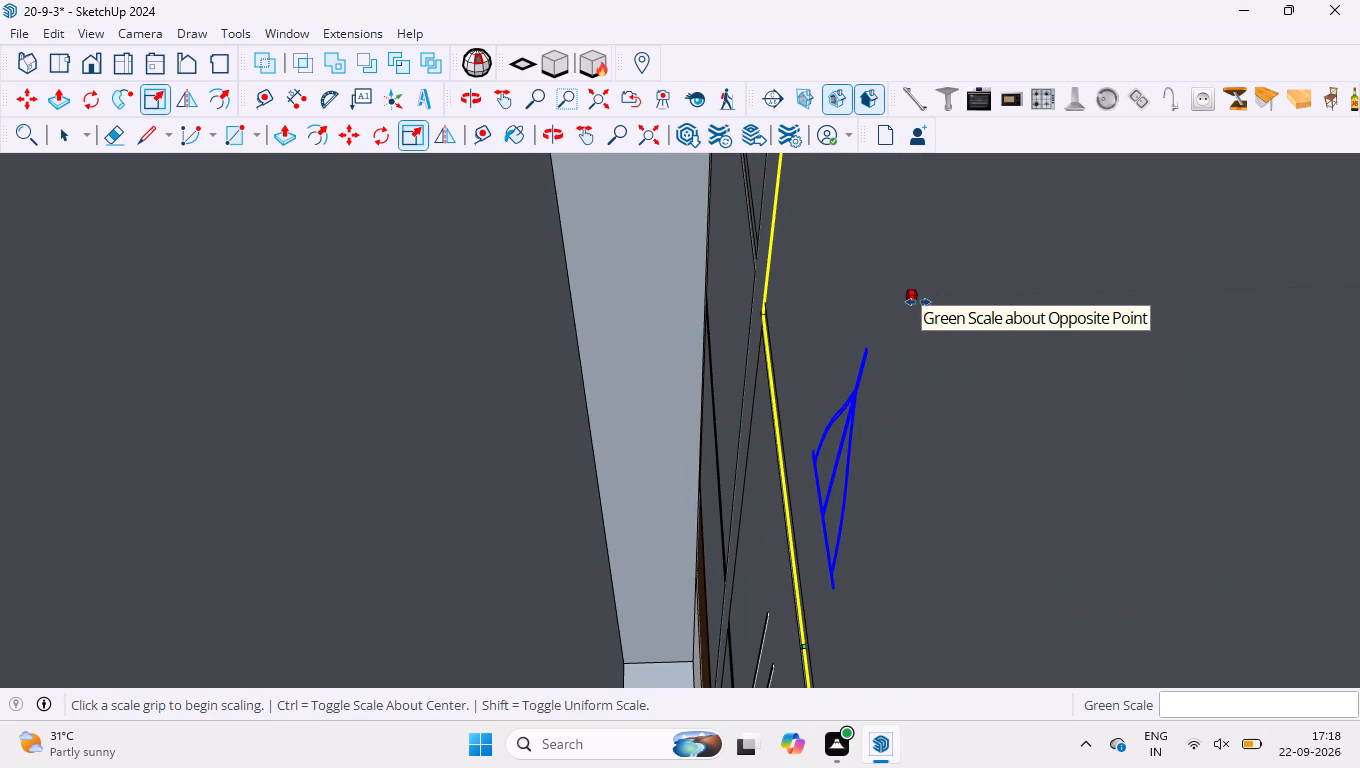
left_click(917, 300)
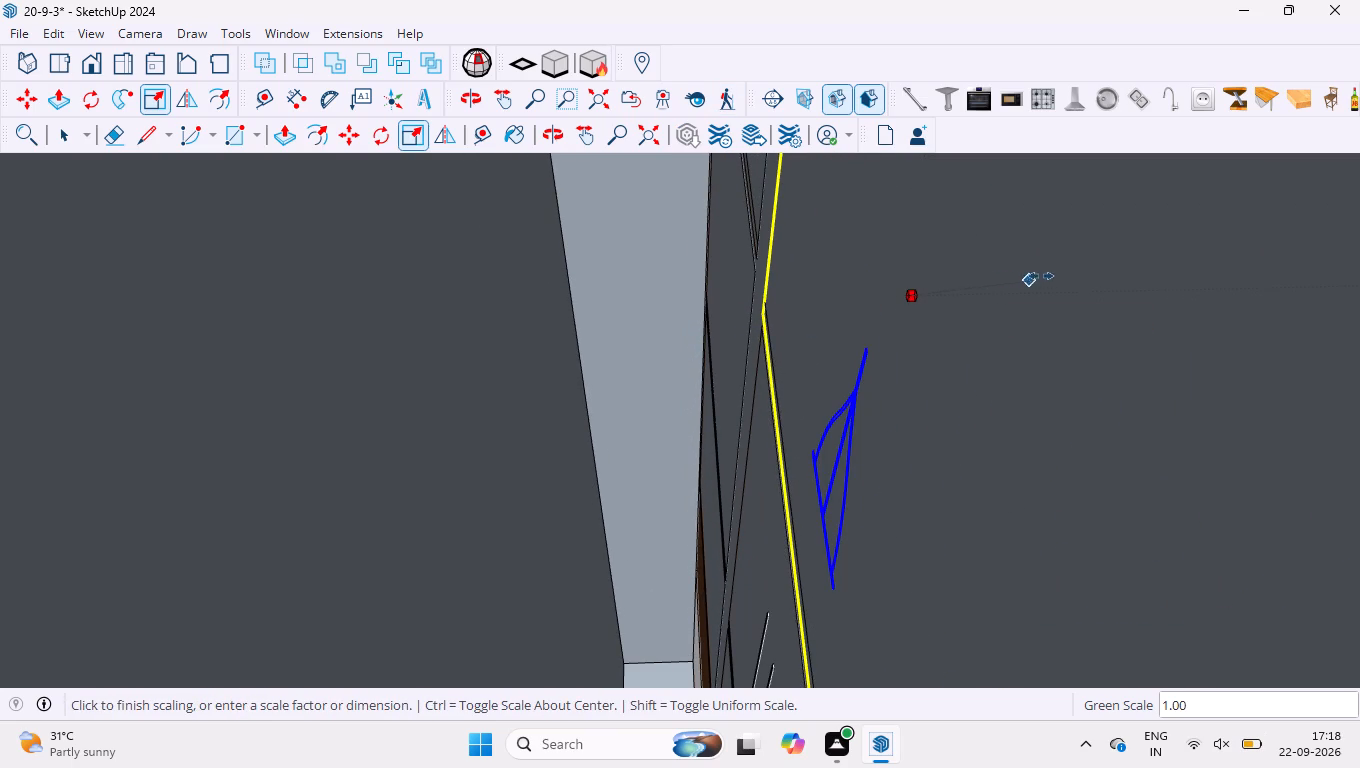
left_click(1087, 269)
scroll(918, 260, "down", 15)
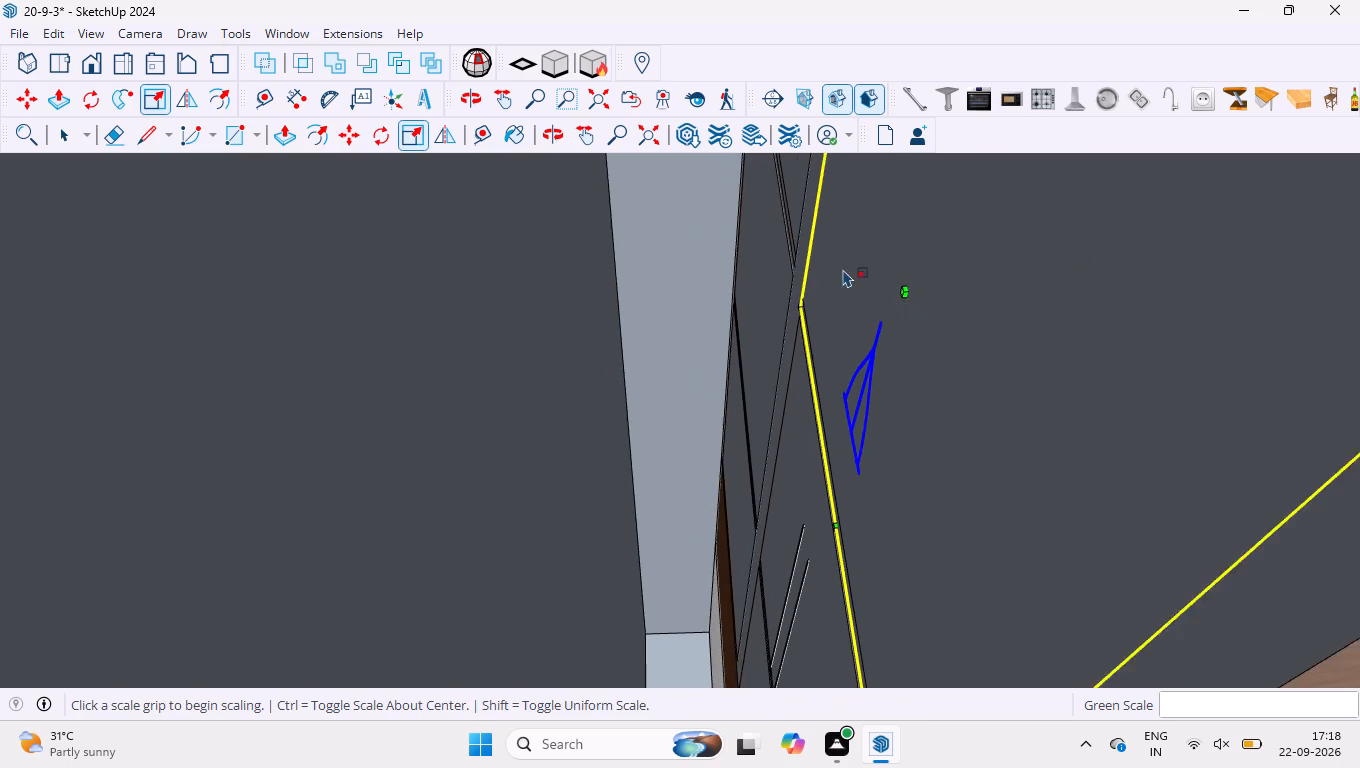
scroll(843, 269, "down", 16)
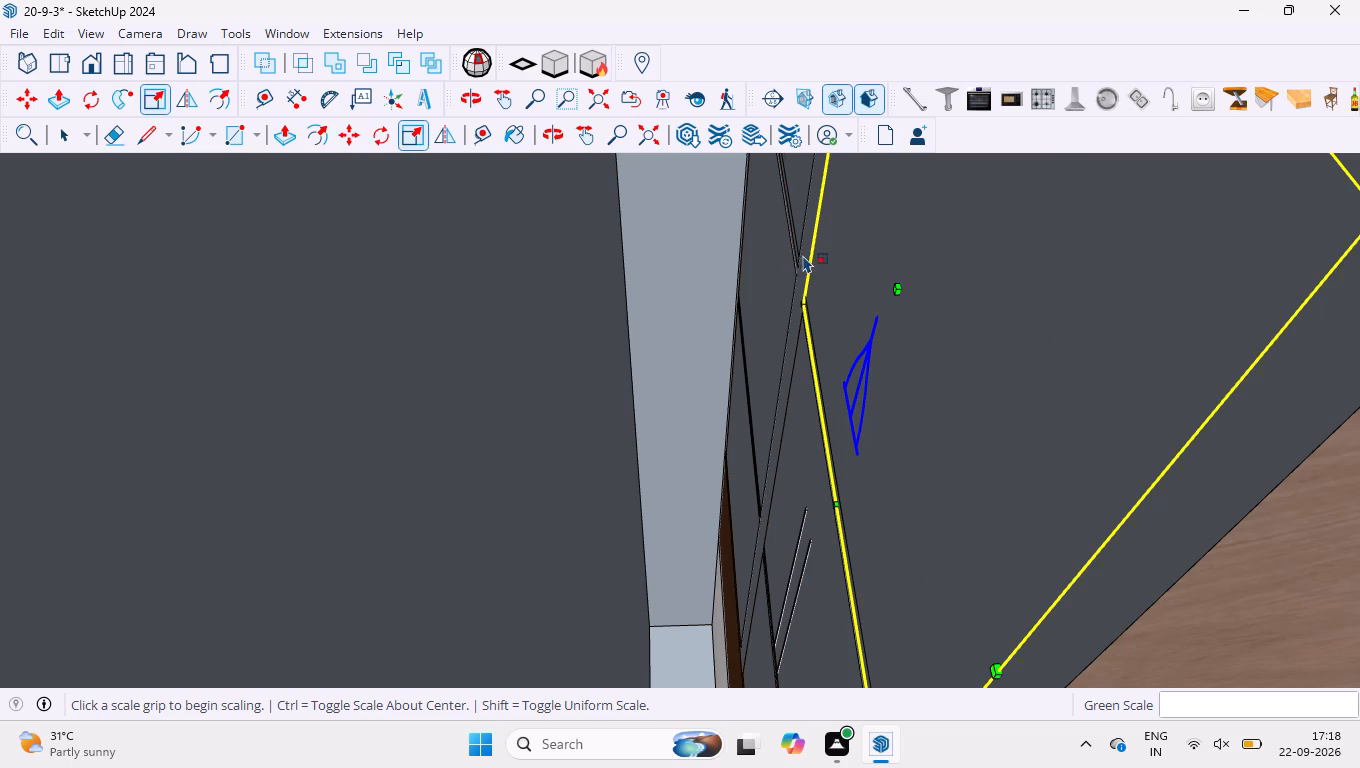
scroll(733, 290, "down", 7)
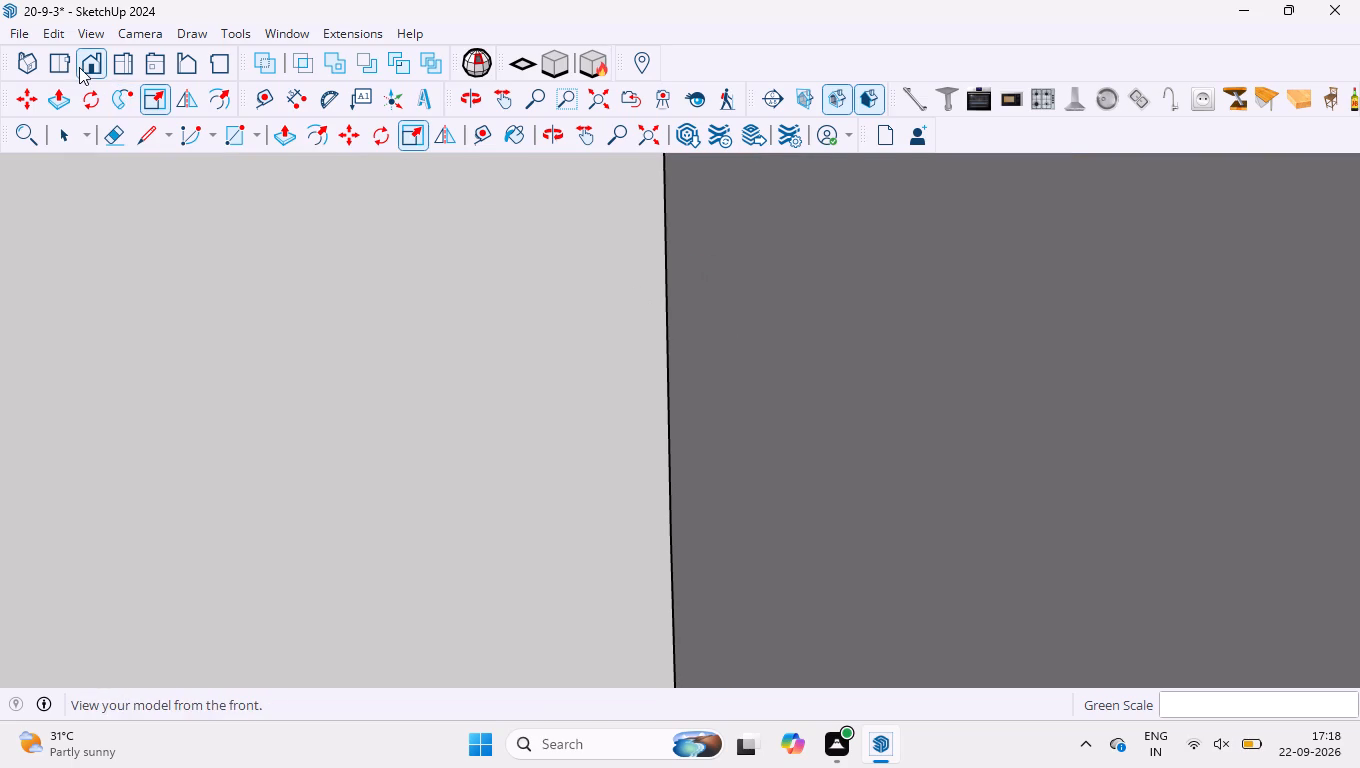
Examine the teardrop wall-shelf picture in its compartment from the front and at an angle, and clear the selection.
left_click(87, 65)
scroll(174, 214, "down", 3)
scroll(485, 319, "down", 11)
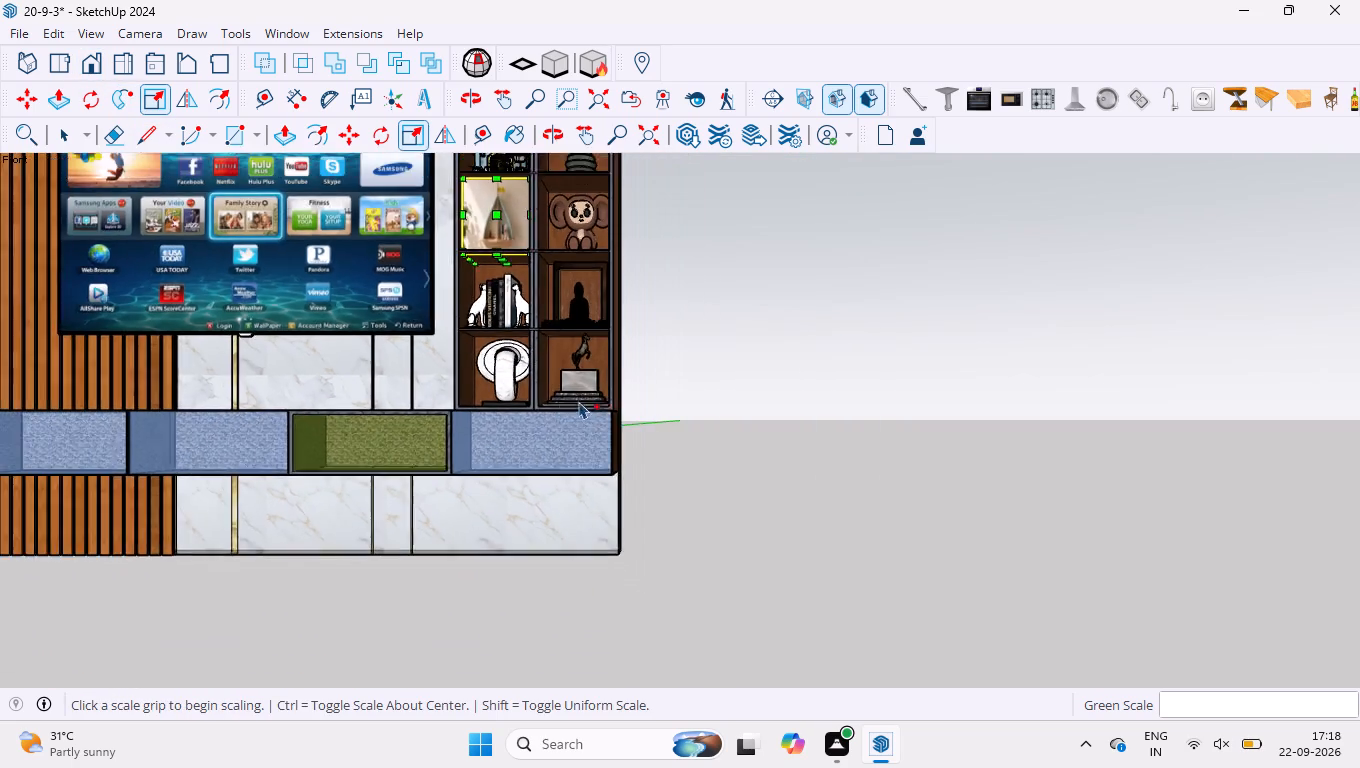
scroll(482, 285, "up", 15)
middle_click_drag(528, 273, 604, 337)
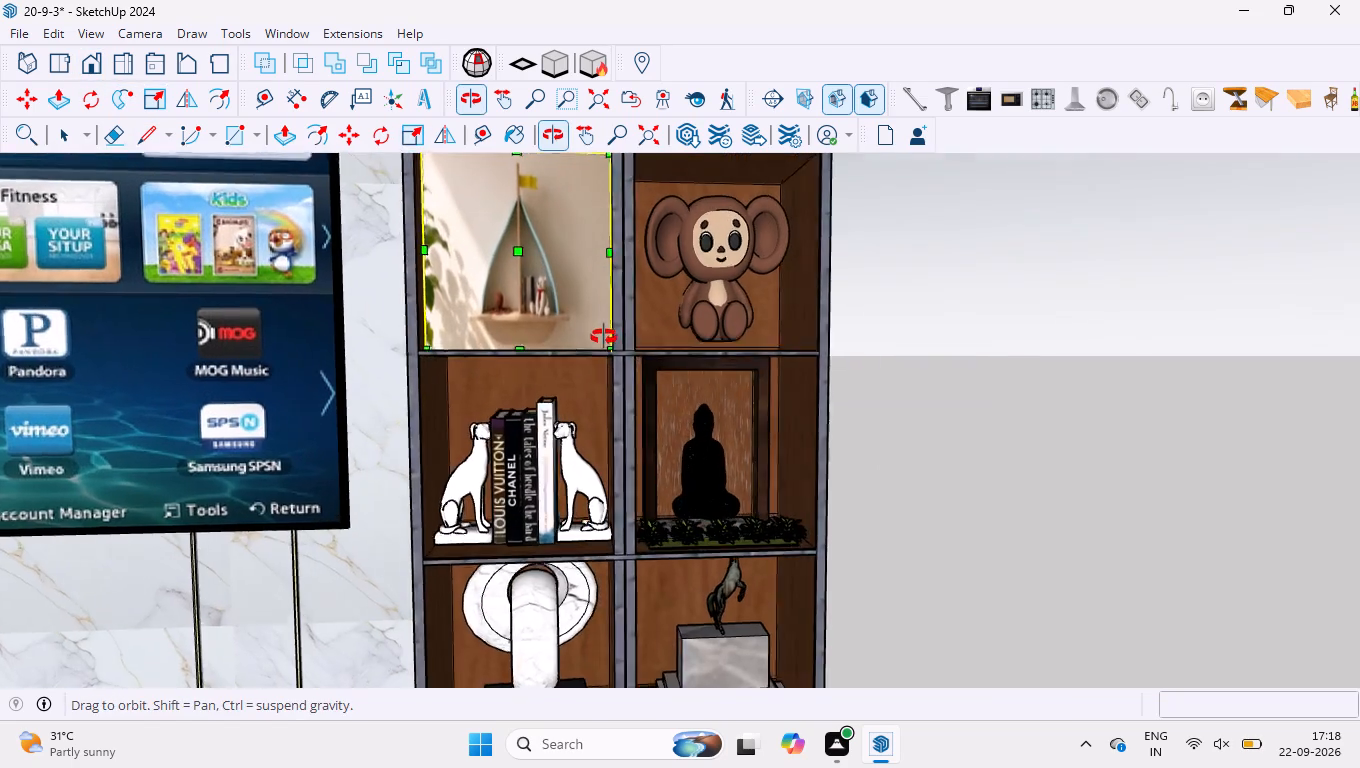
middle_click_drag(604, 337, 607, 344)
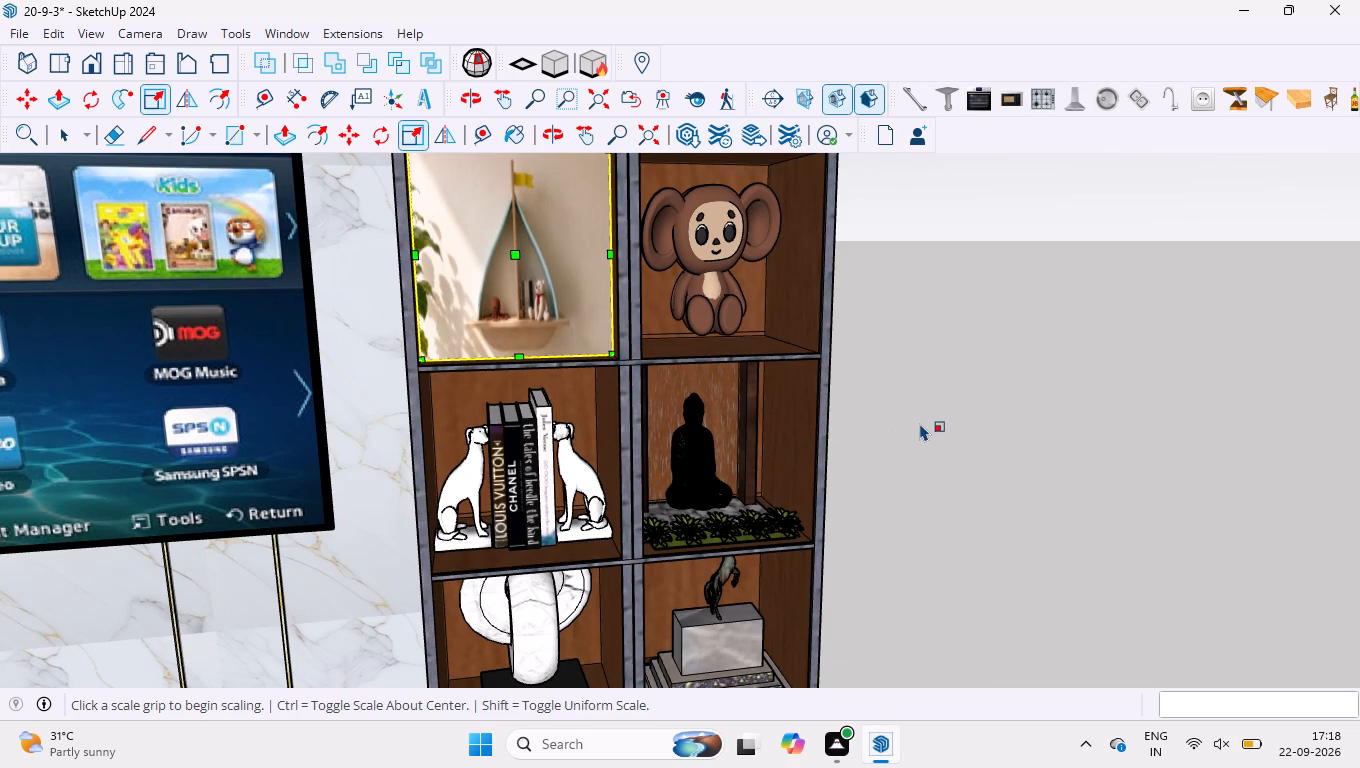
key("space")
left_click(921, 418)
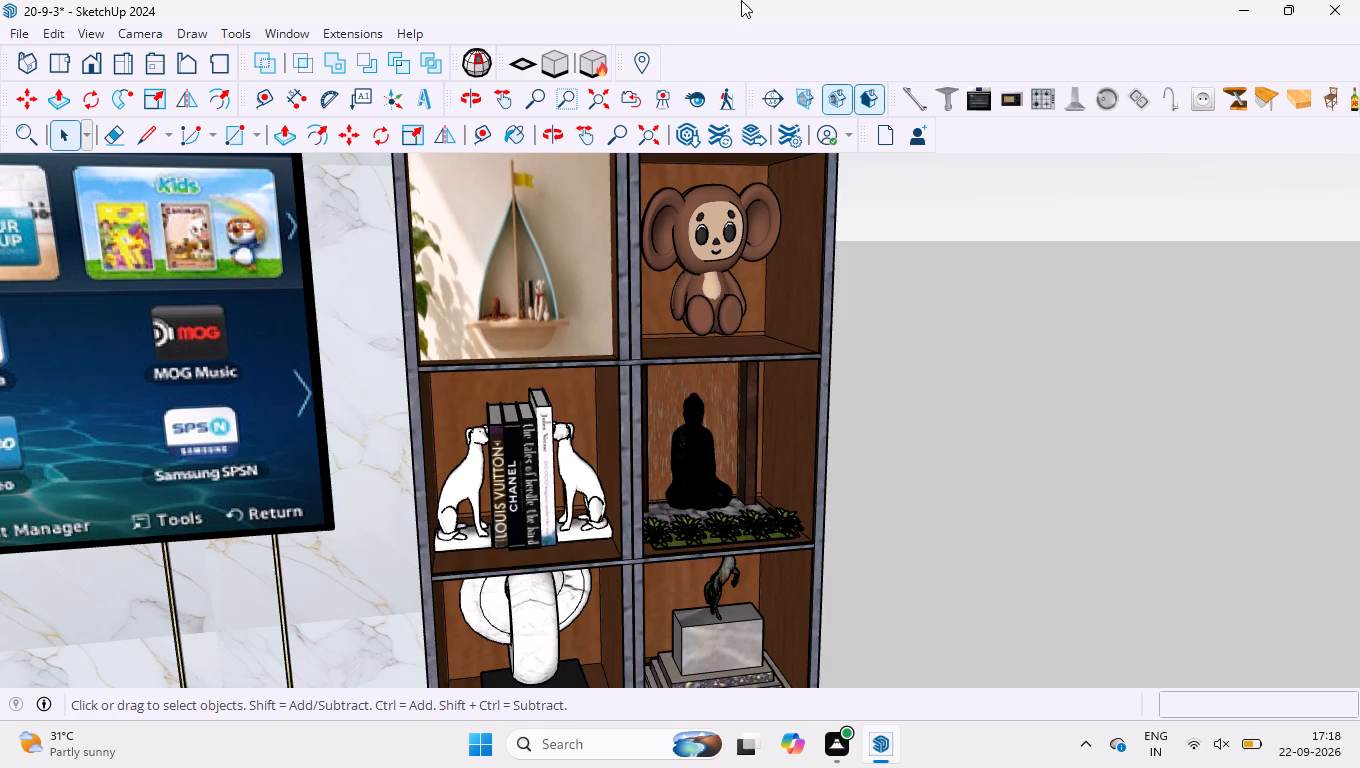
Review the complete TV wall unit from the front, below and the side, including the lower drawer boxes and cabinet base.
scroll(416, 226, "down", 2)
scroll(634, 382, "down", 10)
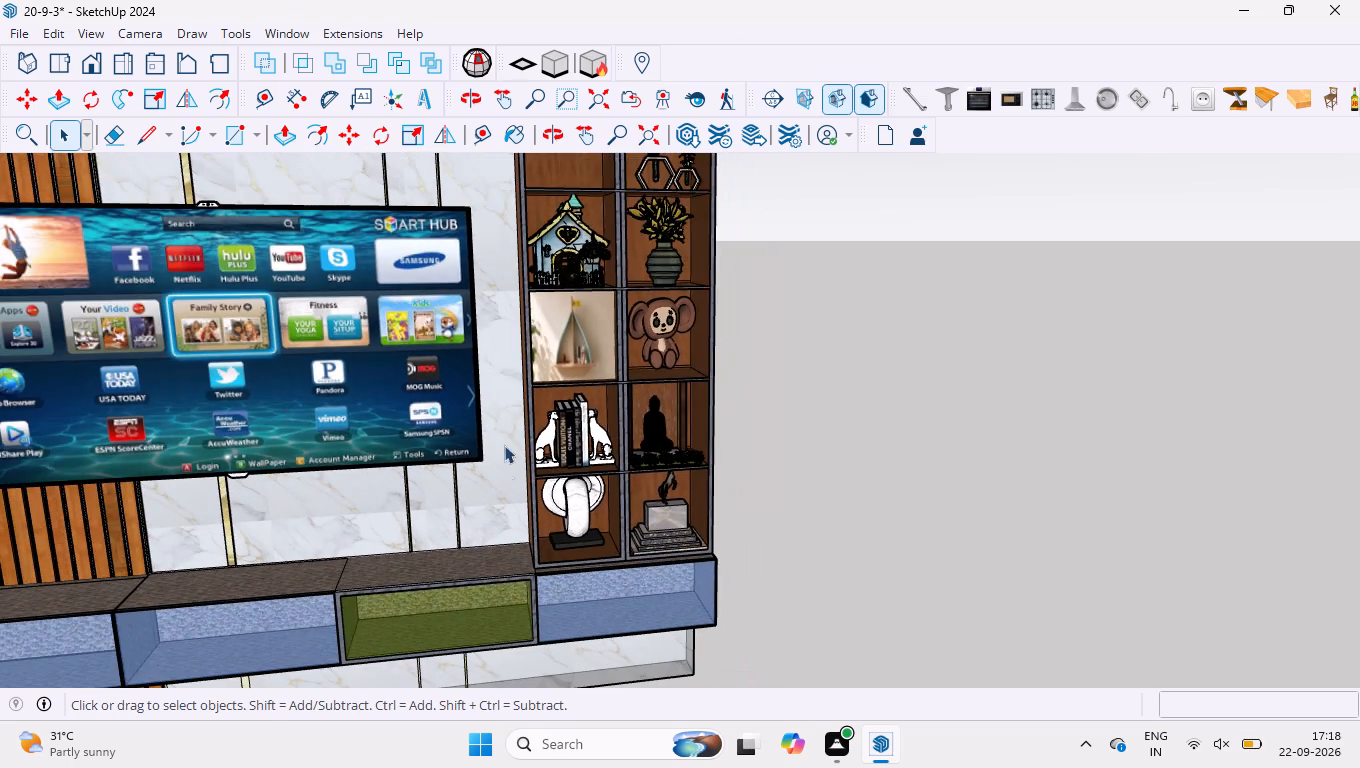
scroll(505, 459, "down", 5)
scroll(358, 500, "up", 5)
scroll(442, 496, "down", 5)
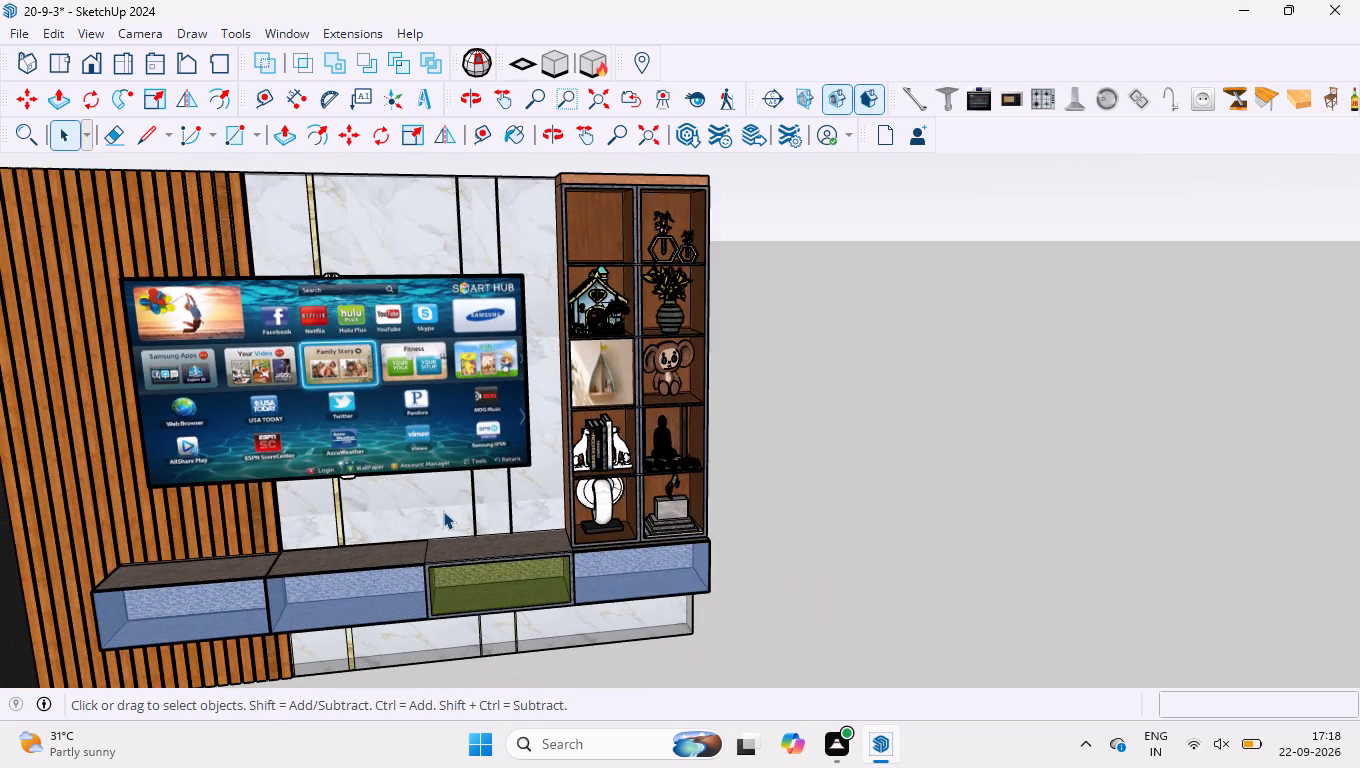
scroll(443, 526, "down", 1)
middle_click_drag(534, 659, 536, 654)
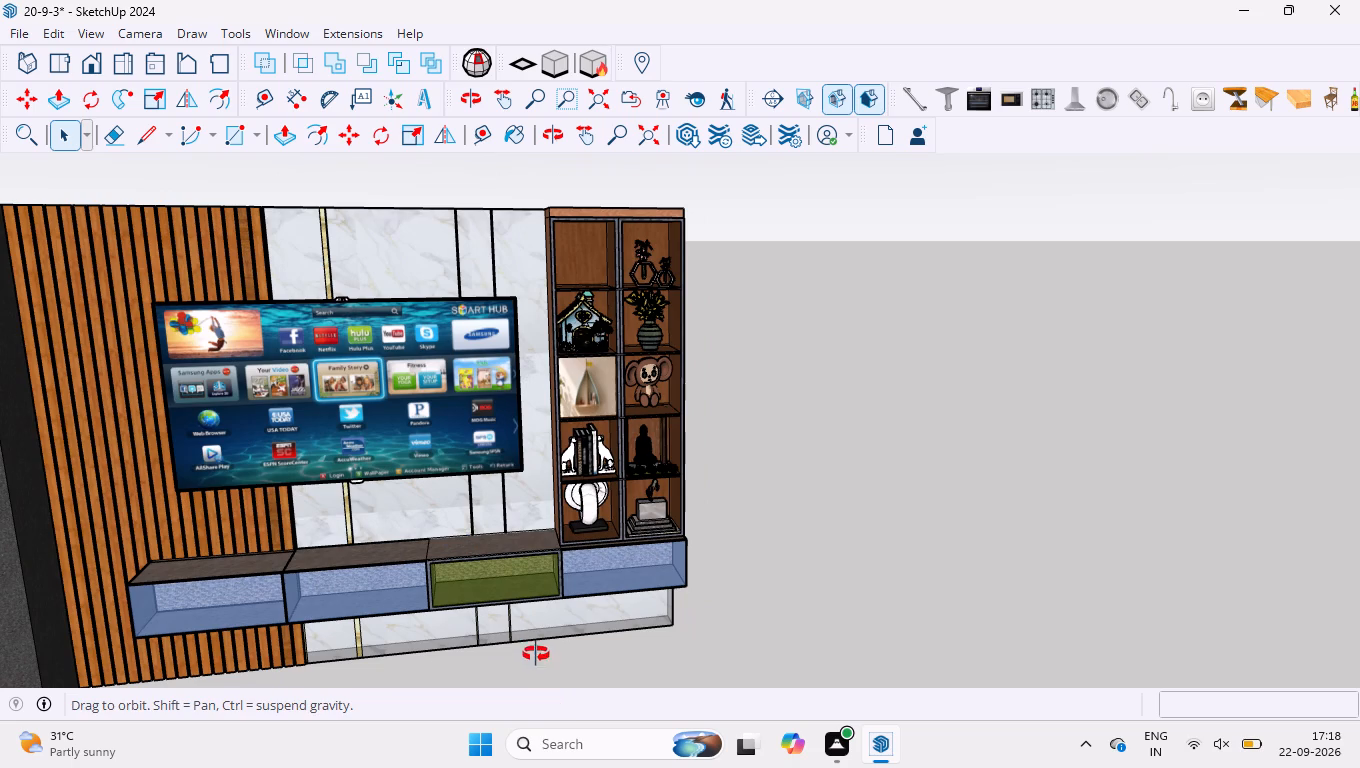
middle_click_drag(536, 654, 573, 291)
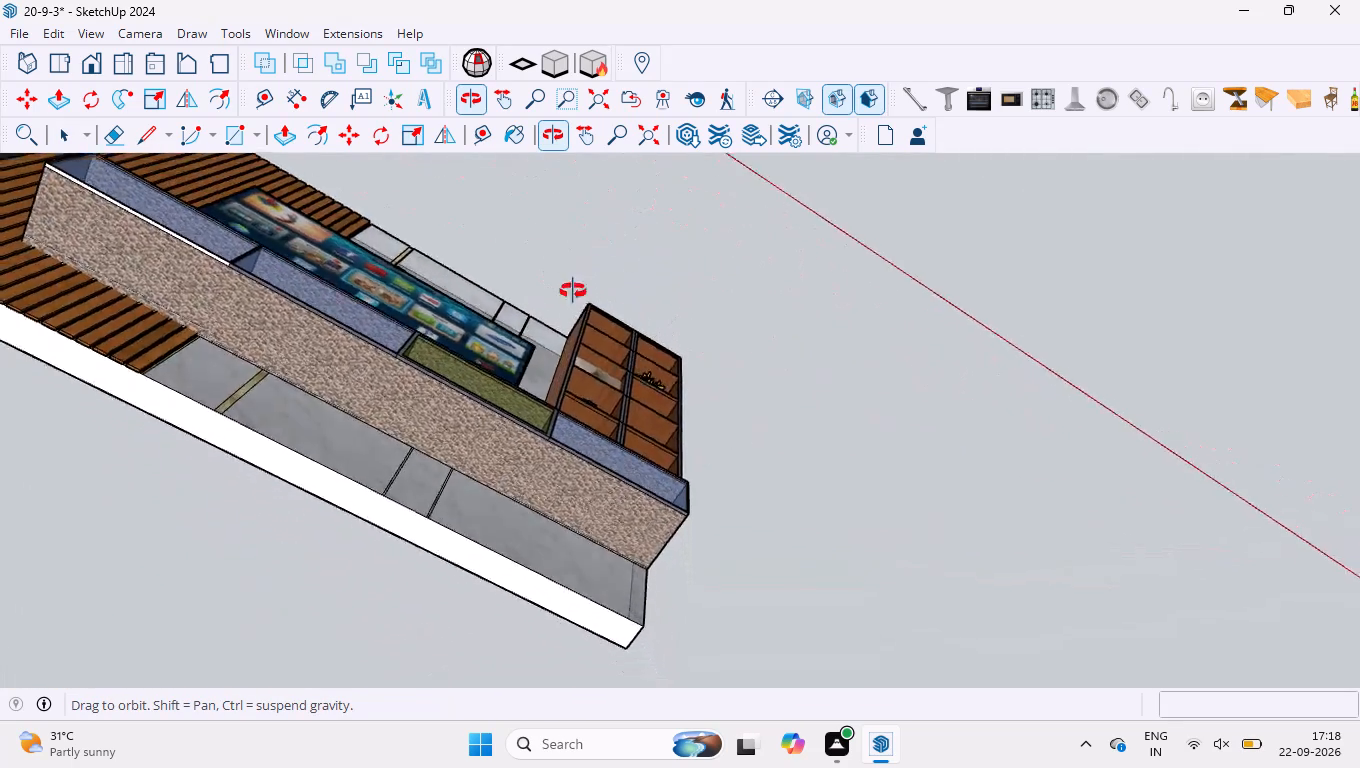
middle_click_drag(573, 291, 504, 552)
scroll(513, 487, "down", 5)
scroll(544, 603, "up", 12)
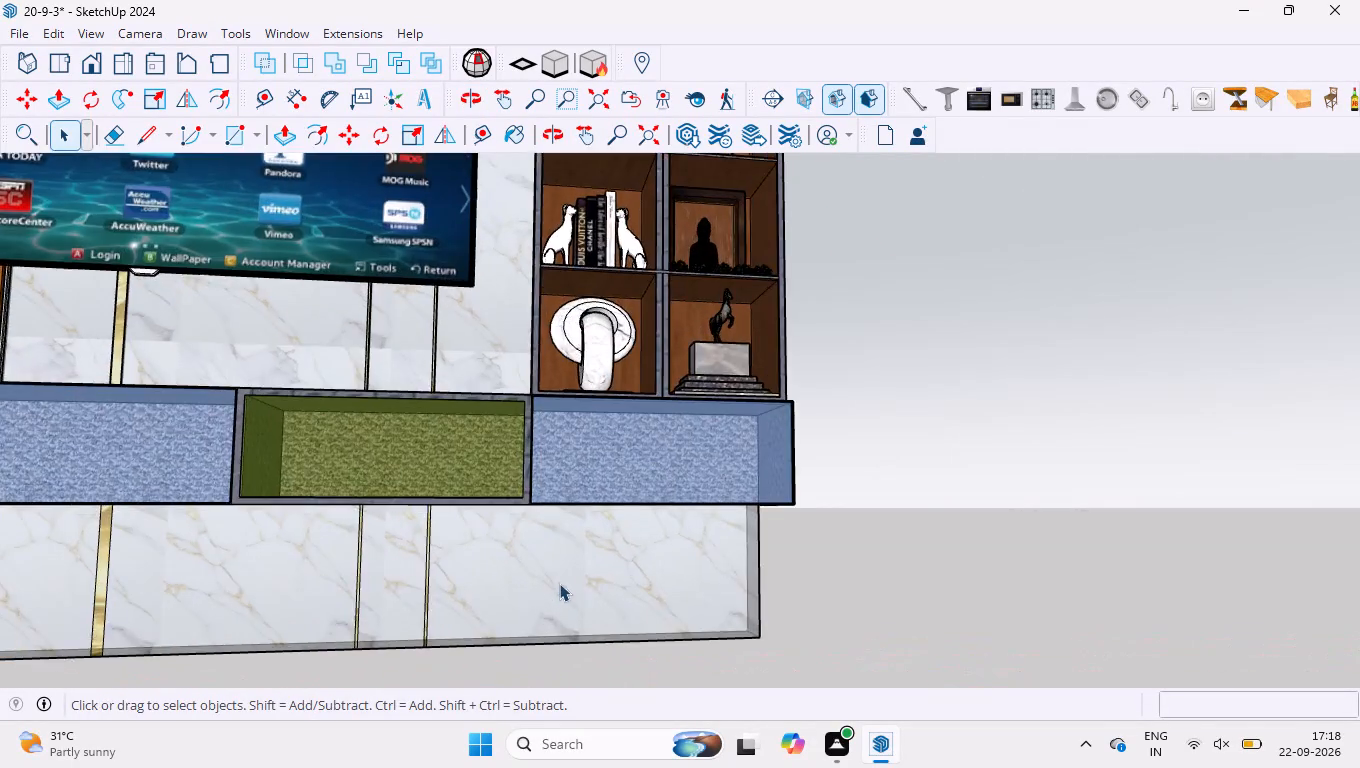
scroll(559, 583, "up", 5)
middle_click_drag(545, 564, 540, 635)
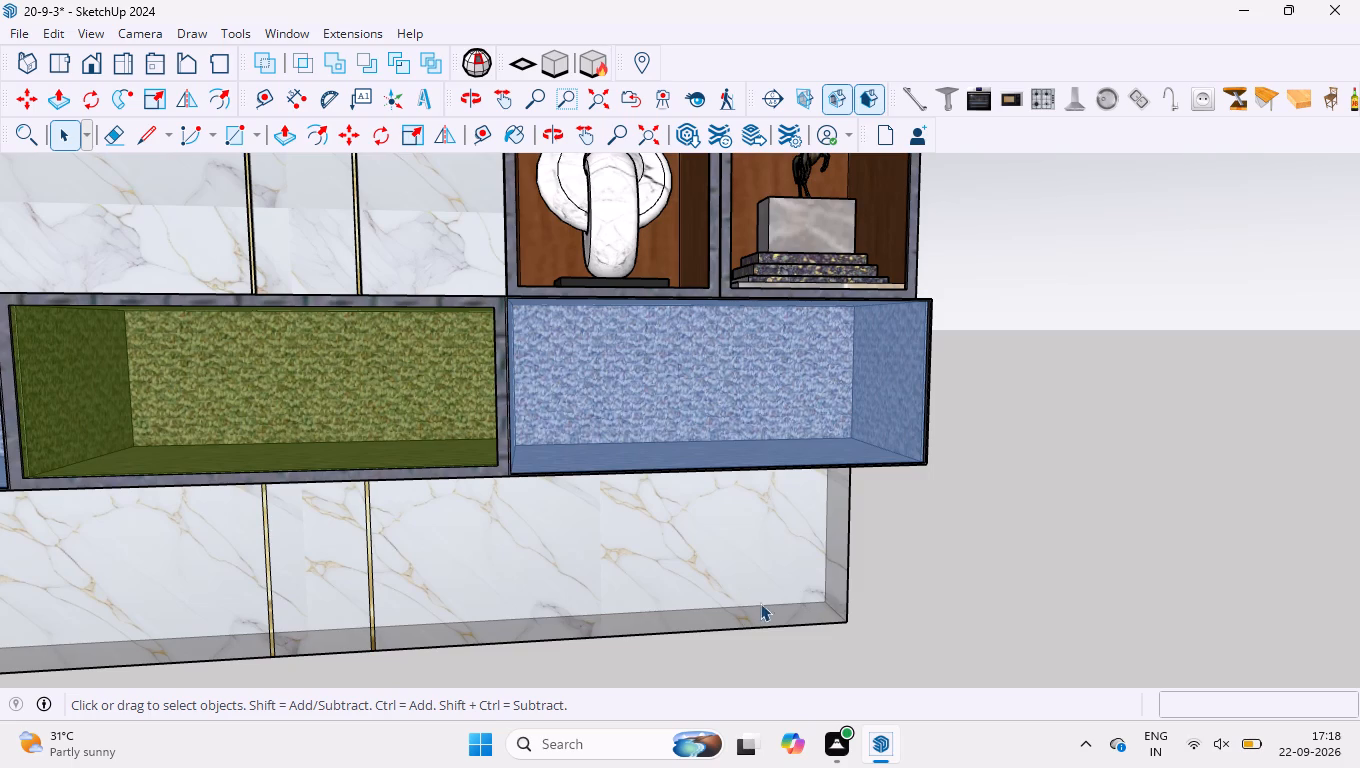
scroll(760, 594, "down", 12)
scroll(670, 500, "up", 3)
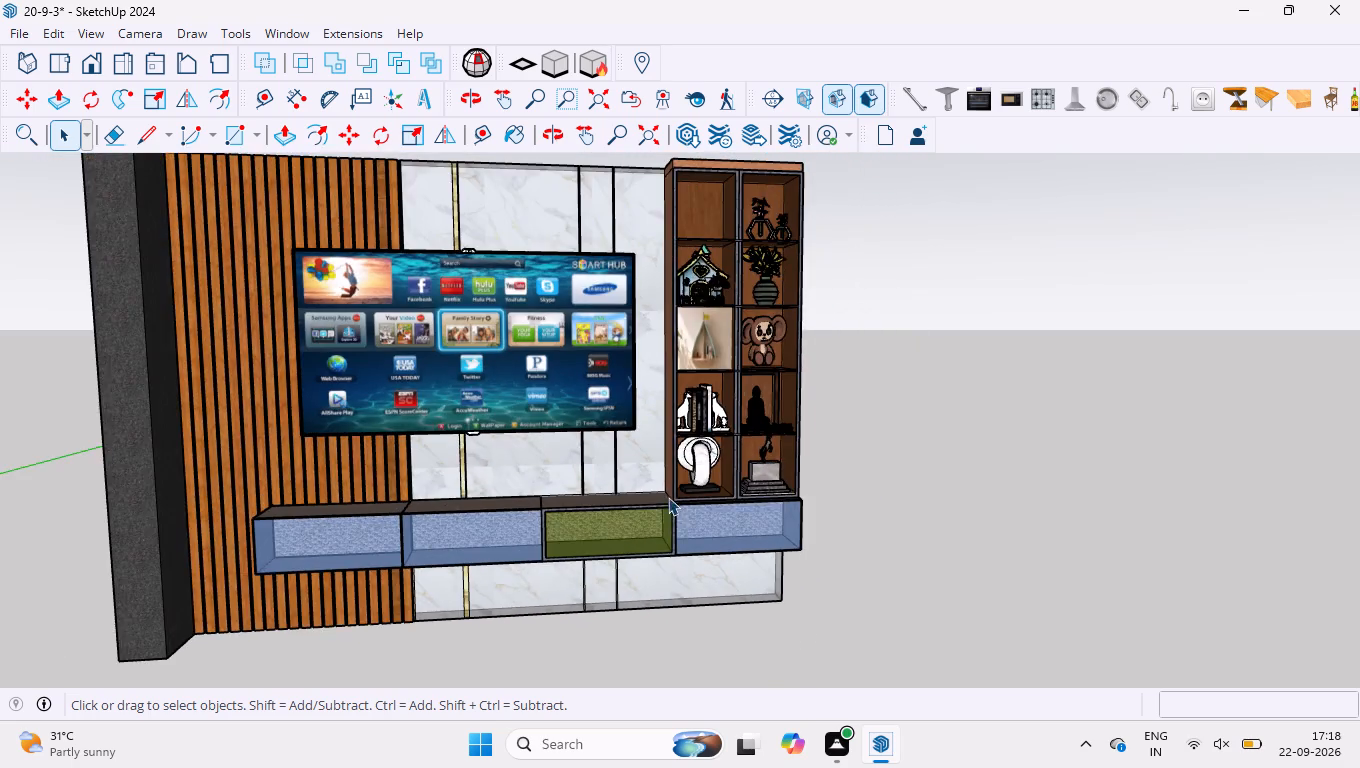
scroll(668, 497, "up", 18)
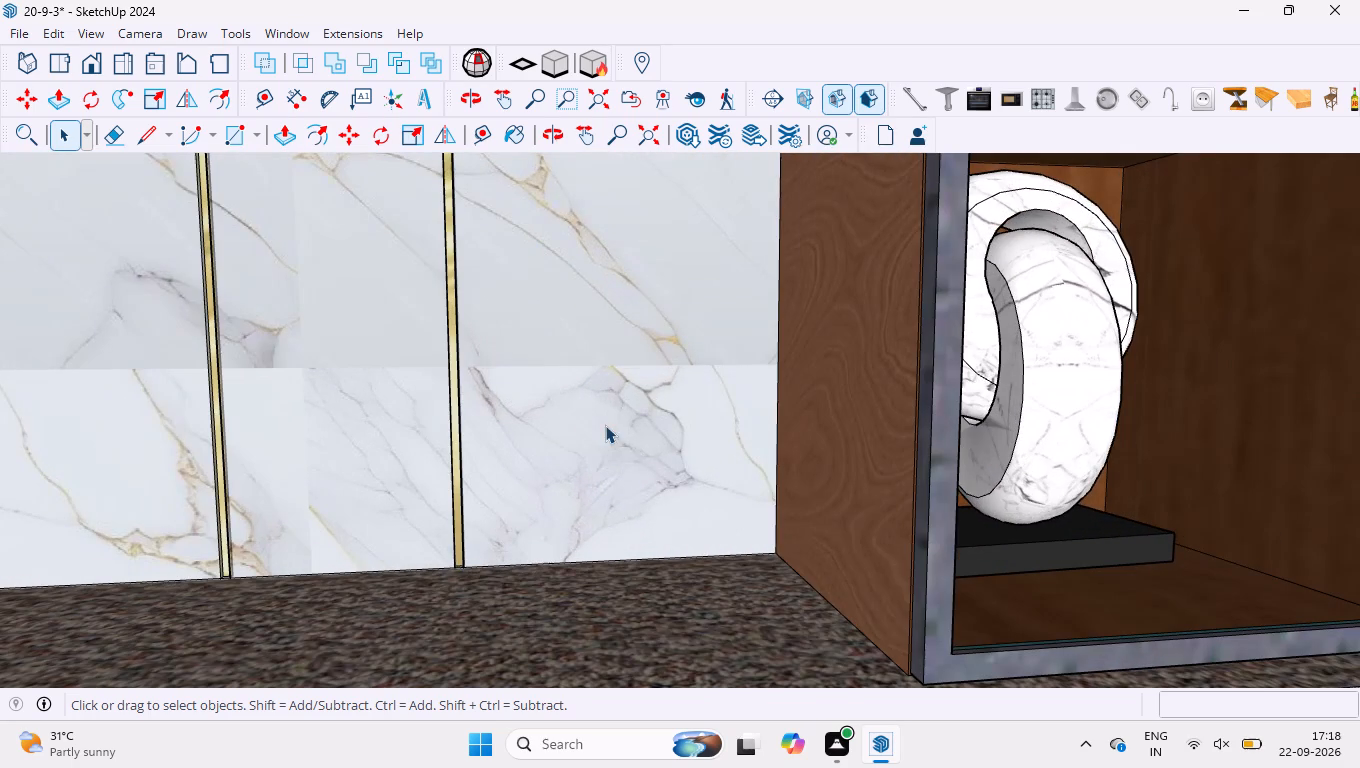
scroll(604, 432, "down", 20)
scroll(604, 432, "down", 12)
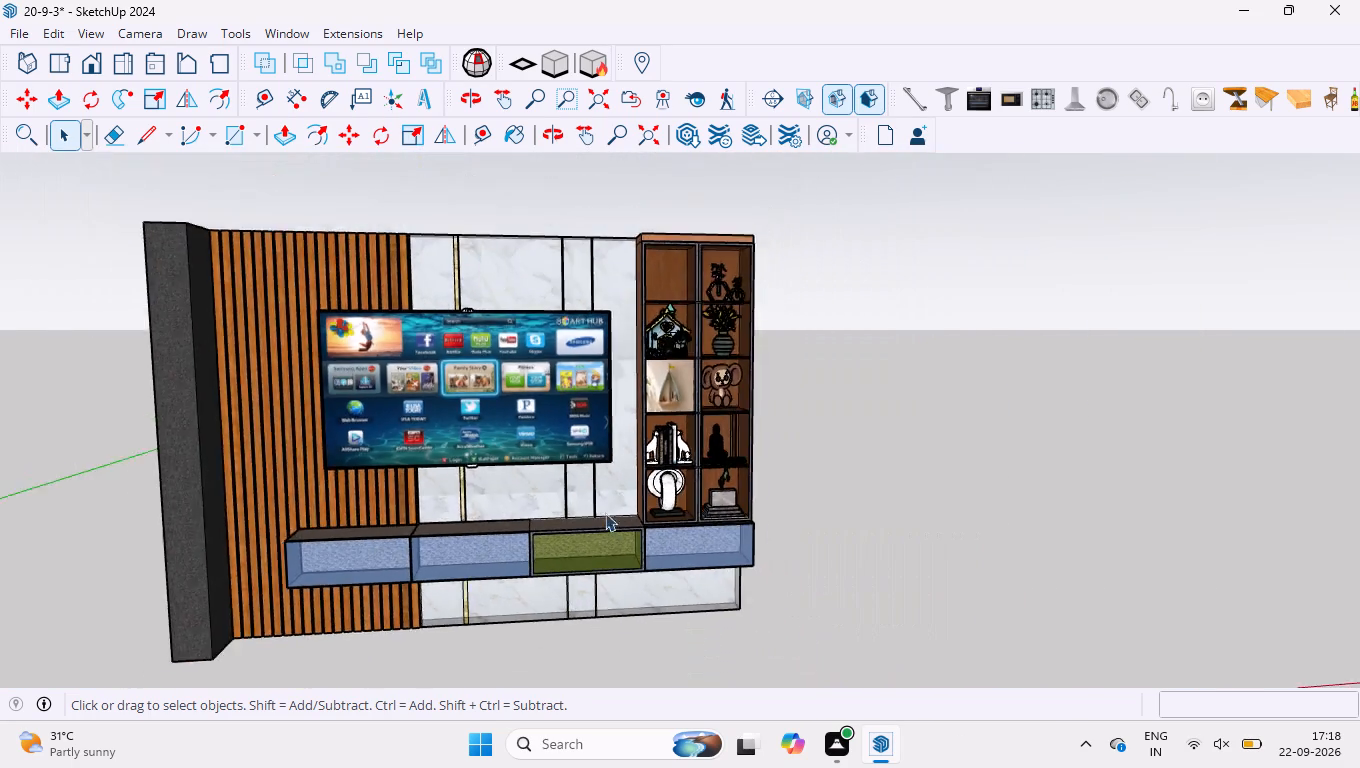
middle_click_drag(564, 490, 897, 439)
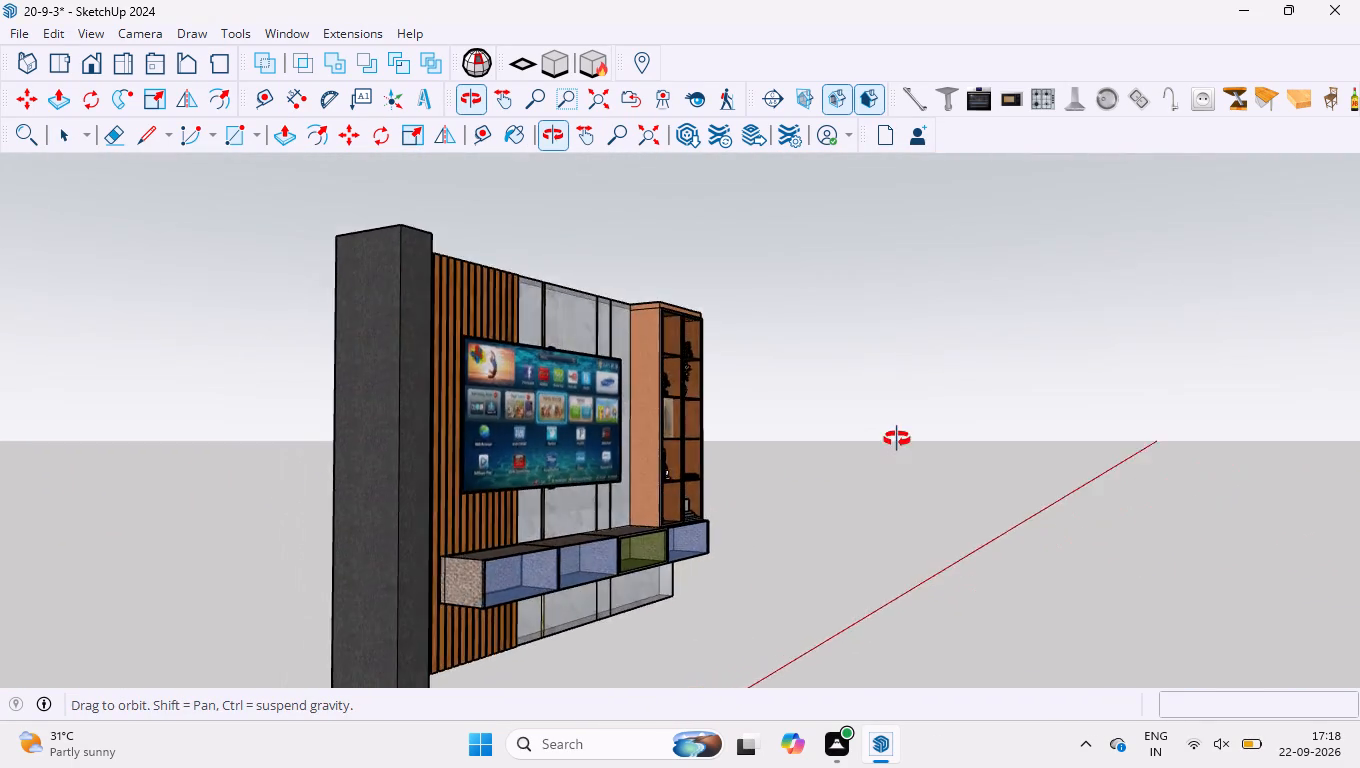
middle_click_drag(897, 439, 528, 505)
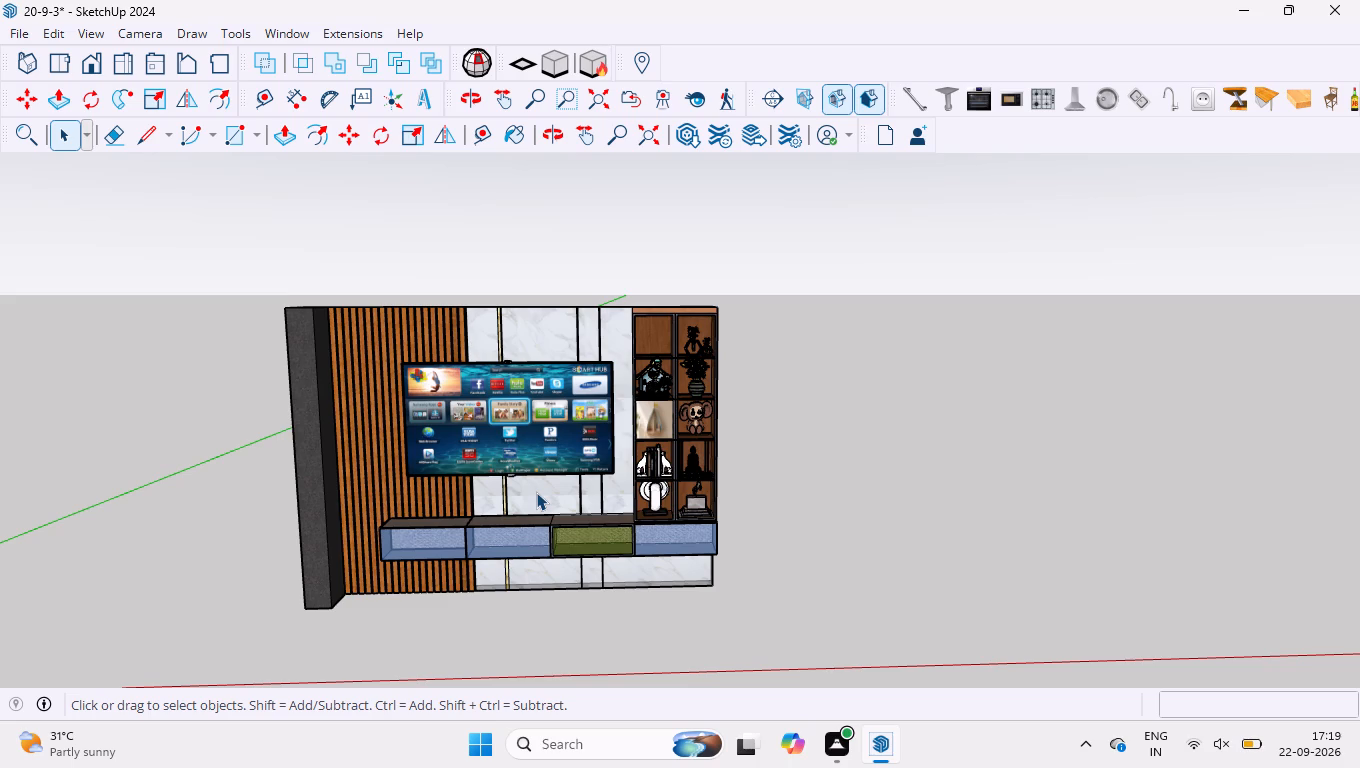
Paint the back panel of the display cabinet's empty top compartment with the bright blue material from the Water collection.
scroll(615, 563, "up", 7)
scroll(708, 356, "up", 2)
scroll(717, 164, "up", 4)
scroll(640, 268, "up", 12)
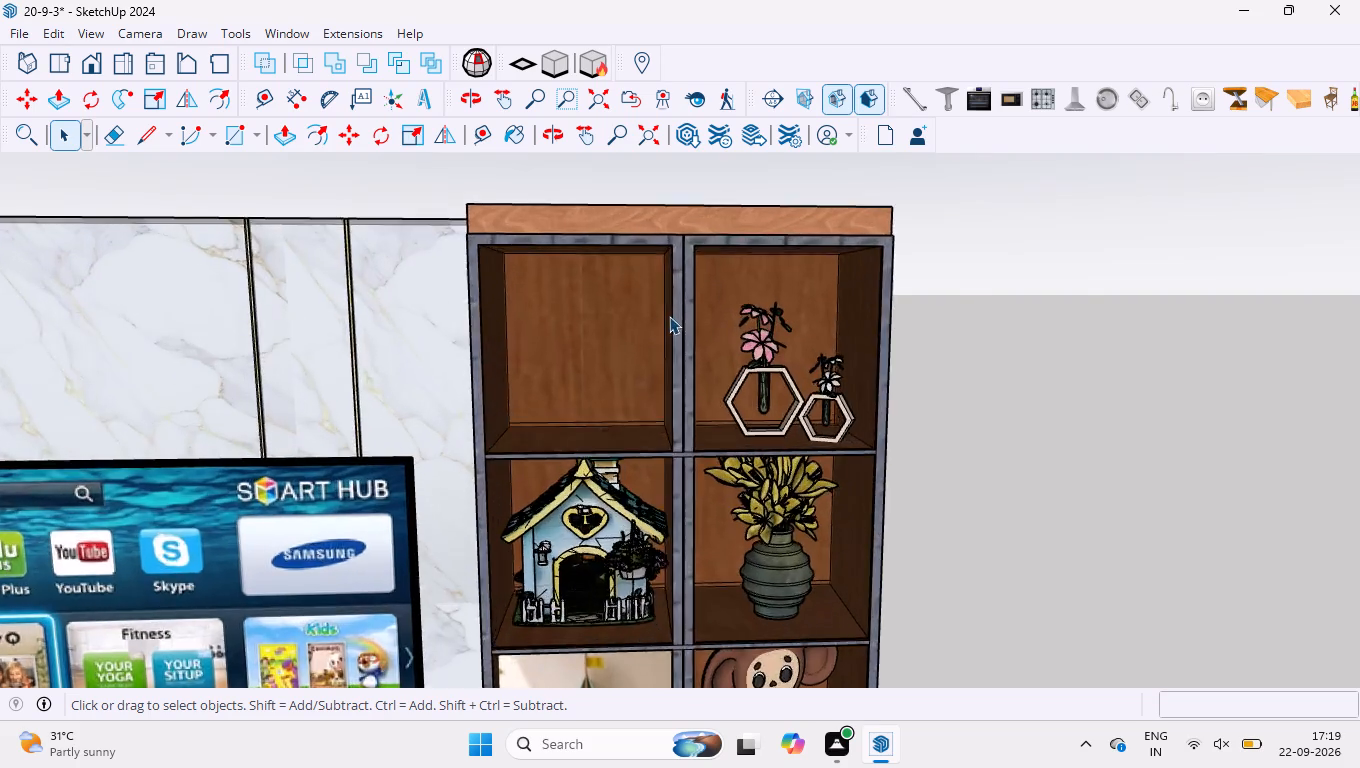
scroll(669, 316, "up", 3)
scroll(618, 331, "down", 4)
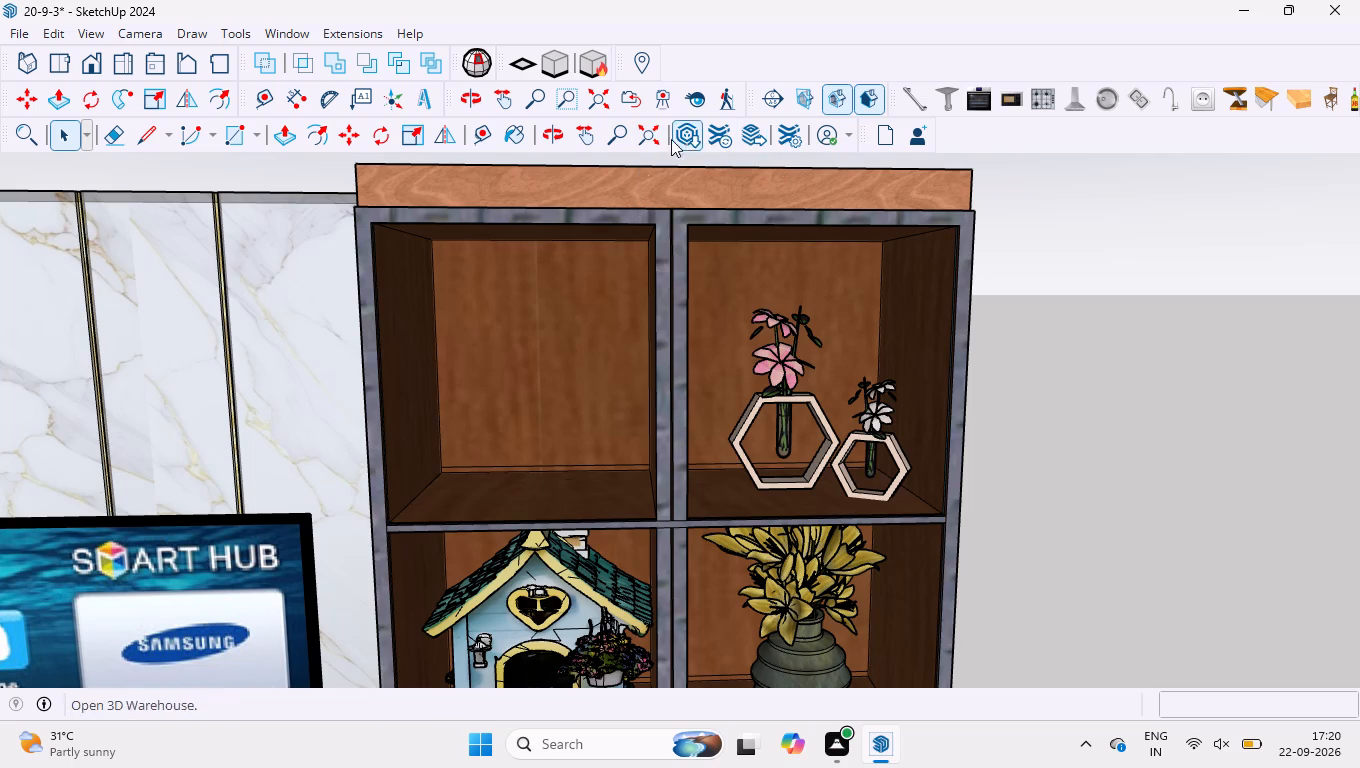
left_click(514, 139)
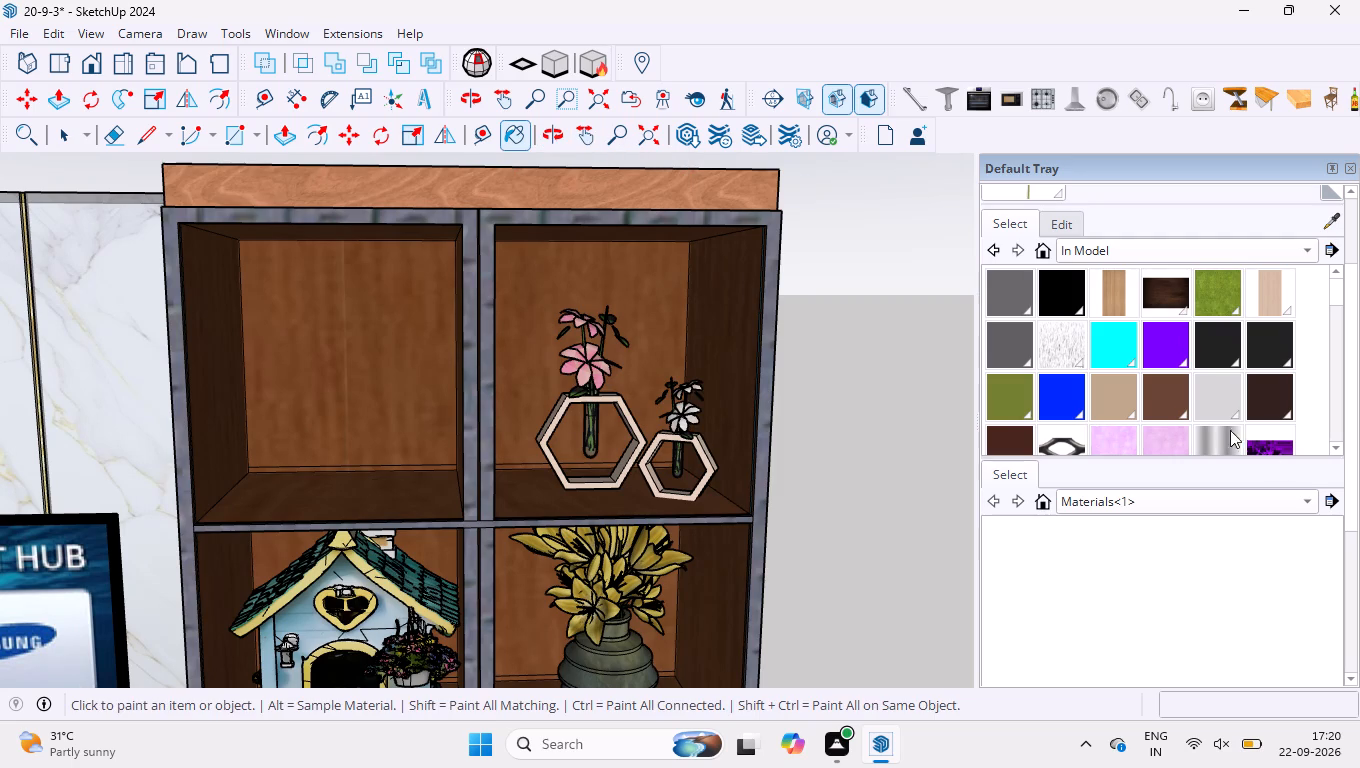
scroll(1128, 388, "down", 1)
scroll(1093, 453, "up", 3)
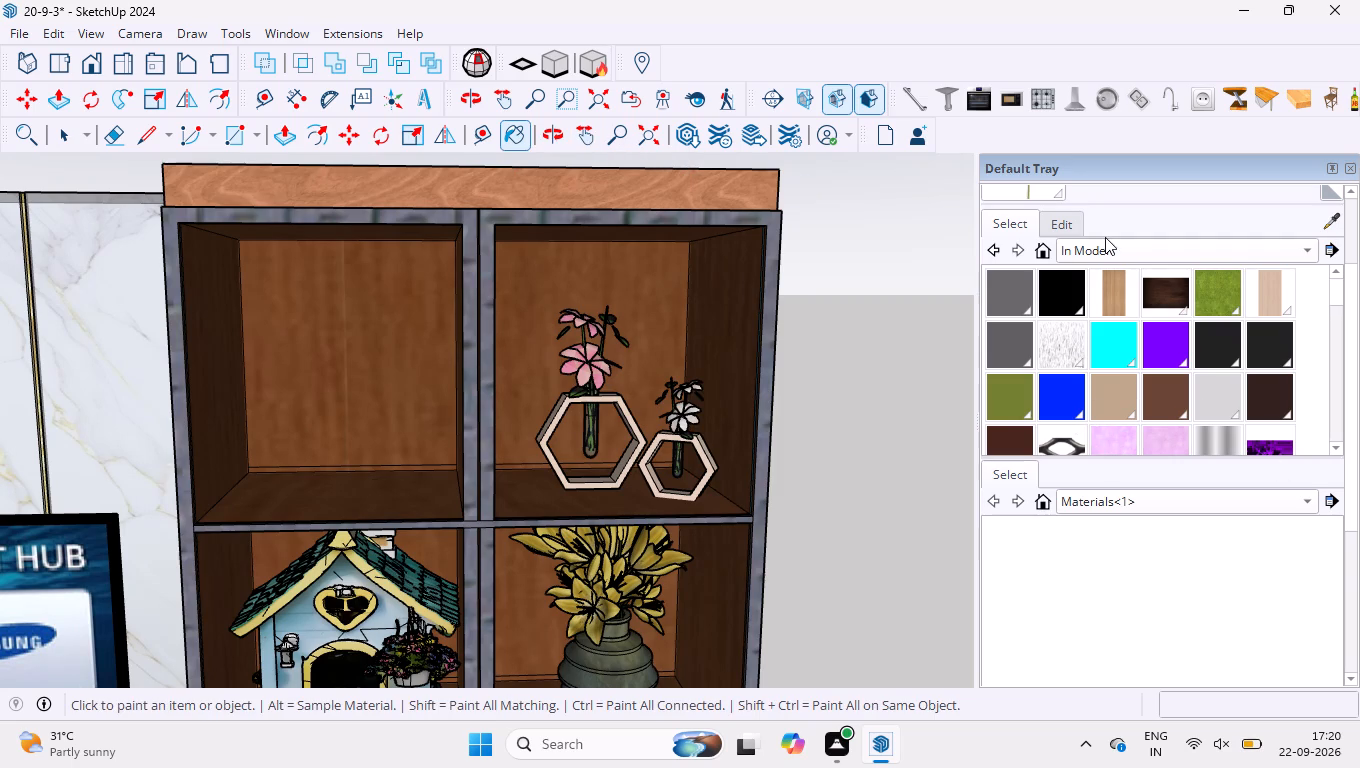
left_click(1102, 252)
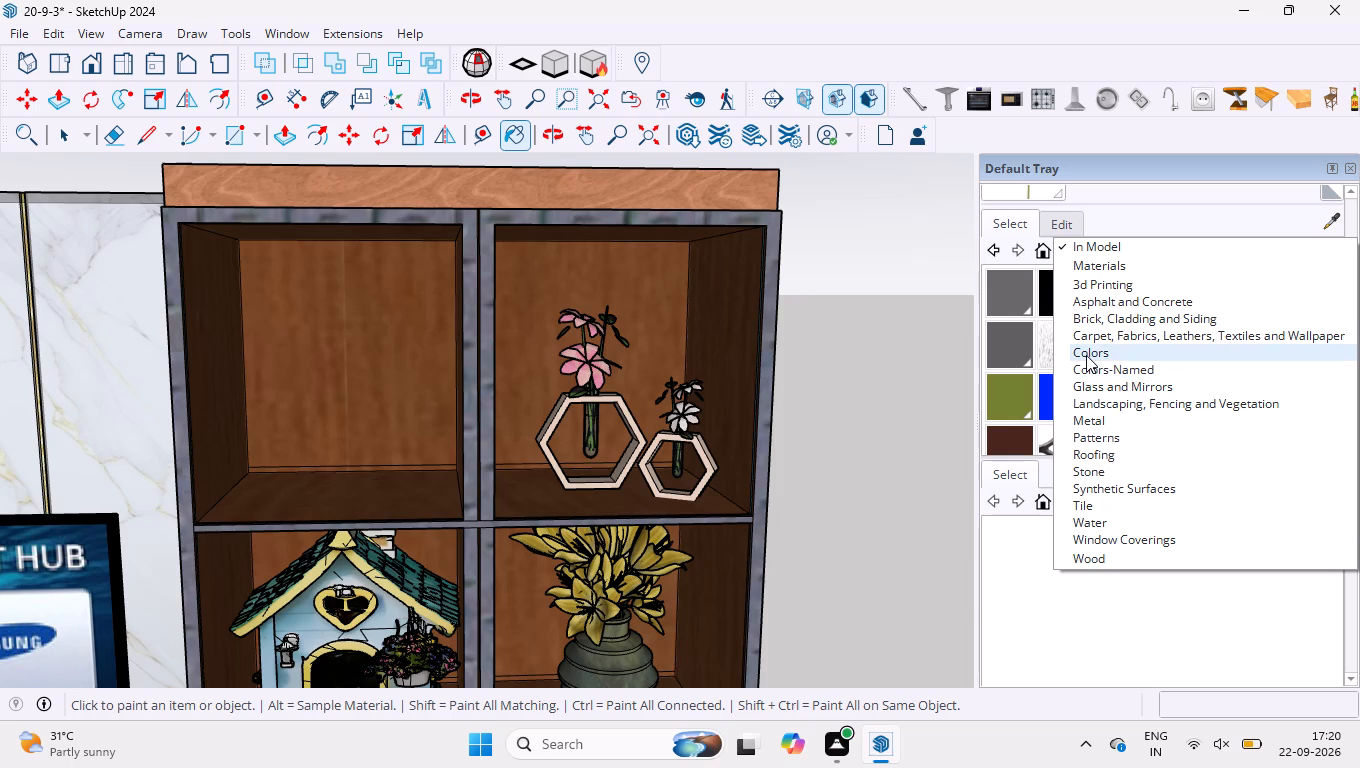
left_click(1133, 516)
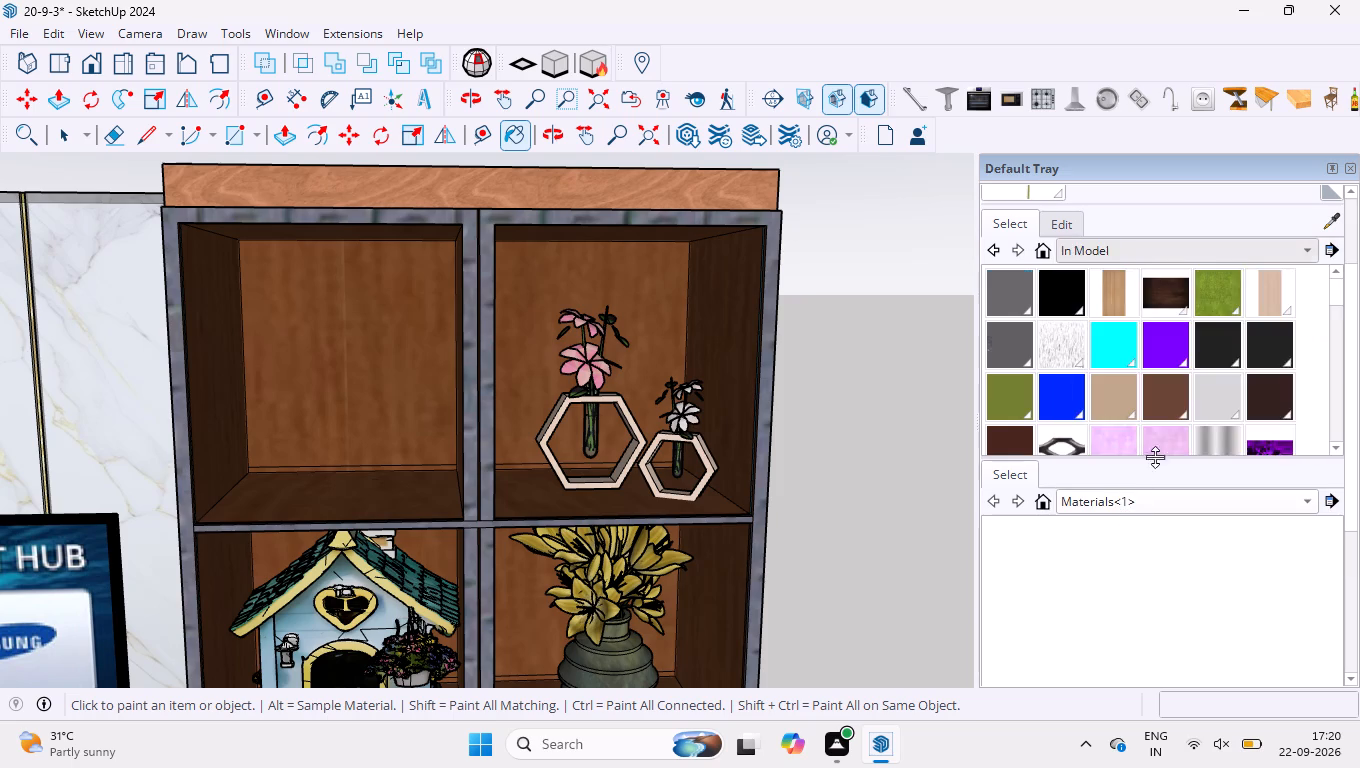
left_click(1123, 297)
left_click(448, 358)
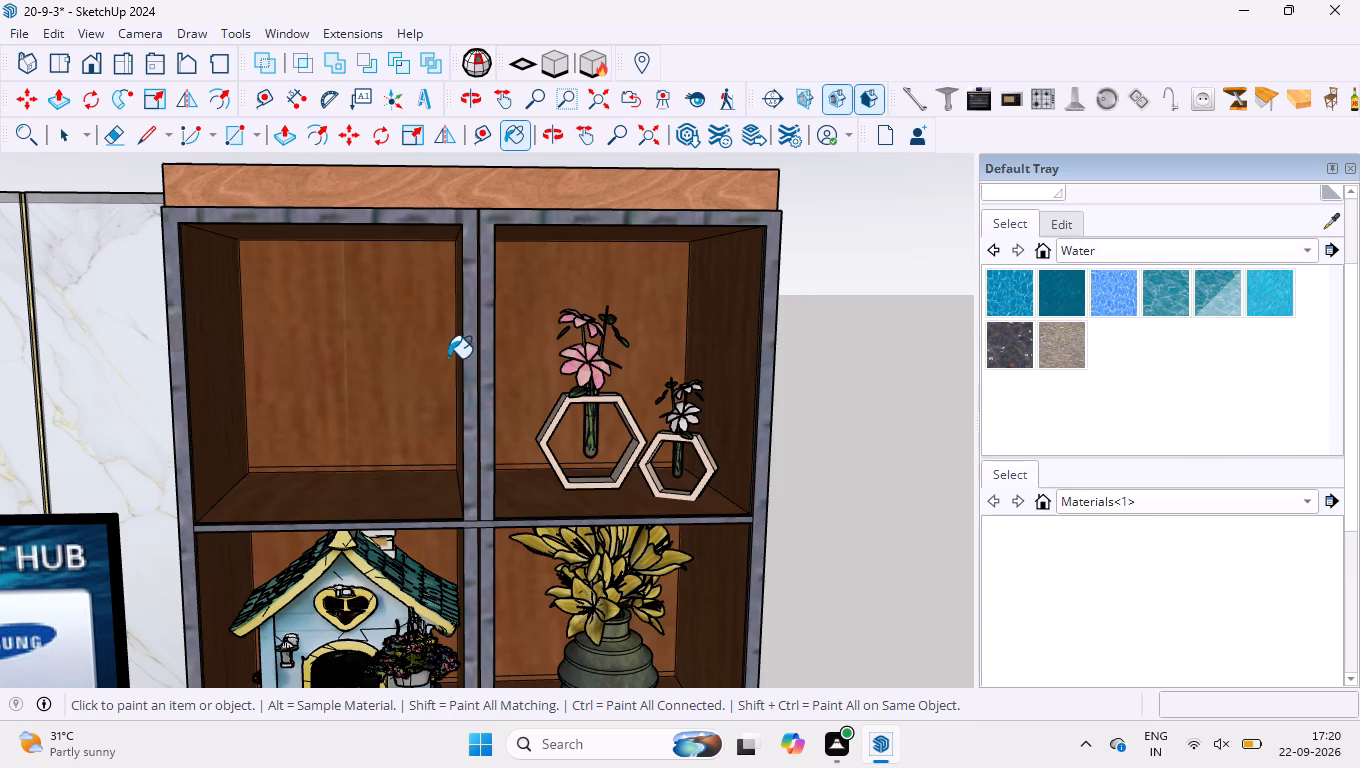
left_click(390, 321)
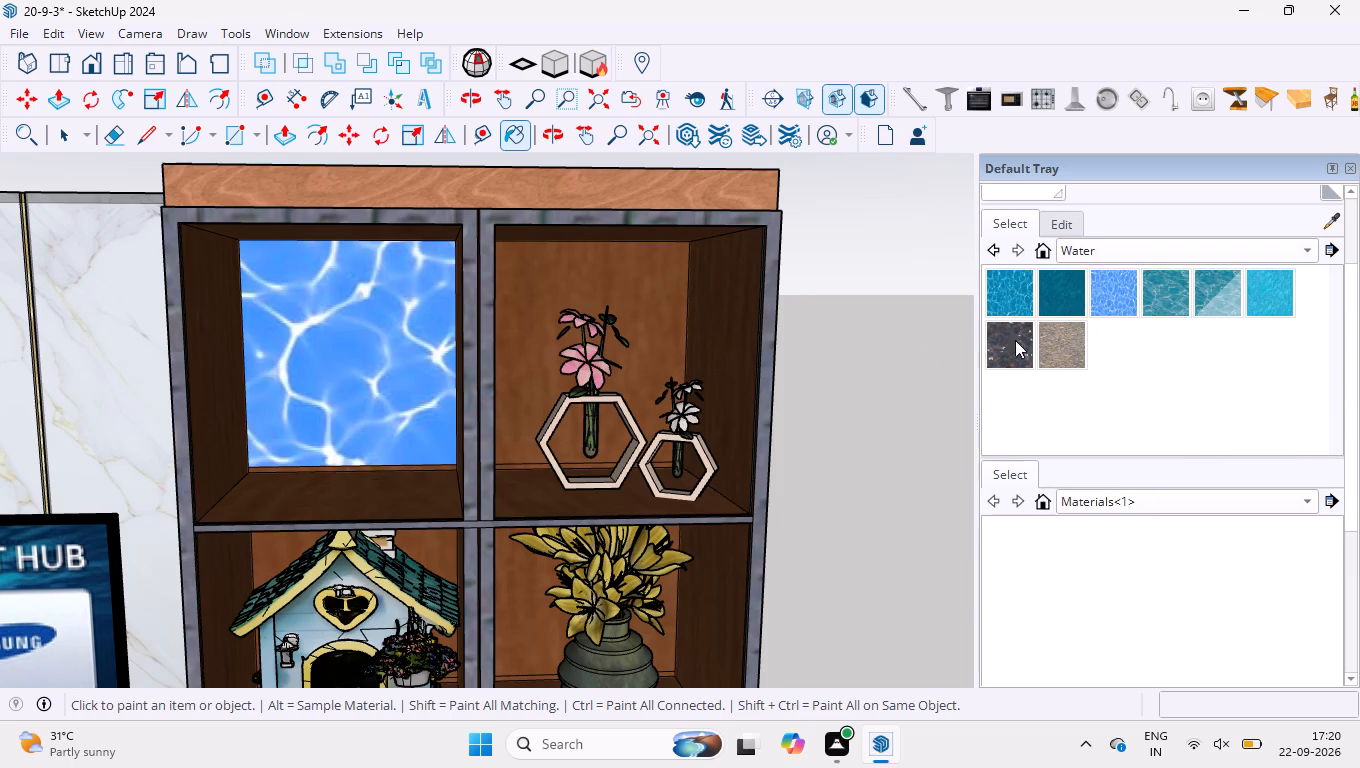
Repaint the empty top compartment's back panel with the semi-transparent teal material from the Water collection.
left_click(1200, 299)
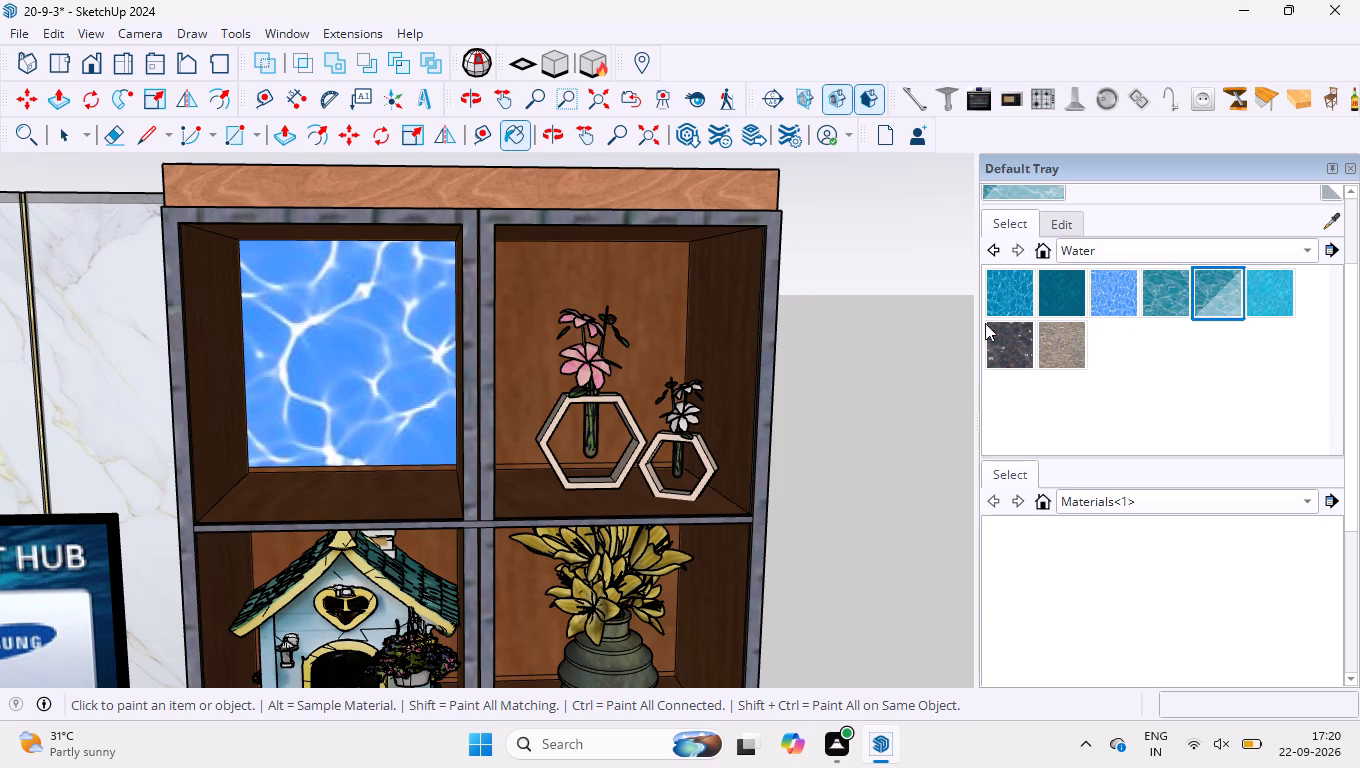
left_click(361, 332)
scroll(510, 419, "down", 6)
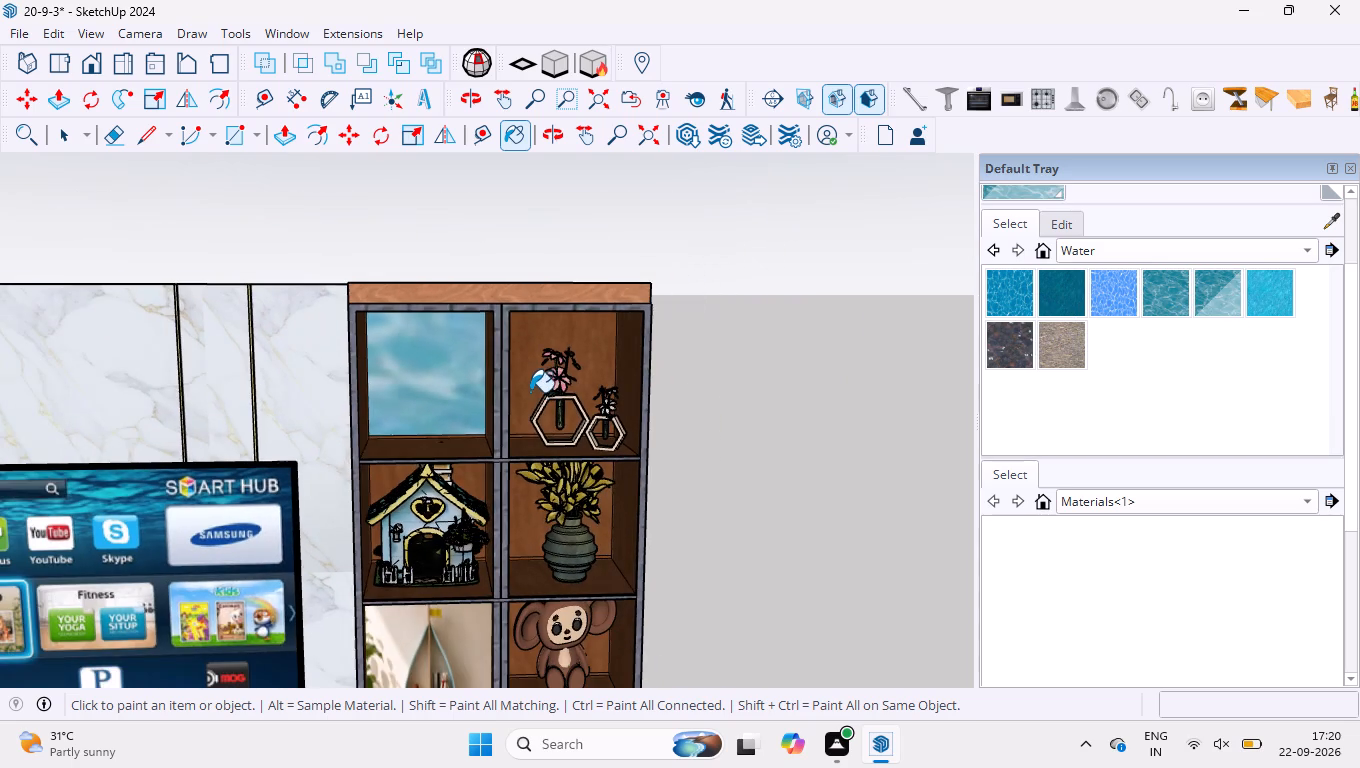
Paint the back panels of the hexagonal-vase, leafy-vase, house and plush-monkey compartments with the semi-transparent teal Water material.
left_click(586, 353)
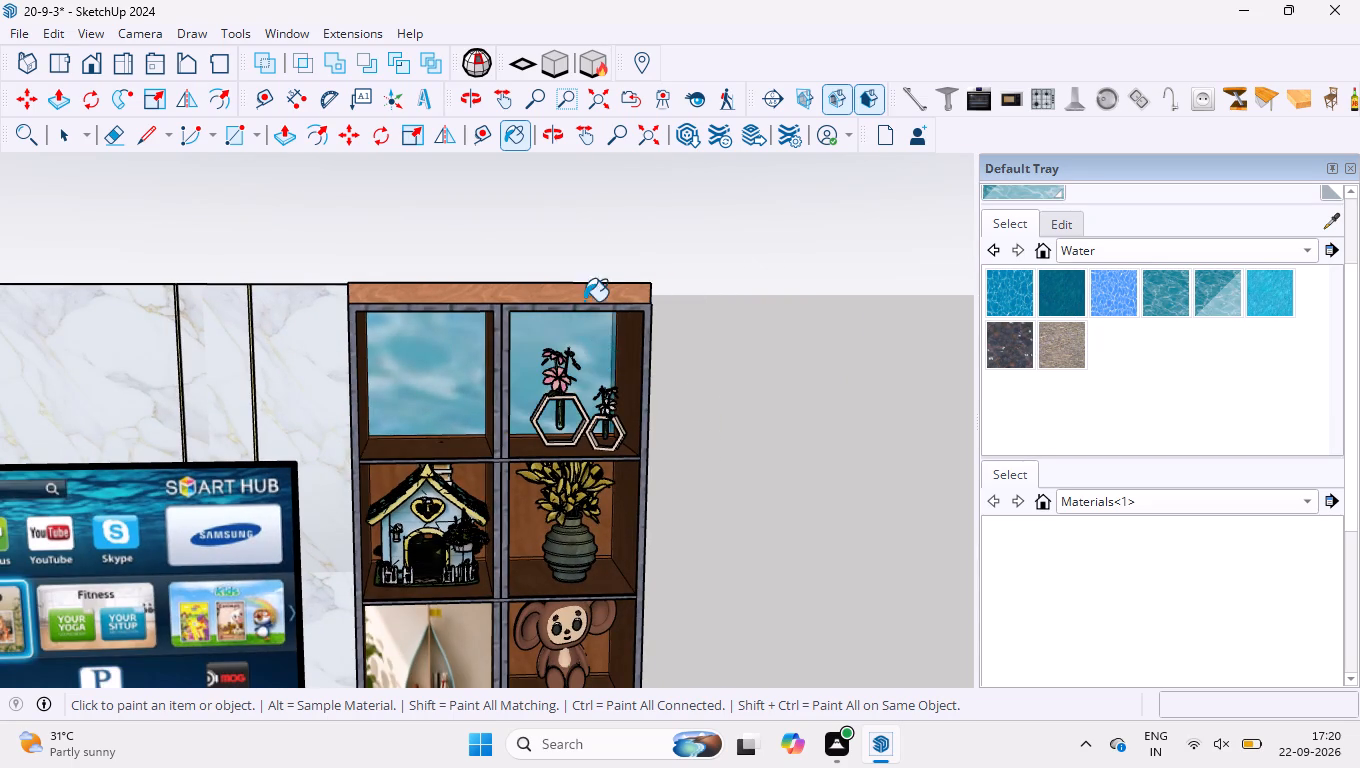
middle_click_drag(574, 623, 556, 528)
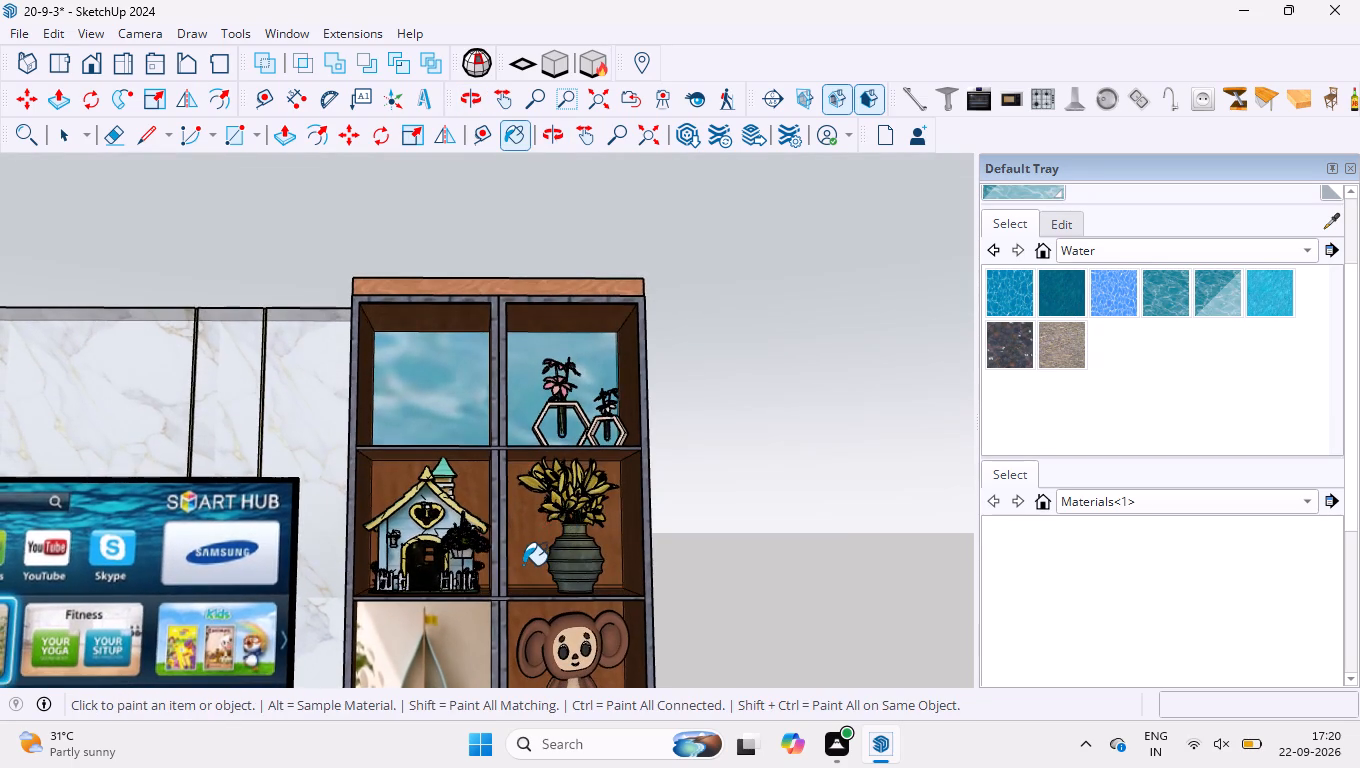
left_click(524, 561)
left_click(471, 494)
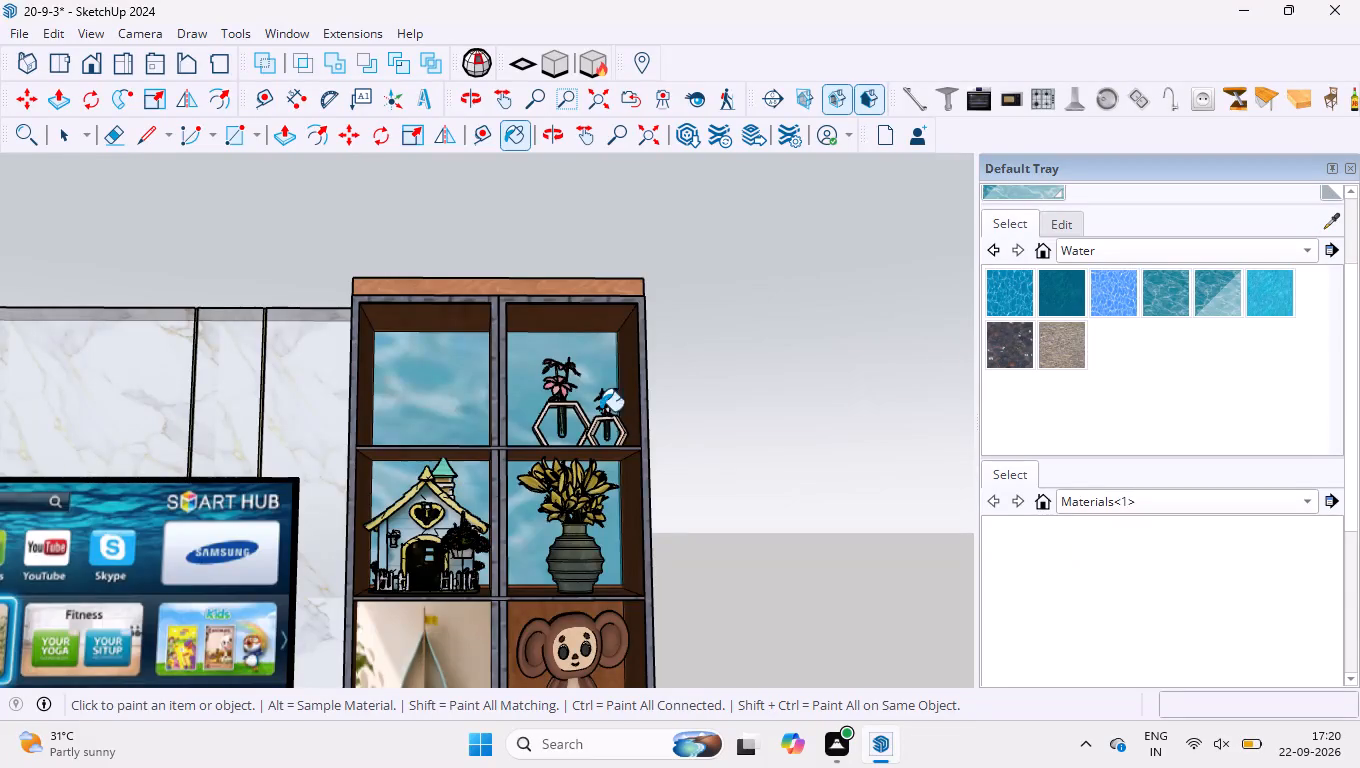
scroll(595, 376, "down", 9)
scroll(523, 547, "up", 8)
scroll(607, 459, "up", 5)
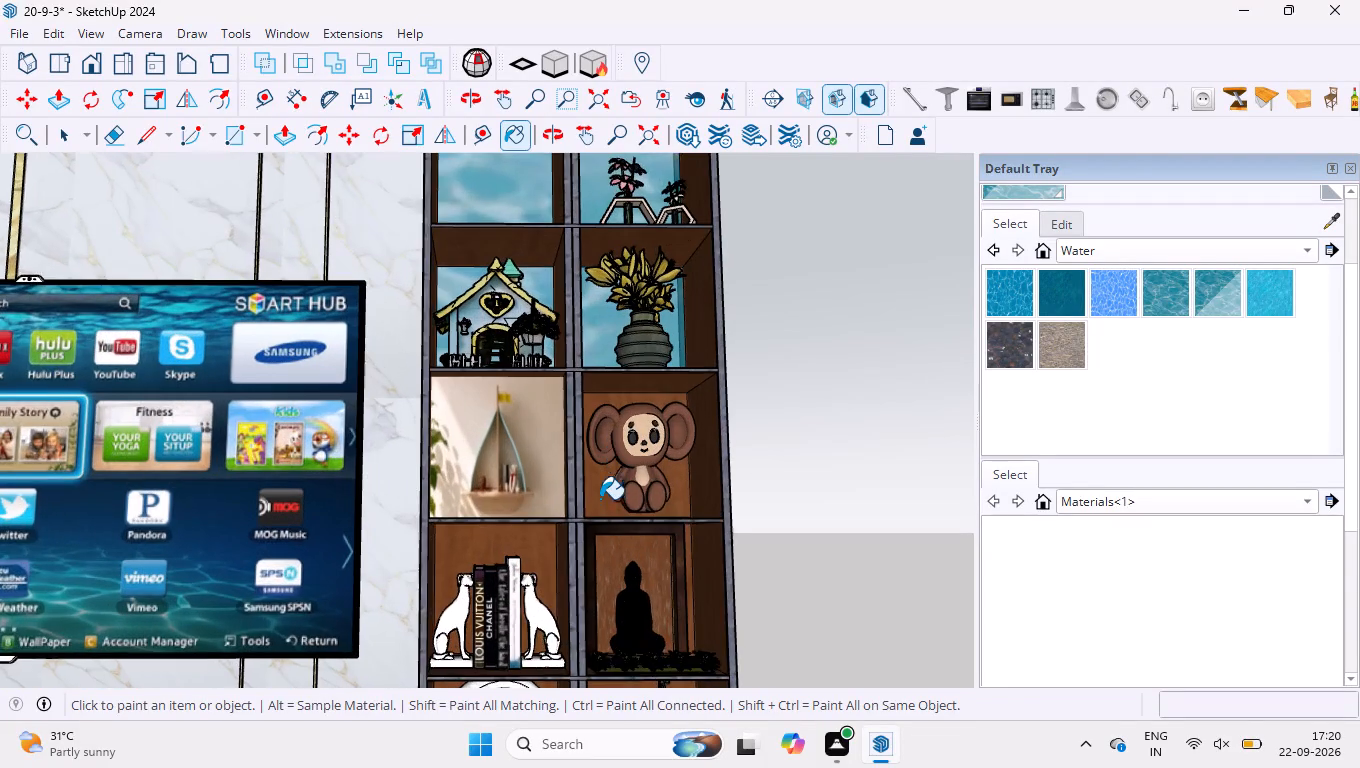
left_click(600, 510)
Paint the back panels of the book and dog-bookend compartment and the horse-statue compartment with the same teal Water material.
scroll(572, 510, "up", 15)
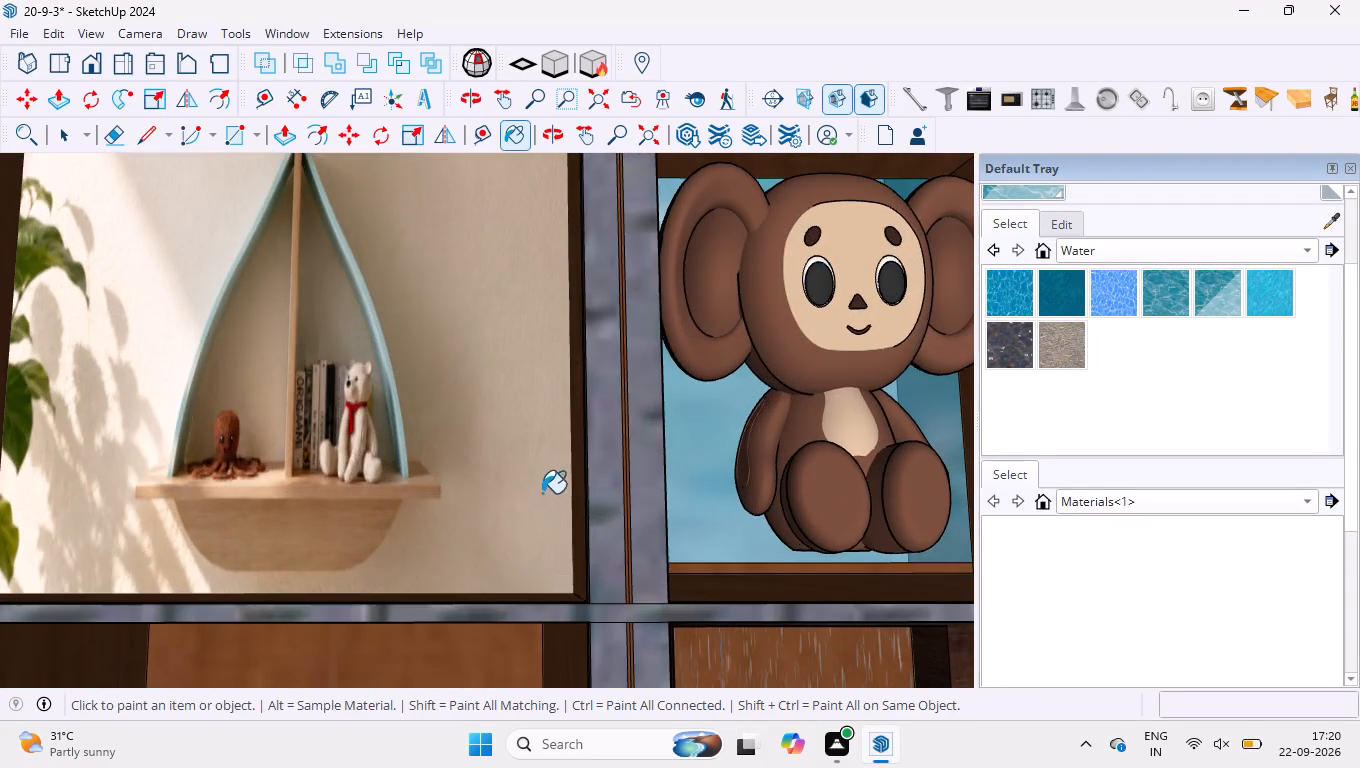
scroll(539, 464, "down", 8)
left_click(507, 608)
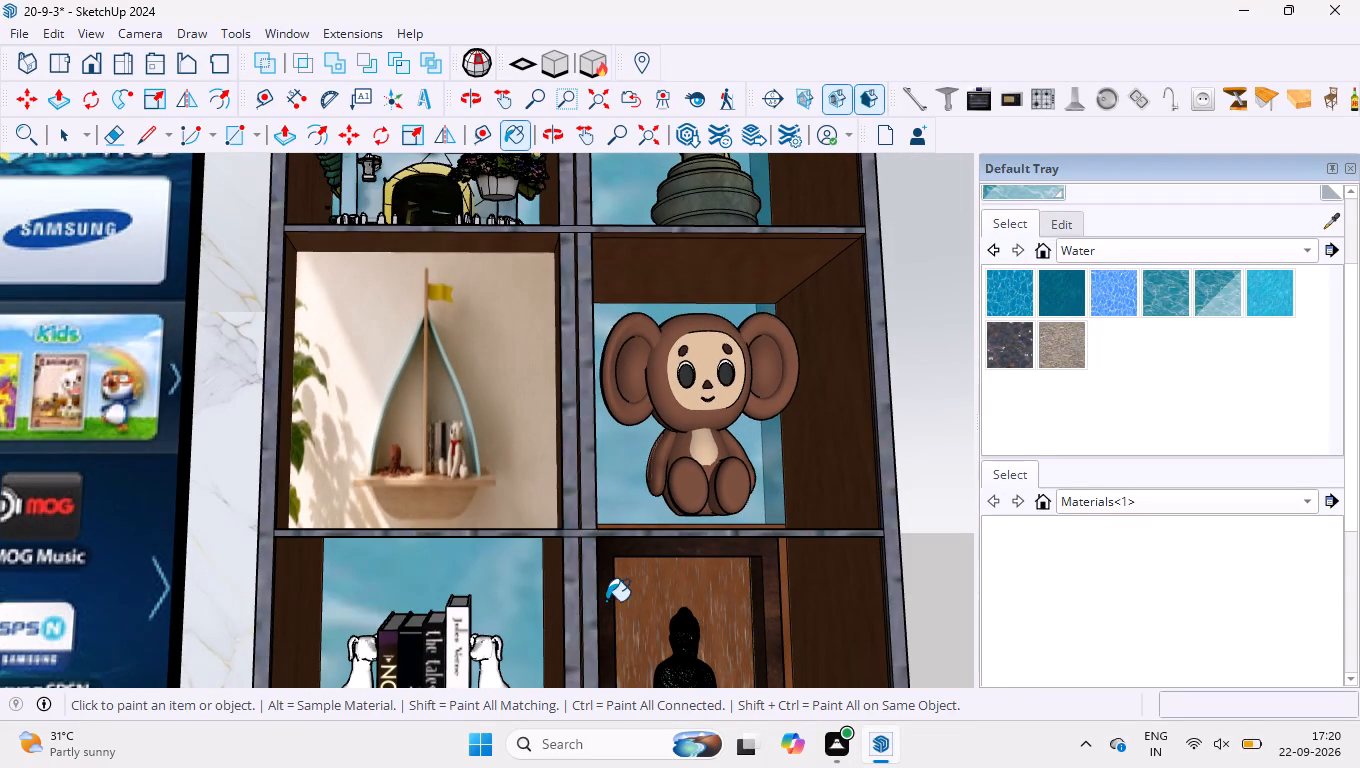
left_click(636, 603)
scroll(562, 363, "down", 9)
scroll(584, 465, "down", 3)
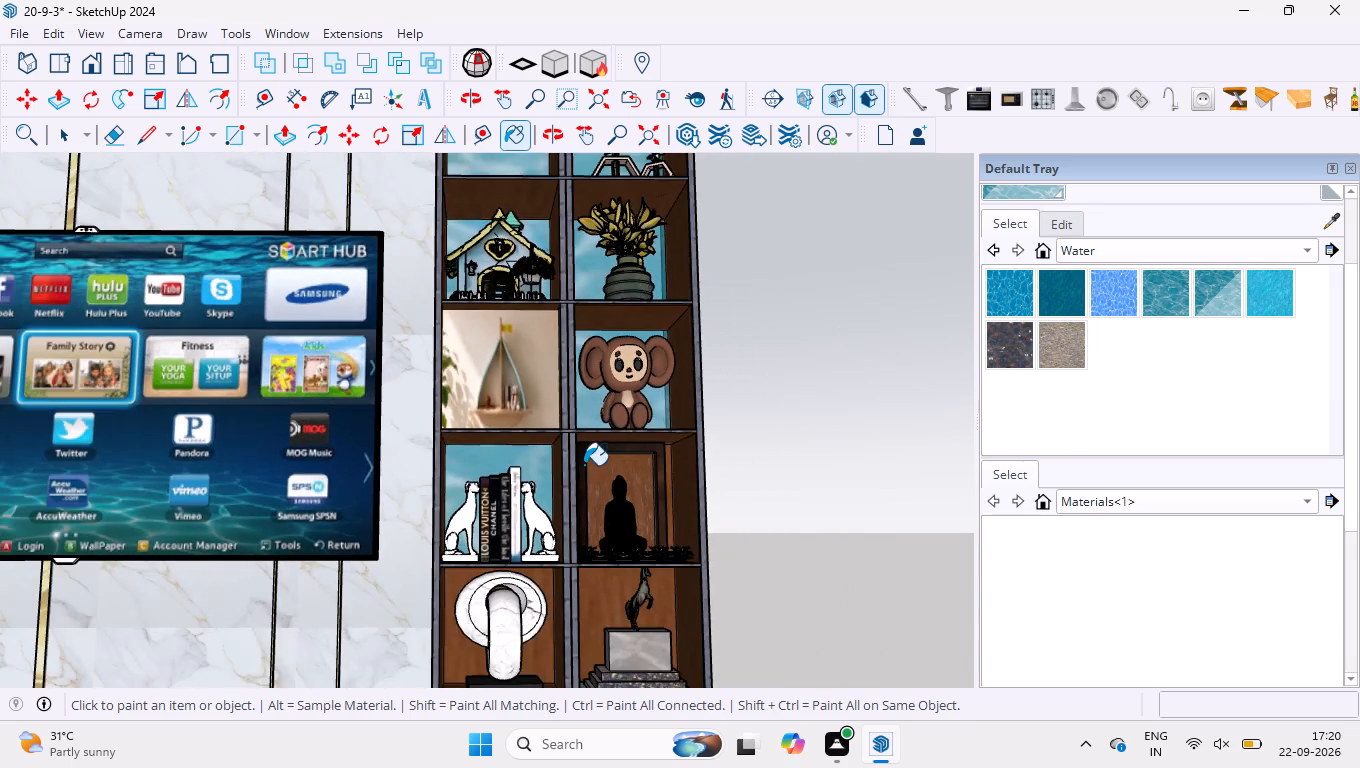
scroll(584, 465, "down", 1)
scroll(612, 651, "up", 9)
left_click(586, 511)
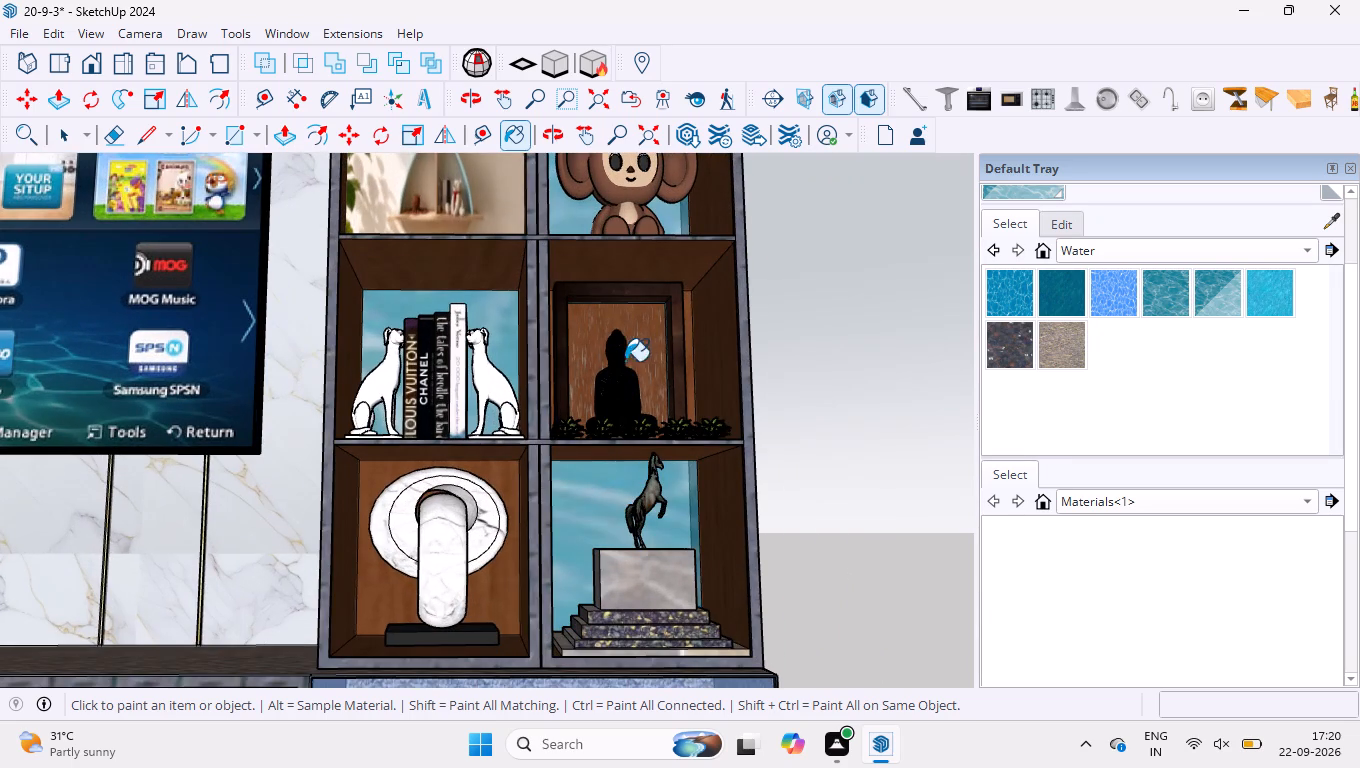
Paint the back panels behind the Buddha statue and the white ring sculpture with the same teal Water material.
scroll(691, 343, "up", 18)
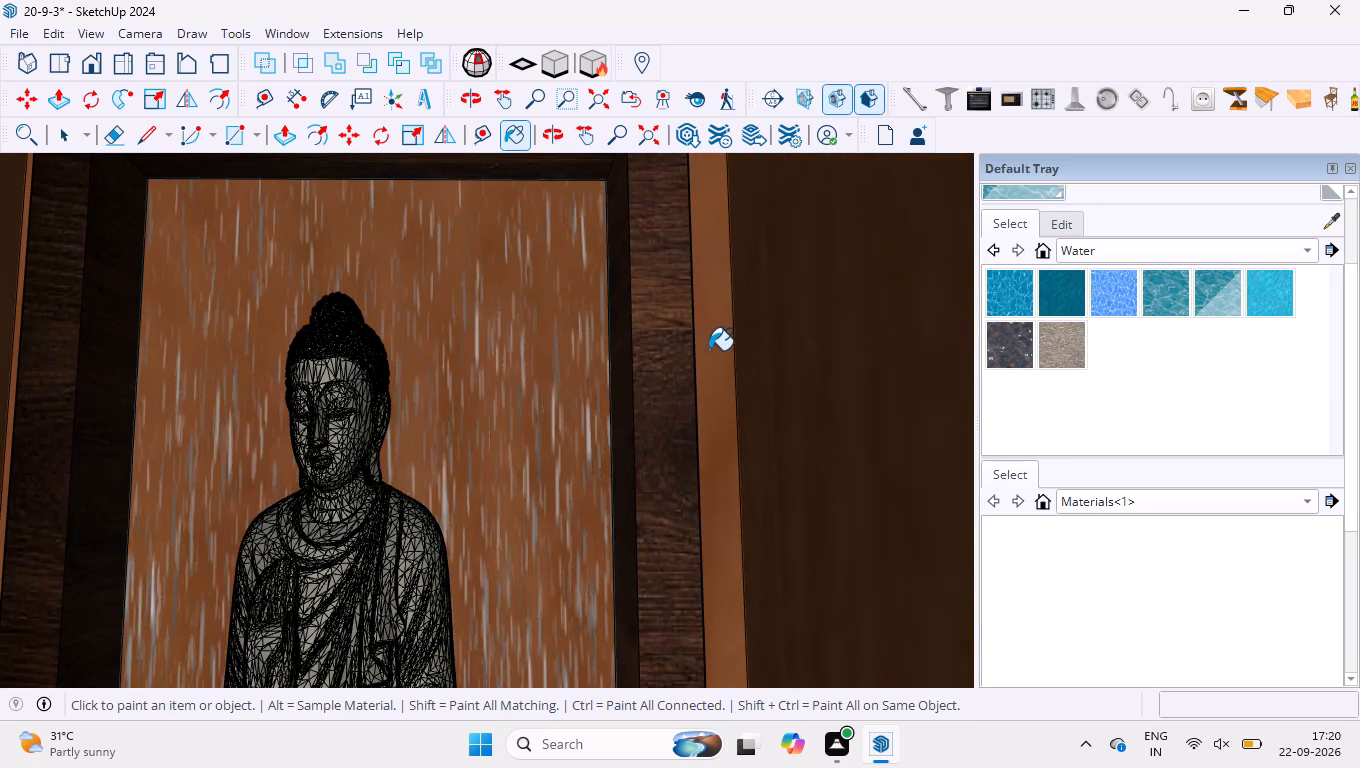
left_click(709, 350)
scroll(660, 333, "down", 19)
scroll(624, 308, "down", 3)
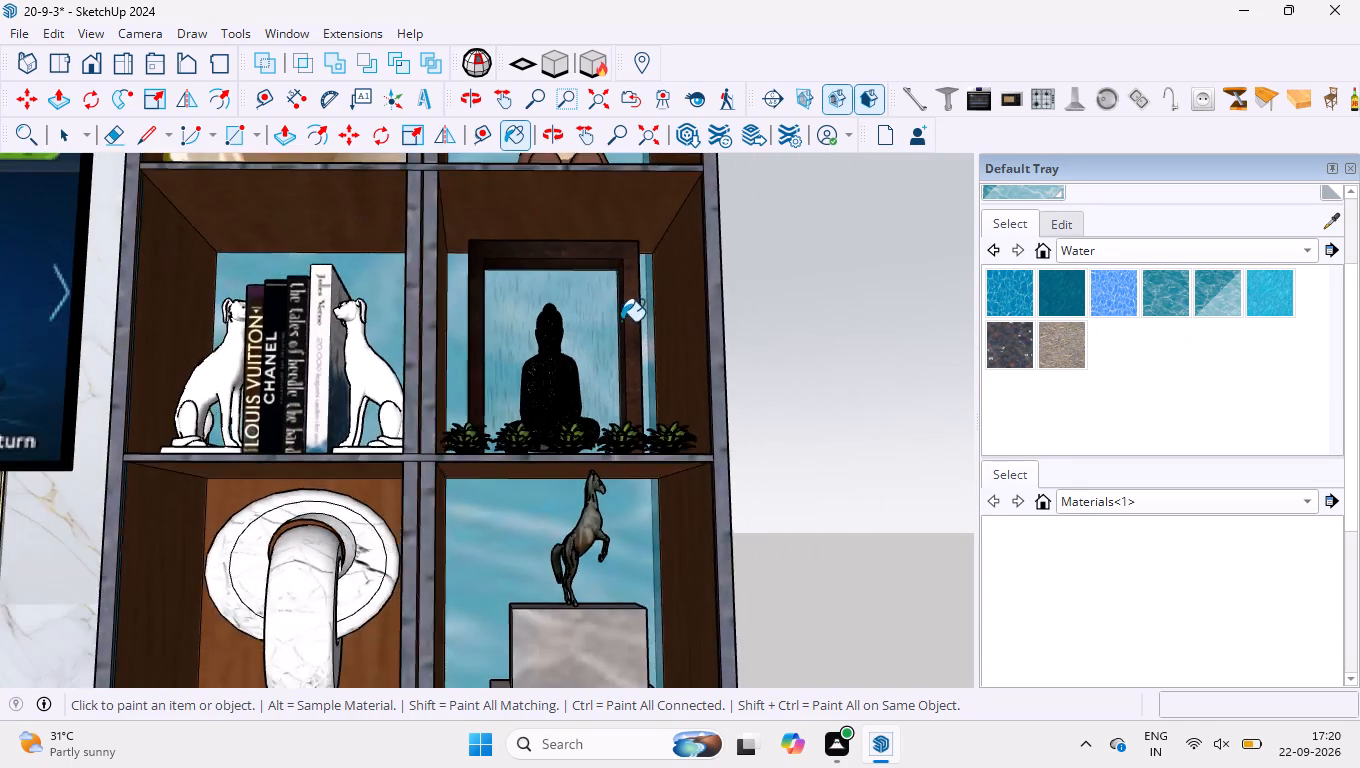
scroll(621, 321, "down", 3)
scroll(298, 578, "up", 5)
left_click(364, 542)
scroll(459, 574, "down", 11)
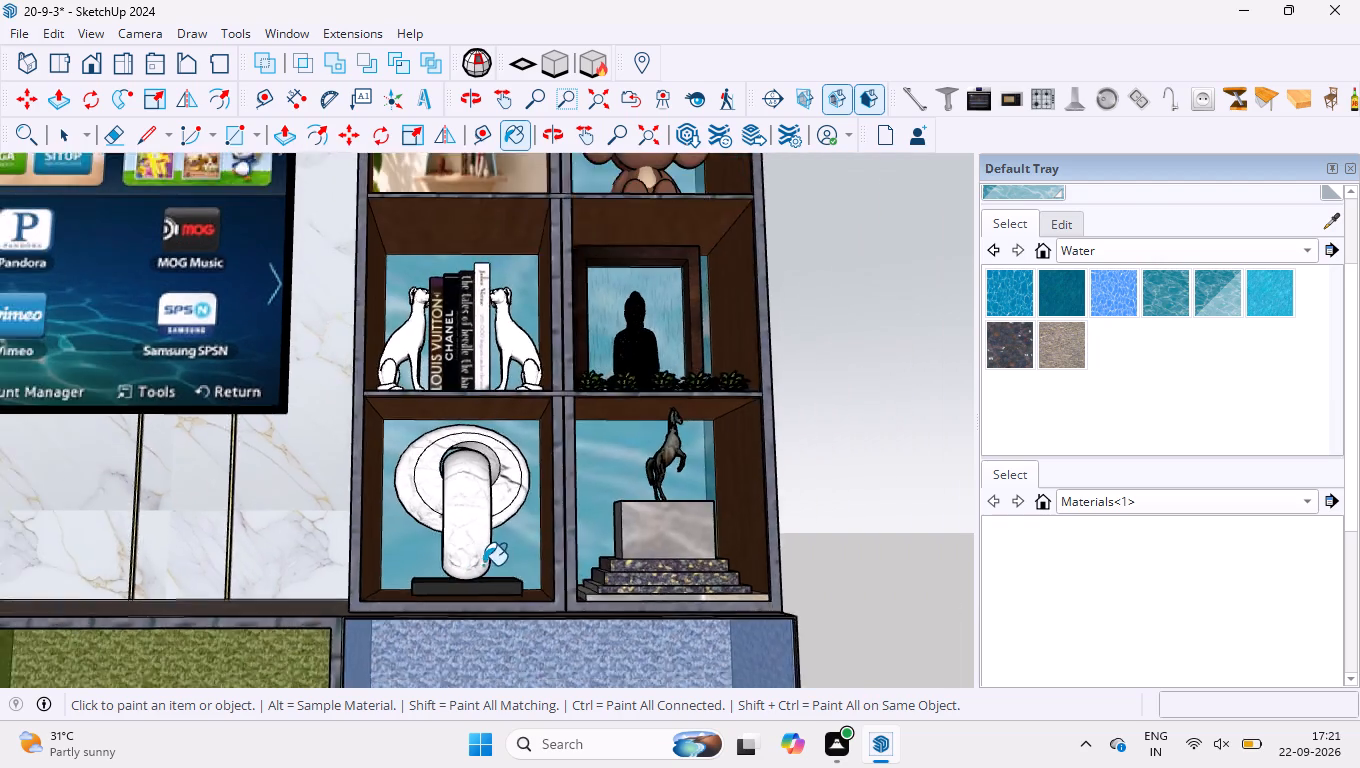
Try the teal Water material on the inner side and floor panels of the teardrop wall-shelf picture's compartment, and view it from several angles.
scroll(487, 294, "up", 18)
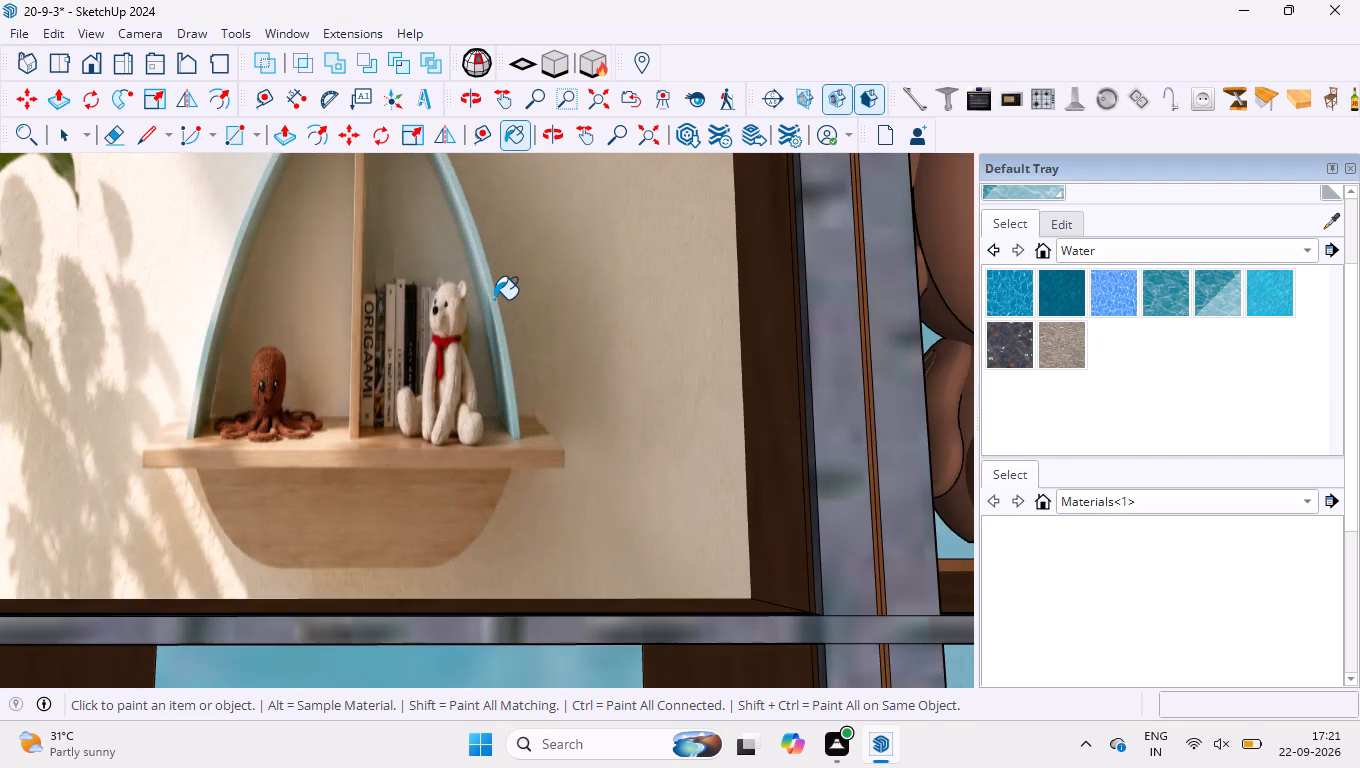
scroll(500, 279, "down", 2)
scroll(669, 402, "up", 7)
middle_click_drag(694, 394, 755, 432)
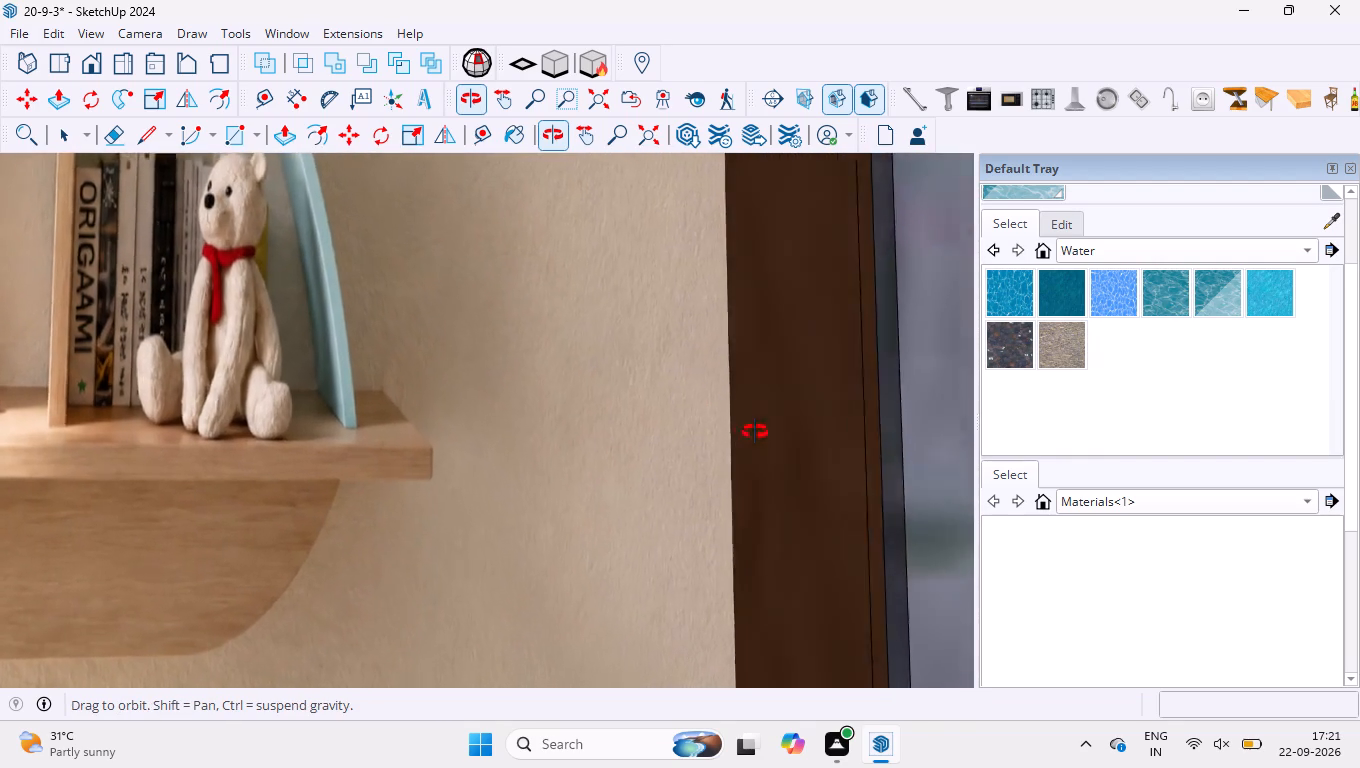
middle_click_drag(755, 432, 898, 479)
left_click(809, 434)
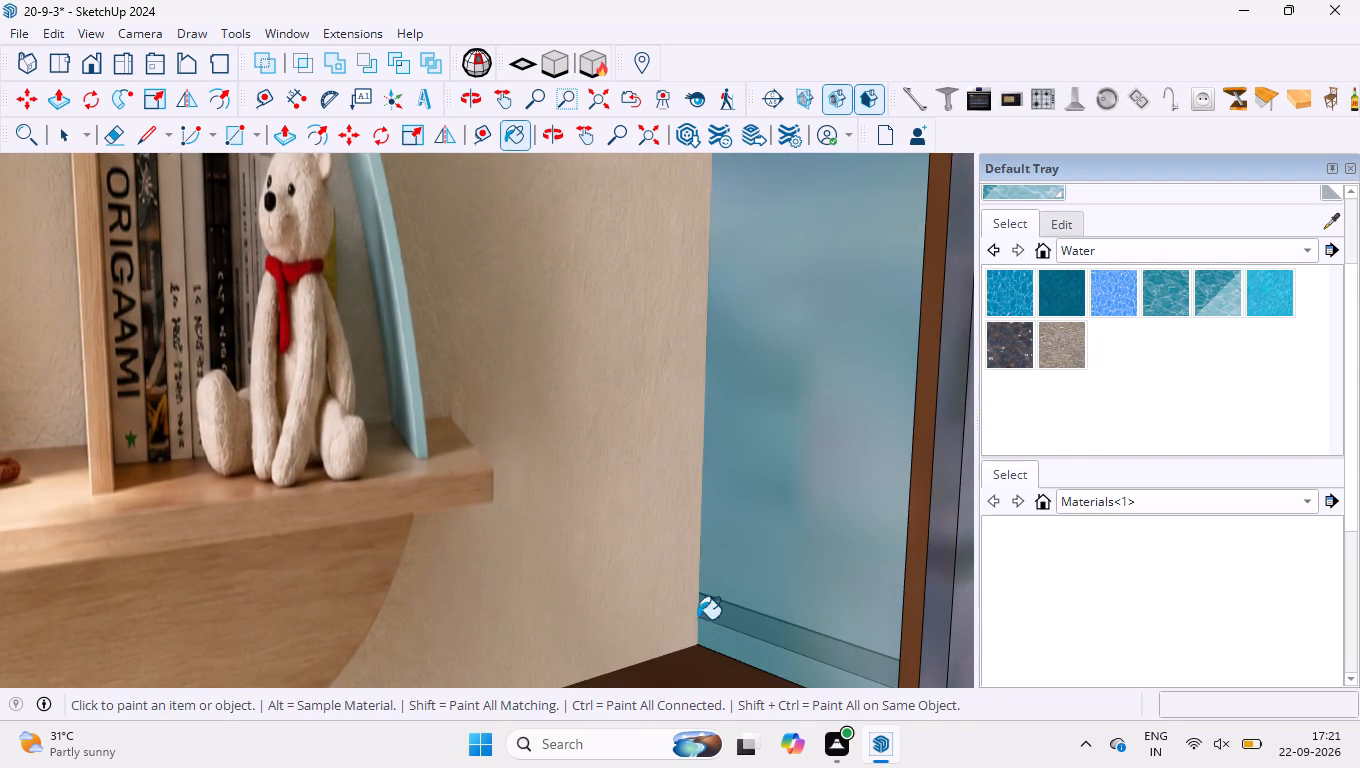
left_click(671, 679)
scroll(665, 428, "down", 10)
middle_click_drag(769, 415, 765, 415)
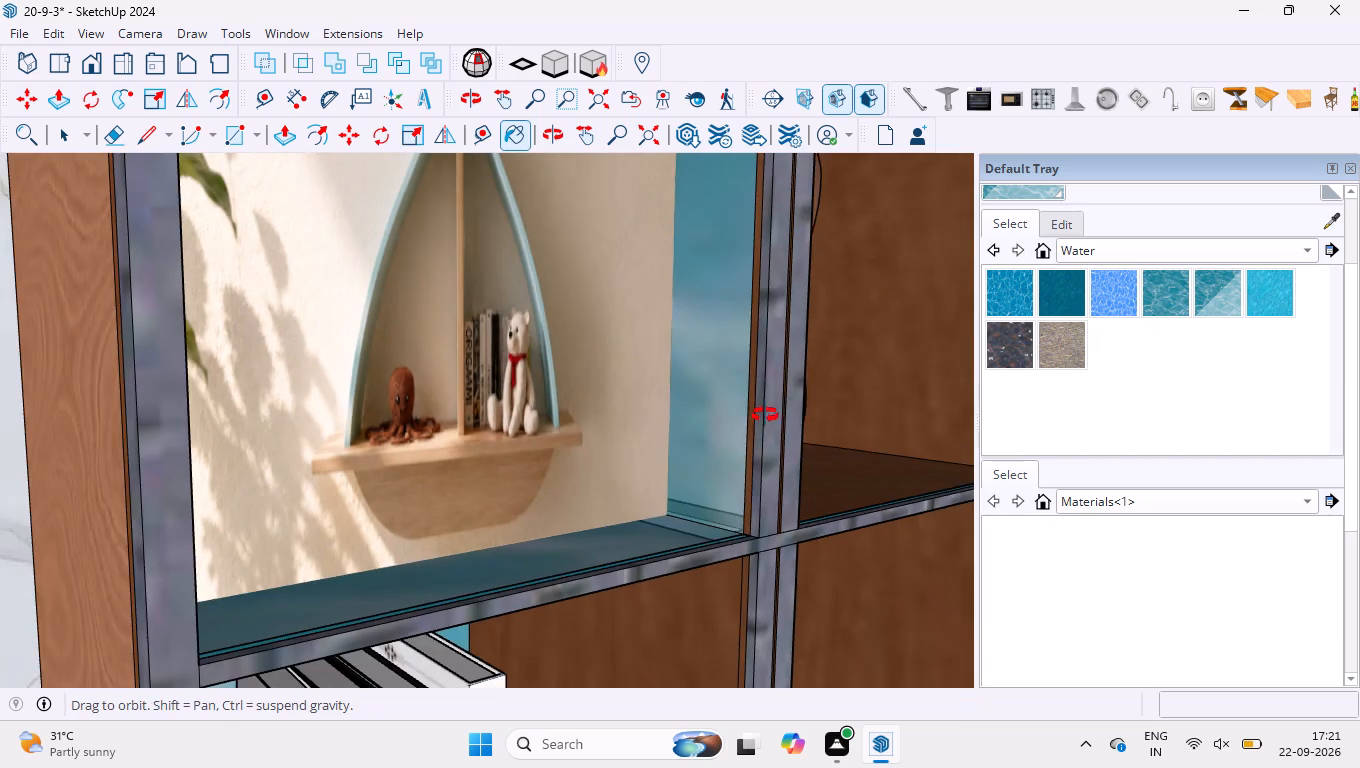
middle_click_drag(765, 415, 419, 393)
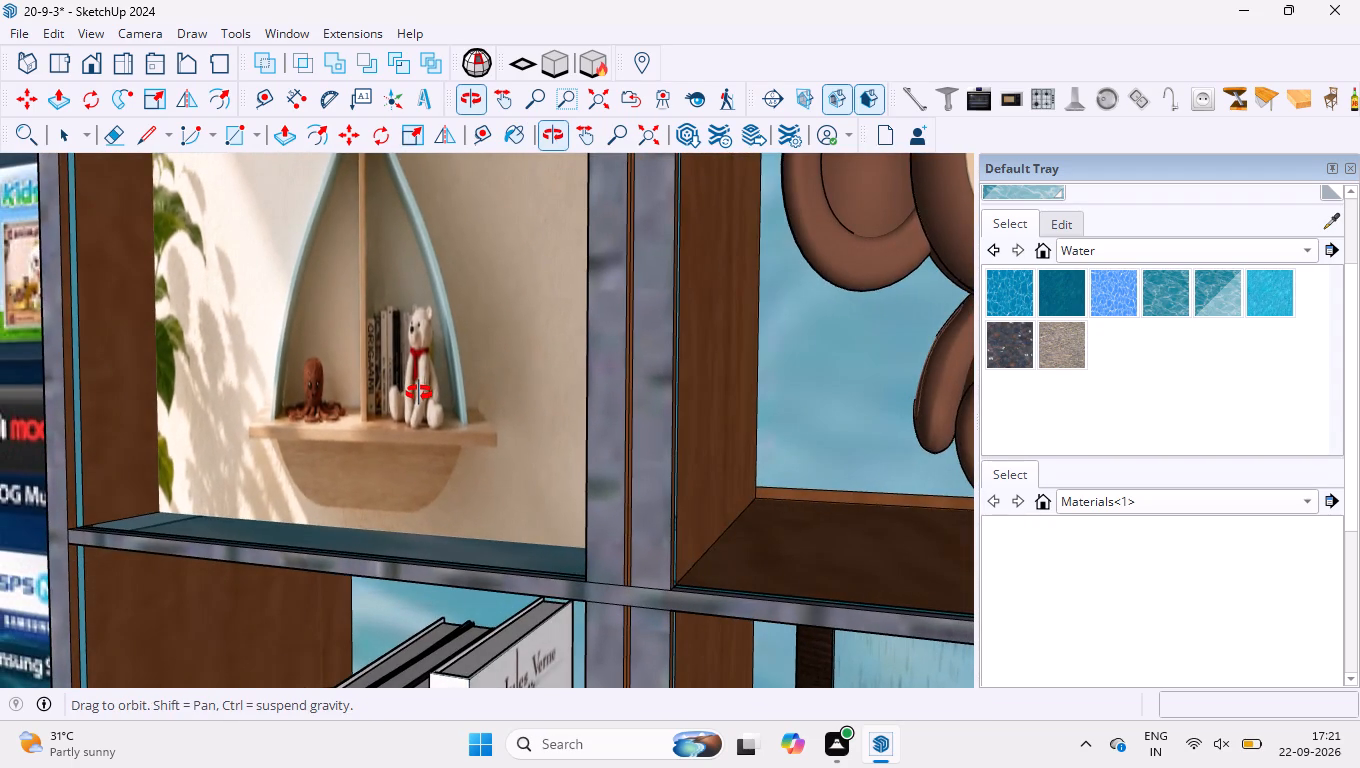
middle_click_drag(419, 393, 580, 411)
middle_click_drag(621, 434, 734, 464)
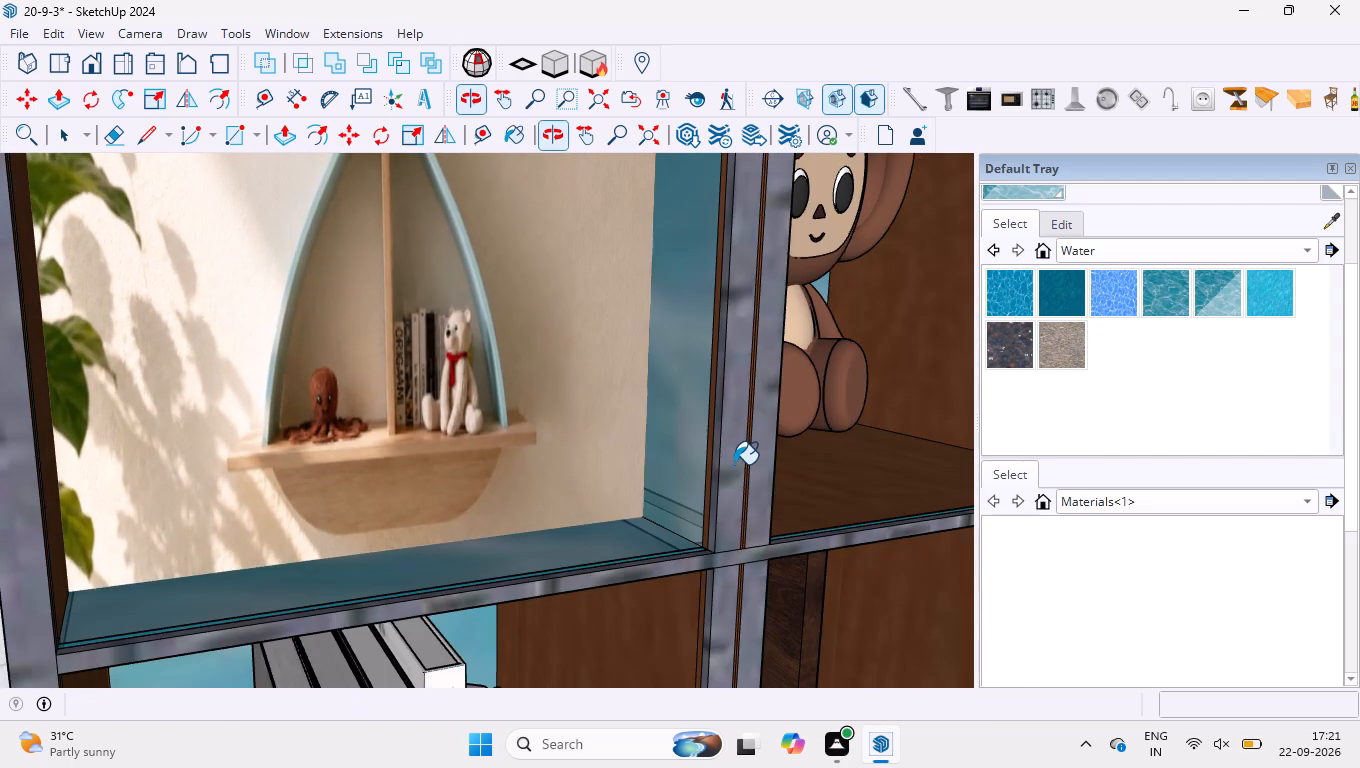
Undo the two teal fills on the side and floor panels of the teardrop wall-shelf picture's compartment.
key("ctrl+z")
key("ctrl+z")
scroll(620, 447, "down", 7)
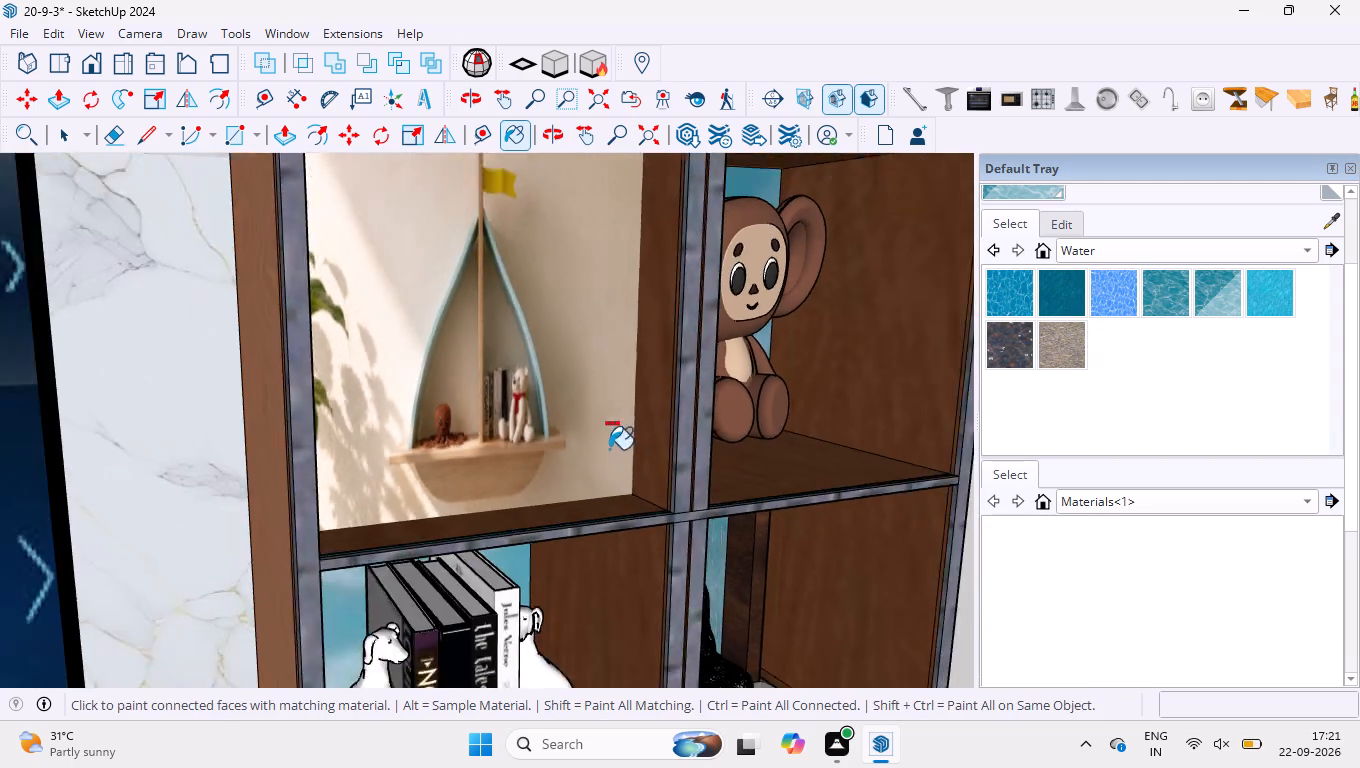
Finish painting the display cabinet and close the materials tray.
scroll(609, 449, "down", 20)
scroll(609, 449, "down", 3)
middle_click_drag(624, 542, 549, 481)
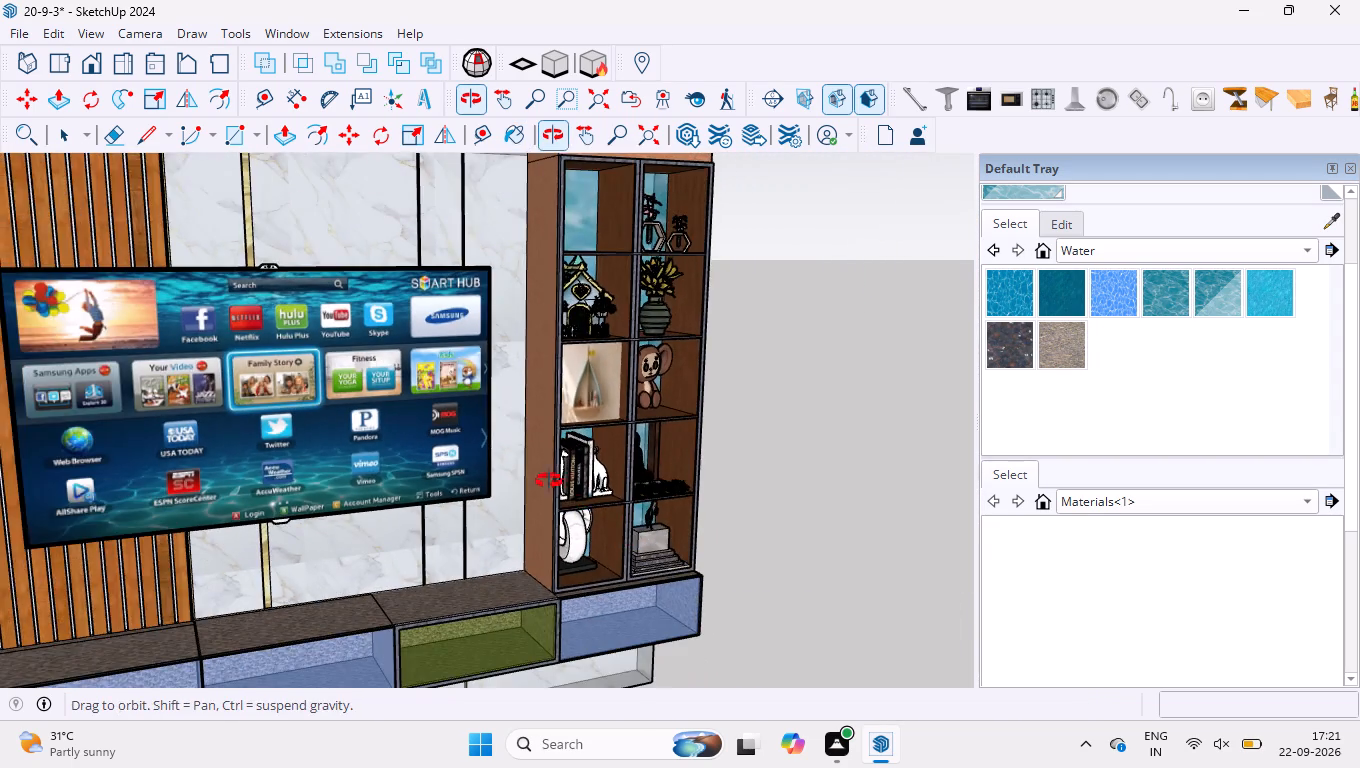
middle_click_drag(549, 481, 489, 457)
key("space")
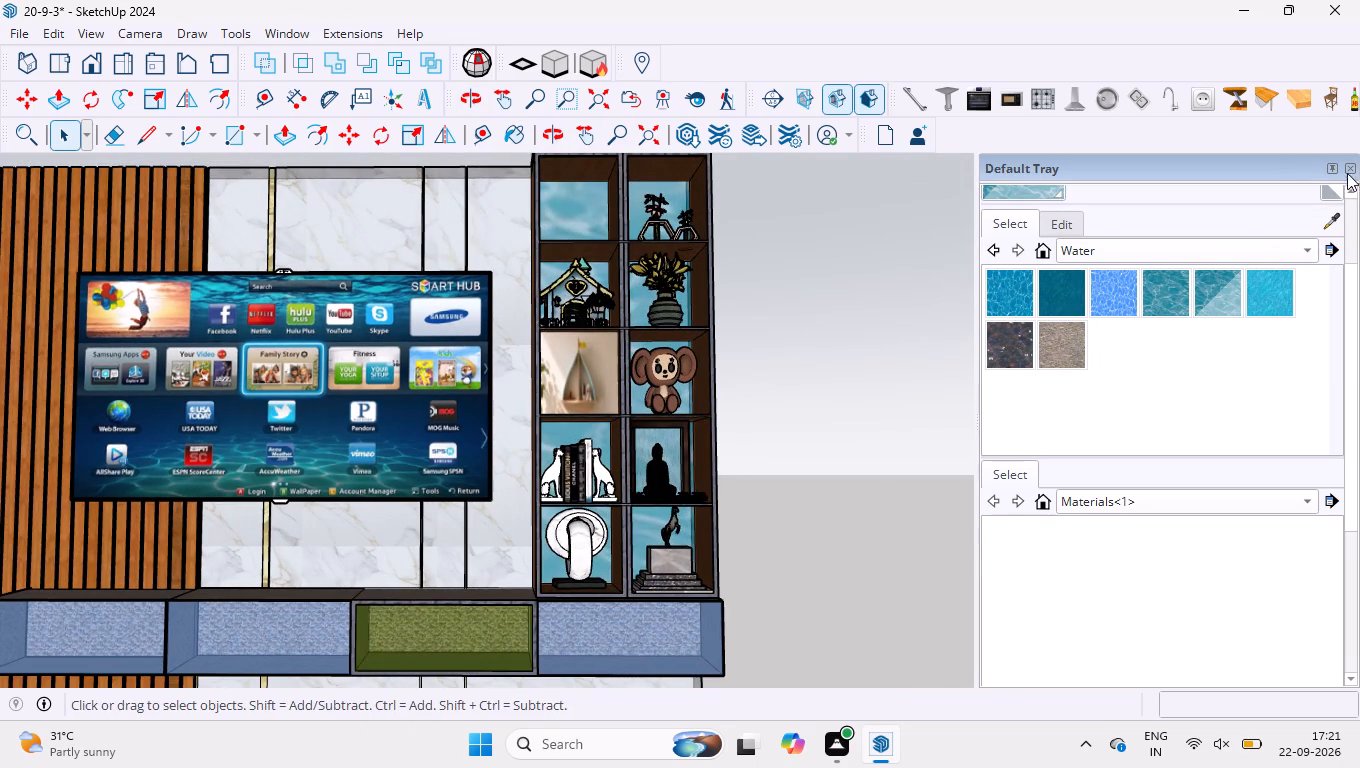
left_click(1351, 169)
Unhide the display cabinet's glass fronts and the framed picture in its empty top compartment, and clear the selection.
scroll(1110, 339, "down", 4)
scroll(921, 339, "down", 4)
middle_click_drag(899, 315, 904, 359)
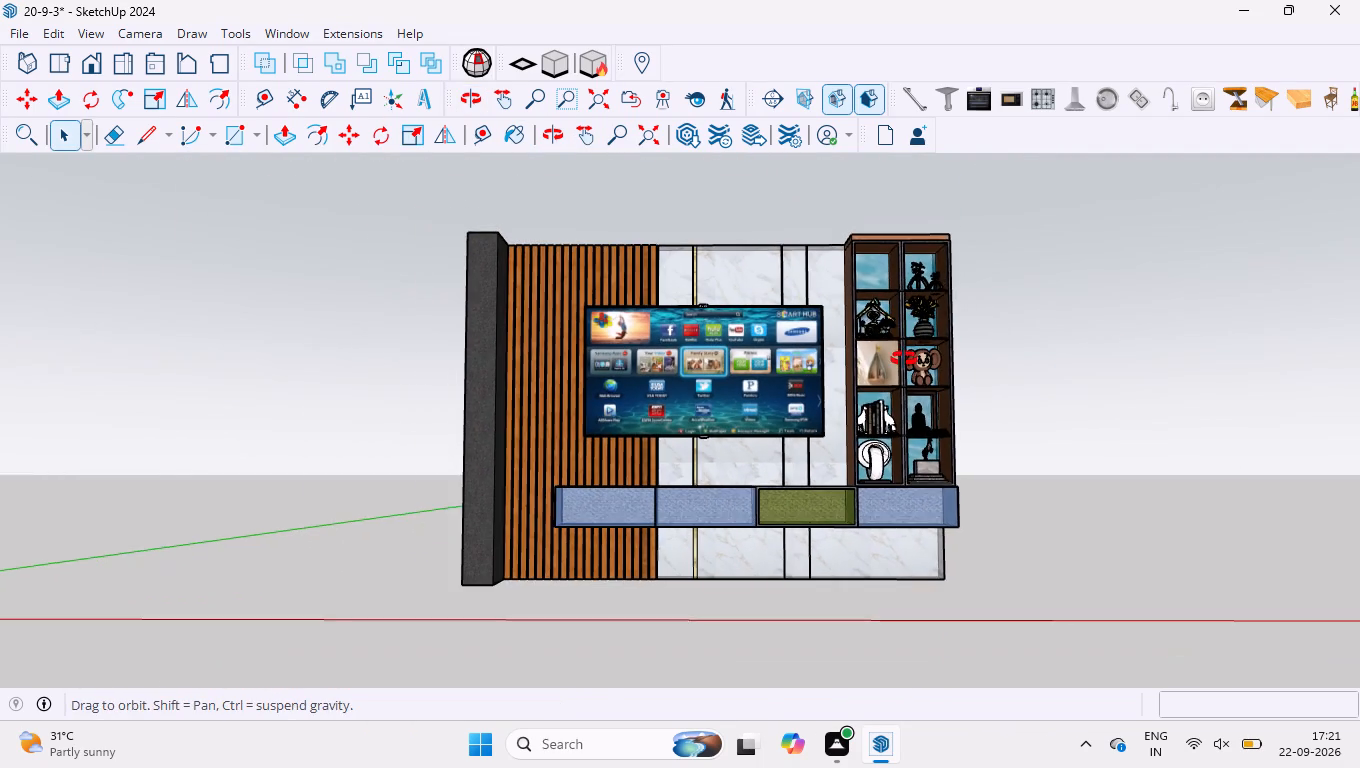
middle_click_drag(904, 359, 904, 360)
left_click(62, 31)
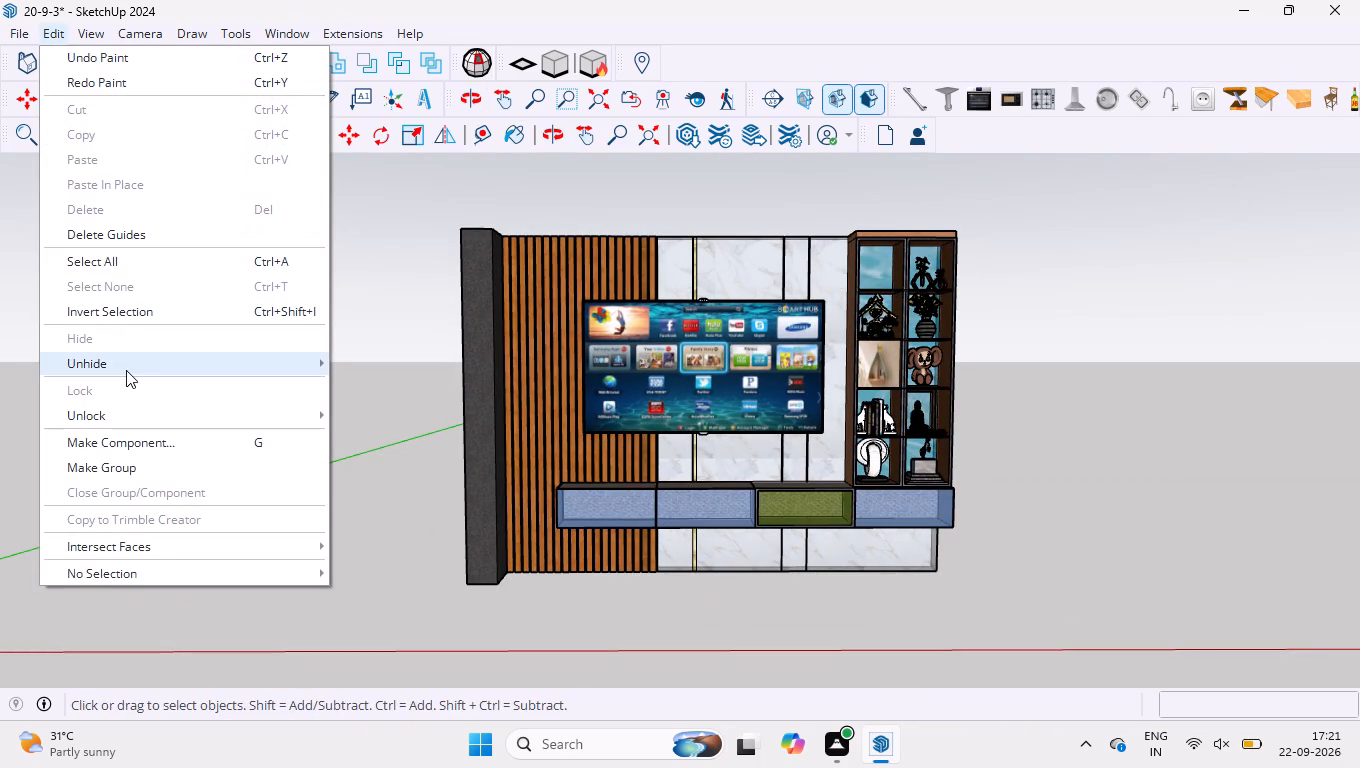
left_click(126, 371)
left_click(395, 411)
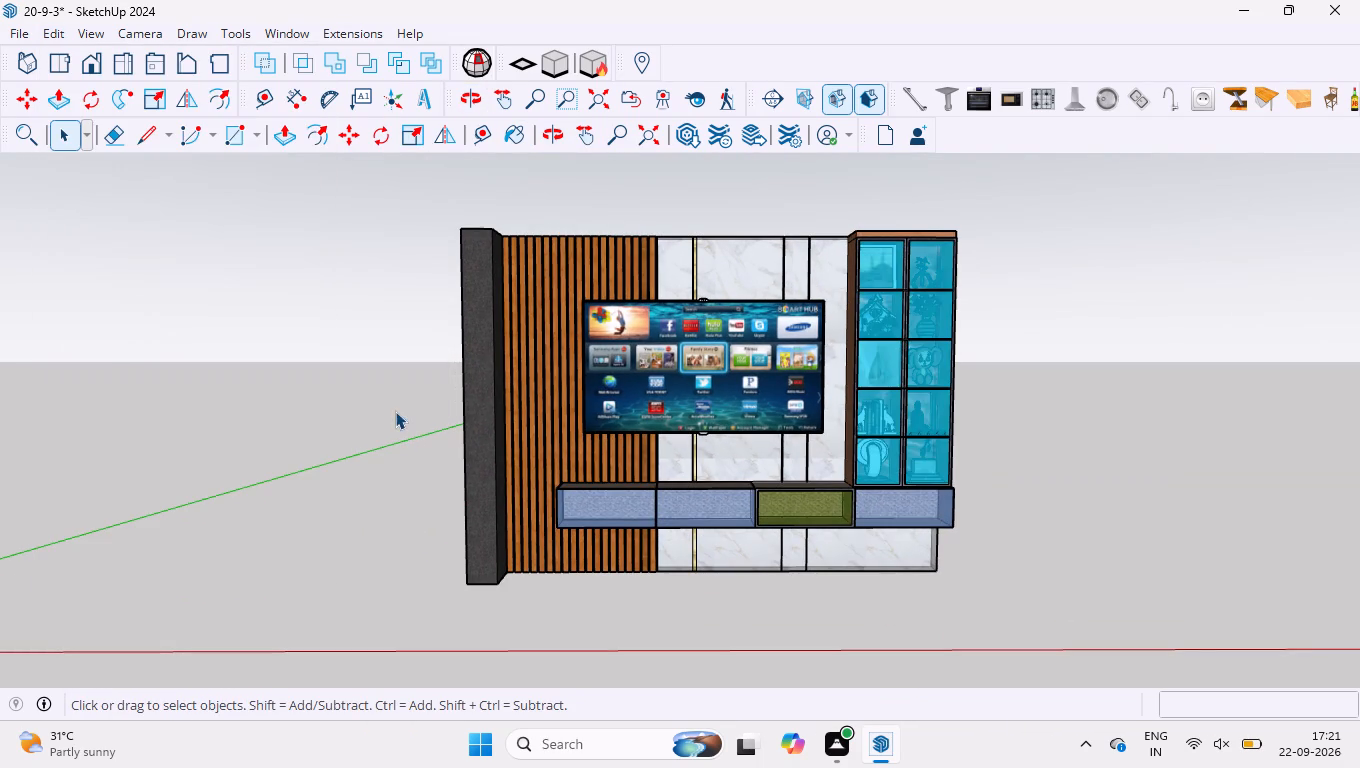
left_click(1044, 409)
Examine the ornaments and painted back panels through the display cabinet's glass fronts at close range.
scroll(939, 329, "up", 6)
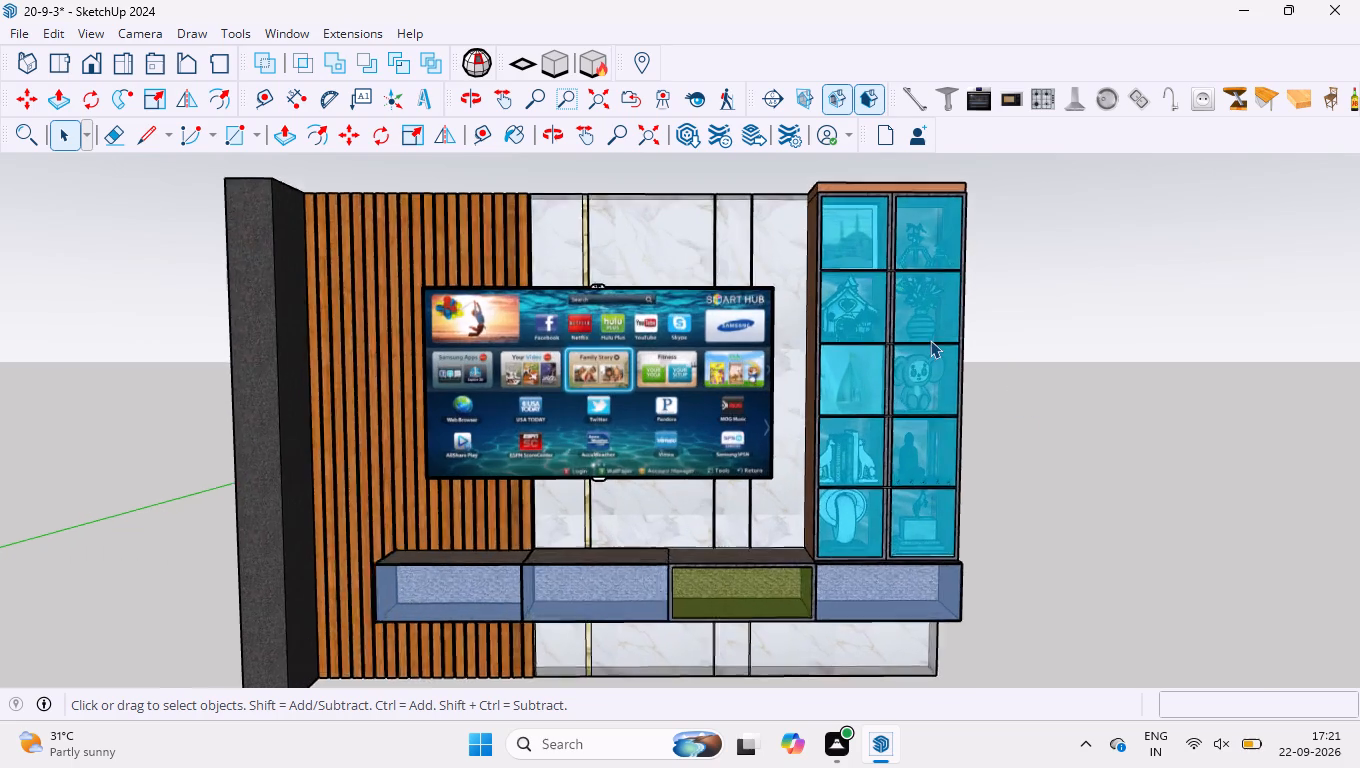
scroll(915, 367, "up", 4)
scroll(951, 448, "up", 2)
scroll(824, 436, "up", 1)
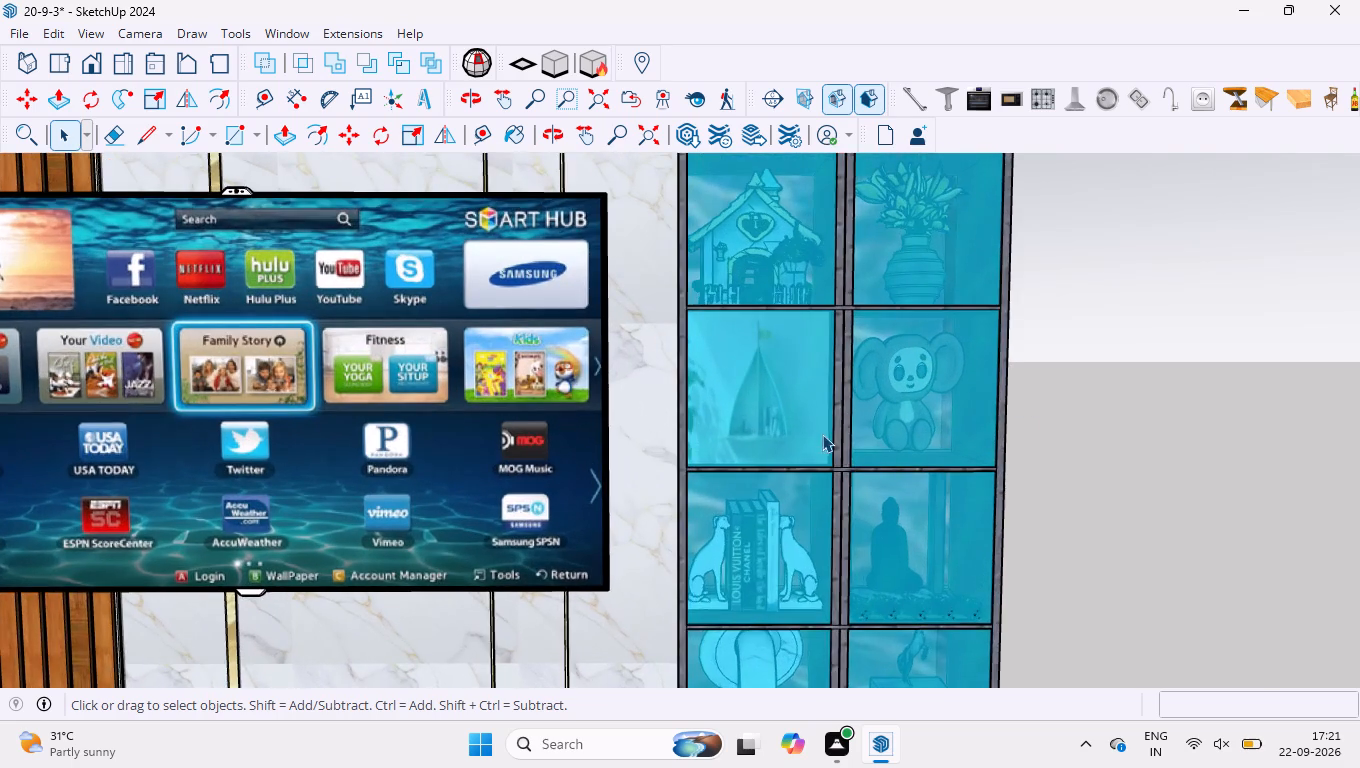
scroll(822, 434, "up", 9)
scroll(830, 540, "up", 3)
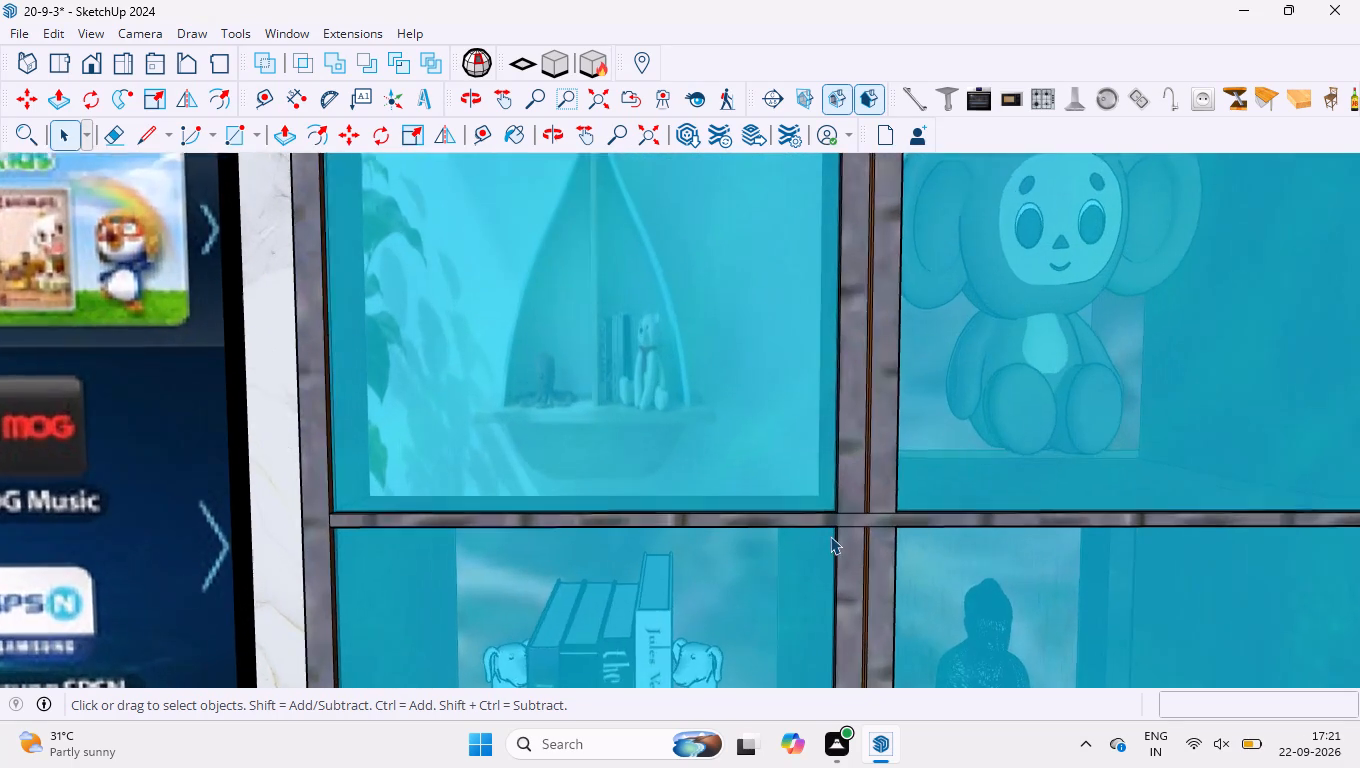
scroll(830, 536, "up", 5)
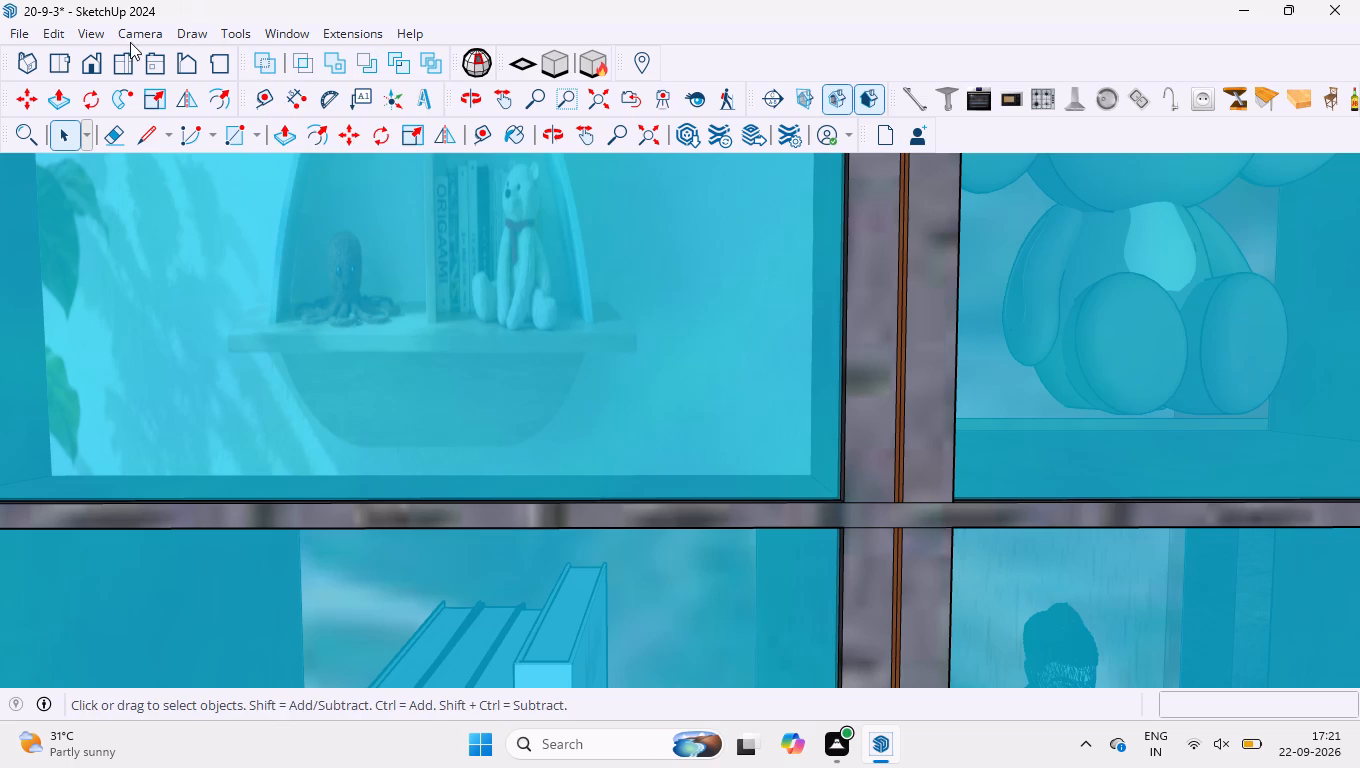
Review the complete TV wall unit in the standard front view.
left_click(82, 66)
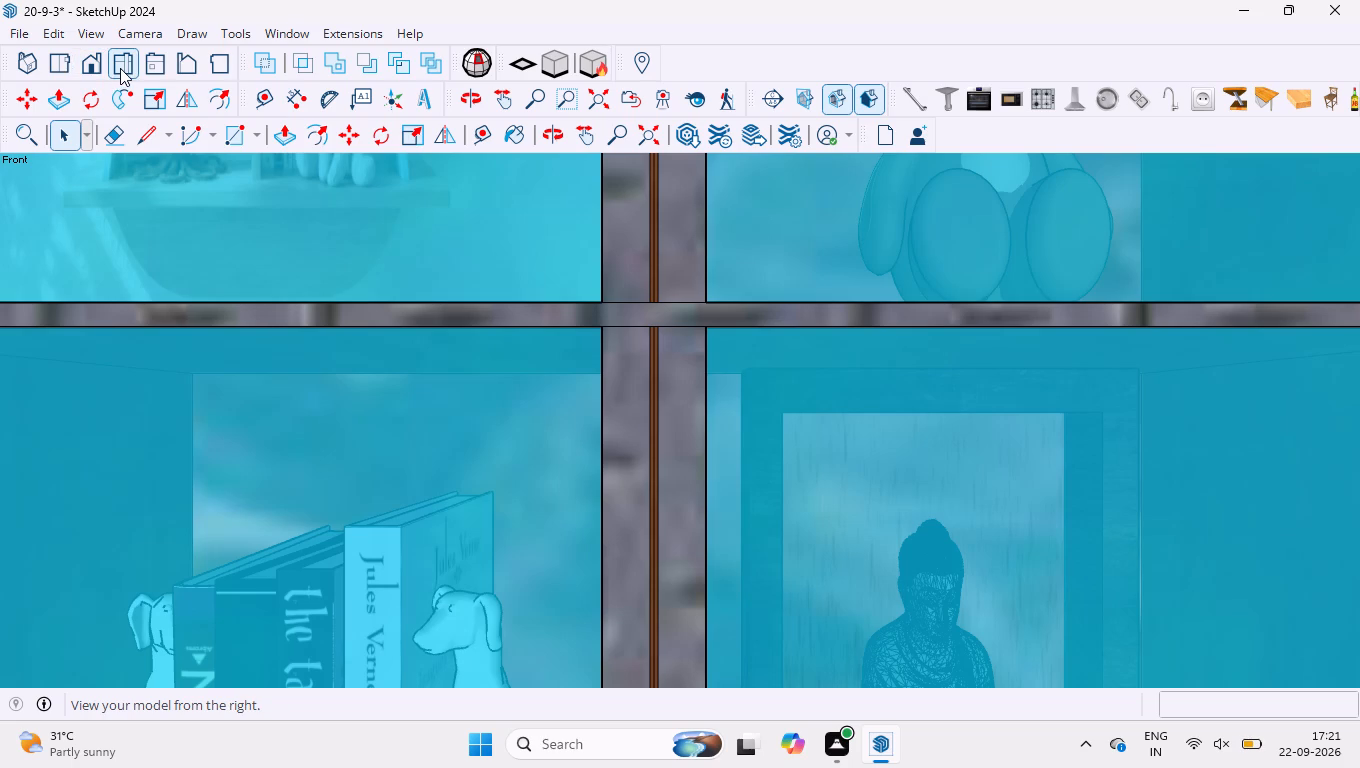
left_click(120, 67)
left_click(97, 70)
scroll(400, 403, "down", 6)
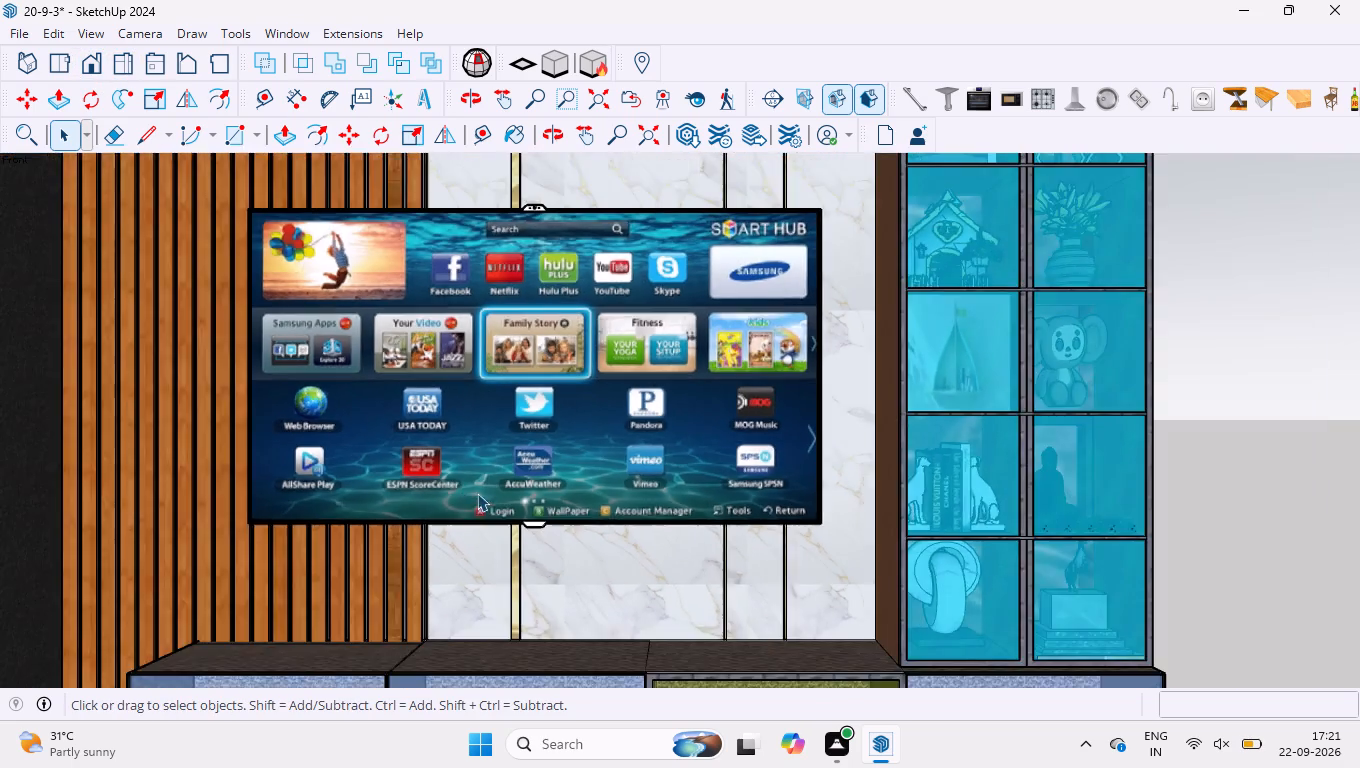
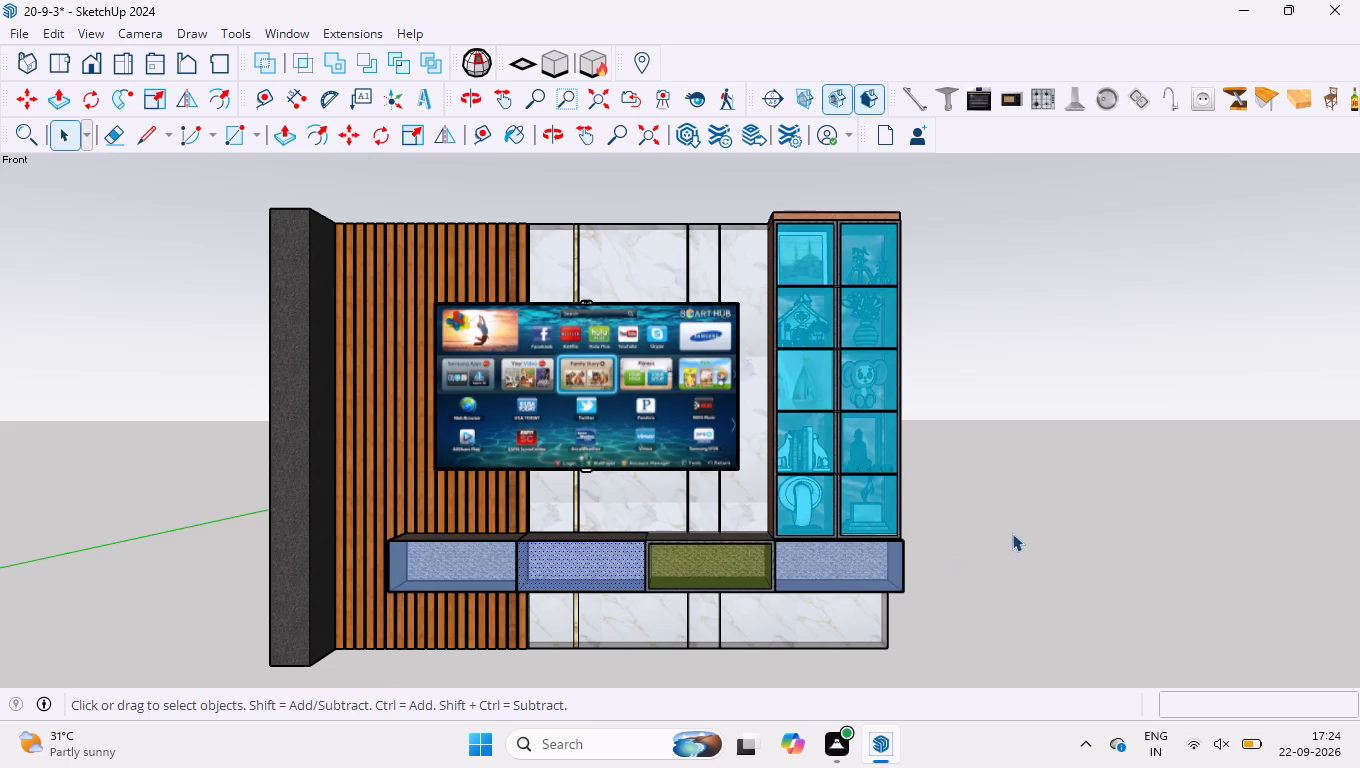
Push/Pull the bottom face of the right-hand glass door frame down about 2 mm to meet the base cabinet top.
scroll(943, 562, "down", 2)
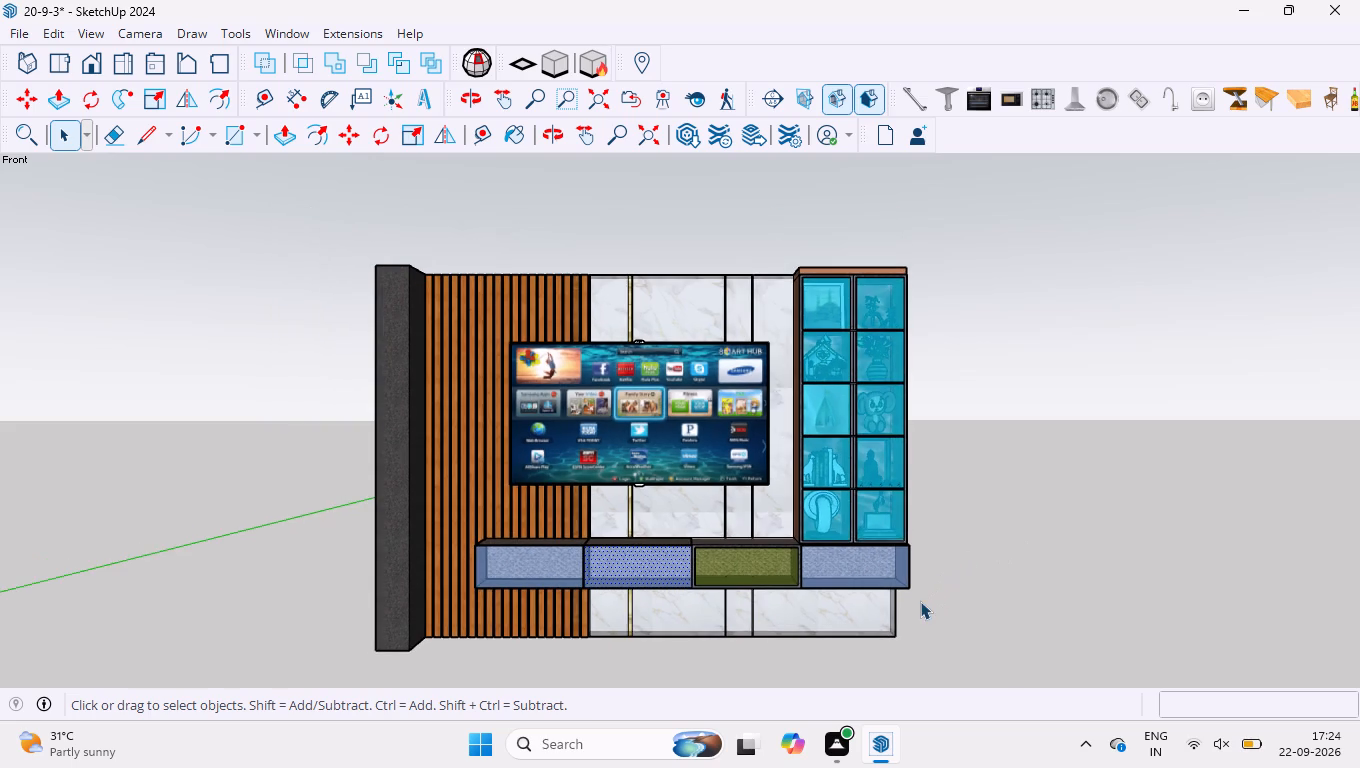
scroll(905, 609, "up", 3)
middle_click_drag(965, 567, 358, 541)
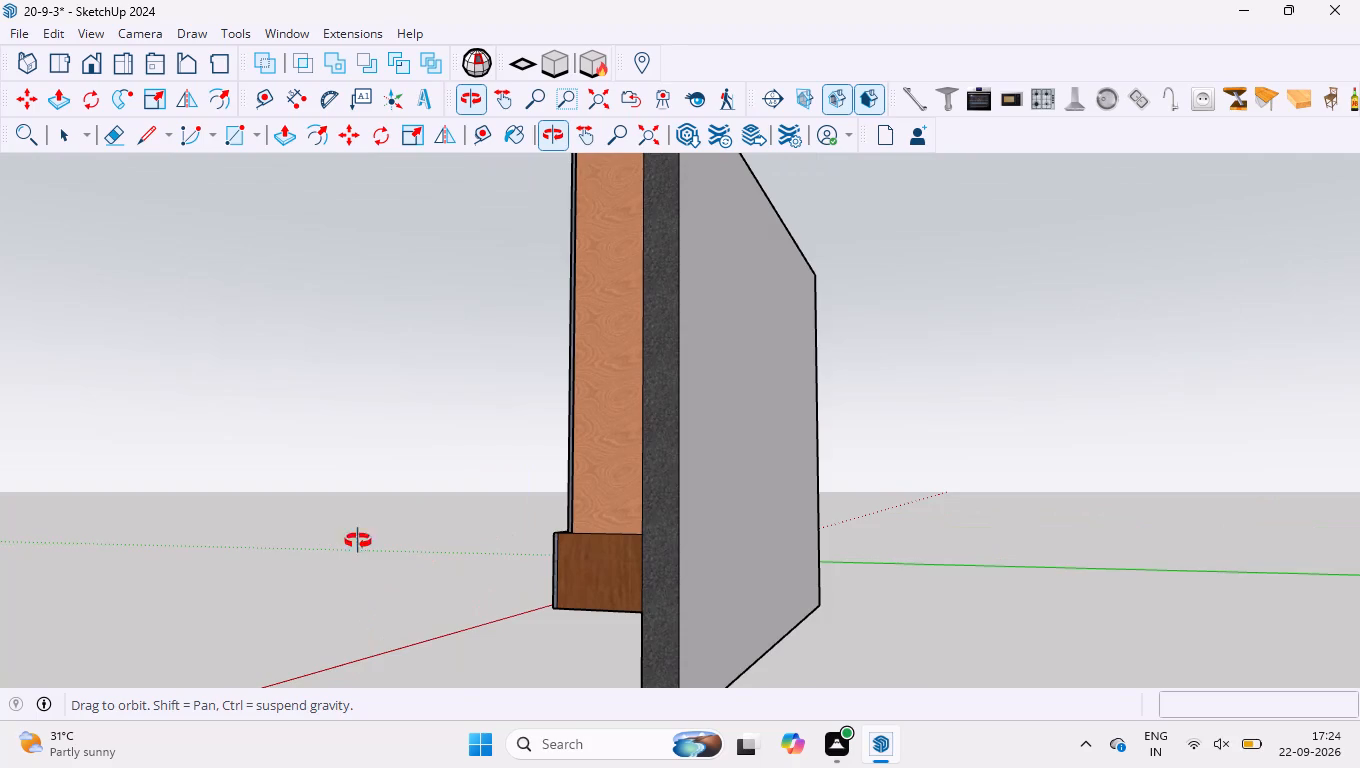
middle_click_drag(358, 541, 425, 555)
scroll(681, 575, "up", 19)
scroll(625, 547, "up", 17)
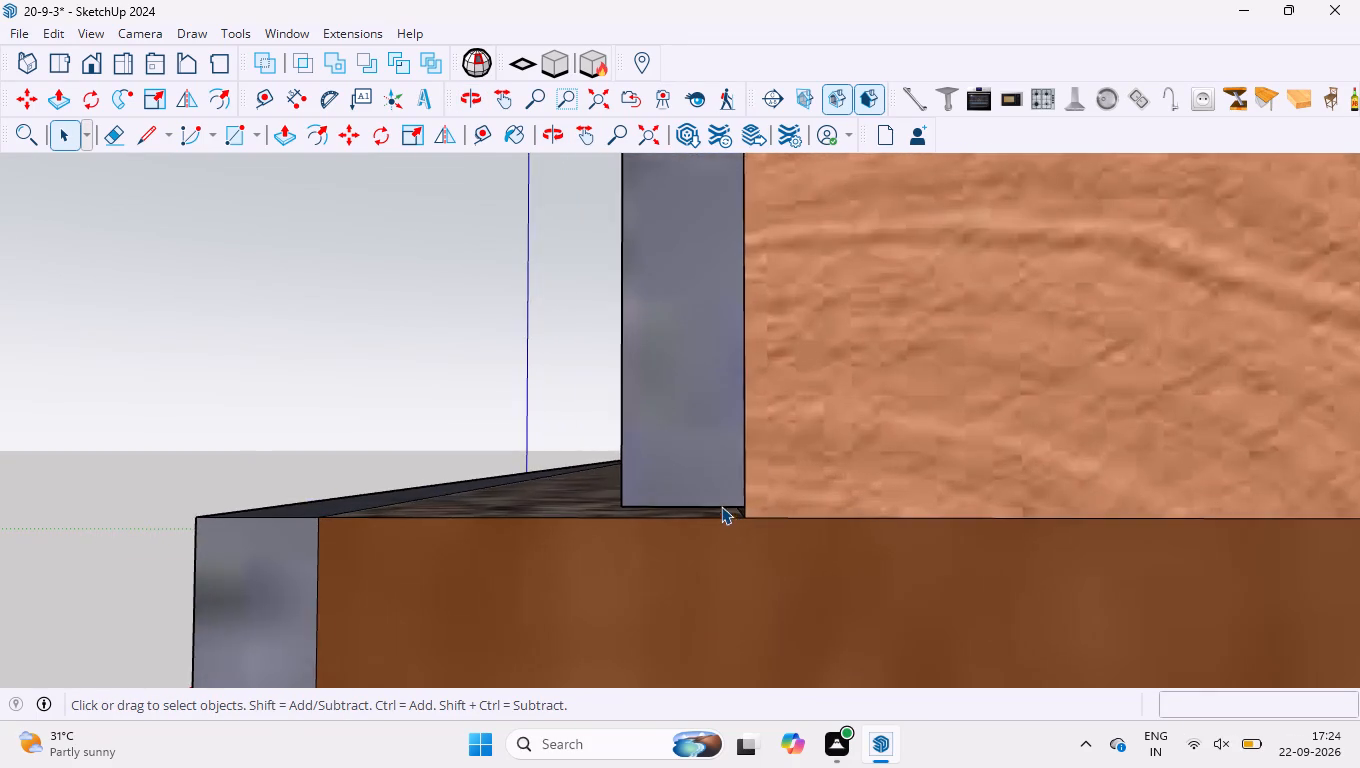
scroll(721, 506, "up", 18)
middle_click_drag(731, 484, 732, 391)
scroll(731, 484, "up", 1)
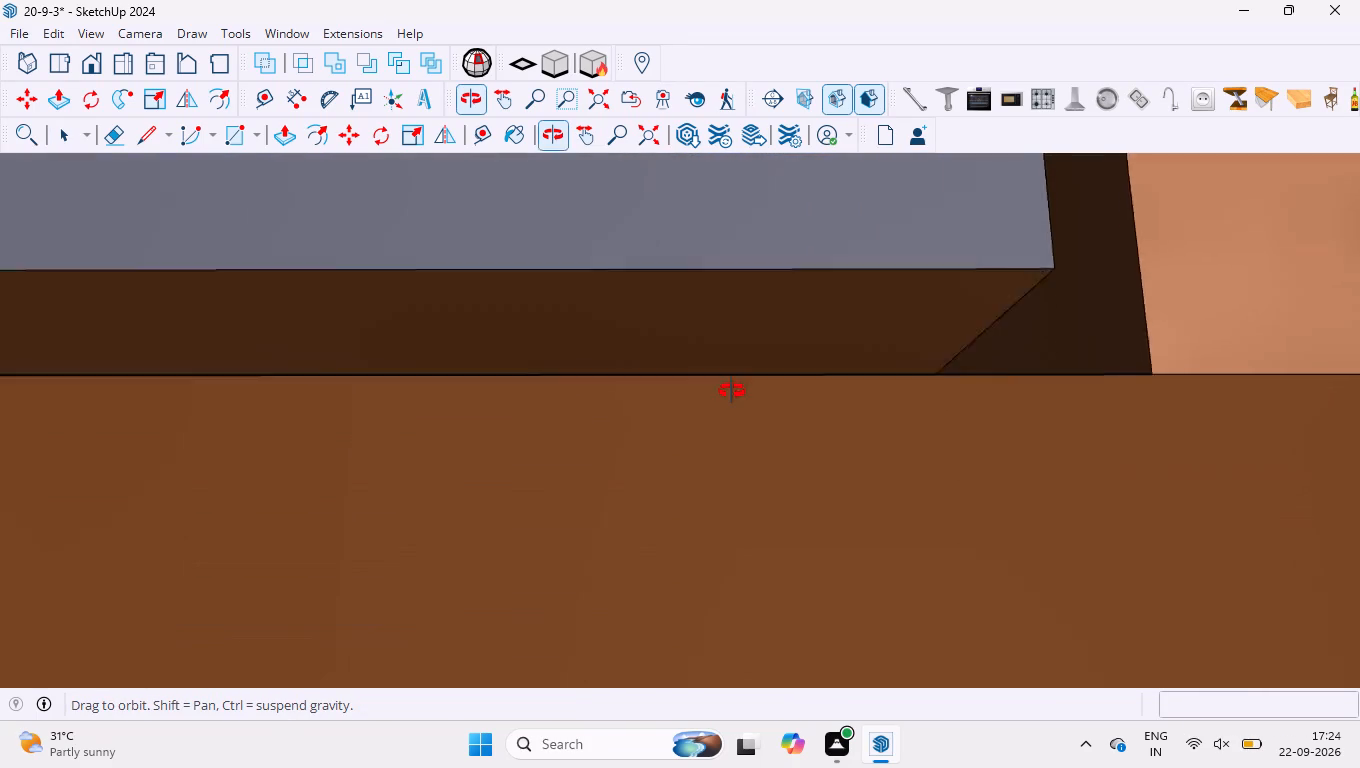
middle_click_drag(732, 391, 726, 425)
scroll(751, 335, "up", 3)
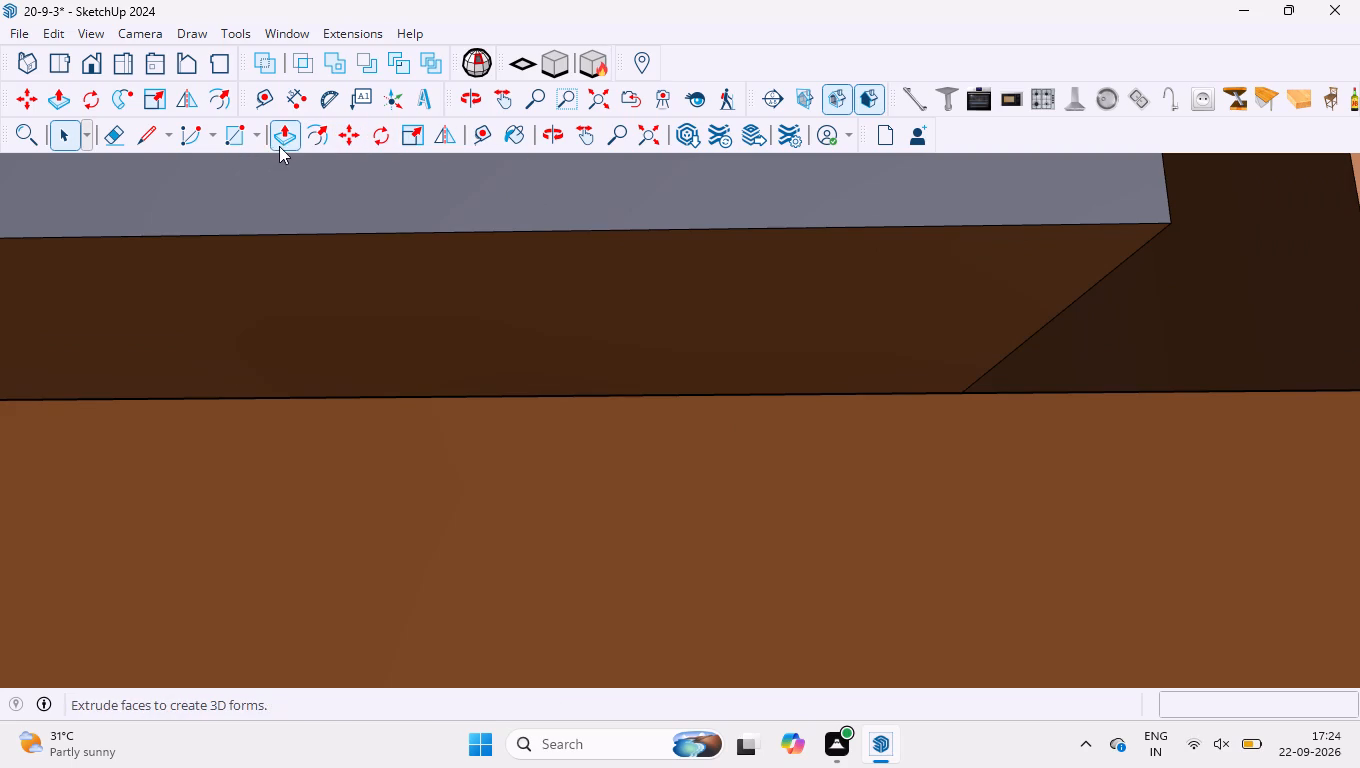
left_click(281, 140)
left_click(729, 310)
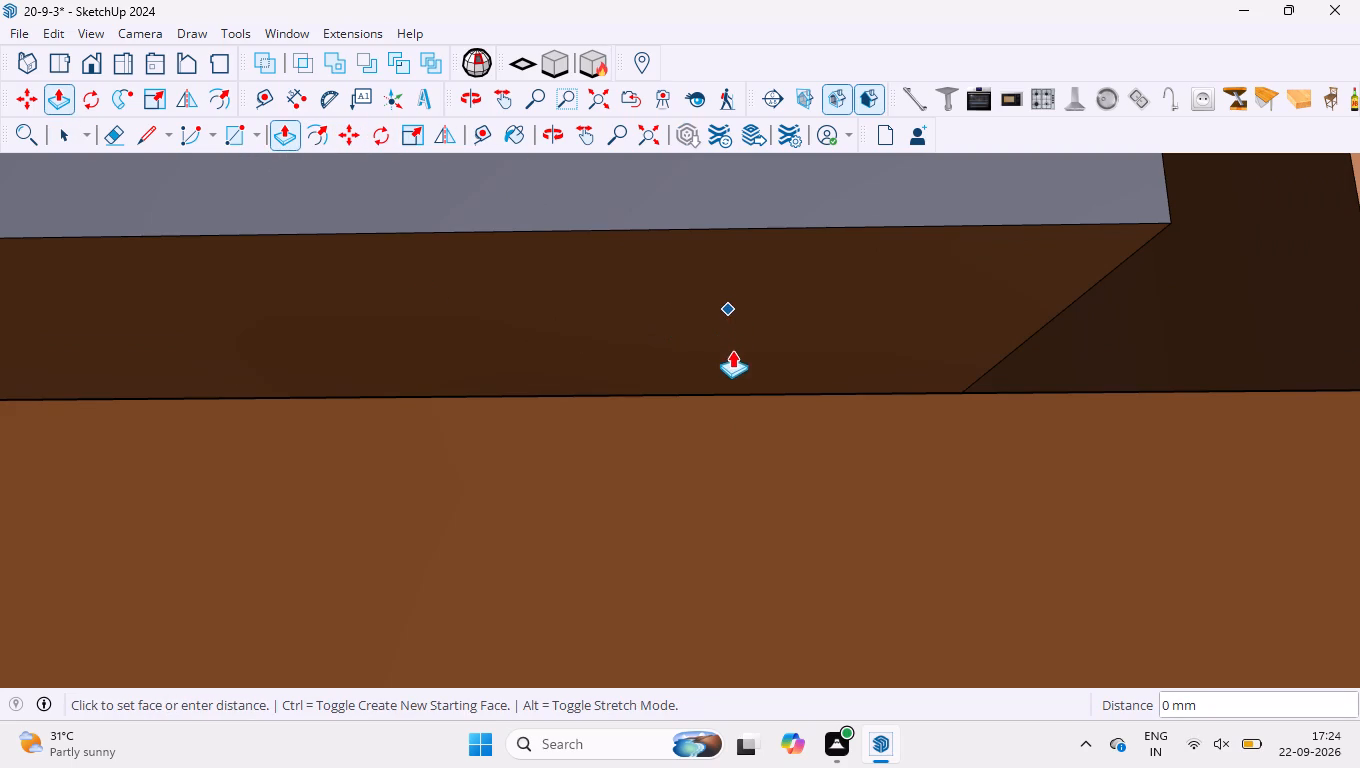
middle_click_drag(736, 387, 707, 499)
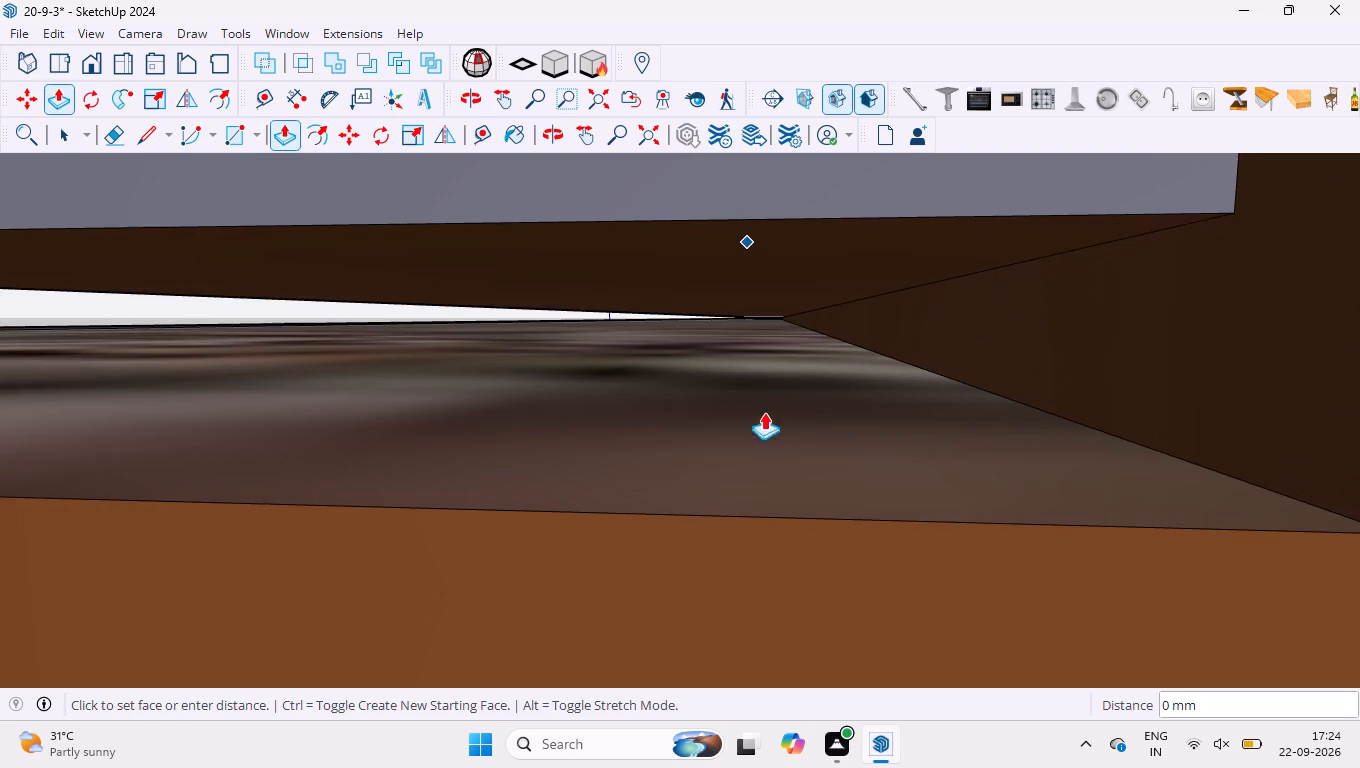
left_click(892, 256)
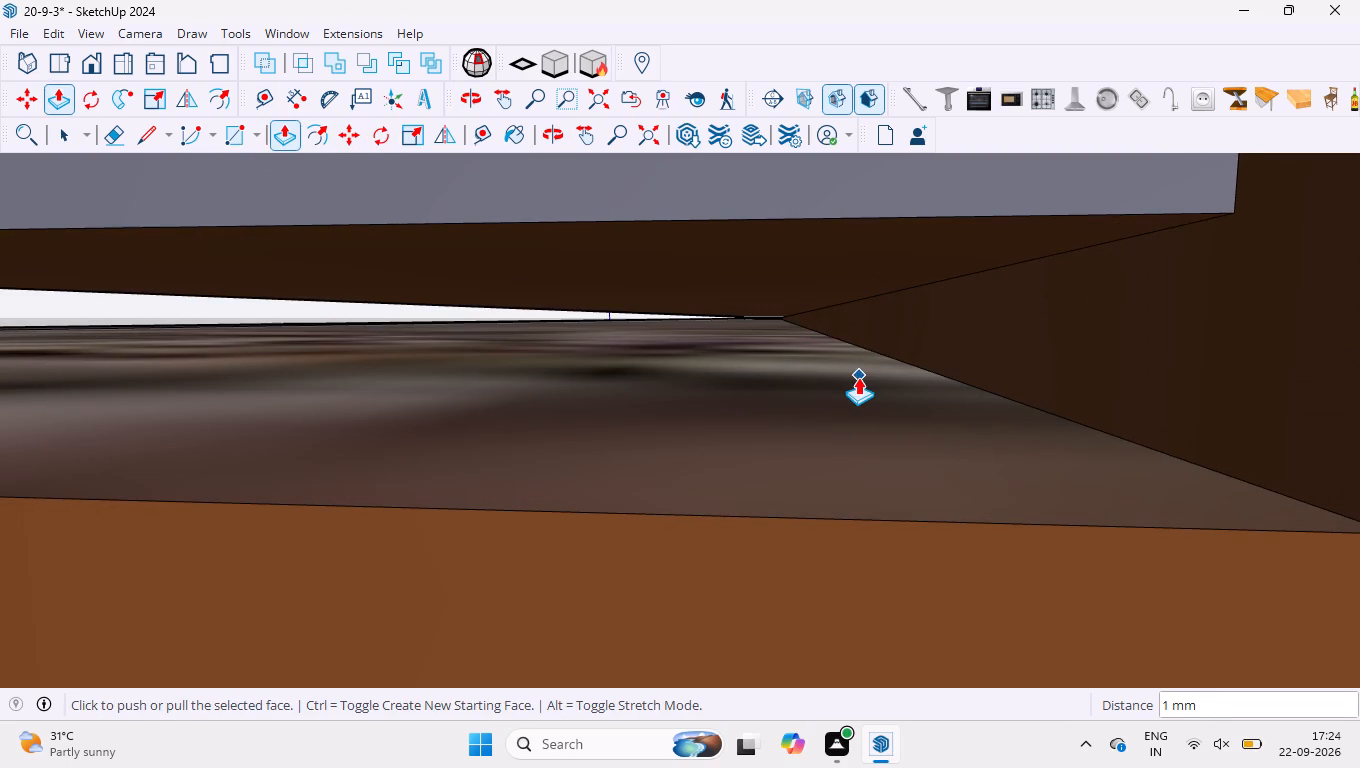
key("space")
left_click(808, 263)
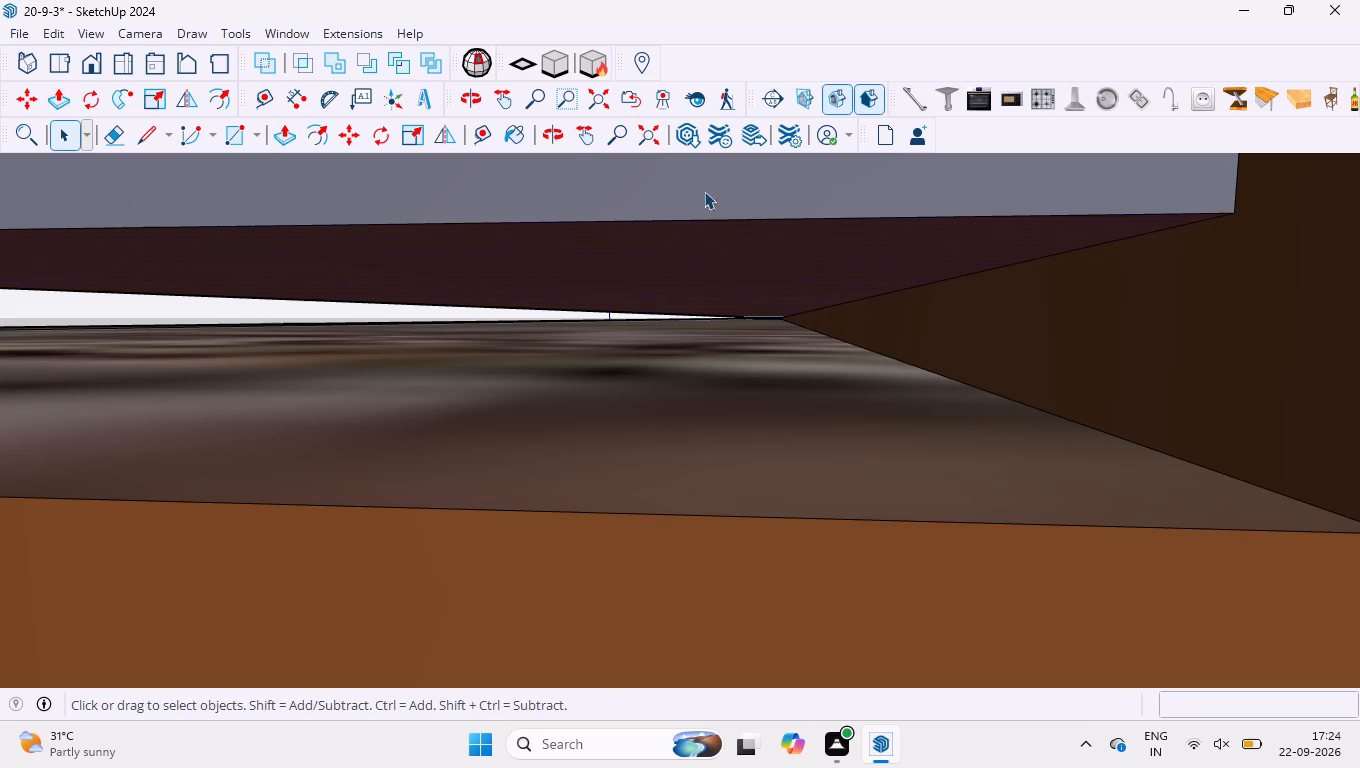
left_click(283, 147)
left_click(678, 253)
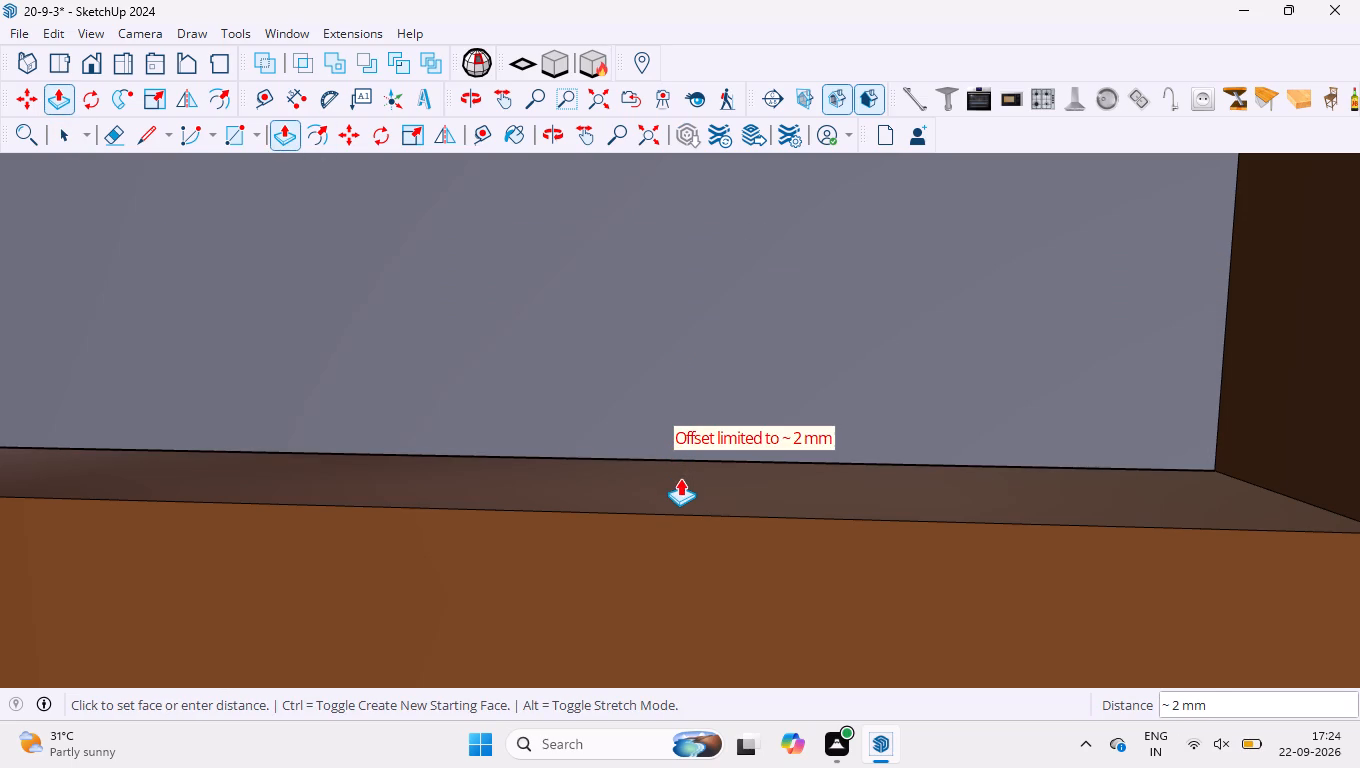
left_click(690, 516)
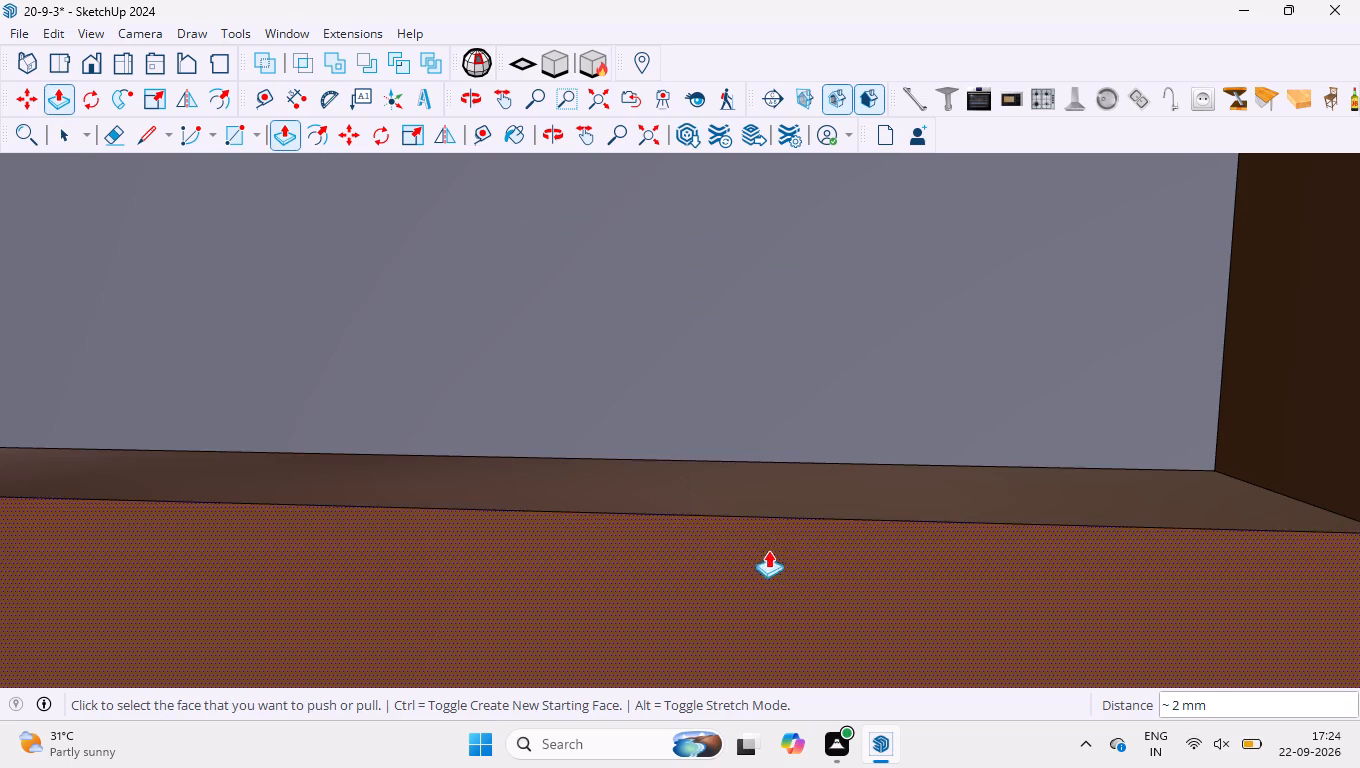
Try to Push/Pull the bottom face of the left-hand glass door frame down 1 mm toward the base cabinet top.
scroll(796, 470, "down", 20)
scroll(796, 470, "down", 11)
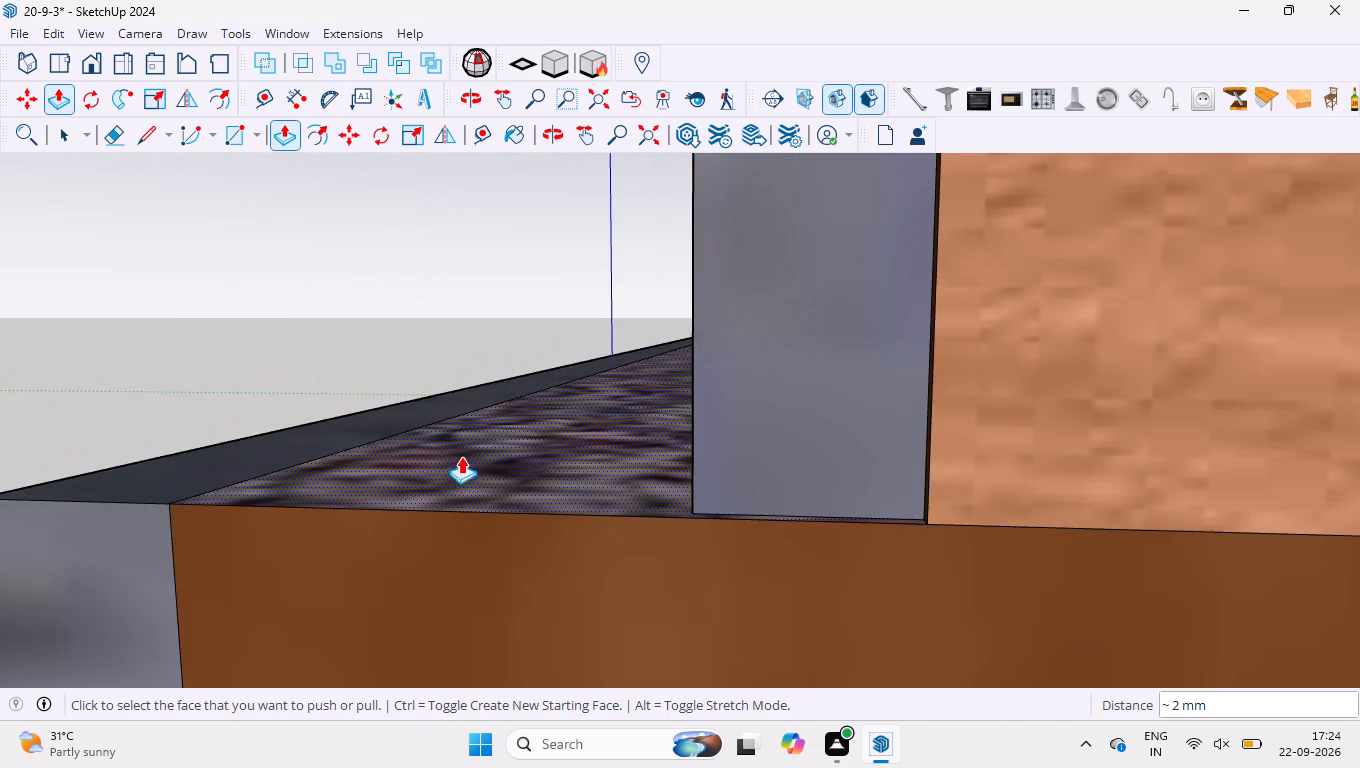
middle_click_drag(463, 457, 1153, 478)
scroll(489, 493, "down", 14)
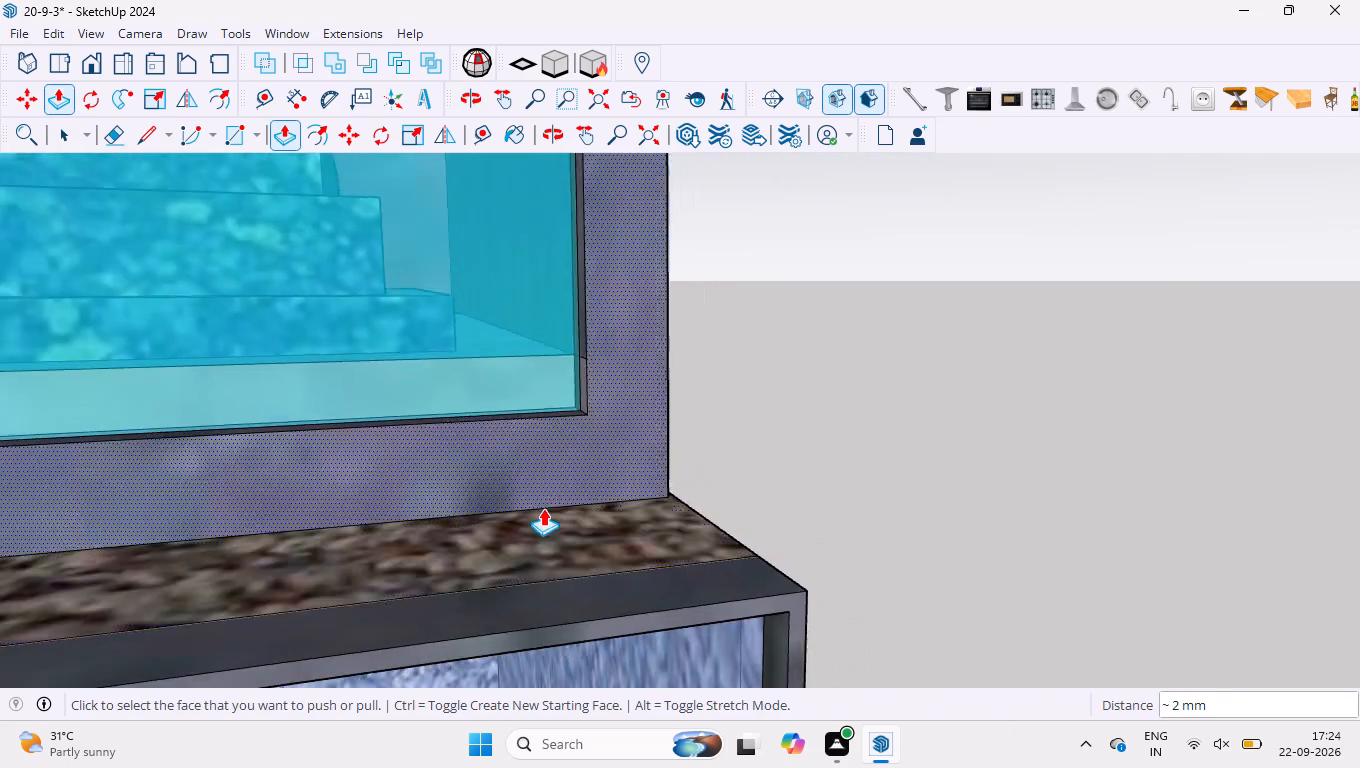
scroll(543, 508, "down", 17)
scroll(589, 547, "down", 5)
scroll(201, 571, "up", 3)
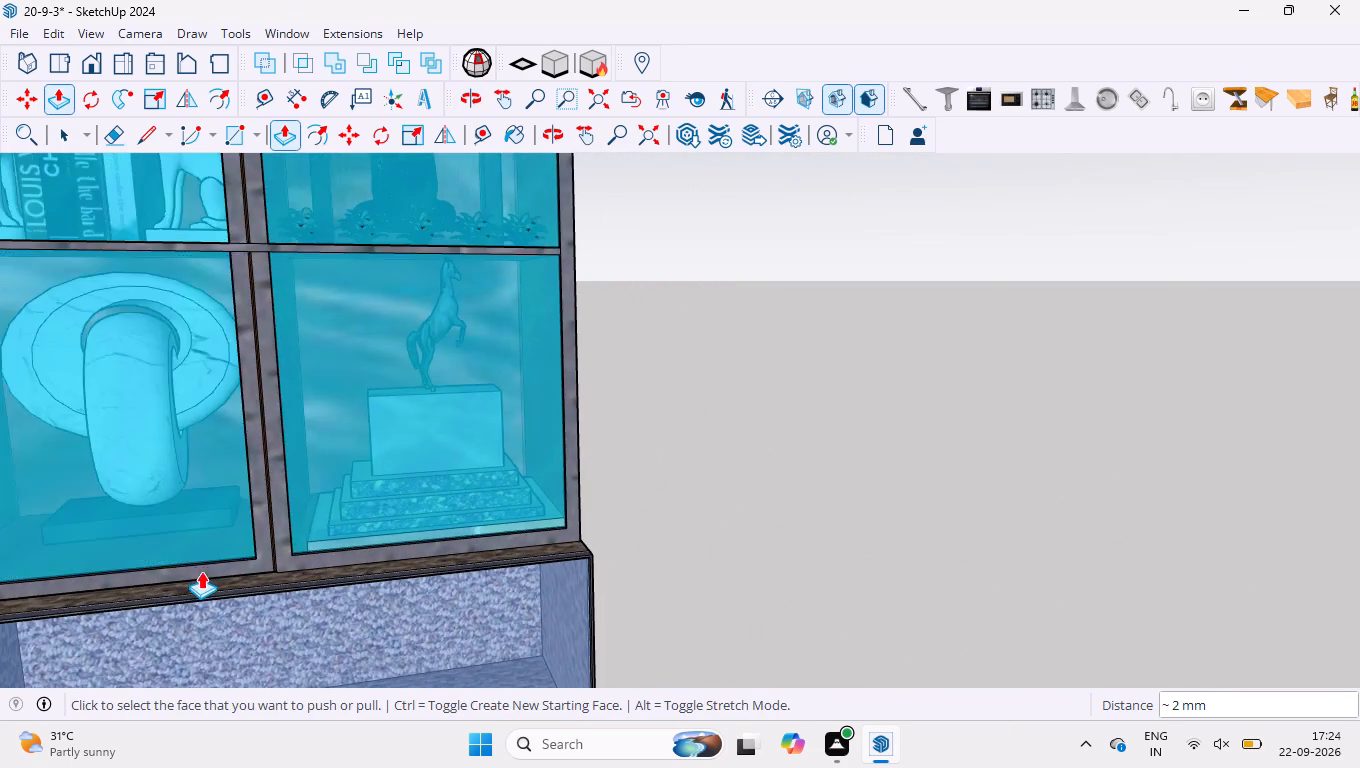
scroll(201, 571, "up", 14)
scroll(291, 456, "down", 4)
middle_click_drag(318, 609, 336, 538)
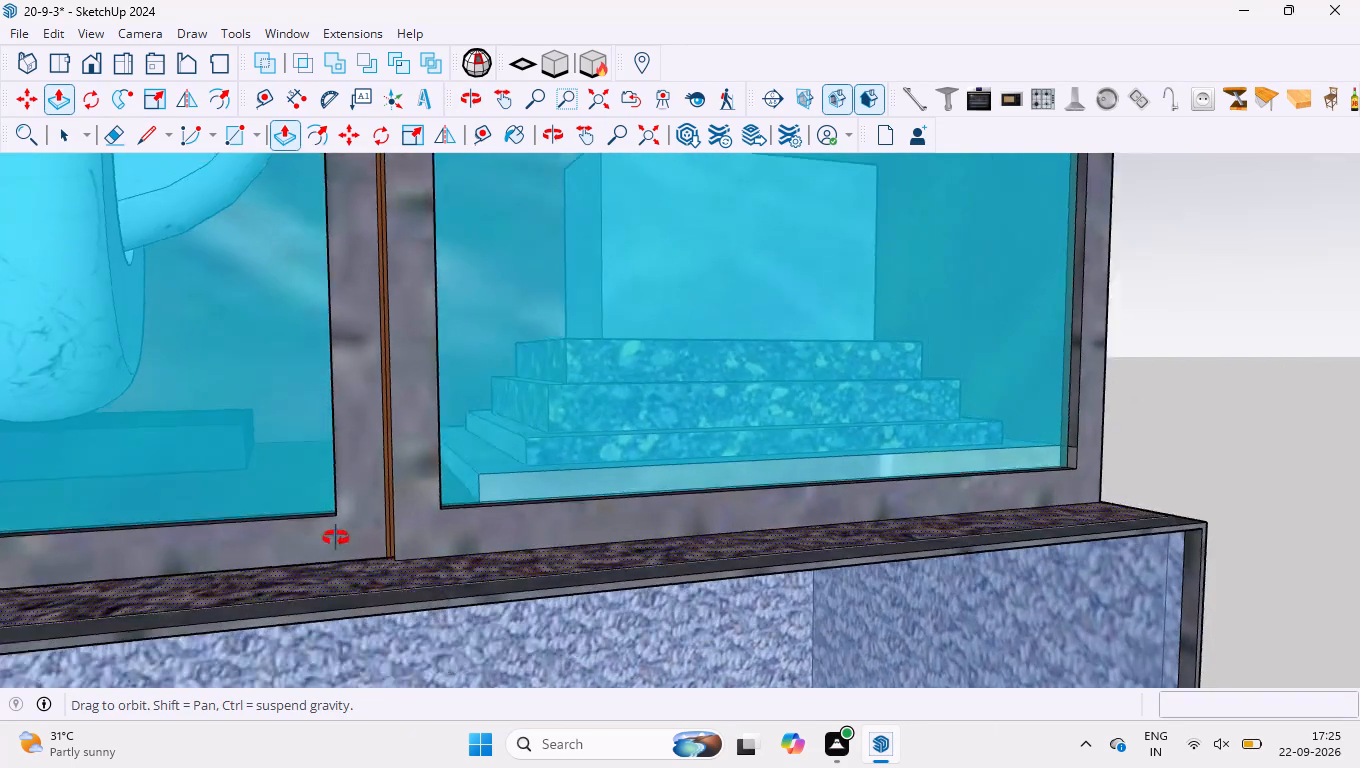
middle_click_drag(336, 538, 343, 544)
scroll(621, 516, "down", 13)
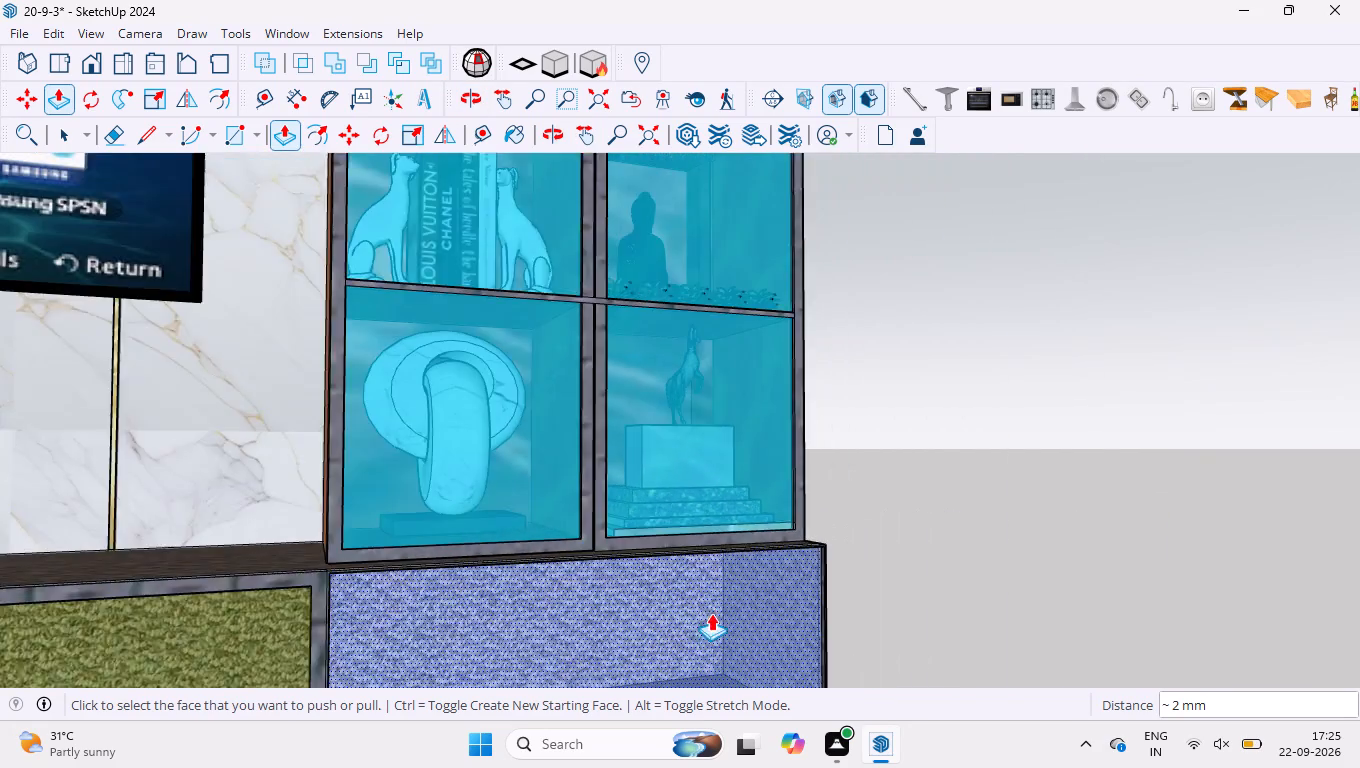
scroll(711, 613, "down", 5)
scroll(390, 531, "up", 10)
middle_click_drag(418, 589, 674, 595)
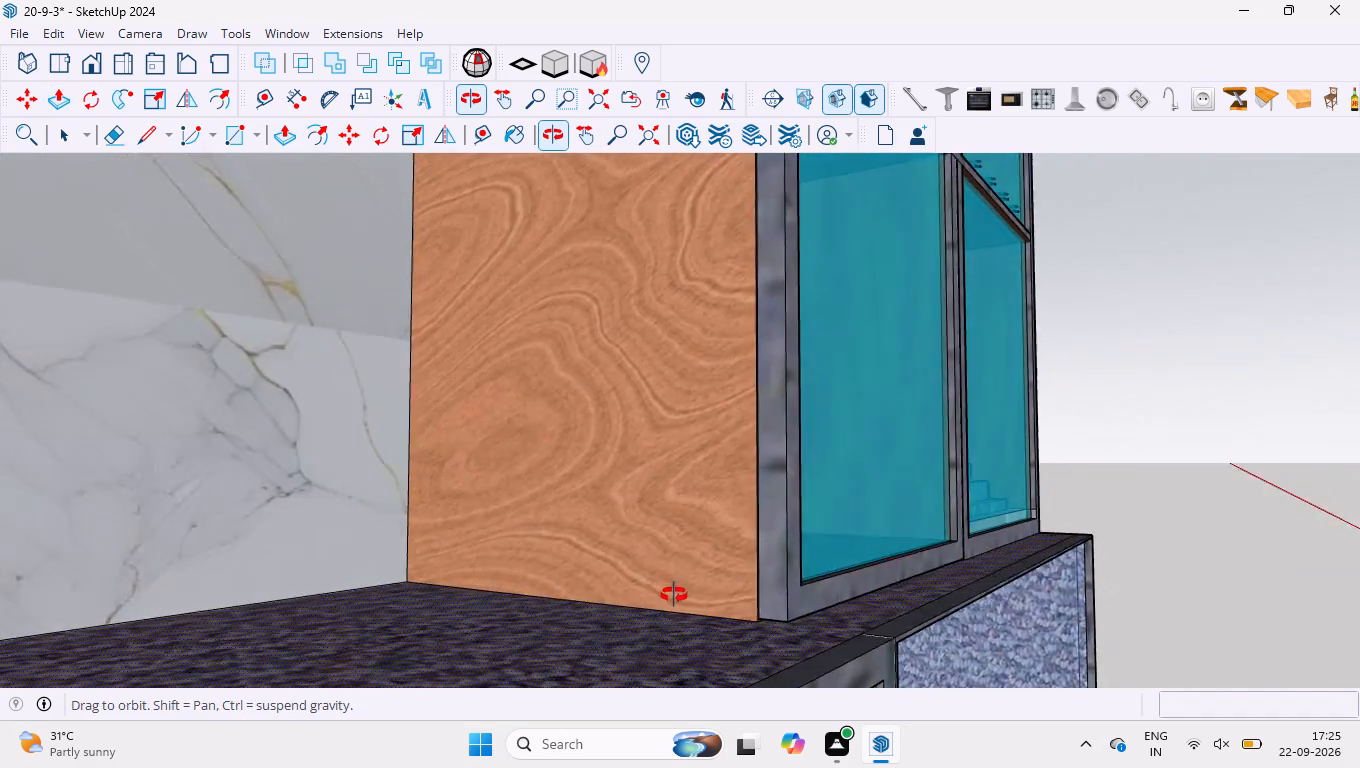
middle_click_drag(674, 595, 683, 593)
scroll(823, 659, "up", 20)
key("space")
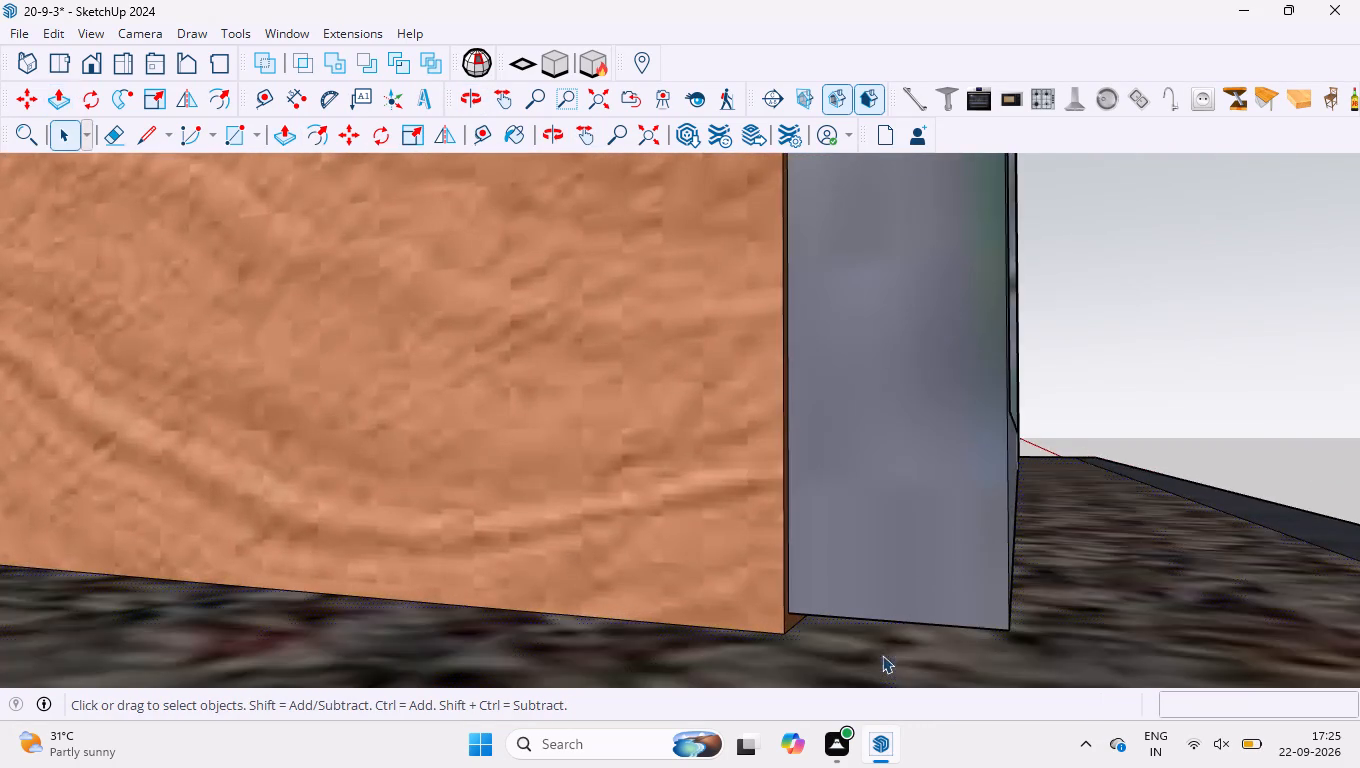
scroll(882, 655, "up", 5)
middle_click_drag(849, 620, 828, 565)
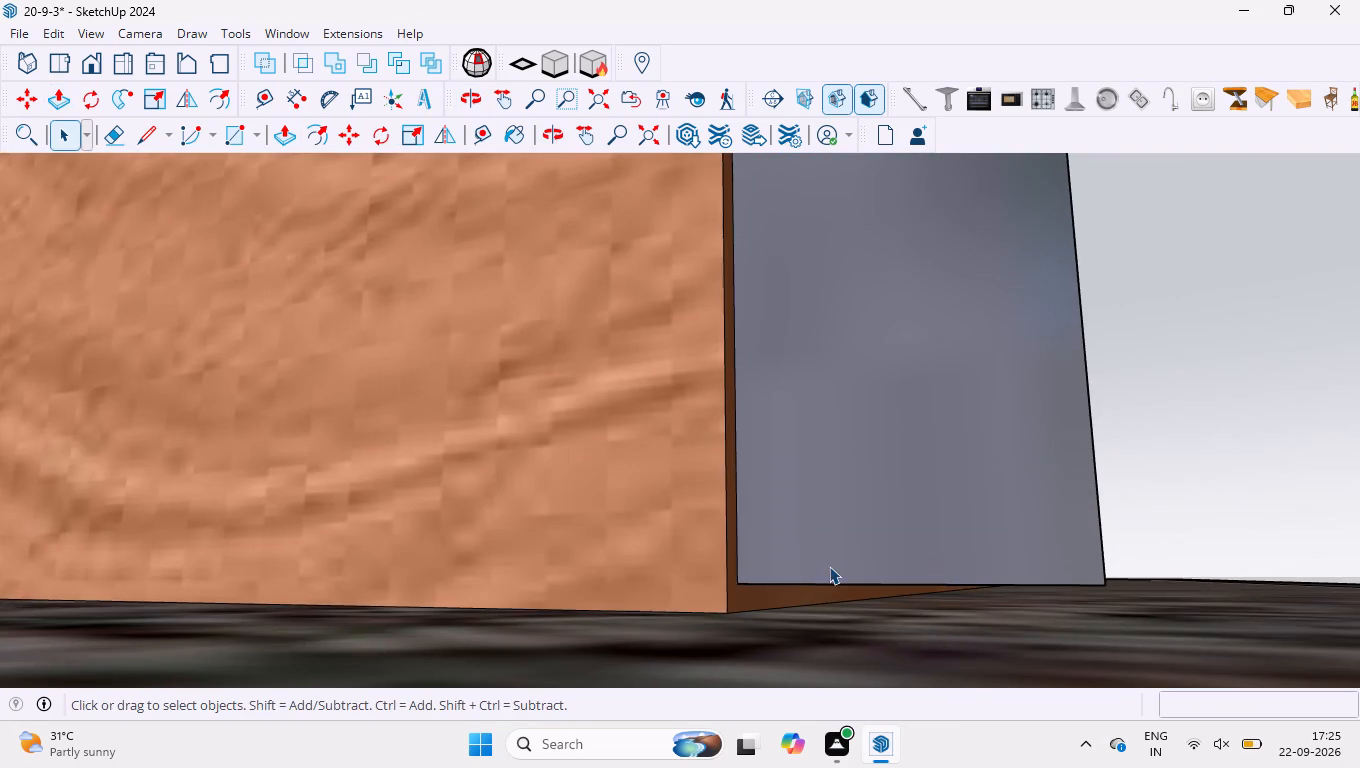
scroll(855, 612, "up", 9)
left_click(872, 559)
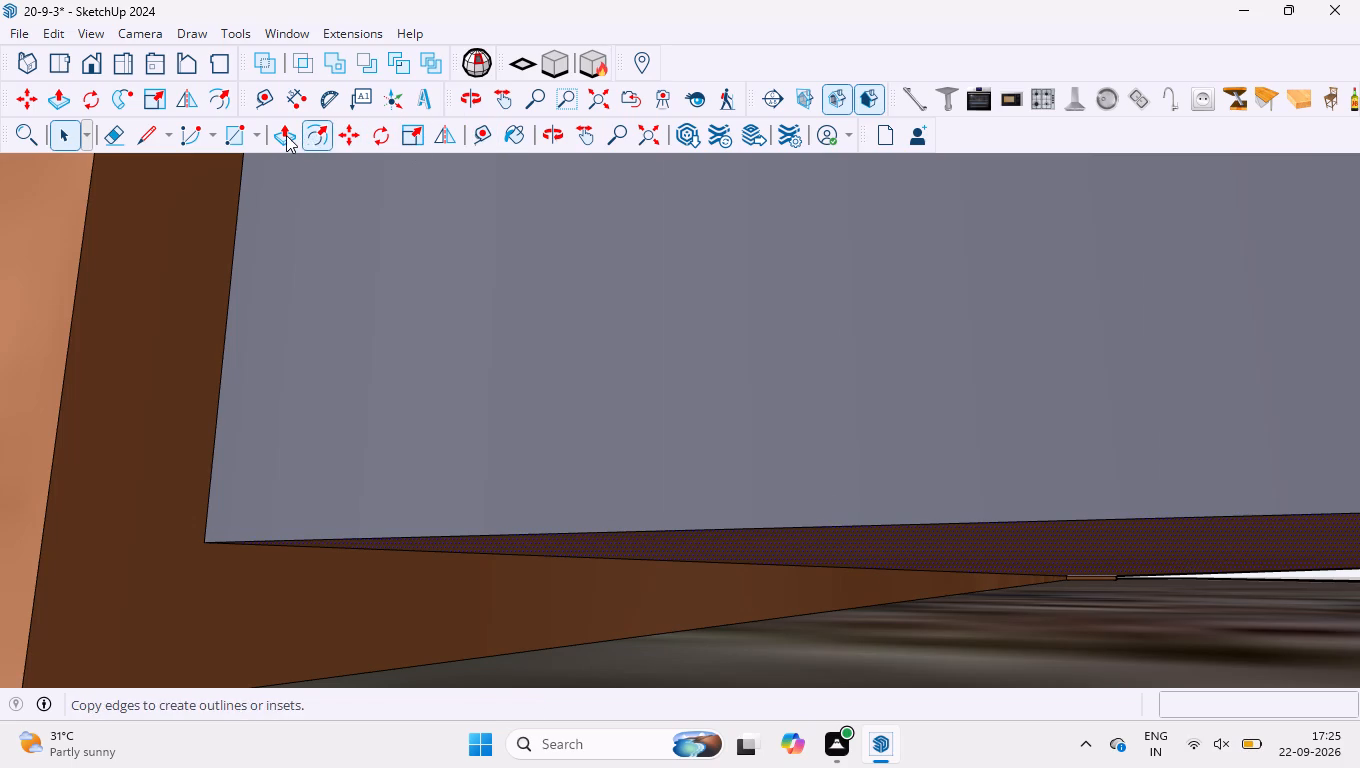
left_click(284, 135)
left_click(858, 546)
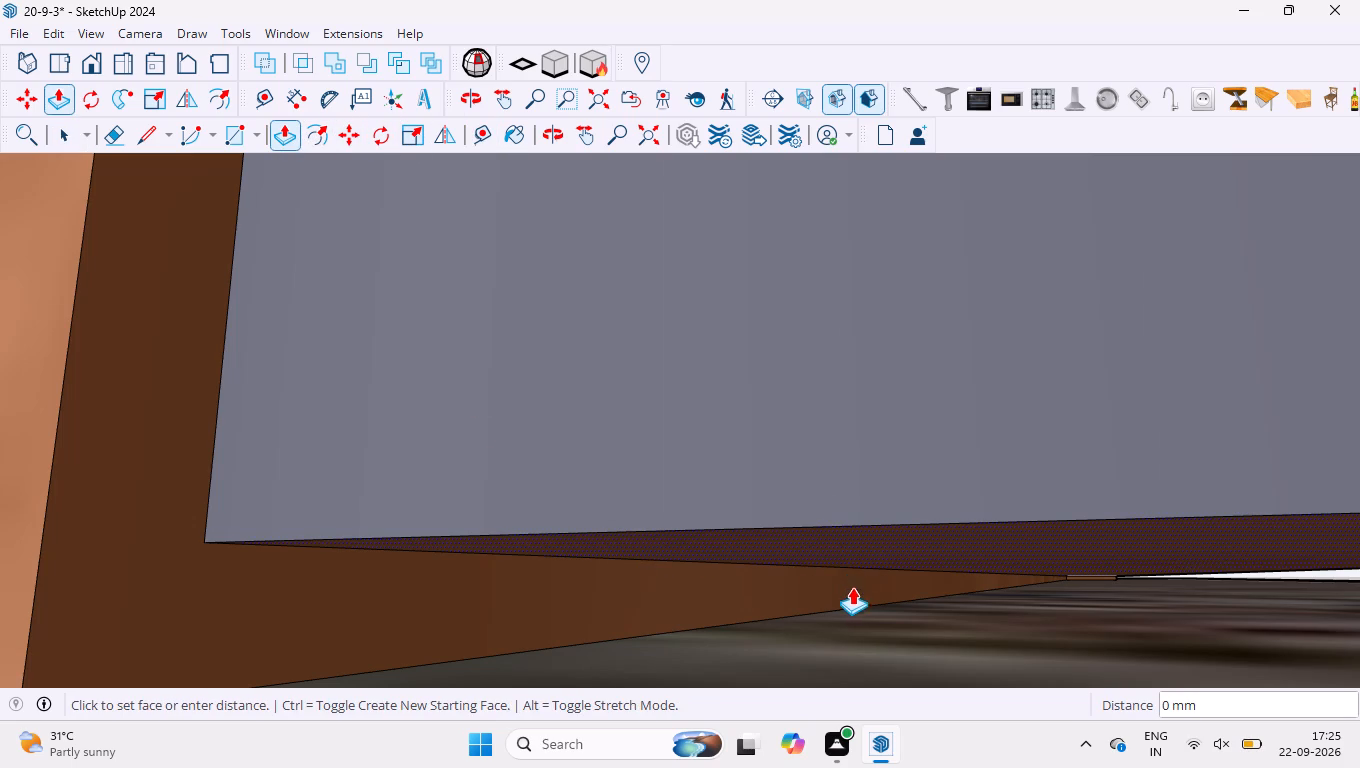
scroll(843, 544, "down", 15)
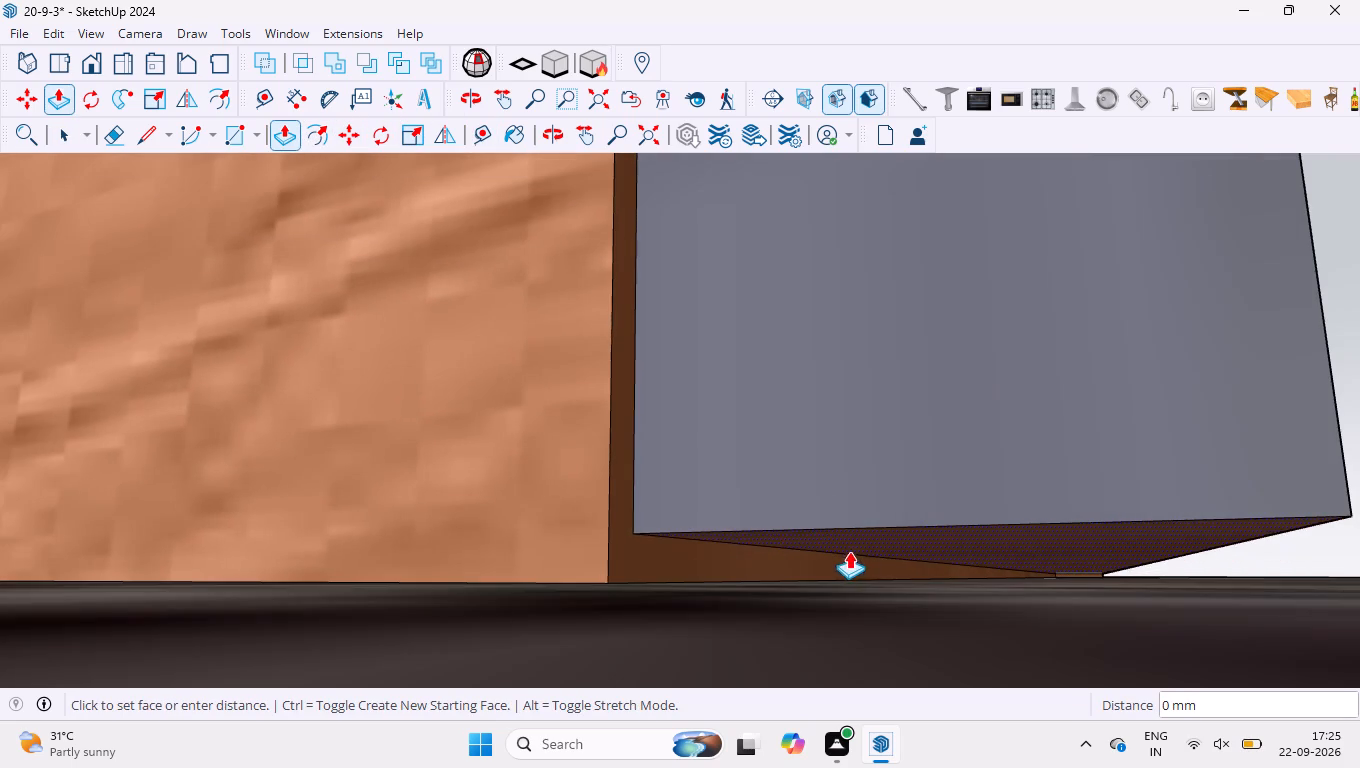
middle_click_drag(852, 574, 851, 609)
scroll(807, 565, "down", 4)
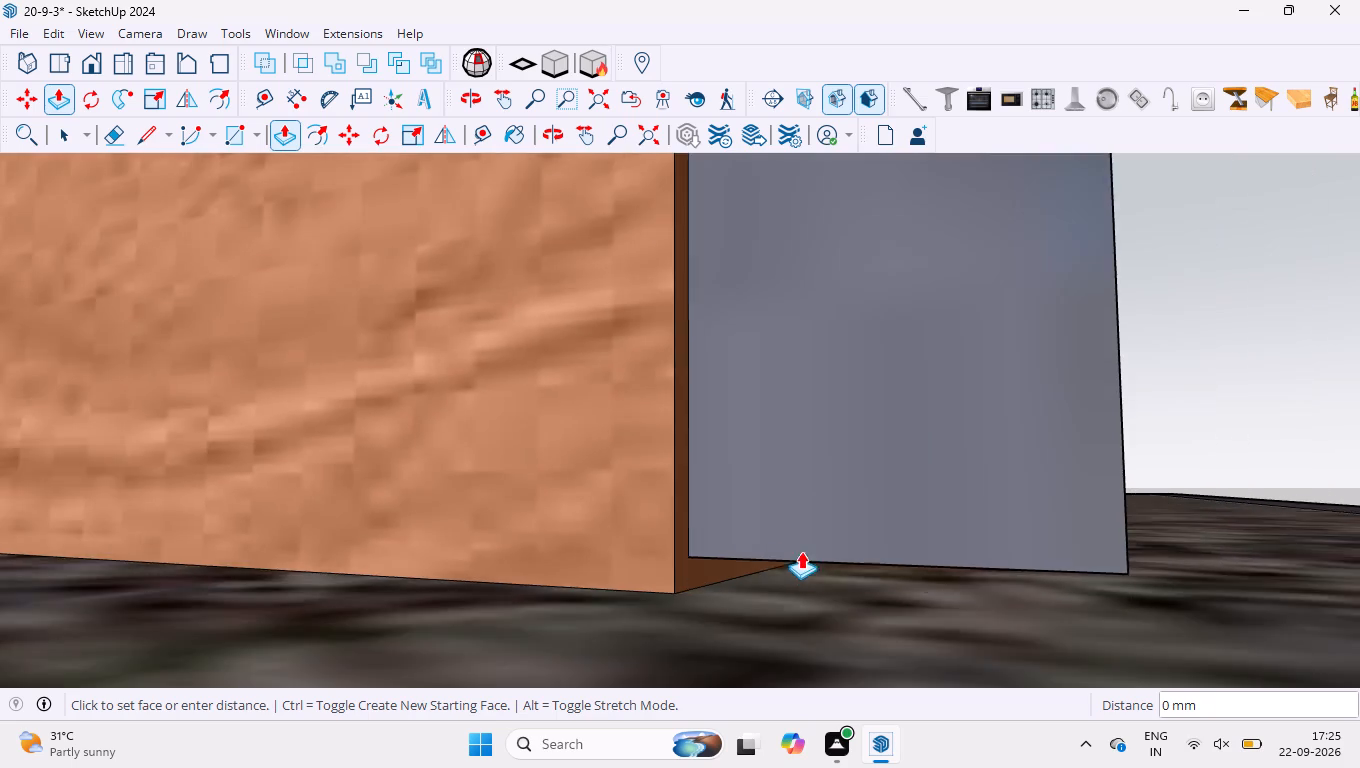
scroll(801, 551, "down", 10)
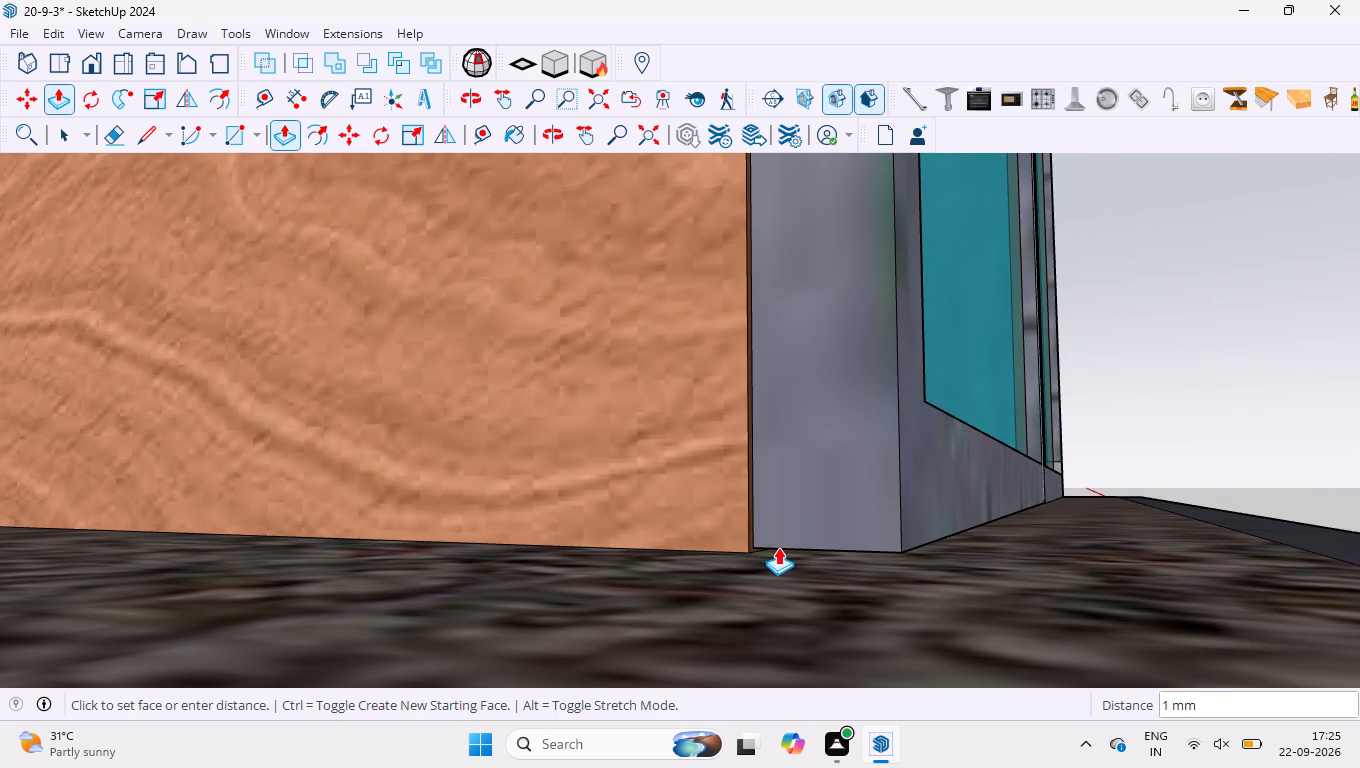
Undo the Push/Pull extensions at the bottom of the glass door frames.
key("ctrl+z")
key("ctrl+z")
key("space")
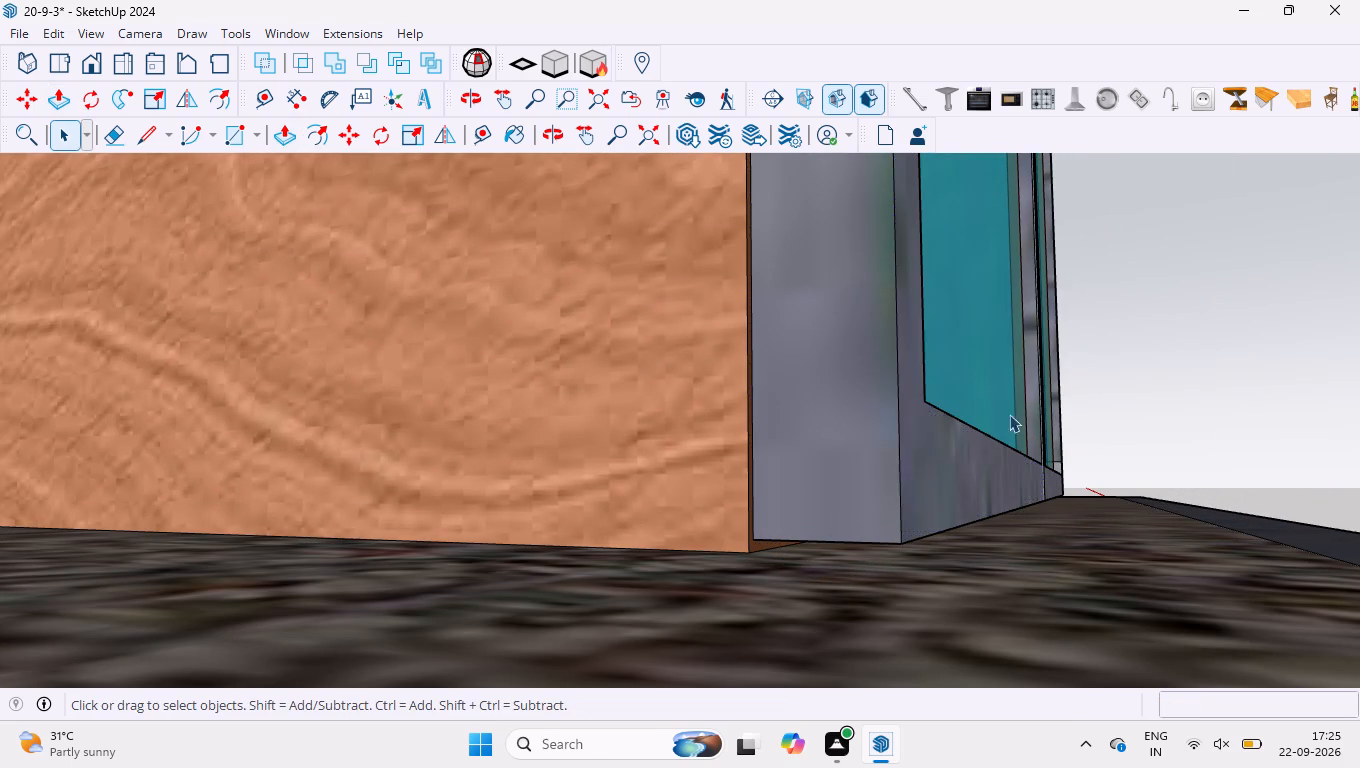
Examine the bottom edges and side corner of the glass door frames where they meet the base cabinet top and cabinet side.
scroll(1044, 468, "up", 4)
scroll(1172, 561, "up", 8)
middle_click_drag(1069, 493, 1051, 505)
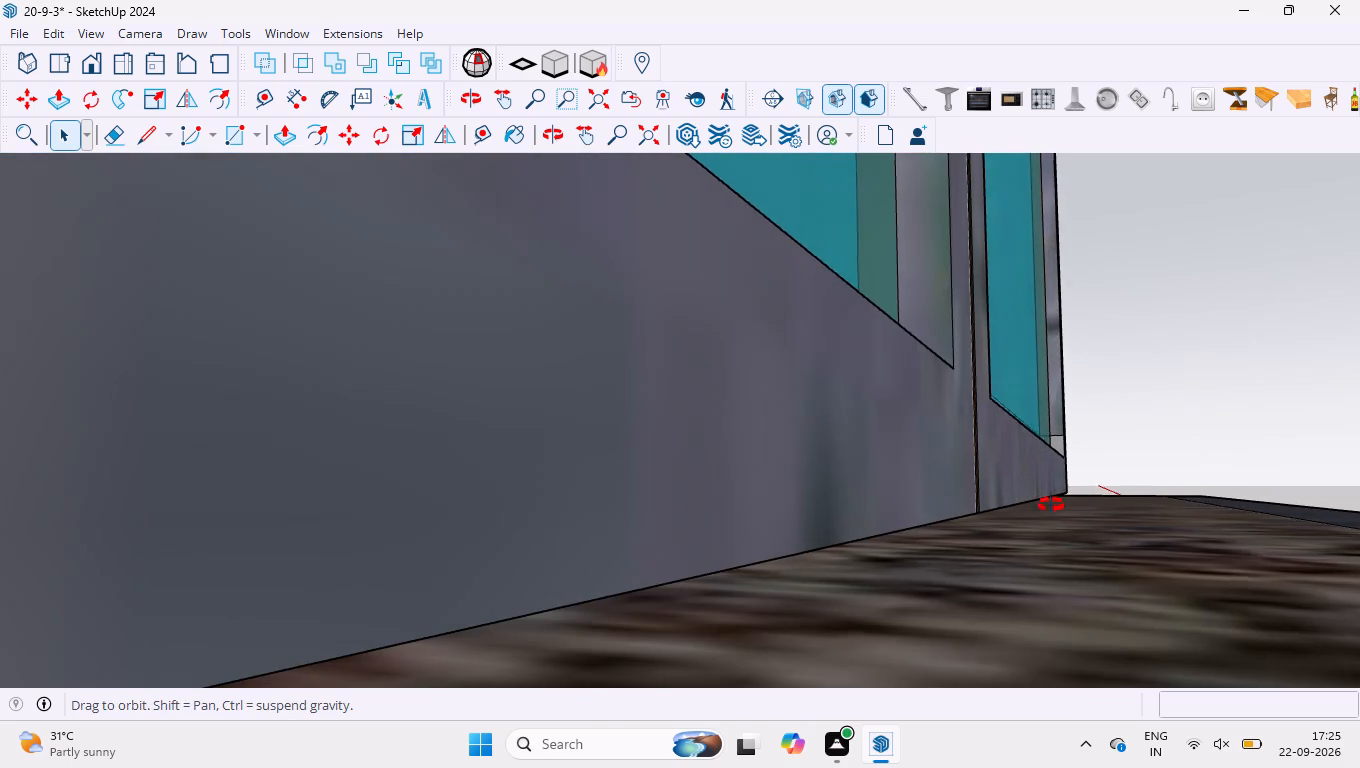
middle_click_drag(1051, 505, 880, 541)
scroll(806, 478, "down", 16)
scroll(547, 352, "down", 4)
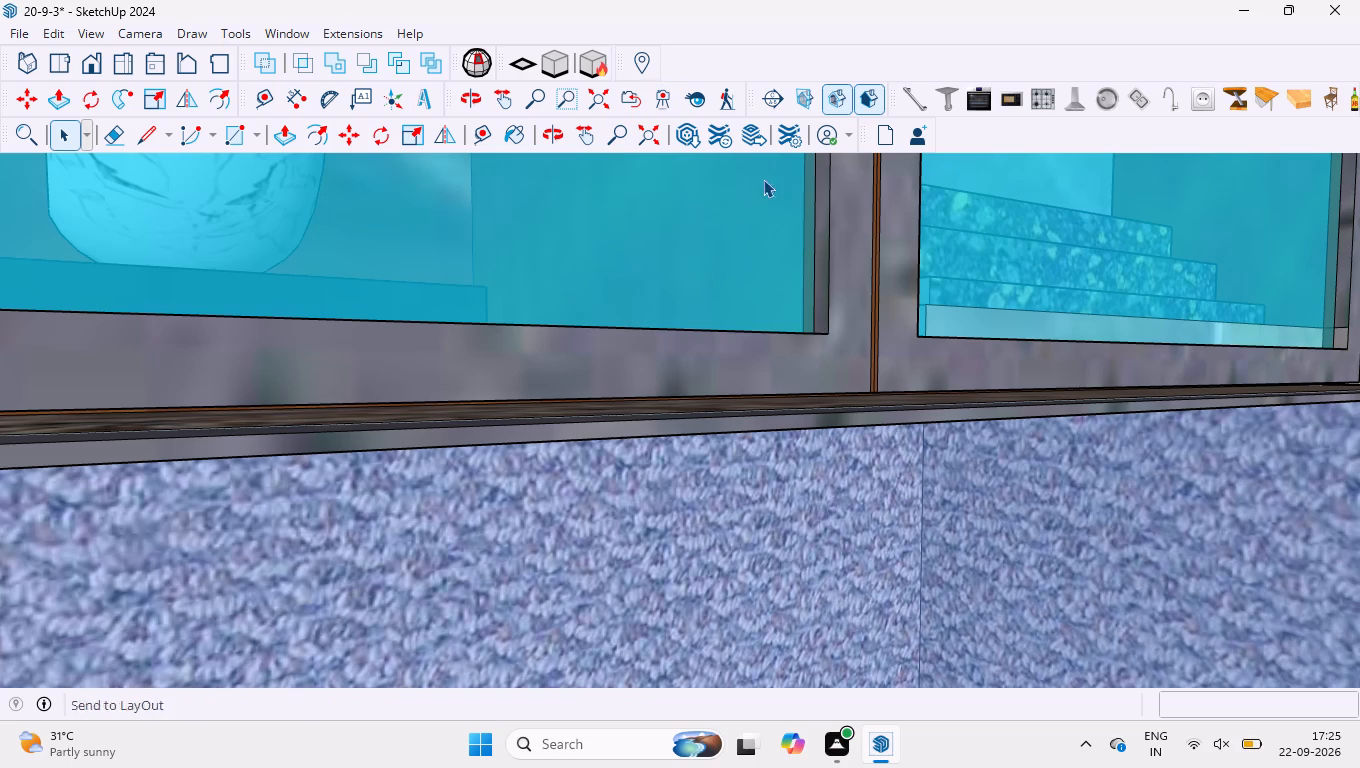
scroll(925, 404, "up", 13)
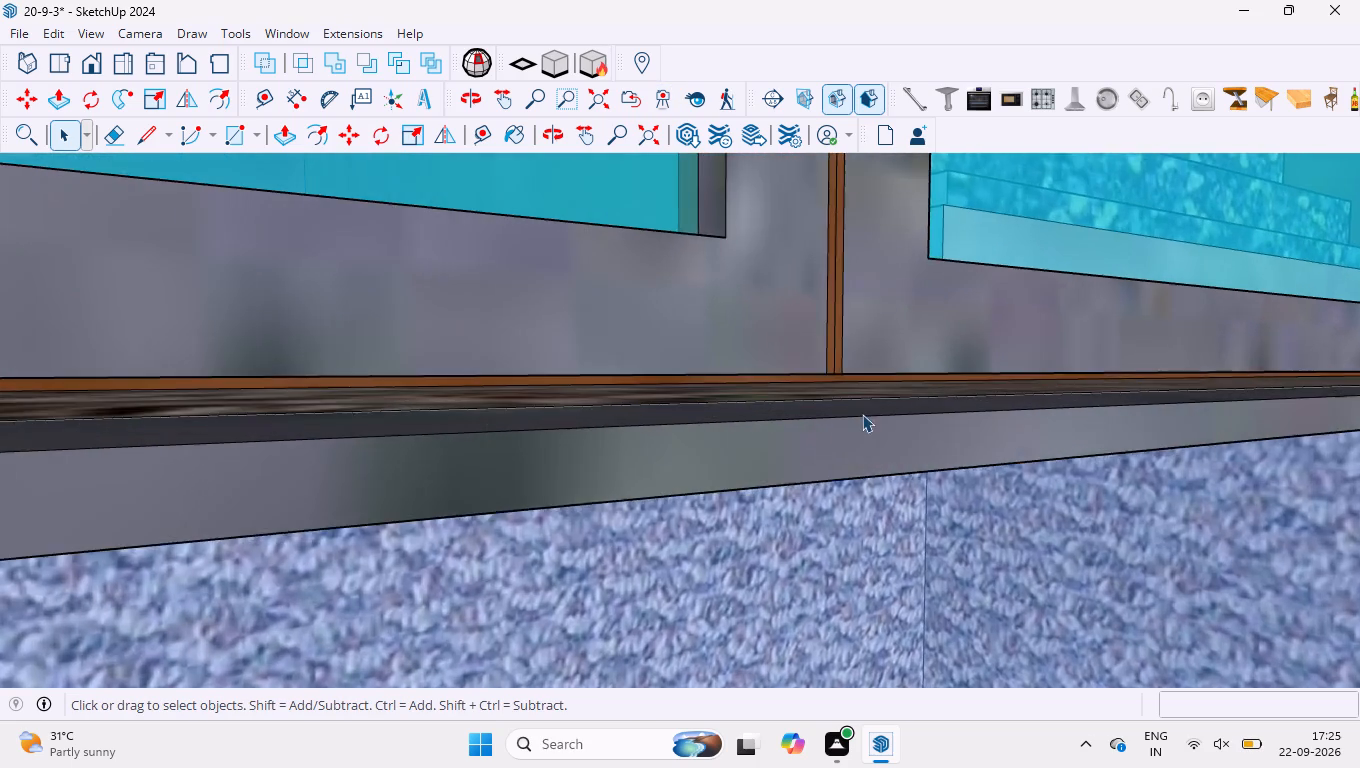
scroll(862, 414, "up", 3)
scroll(851, 391, "up", 20)
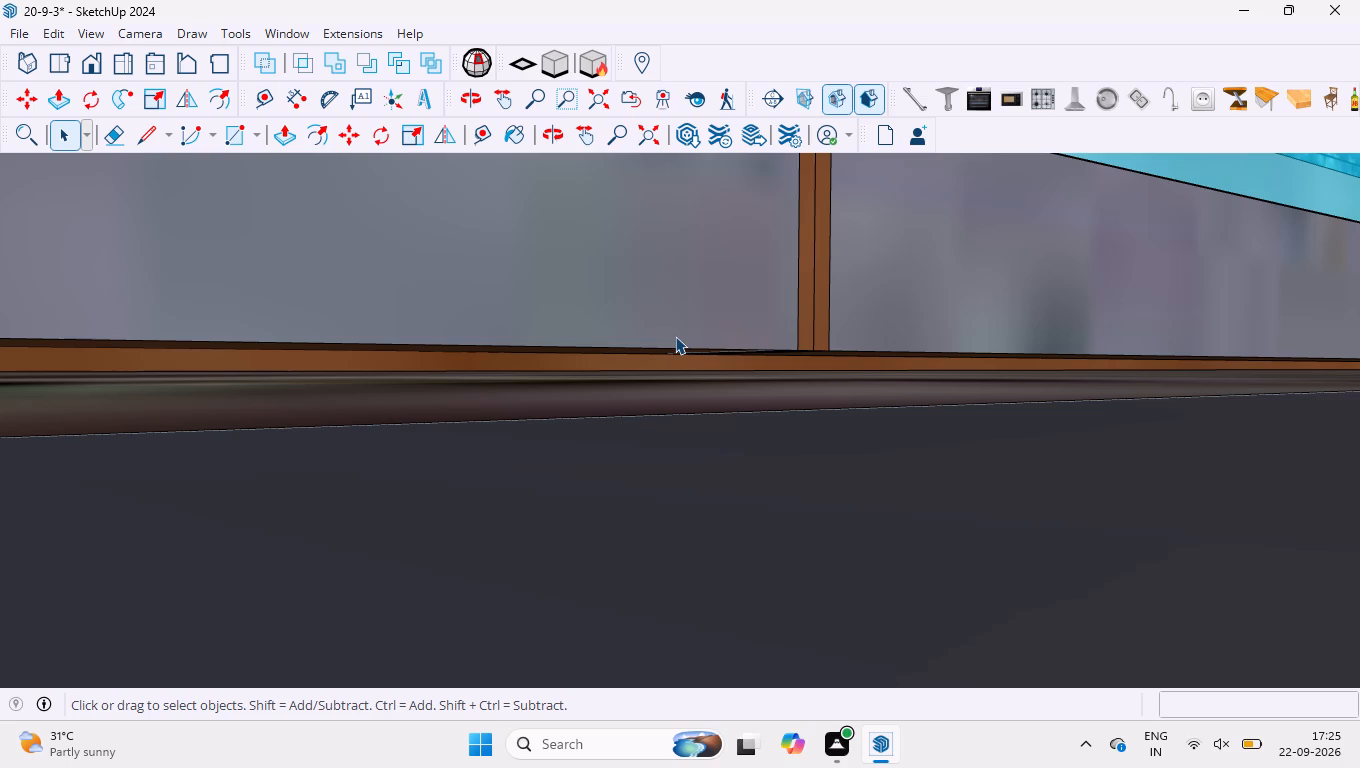
scroll(675, 336, "down", 8)
scroll(620, 377, "down", 18)
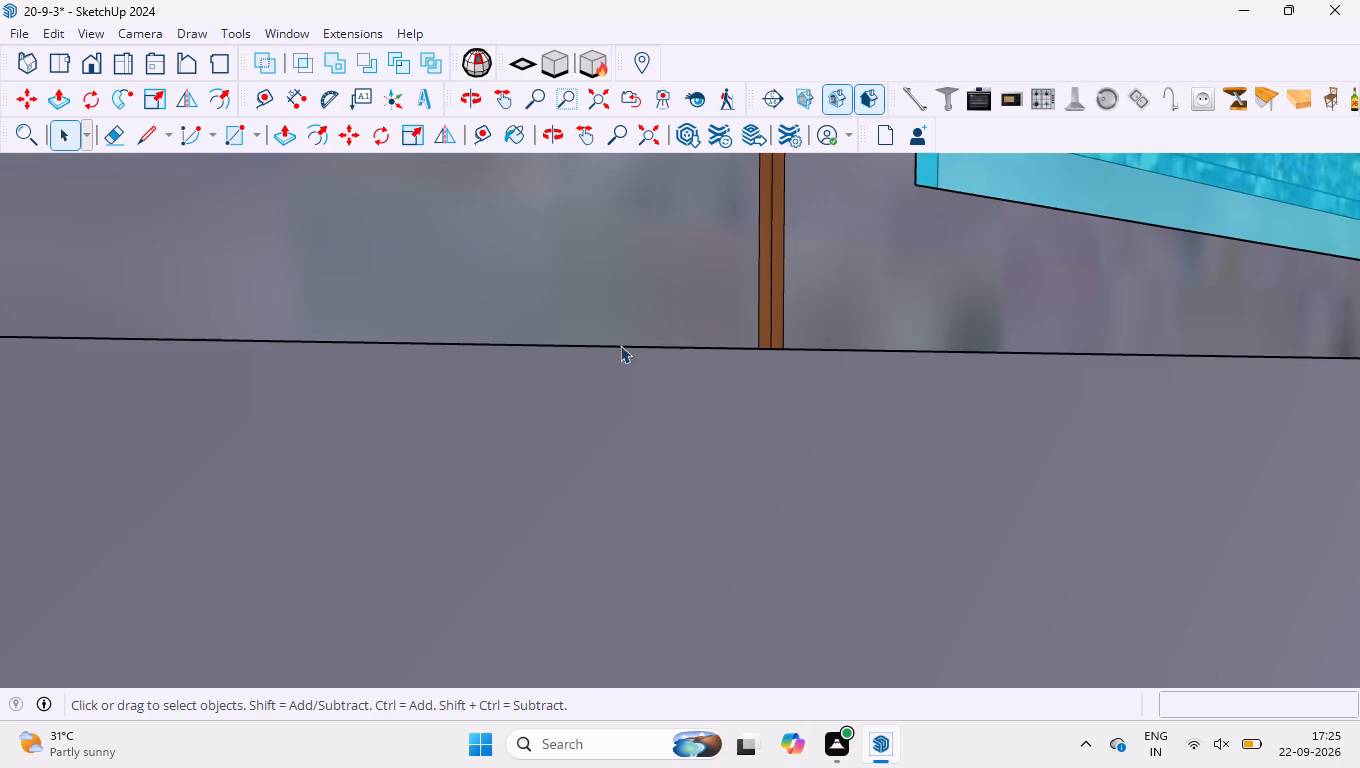
scroll(620, 345, "down", 20)
scroll(620, 345, "down", 19)
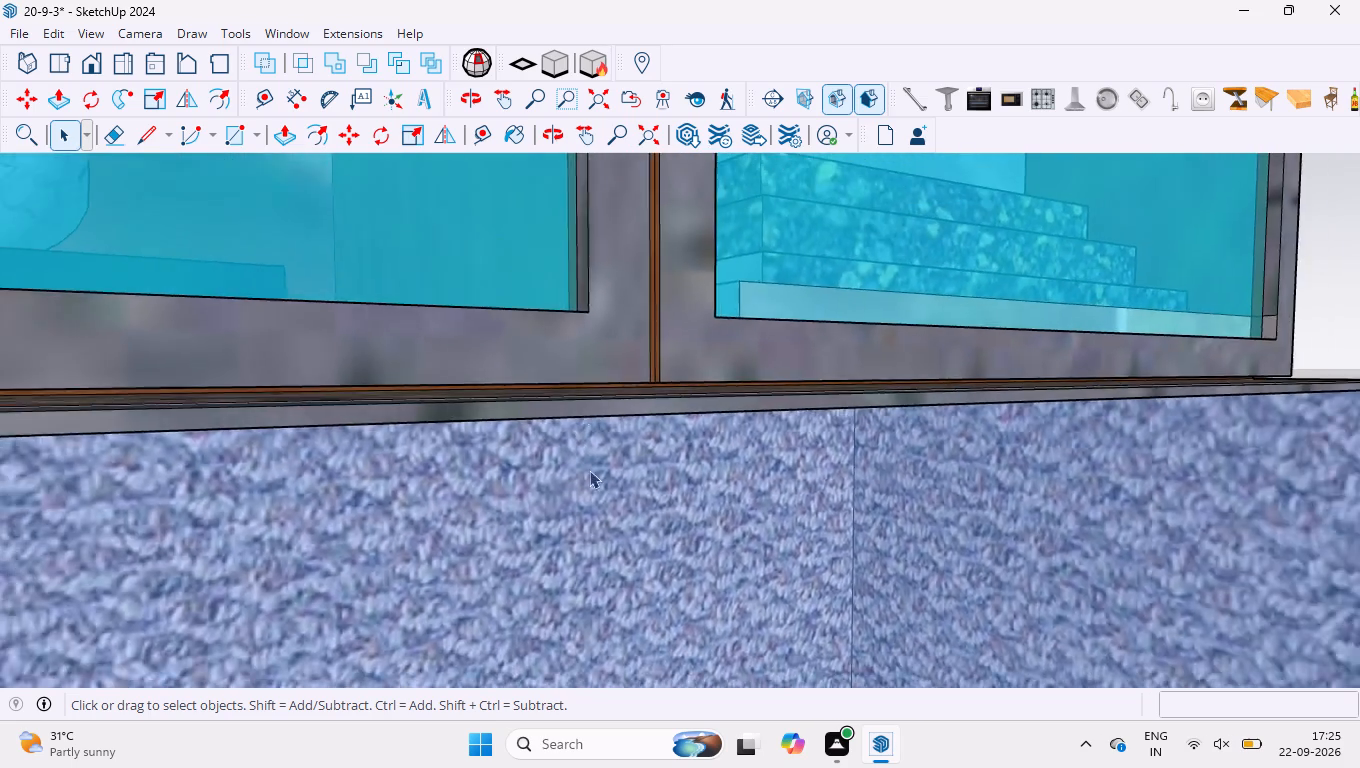
scroll(589, 470, "down", 7)
middle_click_drag(1260, 320, 528, 397)
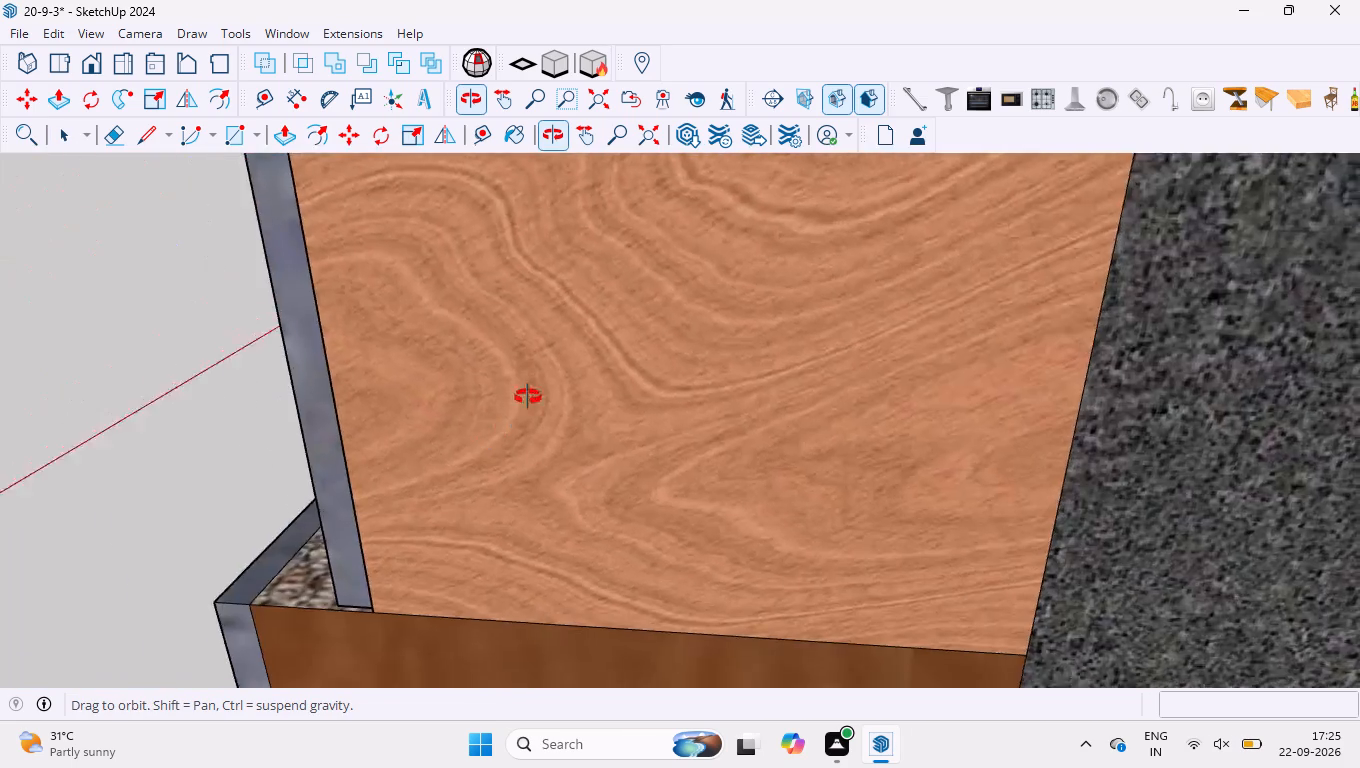
middle_click_drag(528, 397, 556, 357)
scroll(502, 447, "up", 17)
middle_click_drag(404, 507, 551, 413)
scroll(603, 420, "up", 4)
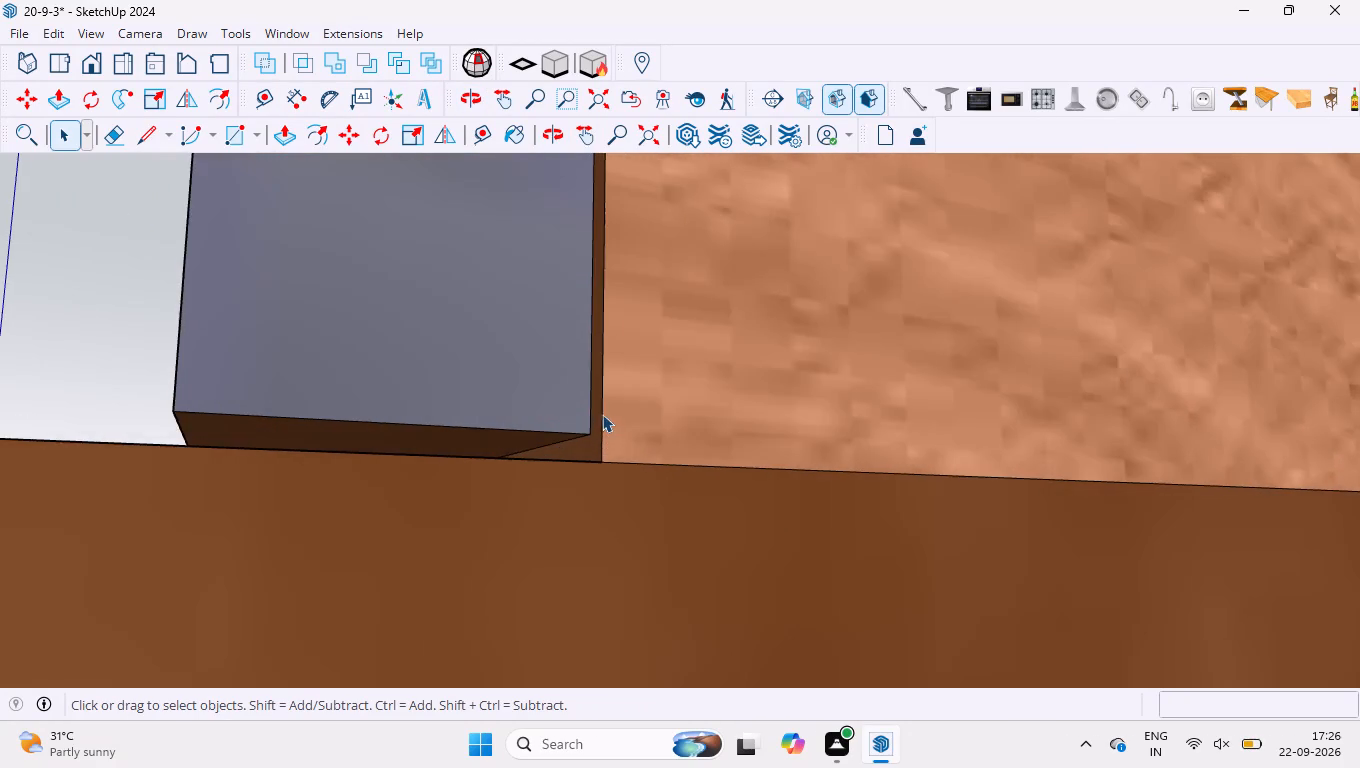
scroll(602, 414, "up", 20)
scroll(602, 414, "up", 3)
middle_click_drag(591, 434, 533, 444)
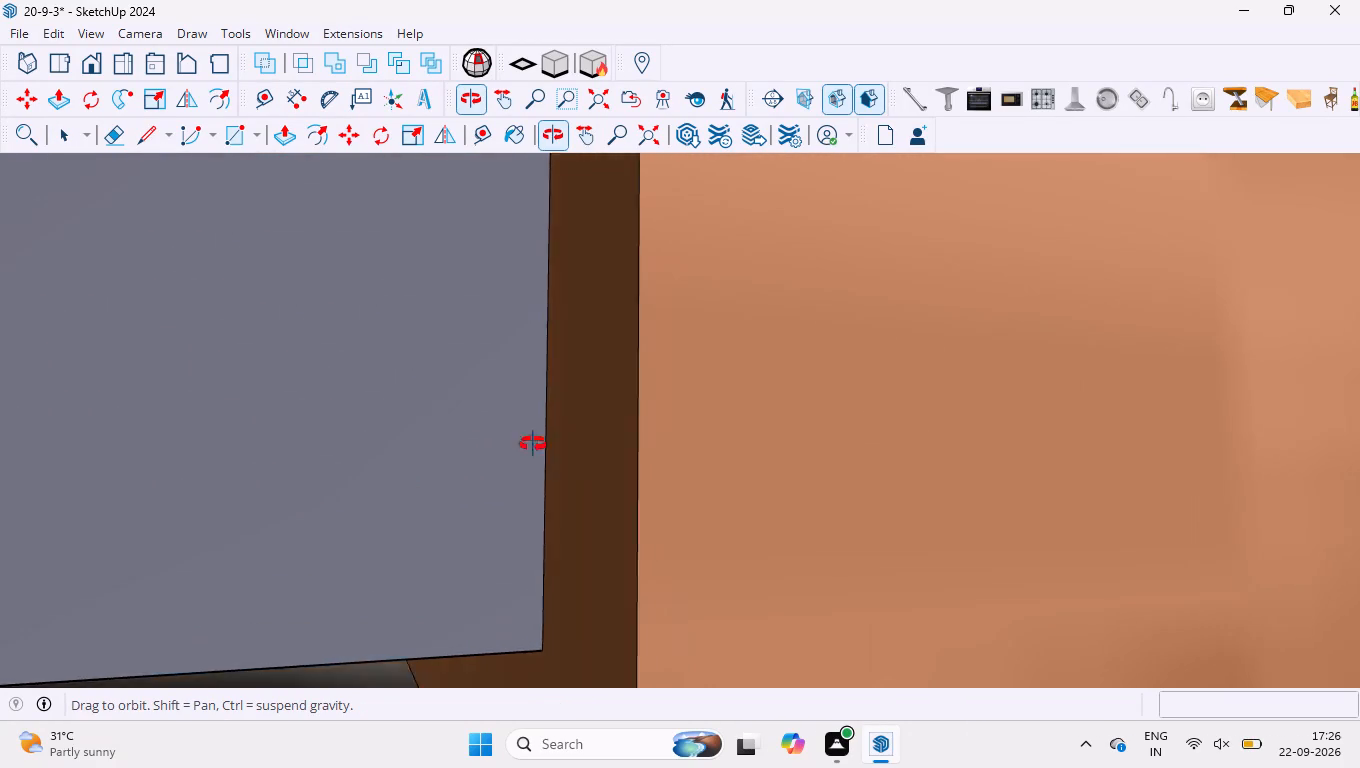
middle_click_drag(533, 444, 559, 443)
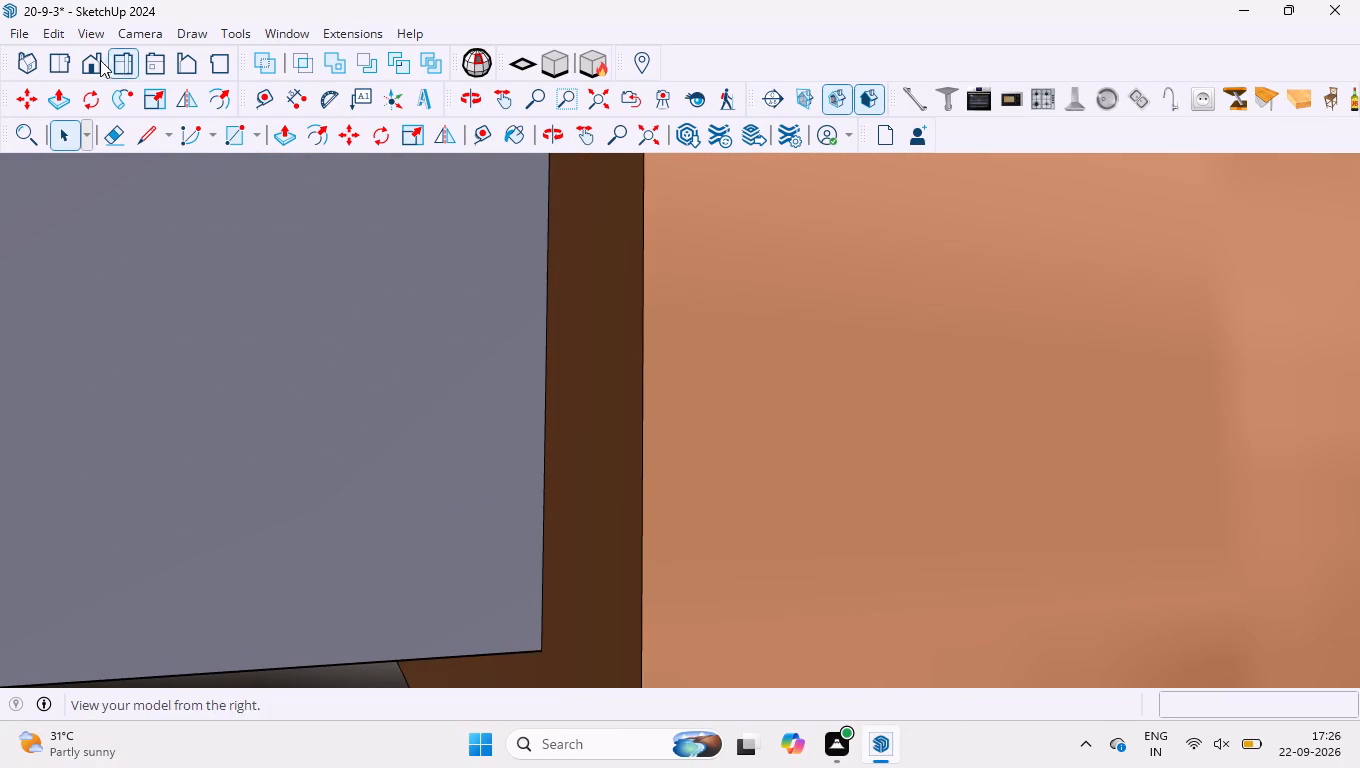
Review the whole TV wall unit from the standard front view.
left_click(95, 61)
scroll(496, 403, "down", 15)
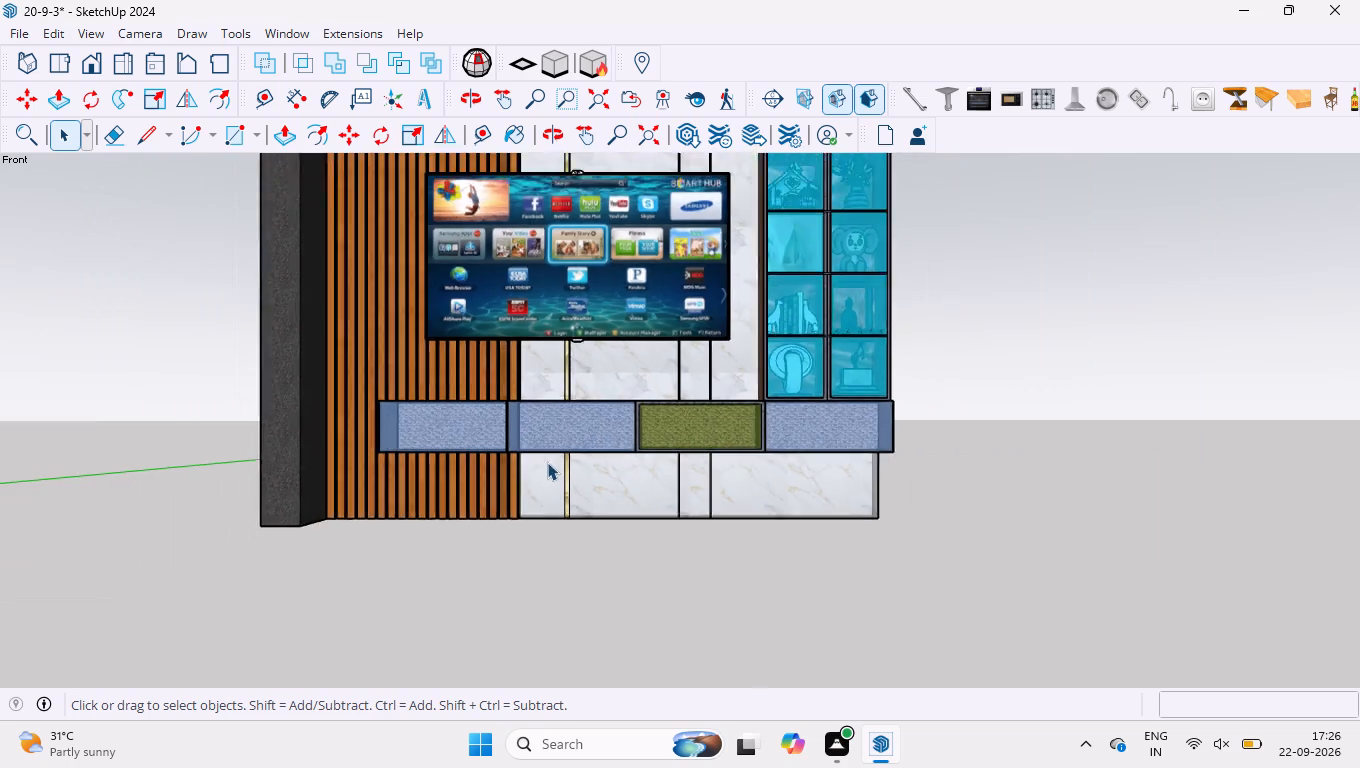
scroll(549, 464, "down", 5)
scroll(573, 359, "down", 4)
scroll(542, 306, "up", 9)
scroll(559, 493, "up", 1)
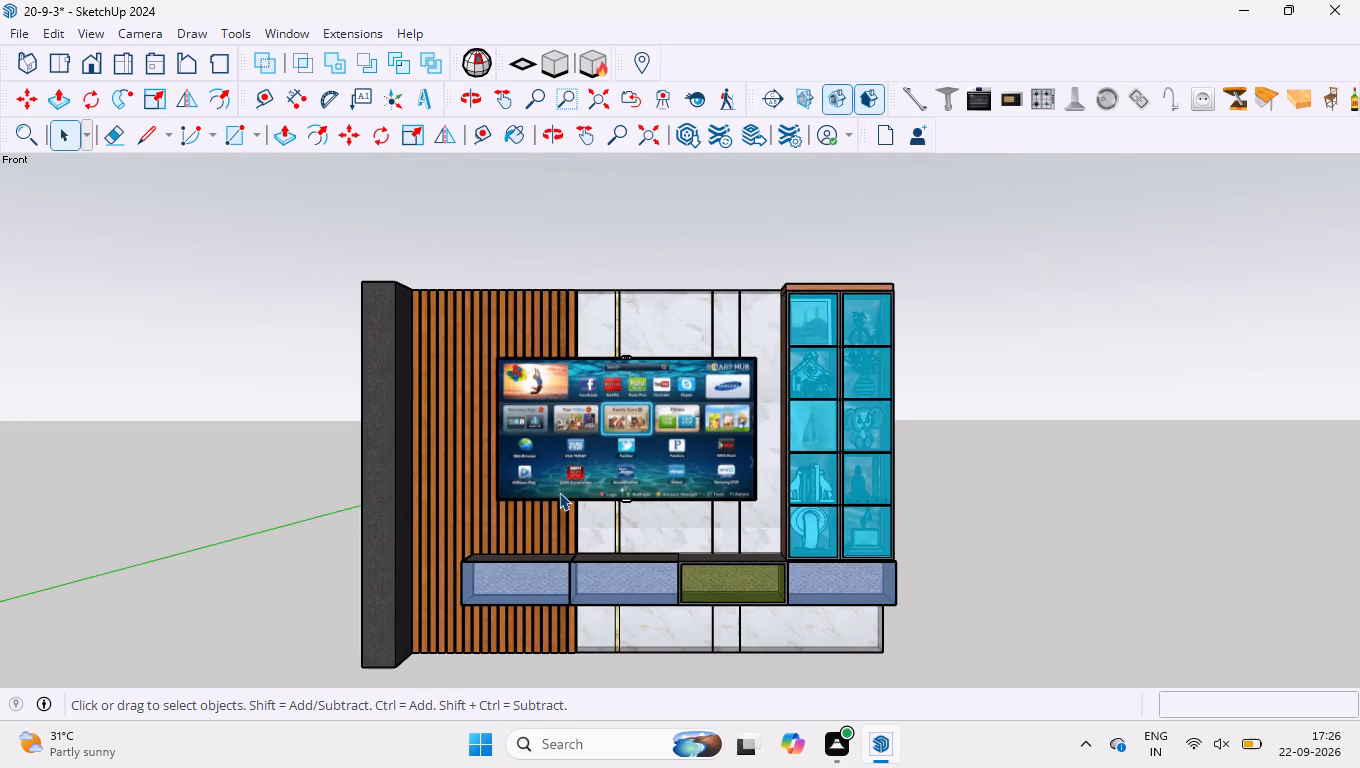
scroll(621, 641, "up", 2)
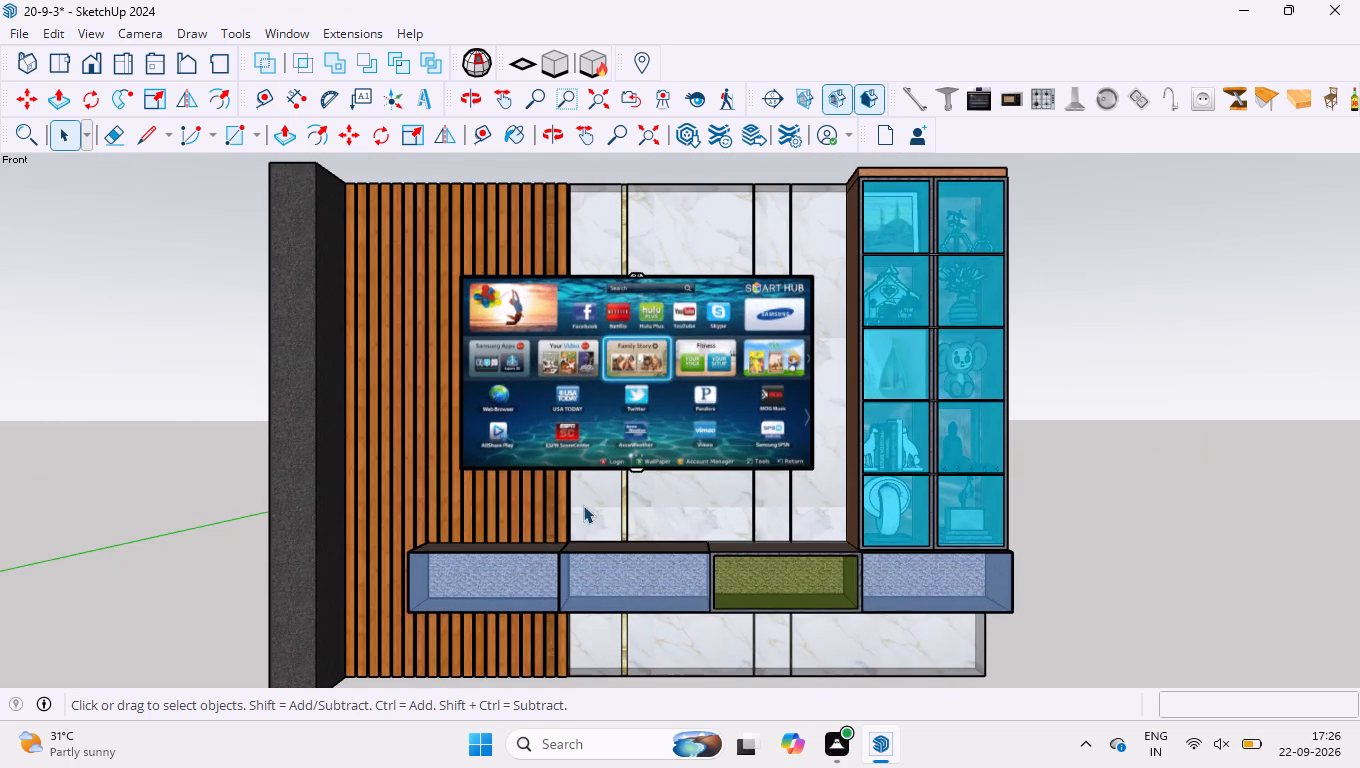
scroll(583, 505, "down", 2)
scroll(599, 612, "up", 1)
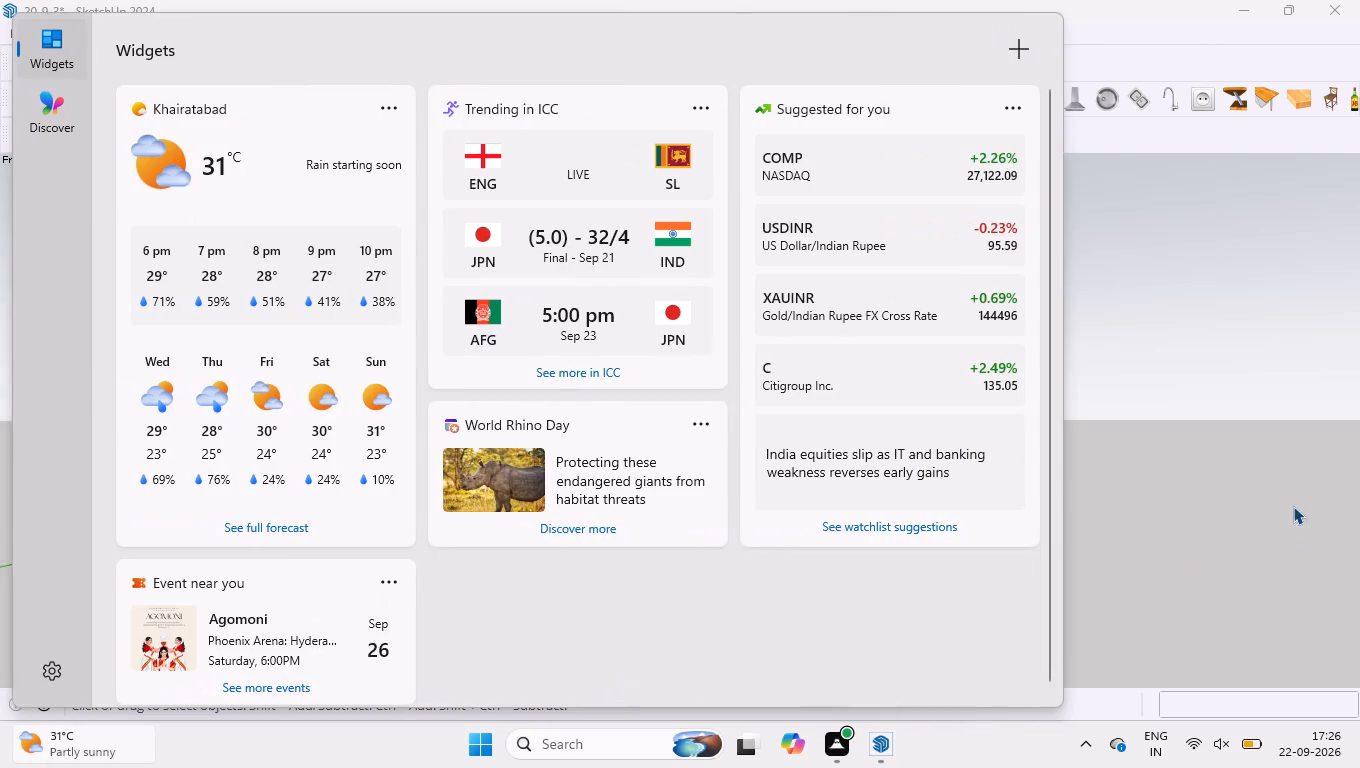
Save the TV wall unit model under its existing file name.
left_click(1293, 506)
key("ctrl+s")
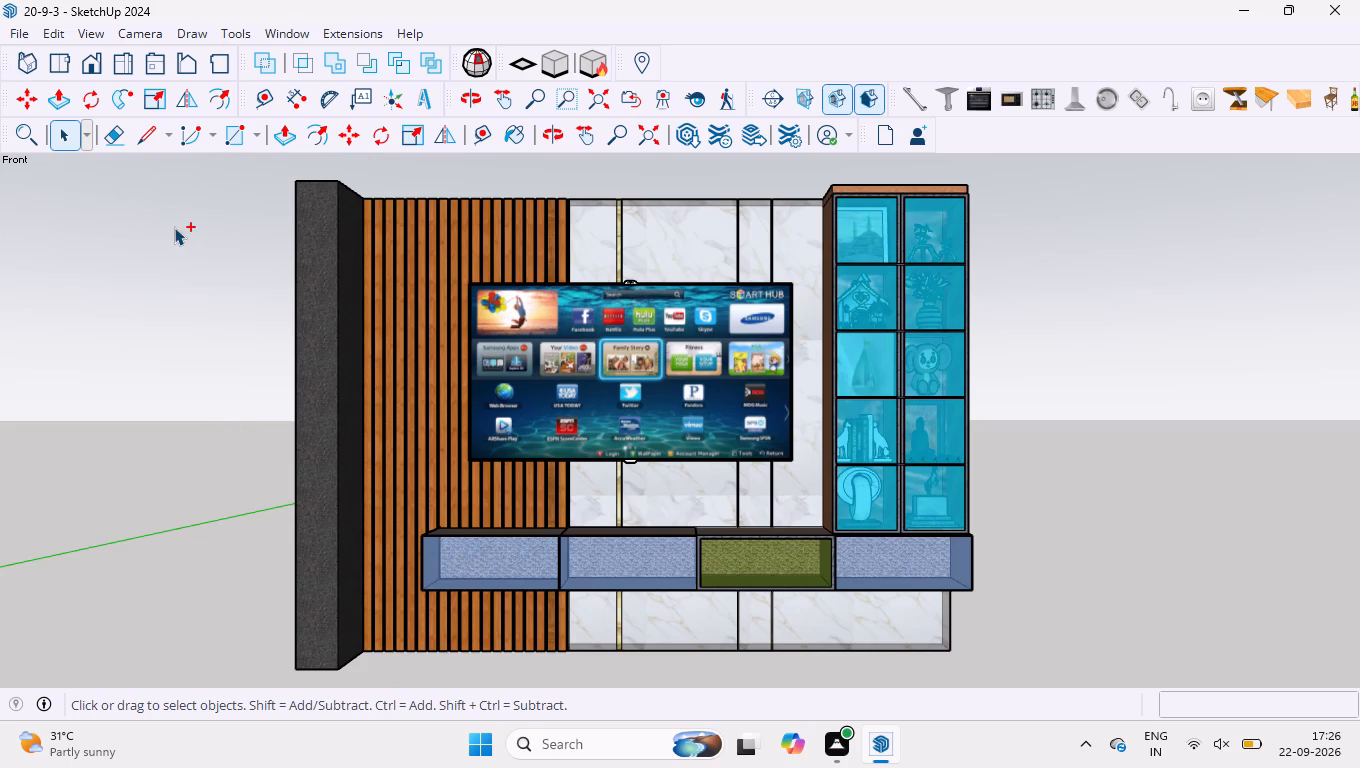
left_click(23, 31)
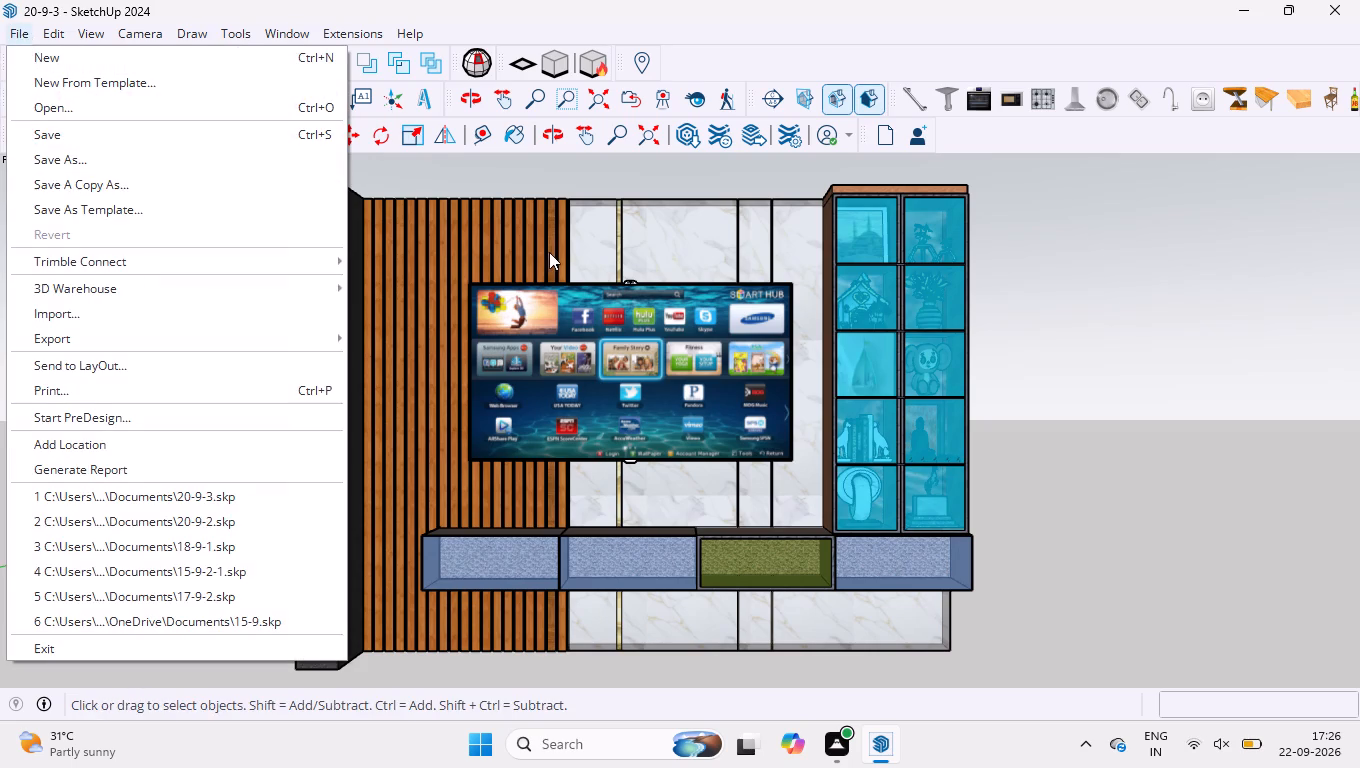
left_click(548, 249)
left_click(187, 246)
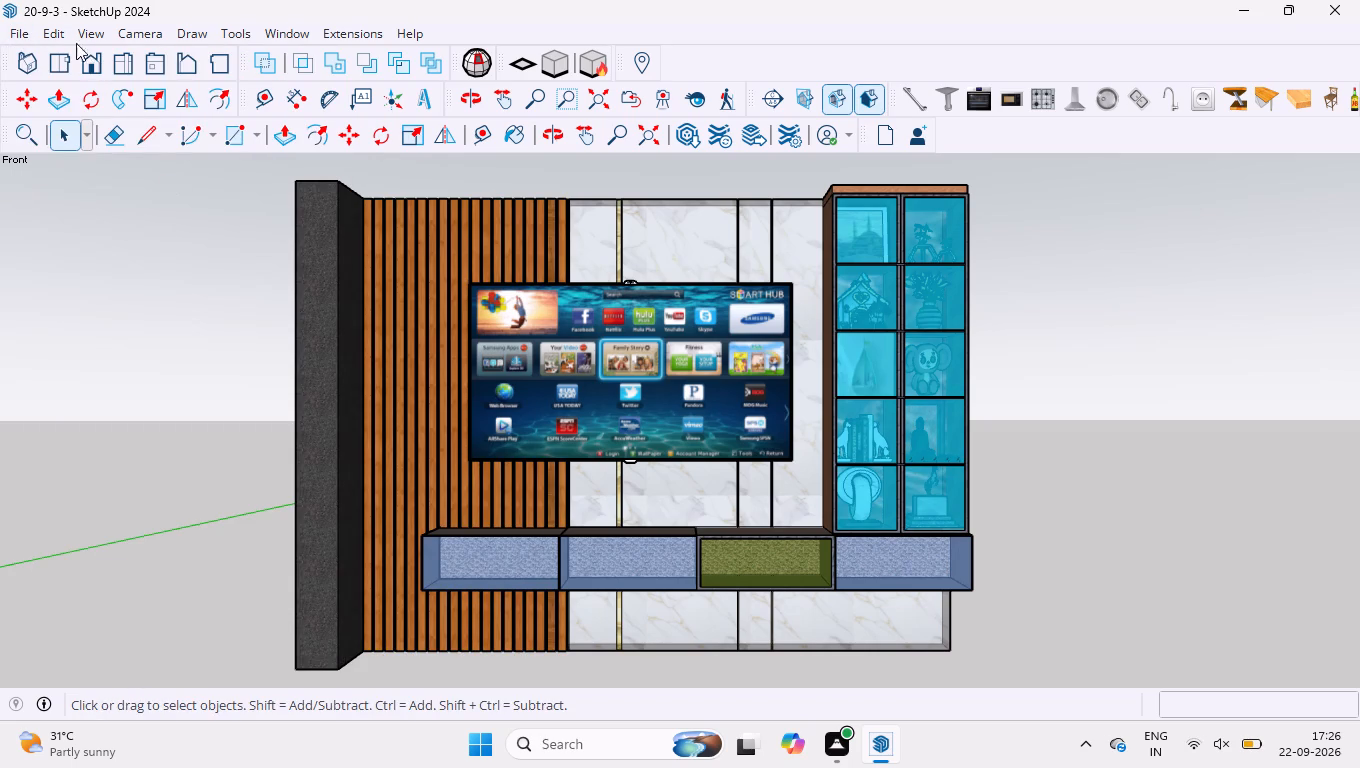
Review the TV wall unit from the isometric view and an orbited front angle, including the marble panel below the base cabinets.
left_click(19, 58)
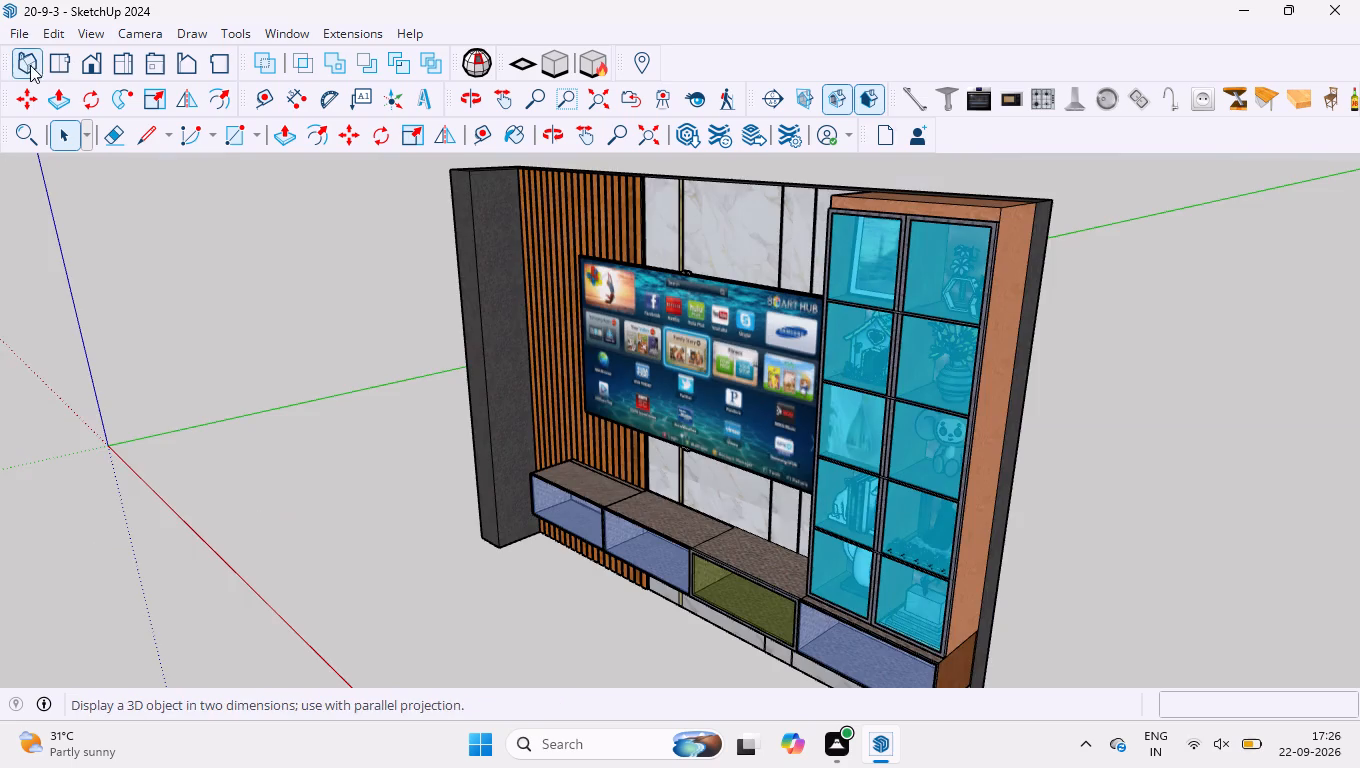
scroll(460, 351, "down", 9)
scroll(616, 423, "up", 4)
scroll(507, 468, "up", 3)
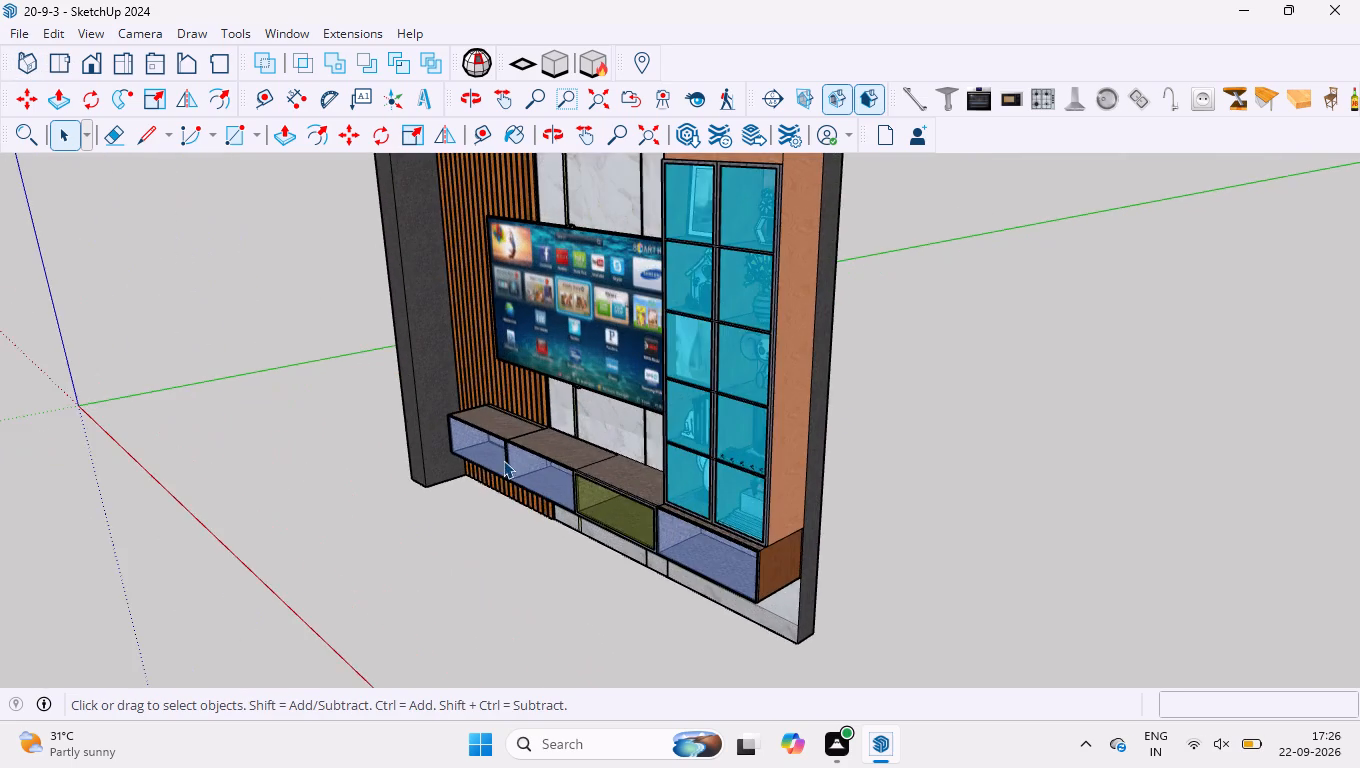
scroll(516, 457, "down", 2)
scroll(646, 574, "up", 4)
middle_click_drag(627, 564, 806, 540)
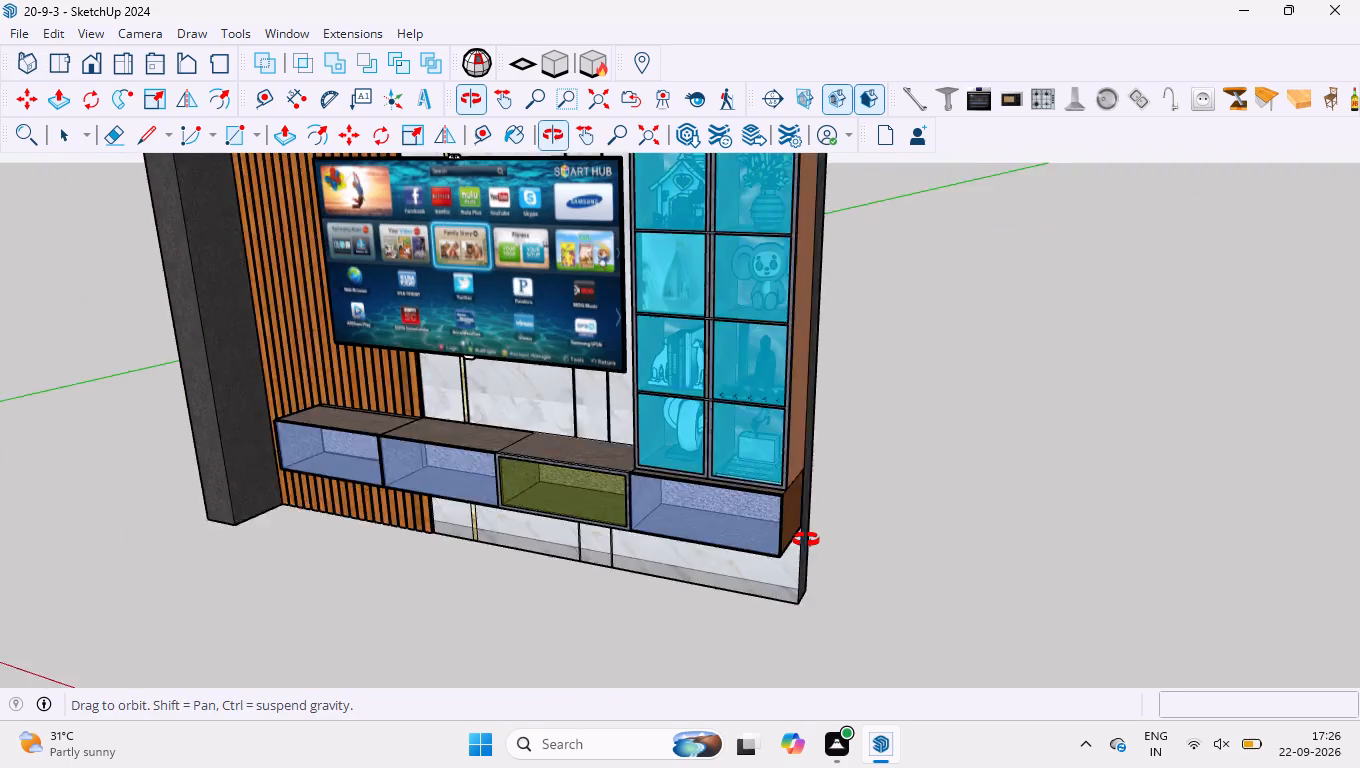
middle_click_drag(806, 540, 877, 506)
left_click(717, 559)
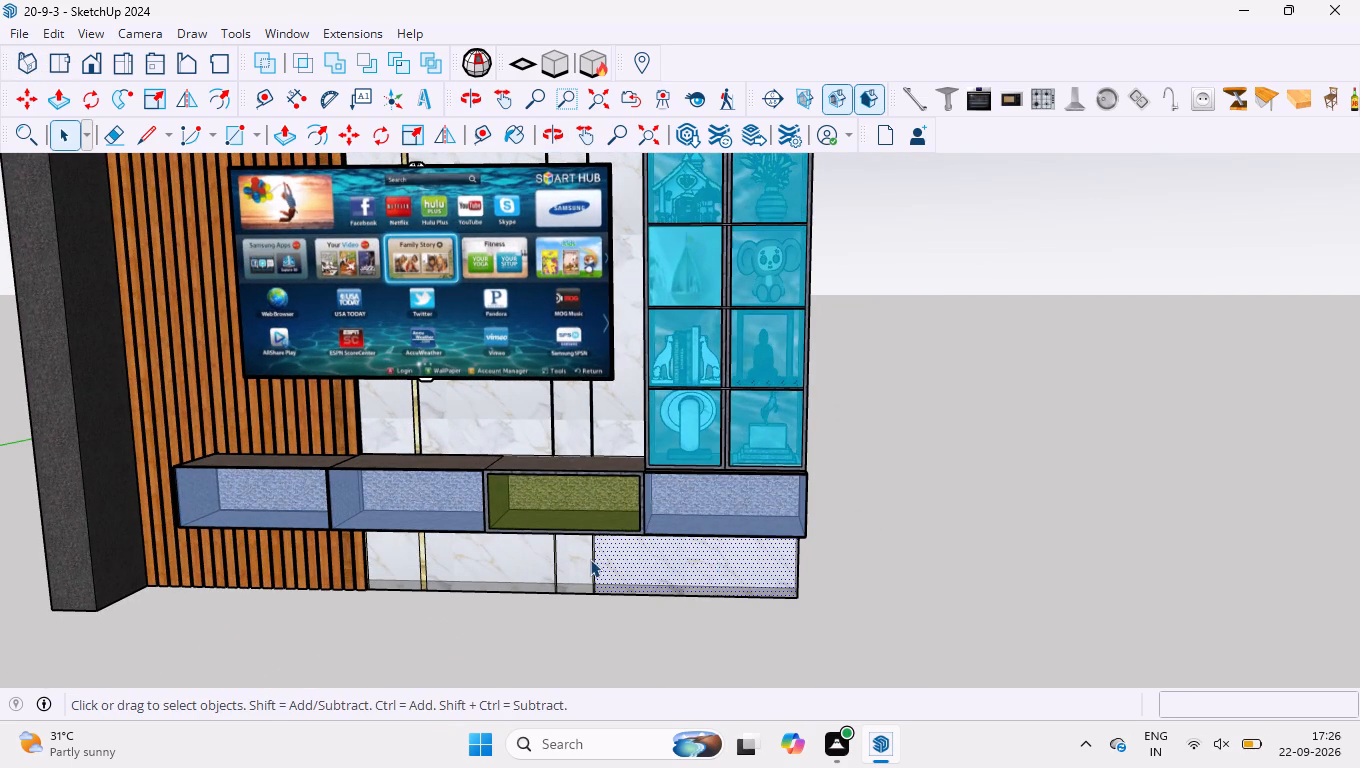
scroll(726, 594, "down", 4)
scroll(625, 466, "down", 3)
Paint the two marble wall panels on either side of the wide gold strip above the TV with the in-model material Marble#1.
scroll(504, 301, "up", 4)
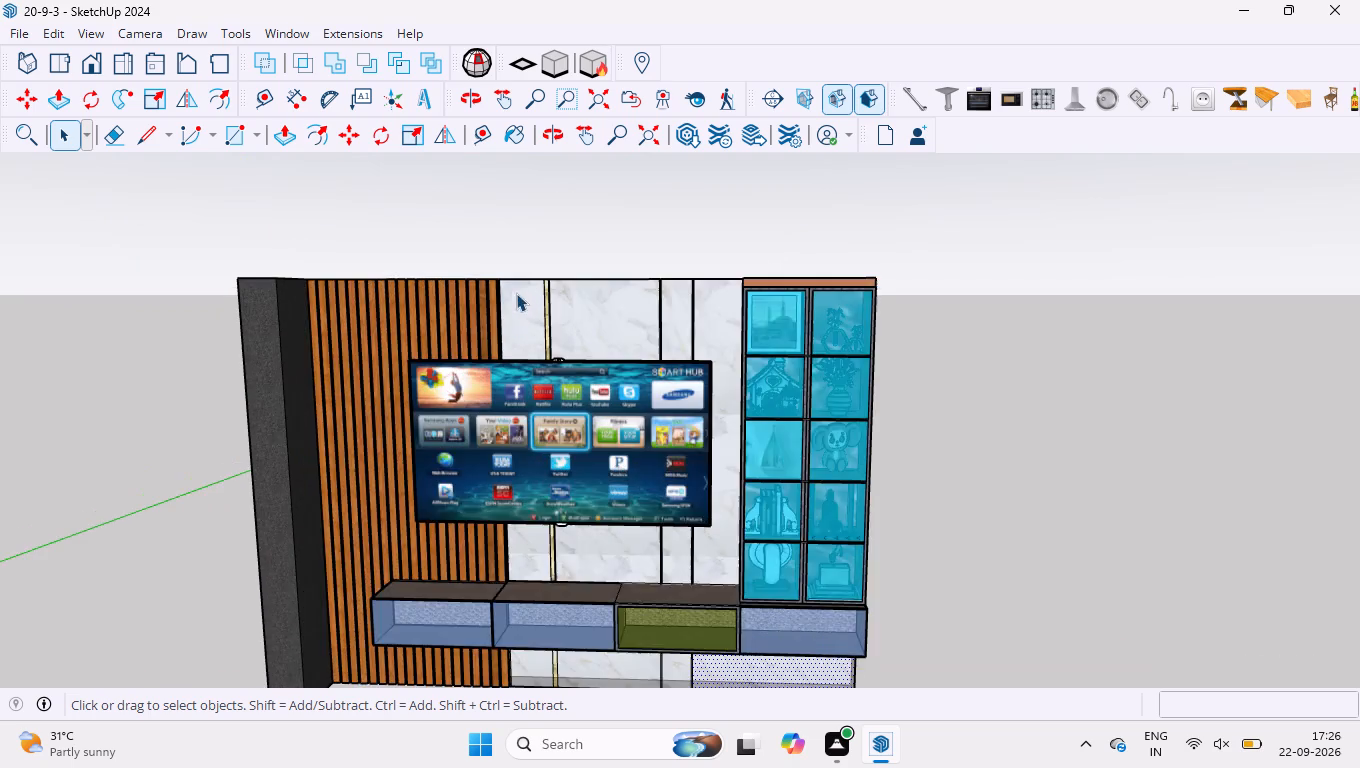
scroll(516, 293, "up", 11)
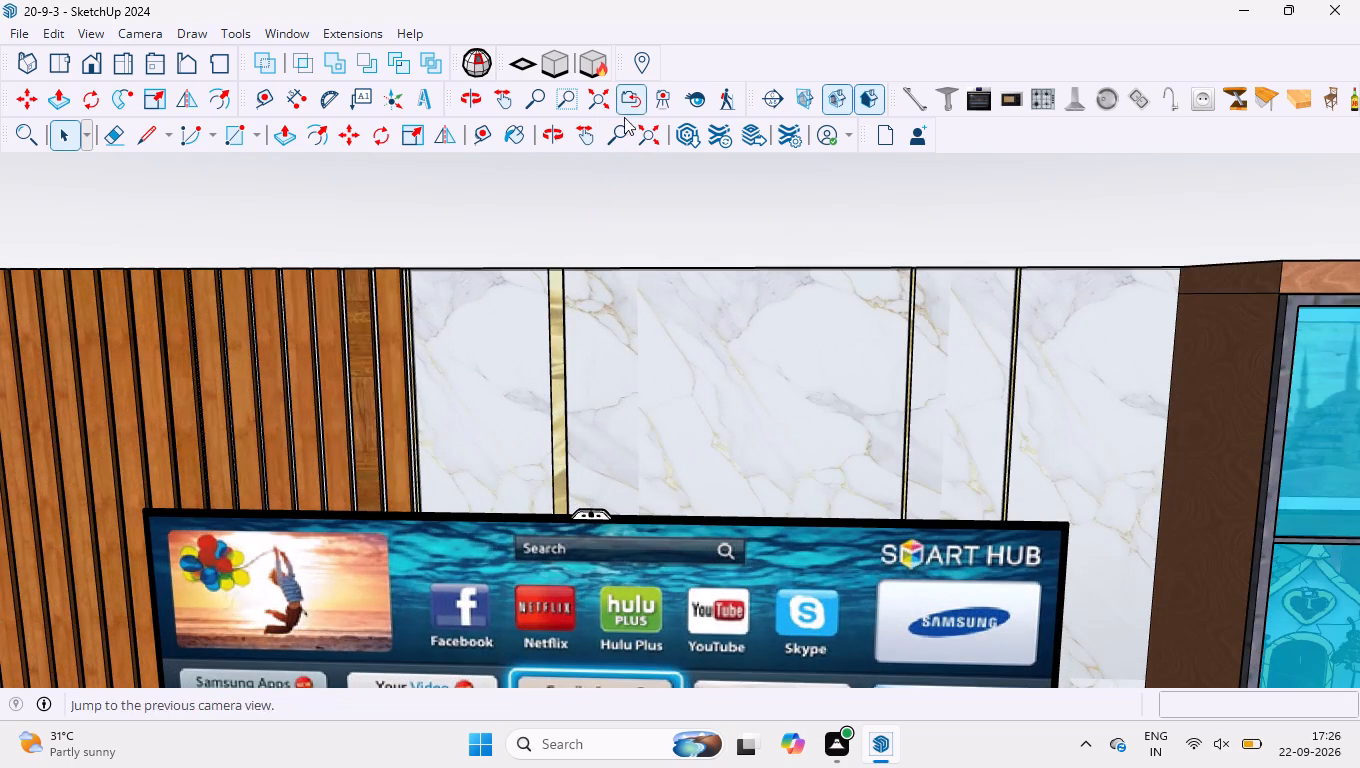
left_click(507, 131)
scroll(1151, 409, "up", 2)
scroll(1147, 310, "up", 4)
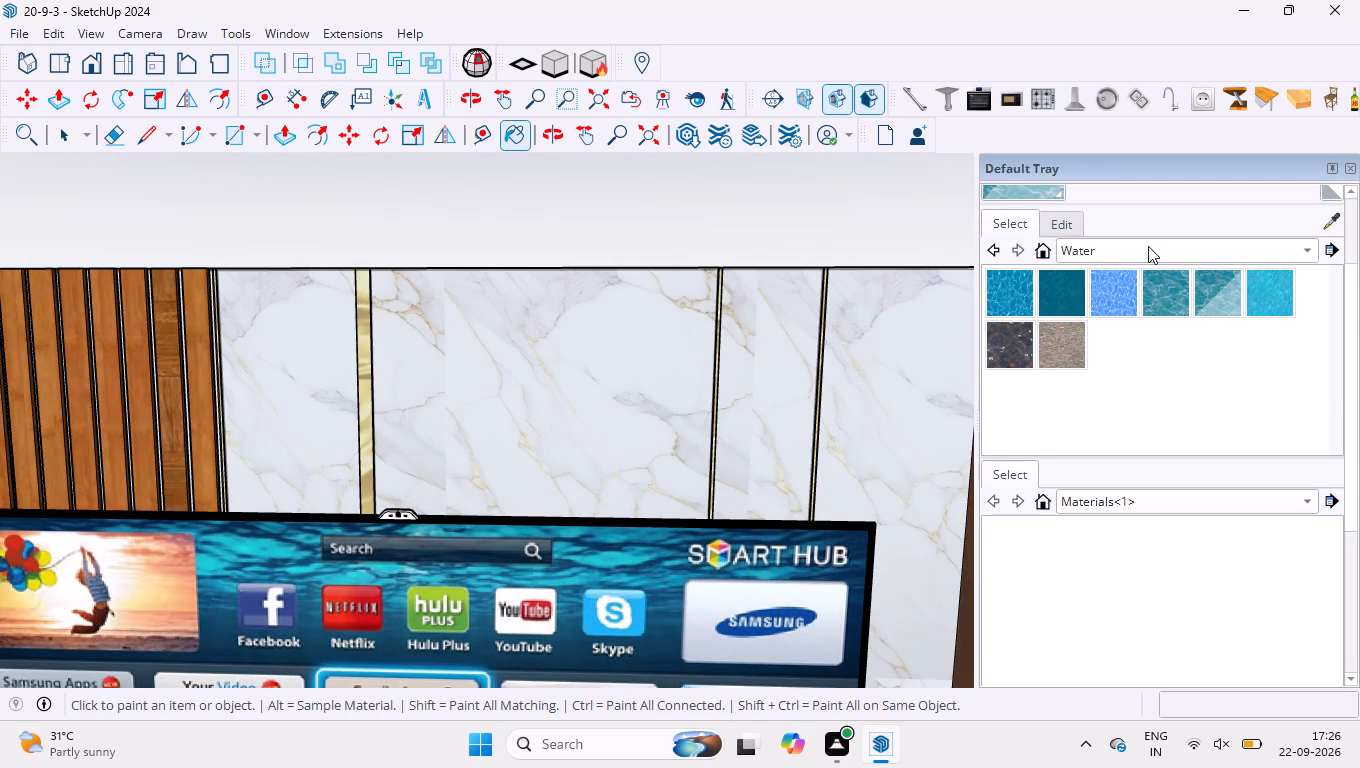
scroll(1067, 256, "up", 3)
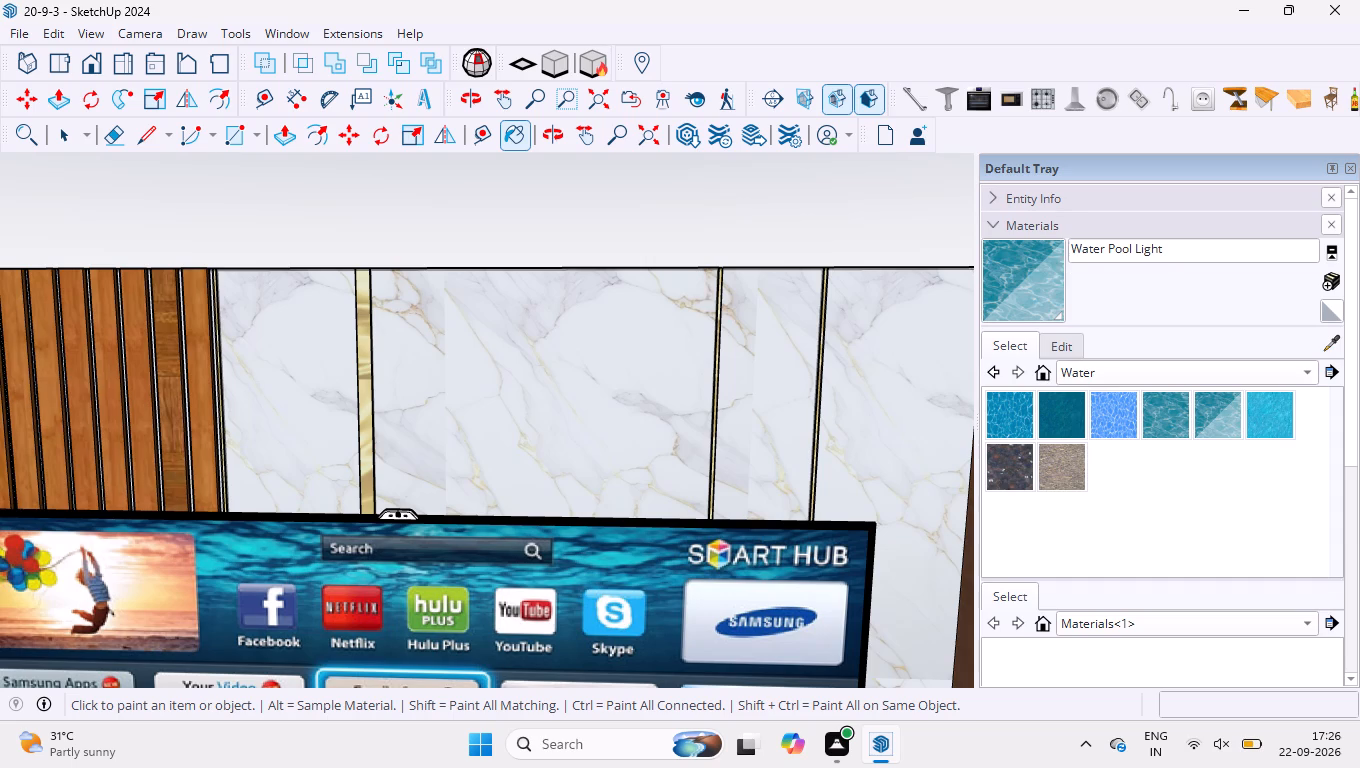
scroll(1066, 251, "up", 4)
left_click(1045, 223)
left_click(1044, 224)
left_click(1065, 370)
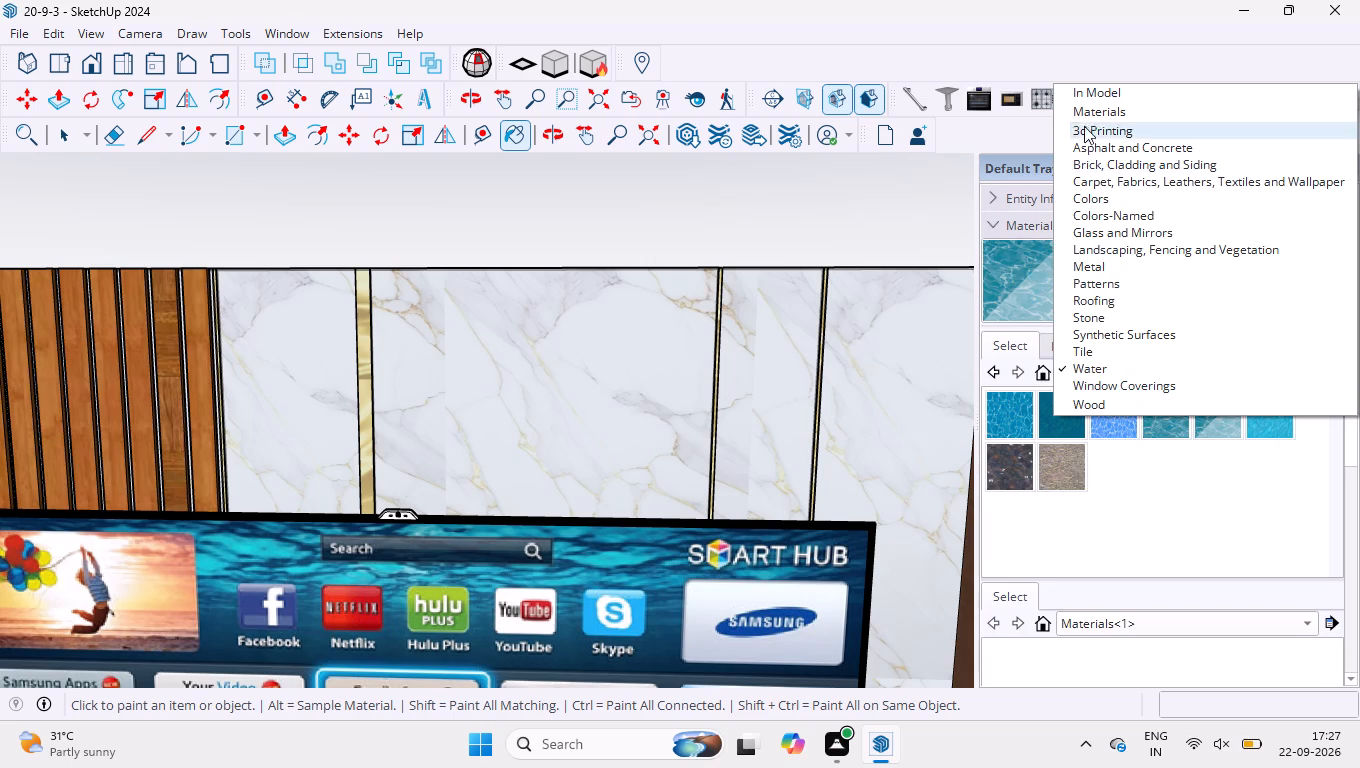
left_click(1081, 99)
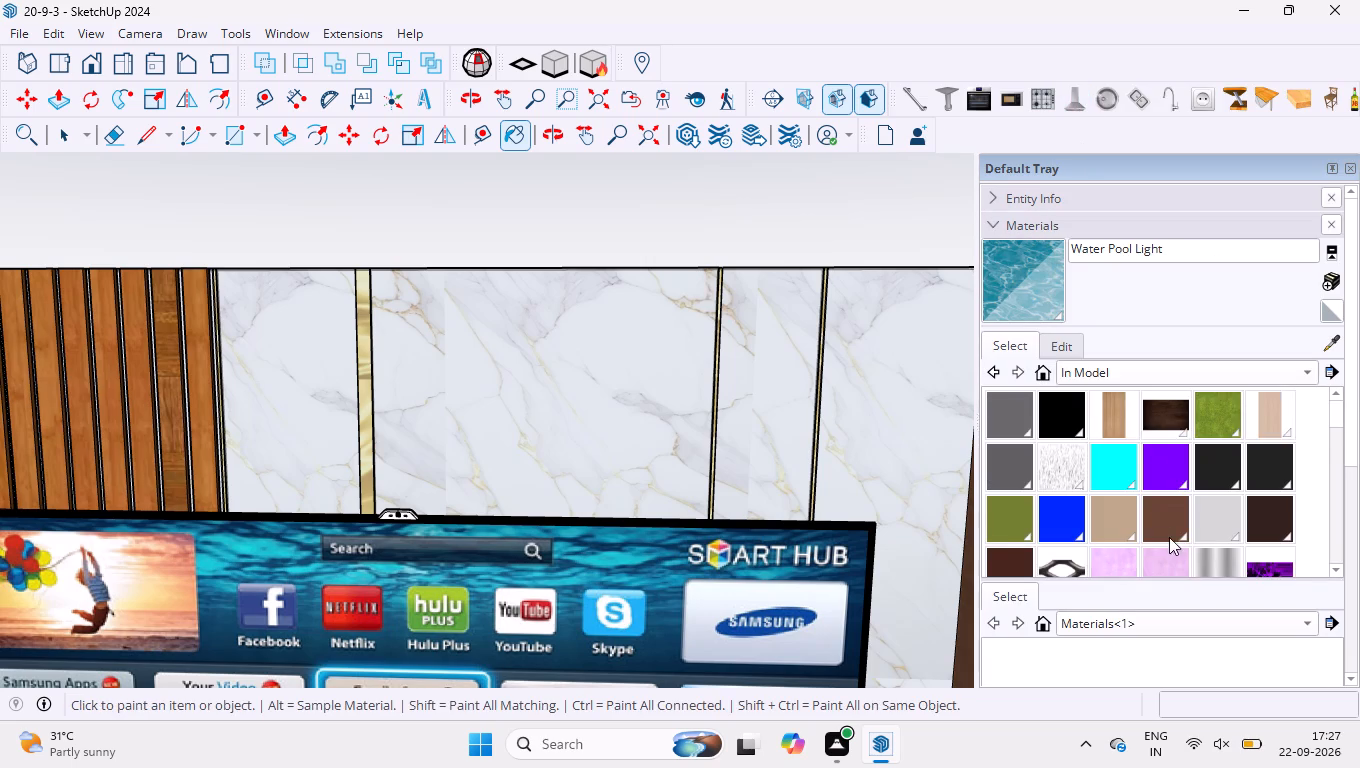
scroll(1155, 483, "down", 20)
scroll(1155, 483, "down", 1)
scroll(1160, 459, "up", 6)
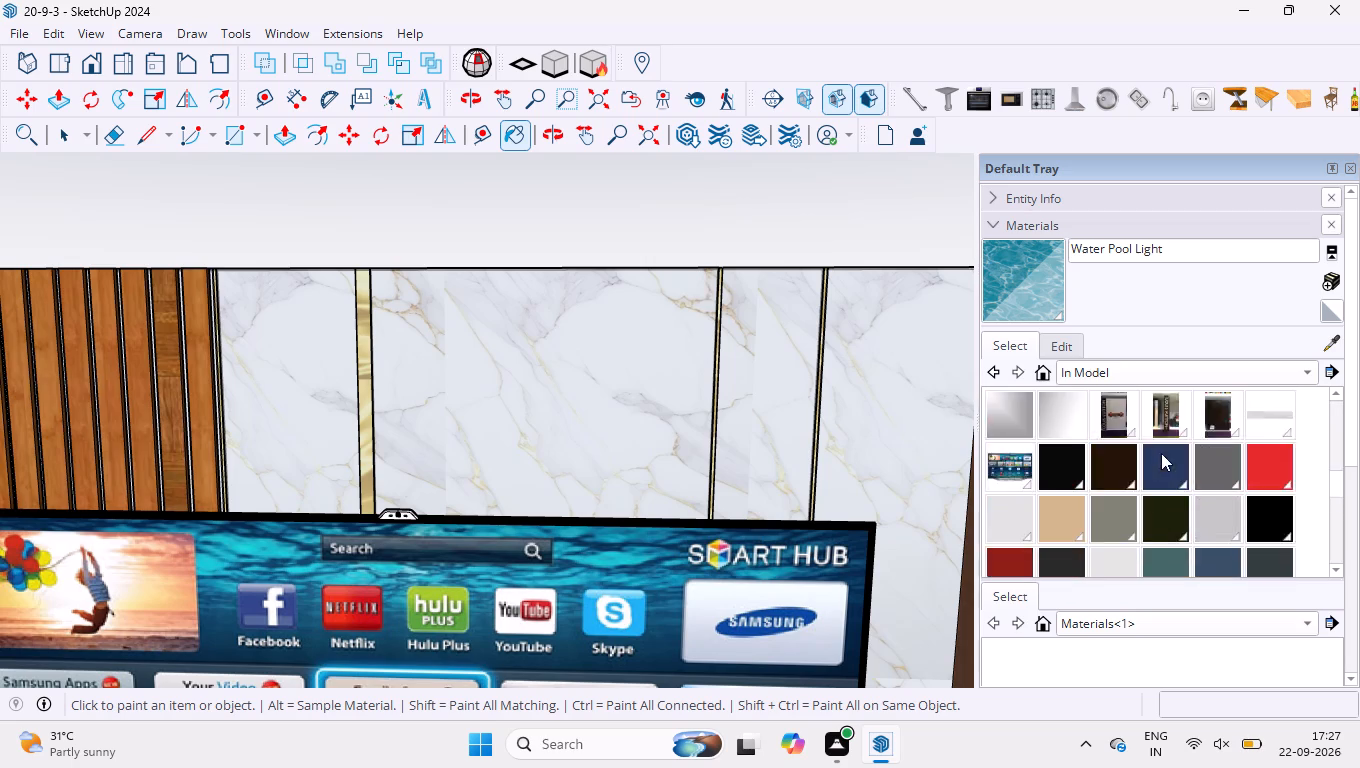
scroll(1161, 453, "up", 3)
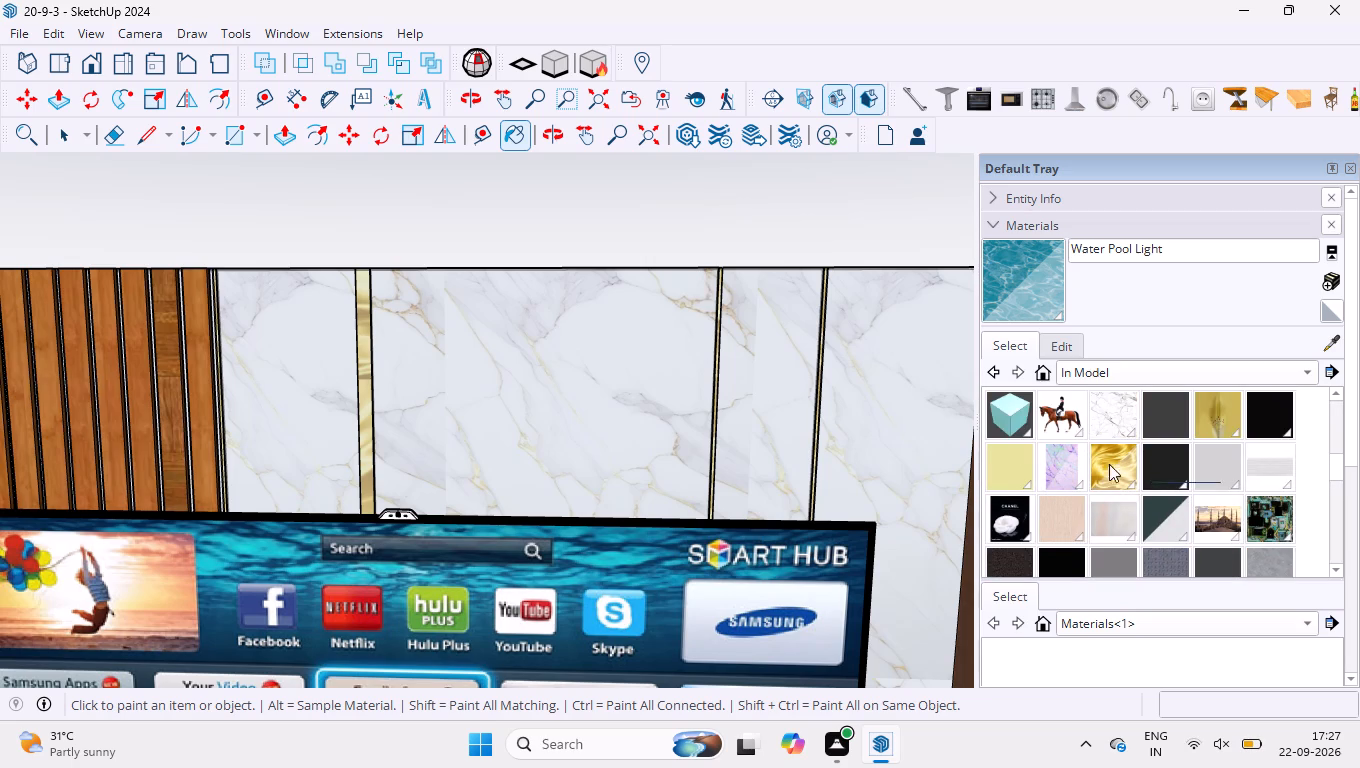
left_click(1120, 419)
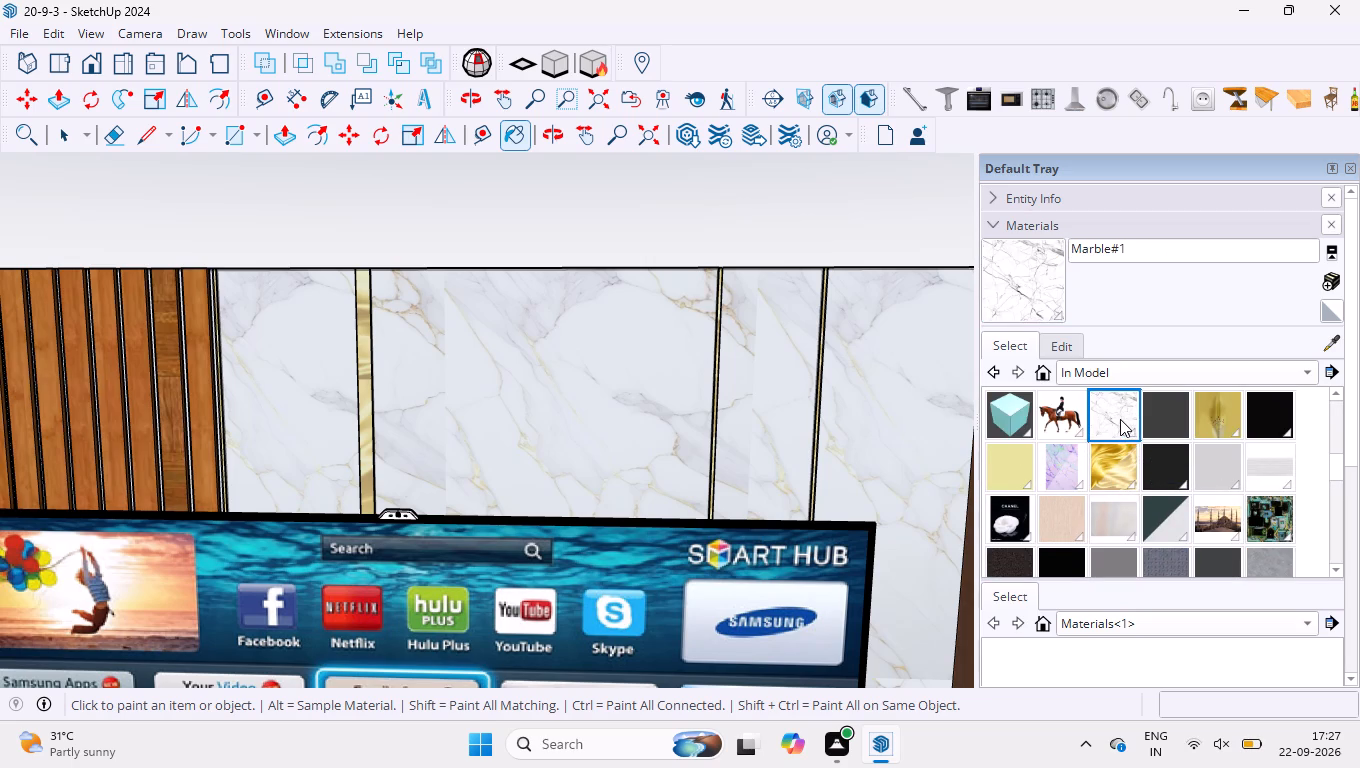
scroll(294, 324, "up", 4)
left_click(301, 319)
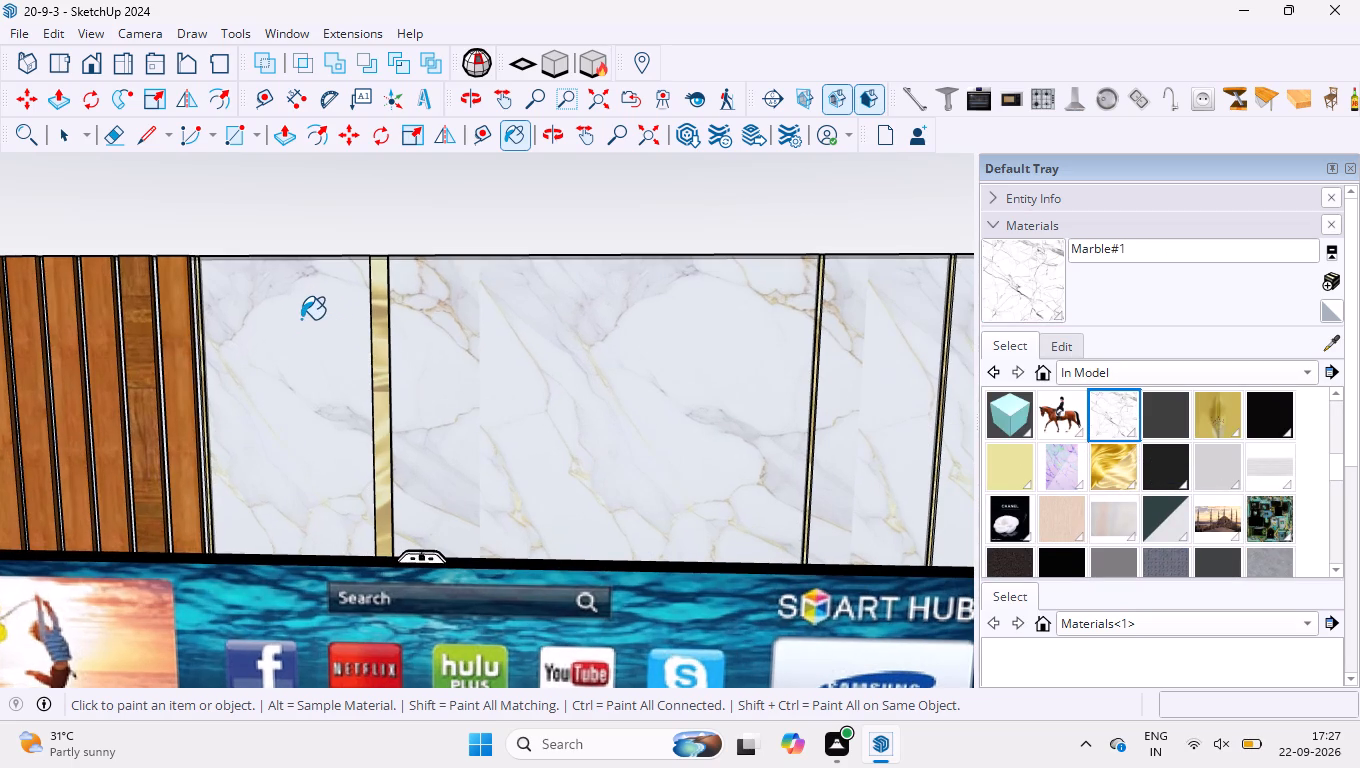
left_click(498, 332)
scroll(499, 334, "down", 4)
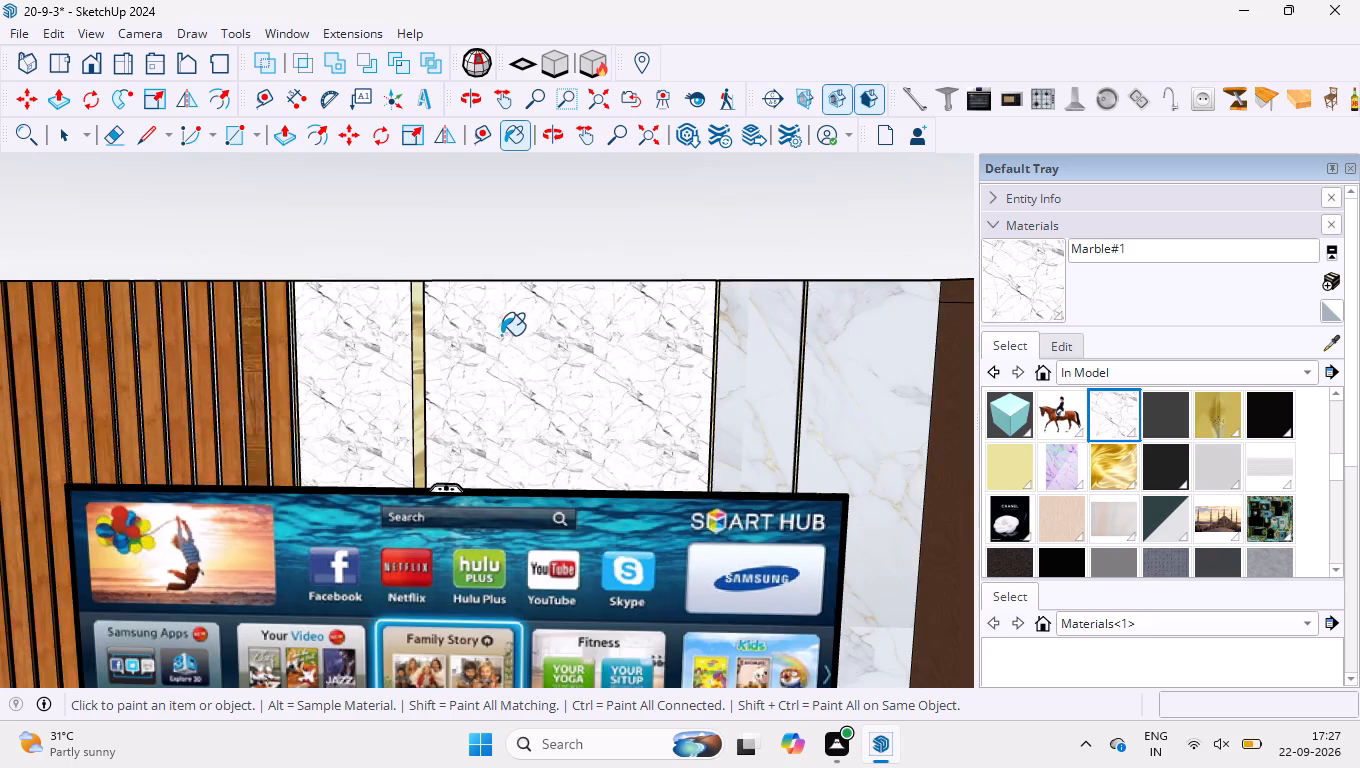
Paint the four marble wall panels above the TV with the in-model material Material1.
scroll(503, 331, "down", 2)
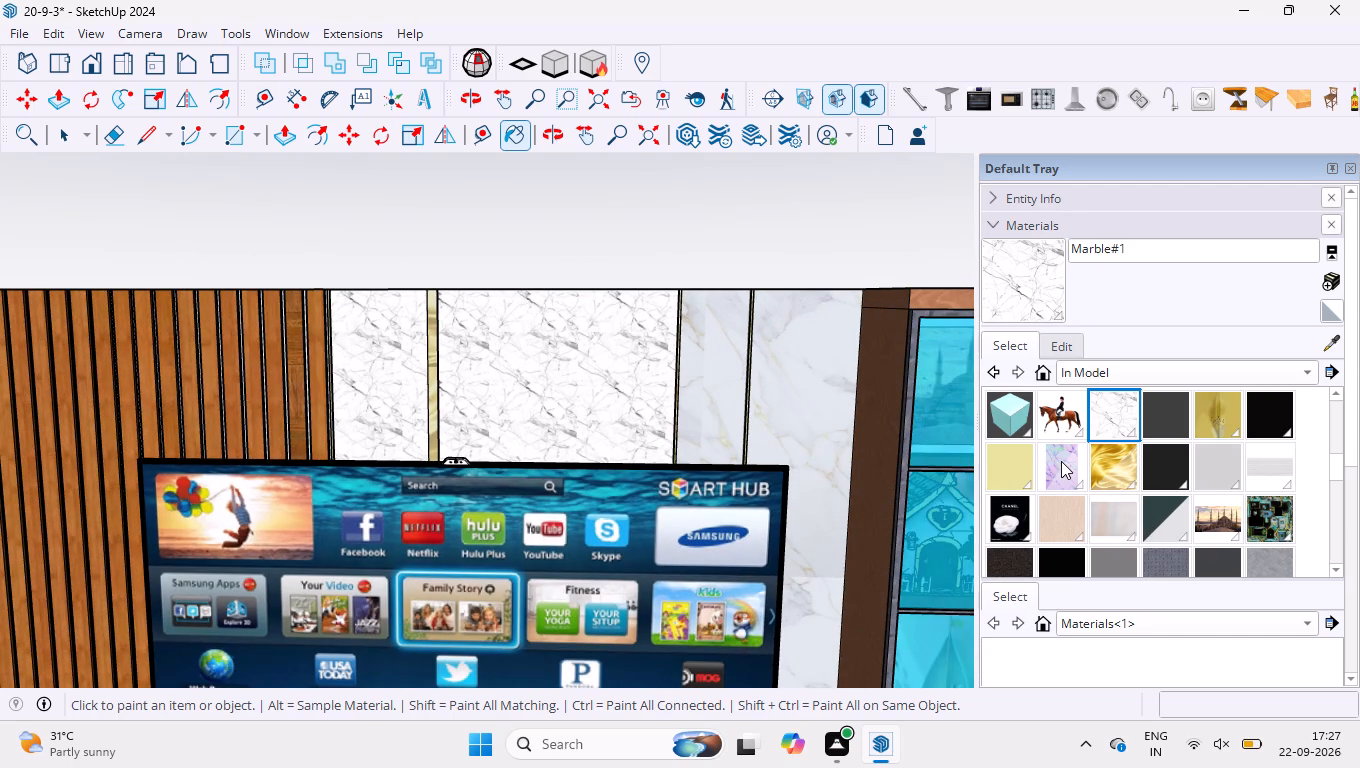
left_click(1062, 462)
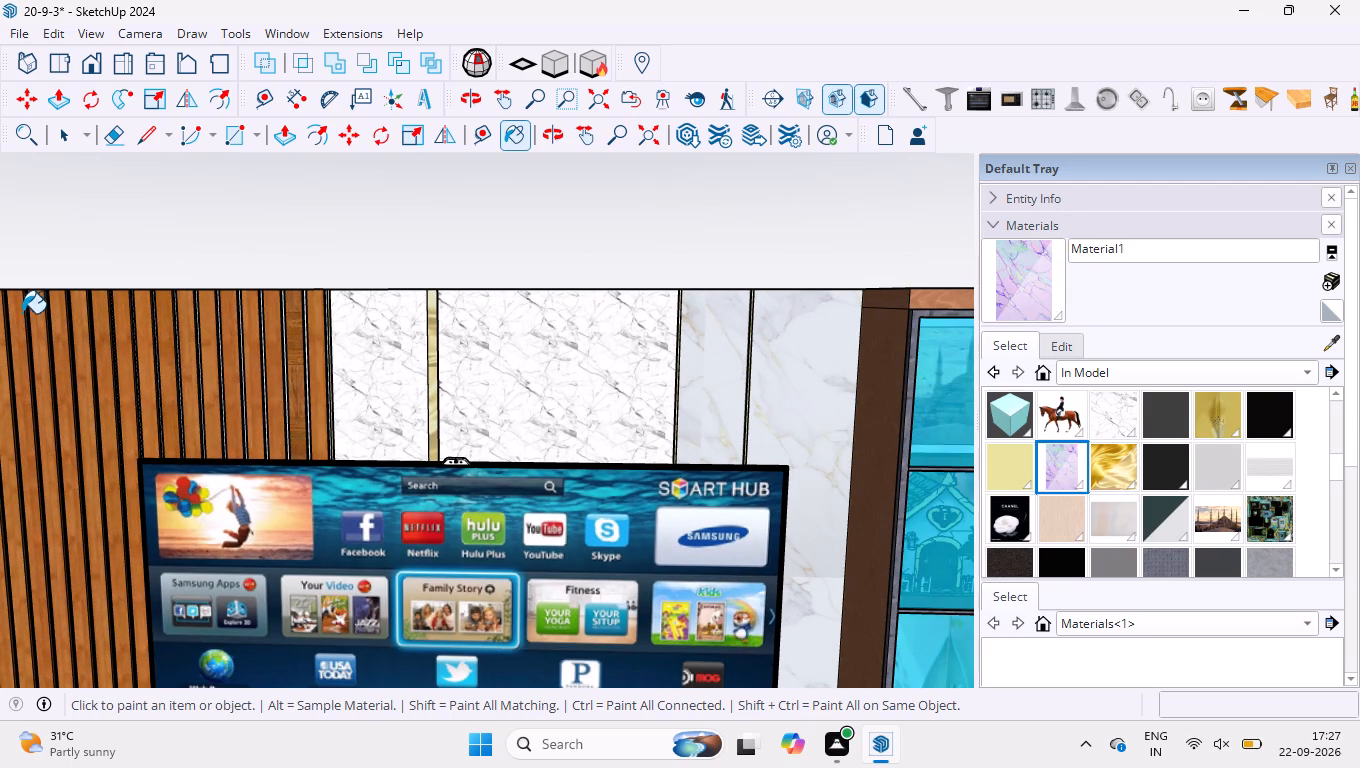
left_click(360, 352)
left_click(518, 333)
scroll(584, 410, "down", 5)
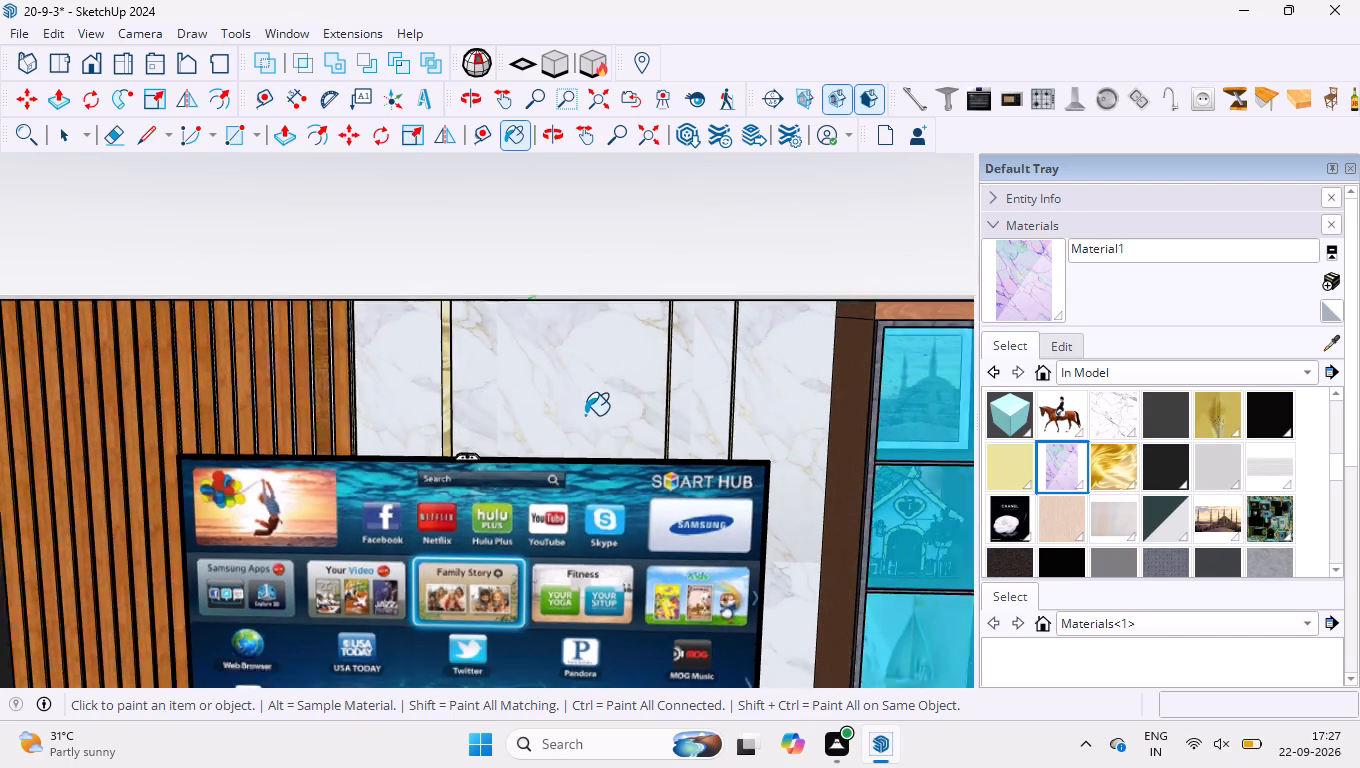
scroll(541, 410, "up", 2)
scroll(671, 386, "up", 5)
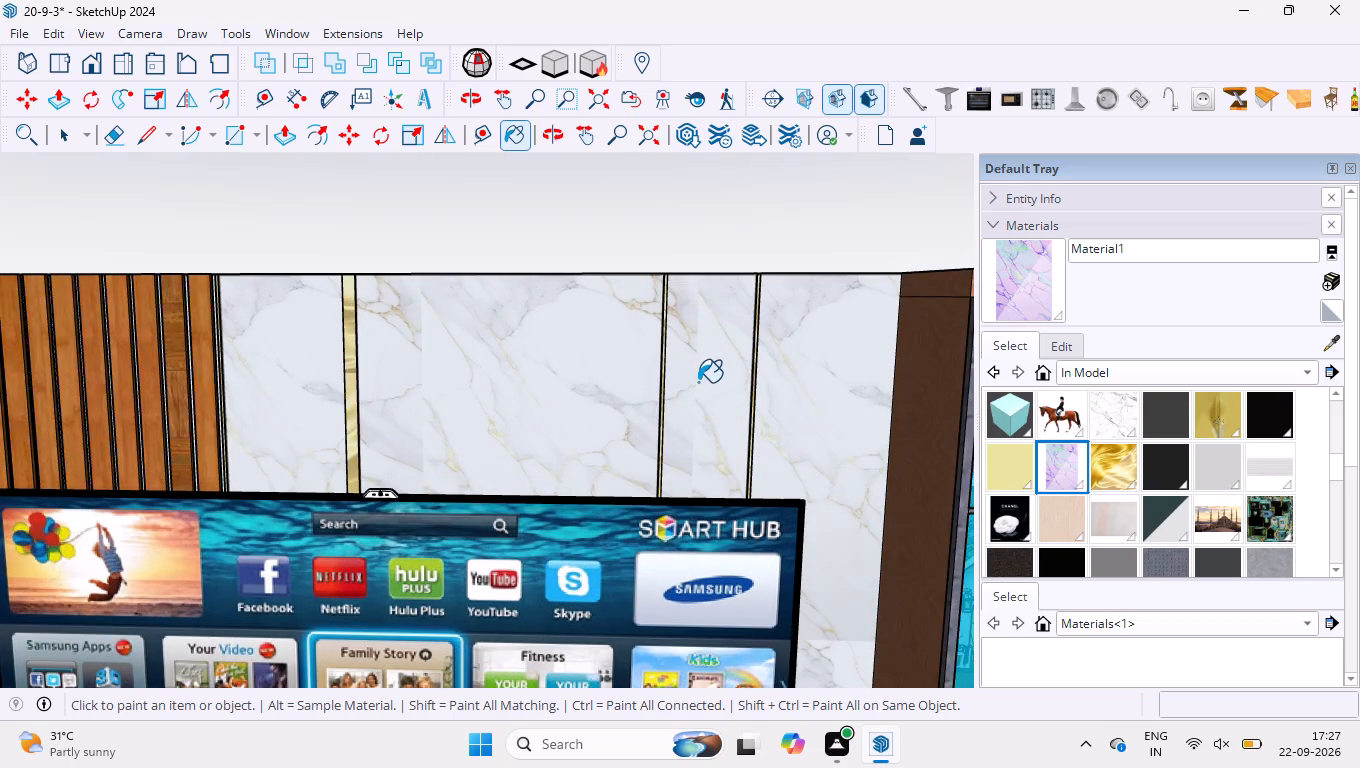
left_click(705, 359)
left_click(835, 368)
scroll(825, 369, "down", 5)
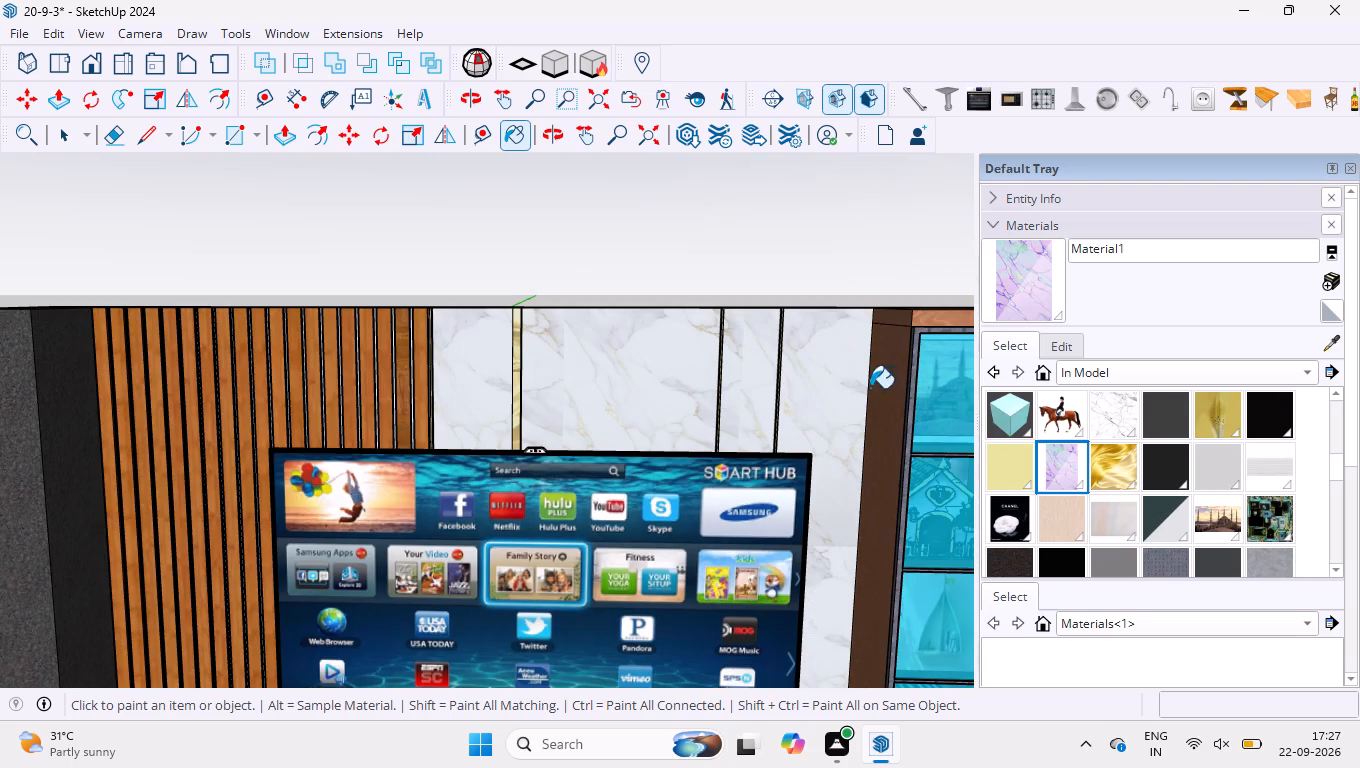
Set the opacity of Material1 to 100 and reapply it to the four marble wall panels above the TV.
left_click(1056, 345)
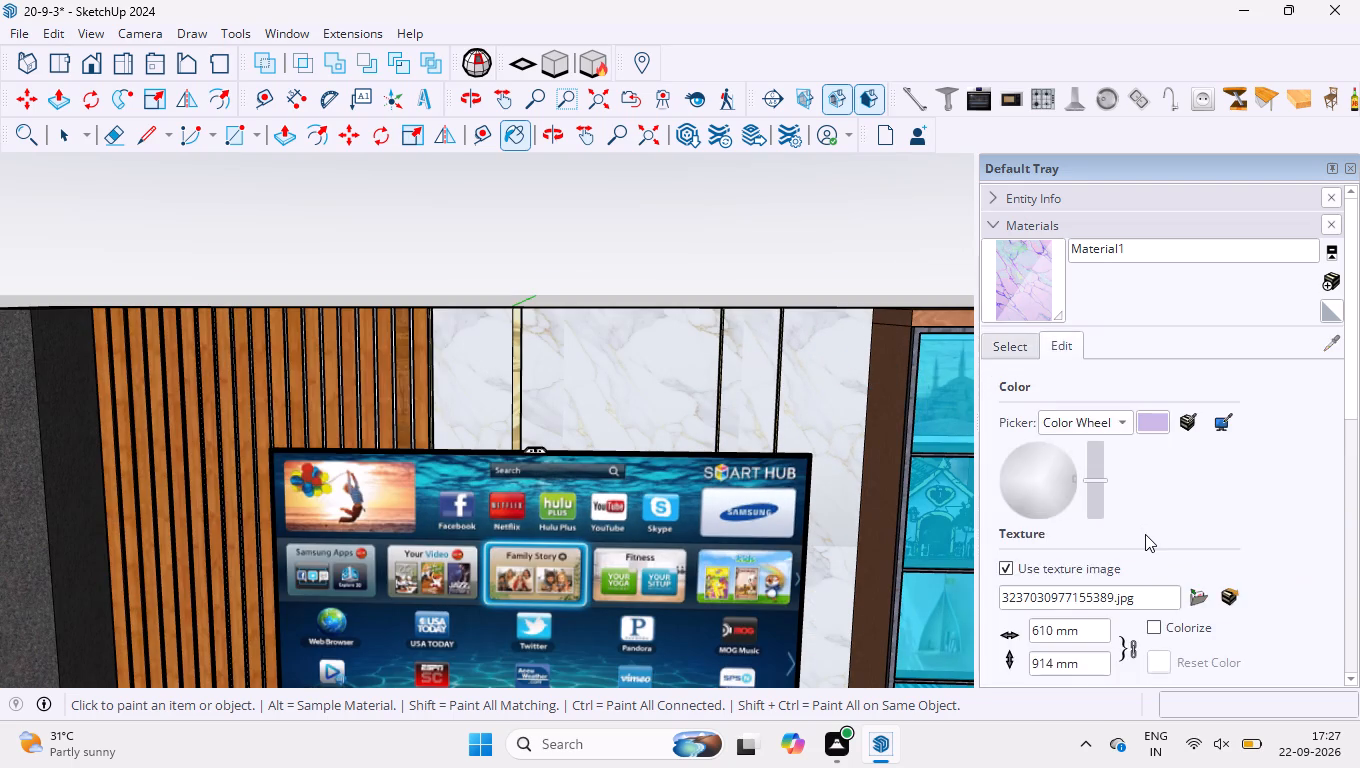
scroll(1146, 534, "down", 4)
left_click_drag(1095, 492, 1209, 492)
left_click(813, 372)
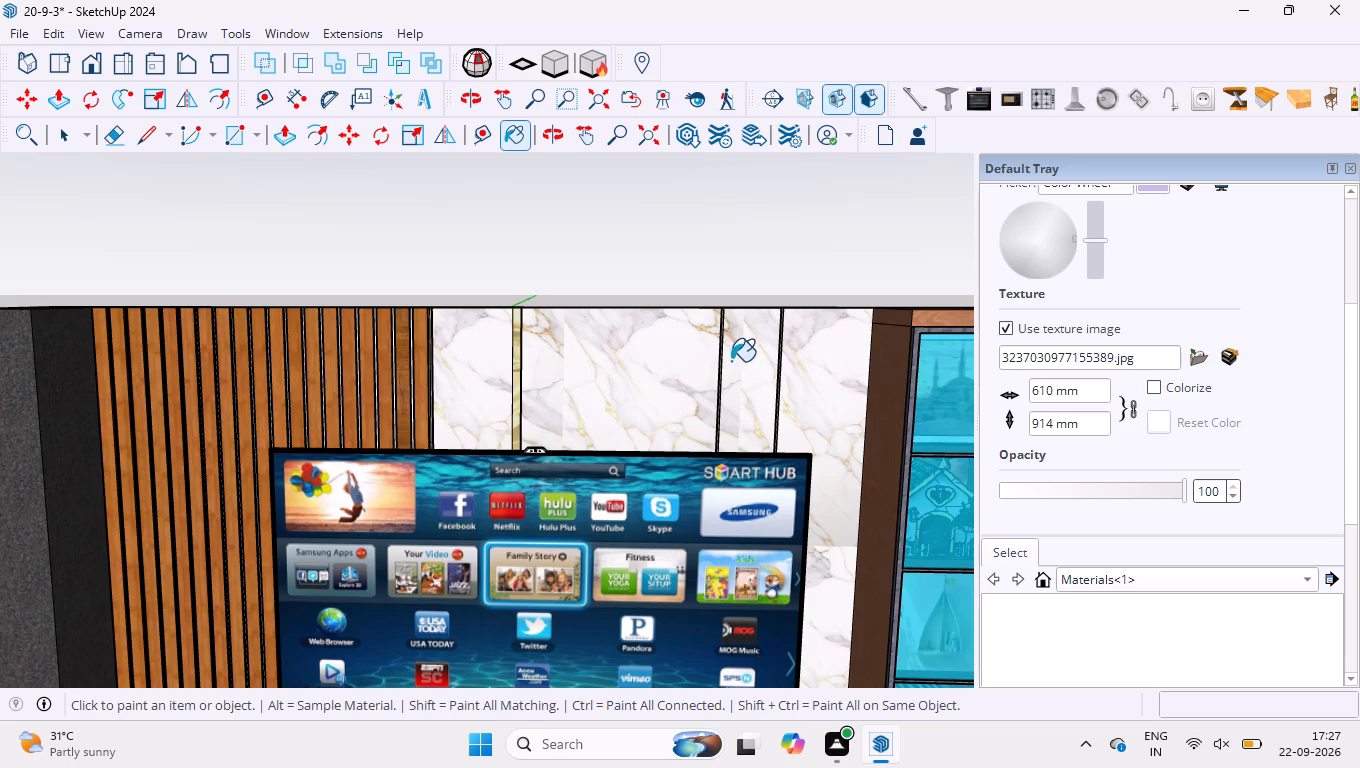
left_click(735, 361)
left_click(660, 349)
left_click(473, 364)
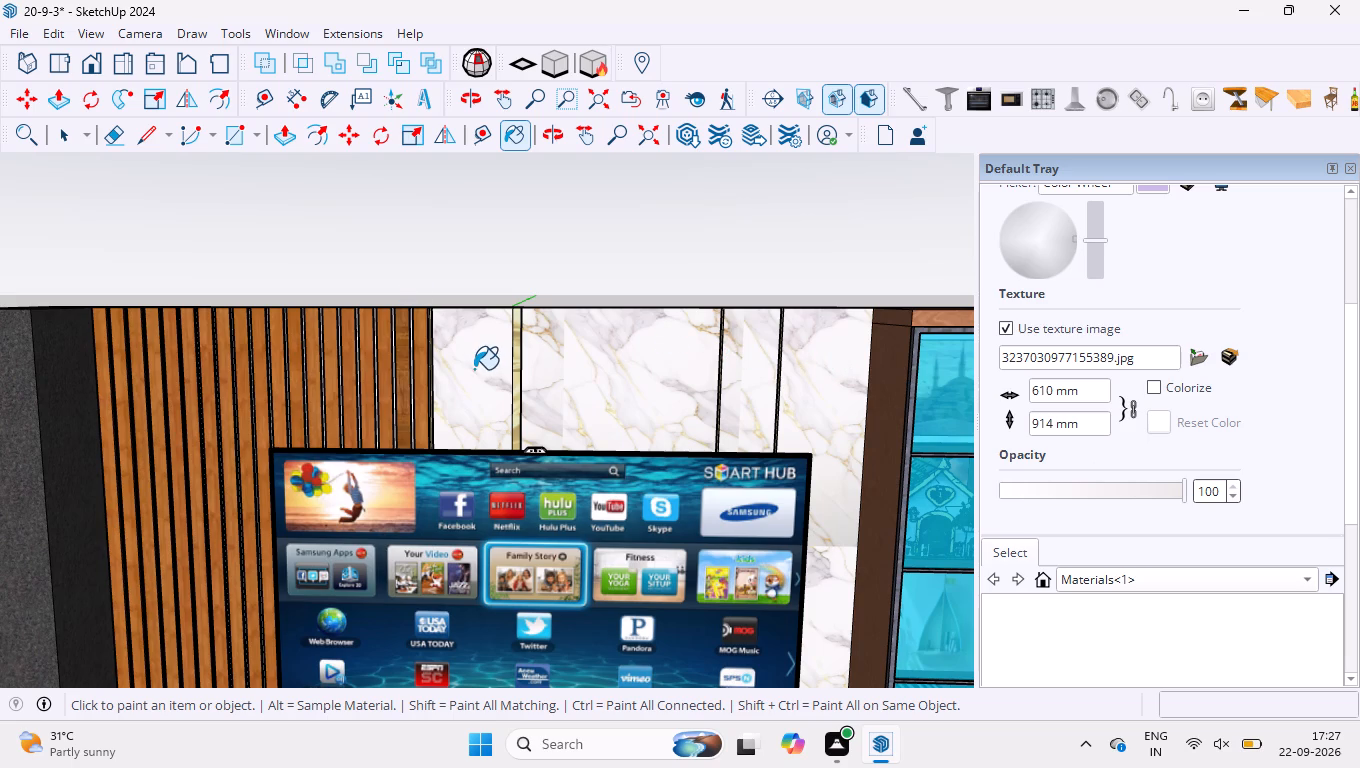
key("space")
left_click(575, 269)
Close the Default Tray, leaving the whole TV wall unit in view.
scroll(577, 278, "down", 10)
scroll(737, 227, "down", 4)
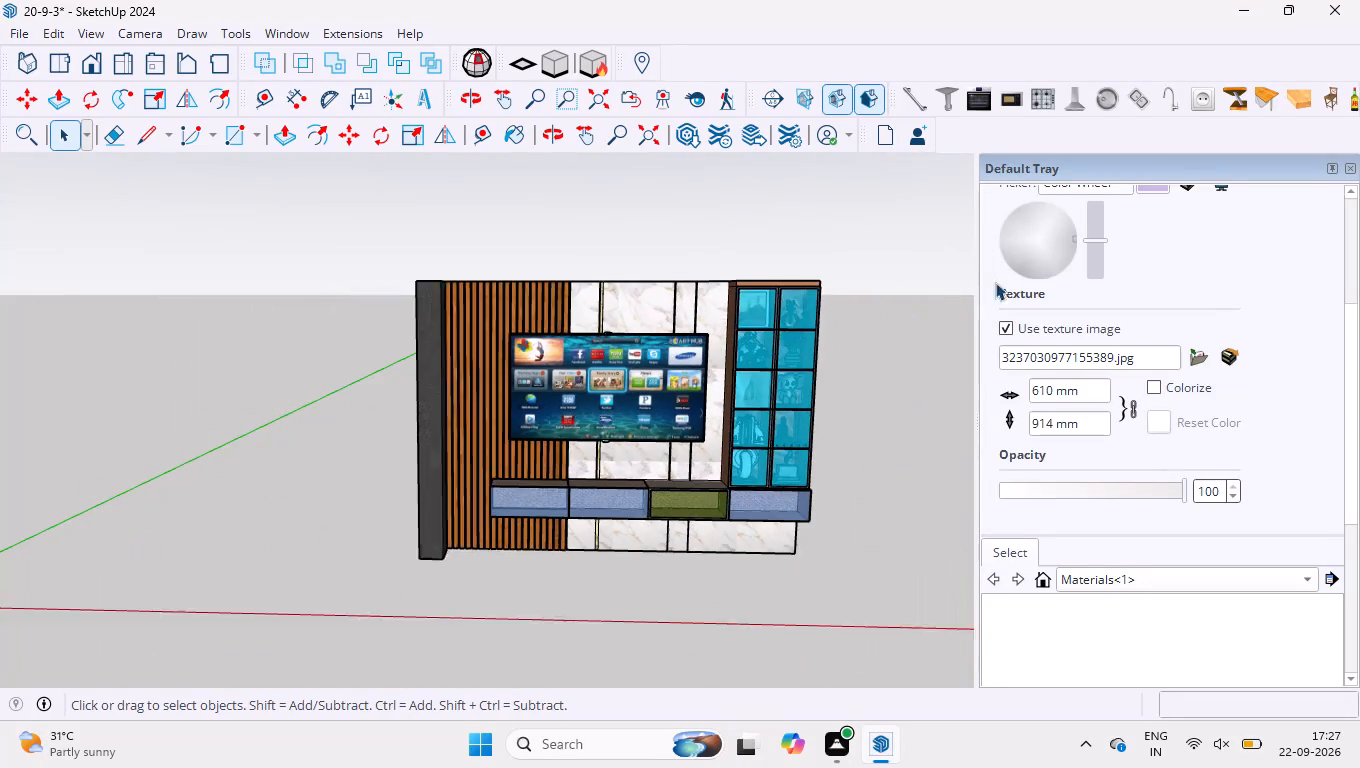
left_click(1346, 166)
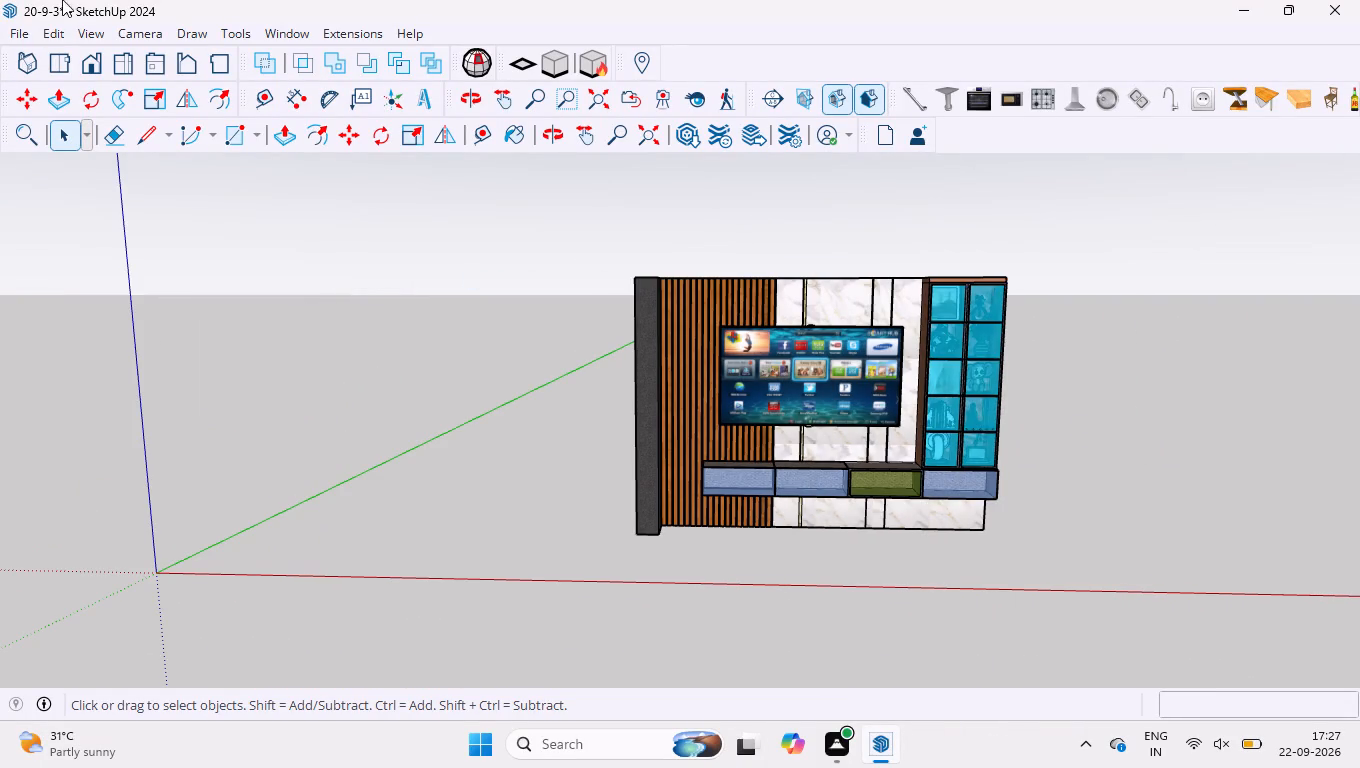
Save the TV wall unit model under its existing file name.
key("ctrl+s")
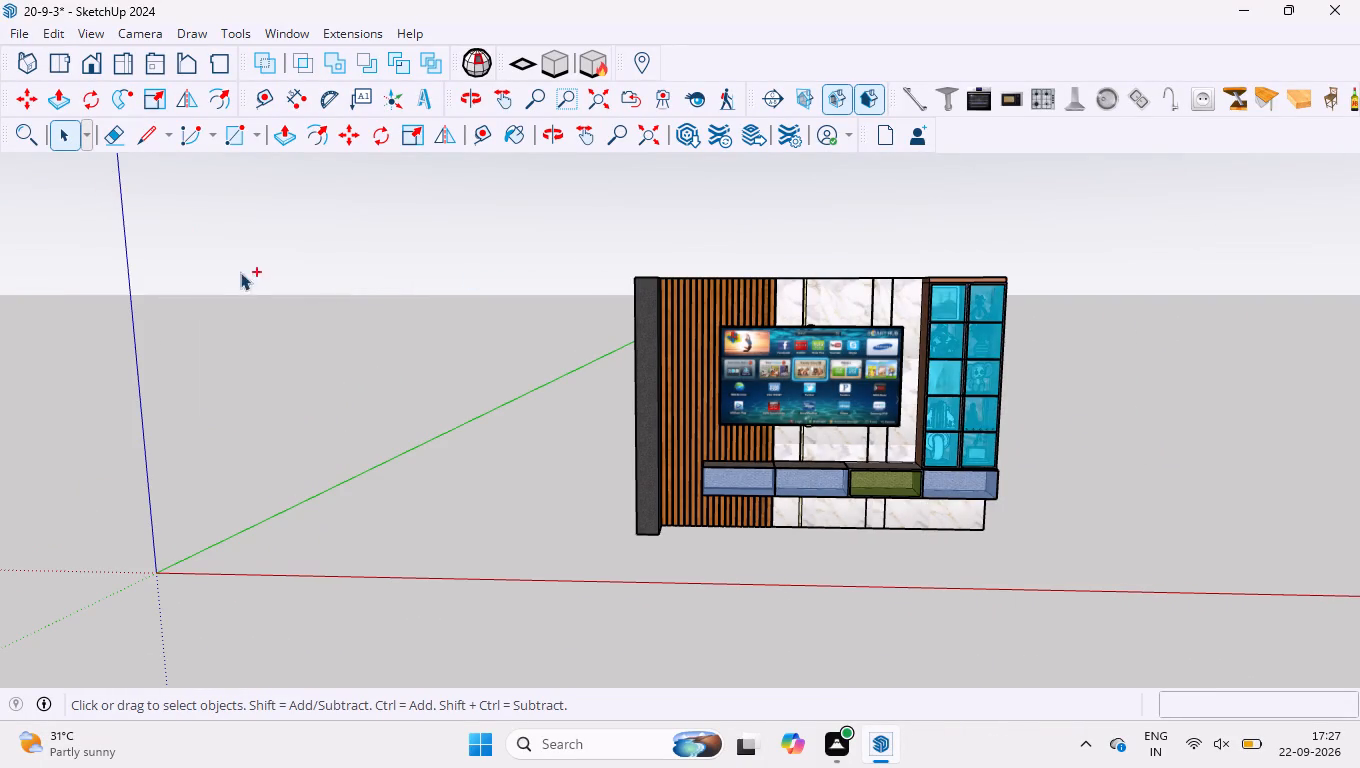
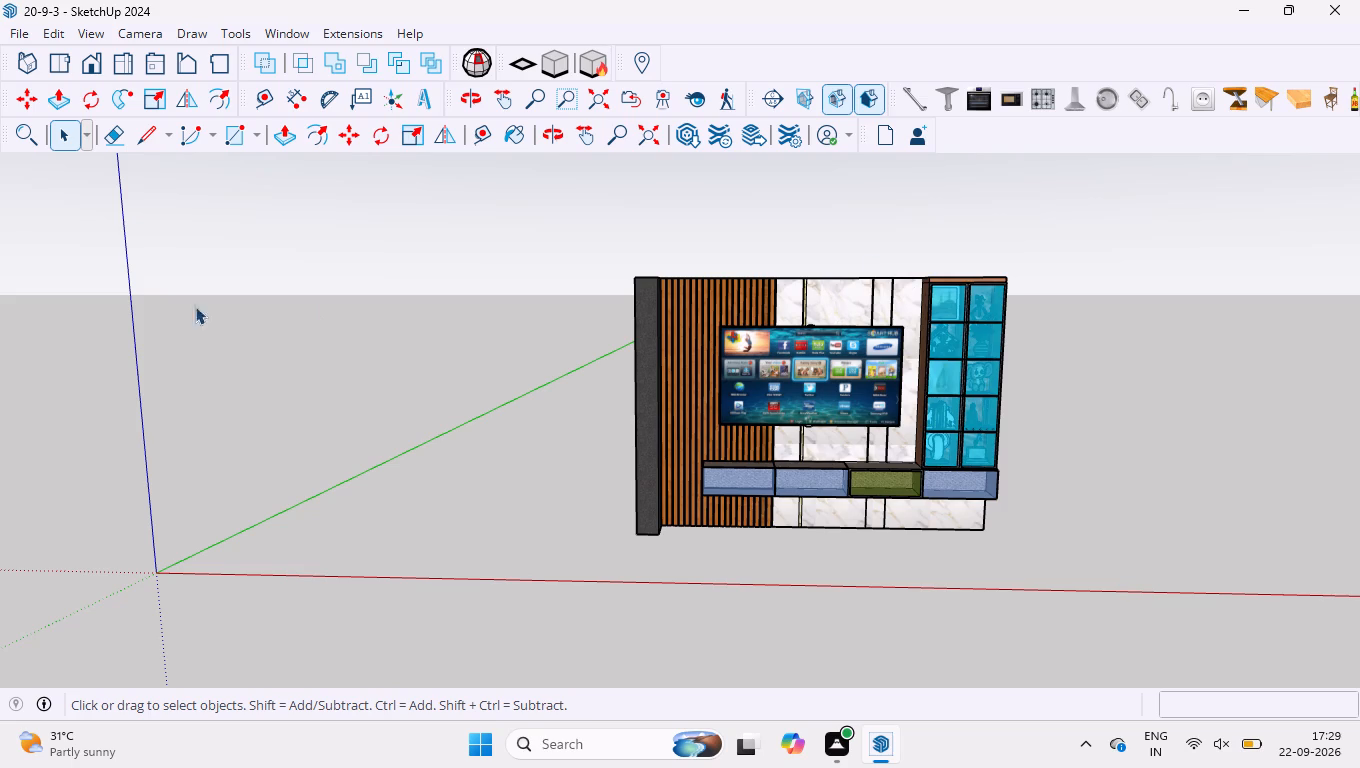
Launch Google Chrome from the installed apps.
left_click(472, 755)
scroll(590, 470, "down", 2)
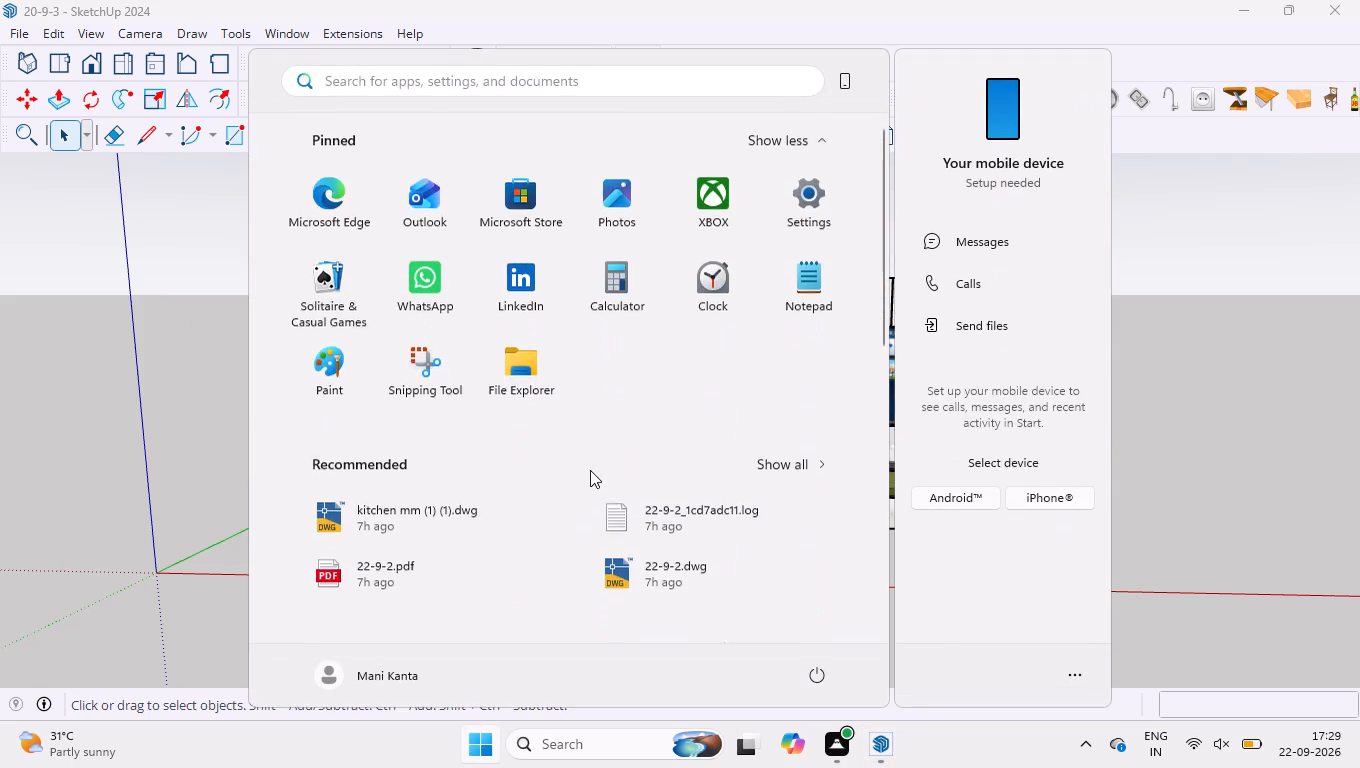
scroll(590, 470, "down", 4)
left_click(582, 177)
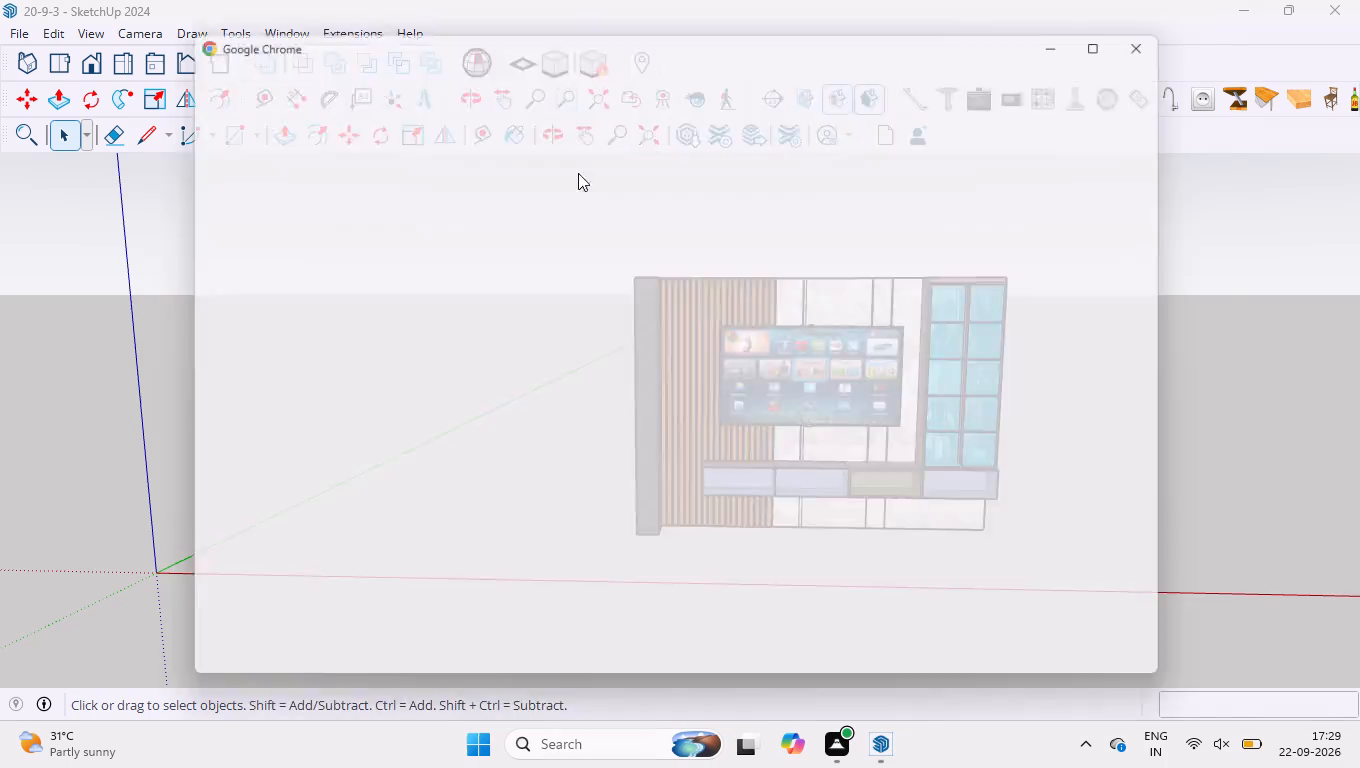
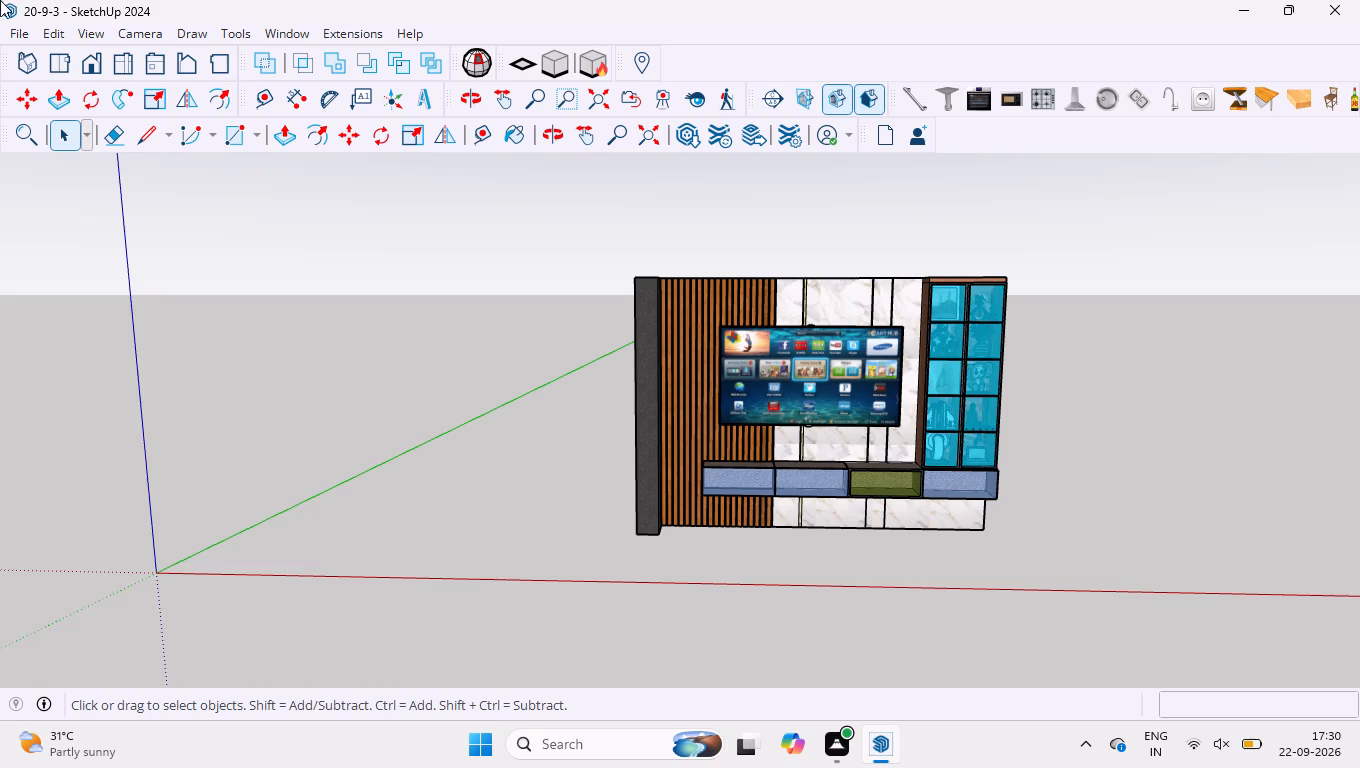
Export the TV wall unit as a 3D model to the Downloads folder, as COLLADA file 20-9-3.dae.
left_click(29, 61)
left_click(18, 30)
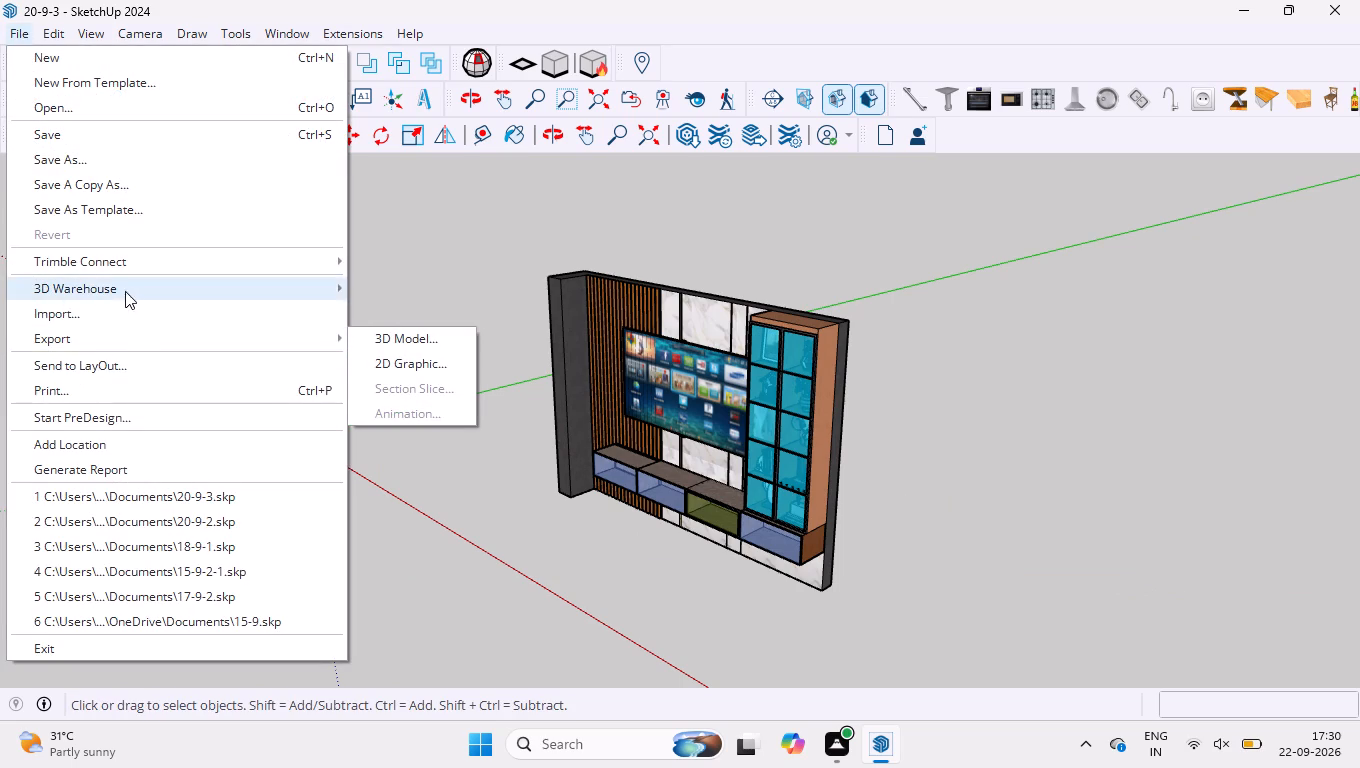
left_click(409, 332)
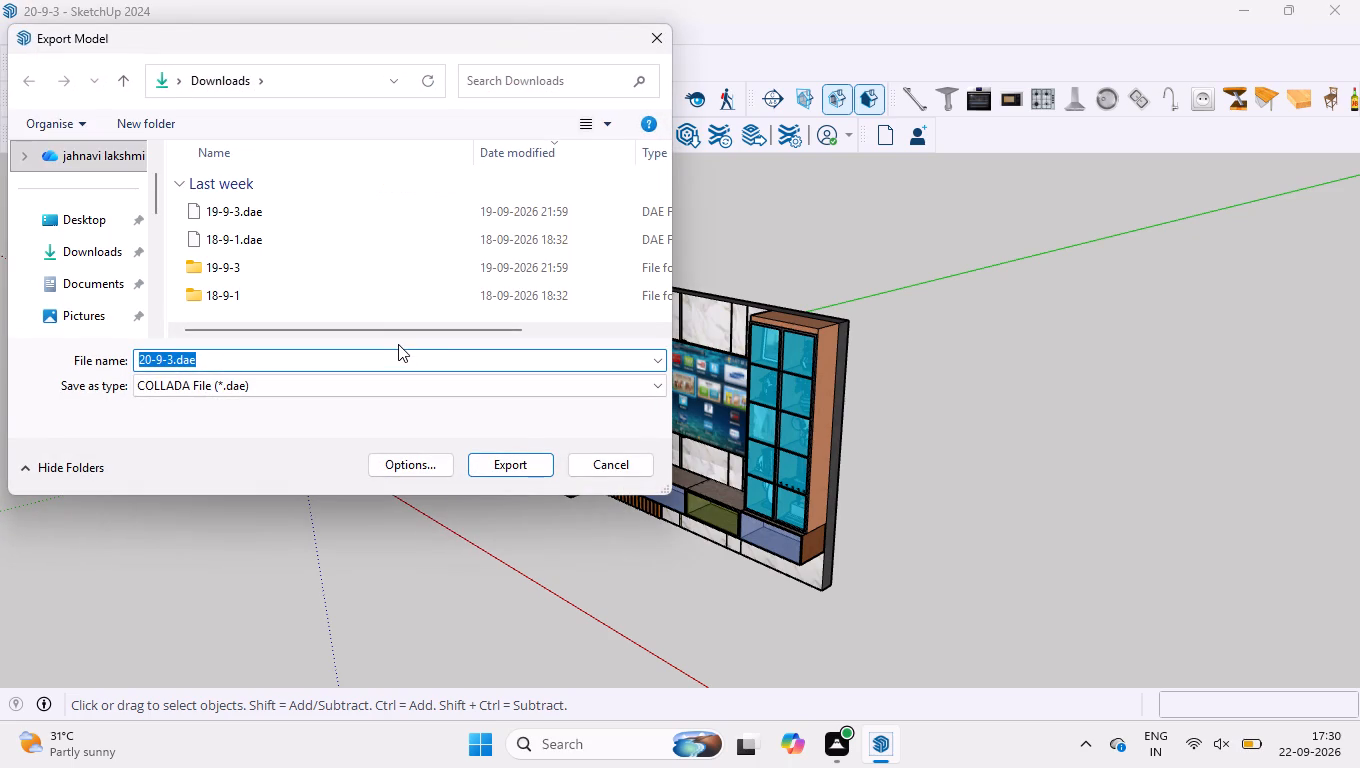
key("Return")
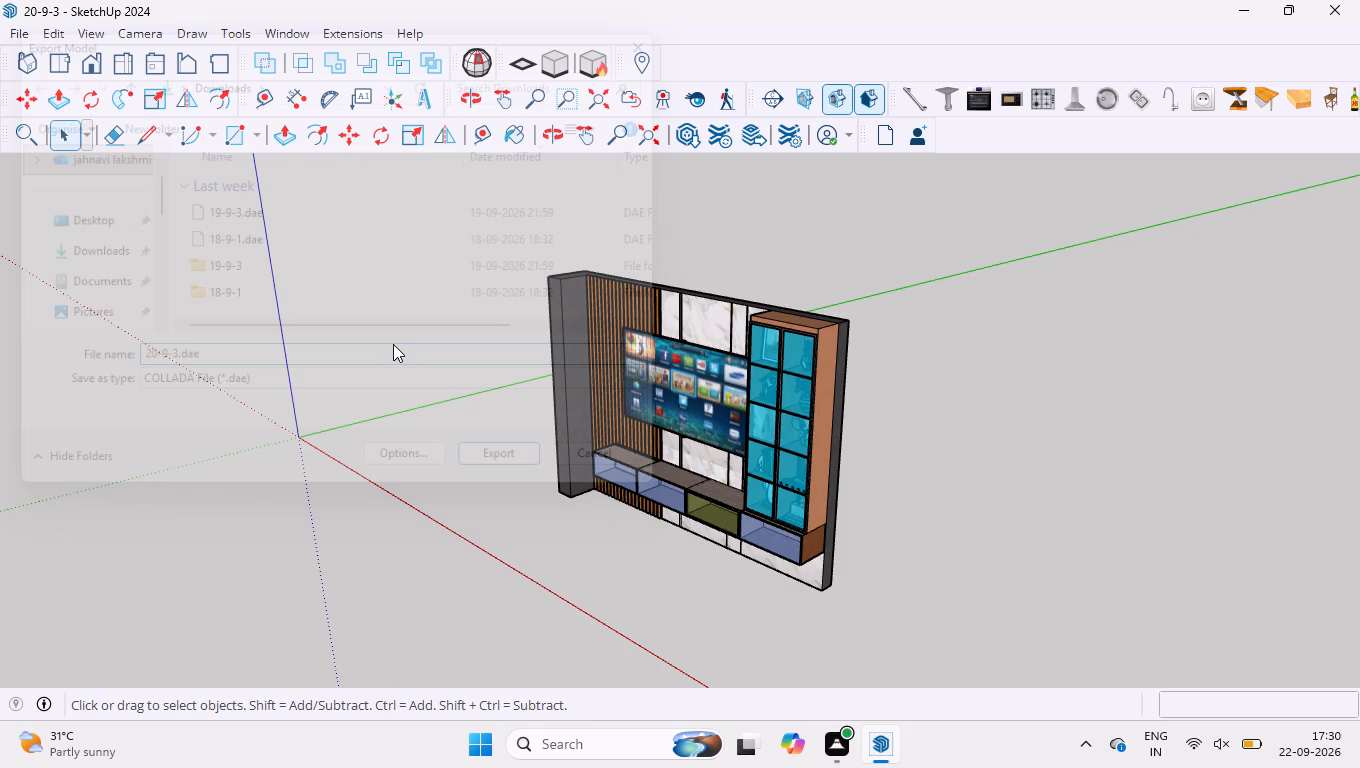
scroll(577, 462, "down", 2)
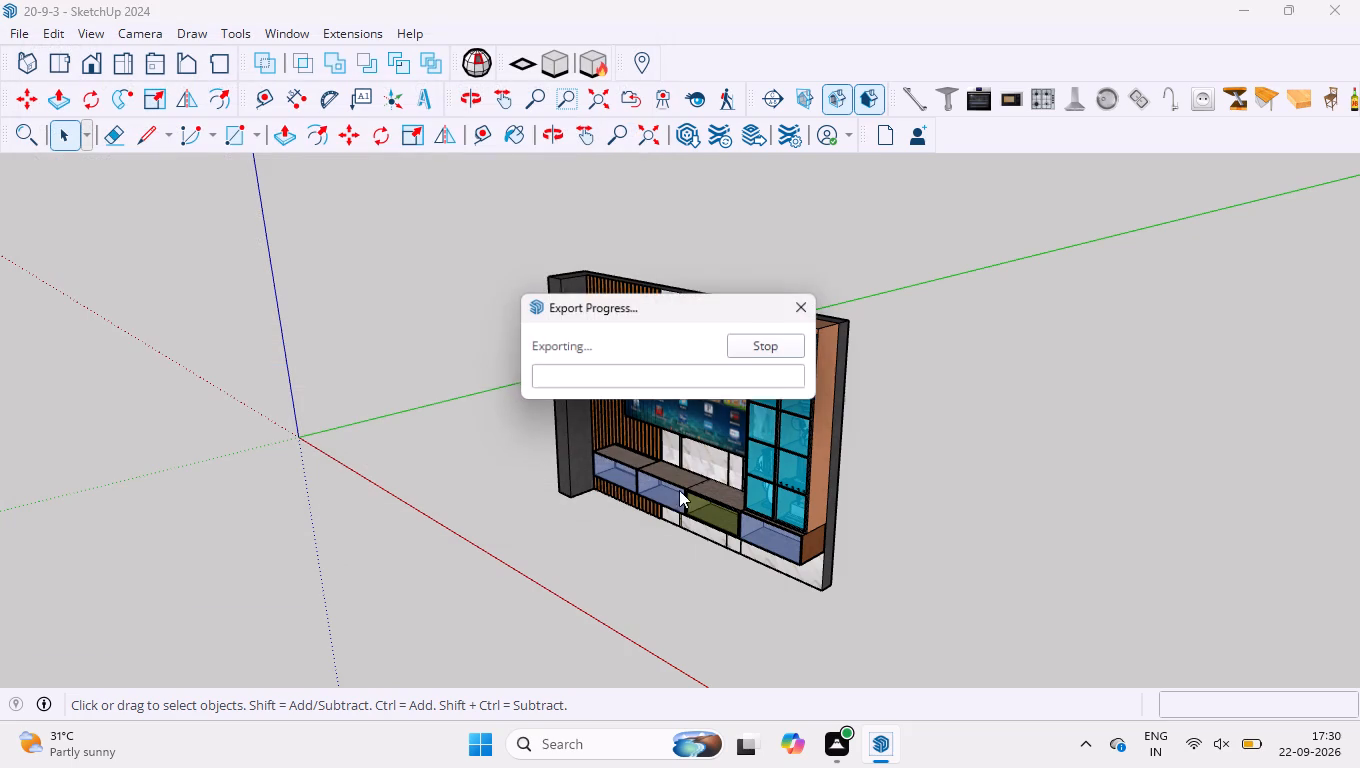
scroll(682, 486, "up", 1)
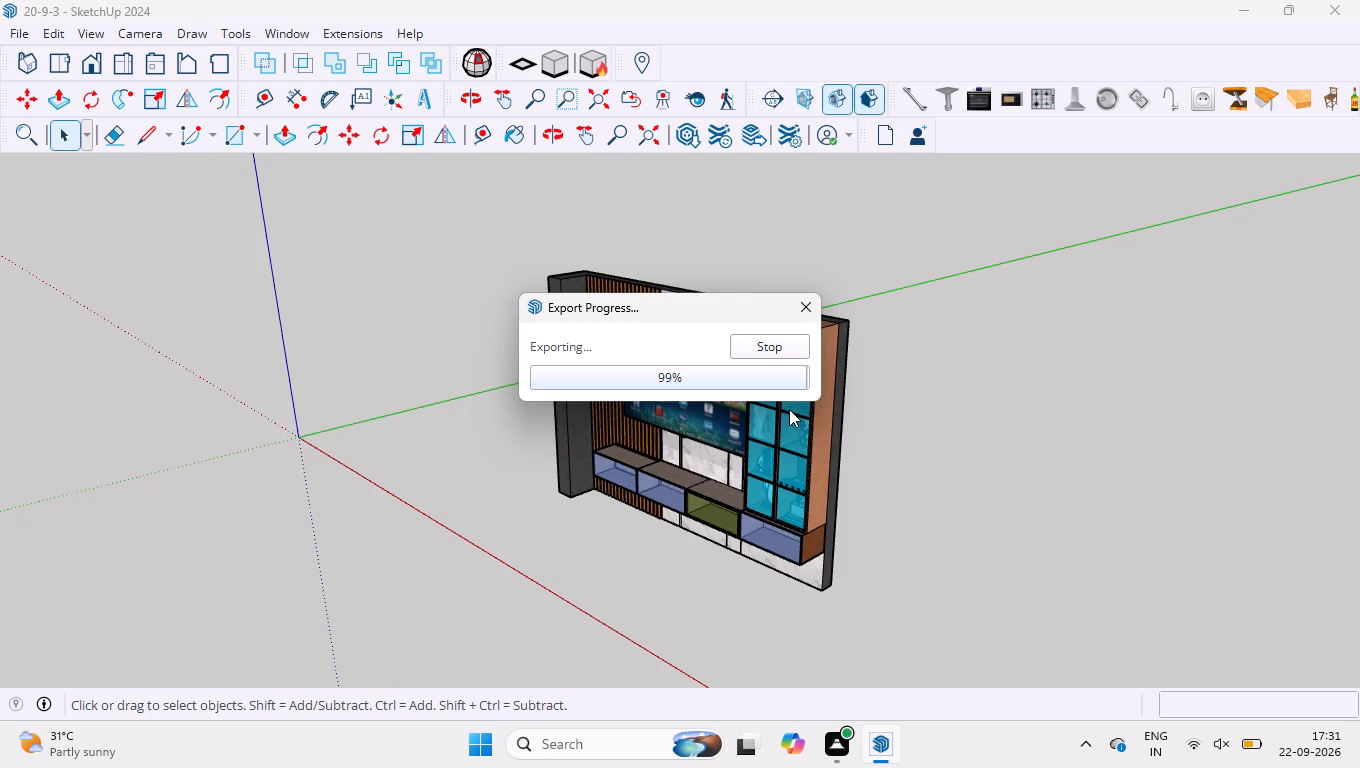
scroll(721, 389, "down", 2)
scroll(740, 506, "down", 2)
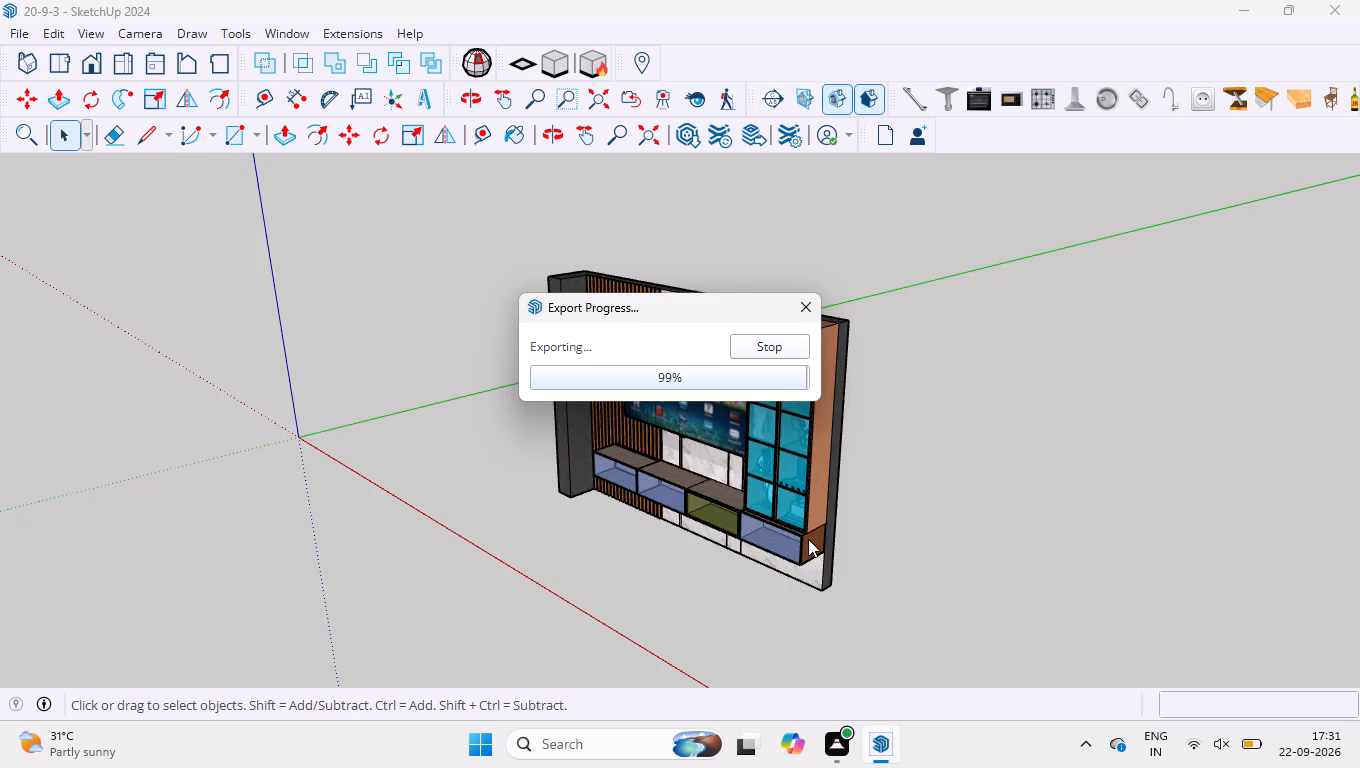
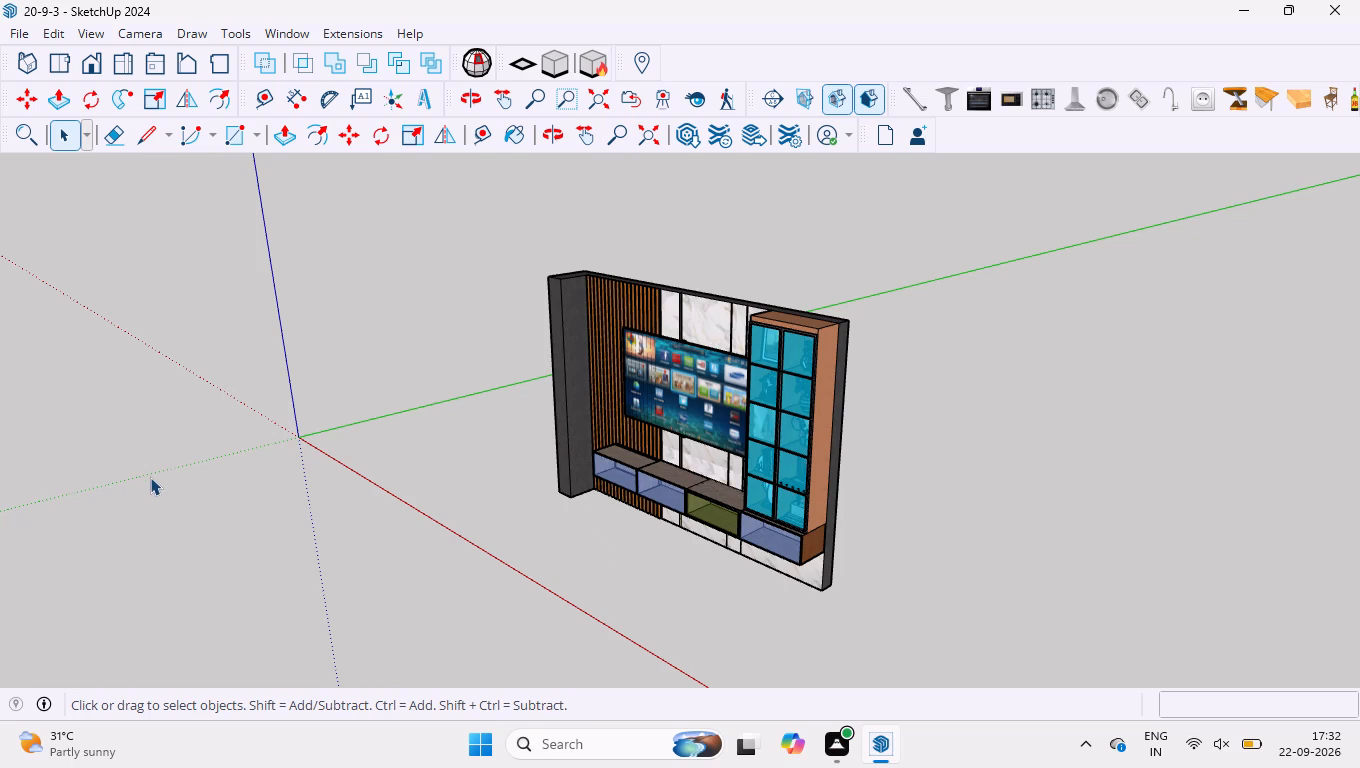
Examine the marble panels and gold strips above the TV up close on the finished wall unit.
middle_click_drag(498, 448, 623, 472)
middle_click_drag(623, 472, 741, 461)
scroll(668, 336, "up", 15)
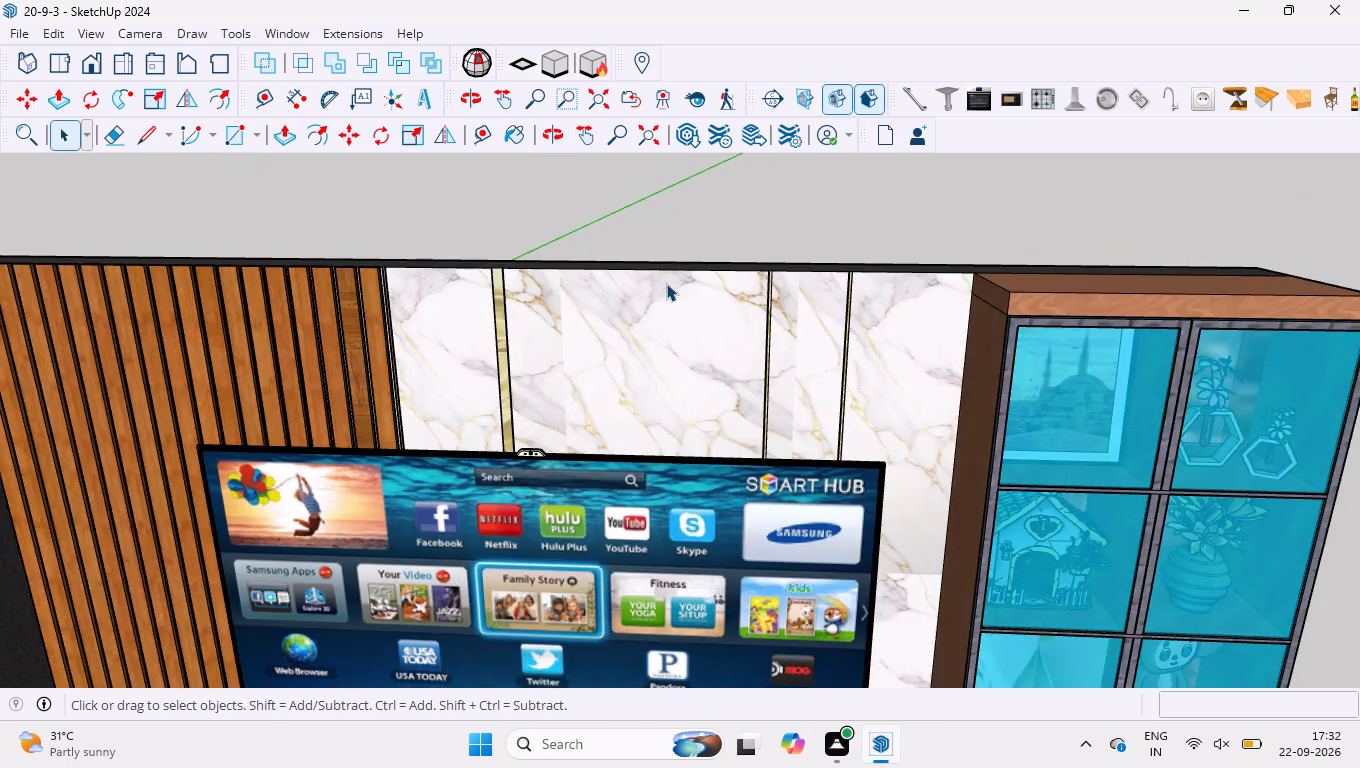
scroll(666, 283, "up", 2)
scroll(599, 423, "up", 5)
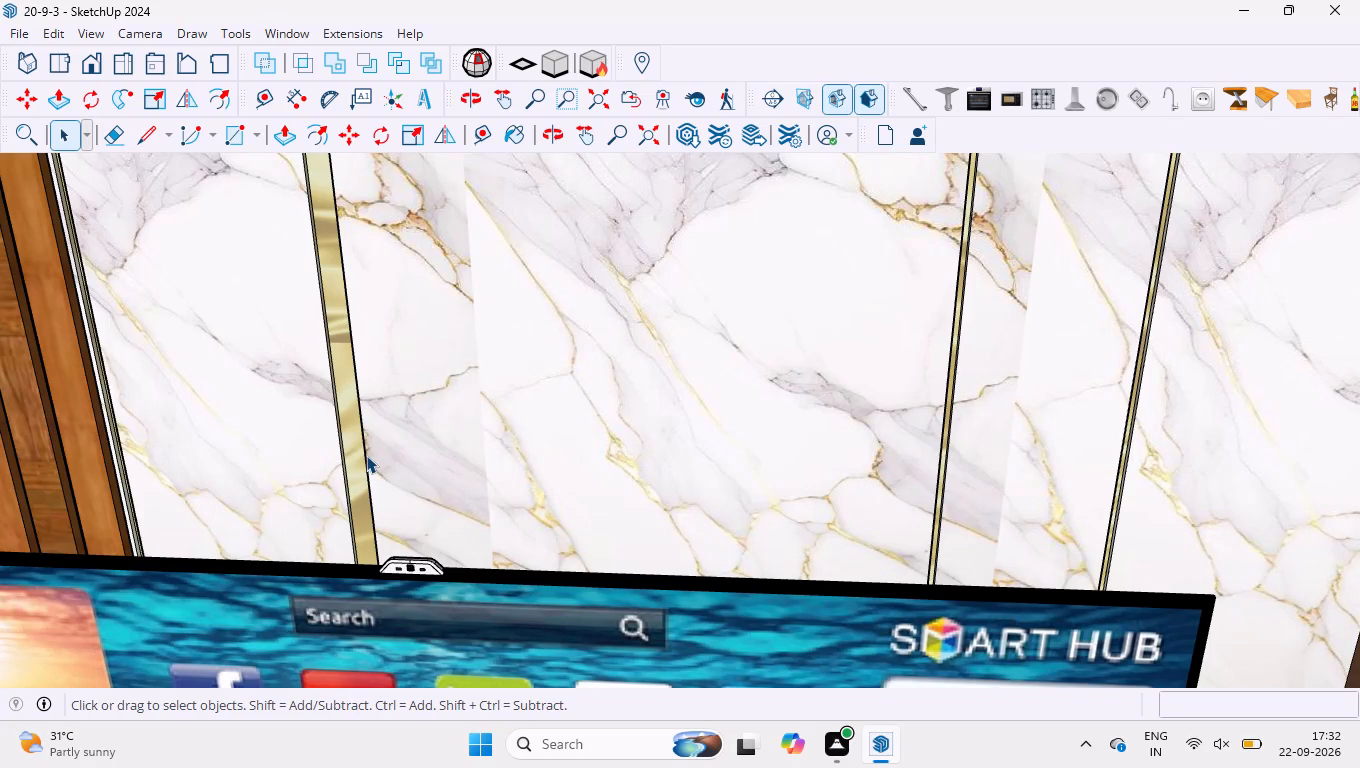
scroll(343, 502, "down", 6)
scroll(487, 468, "down", 4)
scroll(574, 464, "down", 3)
scroll(591, 318, "down", 7)
scroll(664, 358, "down", 7)
scroll(570, 581, "up", 6)
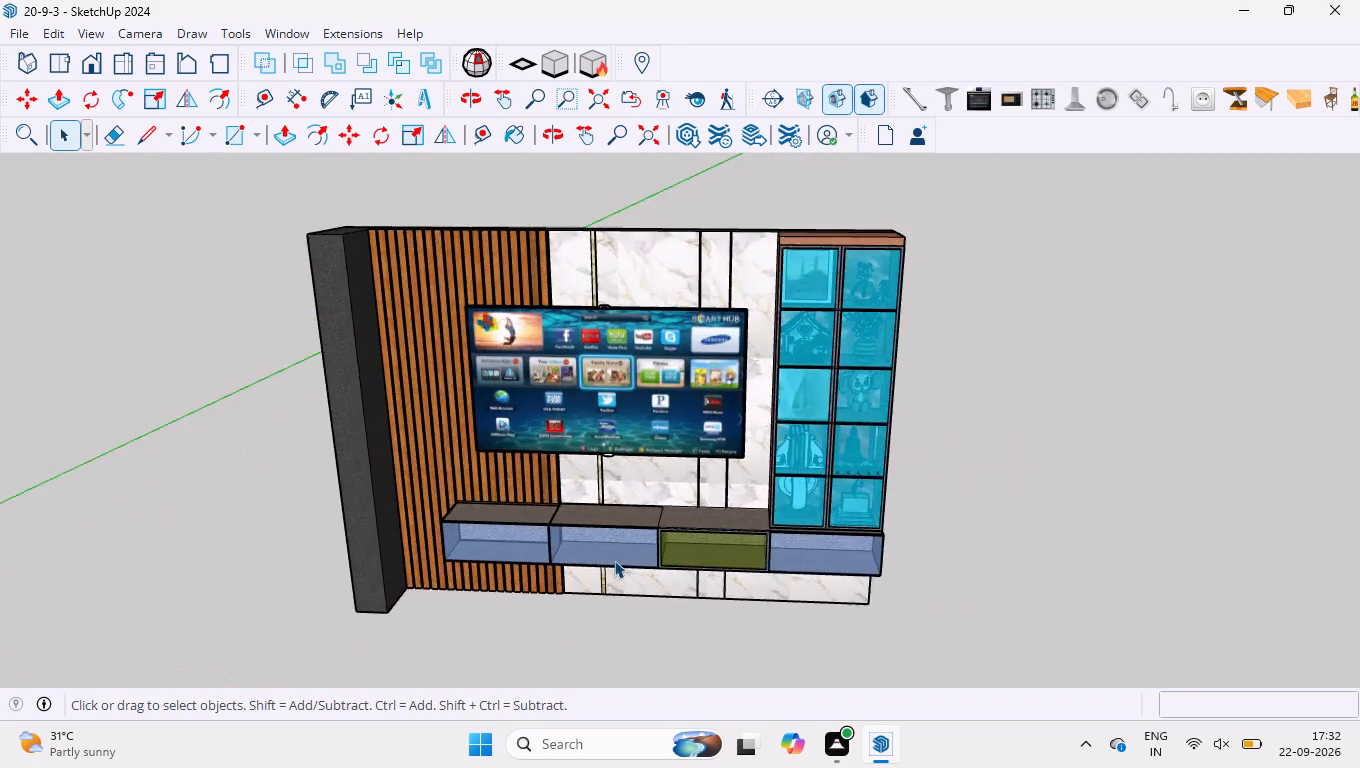
Review the whole TV wall unit from the front and check the plain back of the wall.
middle_click_drag(626, 575, 647, 515)
scroll(644, 571, "down", 6)
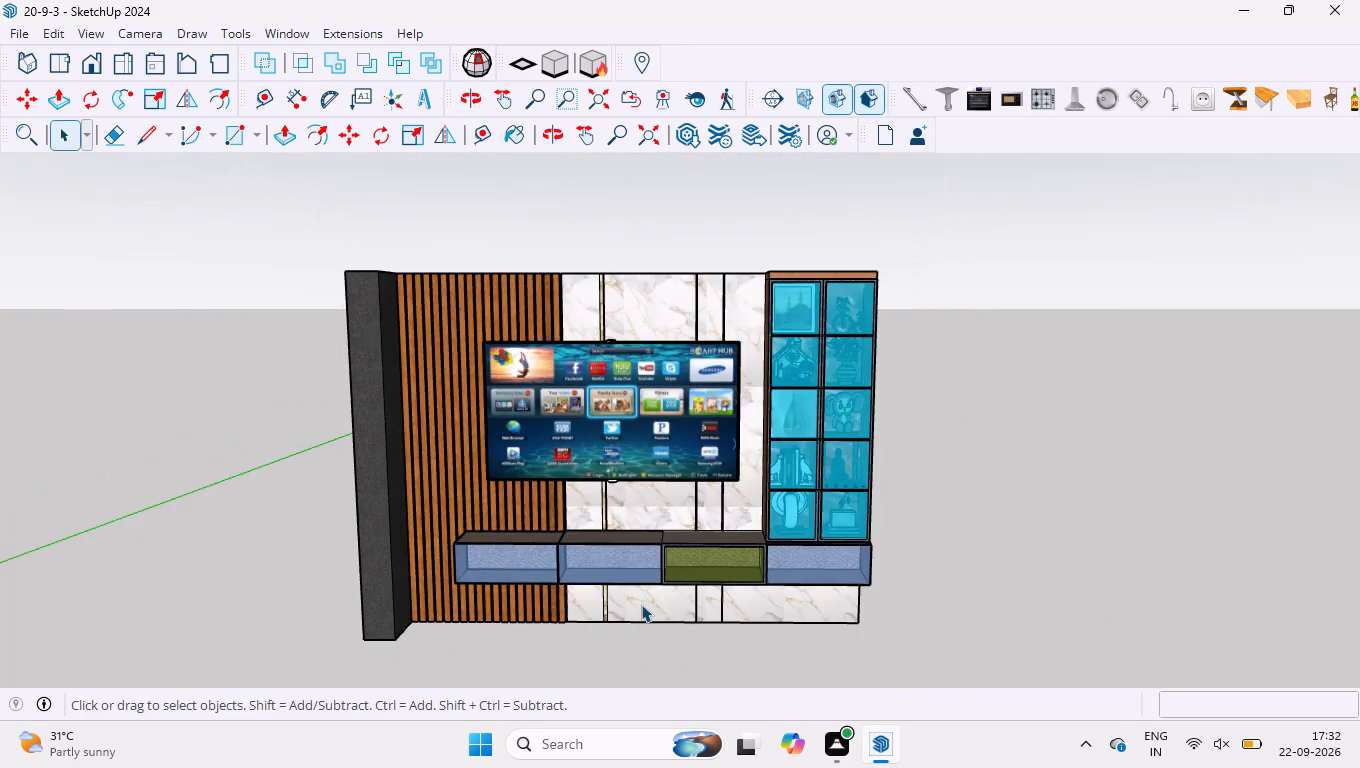
scroll(633, 515, "up", 4)
scroll(649, 604, "up", 1)
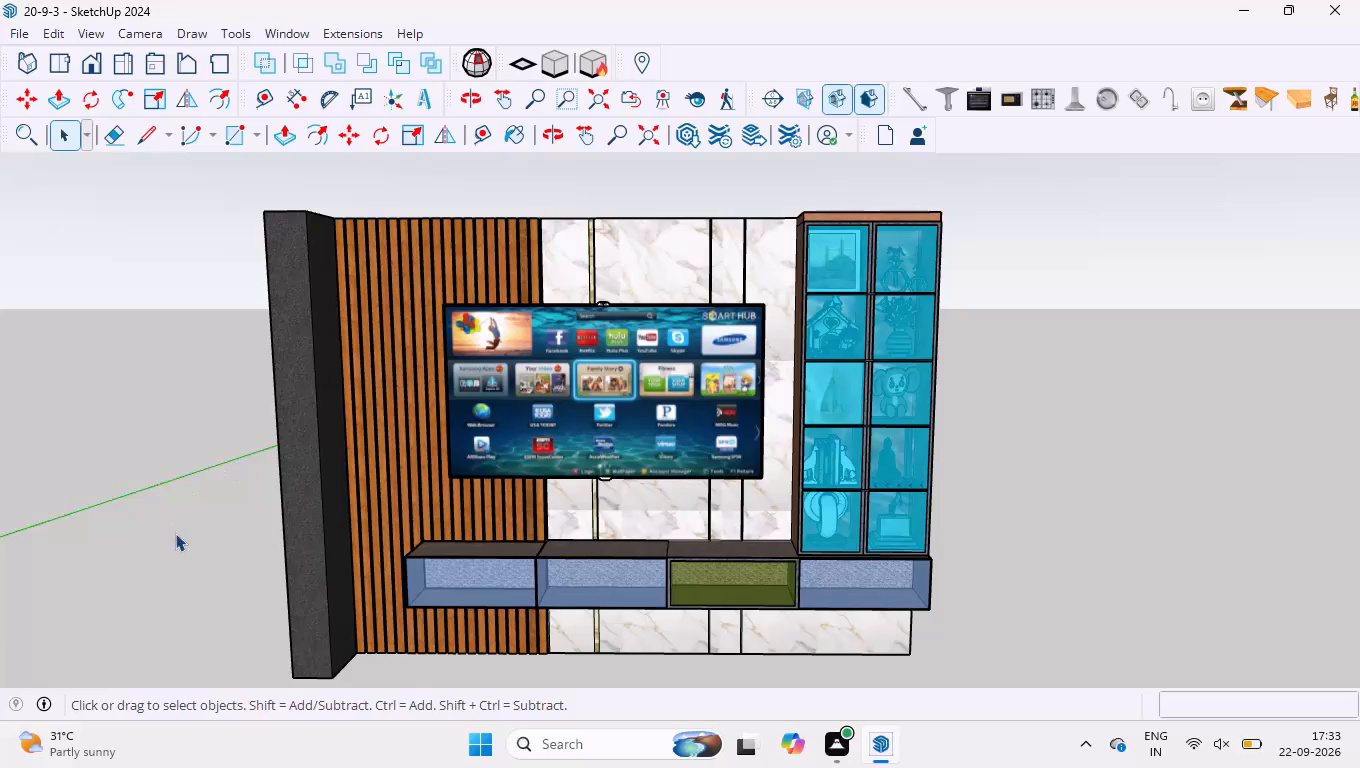
scroll(576, 269, "down", 3)
scroll(739, 392, "down", 4)
scroll(710, 402, "up", 1)
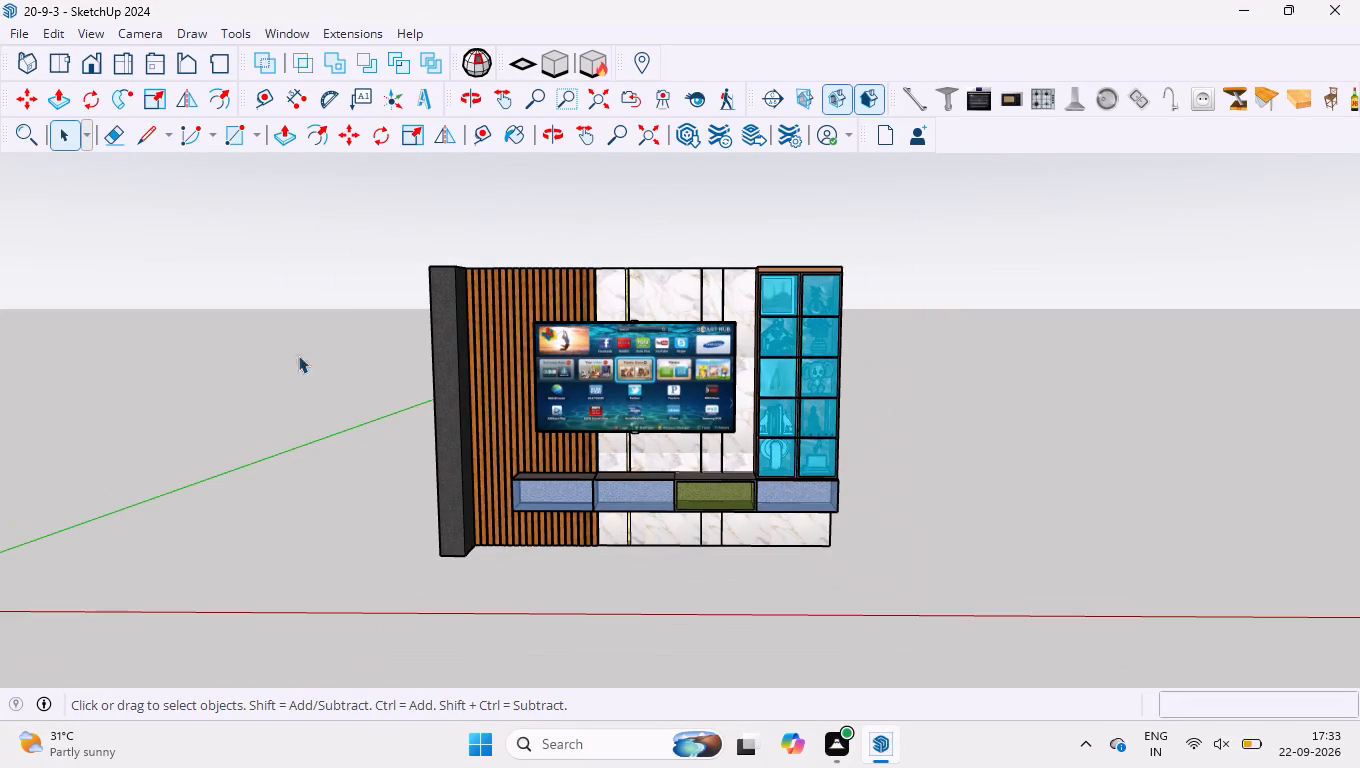
middle_click_drag(387, 346, 1355, 285)
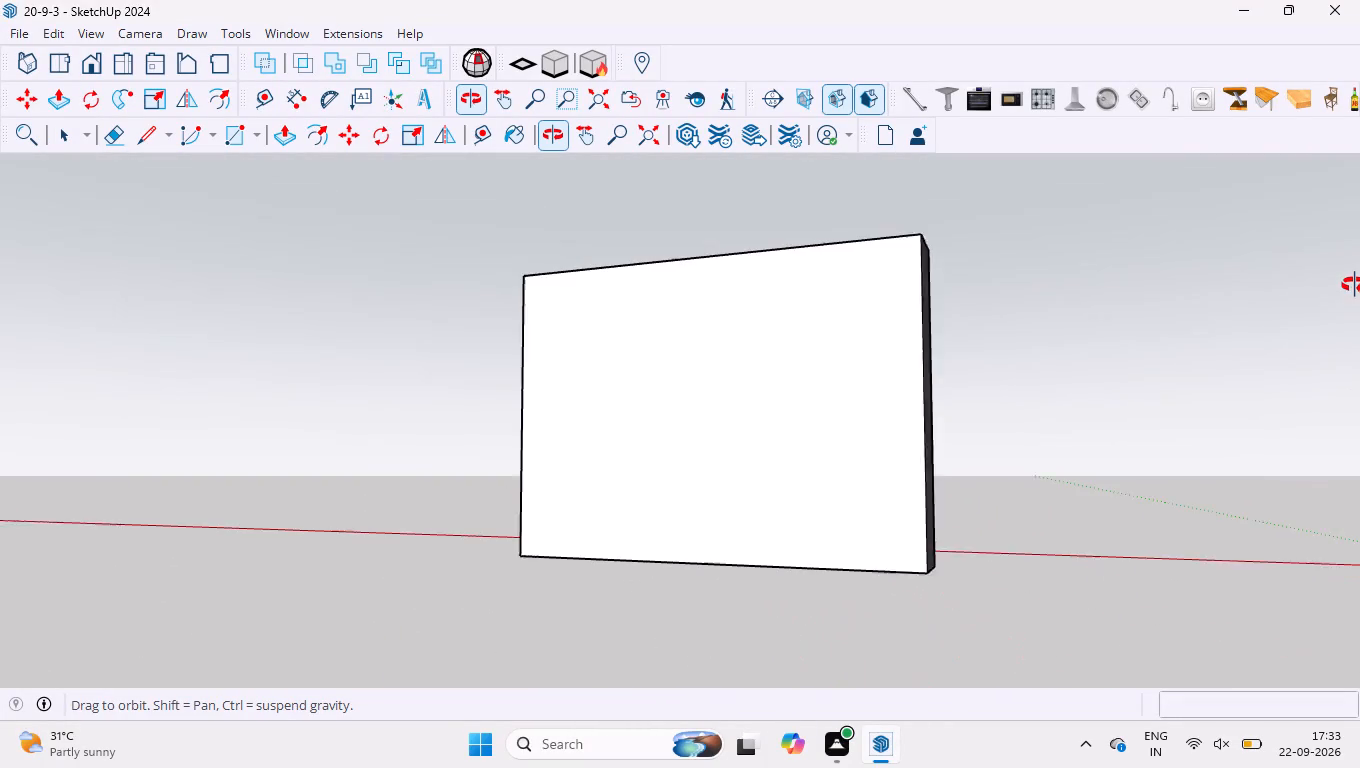
middle_click_drag(1355, 285, 337, 368)
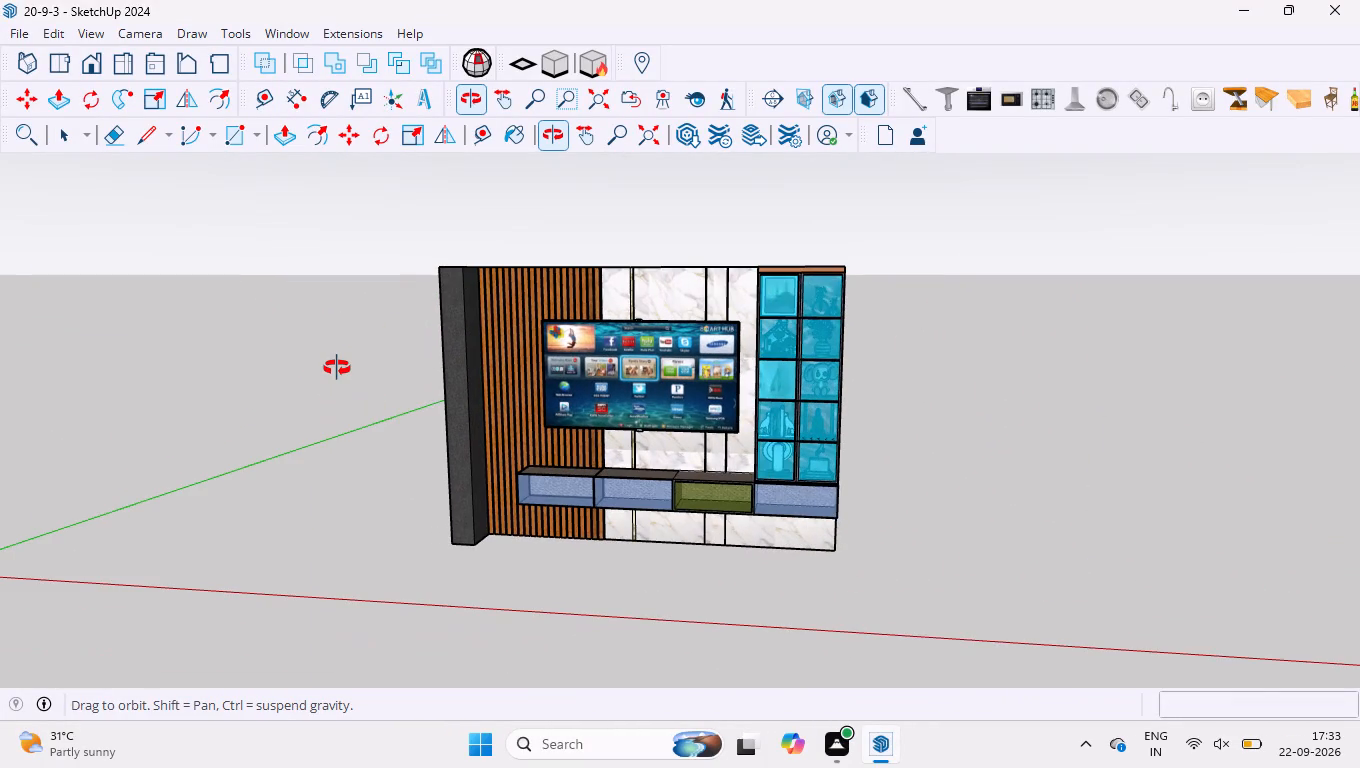
middle_click_drag(337, 368, 340, 368)
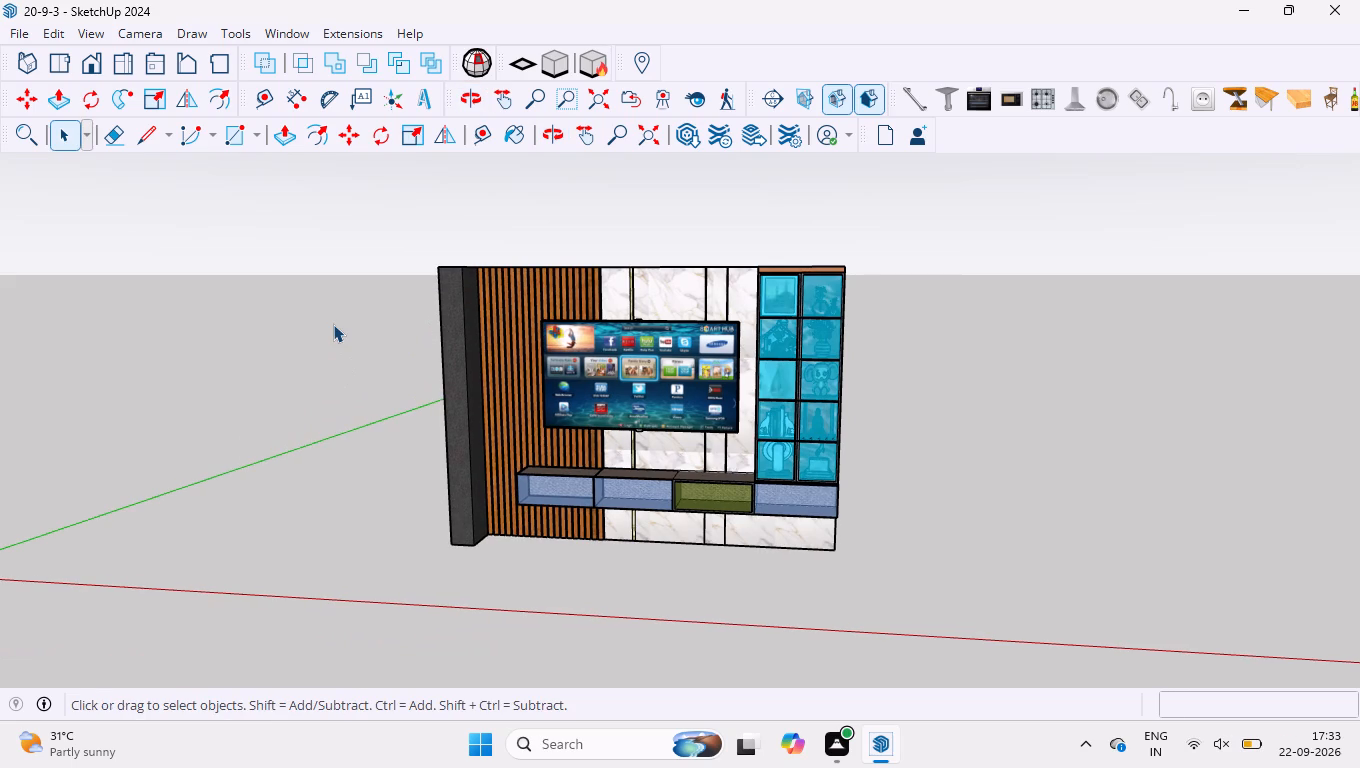
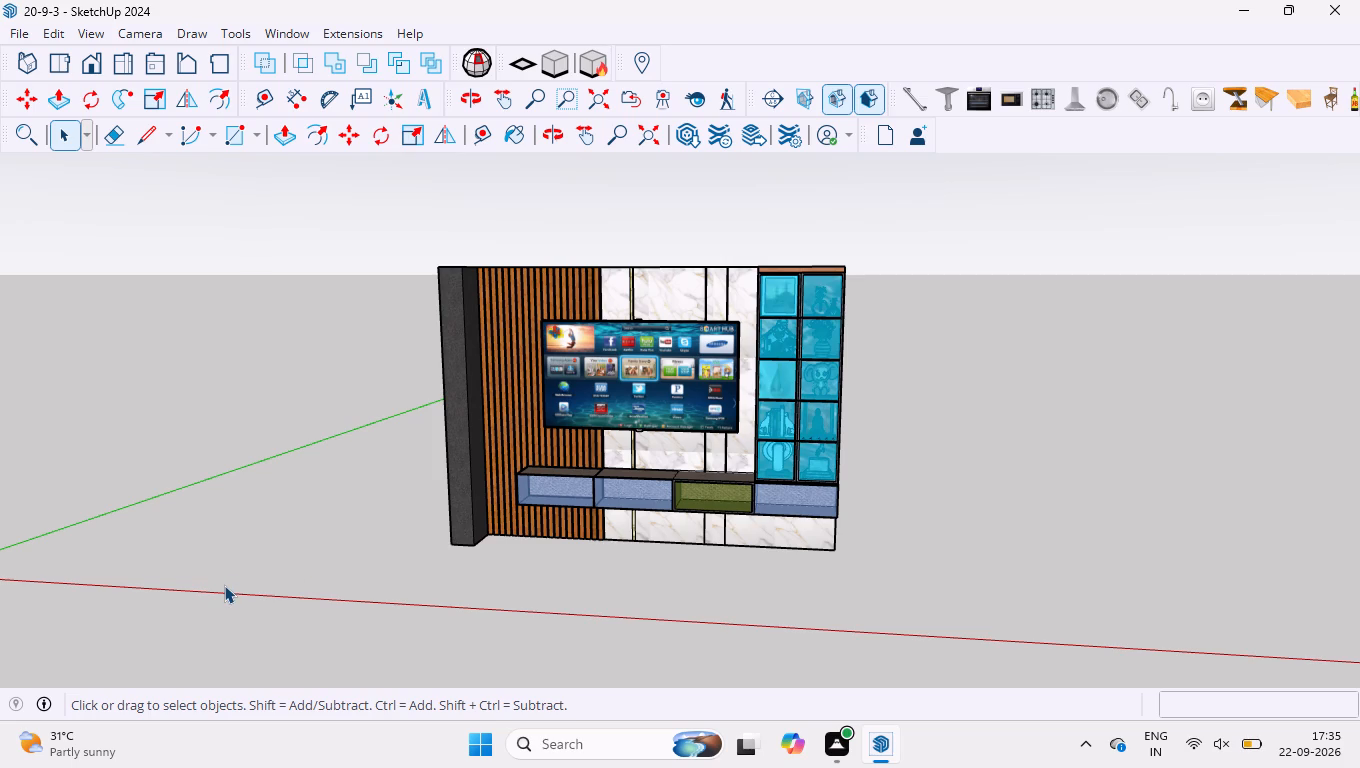
Examine the gold strip and marble panels above the TV up close, including where they meet the wall's top edge.
scroll(662, 253, "up", 11)
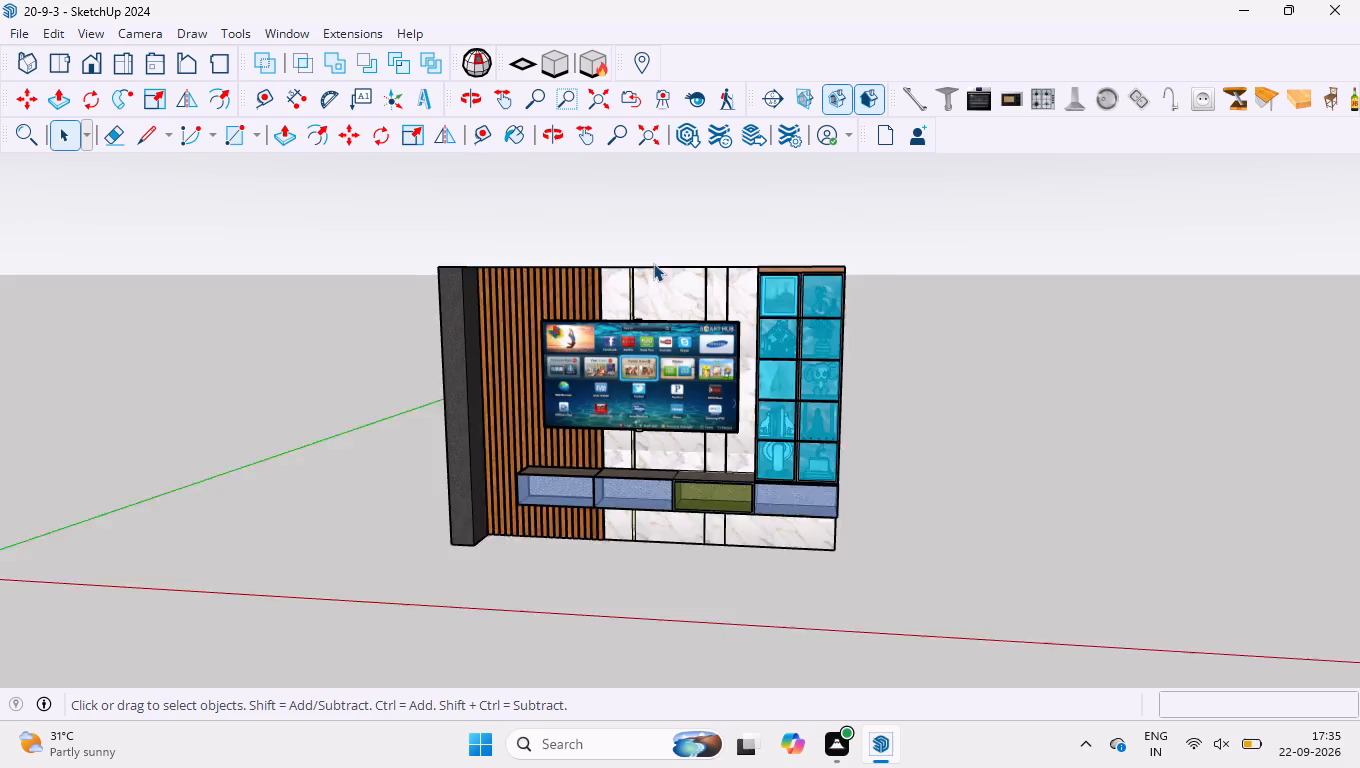
scroll(653, 263, "up", 18)
scroll(520, 343, "up", 4)
middle_click_drag(521, 354, 523, 354)
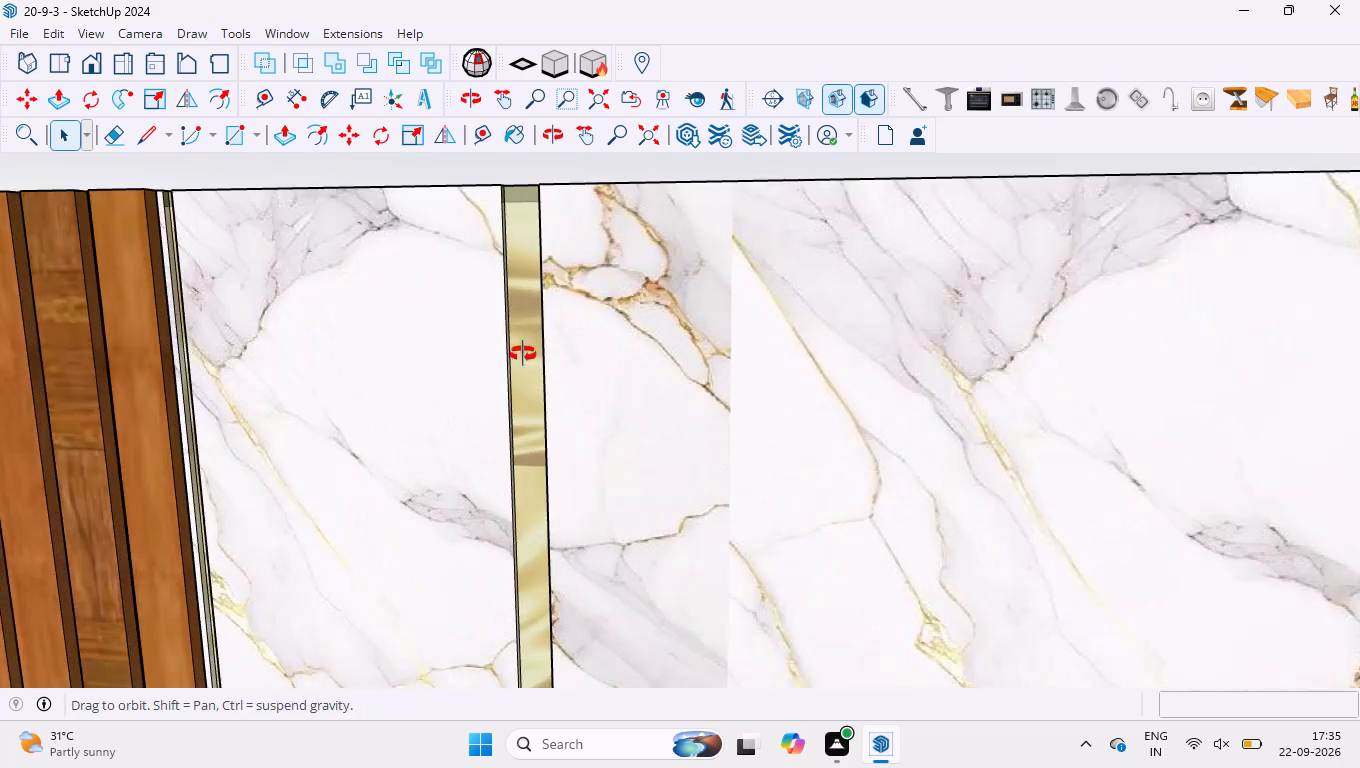
middle_click_drag(523, 354, 527, 714)
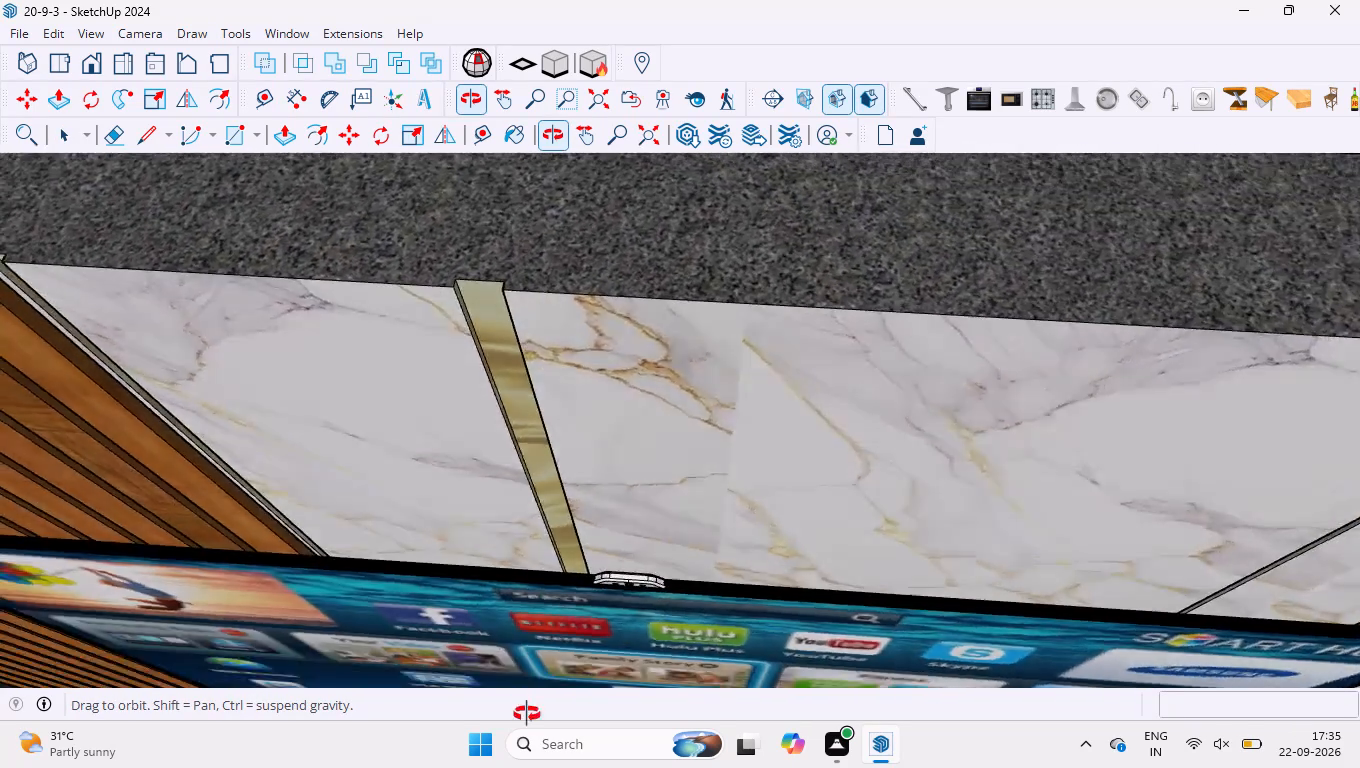
middle_click_drag(527, 714, 654, 498)
scroll(647, 496, "up", 2)
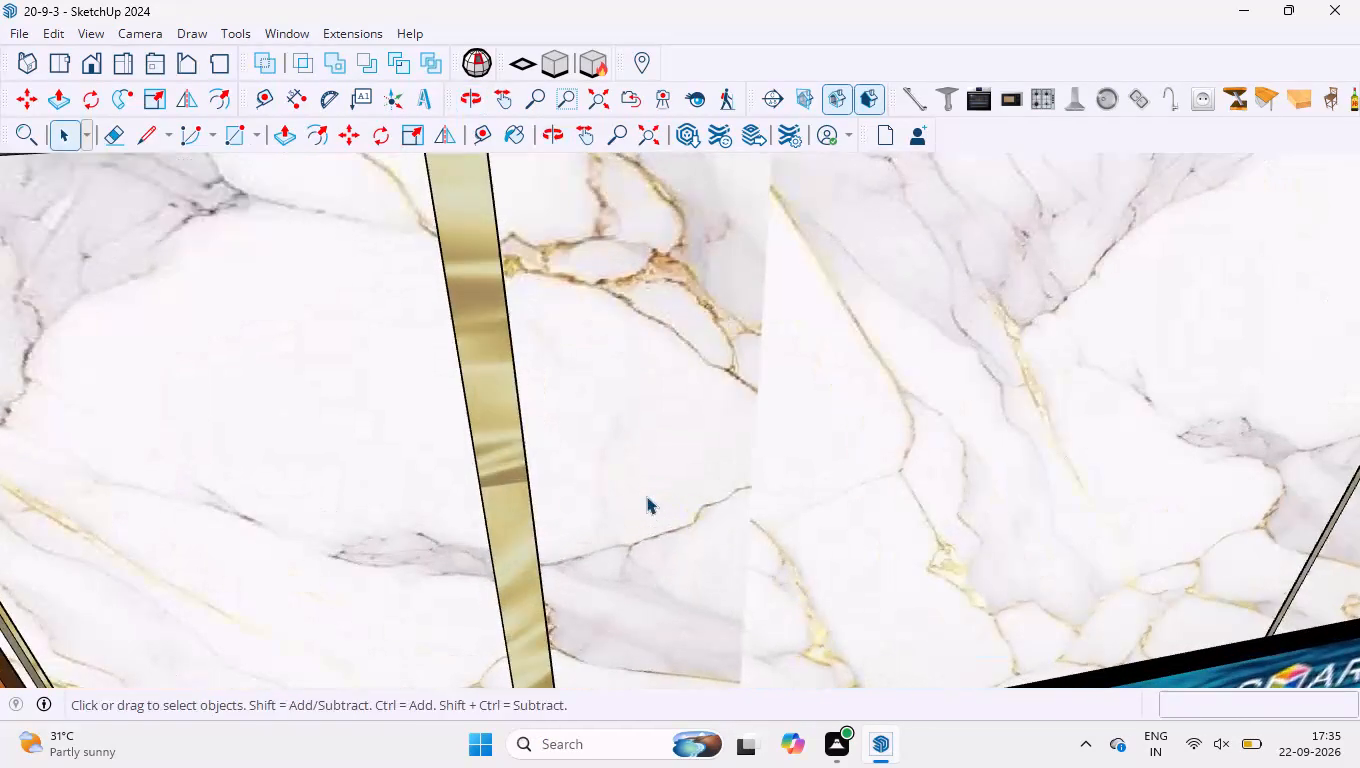
scroll(634, 492, "down", 13)
middle_click_drag(598, 512, 602, 427)
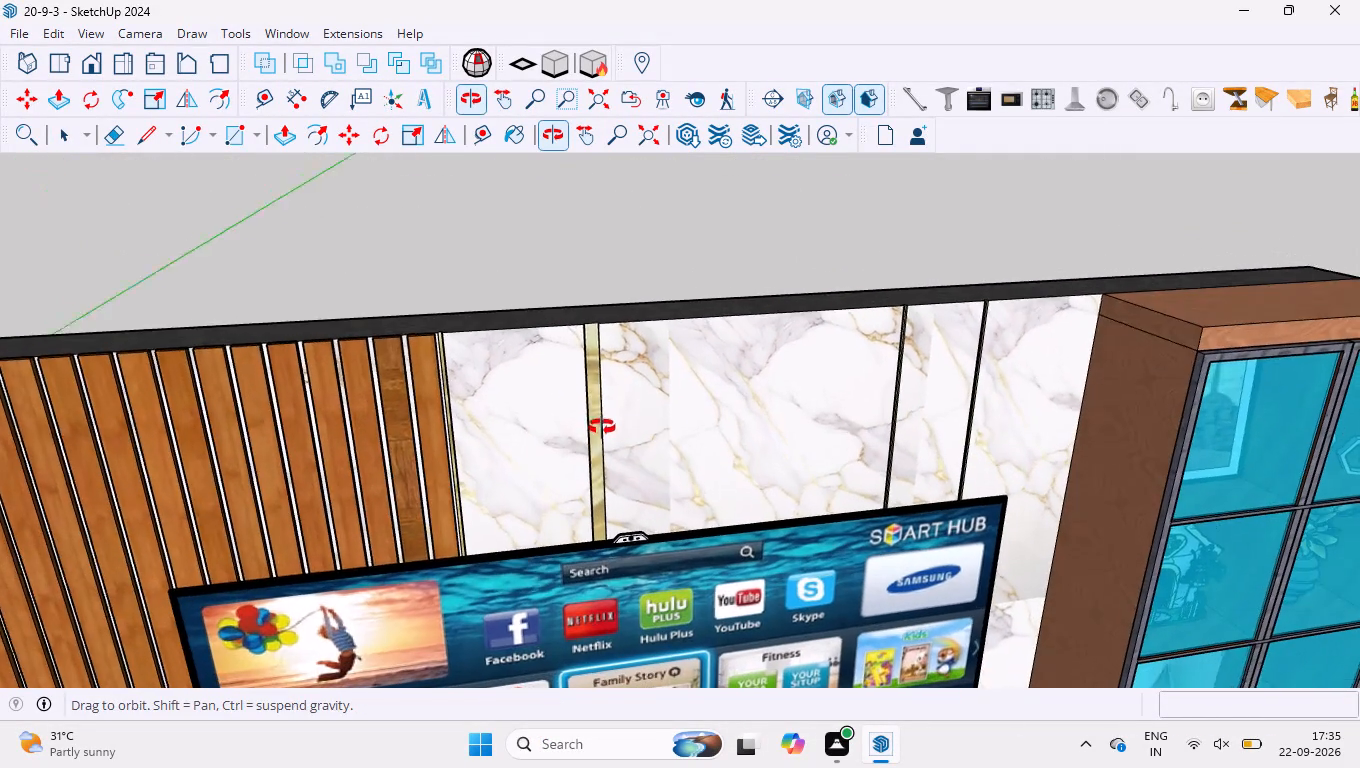
middle_click_drag(602, 427, 603, 413)
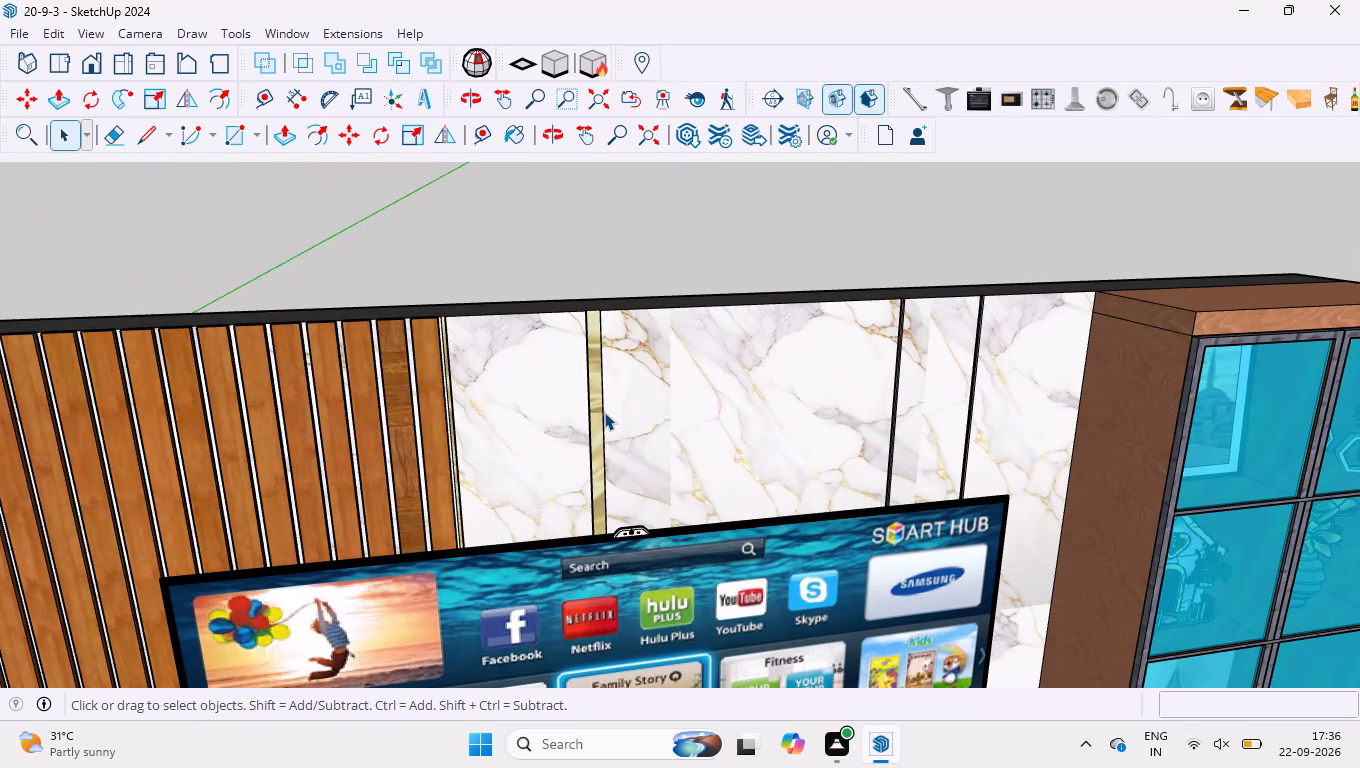
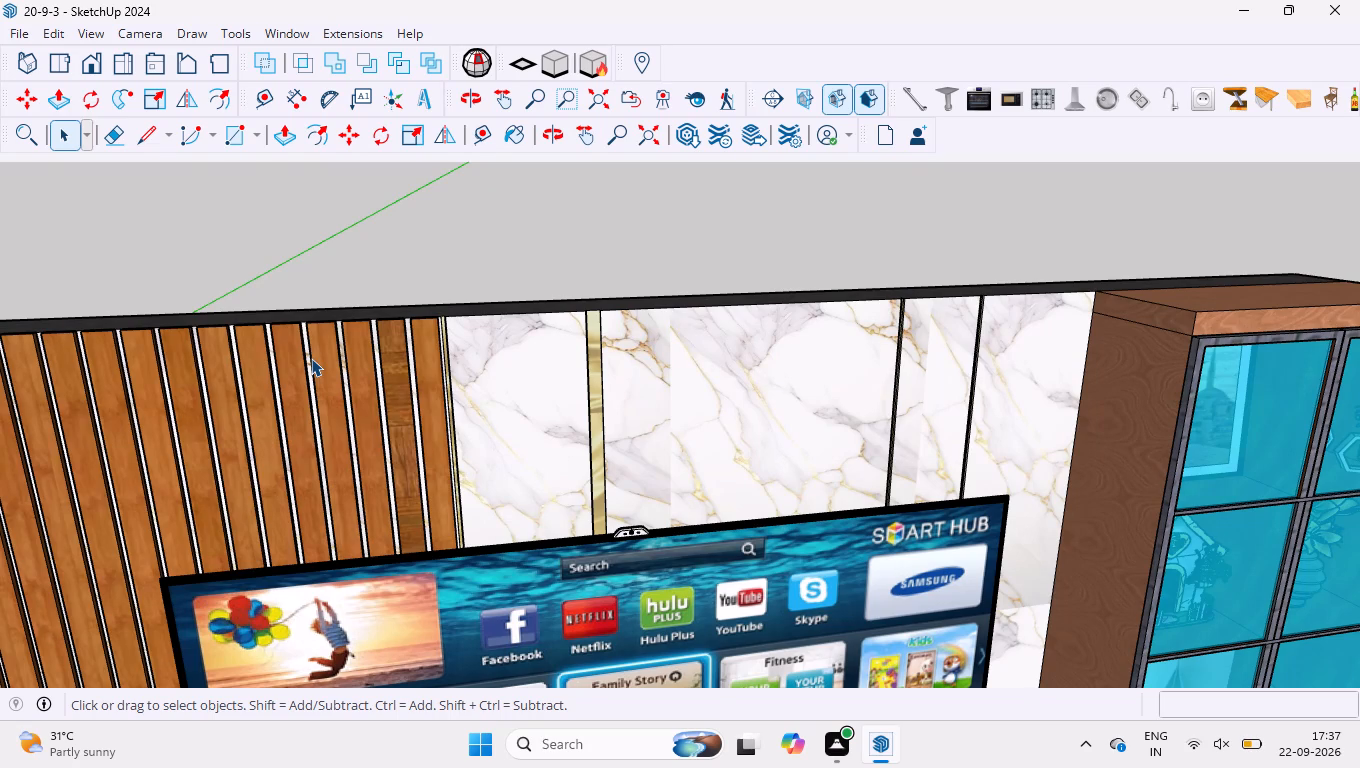
Examine the TV wall unit from above and from the front, including the marble panels below the floating cabinets.
scroll(710, 246, "down", 10)
scroll(580, 205, "down", 6)
middle_click_drag(1041, 353, 646, 654)
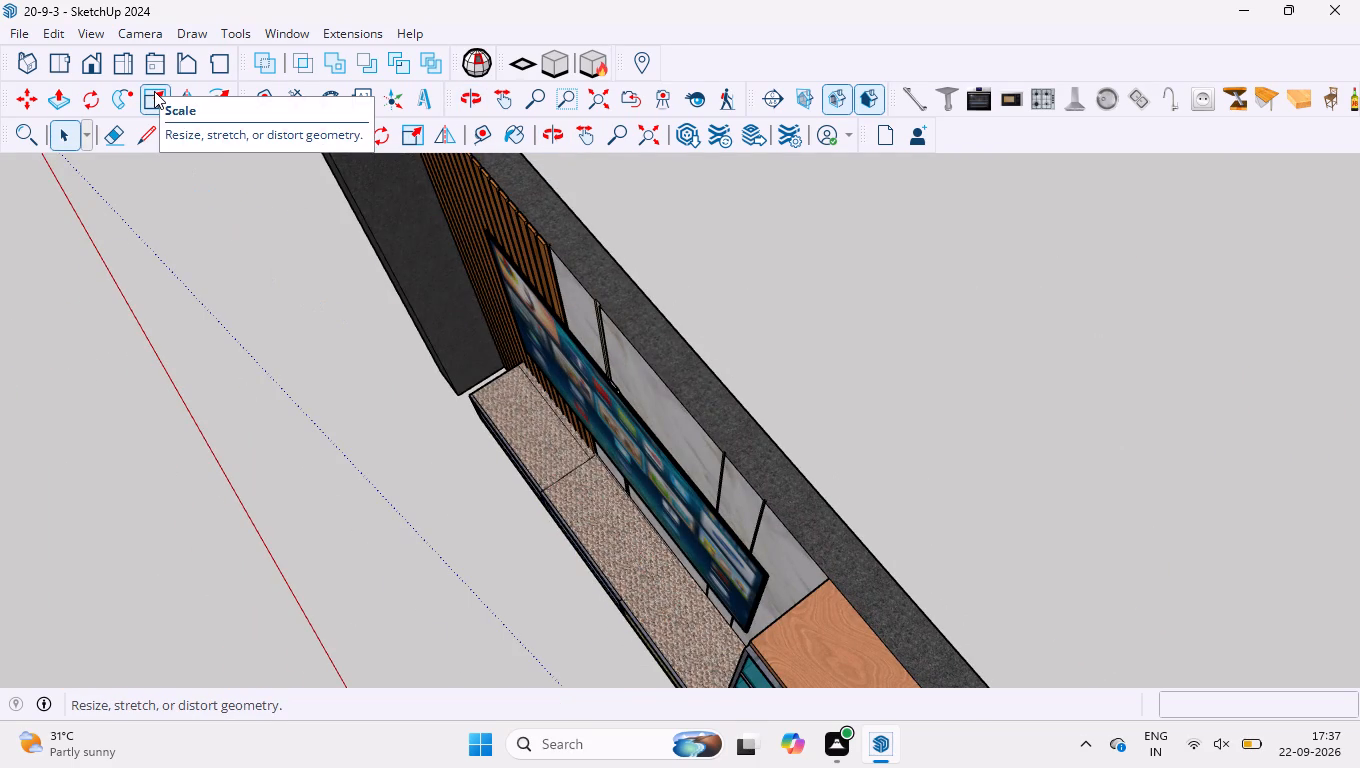
left_click(86, 73)
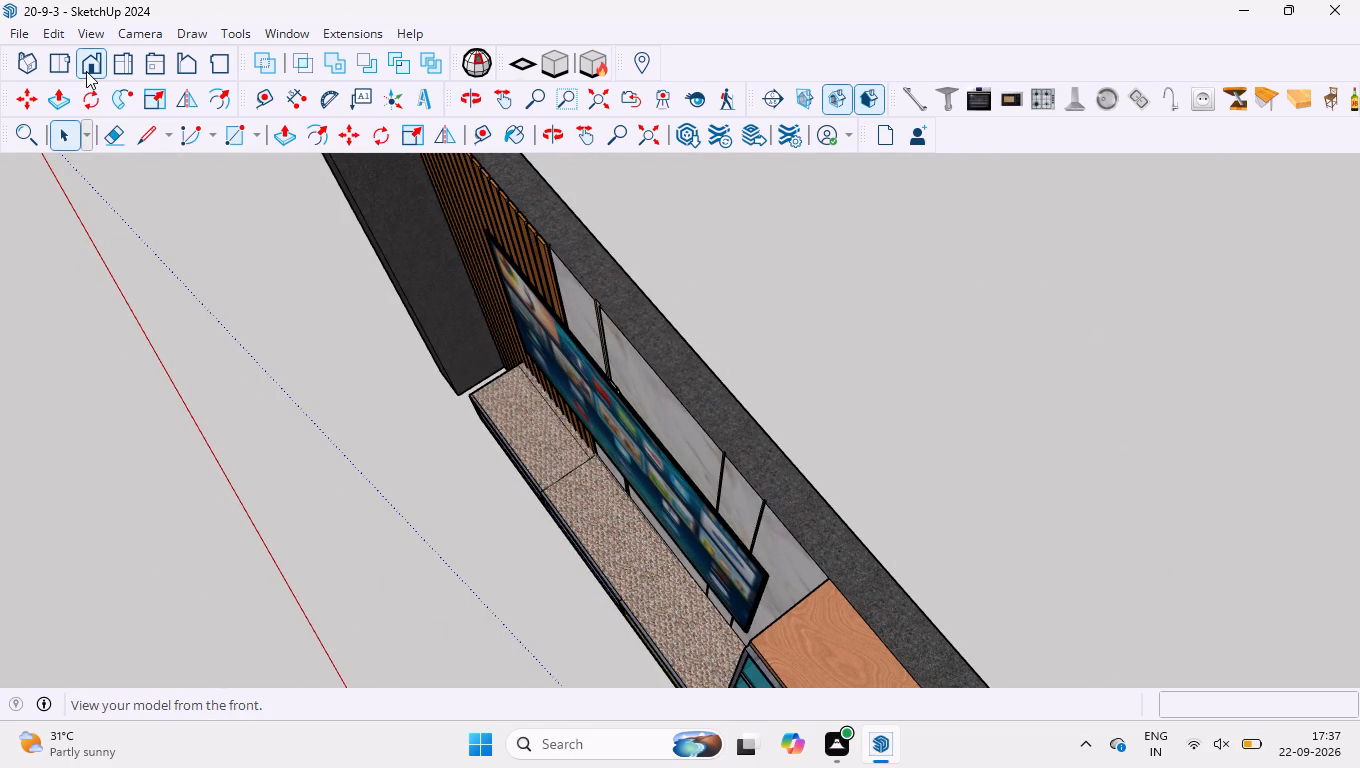
scroll(652, 371, "down", 1)
scroll(1127, 676, "up", 3)
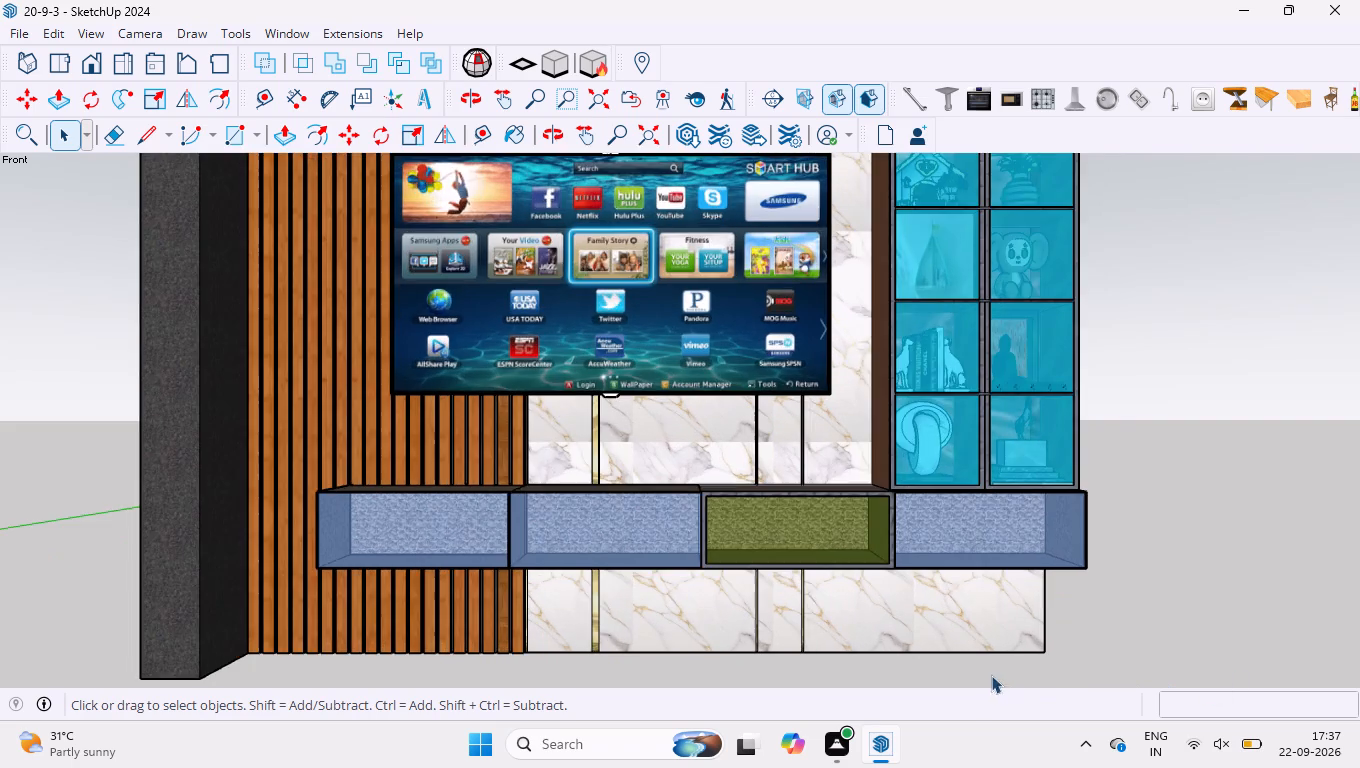
scroll(991, 675, "up", 12)
middle_click_drag(990, 616, 1016, 709)
Frame the whole TV wall unit in the Front view and export it as a 2D graphic, 20-9-3.pdf, in Downloads.
left_click(84, 65)
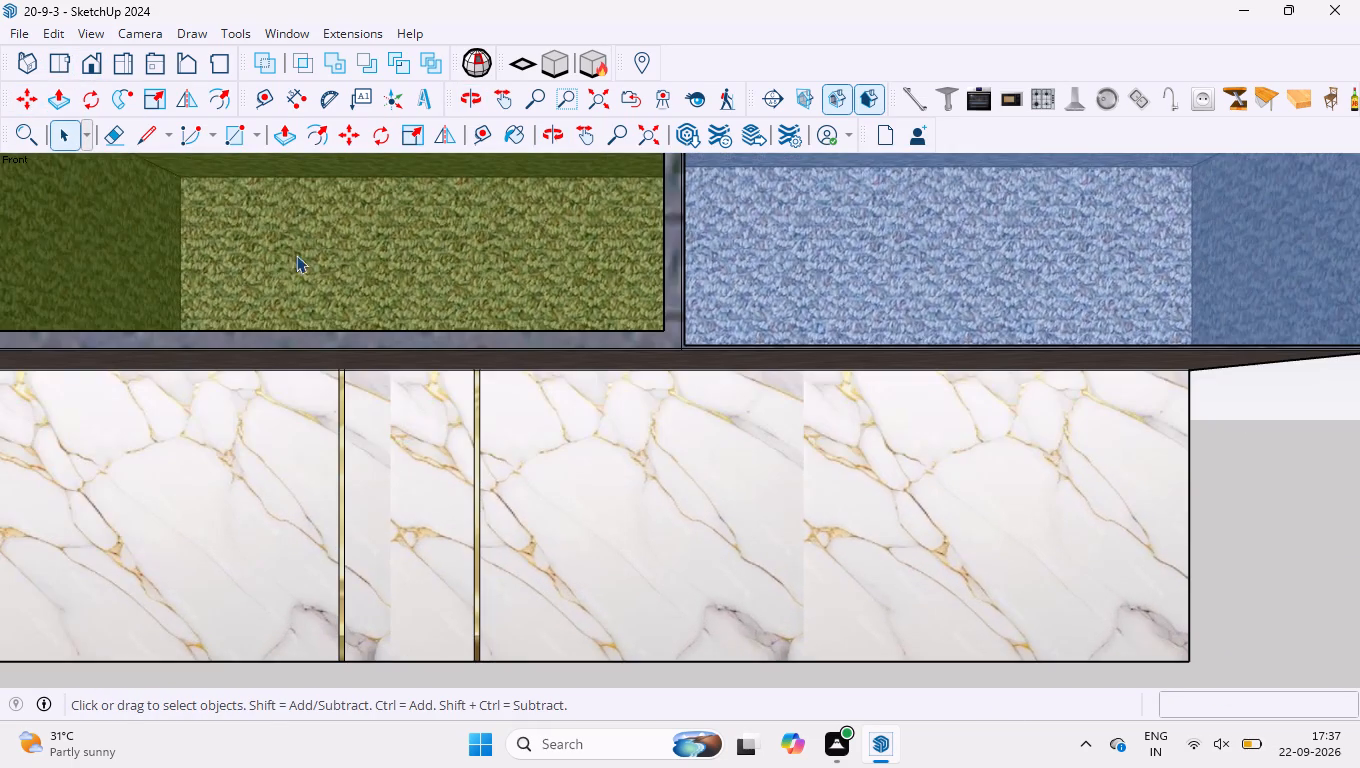
scroll(321, 288, "down", 18)
scroll(791, 569, "down", 5)
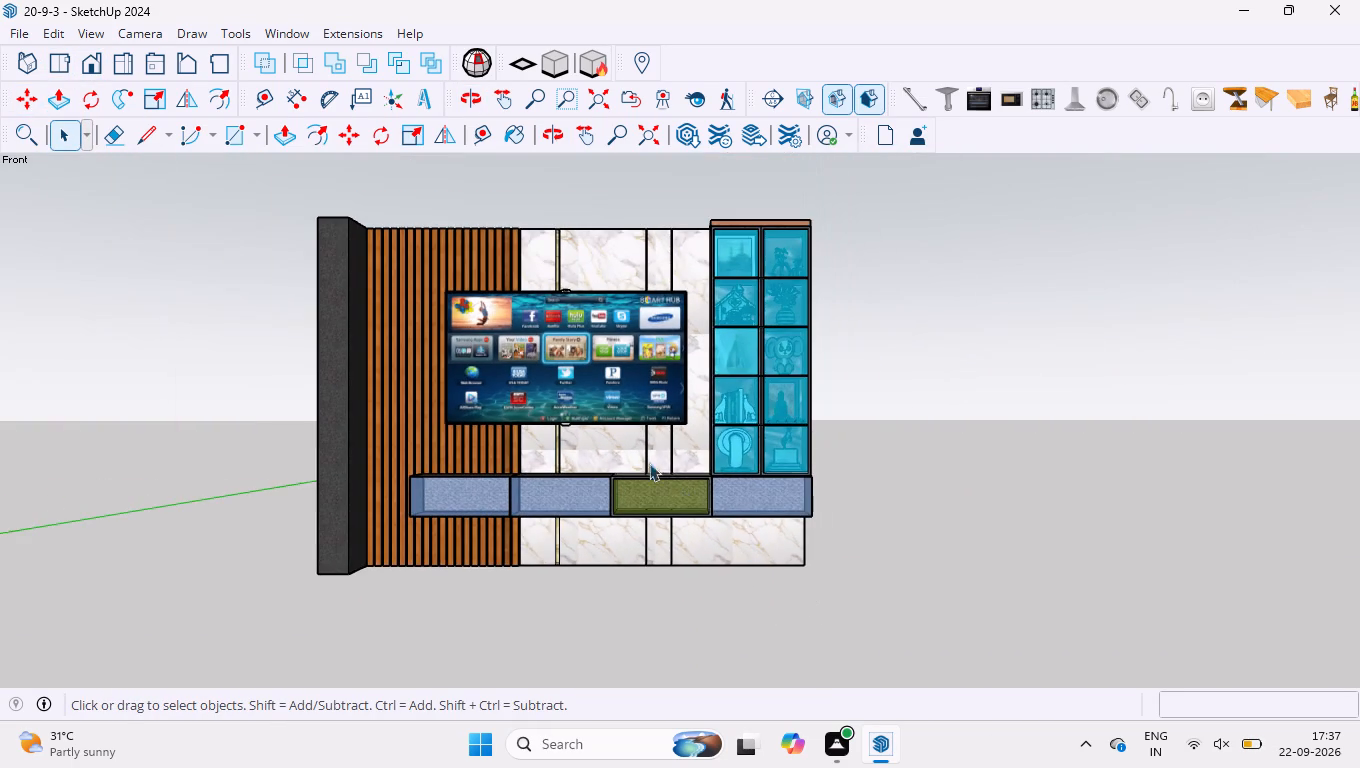
scroll(537, 387, "up", 2)
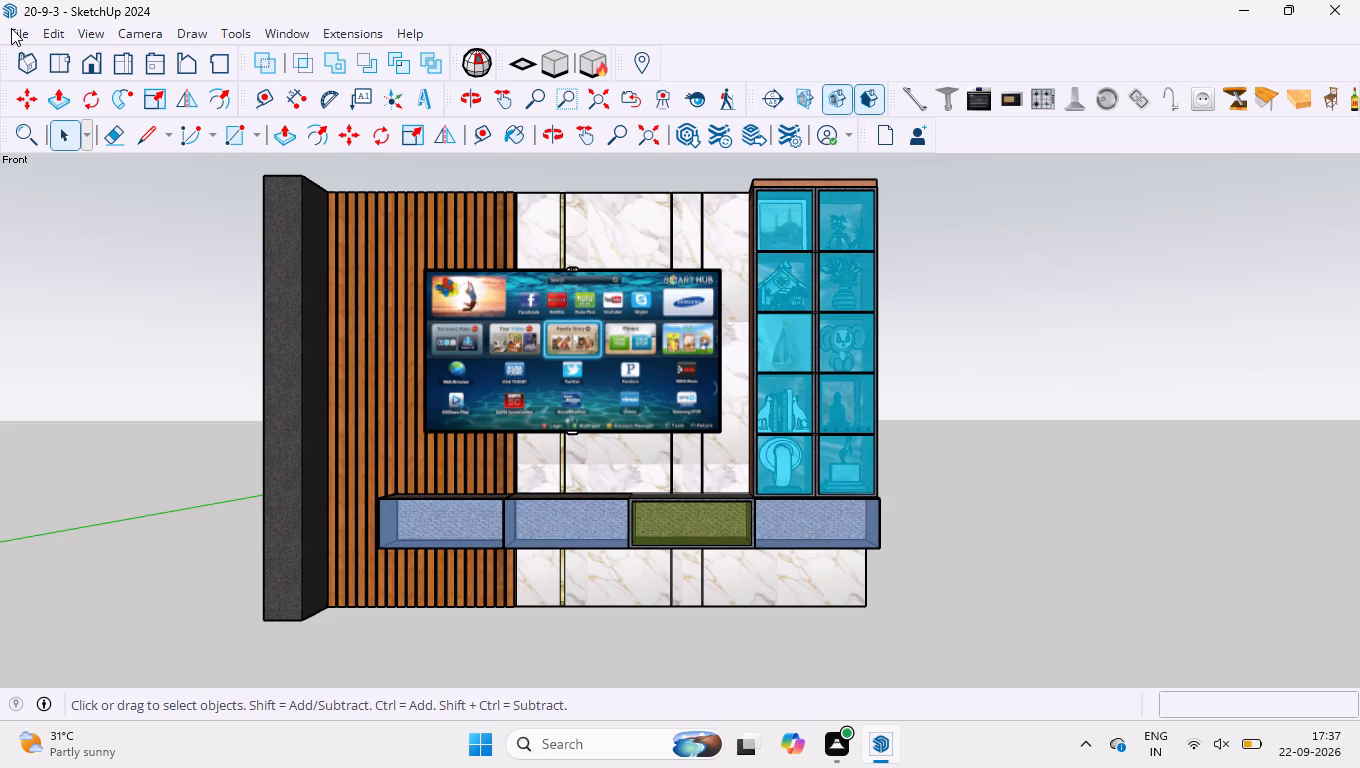
left_click(11, 28)
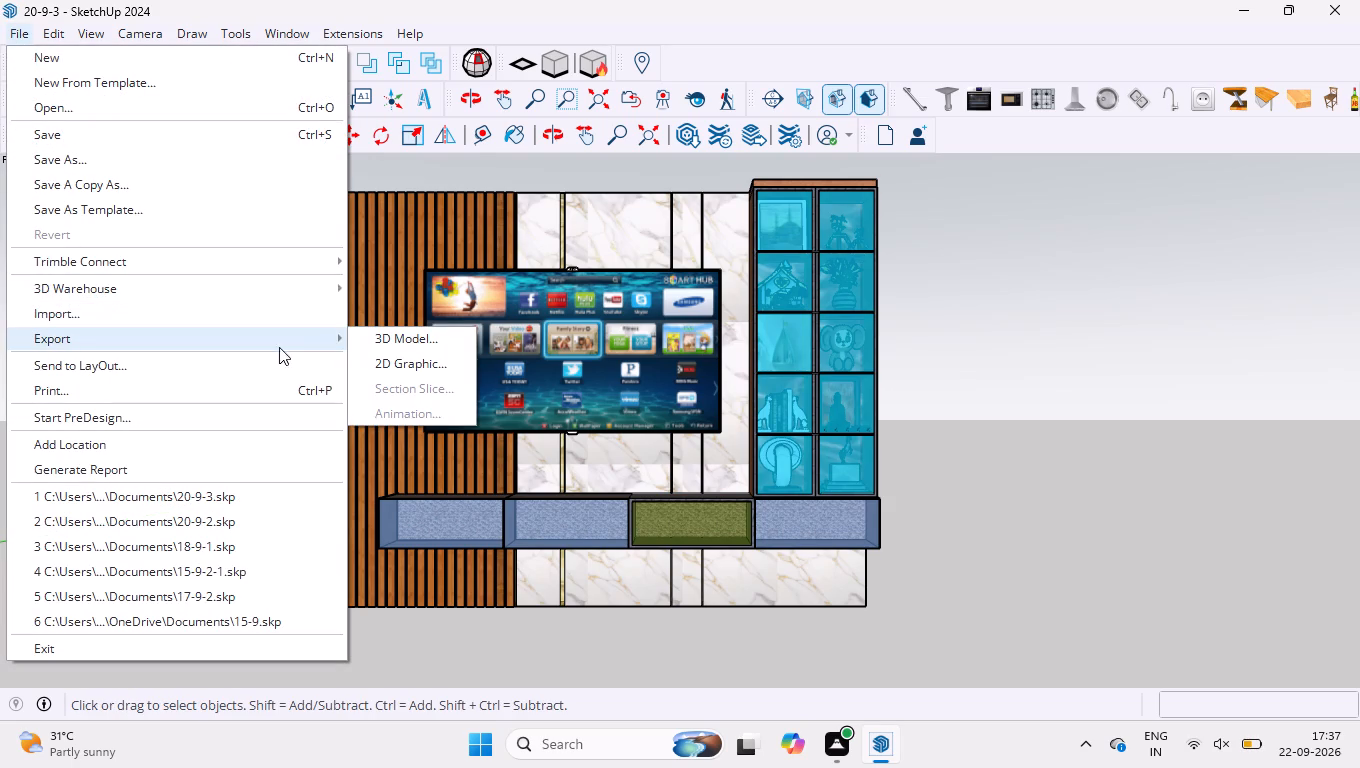
left_click(434, 356)
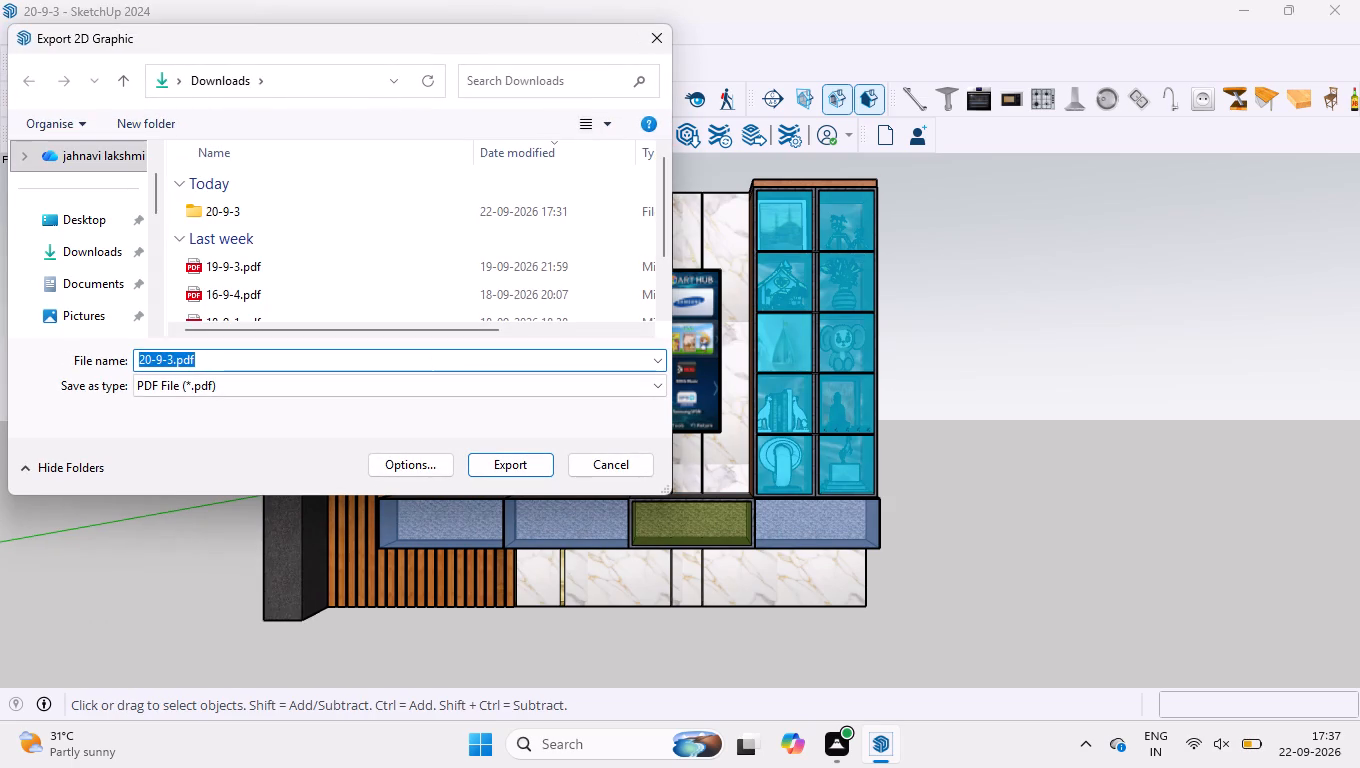
key("Return")
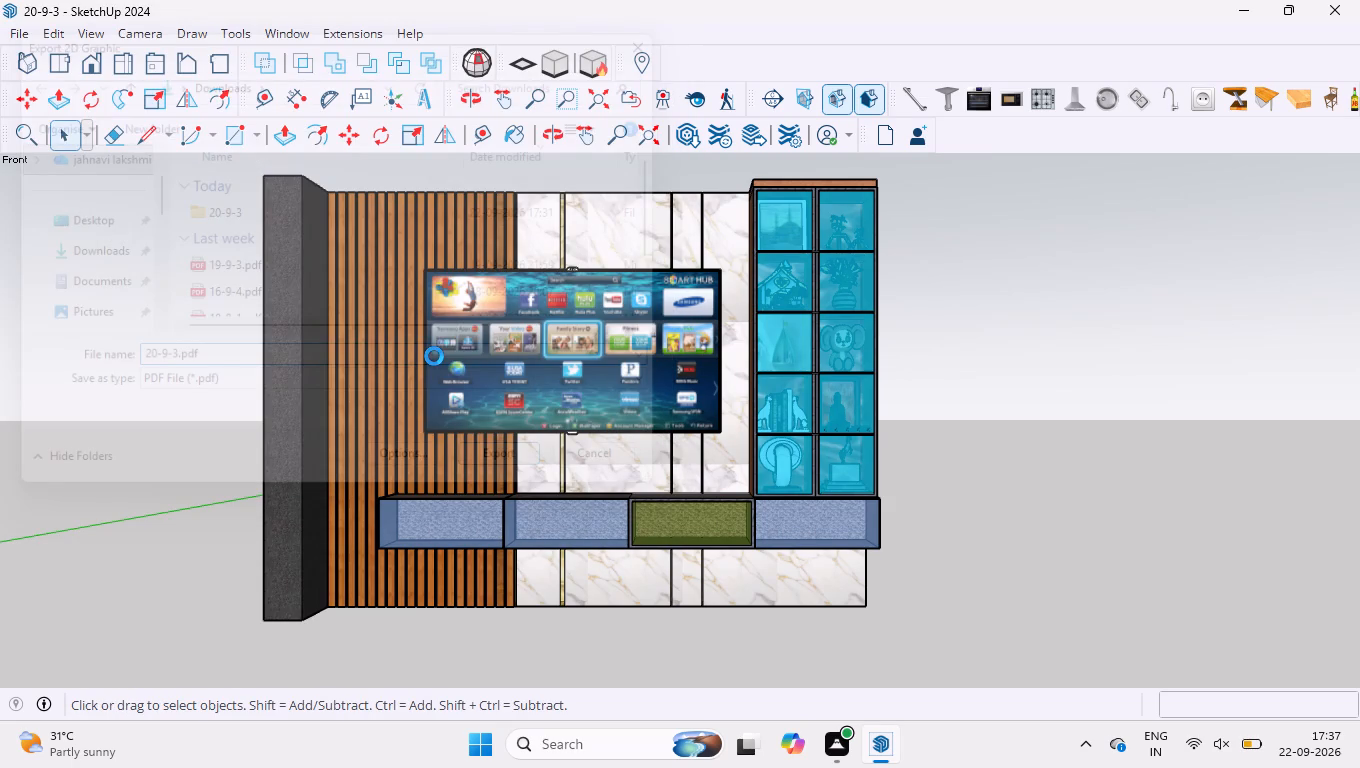
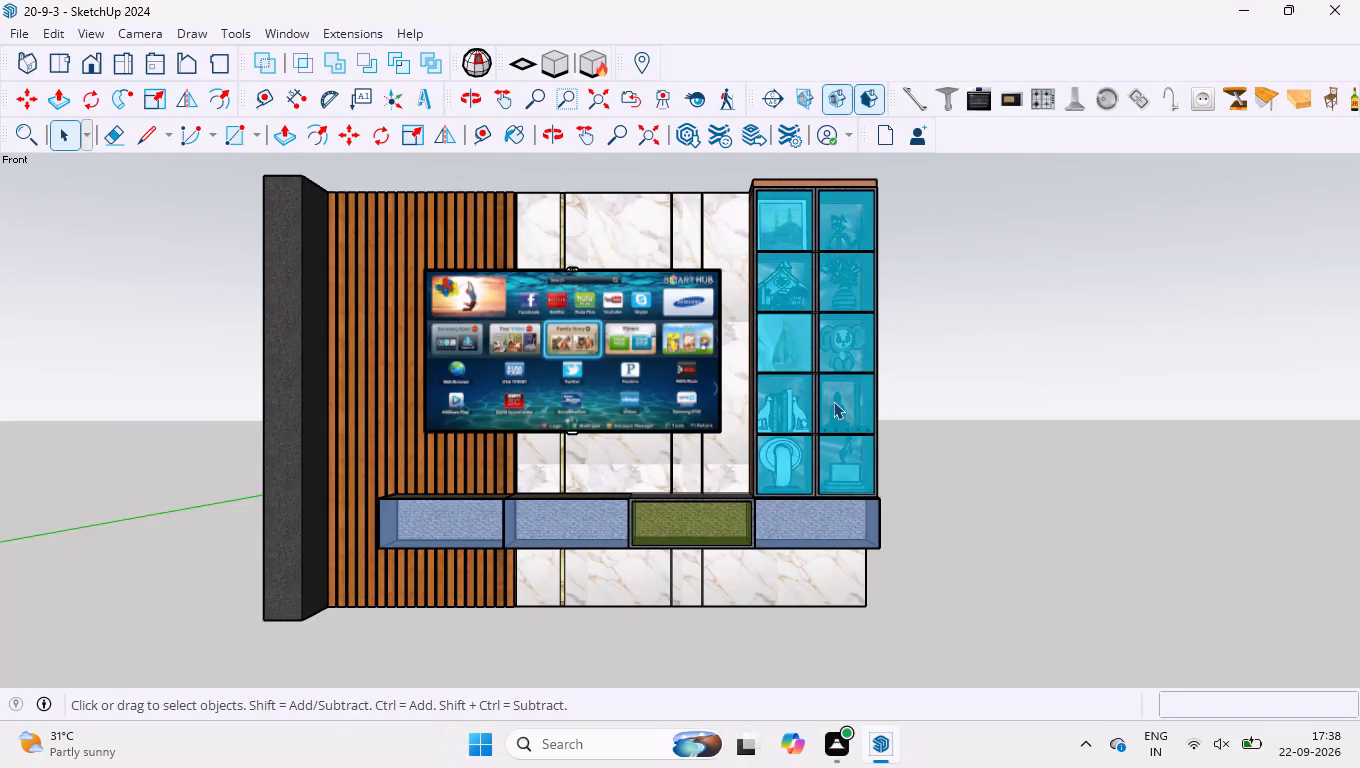
Place a Handles component in front of the TV wall unit, next to the glass display cabinet.
scroll(743, 590, "up", 4)
scroll(731, 556, "down", 4)
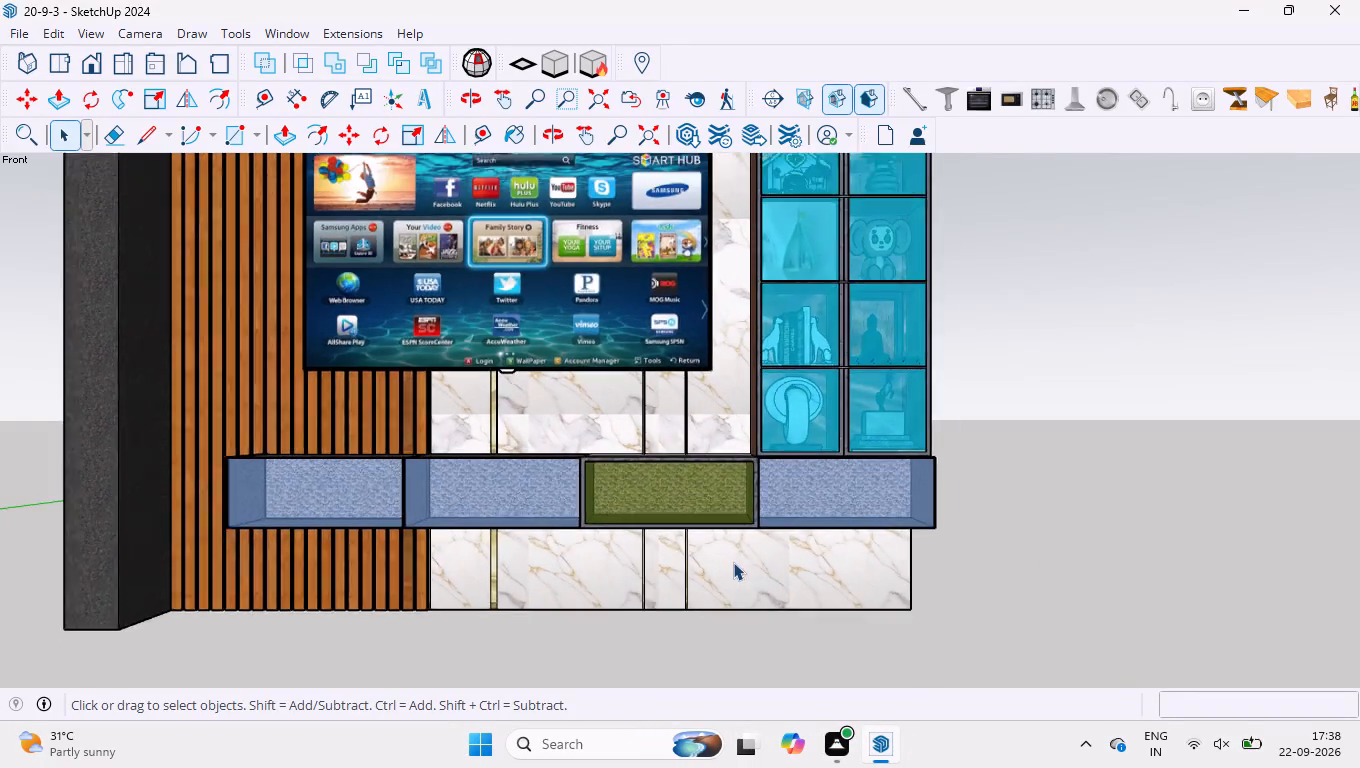
scroll(762, 516, "down", 5)
scroll(823, 414, "up", 4)
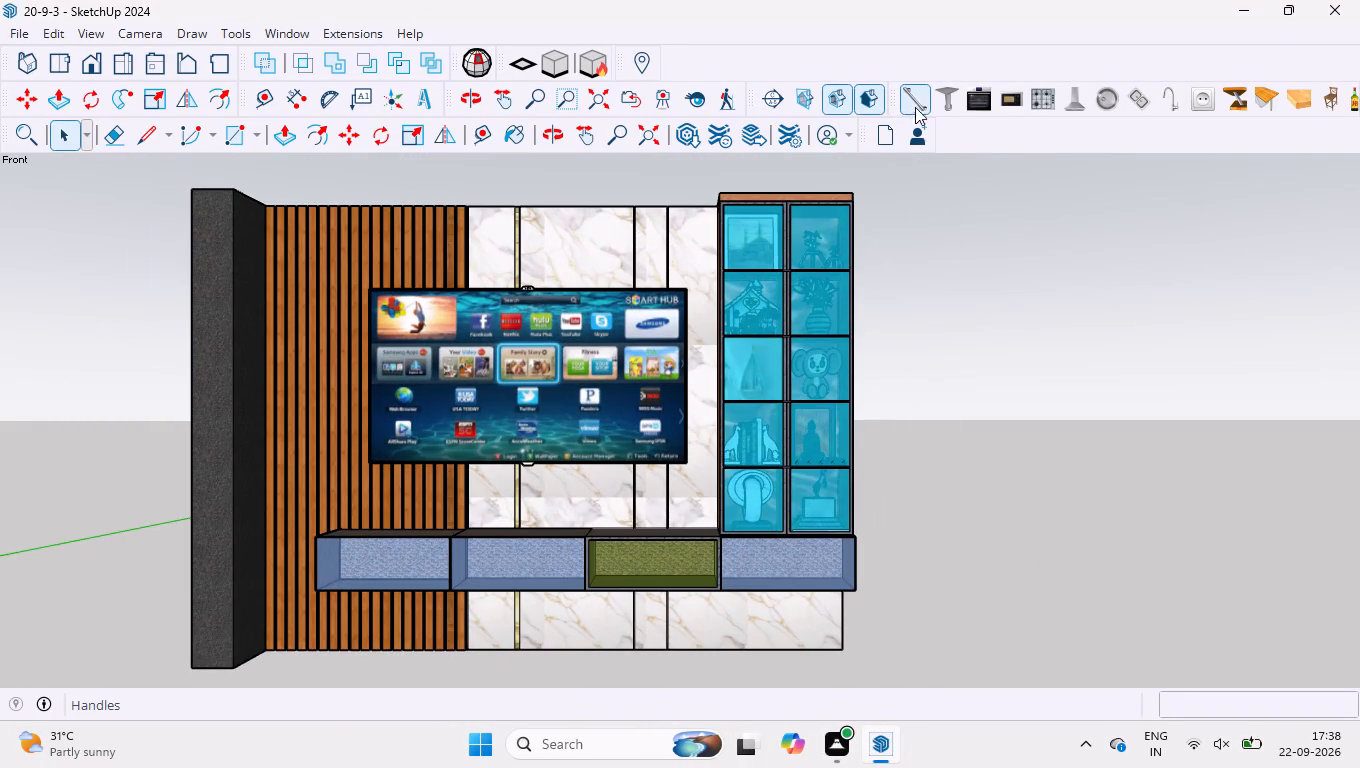
left_click(912, 96)
left_click(942, 486)
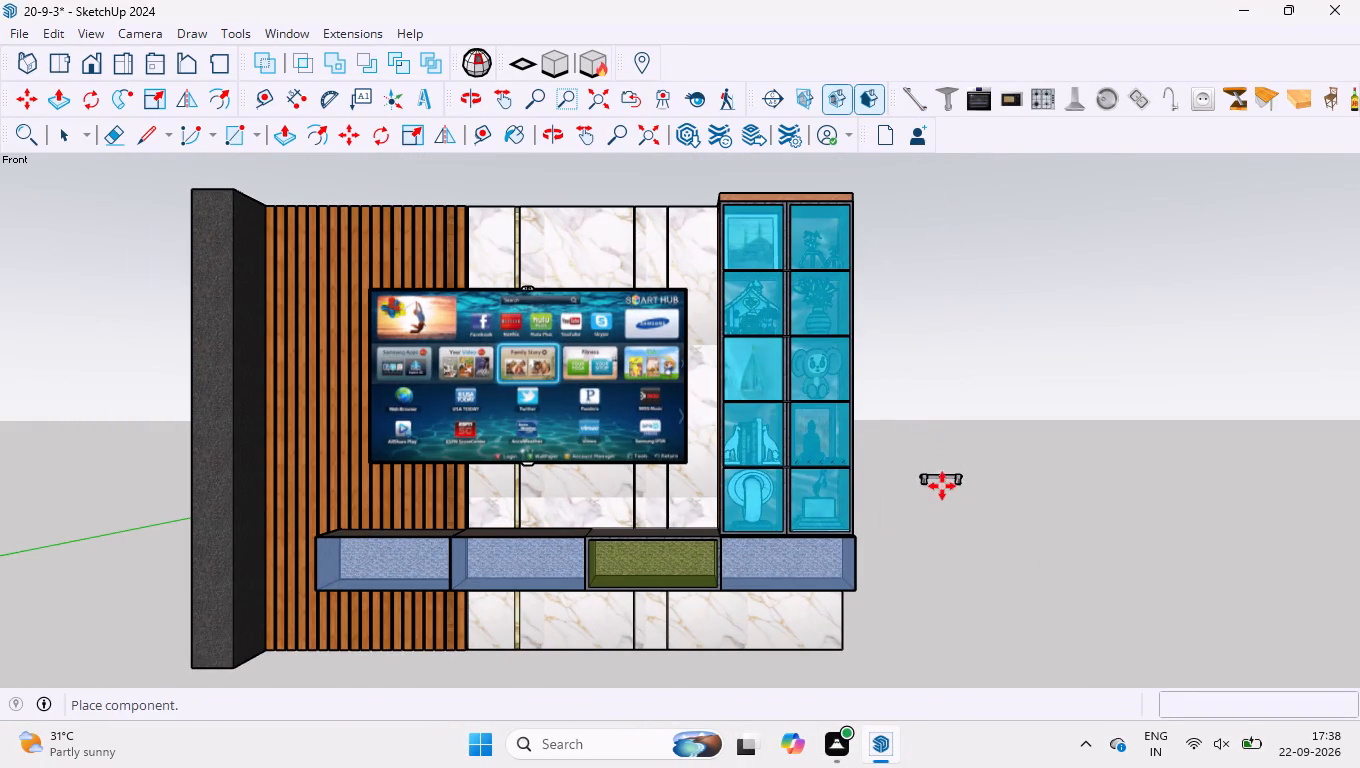
scroll(953, 484, "up", 19)
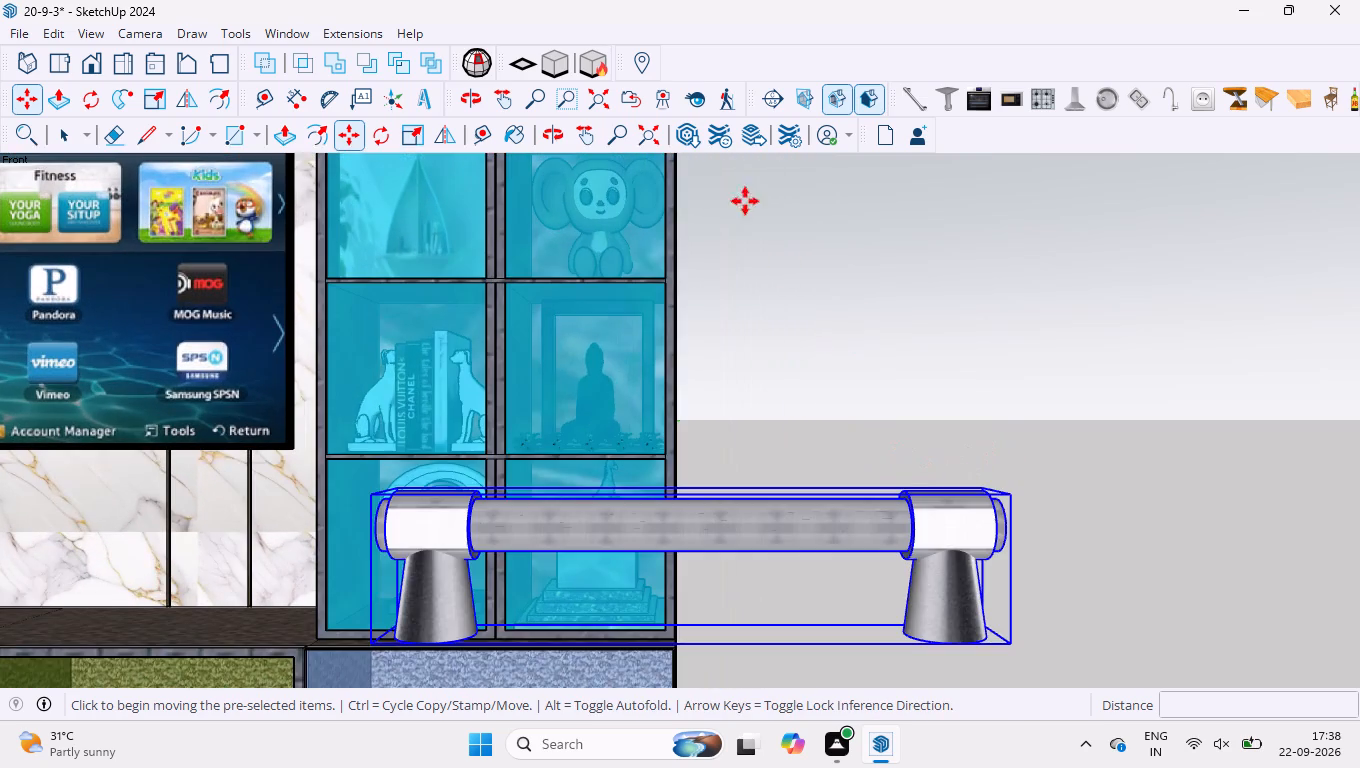
scroll(746, 249, "down", 3)
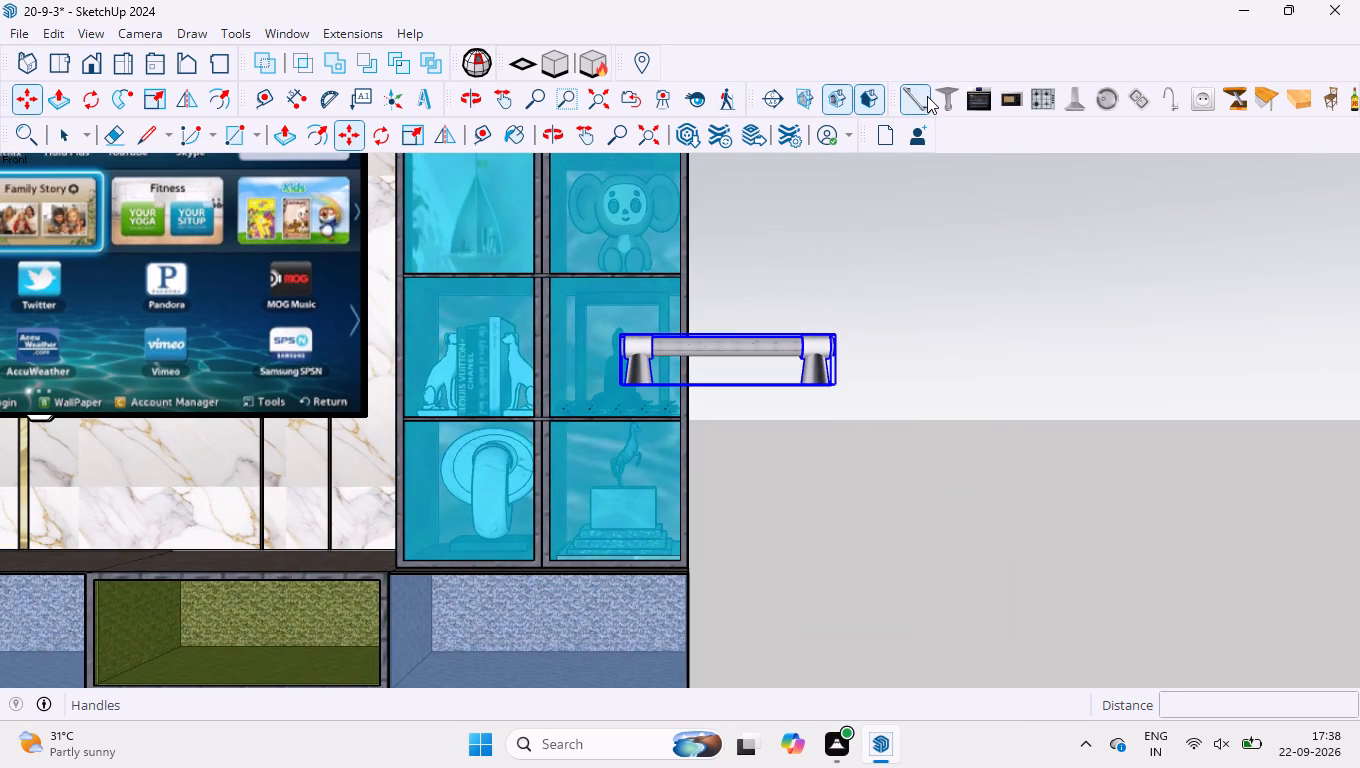
Cycle through the available handle designs on the placed component and examine them from above beside the wall unit.
left_click(927, 96)
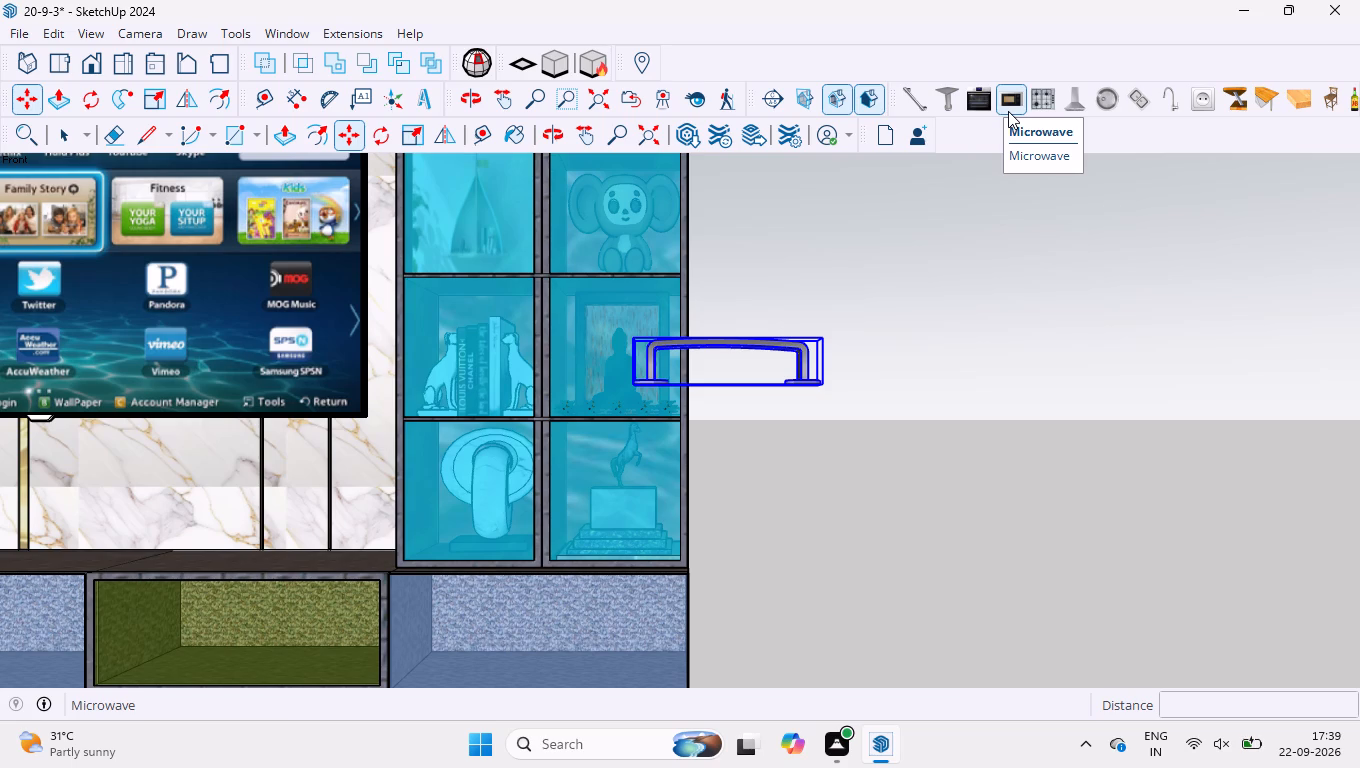
middle_click_drag(742, 275, 744, 321)
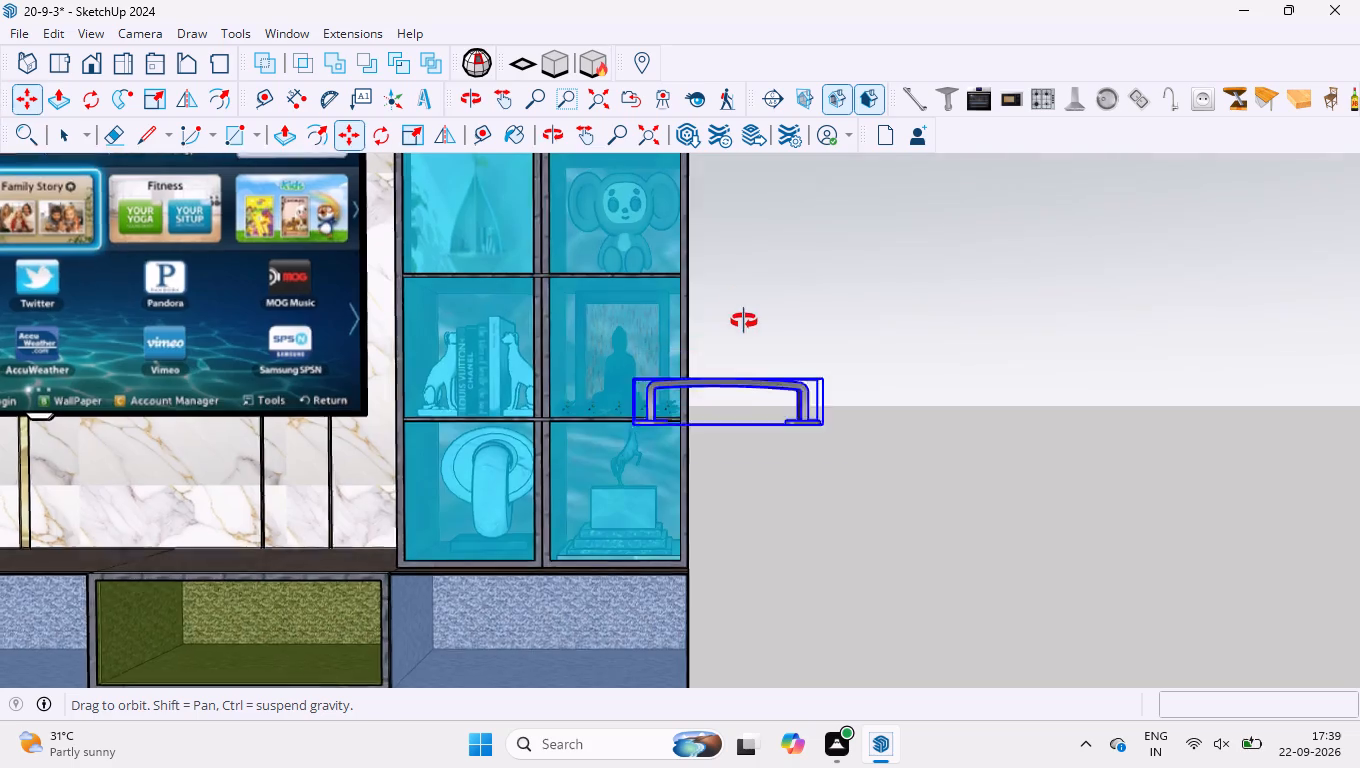
middle_click_drag(744, 321, 745, 378)
scroll(747, 360, "down", 8)
middle_click_drag(751, 506, 751, 507)
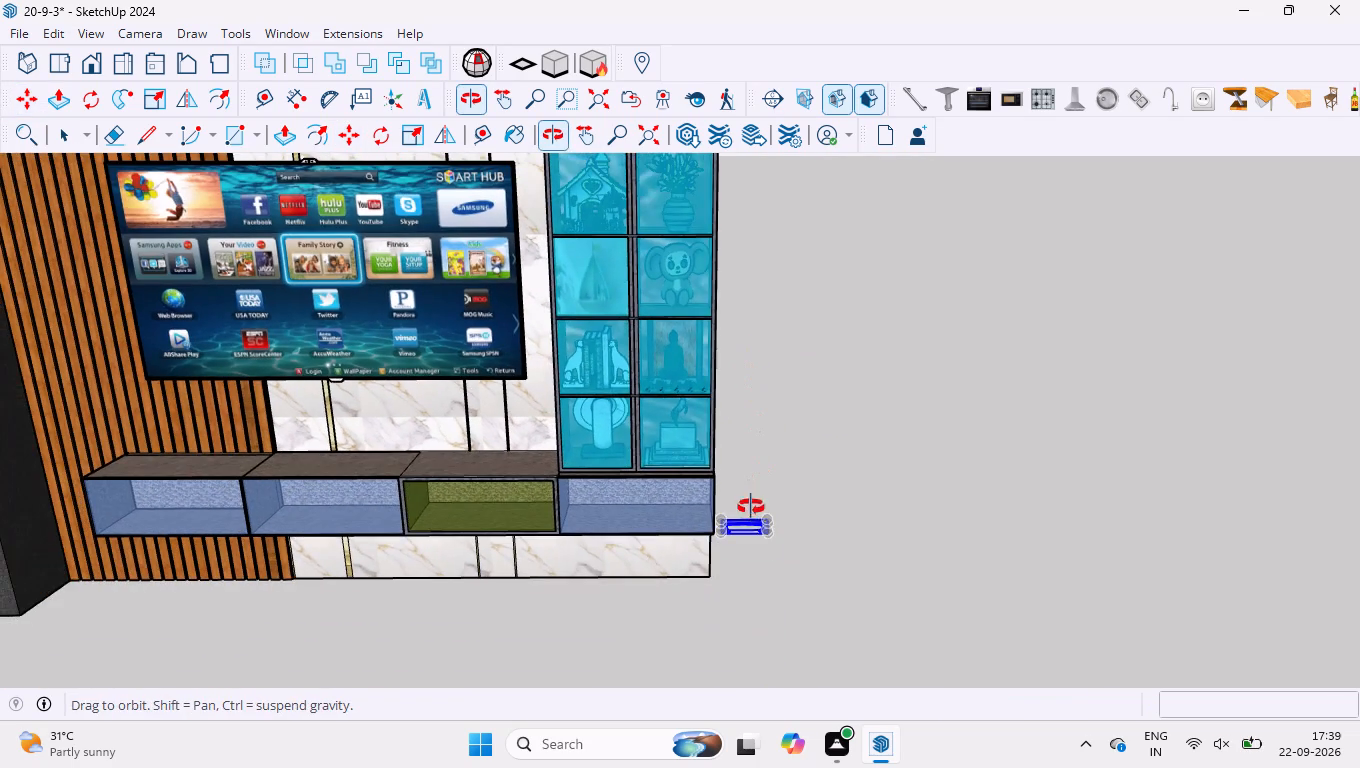
middle_click_drag(751, 507, 763, 576)
scroll(771, 638, "up", 6)
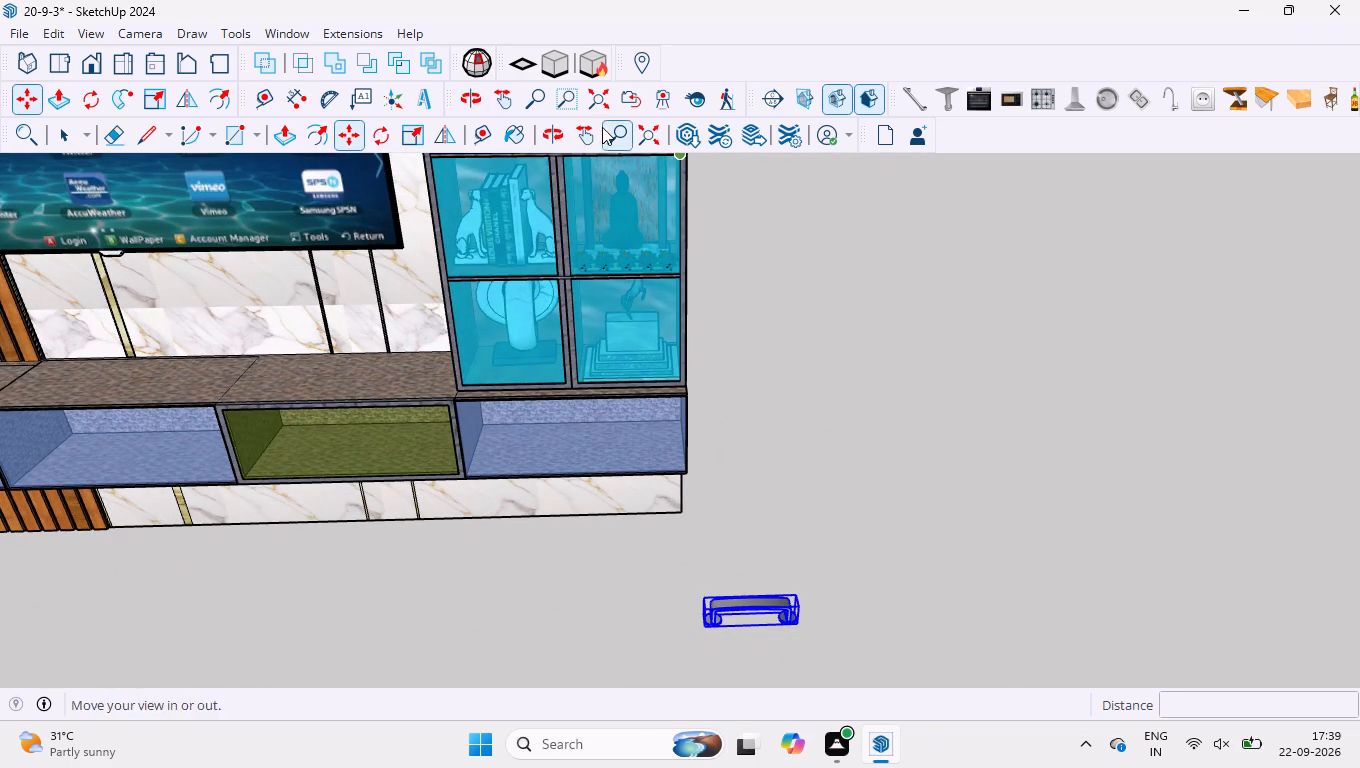
left_click(917, 104)
left_click(917, 101)
left_click(915, 99)
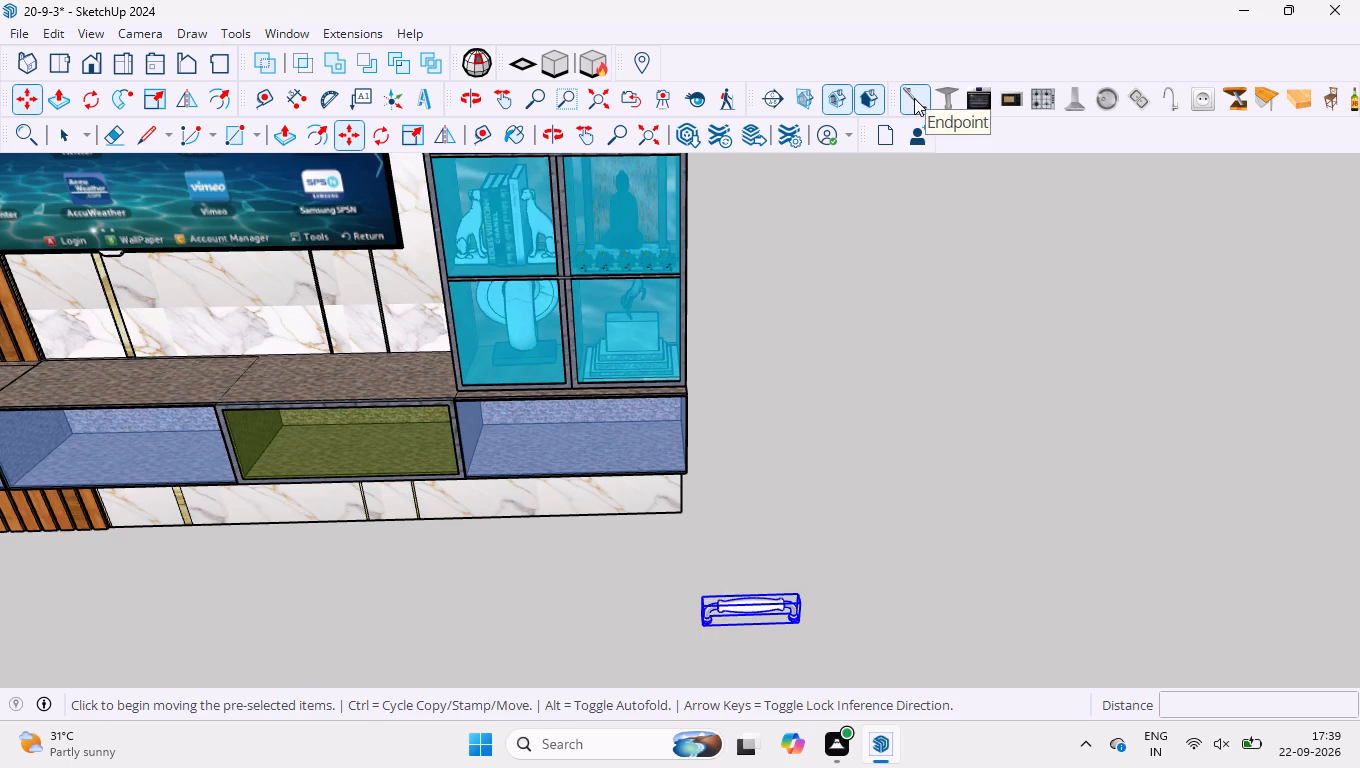
left_click(914, 97)
left_click(914, 97)
left_click(914, 96)
left_click(913, 93)
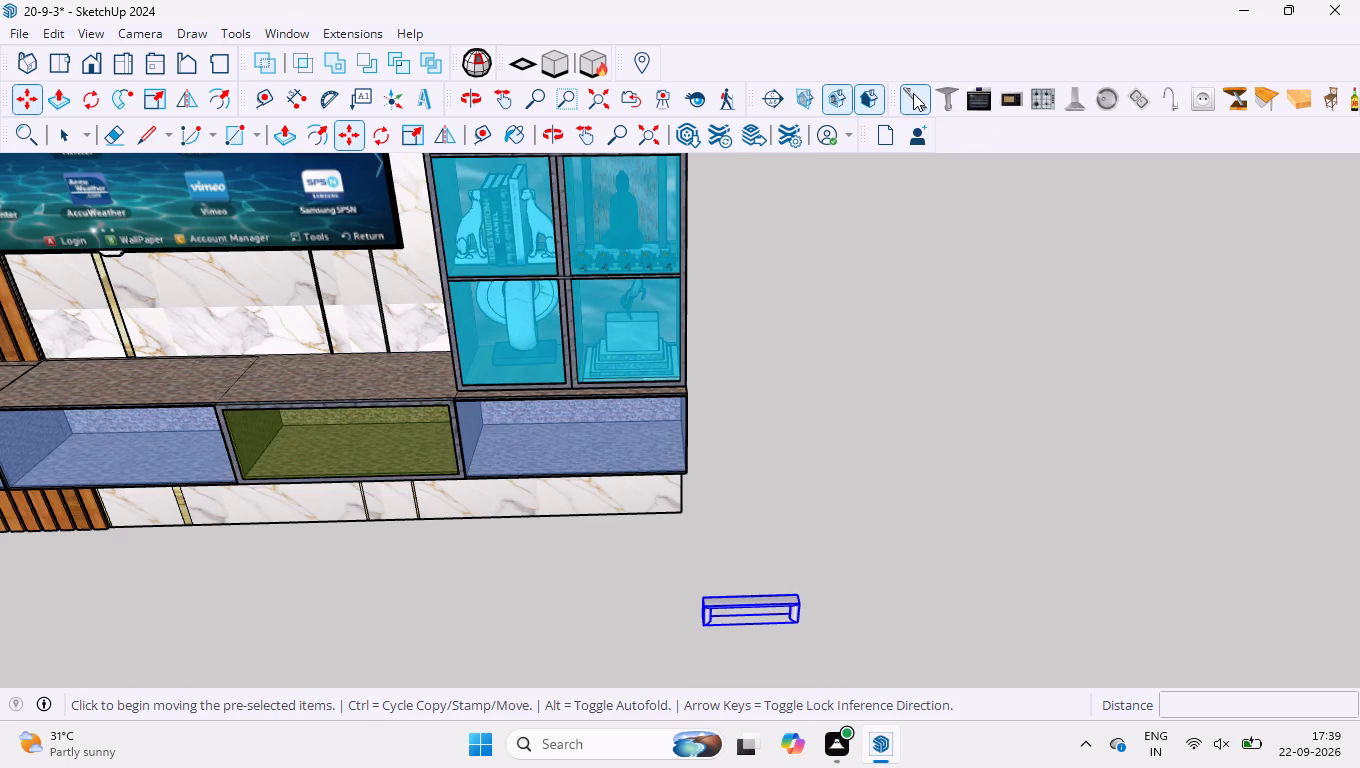
left_click(913, 93)
left_click(913, 93)
left_click(913, 92)
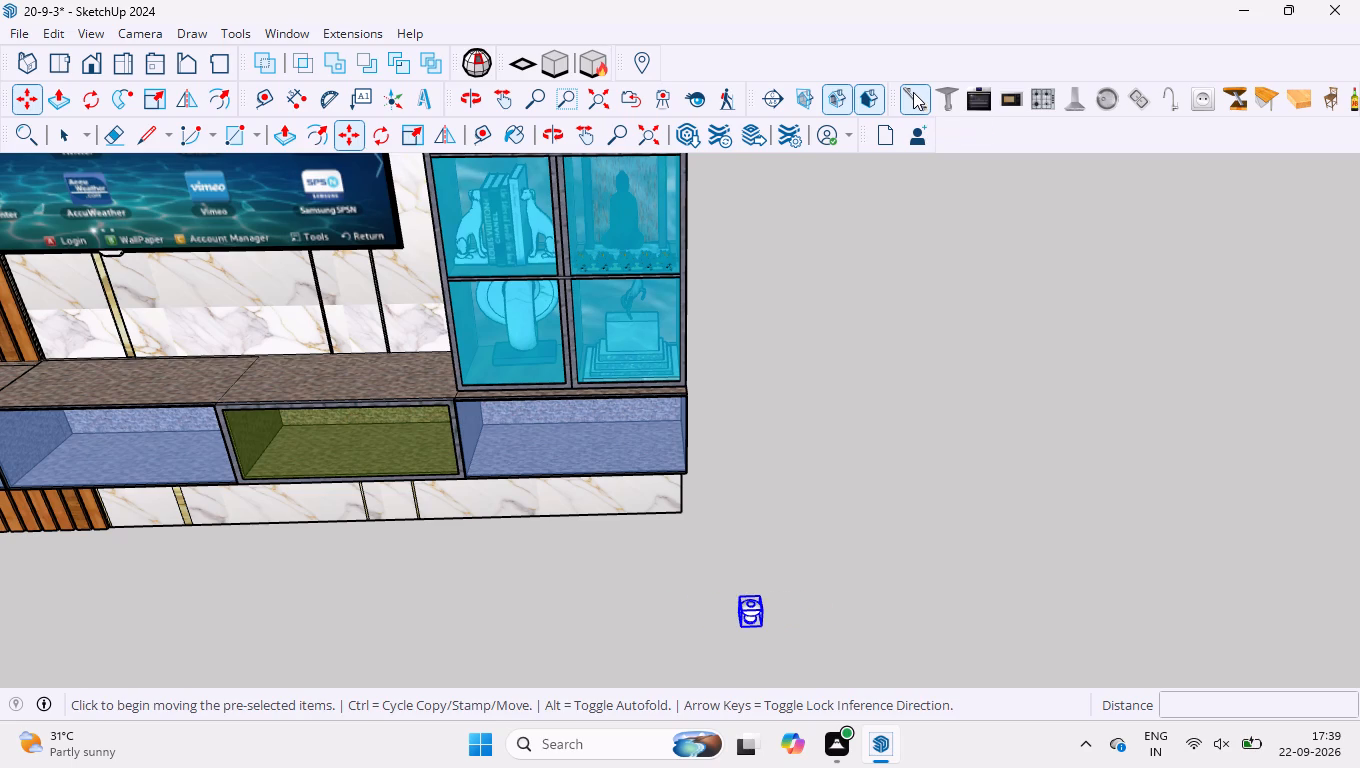
scroll(765, 740, "up", 13)
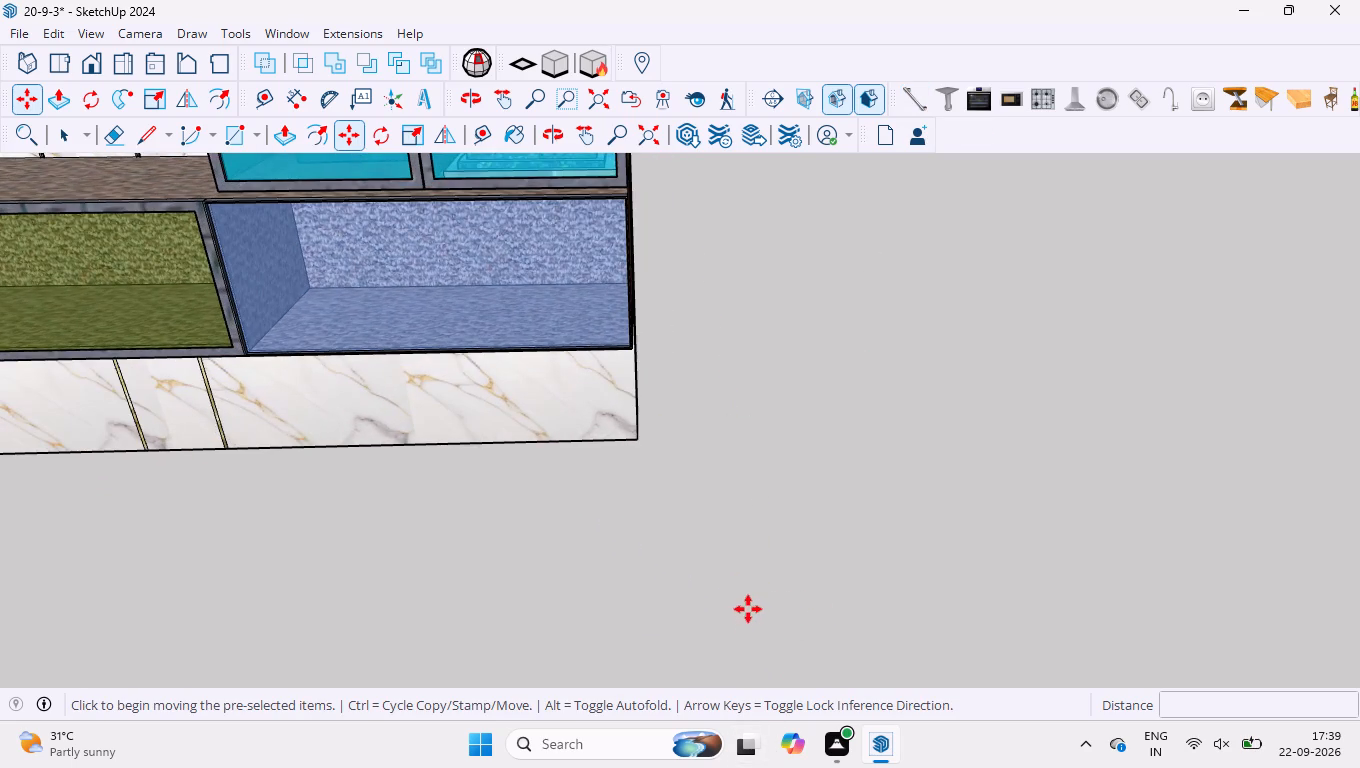
scroll(753, 610, "down", 2)
scroll(735, 561, "up", 3)
scroll(732, 560, "down", 2)
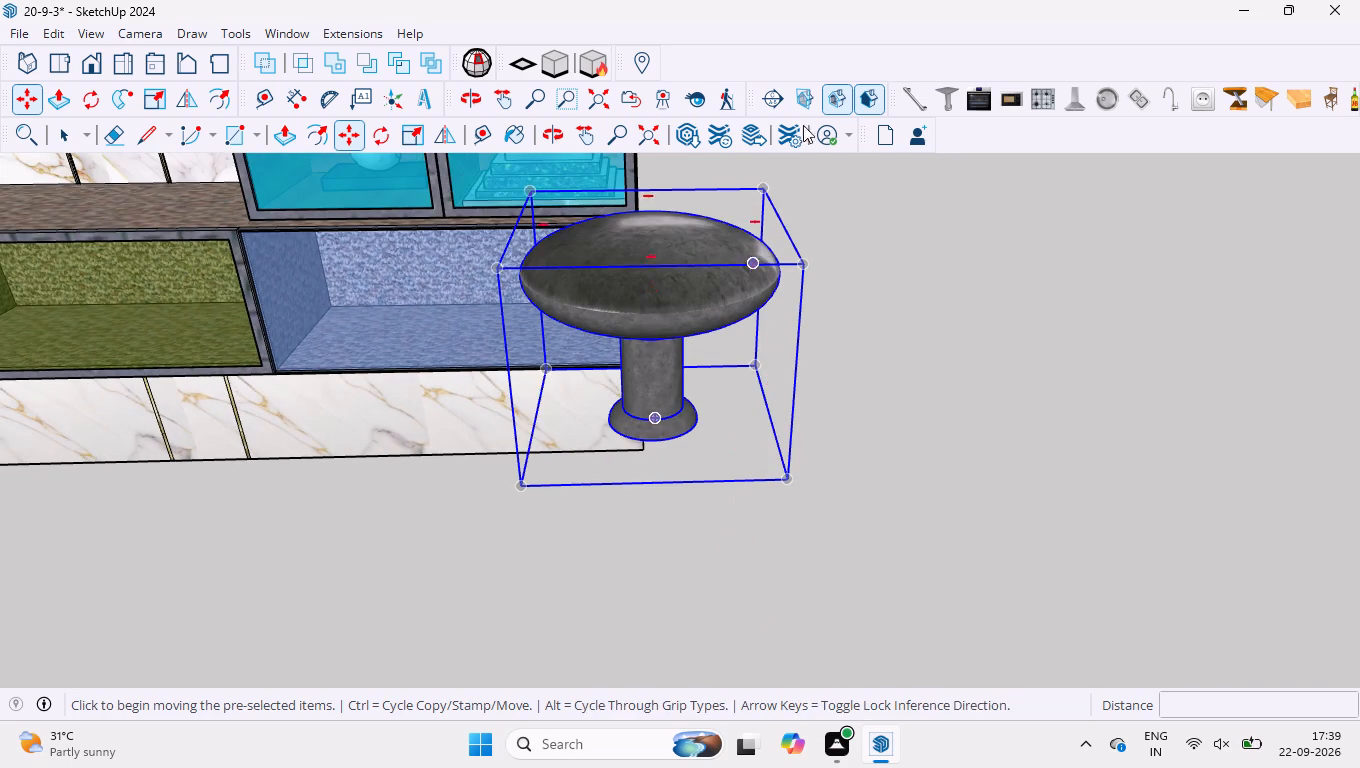
Compare the knob and bar-pull designs at close range by cycling through the handle library again.
left_click(911, 97)
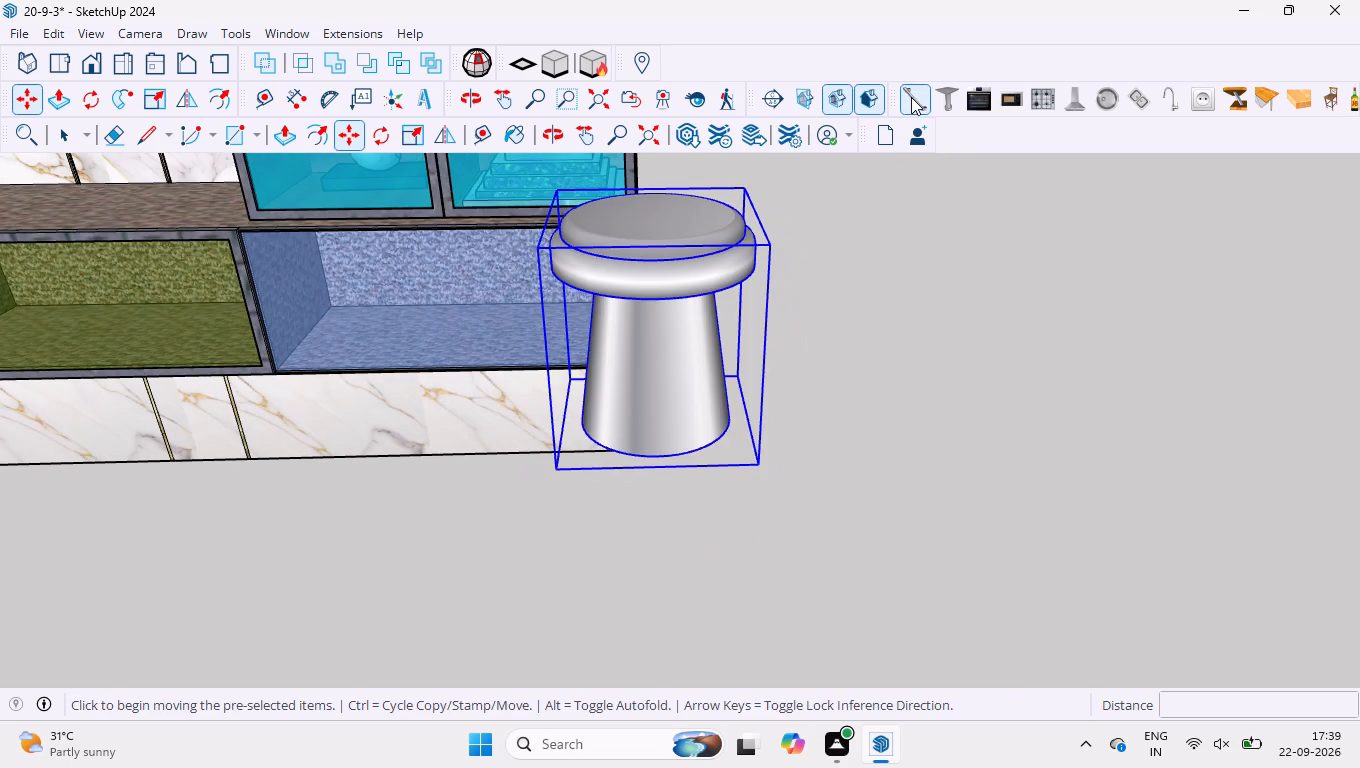
left_click(911, 97)
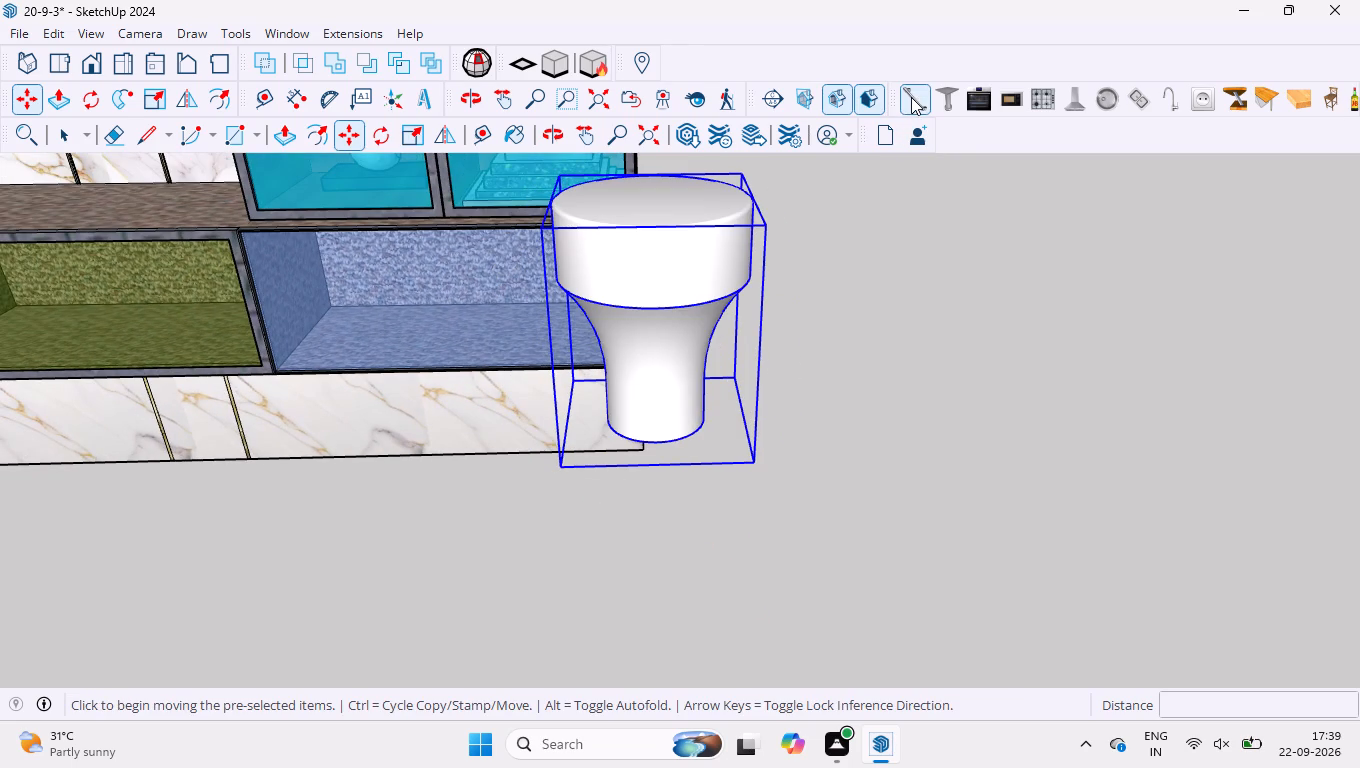
left_click(911, 97)
left_click(911, 97)
left_click(911, 97)
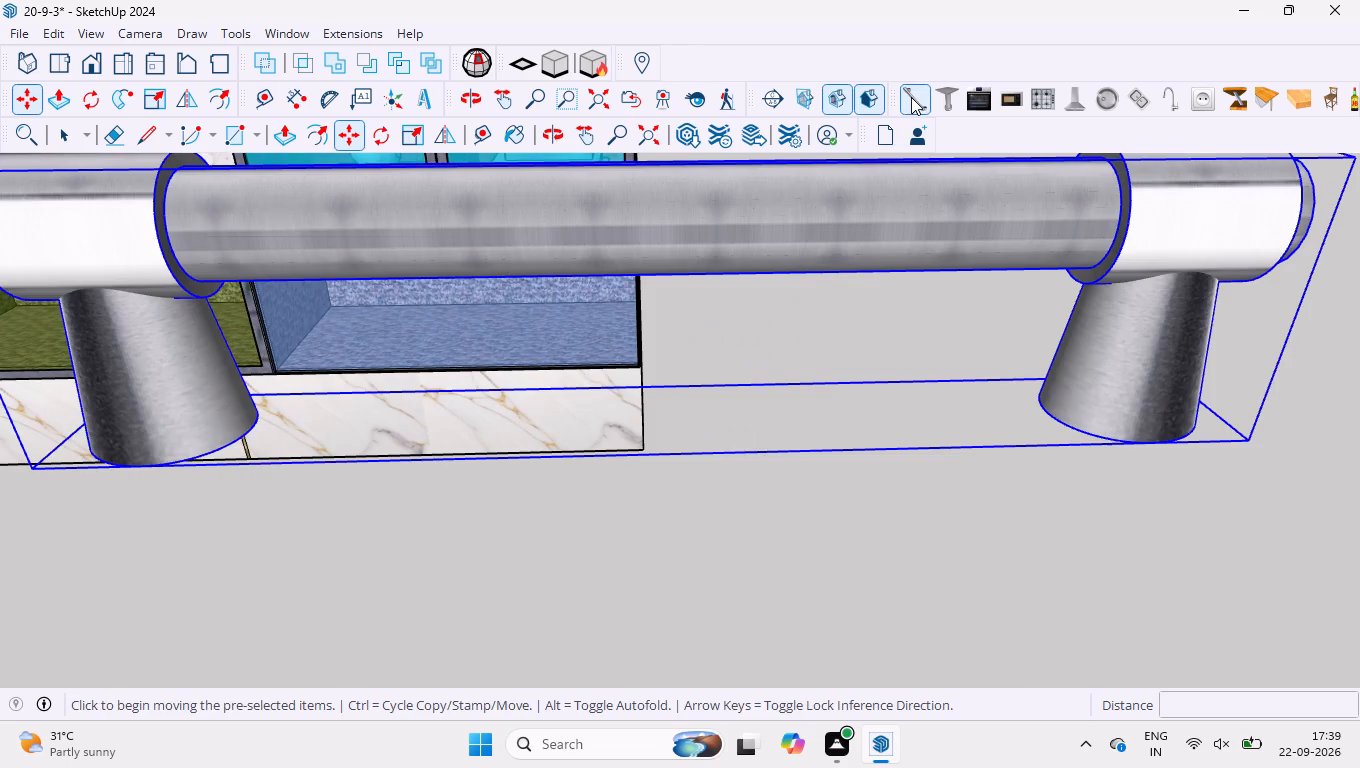
triple_click(911, 97)
triple_click(911, 97)
triple_click(911, 97)
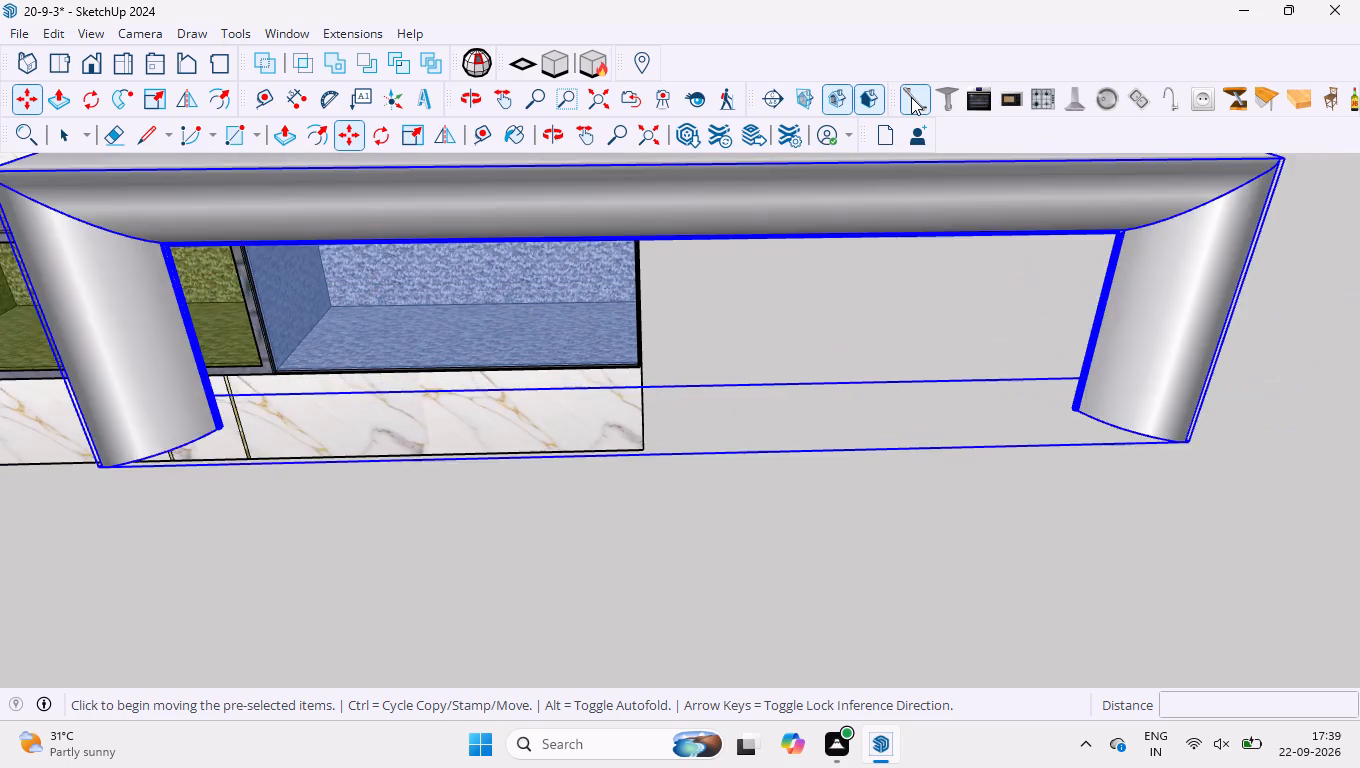
double_click(911, 96)
left_click(908, 97)
left_click(908, 97)
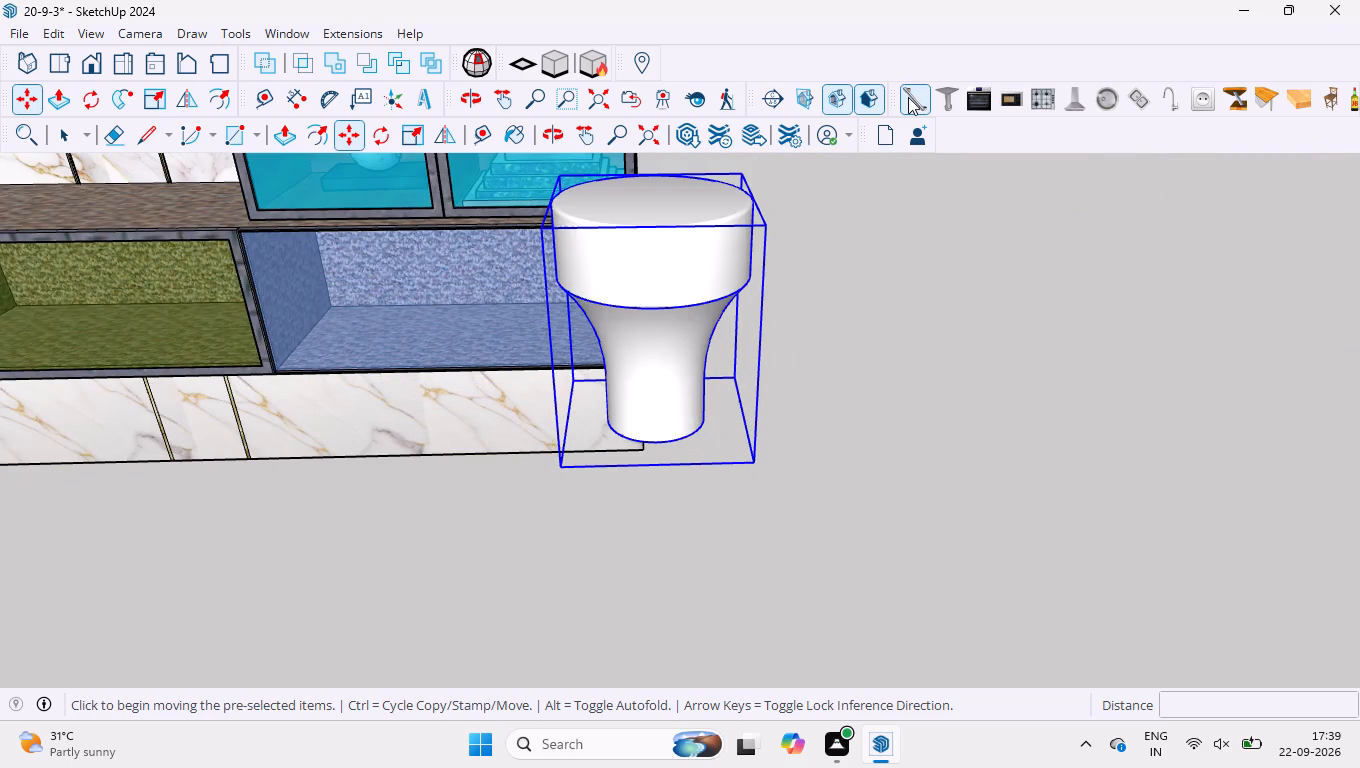
left_click(908, 97)
left_click(908, 97)
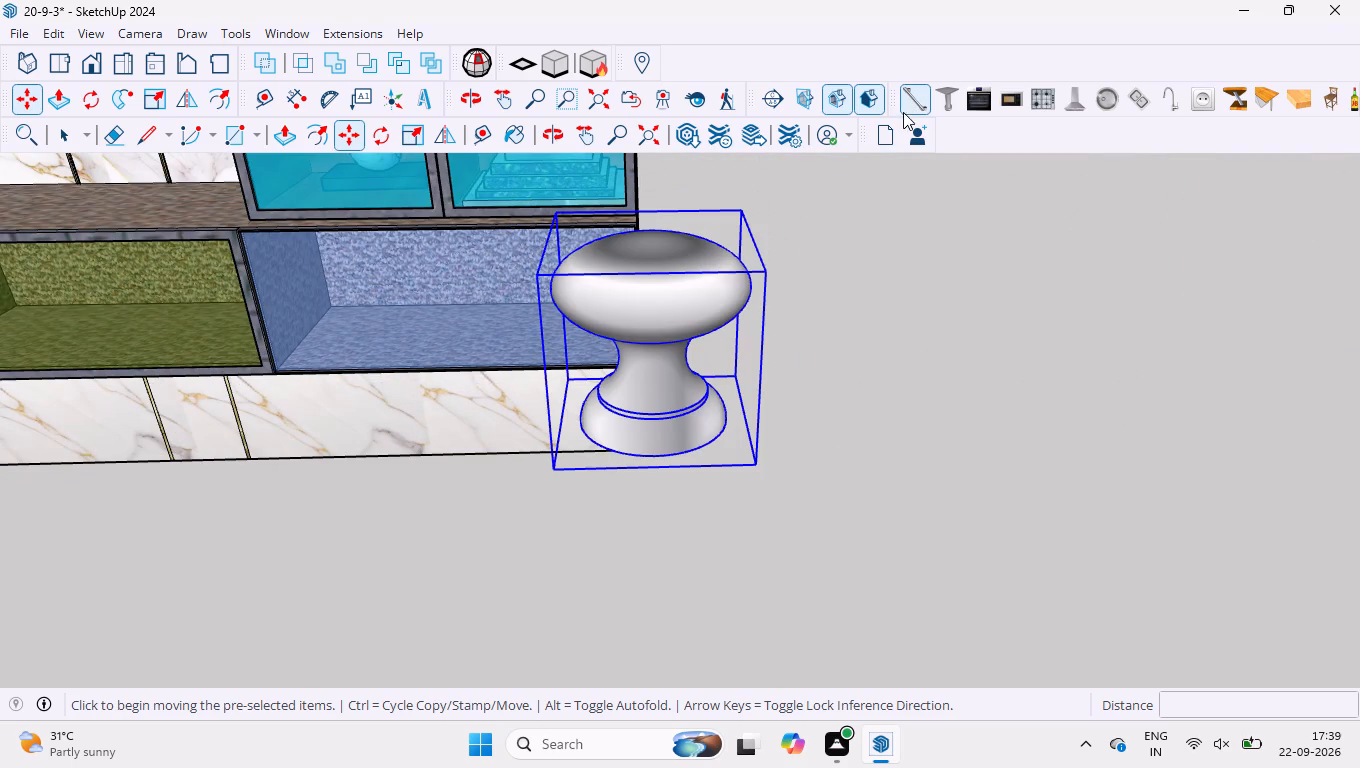
left_click(917, 105)
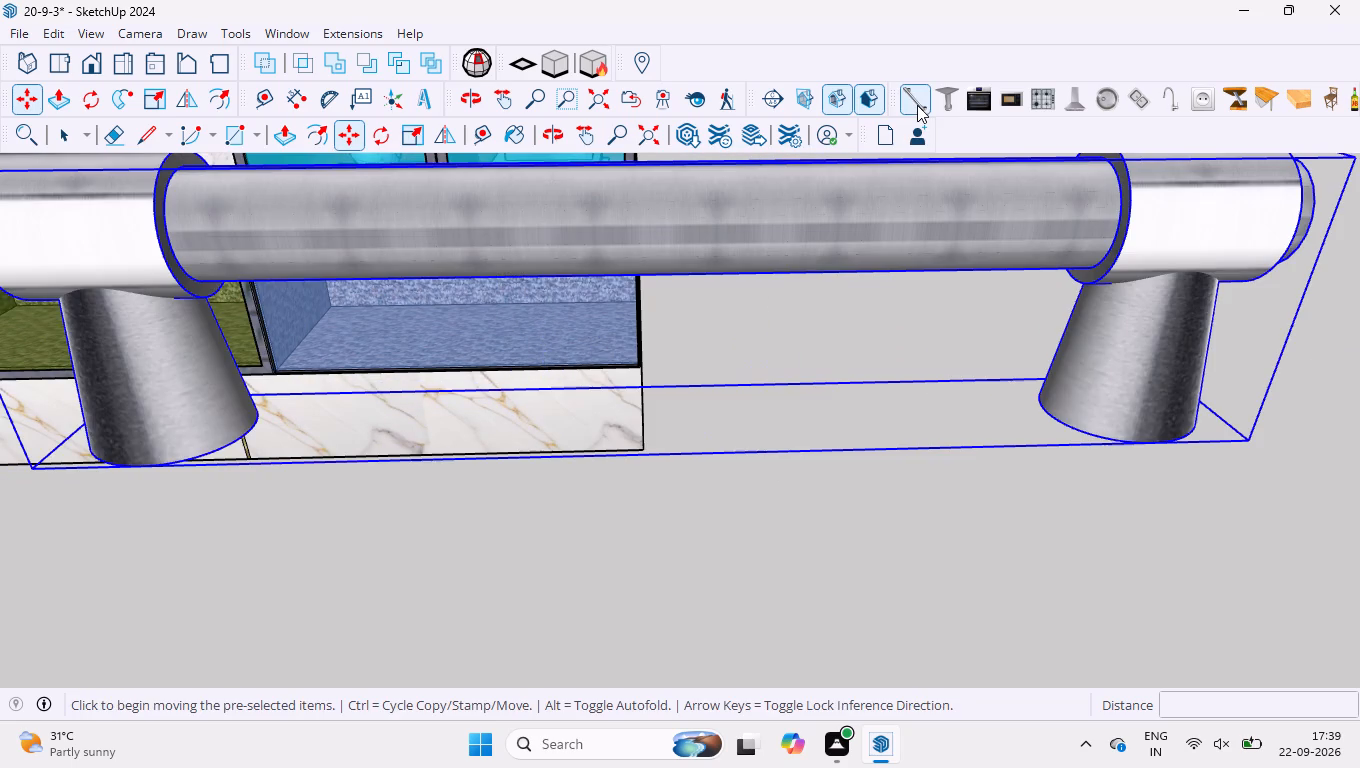
triple_click(916, 104)
left_click(915, 106)
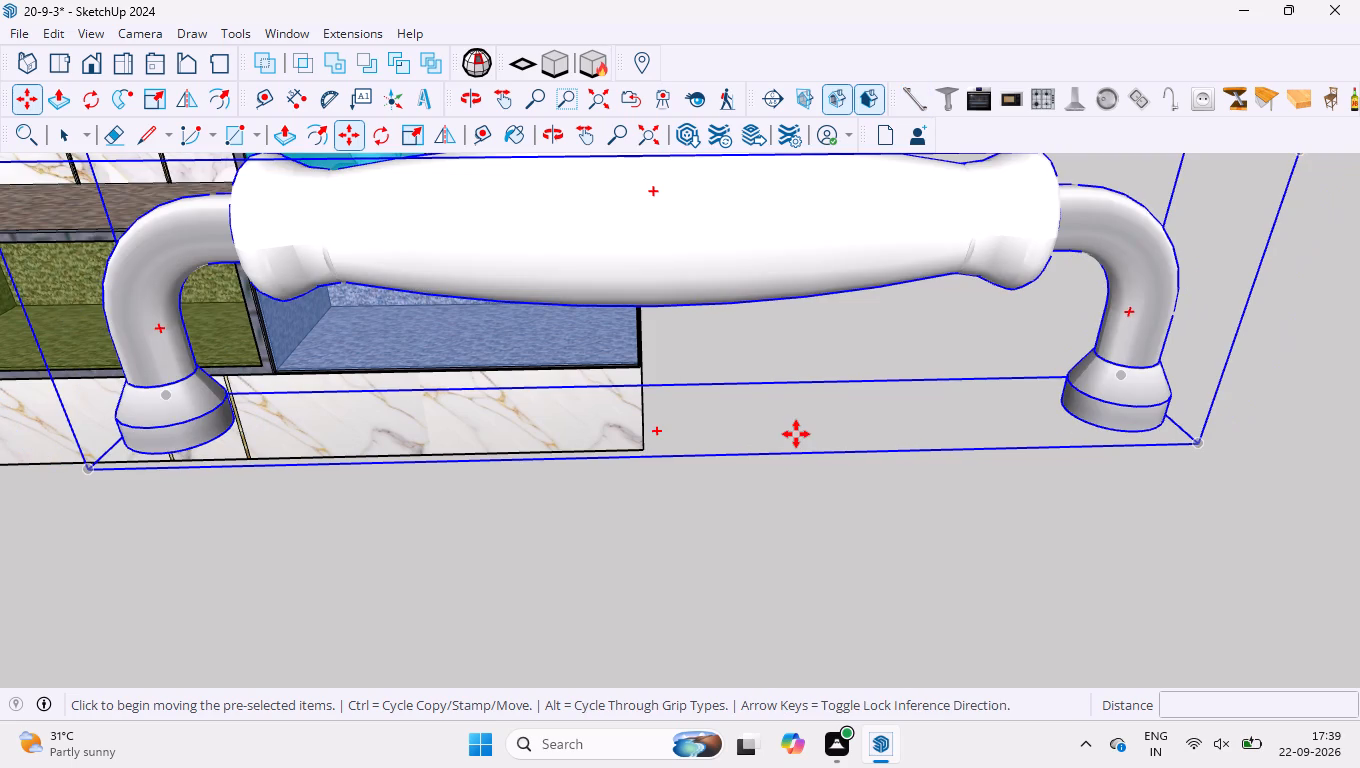
Swap the placed handle for the round metallic knob with a narrow neck and flared base, 16-POIGNEE CLC2.
left_click(915, 94)
triple_click(916, 94)
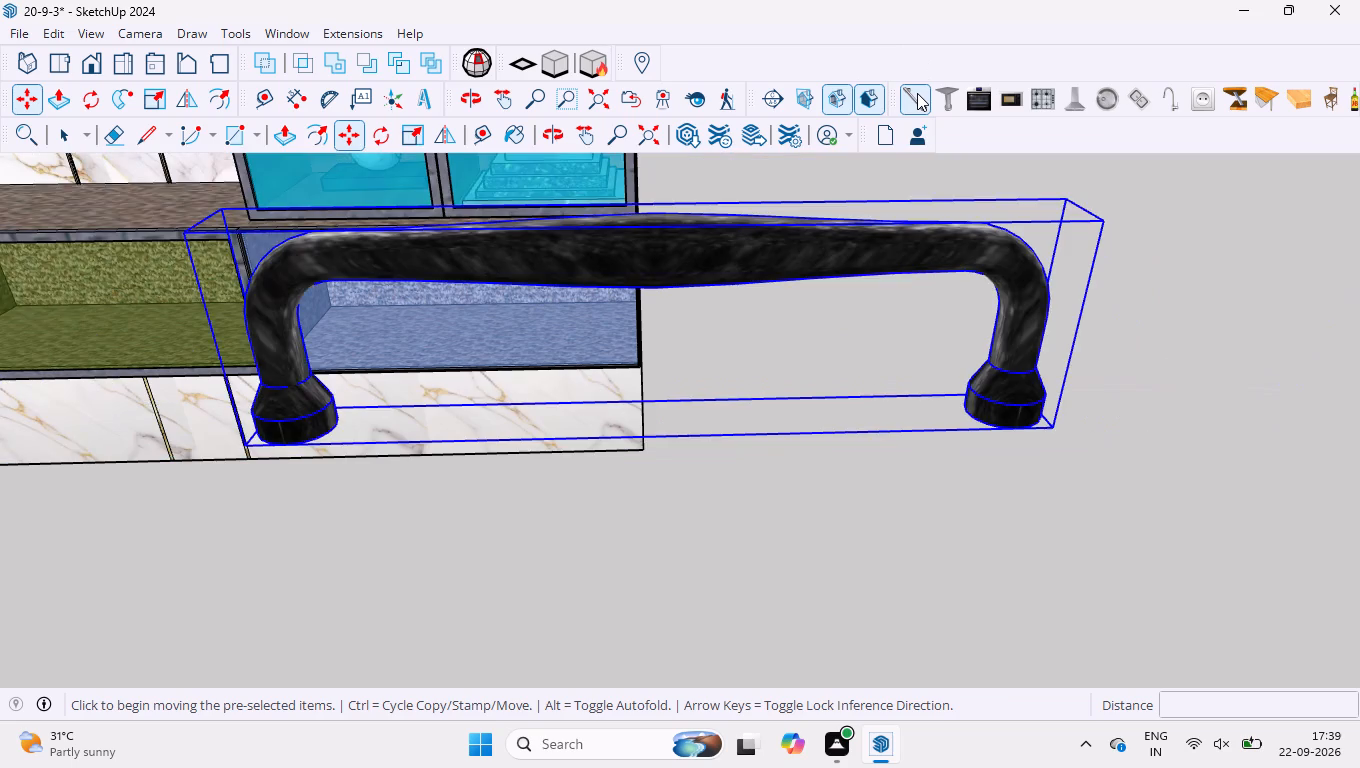
left_click(916, 92)
left_click(915, 91)
left_click(915, 91)
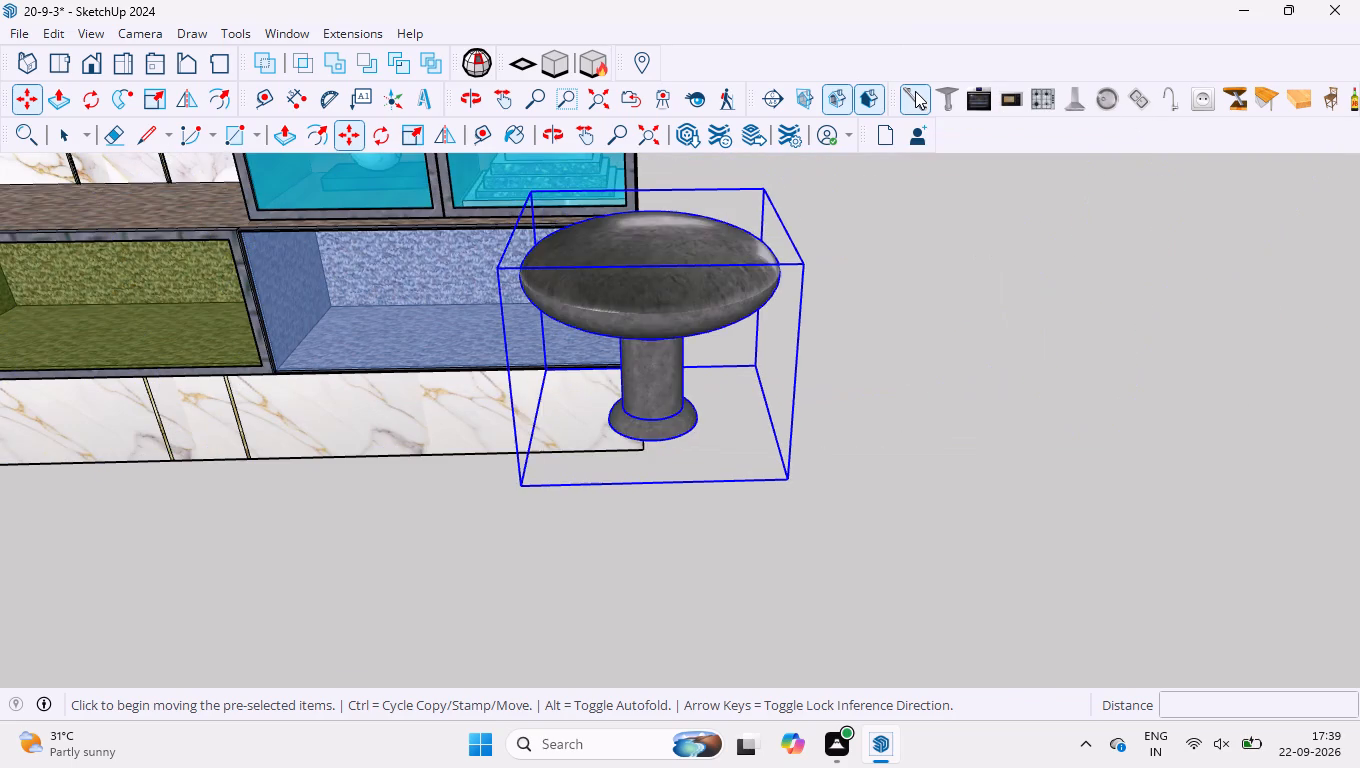
left_click(915, 91)
left_click(914, 90)
left_click(913, 89)
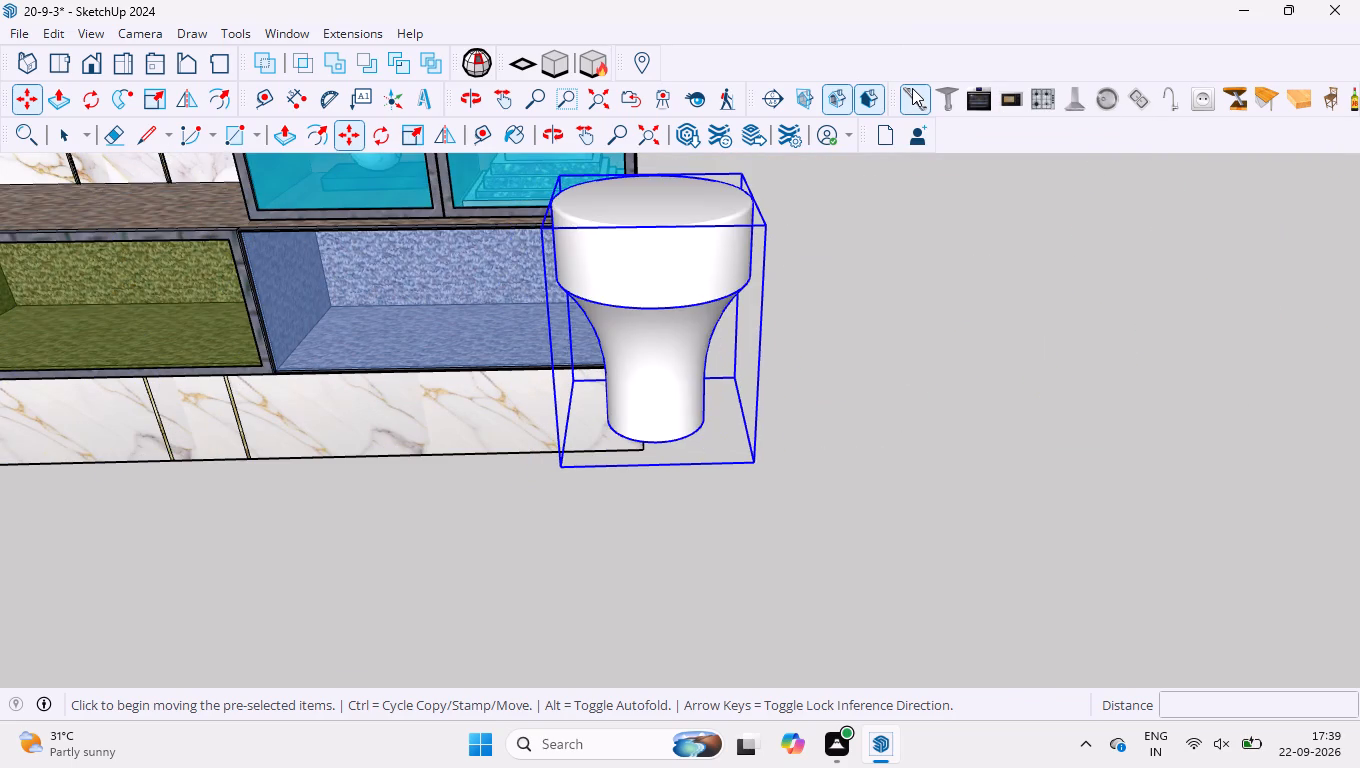
left_click(912, 88)
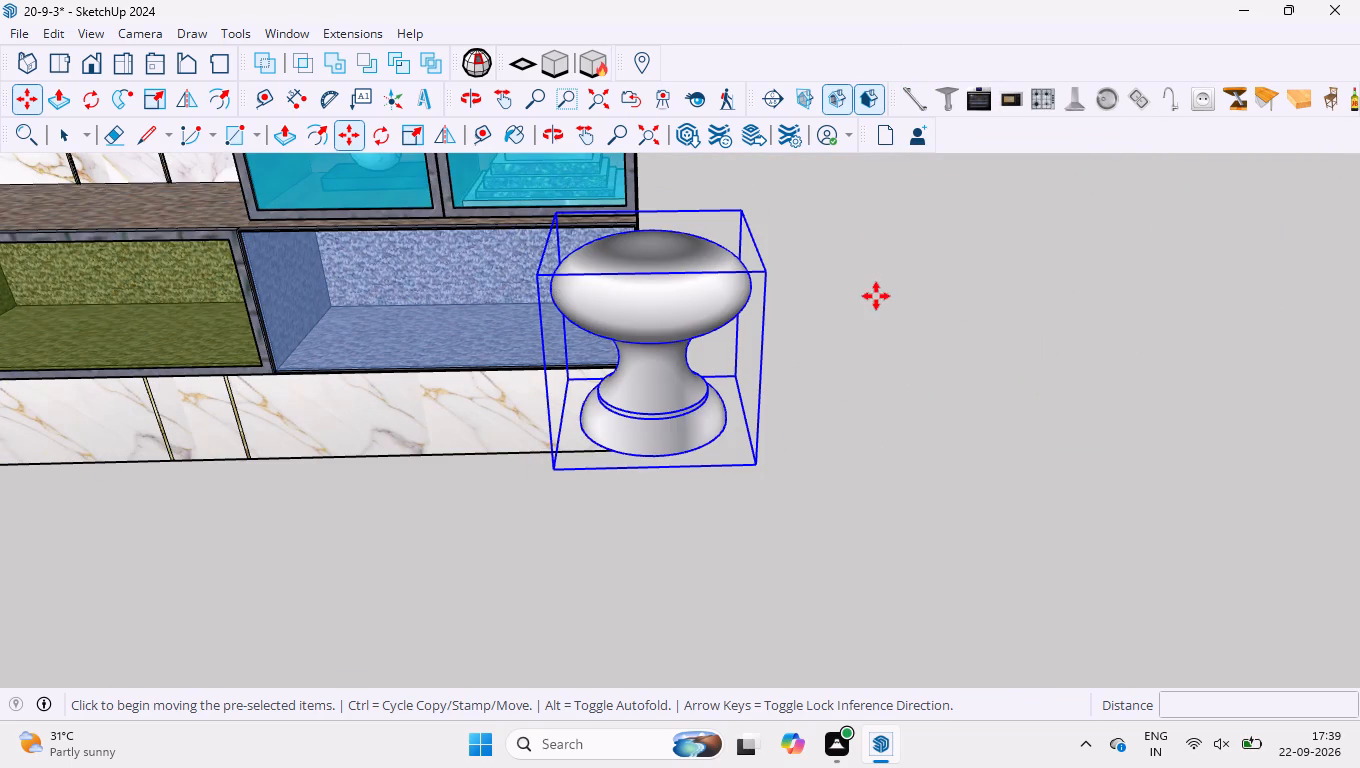
key("space")
scroll(811, 384, "down", 8)
scroll(811, 384, "up", 3)
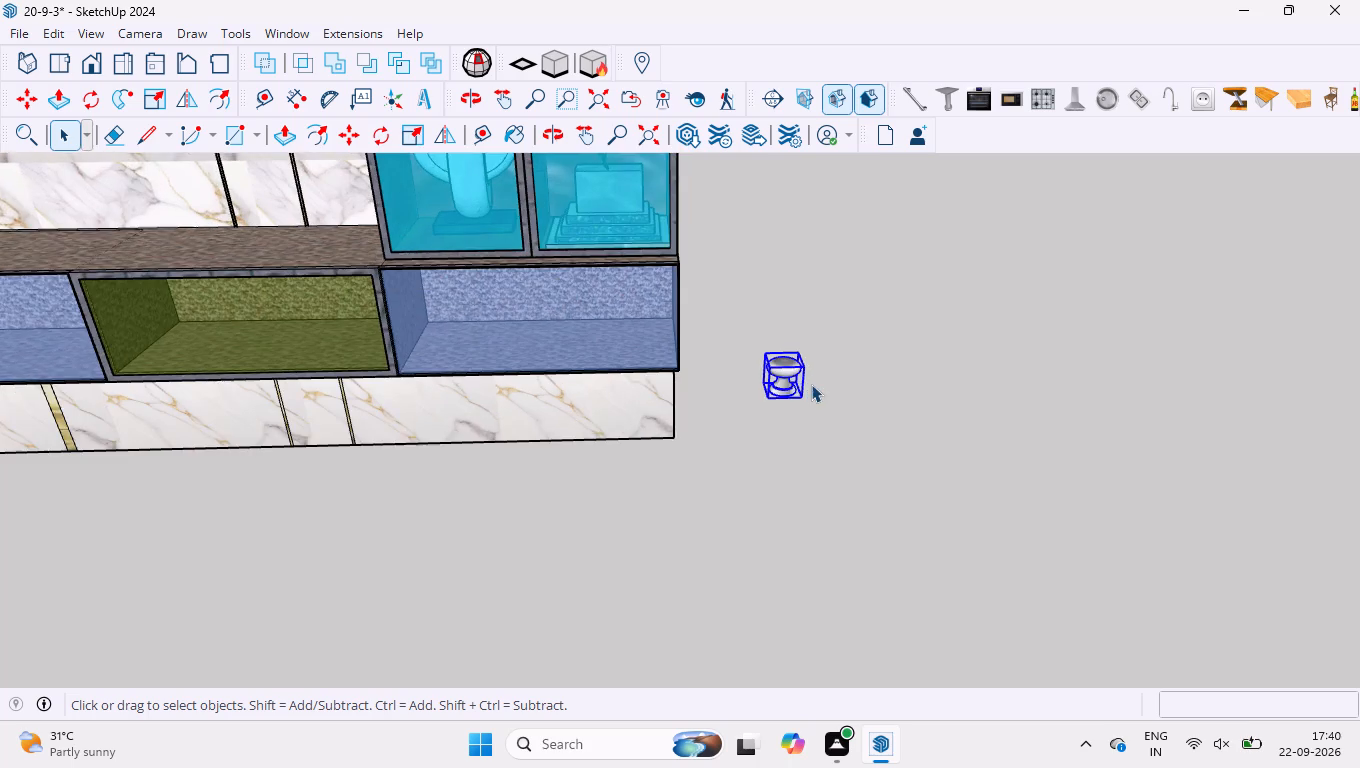
scroll(811, 384, "up", 14)
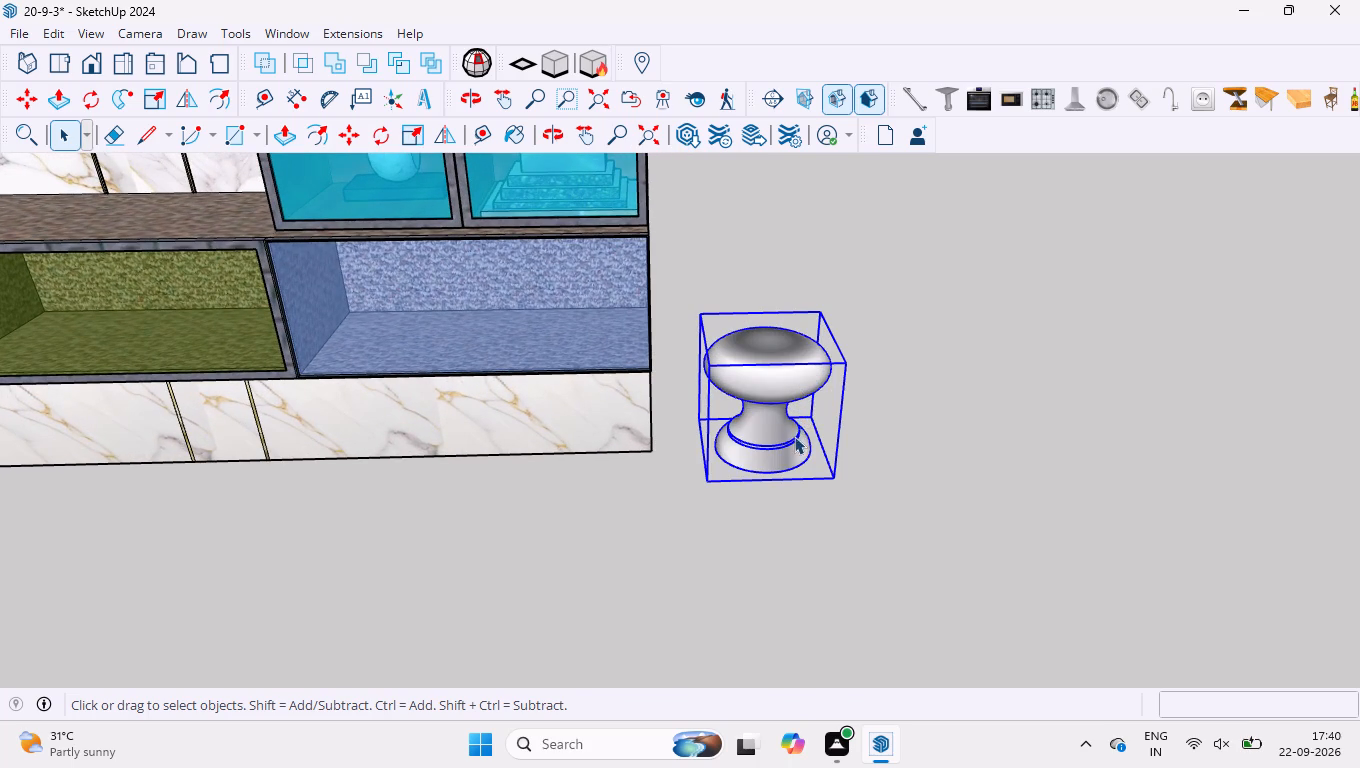
Rotate the knob 90 degrees about the red axis, pivoting on its bottom corner, so its head faces forward.
key("q")
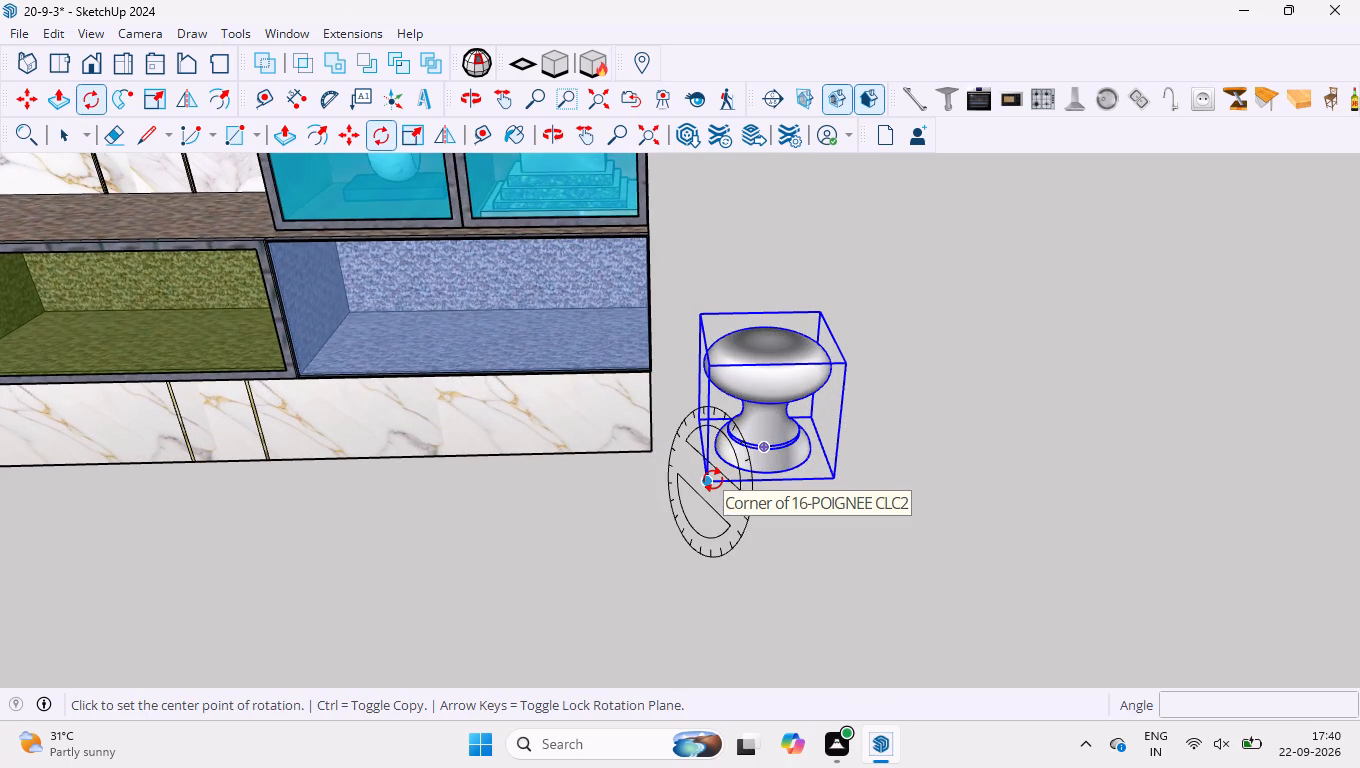
key("Right")
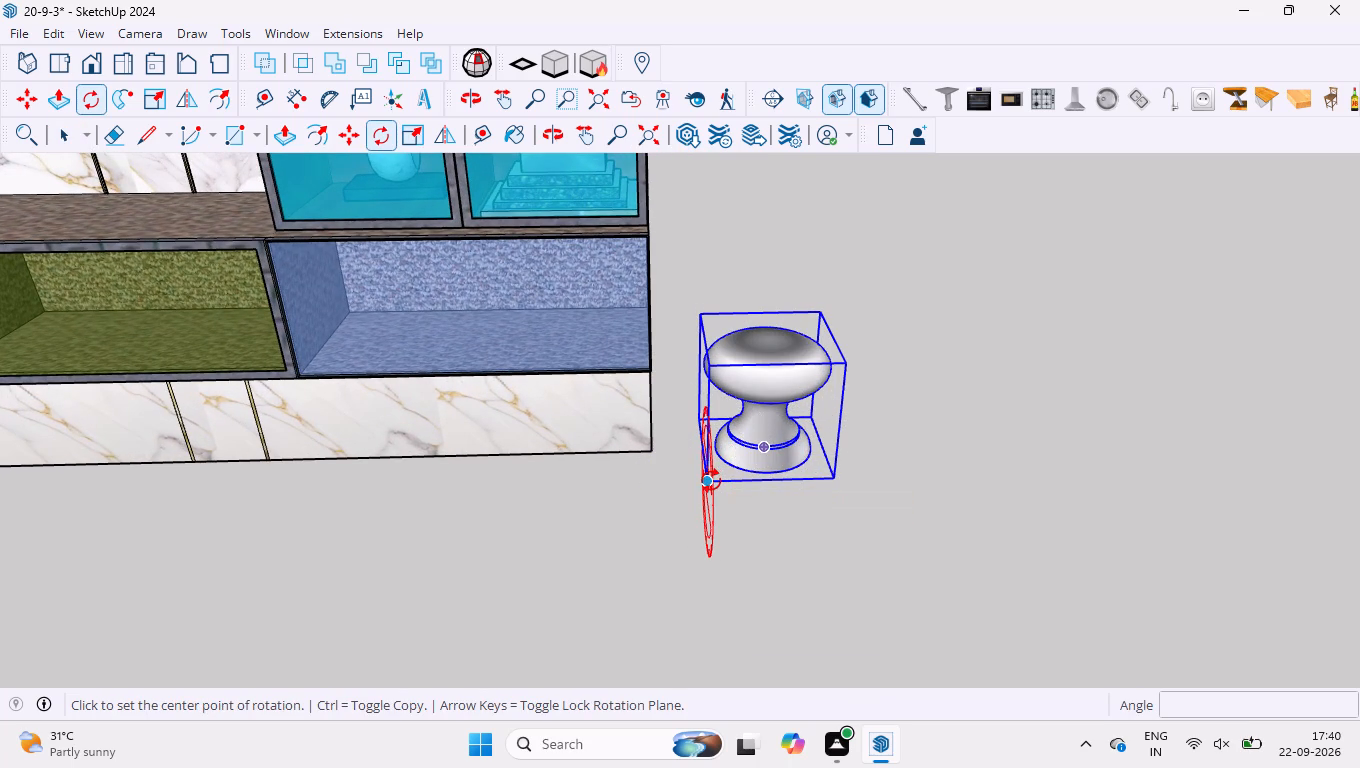
left_click(711, 481)
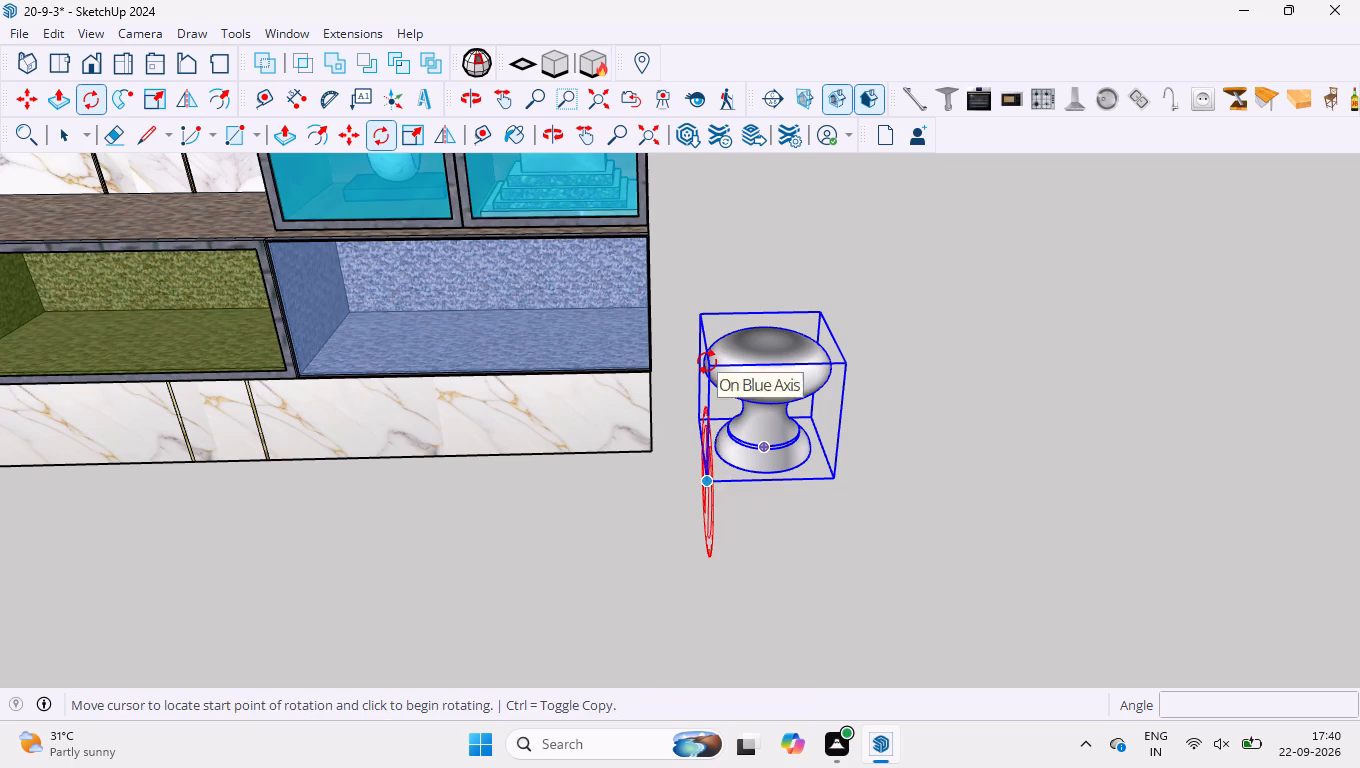
left_click(713, 367)
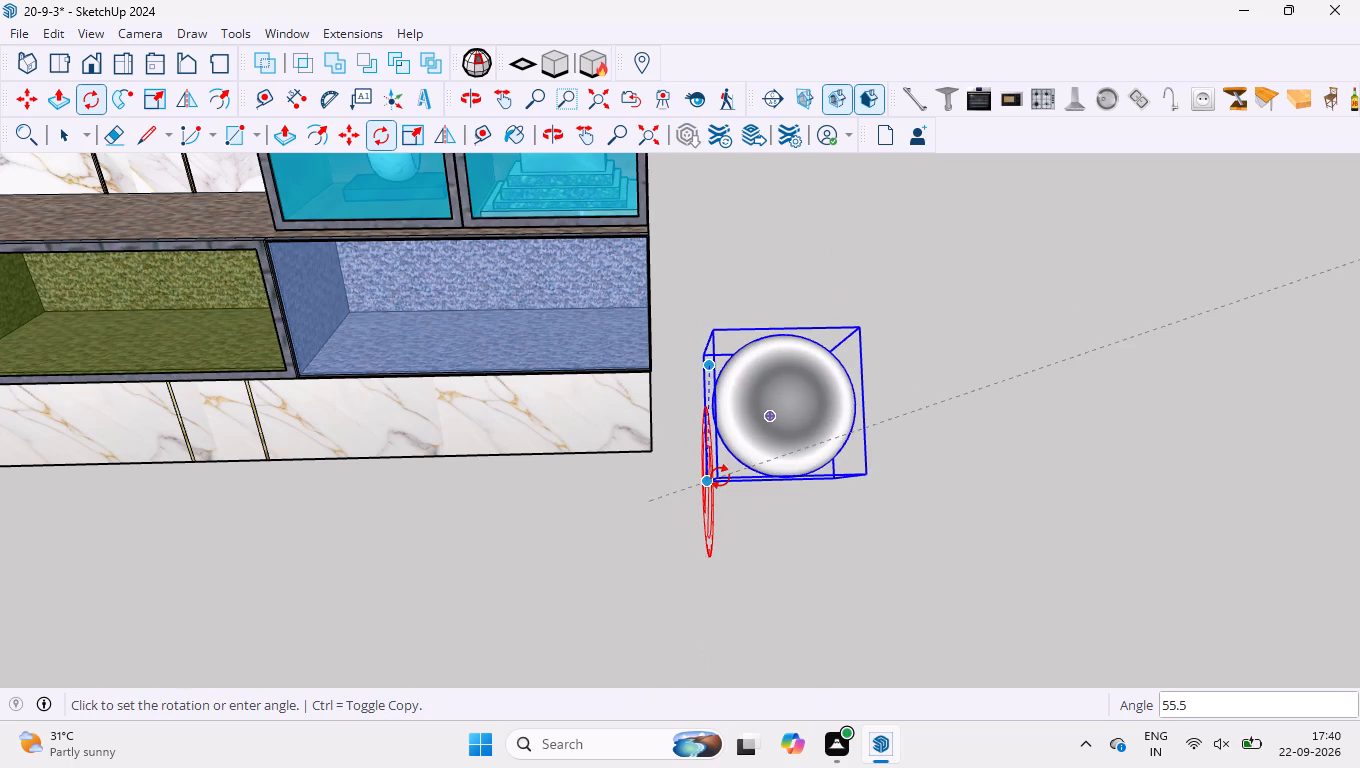
type("90")
key("Return")
key("space")
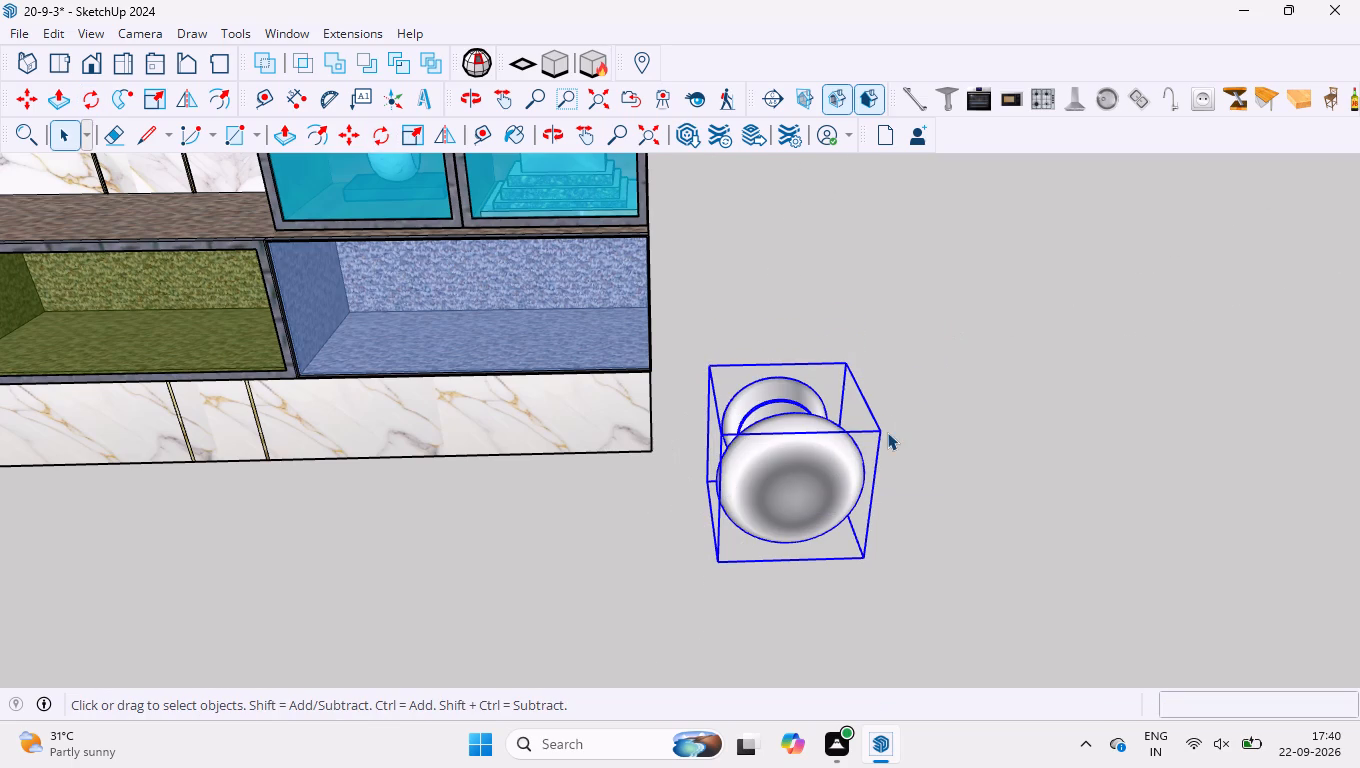
Move the knob by its bottom corner about 1646 mm onto the display cabinet's lowest left glass door, near the central frame.
key("m")
scroll(1114, 407, "down", 2)
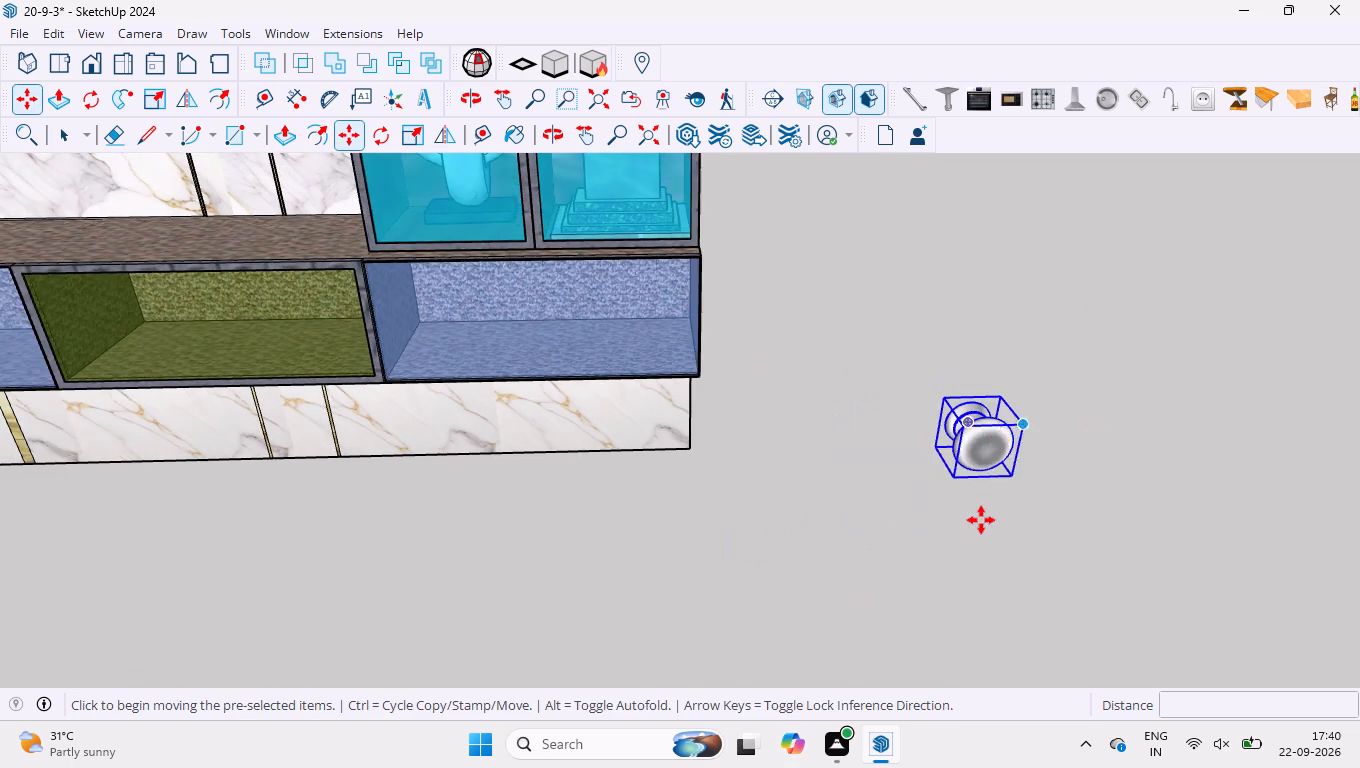
scroll(981, 529, "down", 5)
middle_click_drag(1045, 490, 824, 504)
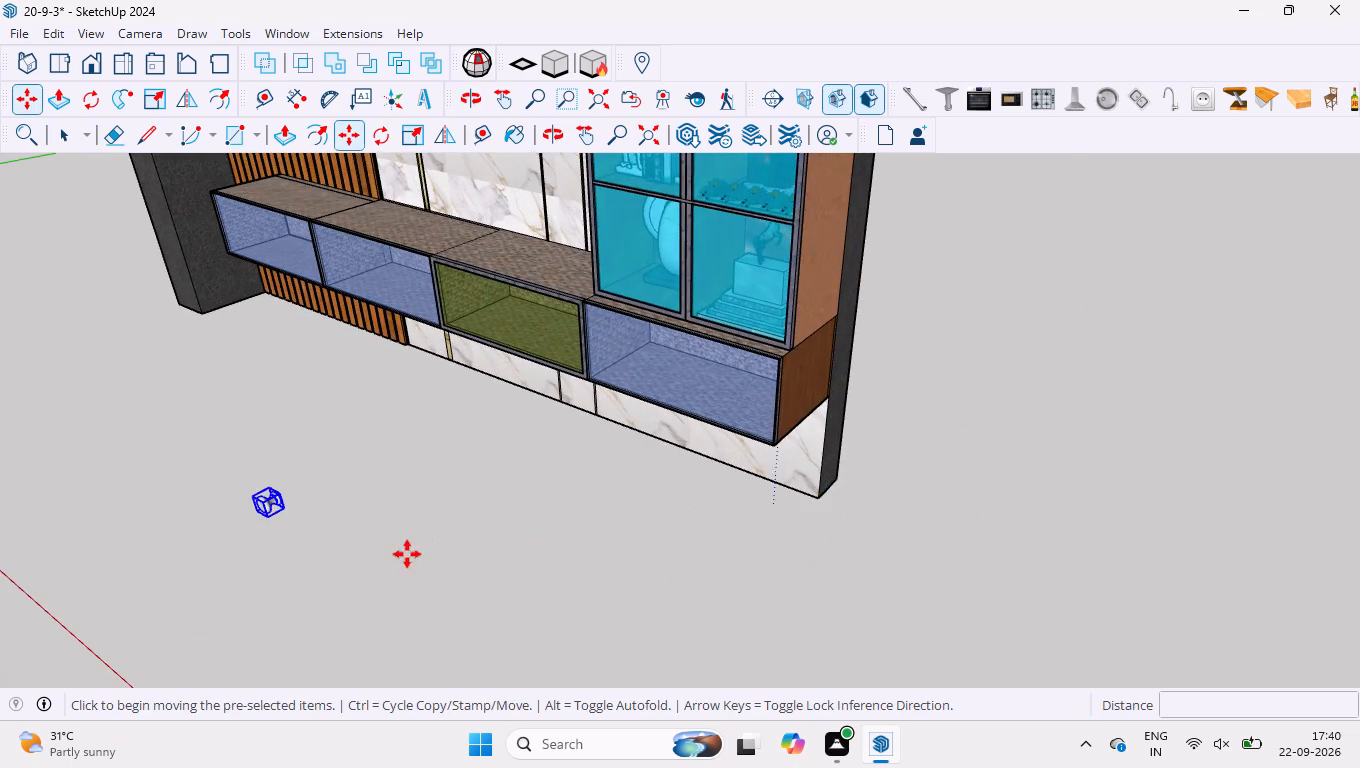
scroll(407, 554, "up", 4)
scroll(864, 464, "down", 2)
scroll(425, 408, "up", 7)
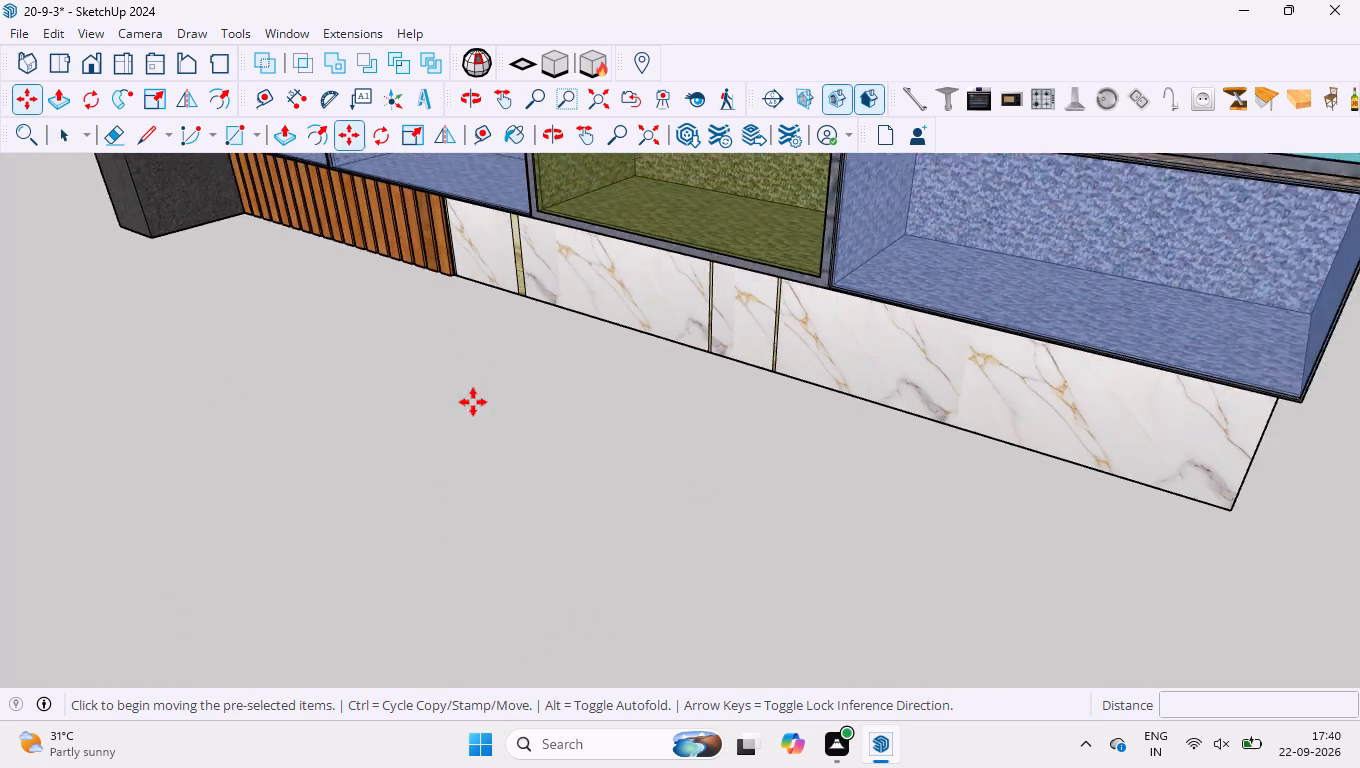
scroll(465, 397, "down", 5)
scroll(455, 433, "up", 2)
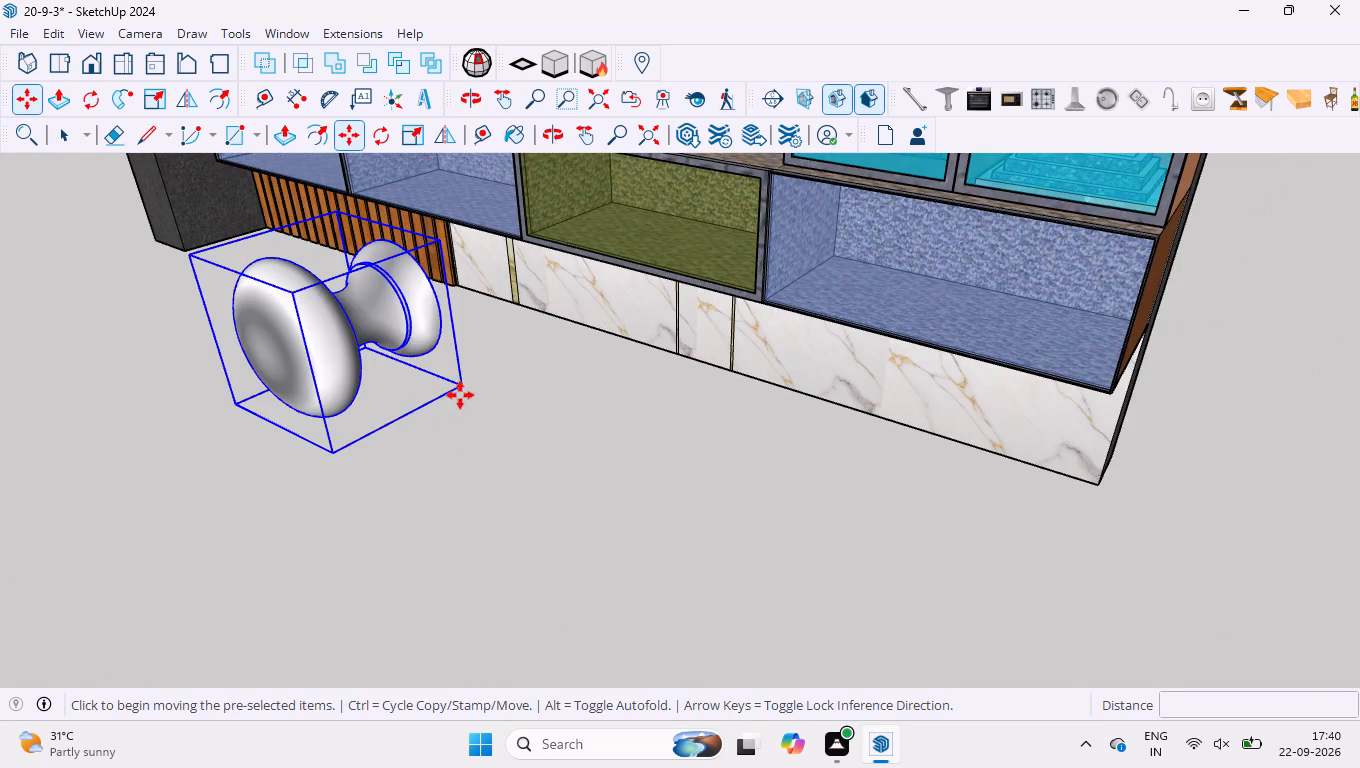
left_click(463, 386)
scroll(714, 461, "down", 8)
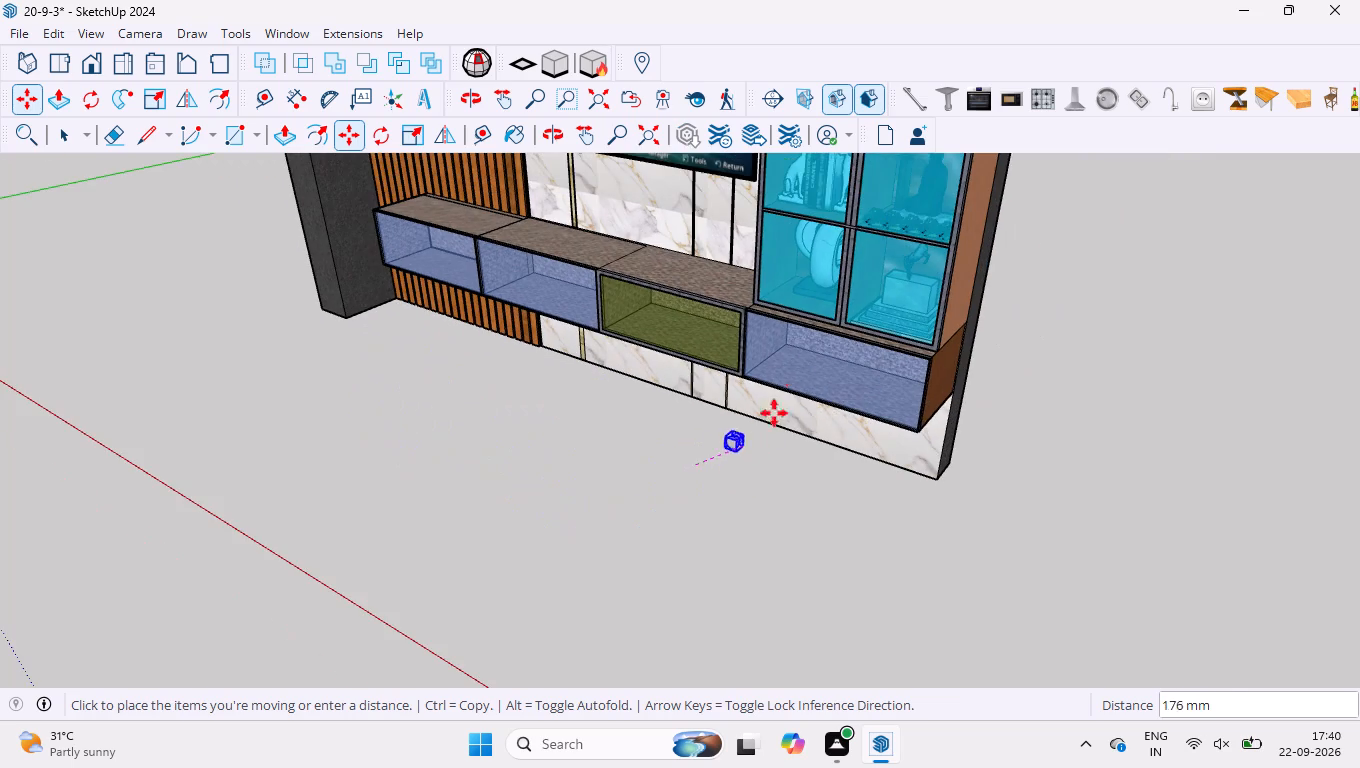
scroll(771, 249, "up", 8)
scroll(864, 267, "up", 12)
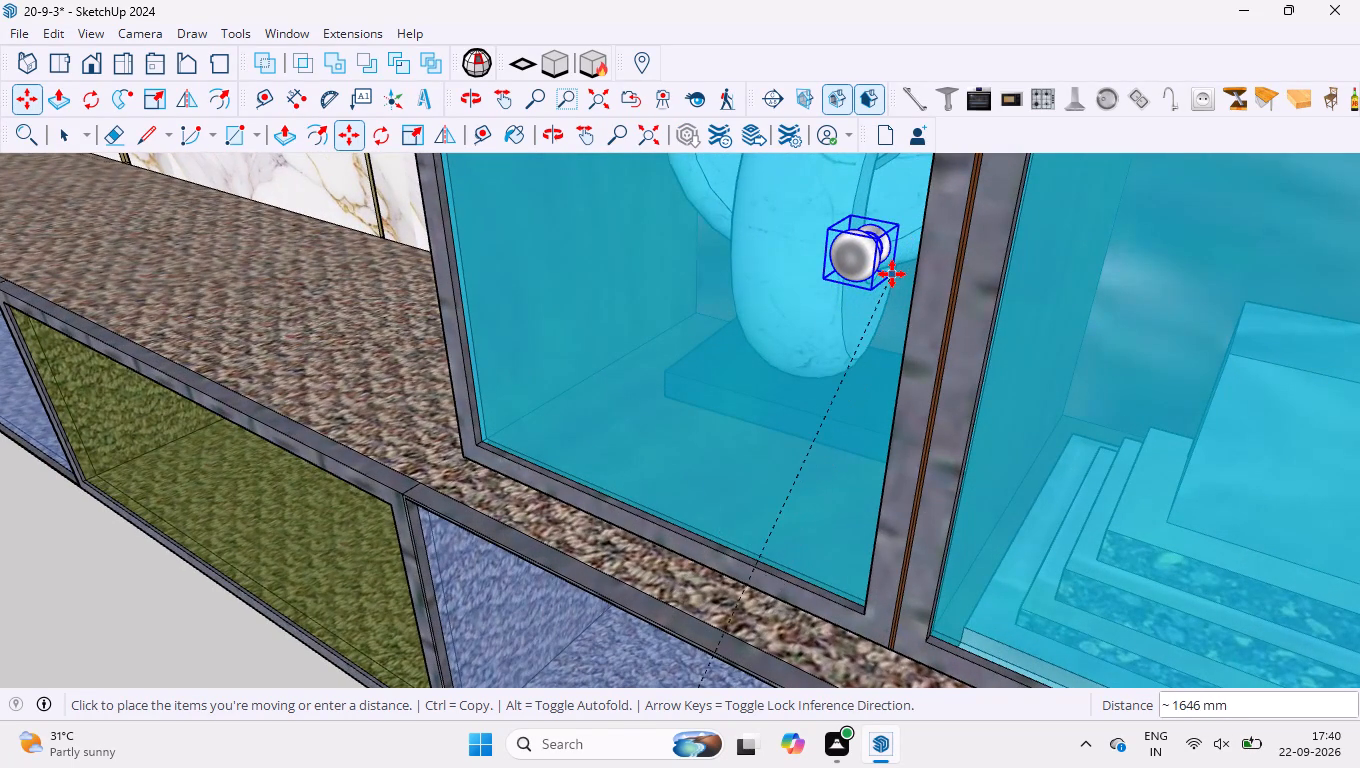
left_click(890, 273)
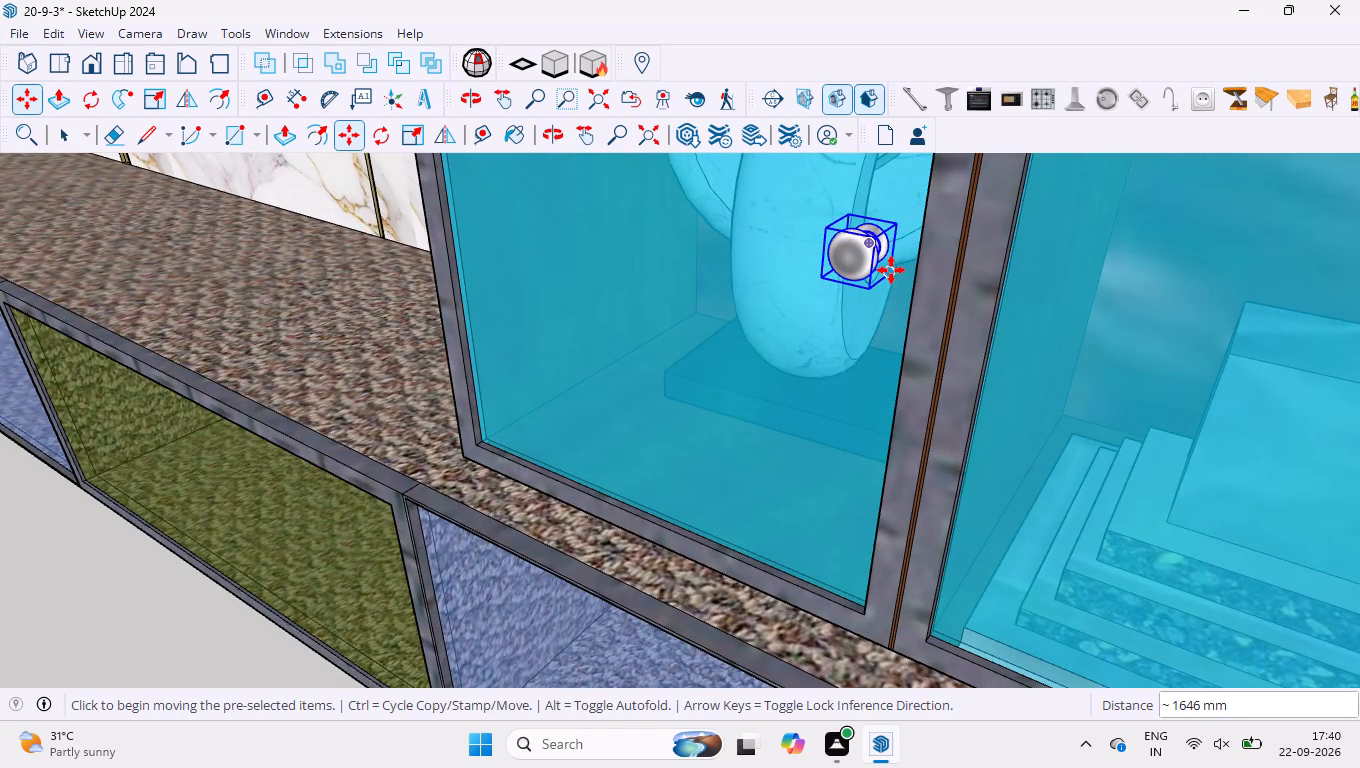
Copy the knob about 367 mm straight up onto the glass panel above it, in the cabinet's left column.
left_click(891, 270)
scroll(878, 310, "down", 4)
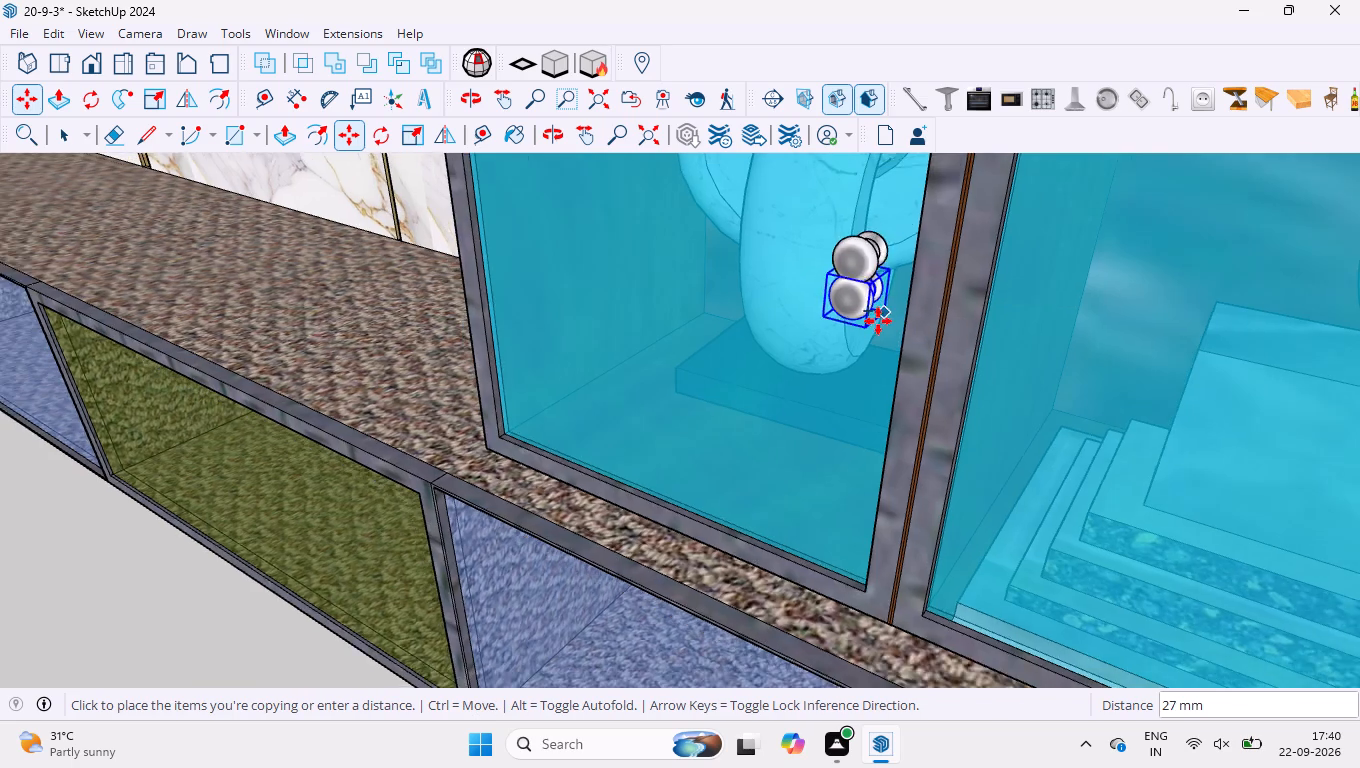
scroll(878, 321, "down", 15)
scroll(894, 390, "up", 4)
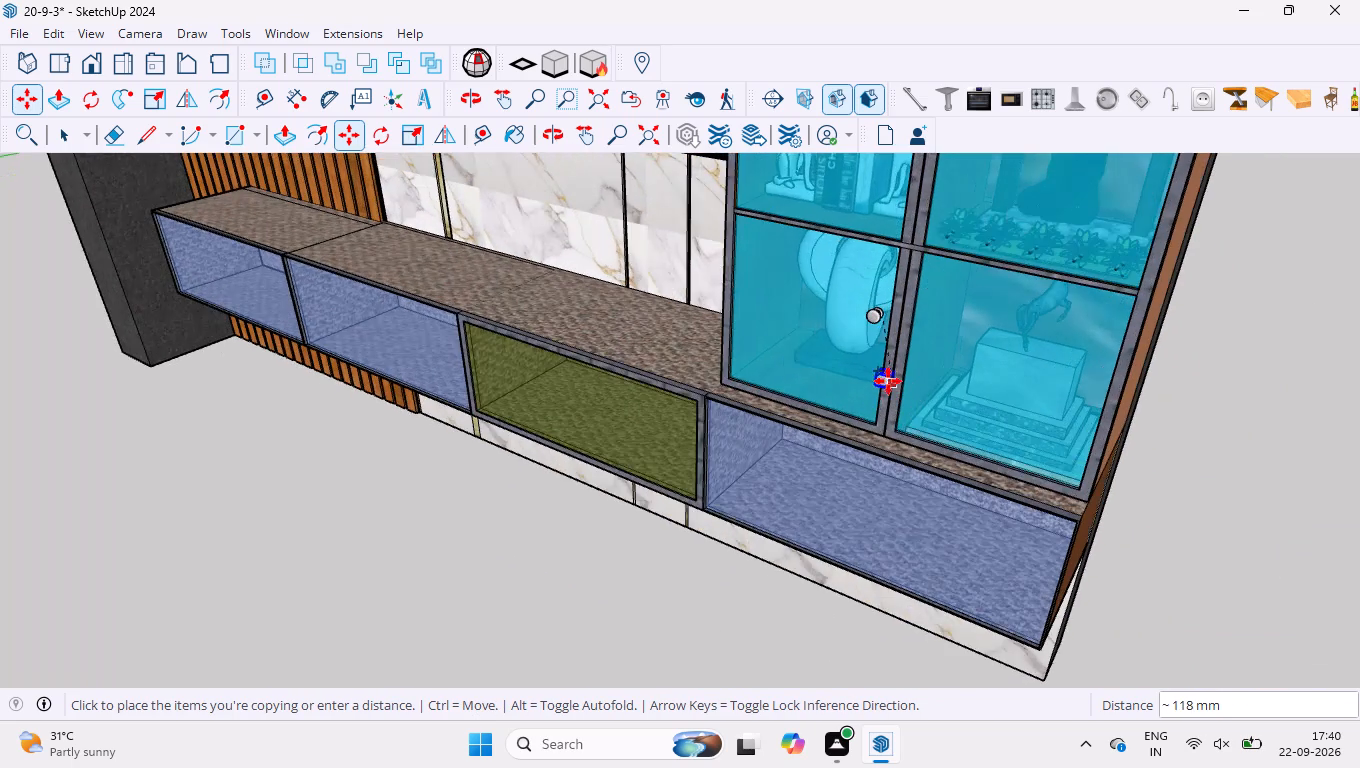
scroll(886, 375, "up", 5)
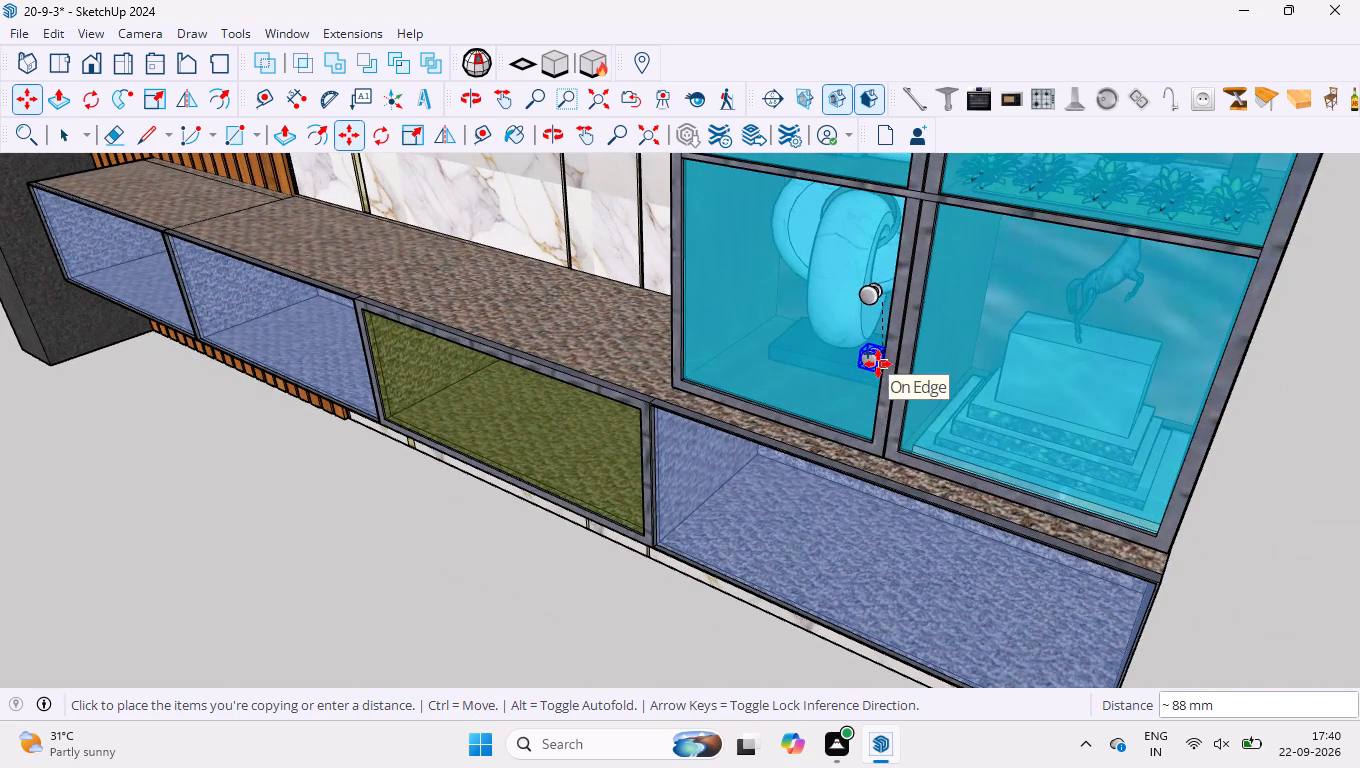
scroll(902, 390, "down", 7)
scroll(894, 182, "up", 2)
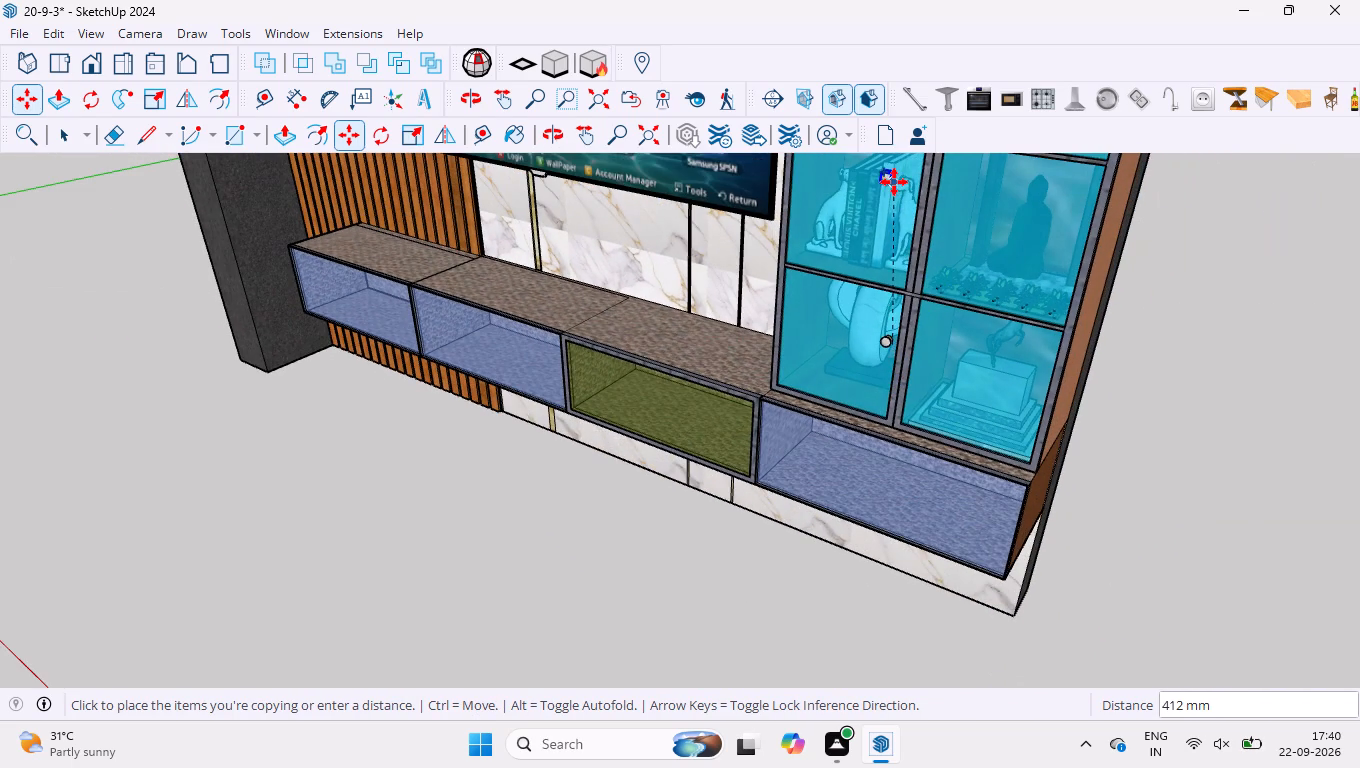
scroll(894, 182, "up", 9)
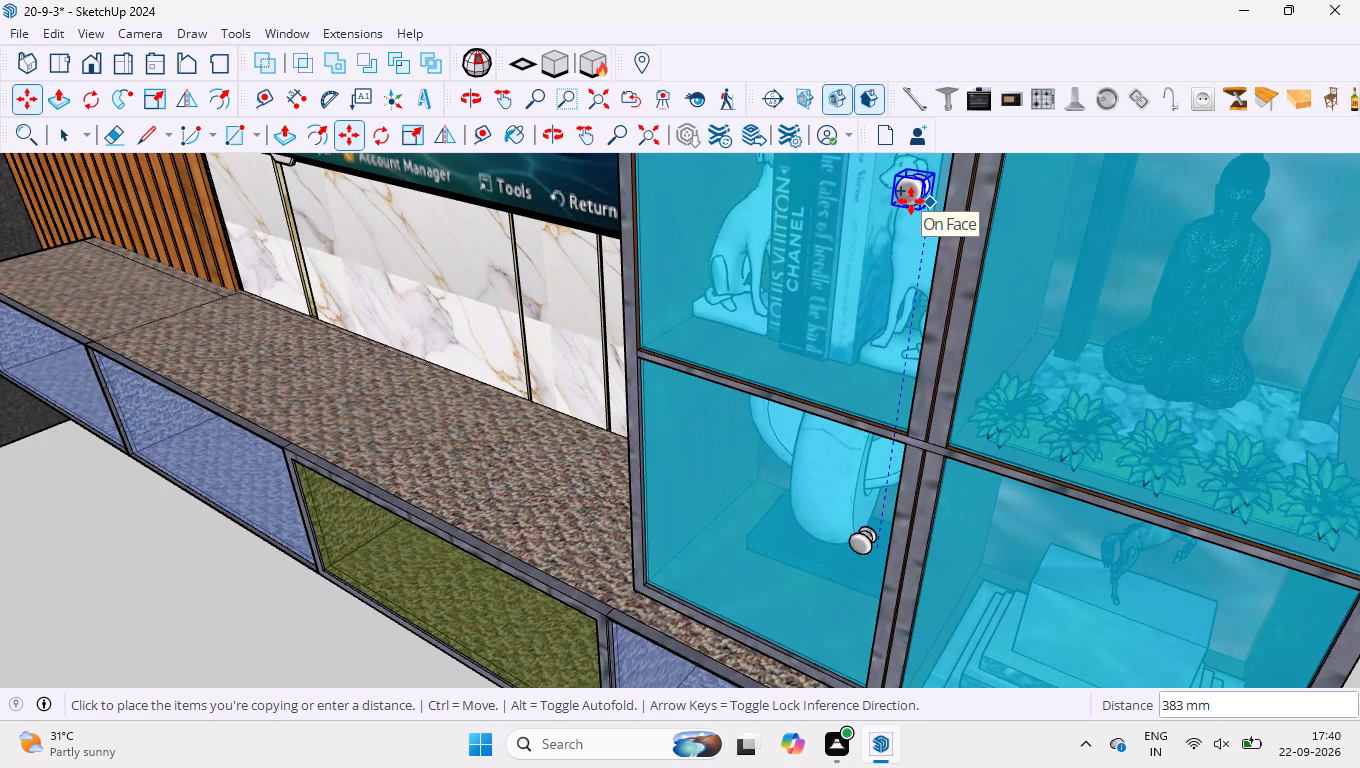
scroll(911, 201, "down", 4)
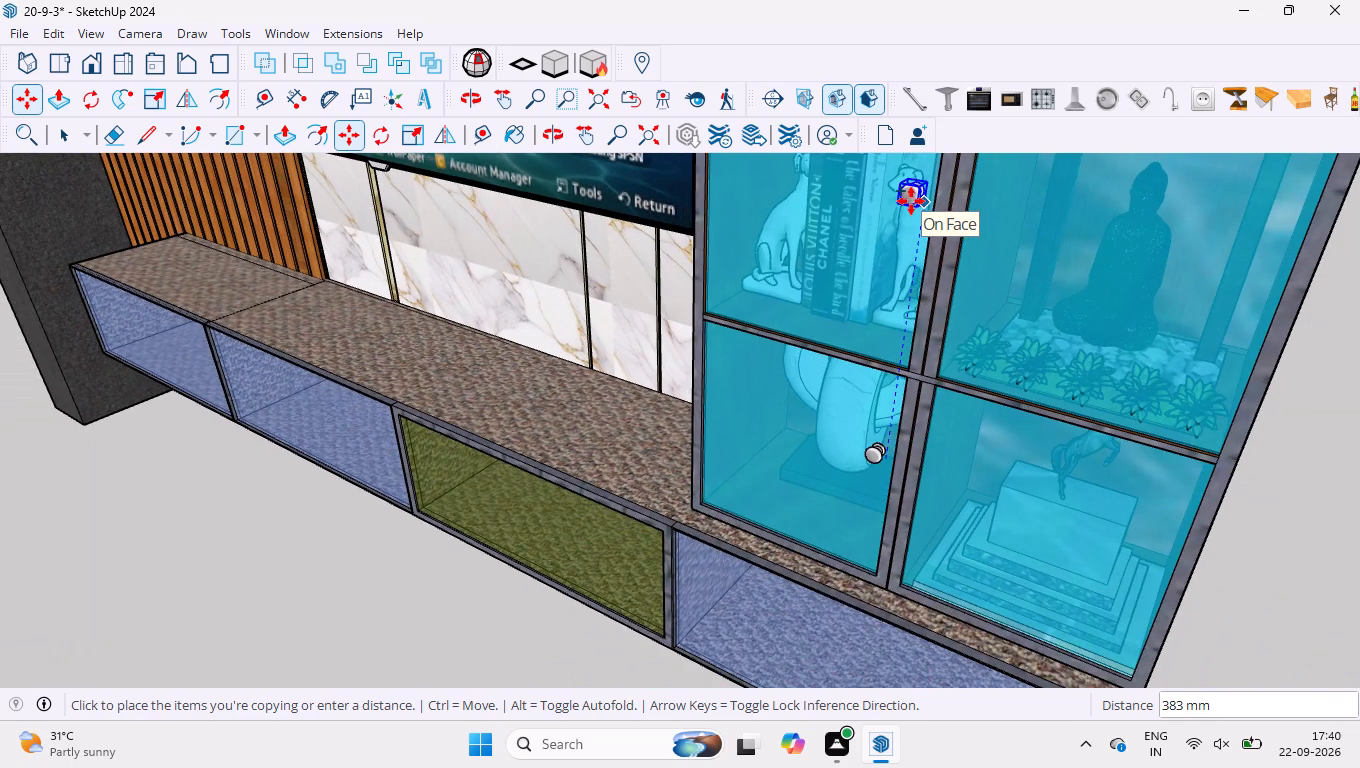
left_click(912, 214)
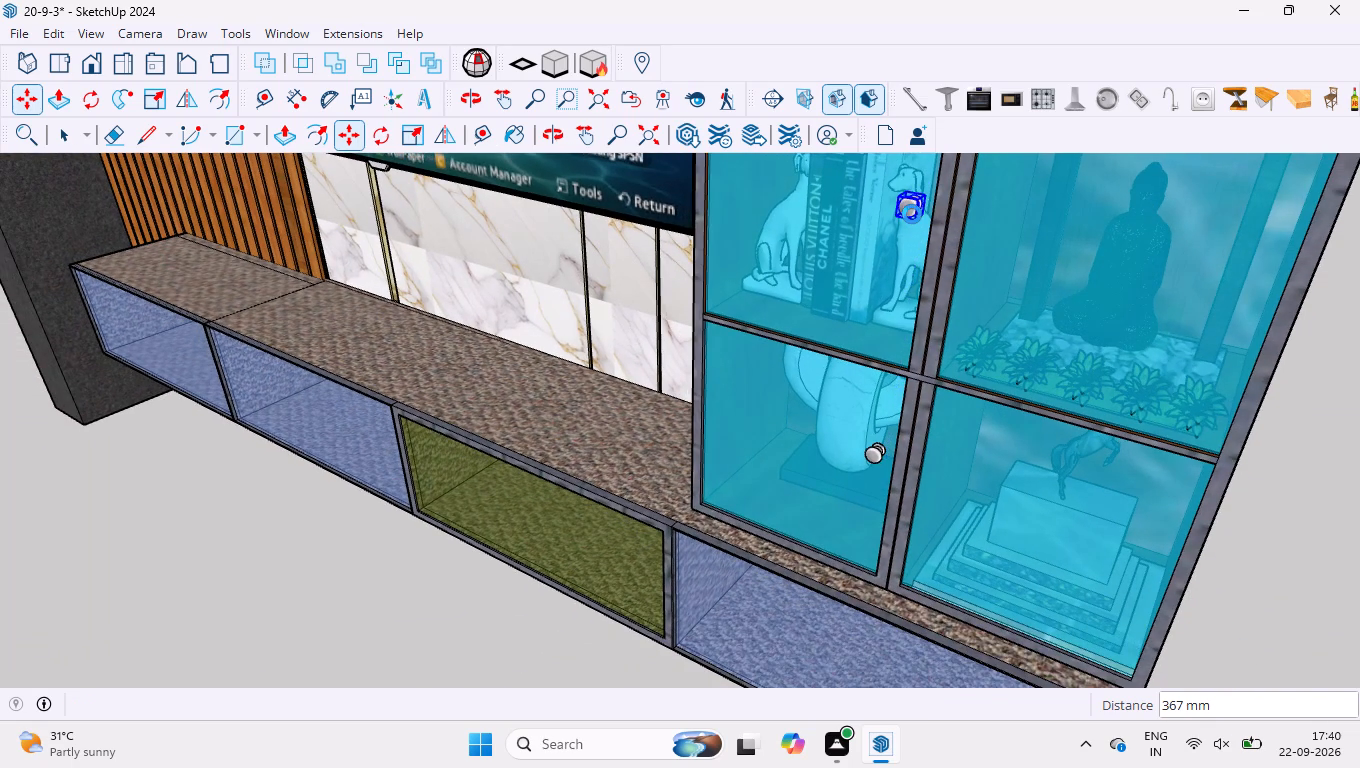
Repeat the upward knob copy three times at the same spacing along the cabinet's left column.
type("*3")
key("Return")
Set the upward knob array to four copies so that all five left-column glass panels have a knob.
scroll(880, 313, "down", 14)
scroll(935, 396, "down", 3)
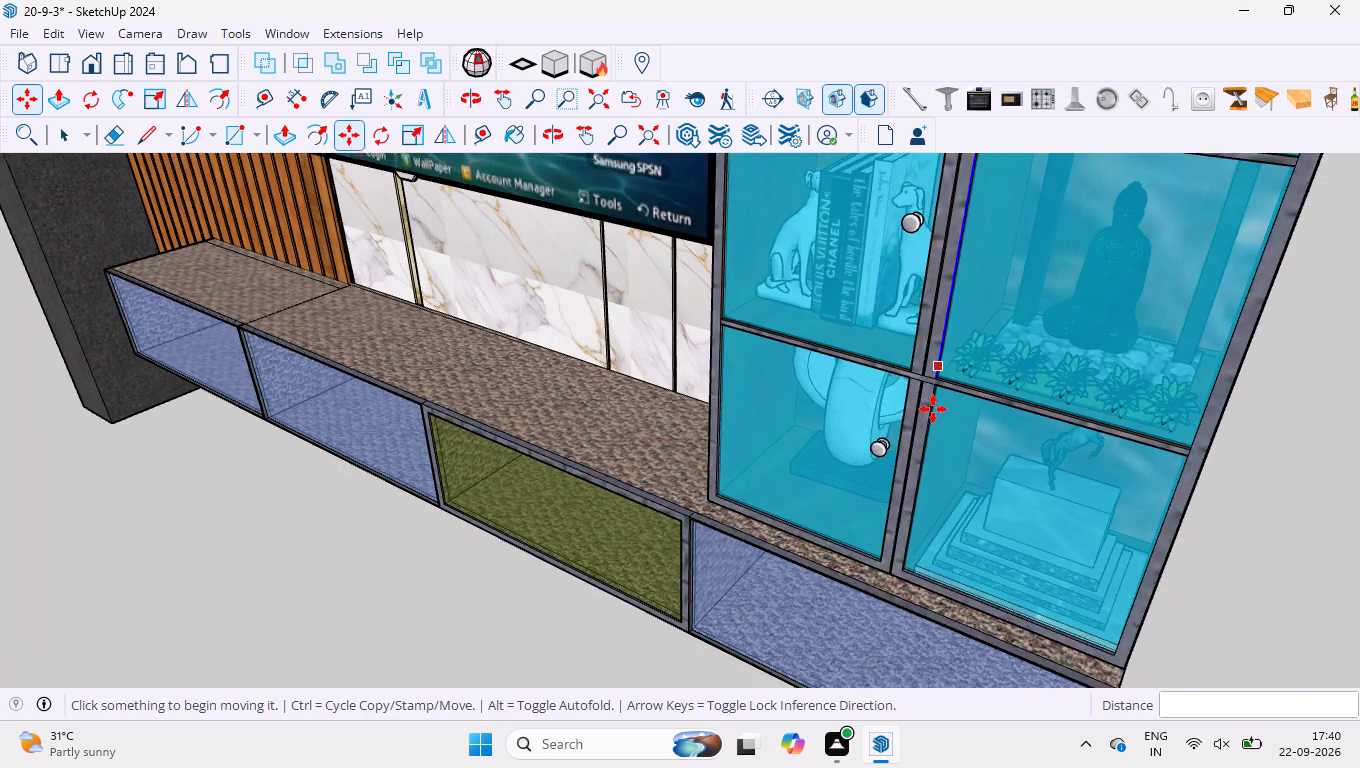
scroll(933, 409, "down", 16)
scroll(1071, 419, "down", 3)
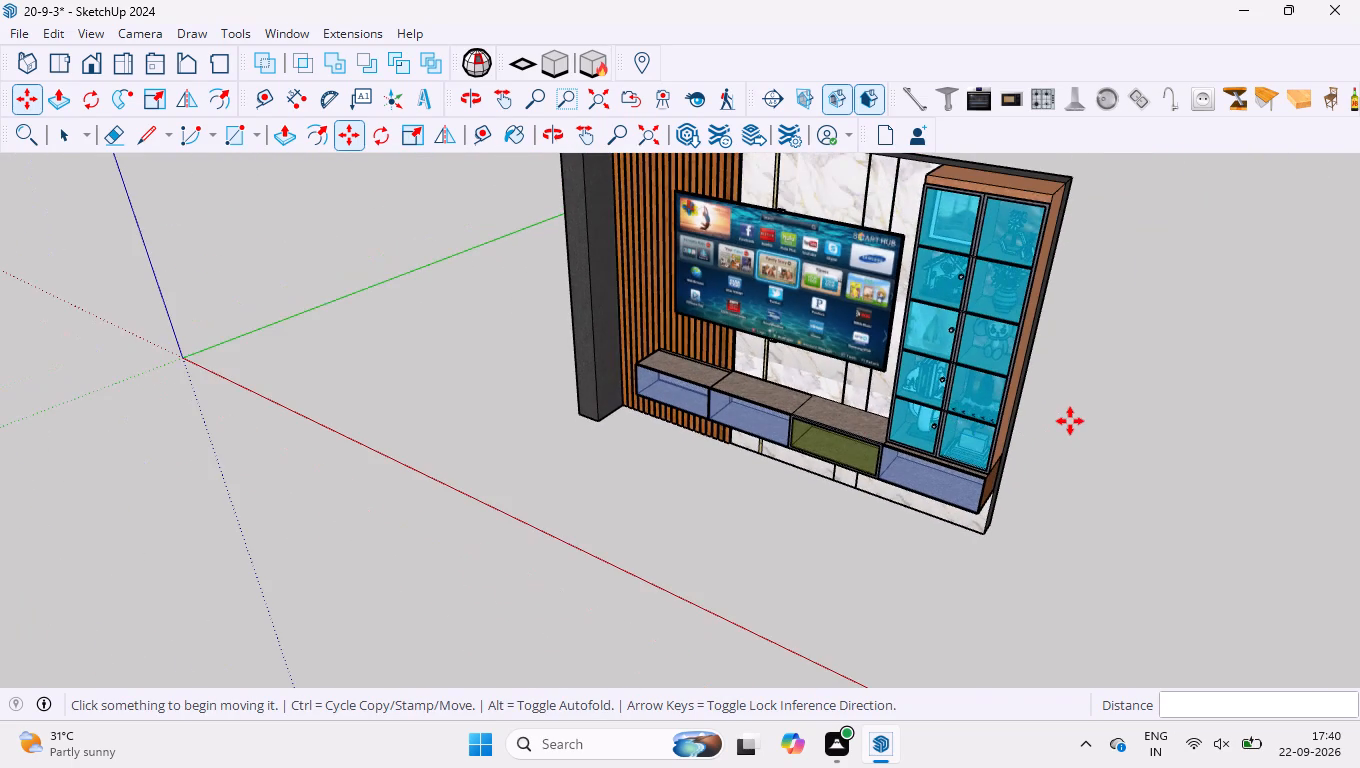
type("*4")
key("Return")
key("space")
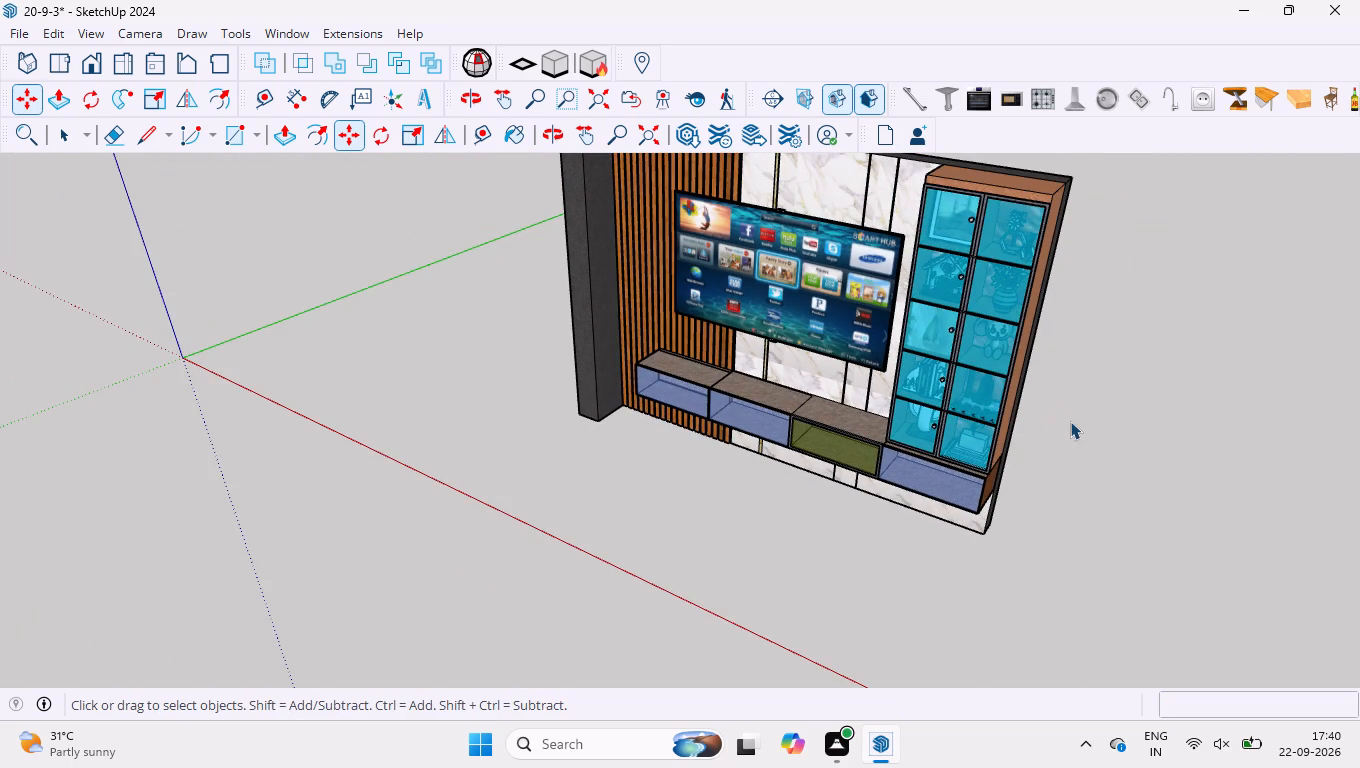
Copy all five left-column knobs together about 100 mm along the red axis onto the glass panels of the right column.
scroll(986, 318, "up", 3)
scroll(1003, 315, "down", 3)
middle_click_drag(1000, 359, 1058, 352)
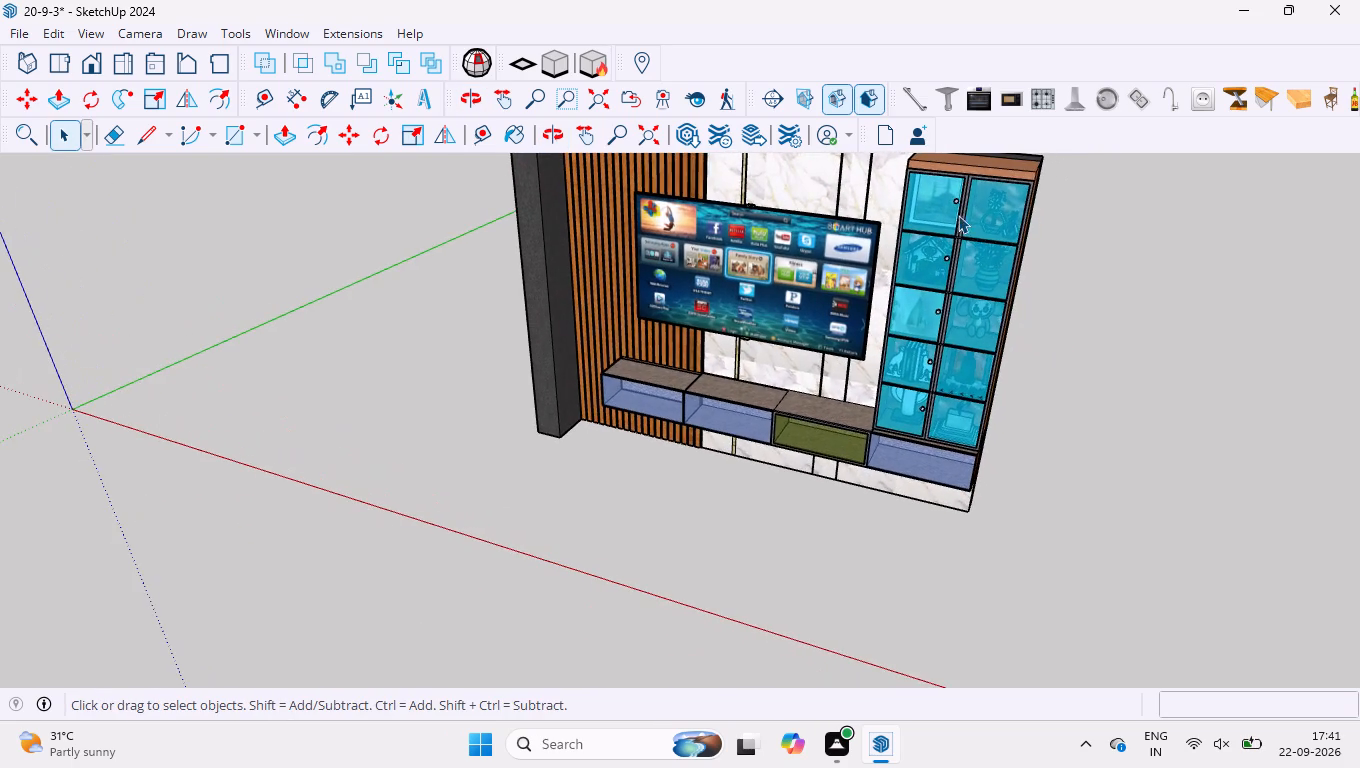
scroll(957, 200, "up", 20)
scroll(895, 204, "up", 2)
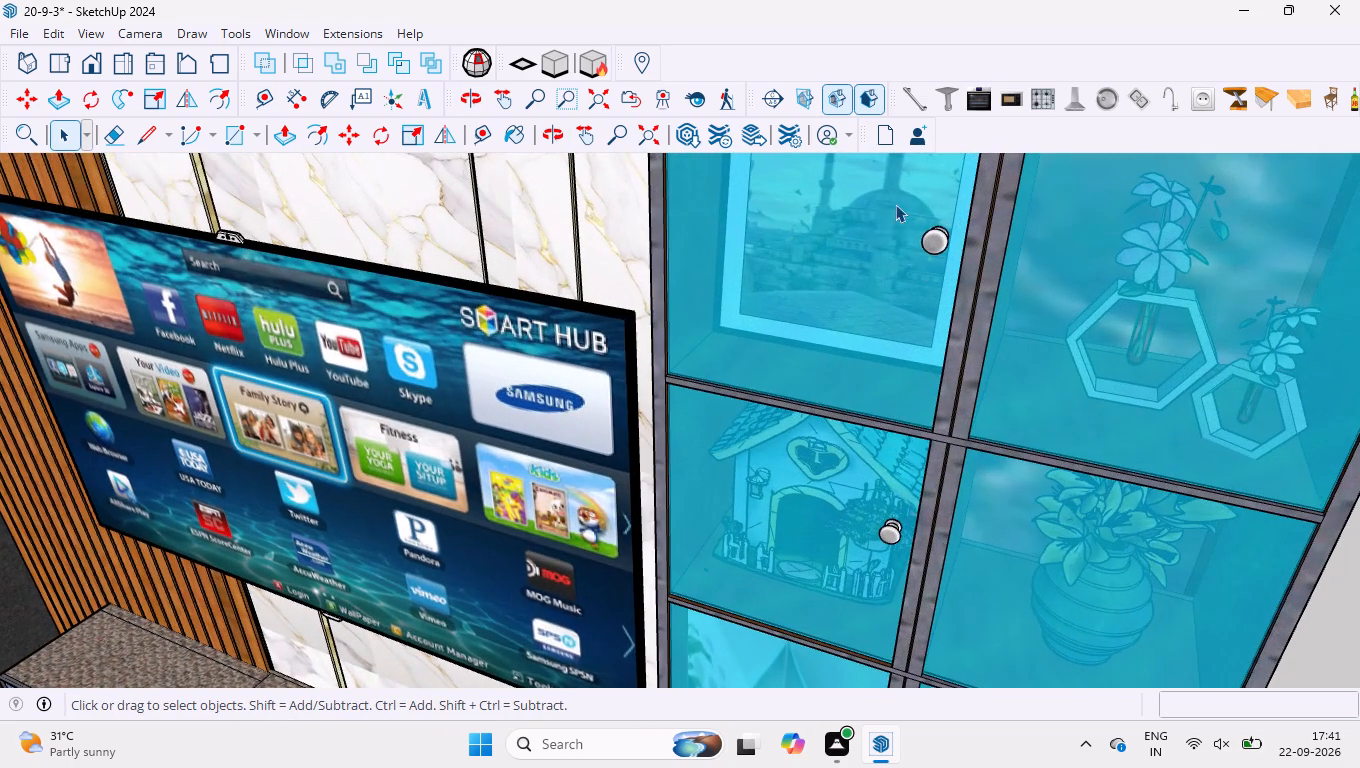
scroll(895, 204, "up", 3)
left_click(959, 266)
scroll(960, 266, "down", 11, "ctrl")
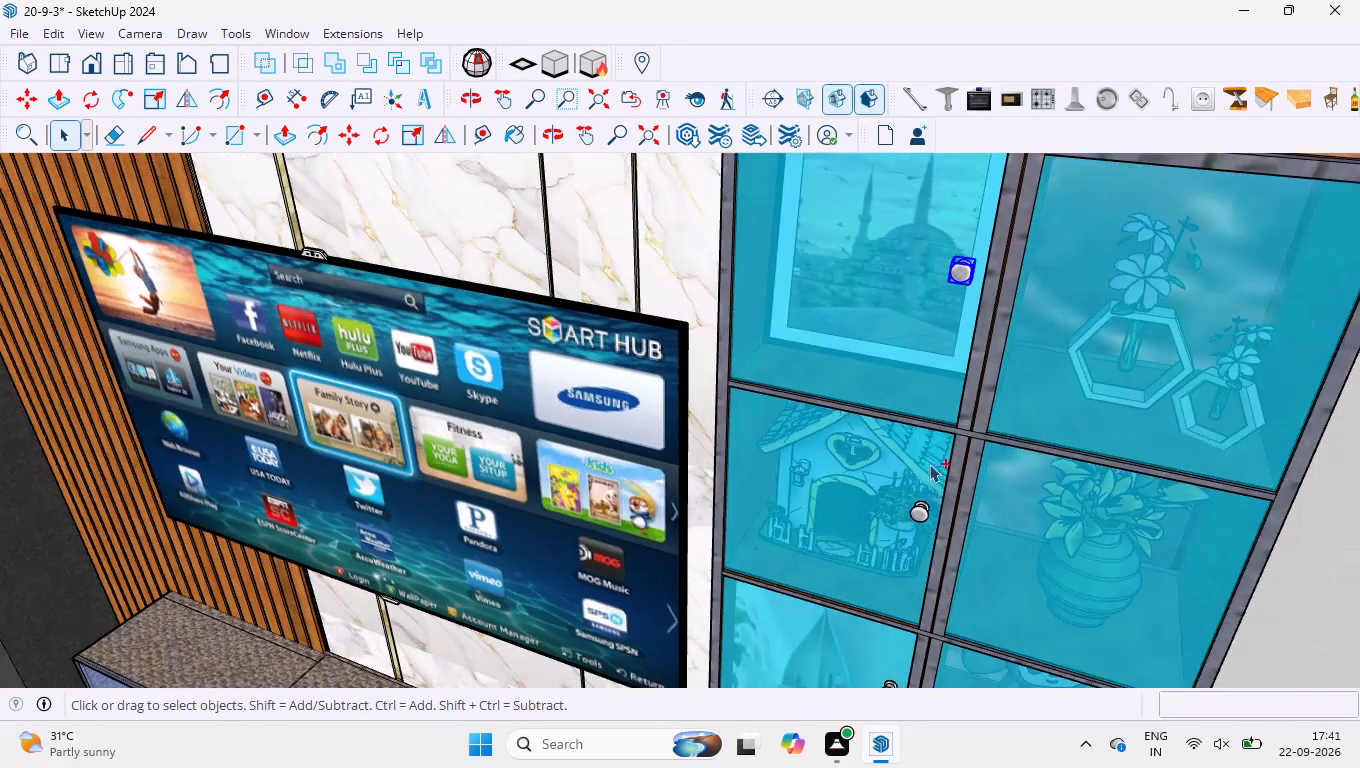
scroll(921, 497, "up", 4, "ctrl")
left_click(921, 496, "ctrl")
scroll(938, 361, "down", 13)
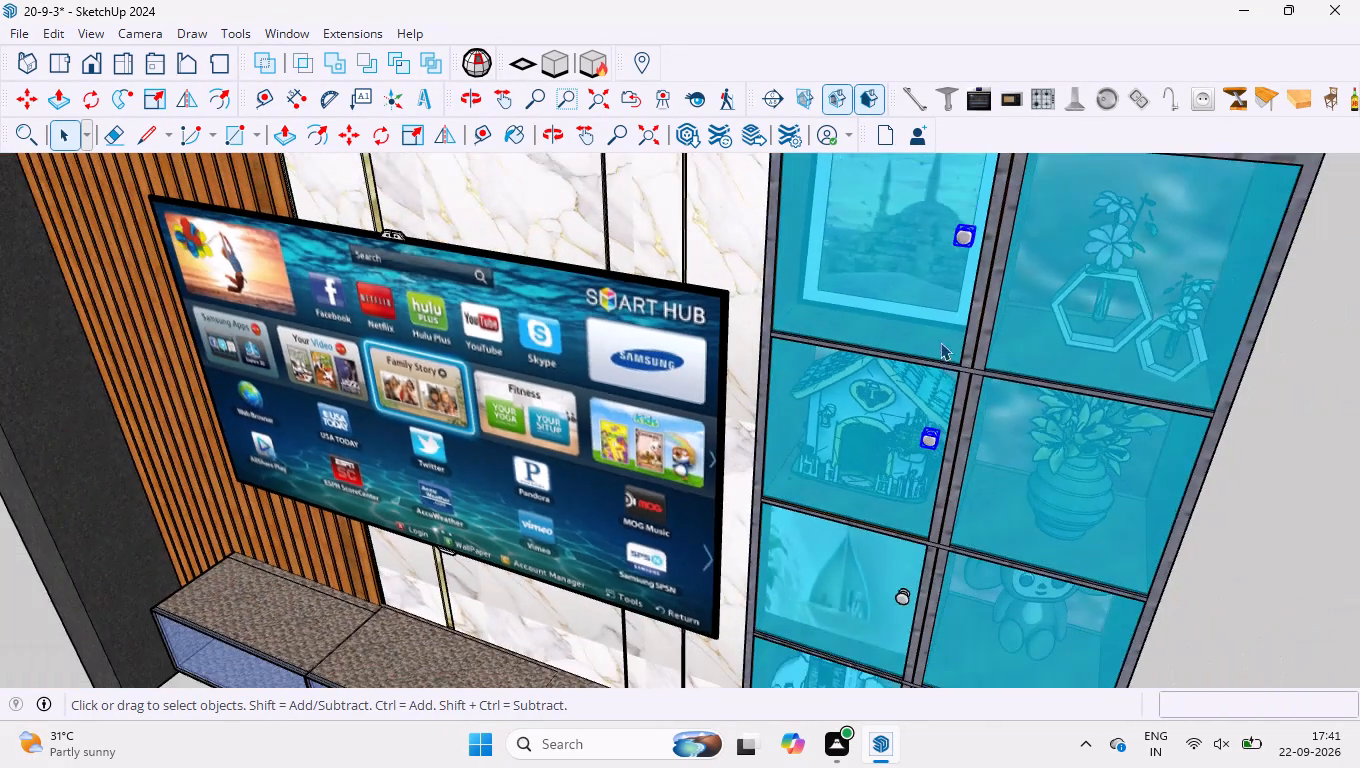
scroll(940, 342, "down", 8)
scroll(918, 630, "up", 10)
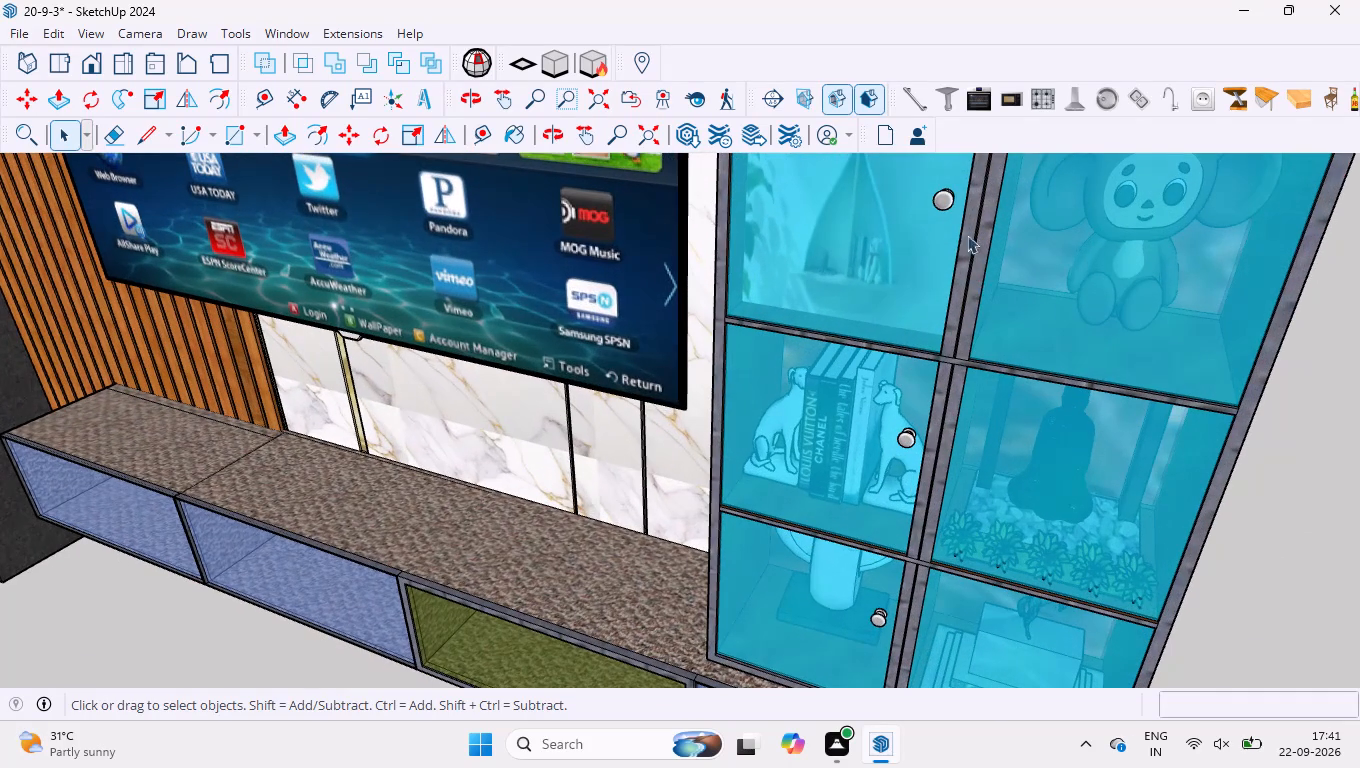
left_click(943, 200, "ctrl")
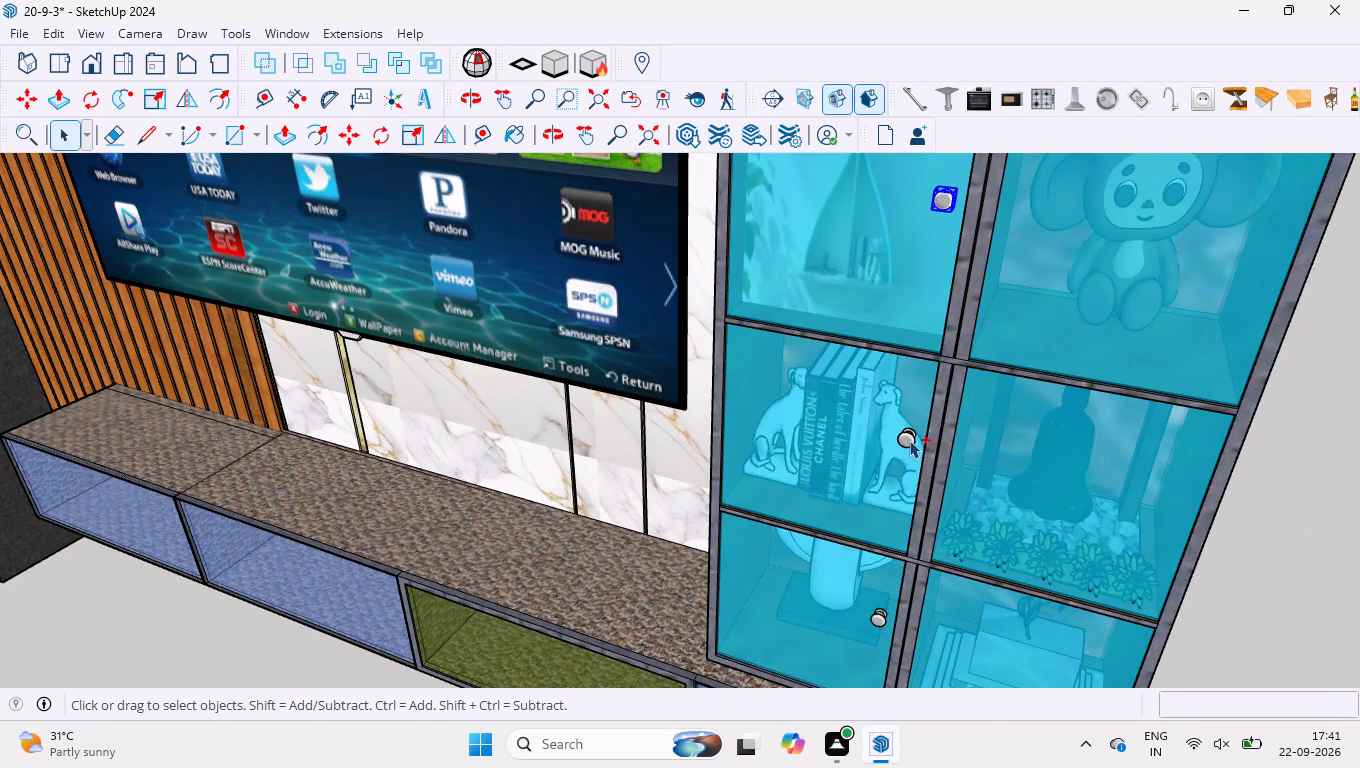
left_click(909, 440, "ctrl")
left_click(881, 618, "ctrl")
scroll(926, 528, "down", 5)
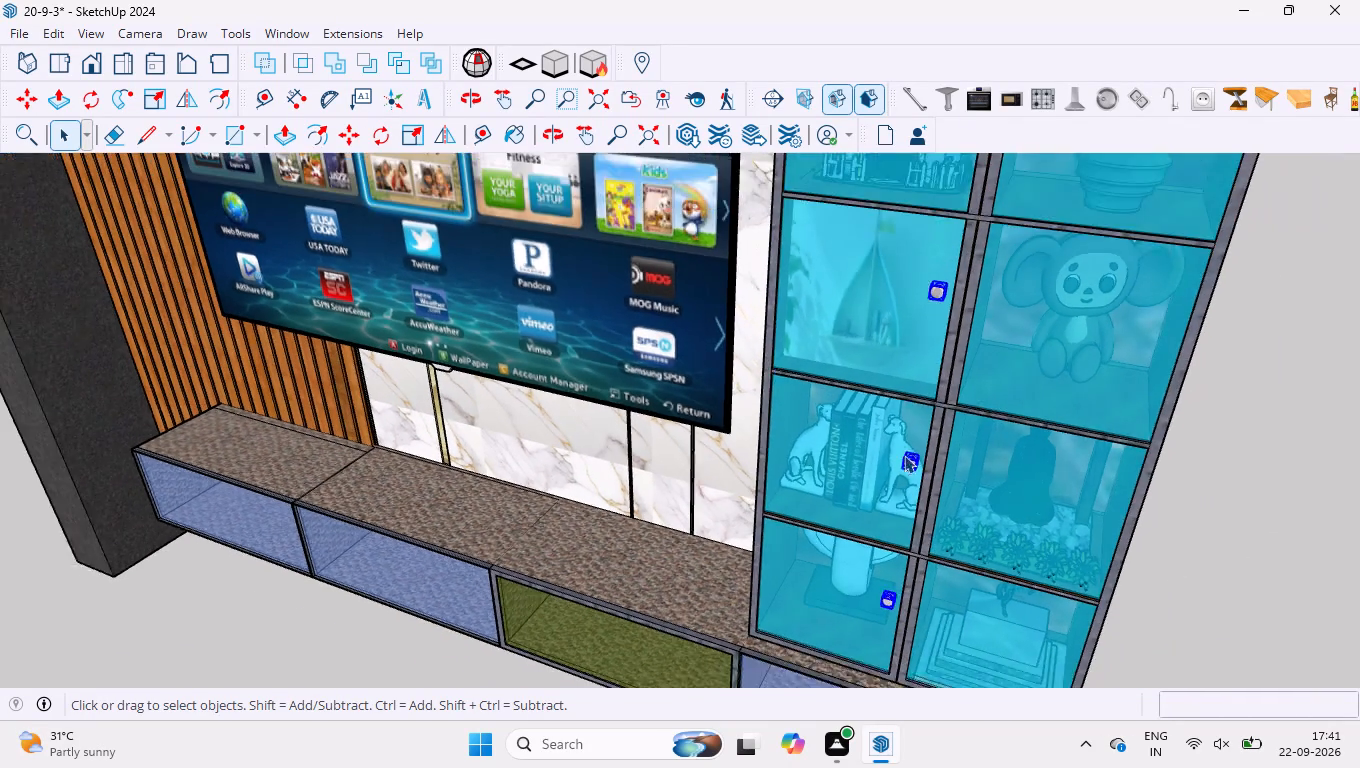
scroll(904, 452, "down", 6)
key("m")
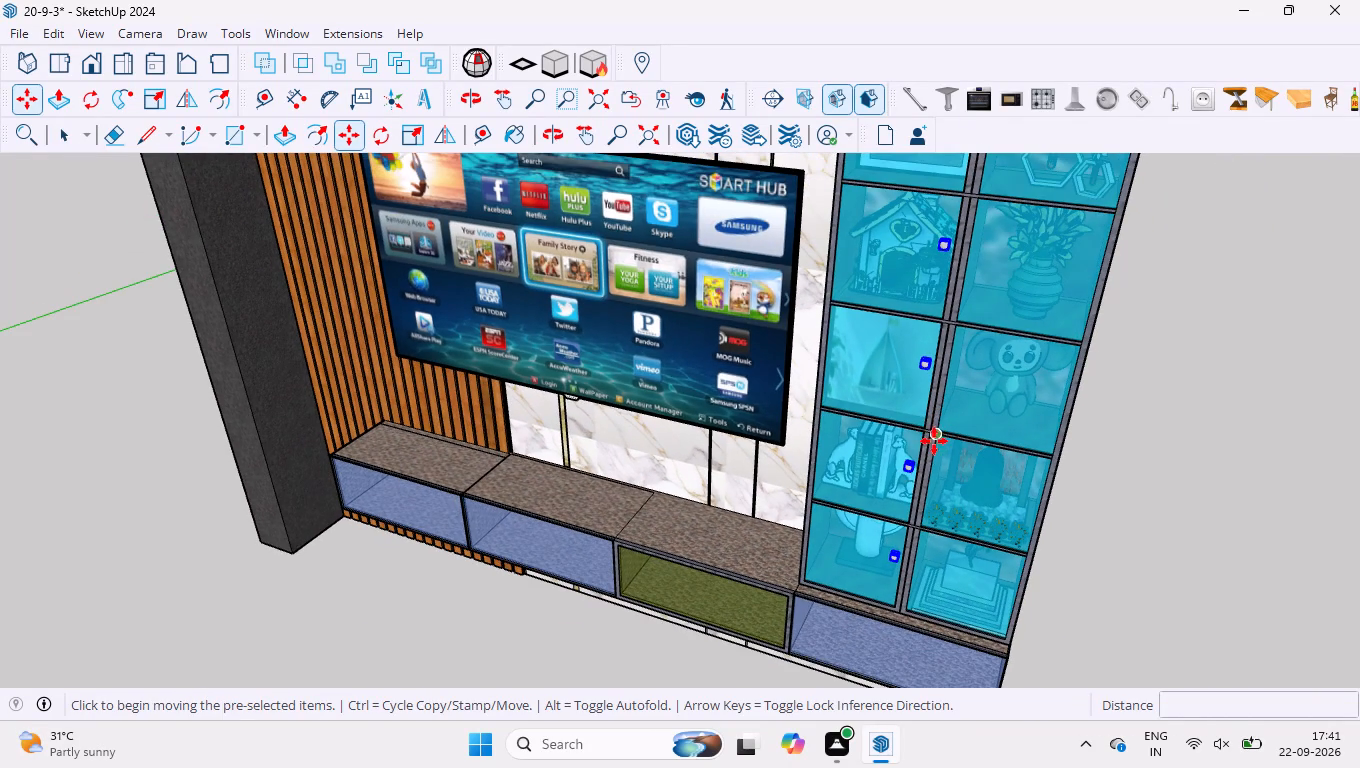
scroll(931, 500, "down", 5)
scroll(987, 407, "down", 5)
scroll(963, 173, "up", 3)
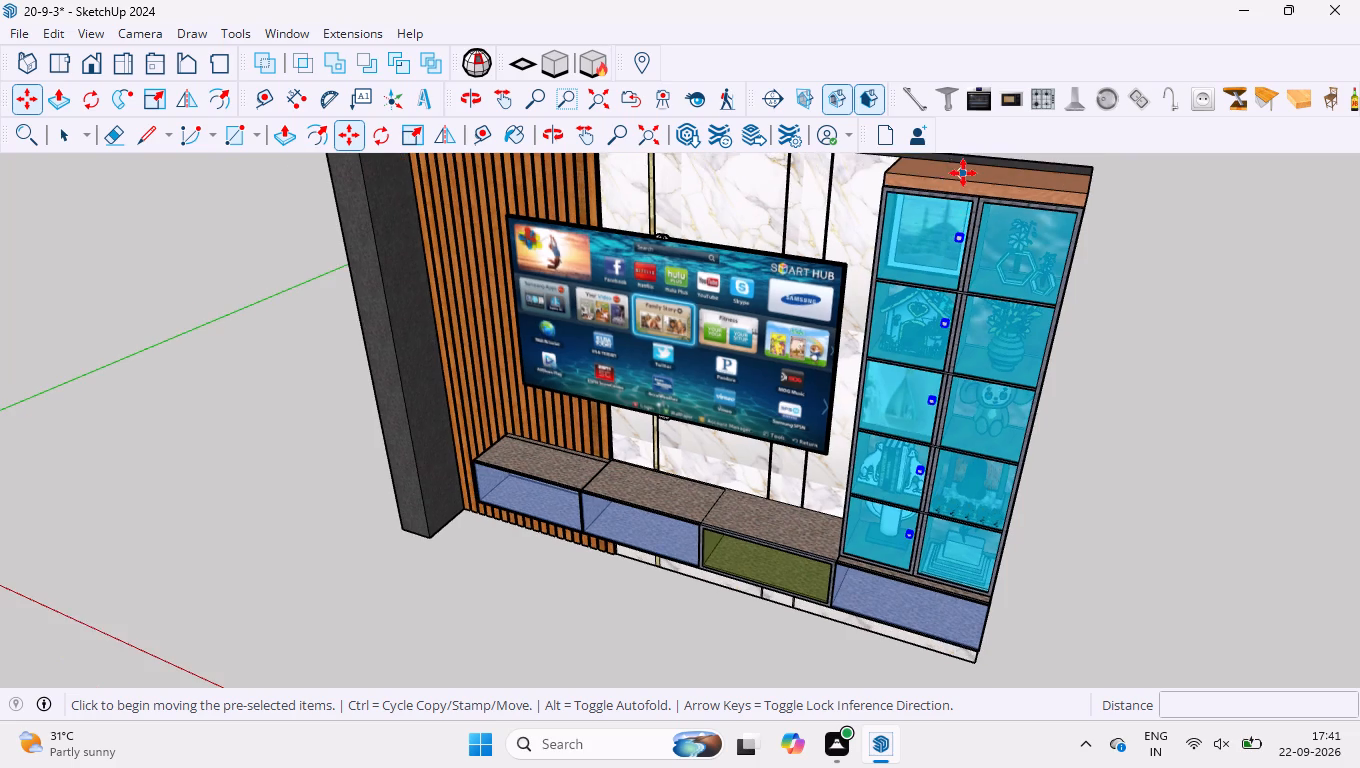
scroll(963, 173, "up", 17)
scroll(975, 226, "up", 6)
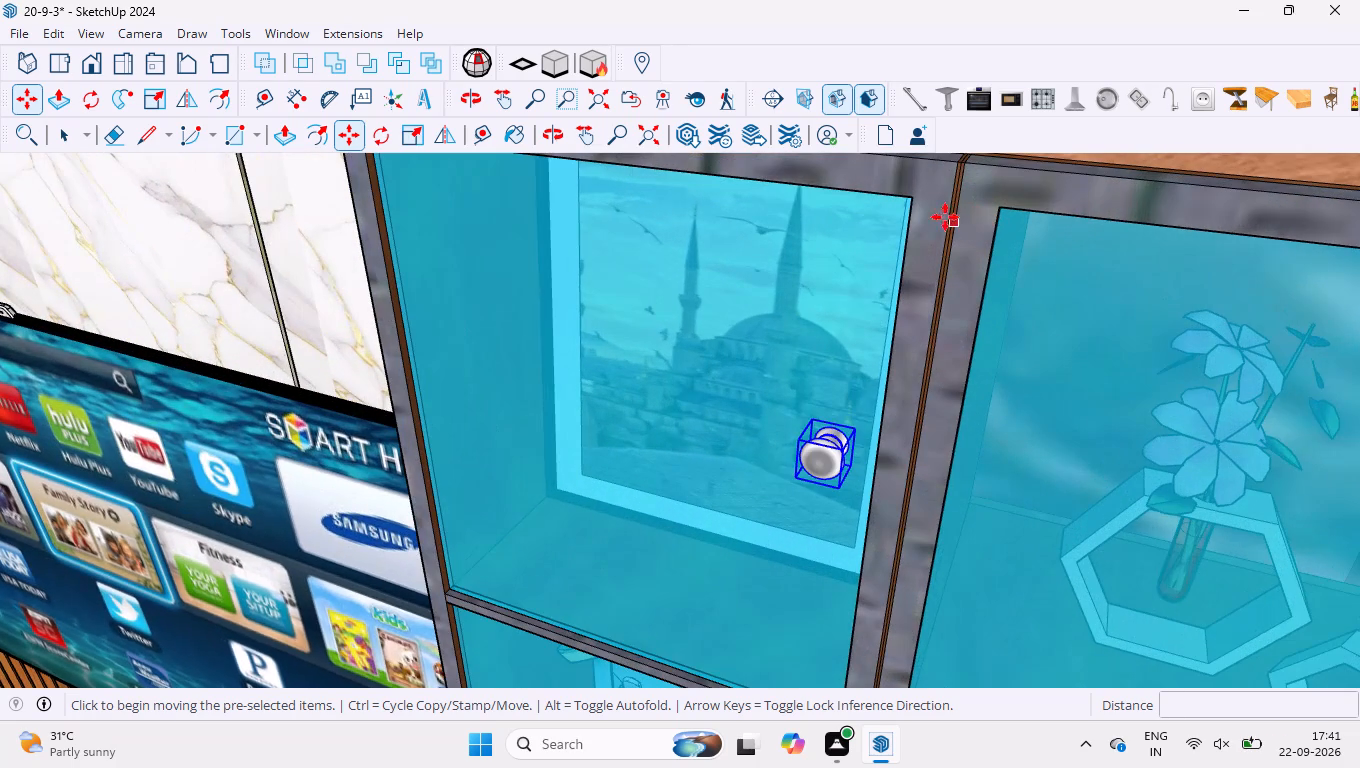
left_click(910, 199)
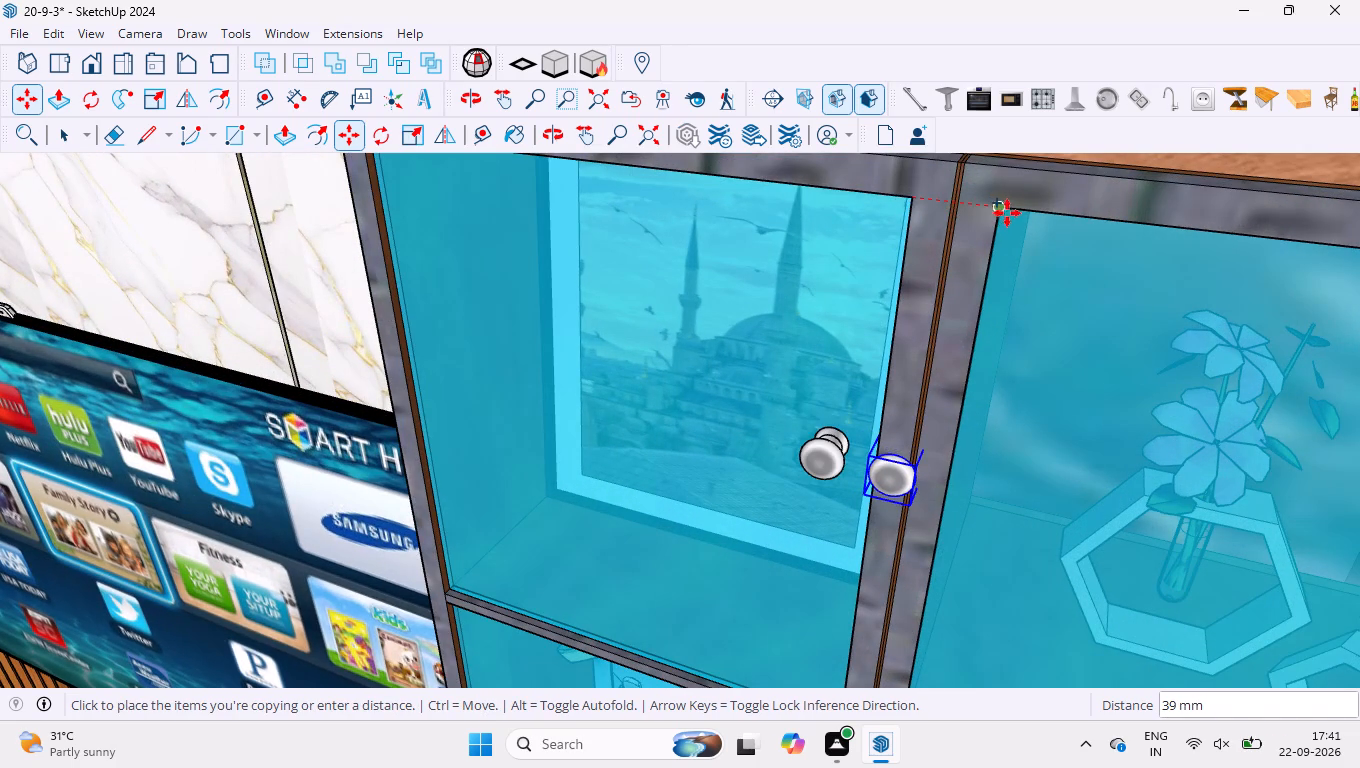
scroll(1142, 227, "down", 10)
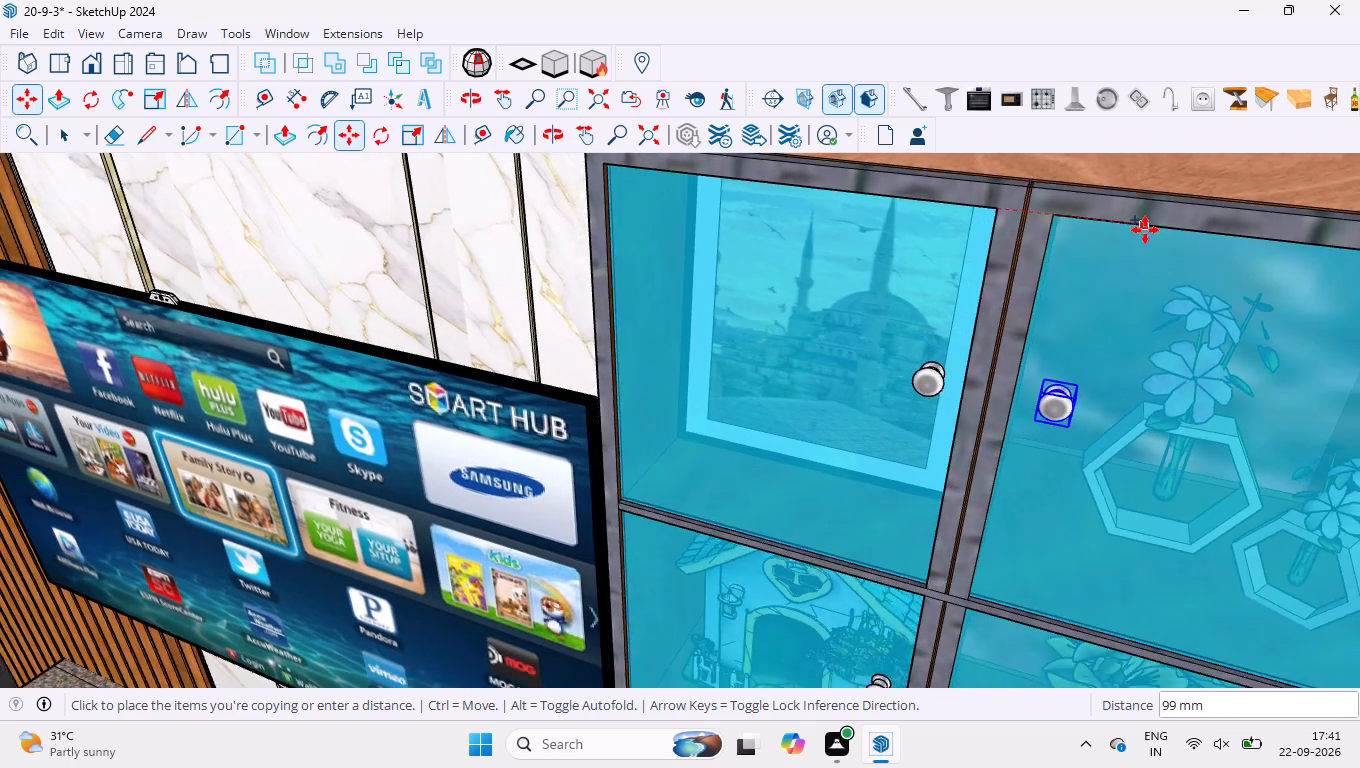
scroll(1145, 232, "down", 5)
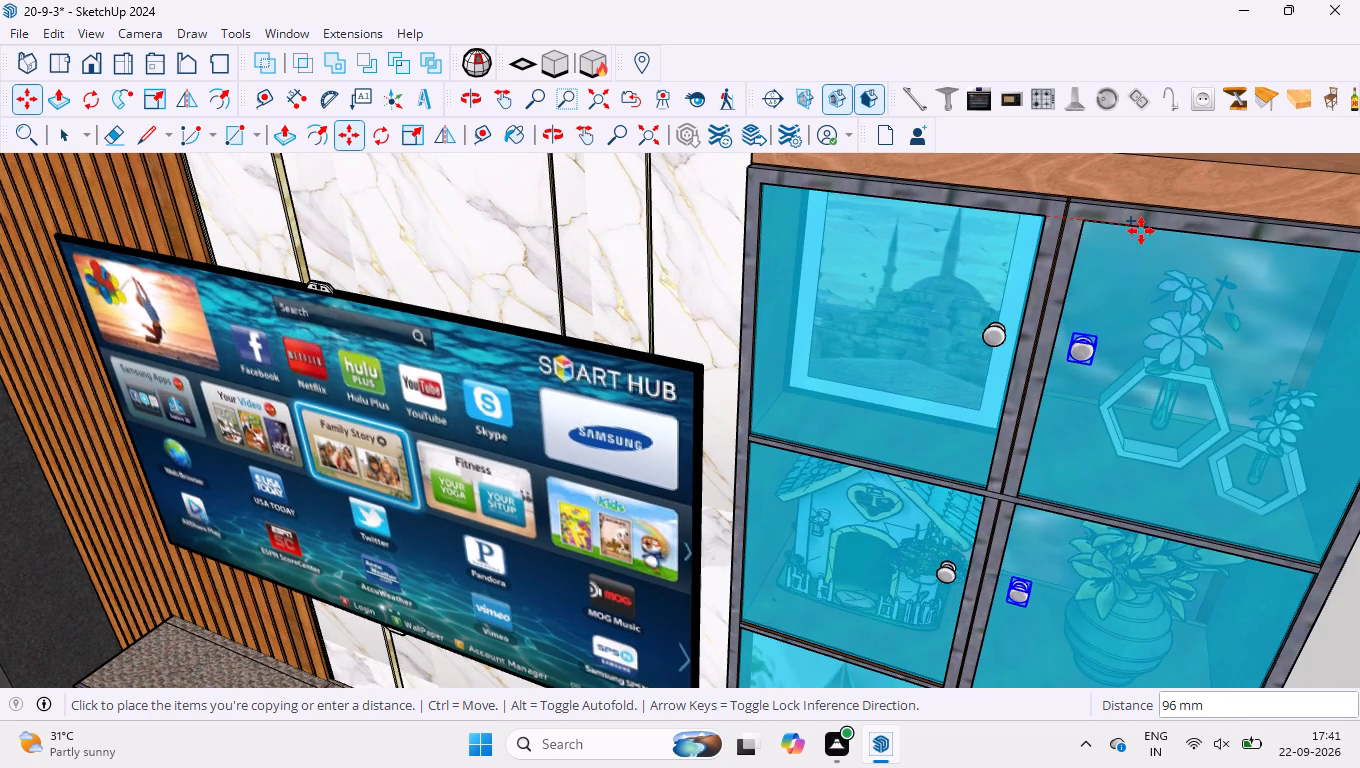
key("Right")
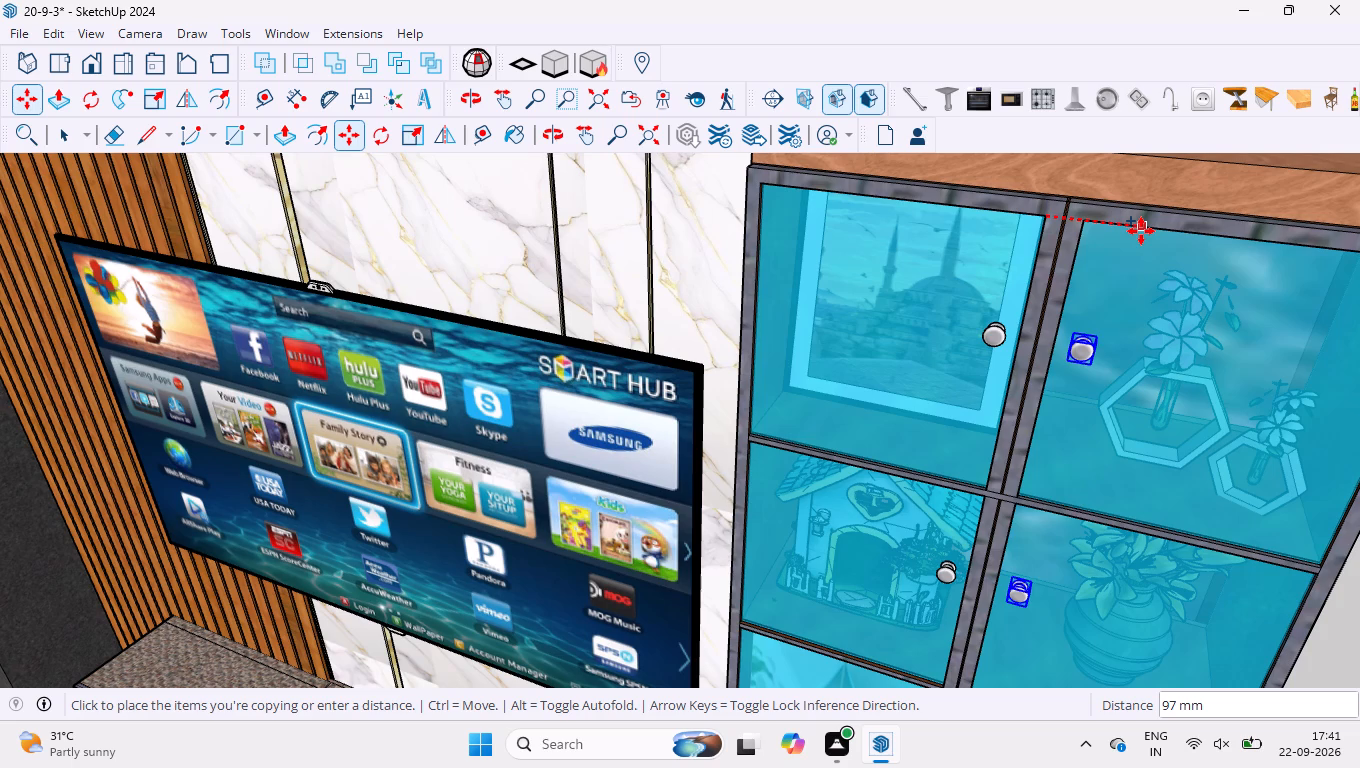
scroll(1141, 231, "up", 3)
middle_click_drag(1134, 267, 1199, 161)
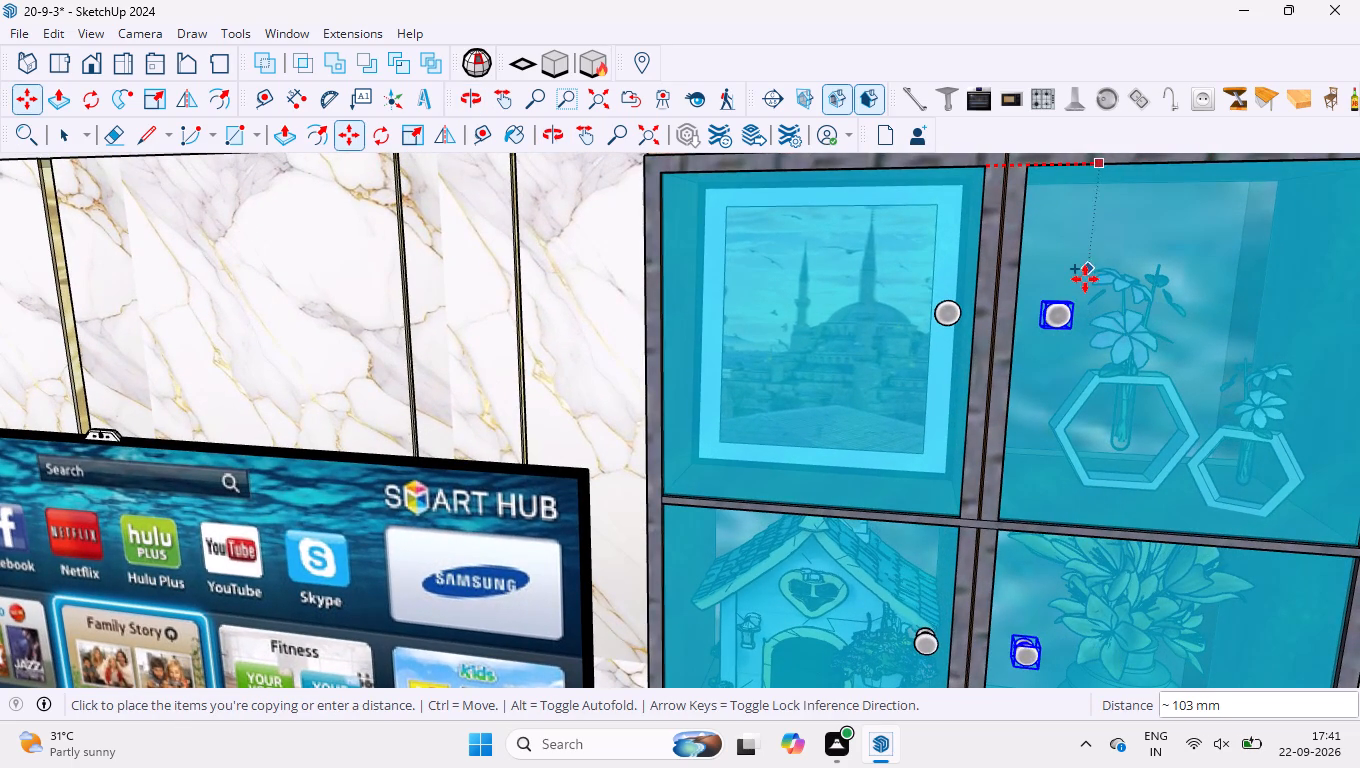
left_click(1079, 285)
key("space")
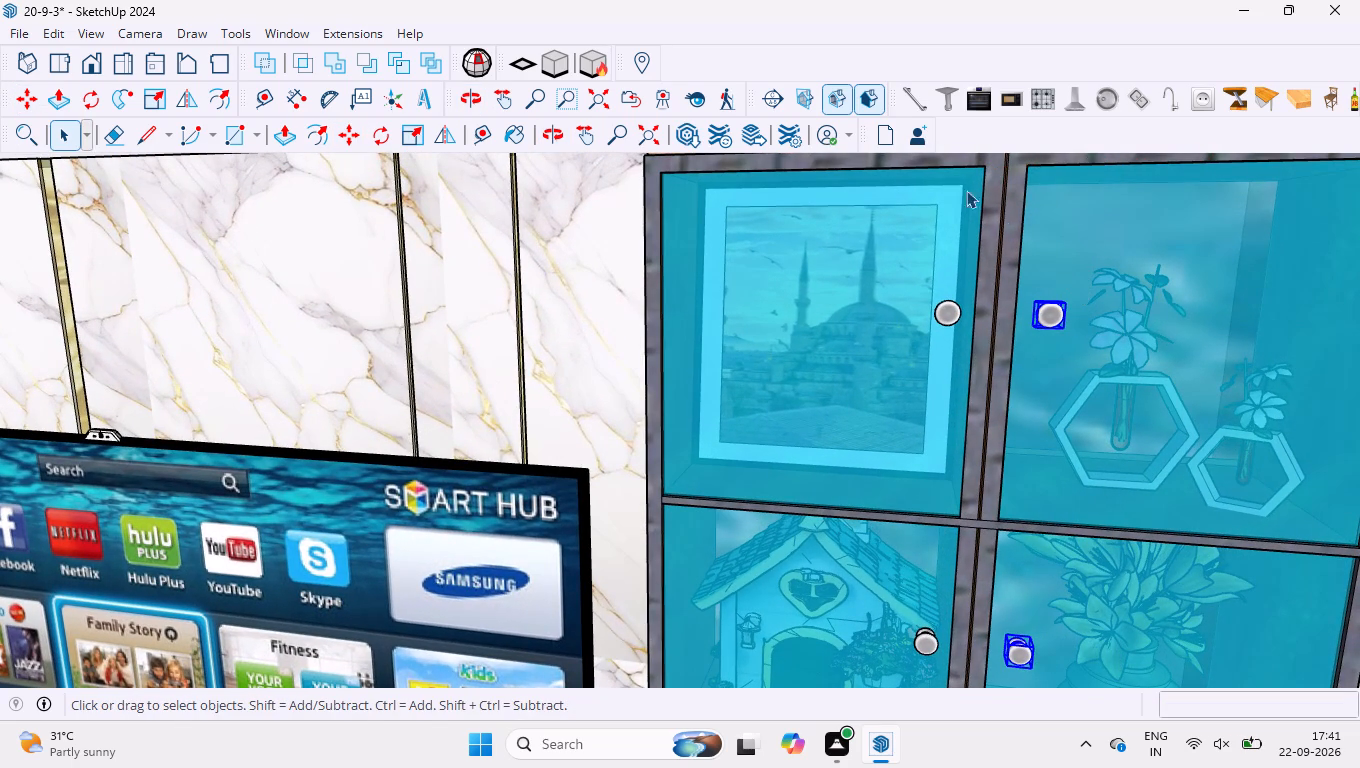
left_click(987, 133)
scroll(977, 347, "down", 9)
left_click(1248, 375)
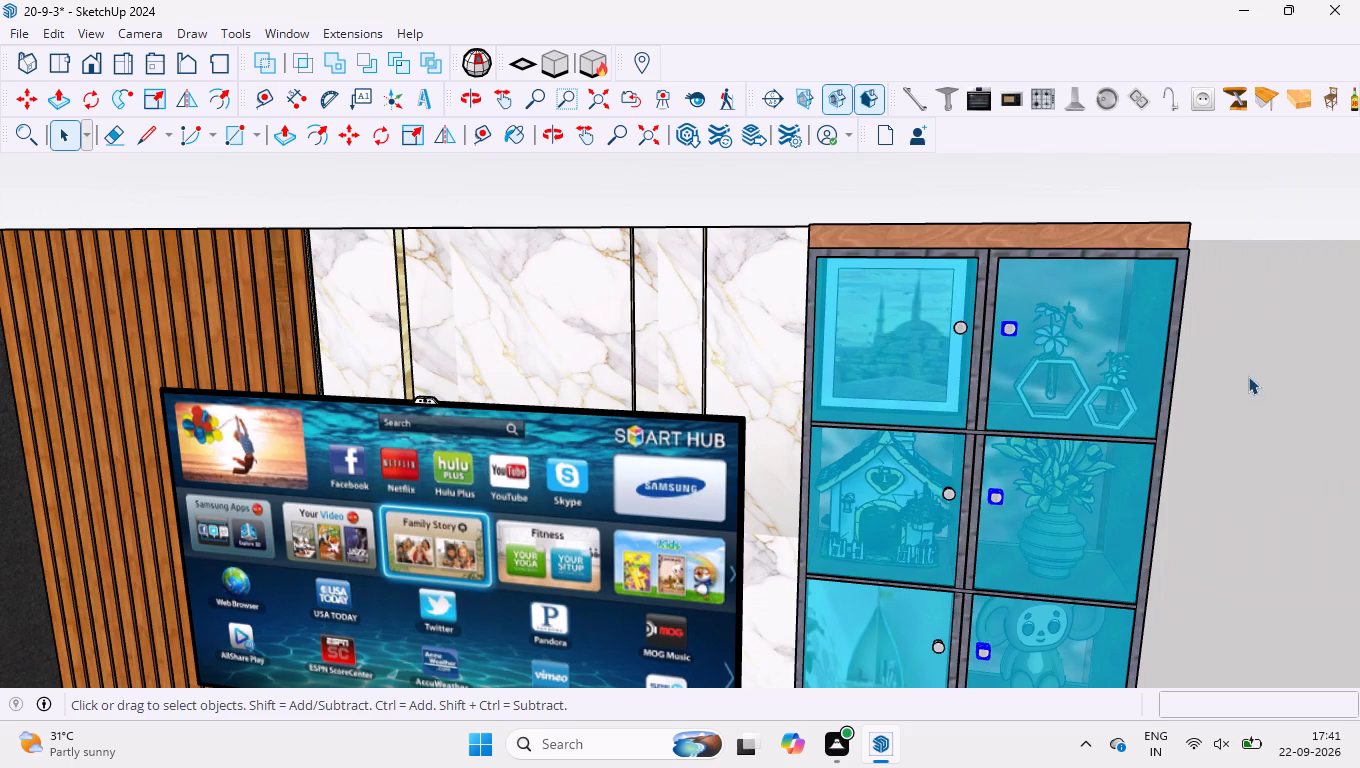
Place a bar handle from the handle library near the top of the leftmost blue cabinet in the floating console.
scroll(1013, 290, "down", 5)
scroll(1283, 103, "down", 10)
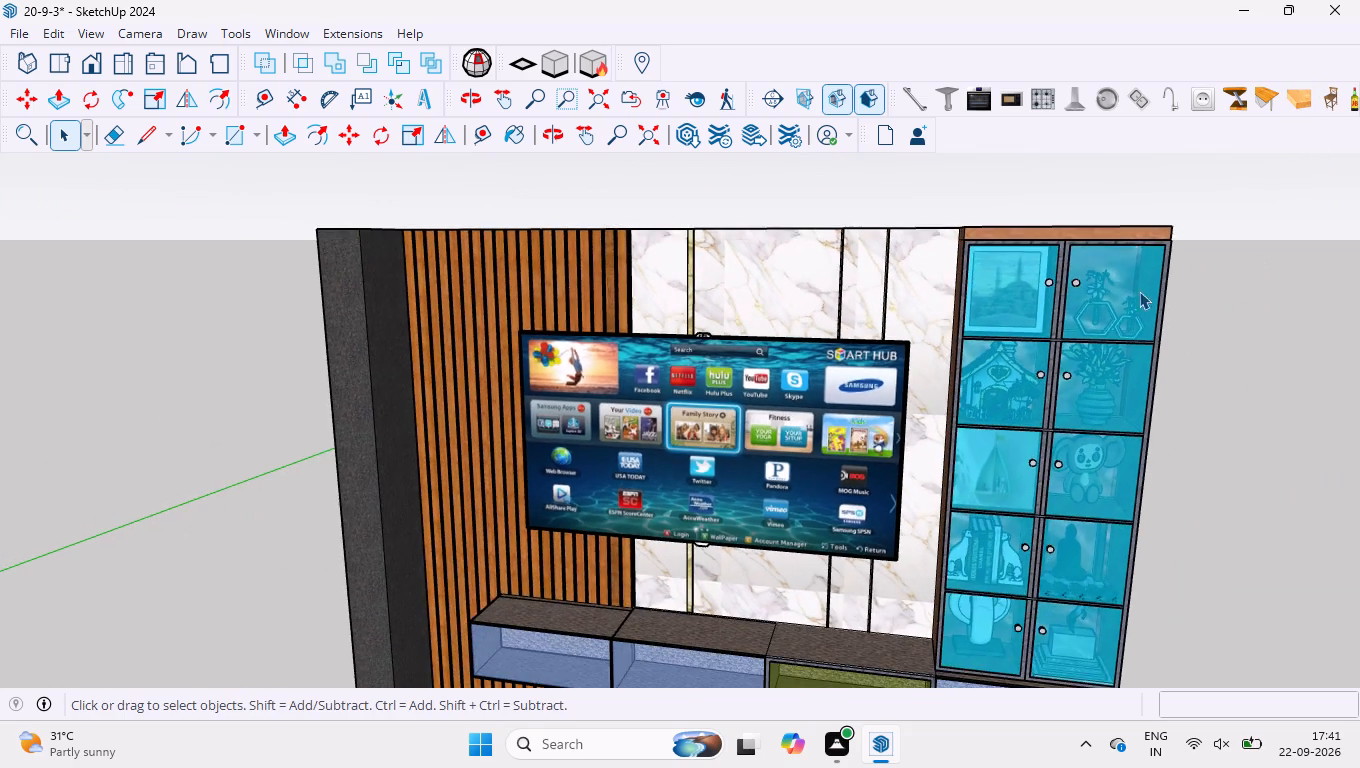
scroll(1129, 263, "down", 4)
scroll(979, 626, "up", 6)
scroll(1013, 530, "up", 4)
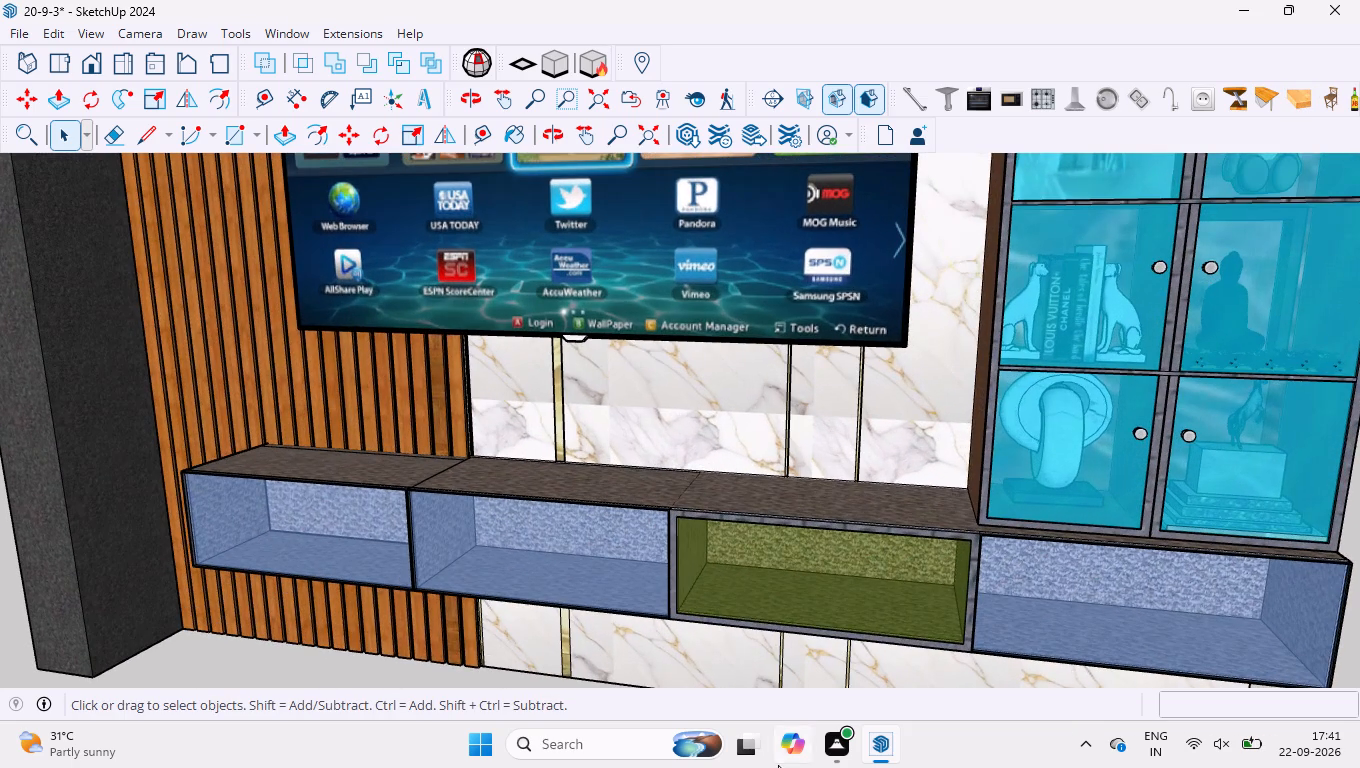
middle_click_drag(778, 765, 988, 543)
scroll(936, 452, "down", 10)
middle_click_drag(901, 585, 904, 584)
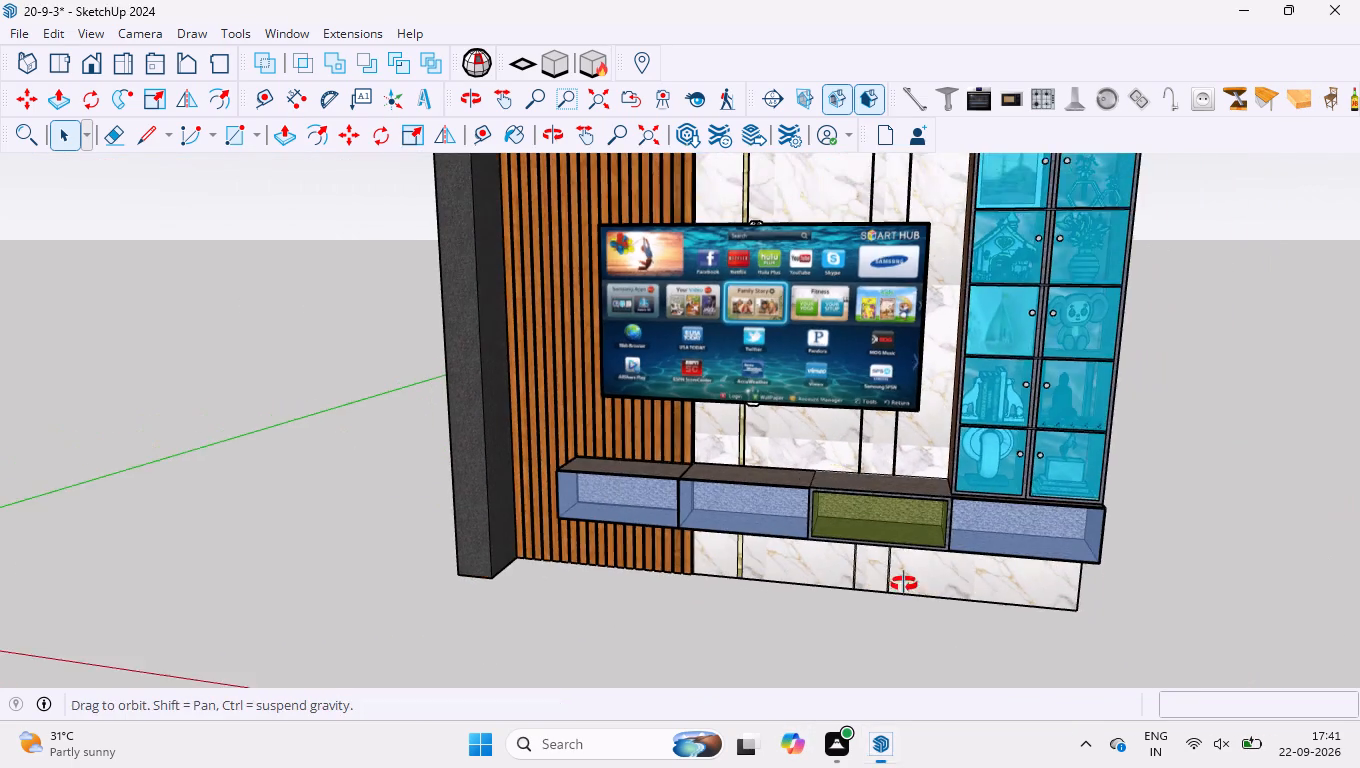
middle_click_drag(904, 584, 1022, 544)
scroll(960, 523, "up", 4)
scroll(880, 532, "up", 2)
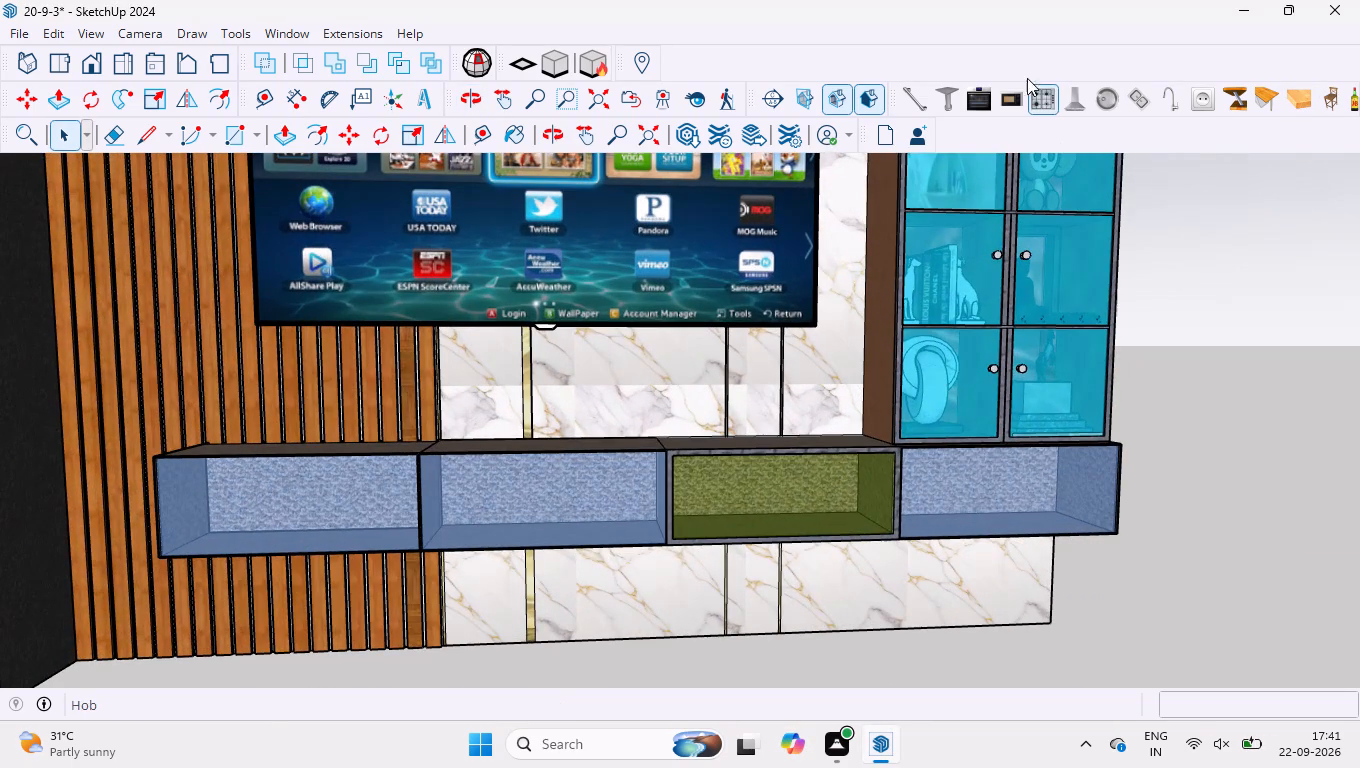
left_click(924, 98)
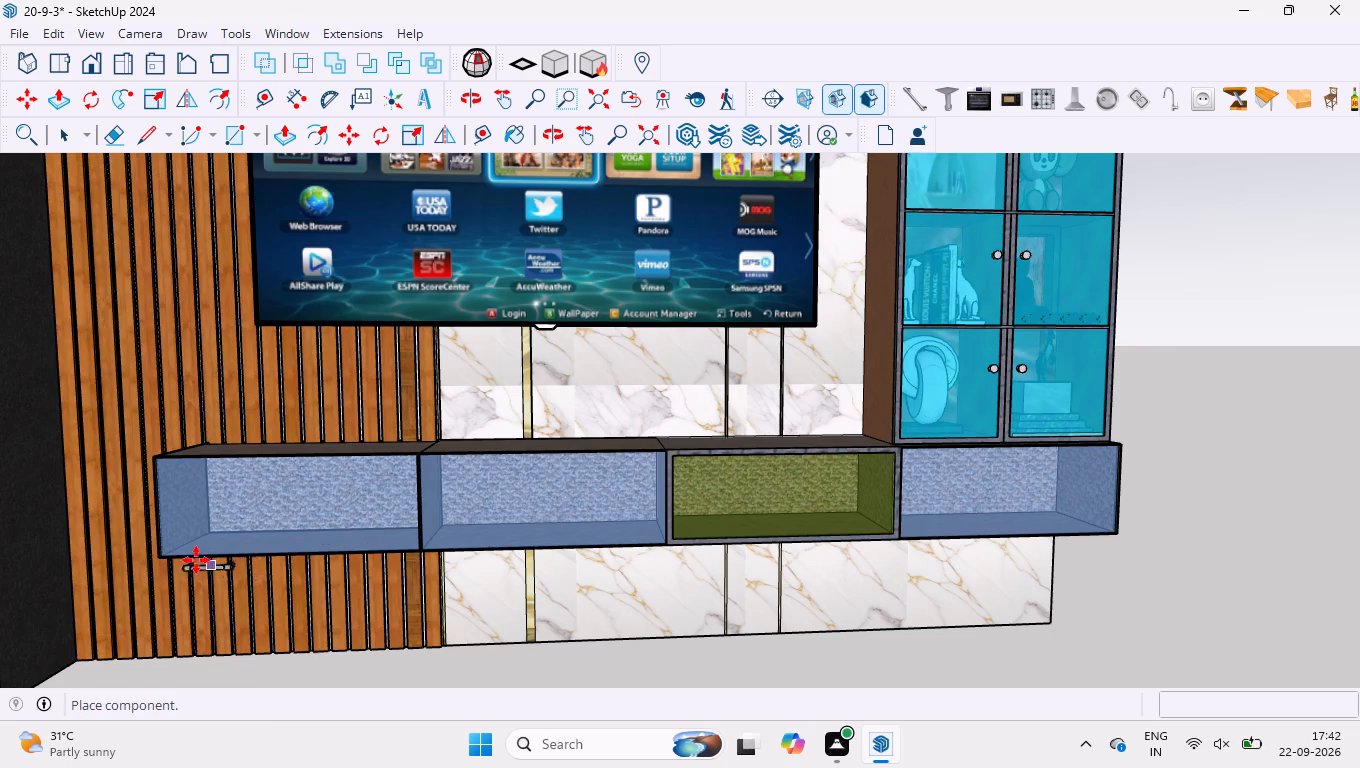
scroll(196, 560, "up", 4)
scroll(337, 432, "up", 4)
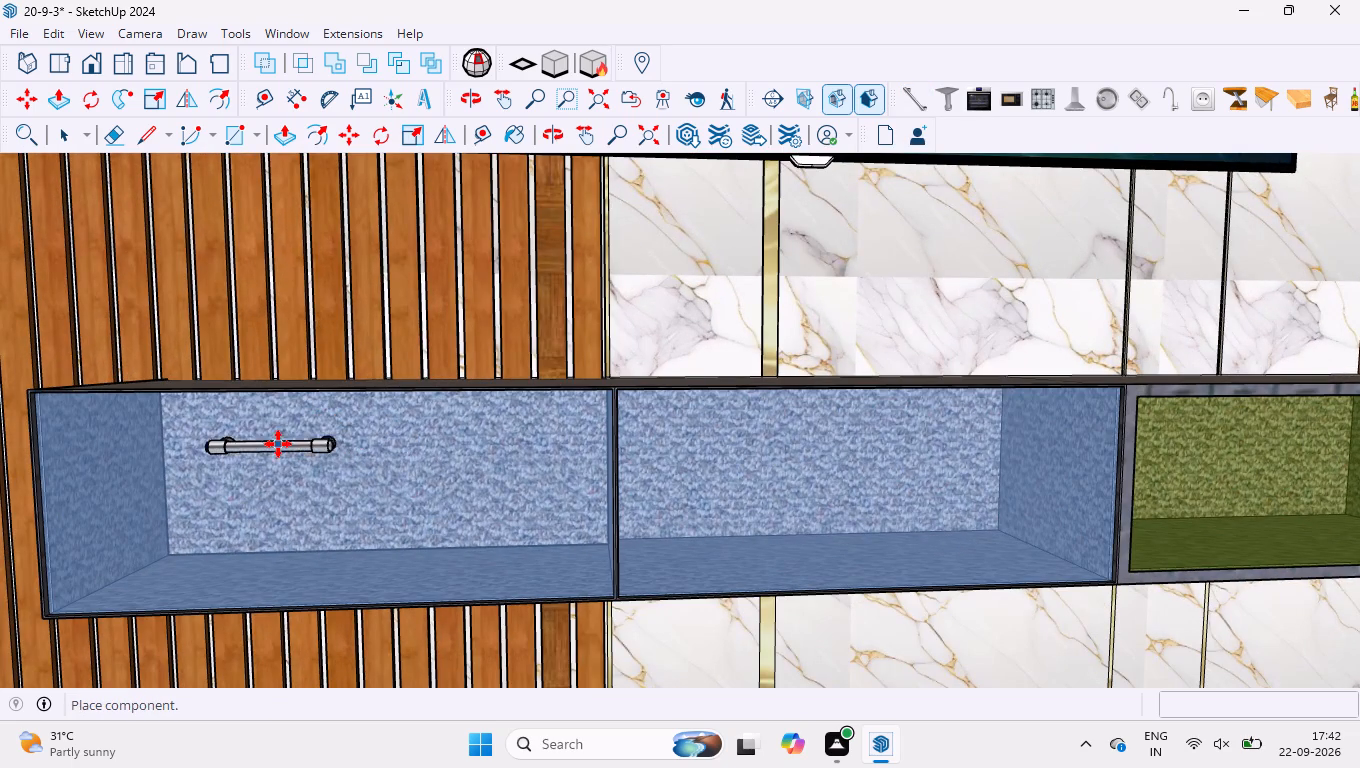
left_click(338, 416)
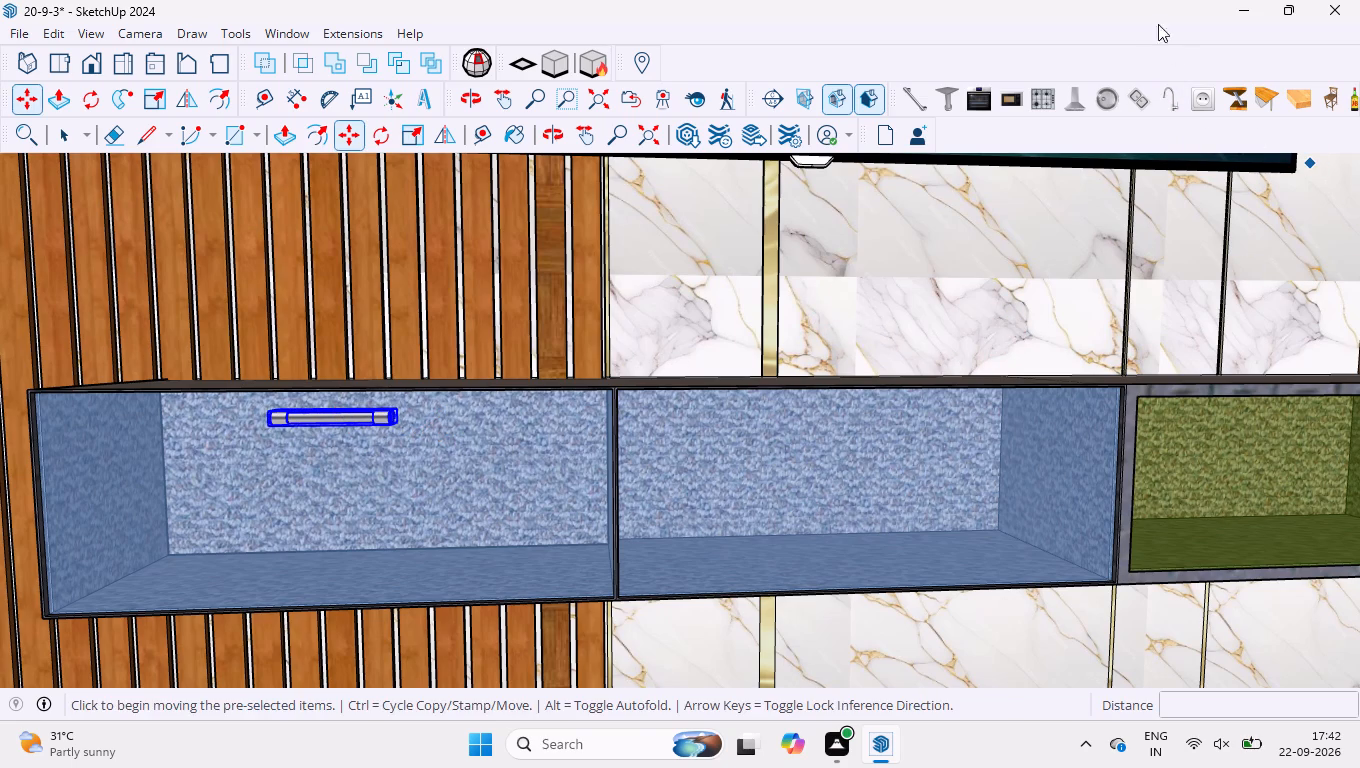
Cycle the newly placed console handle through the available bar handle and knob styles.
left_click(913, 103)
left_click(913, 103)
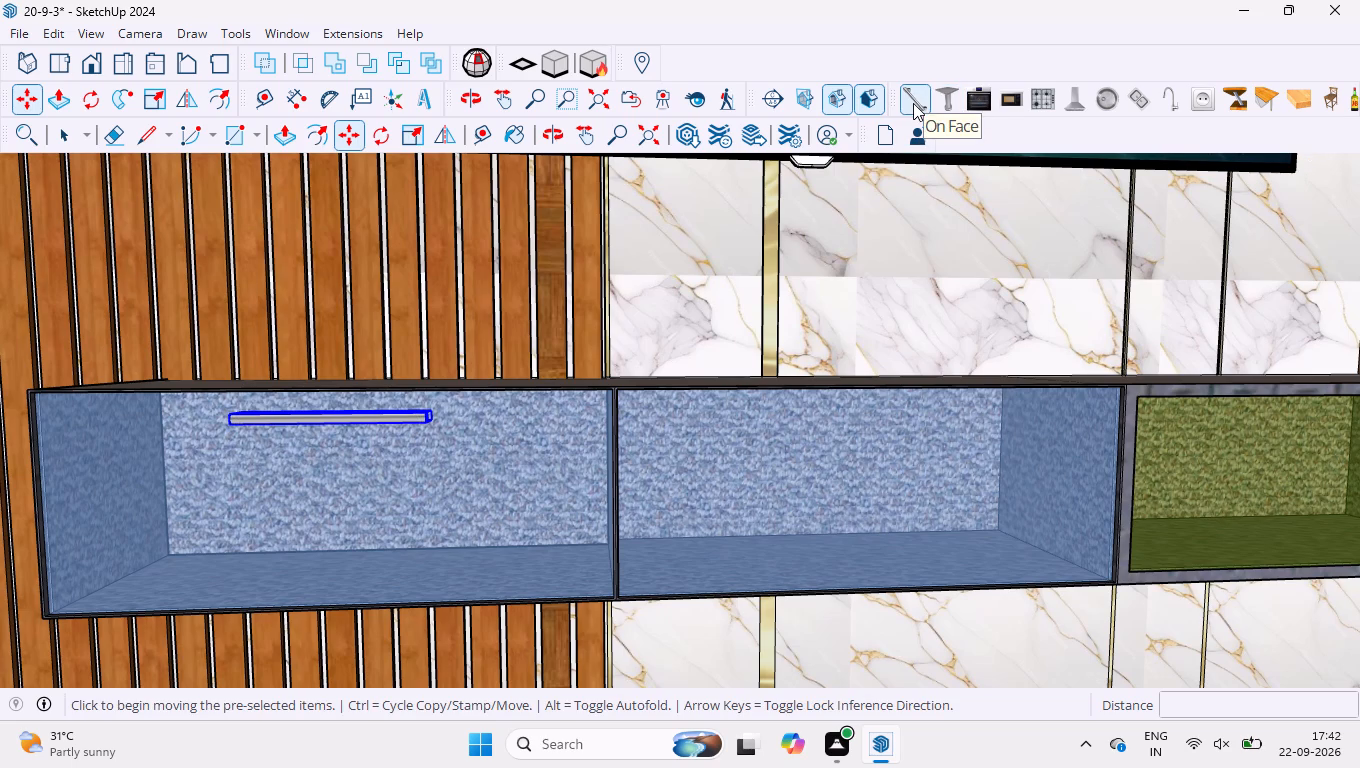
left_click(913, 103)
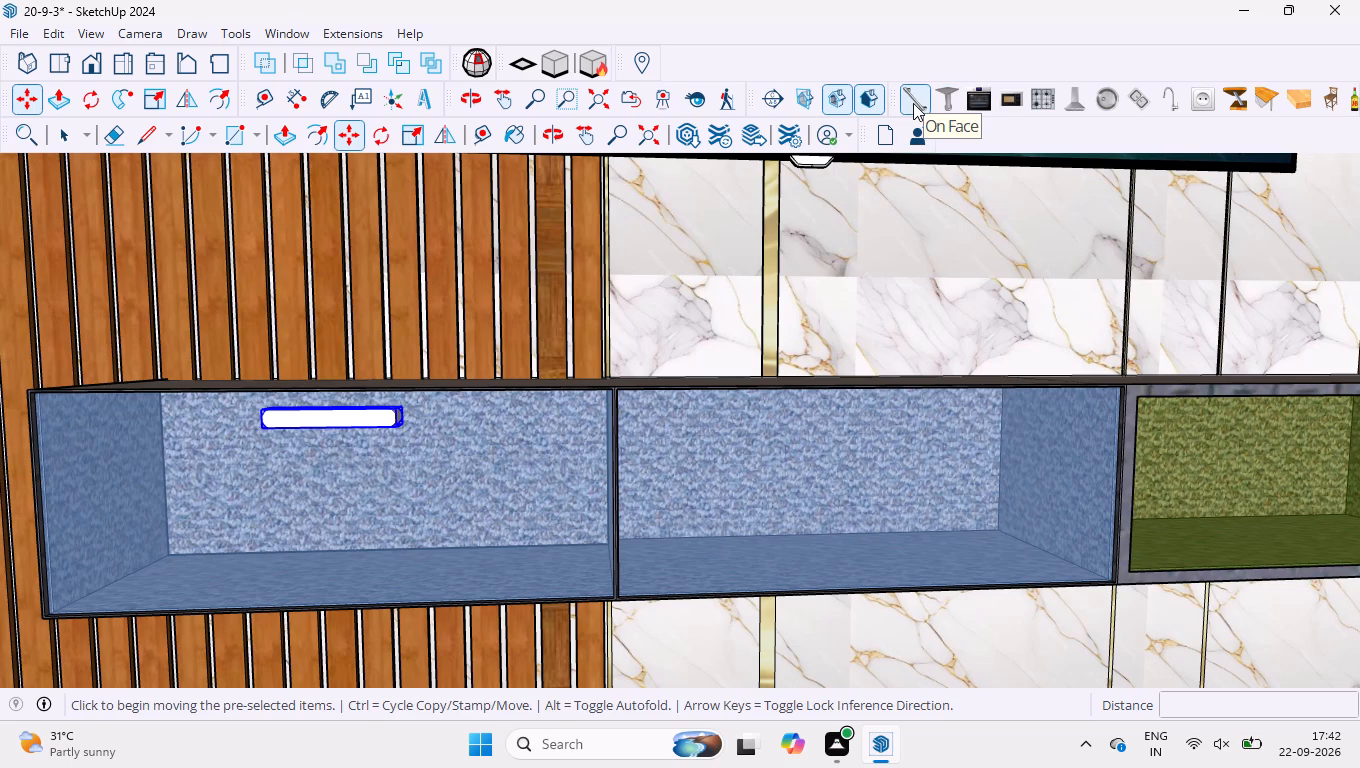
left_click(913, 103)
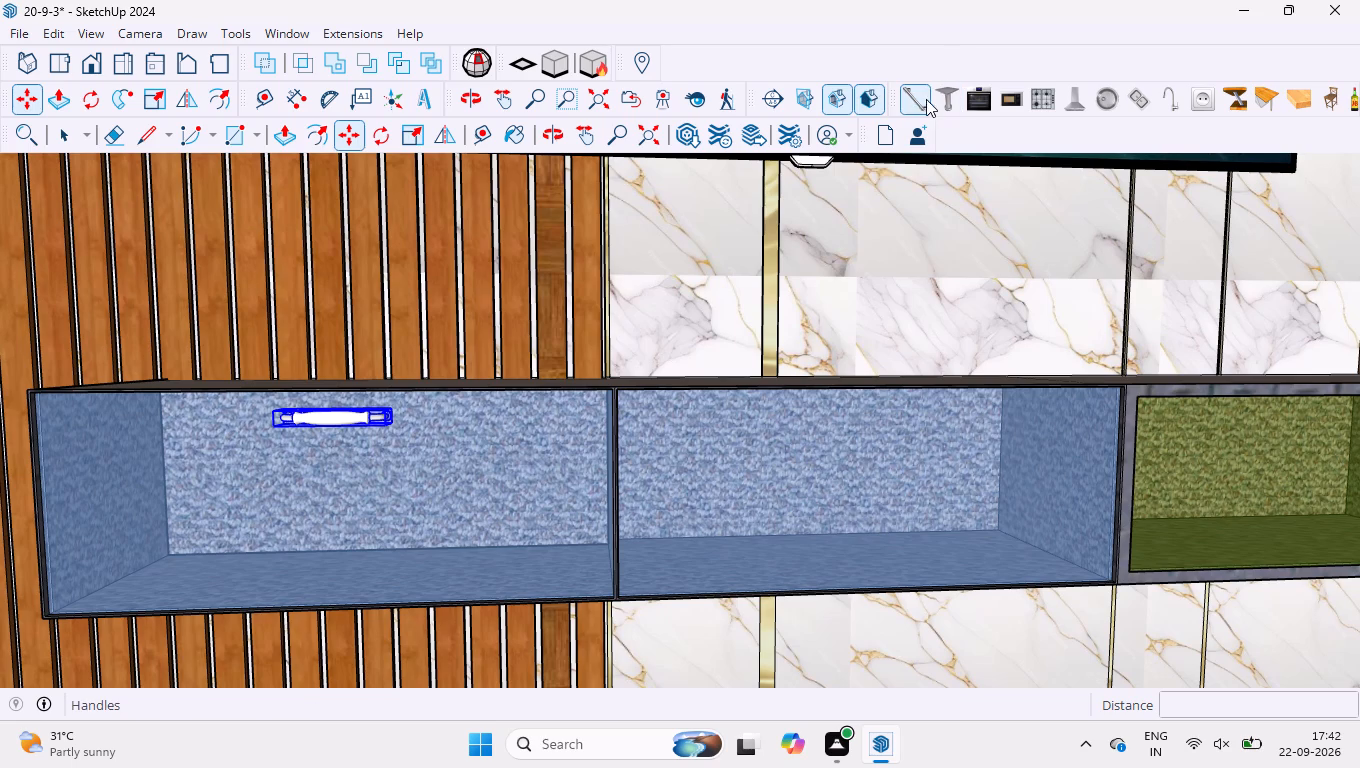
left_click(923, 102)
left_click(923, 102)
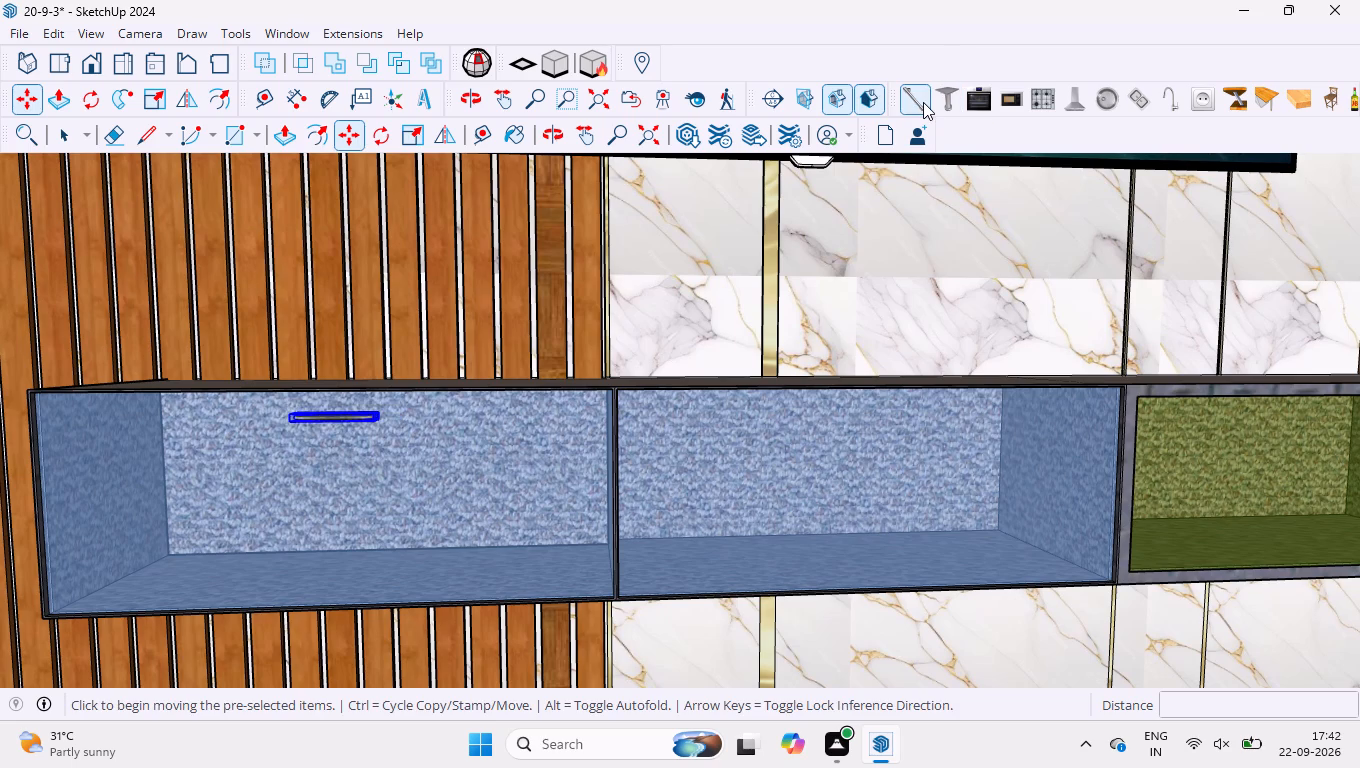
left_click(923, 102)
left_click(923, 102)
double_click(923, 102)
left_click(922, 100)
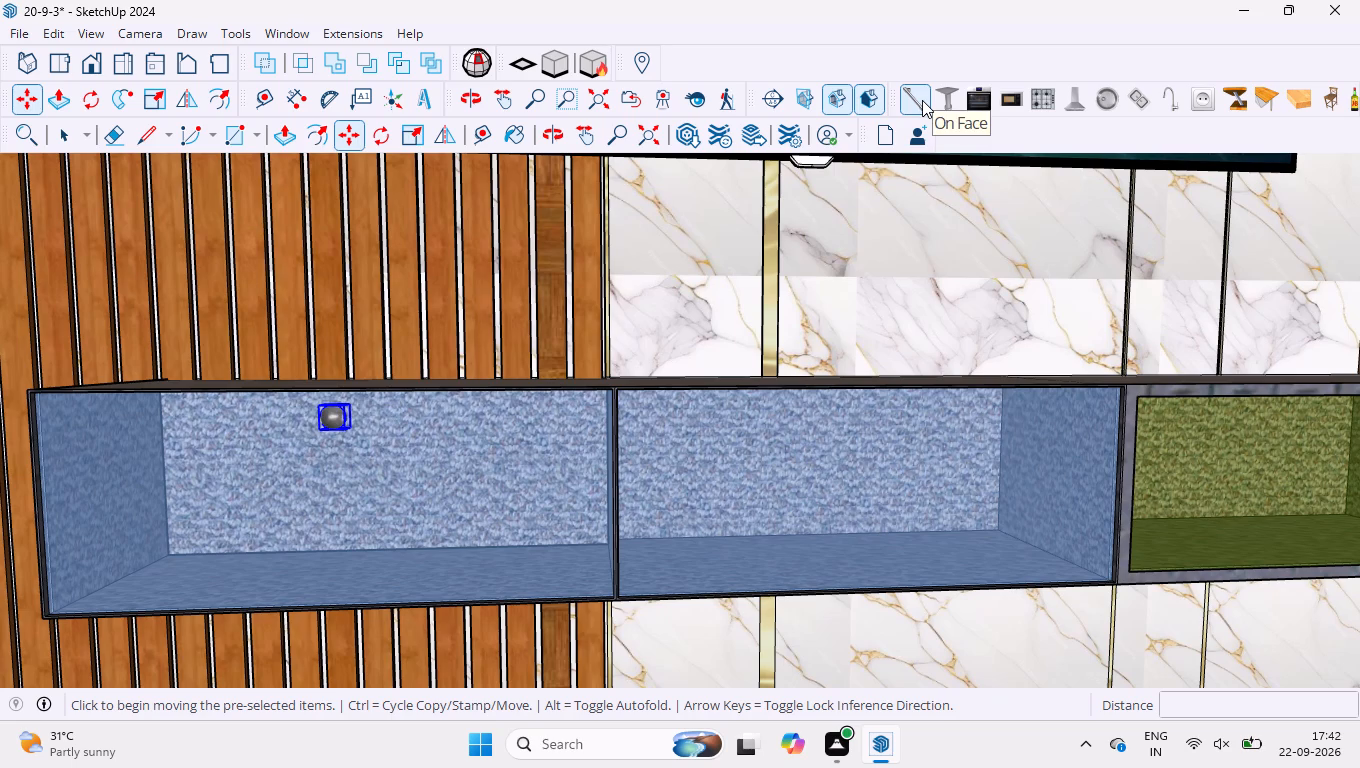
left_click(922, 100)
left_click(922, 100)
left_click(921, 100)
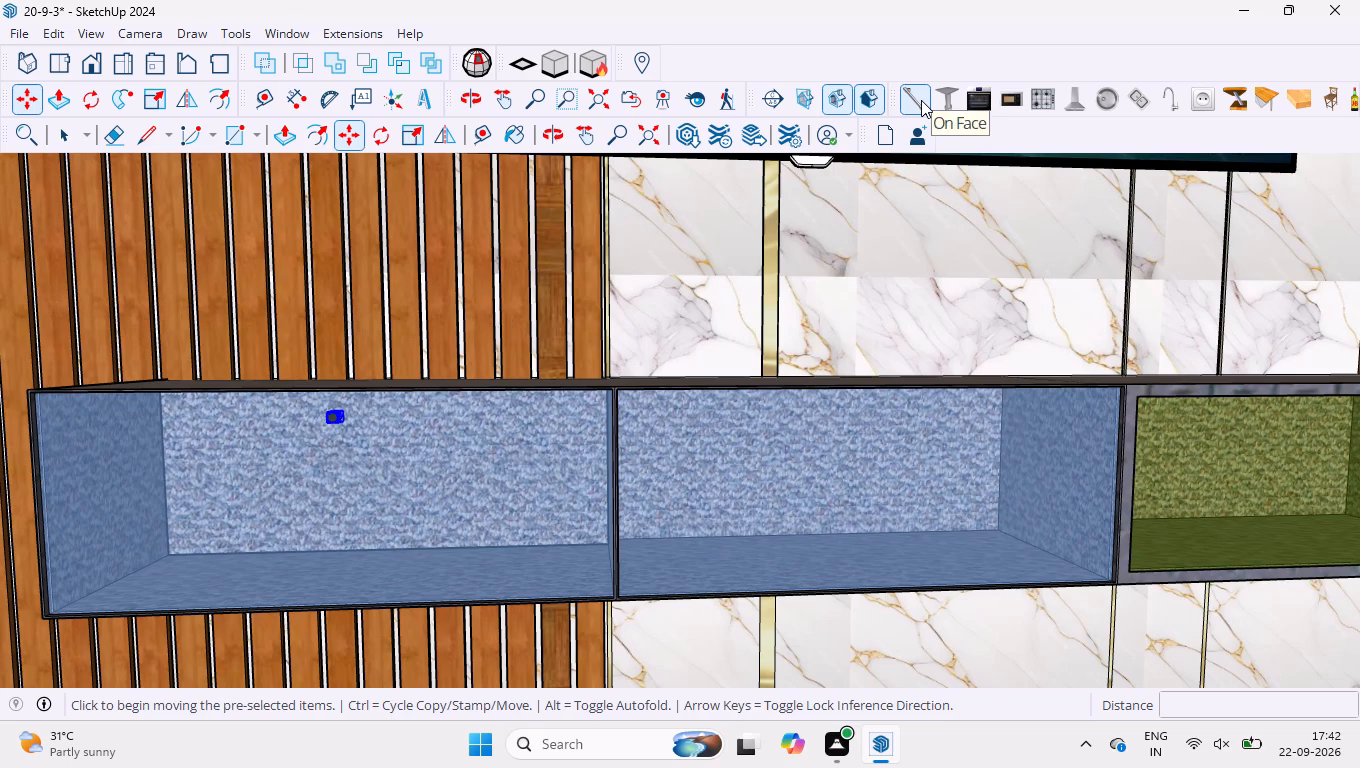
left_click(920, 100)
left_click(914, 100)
Change the leftmost console cabinet's handle to the white round knob style.
middle_click_drag(324, 456, 356, 424)
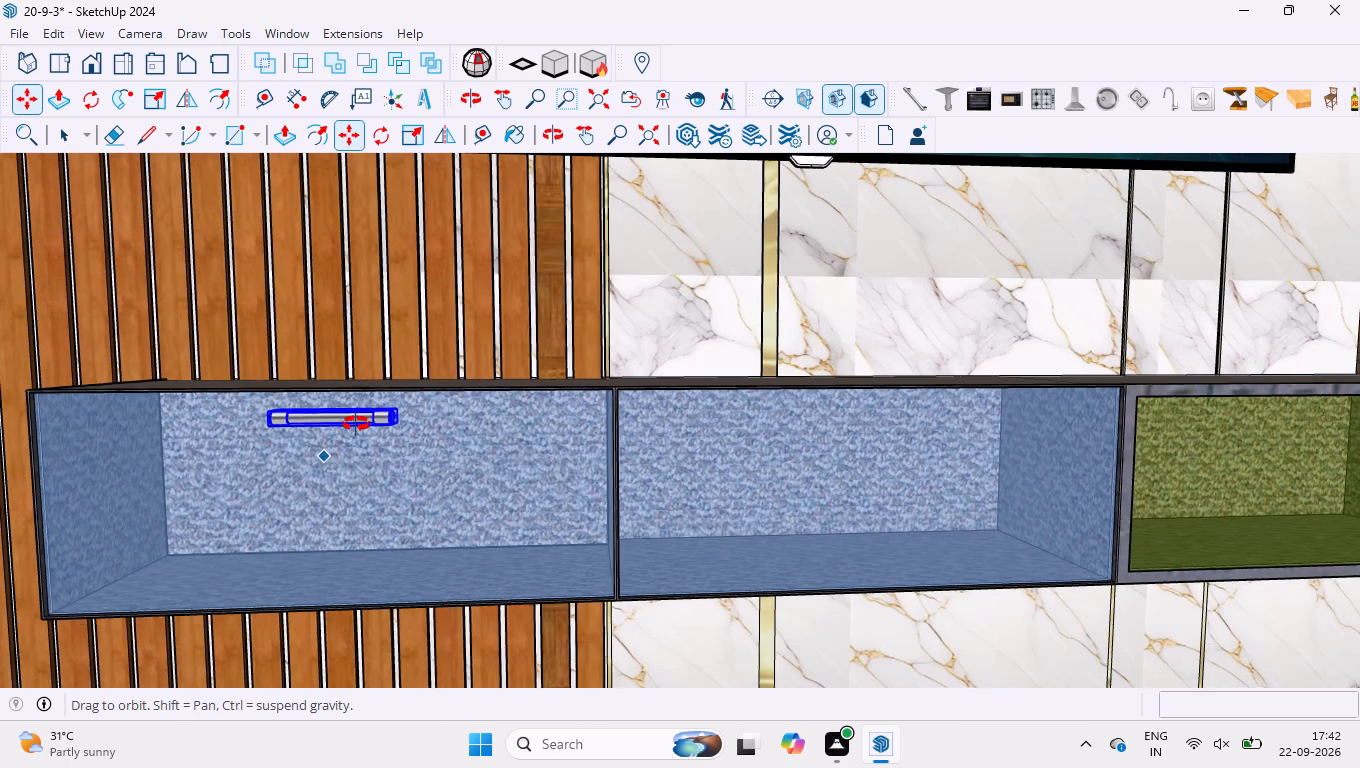
middle_click_drag(356, 424, 413, 259)
scroll(292, 346, "up", 3)
scroll(409, 169, "up", 6)
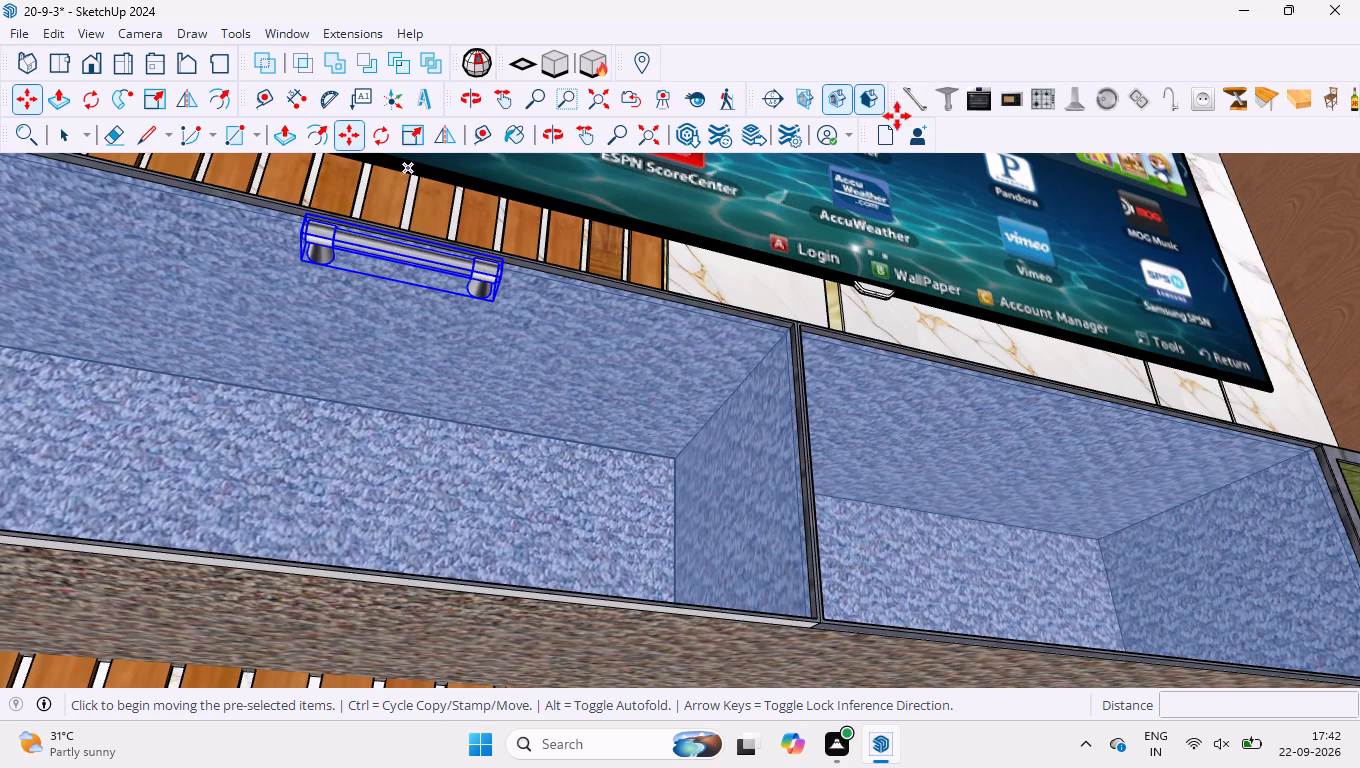
left_click(909, 98)
left_click(909, 98)
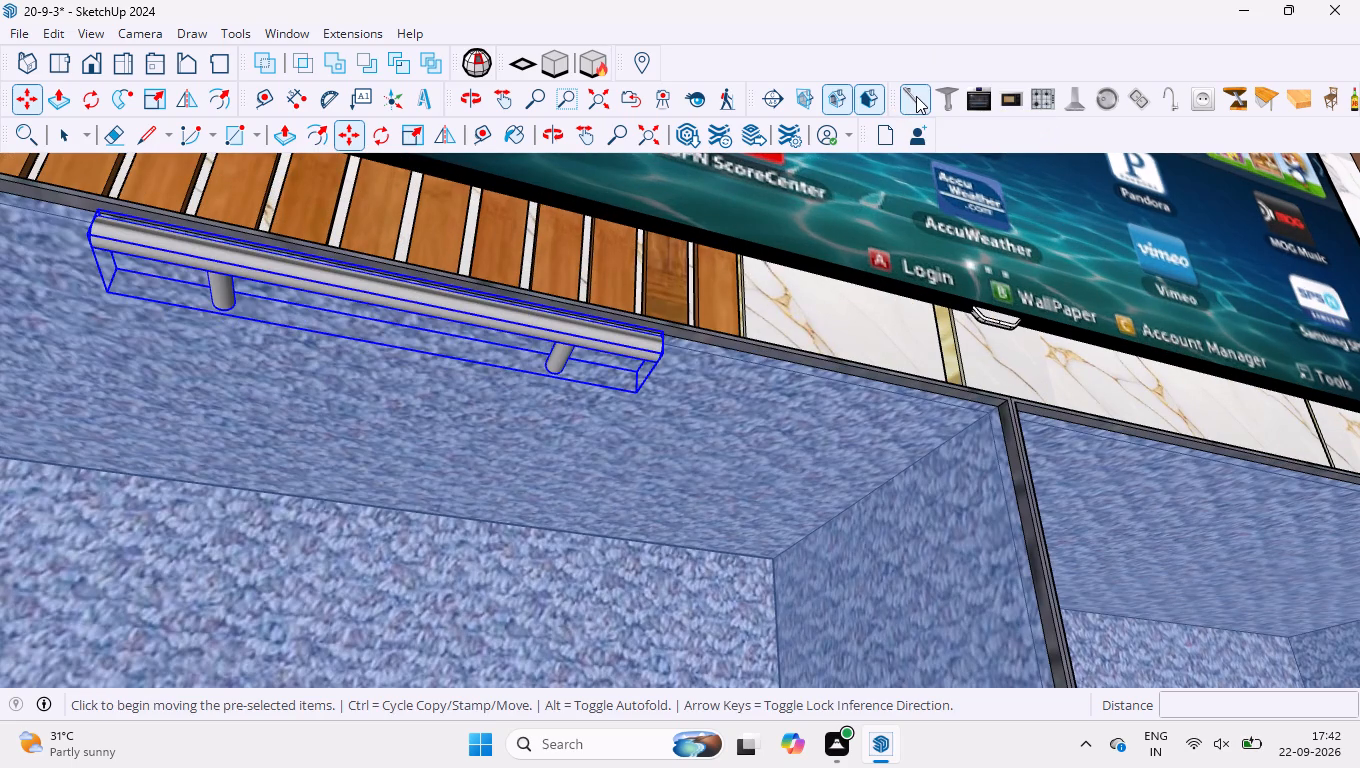
left_click(917, 96)
left_click(917, 96)
left_click(917, 96)
left_click(917, 96)
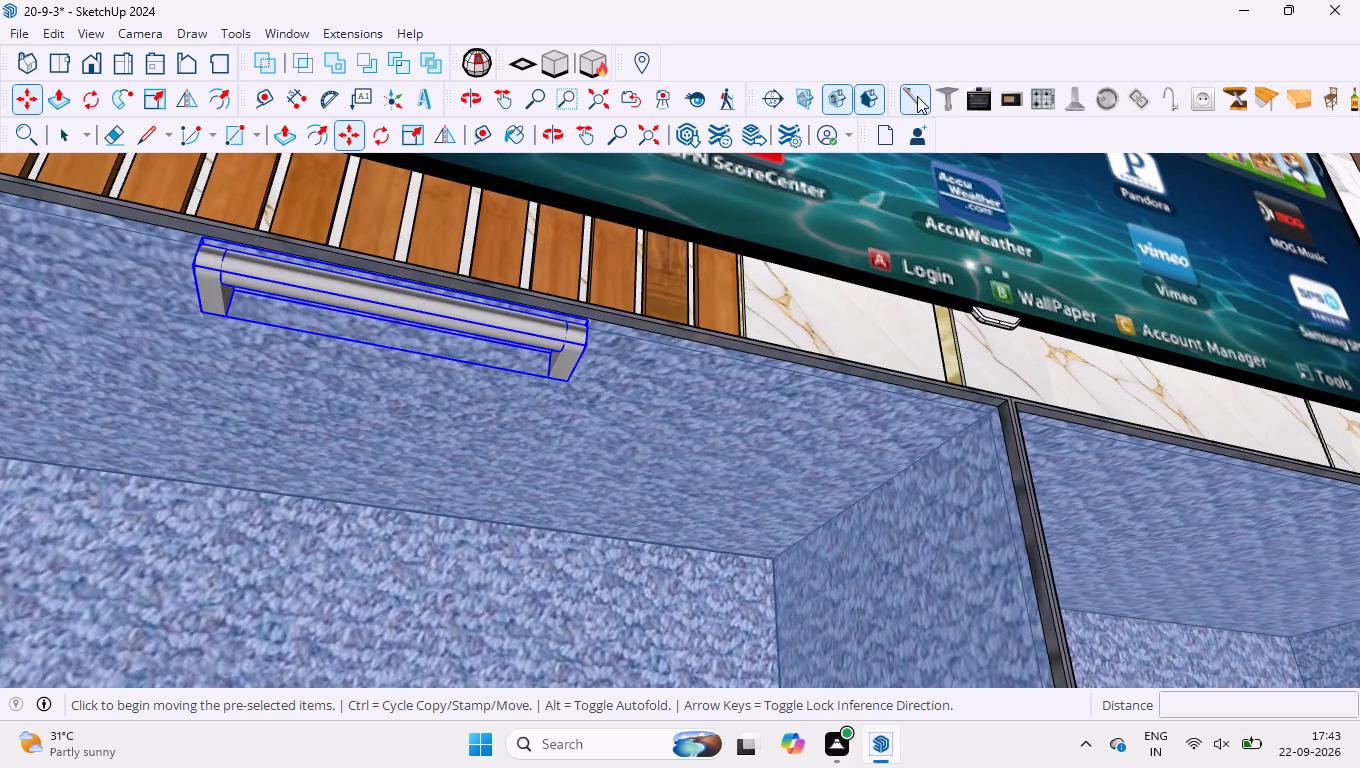
left_click(917, 96)
left_click(917, 96)
left_click(917, 96)
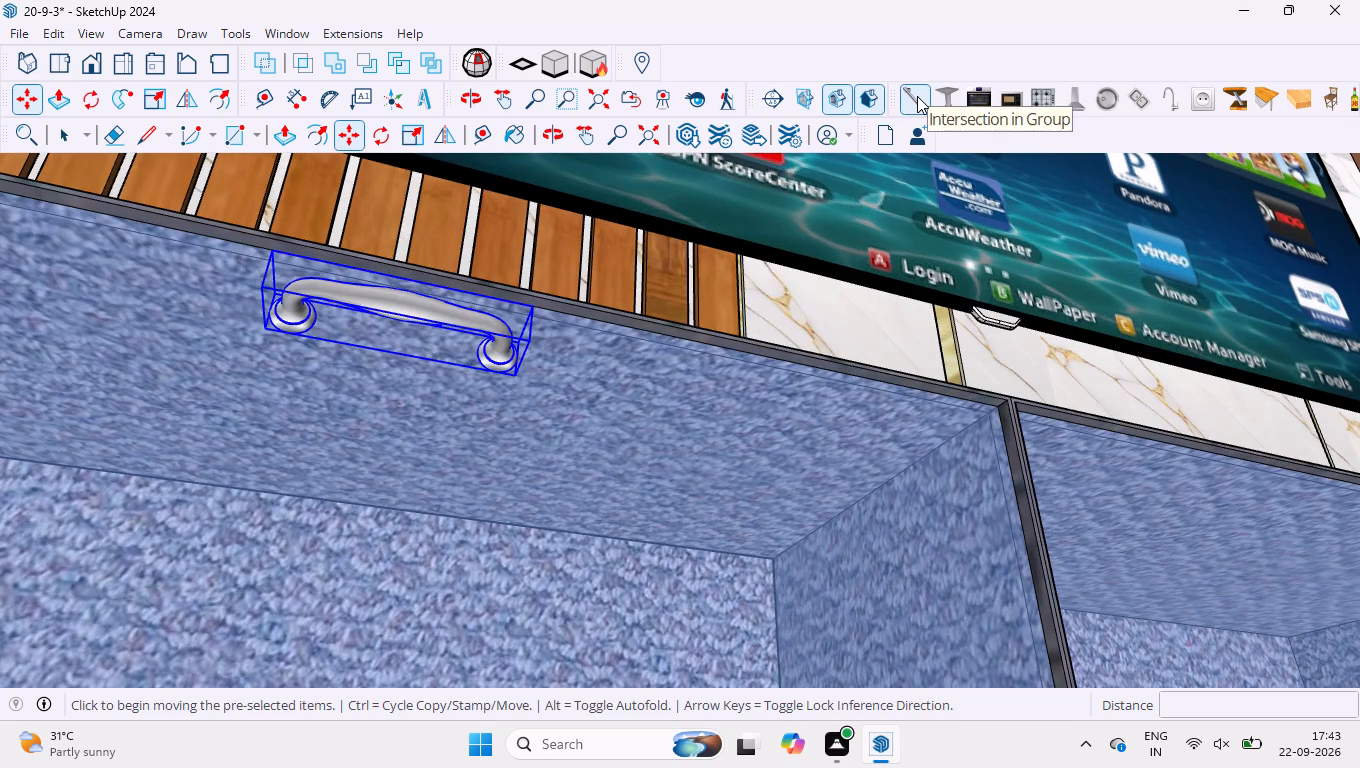
left_click(917, 96)
left_click(917, 96)
left_click(917, 96)
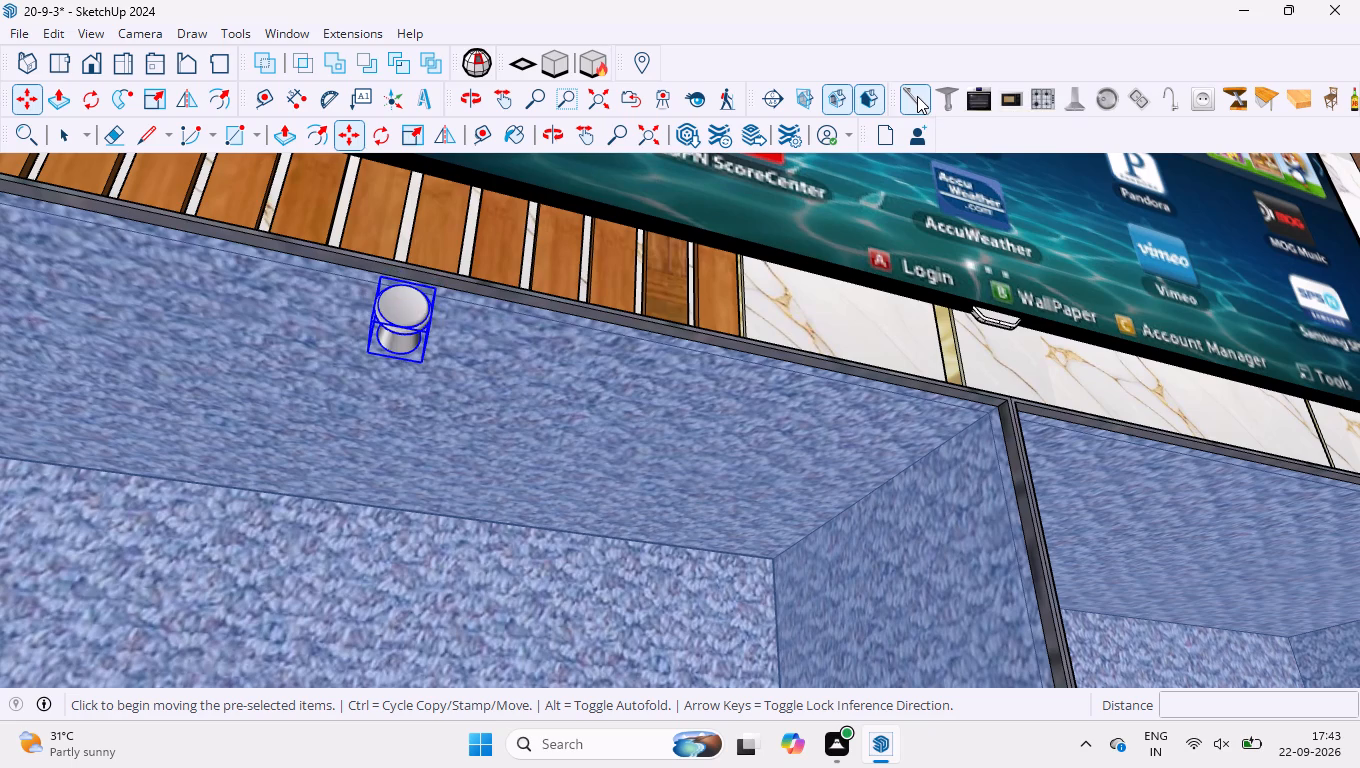
left_click(917, 96)
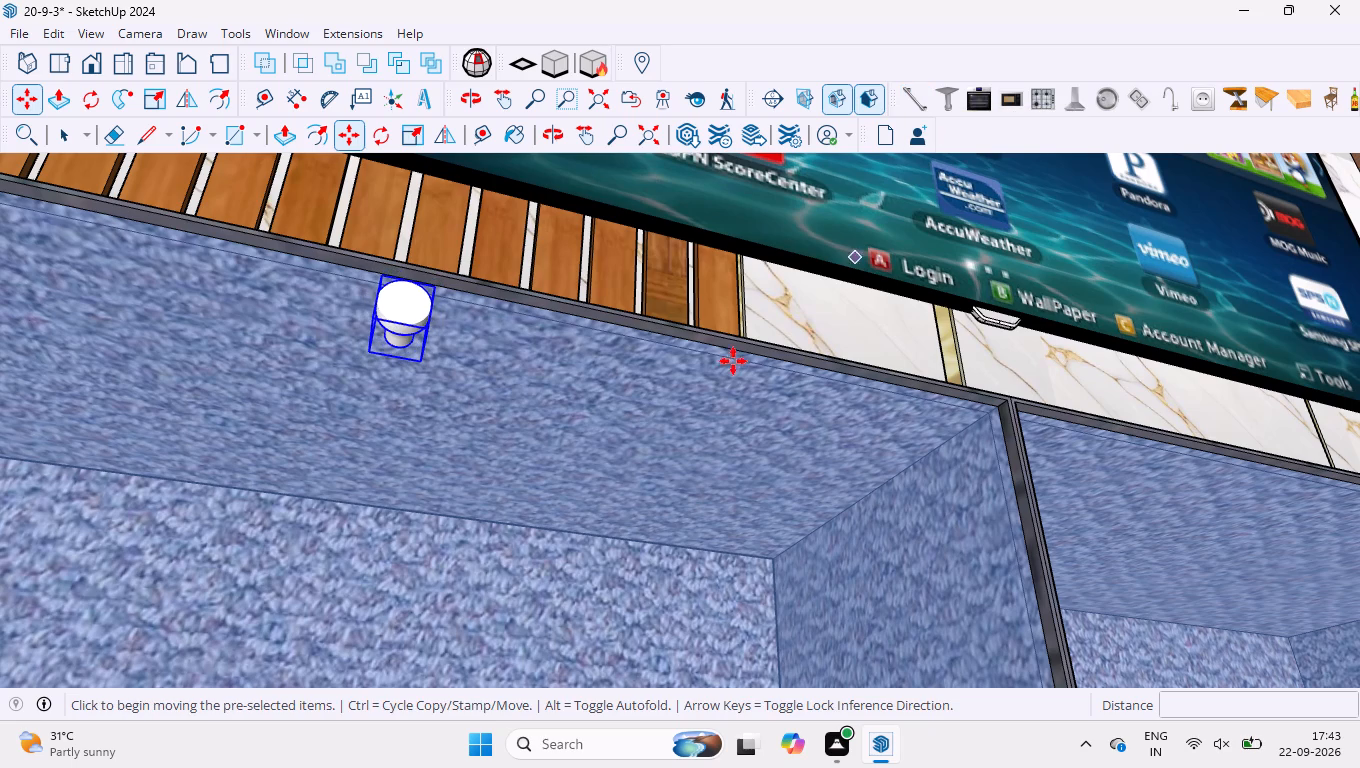
Move the white round knob slightly lower on the front of the leftmost console cabinet.
scroll(733, 361, "down", 4)
scroll(563, 496, "down", 14)
middle_click_drag(33, 0, 29, 44)
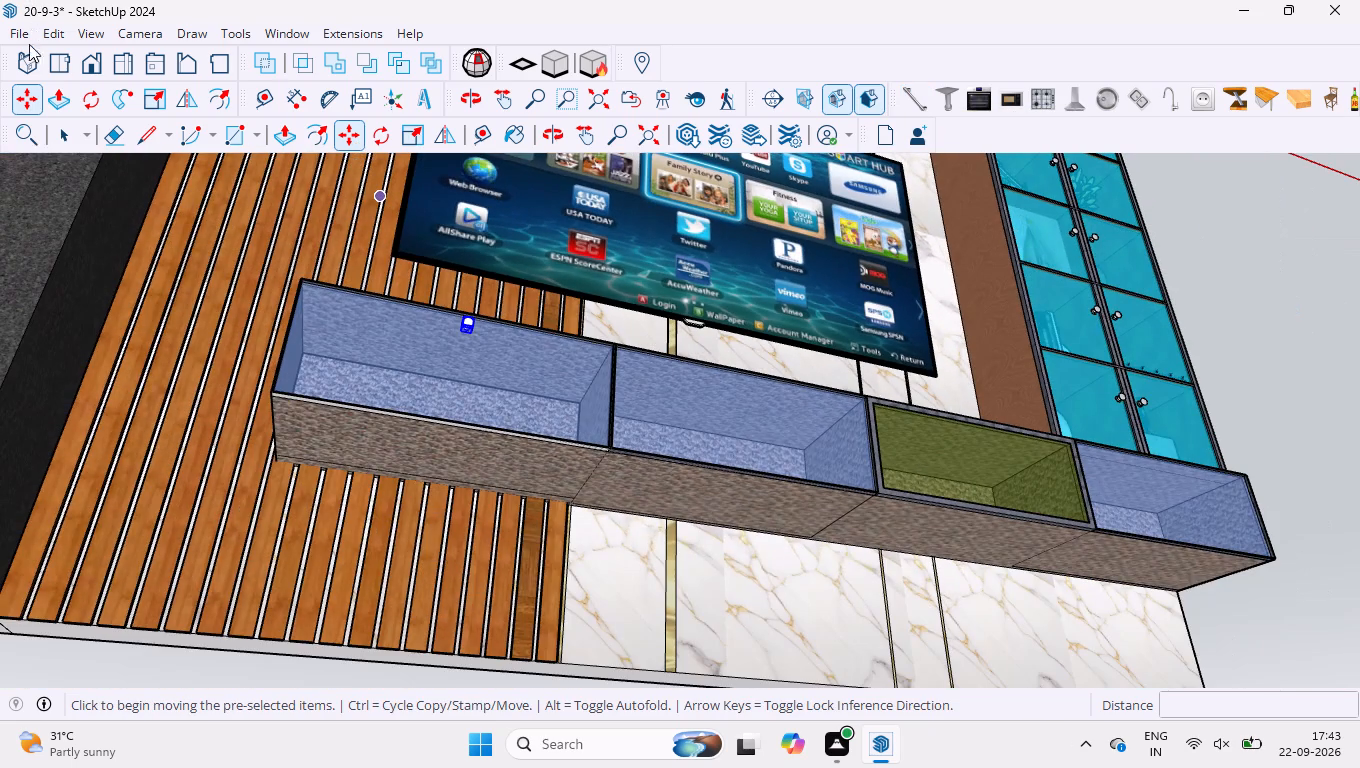
middle_click_drag(29, 44, 0, 147)
scroll(374, 227, "down", 4)
middle_click_drag(558, 287, 535, 351)
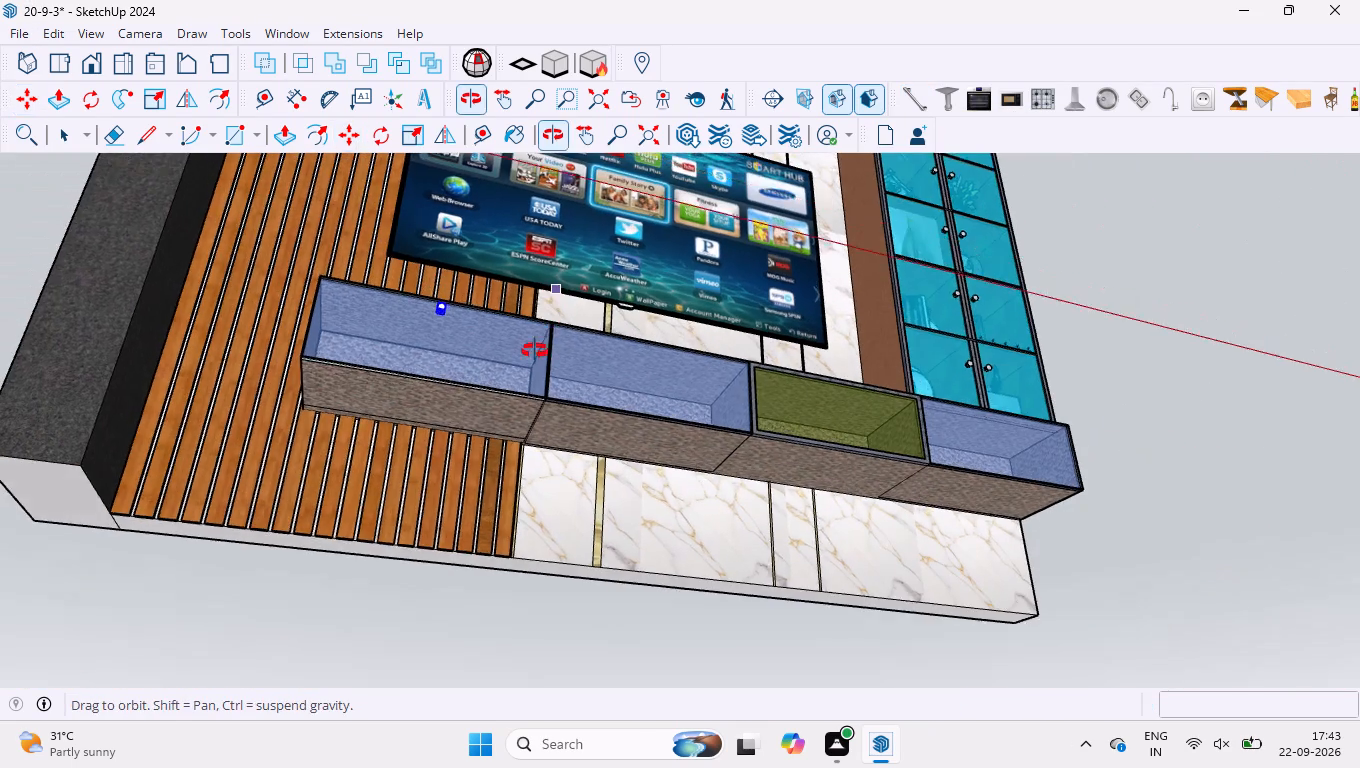
middle_click_drag(535, 351, 489, 481)
scroll(393, 493, "up", 10)
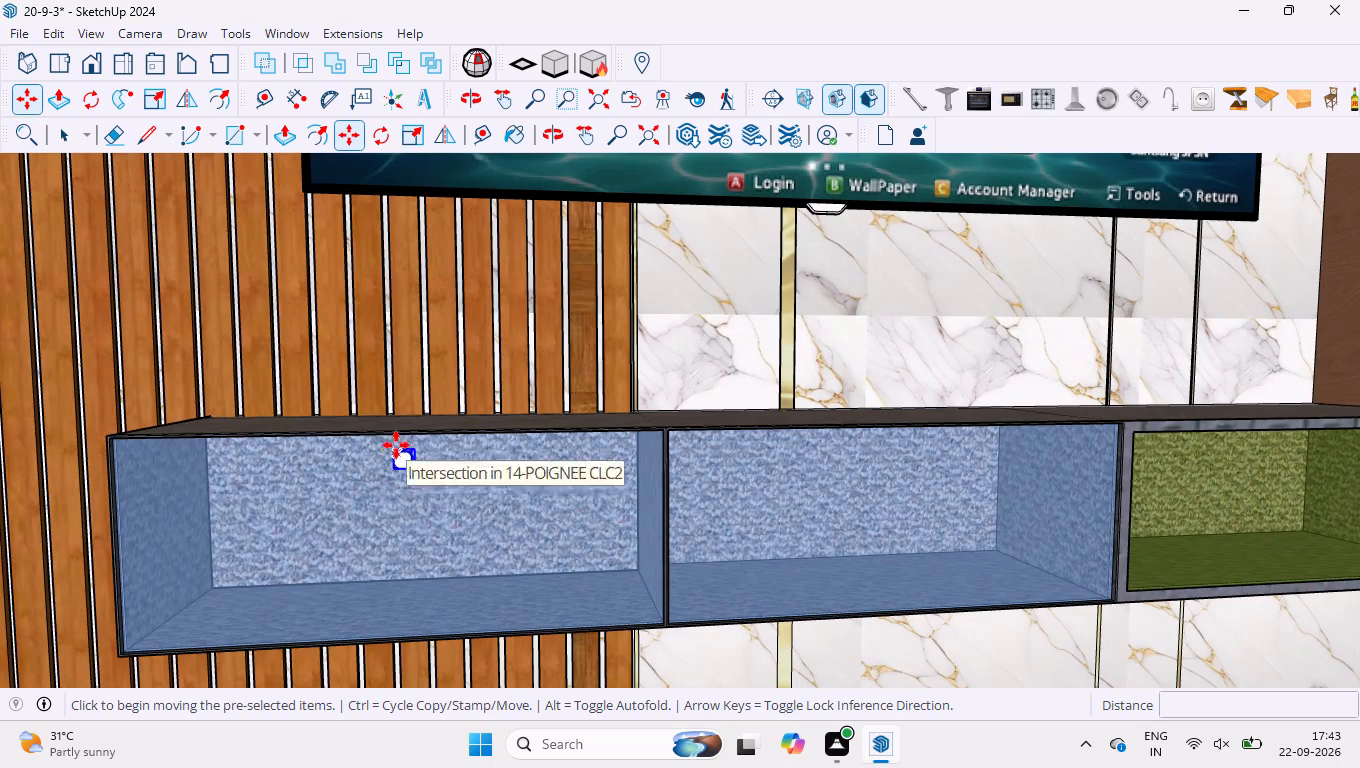
scroll(396, 445, "up", 2)
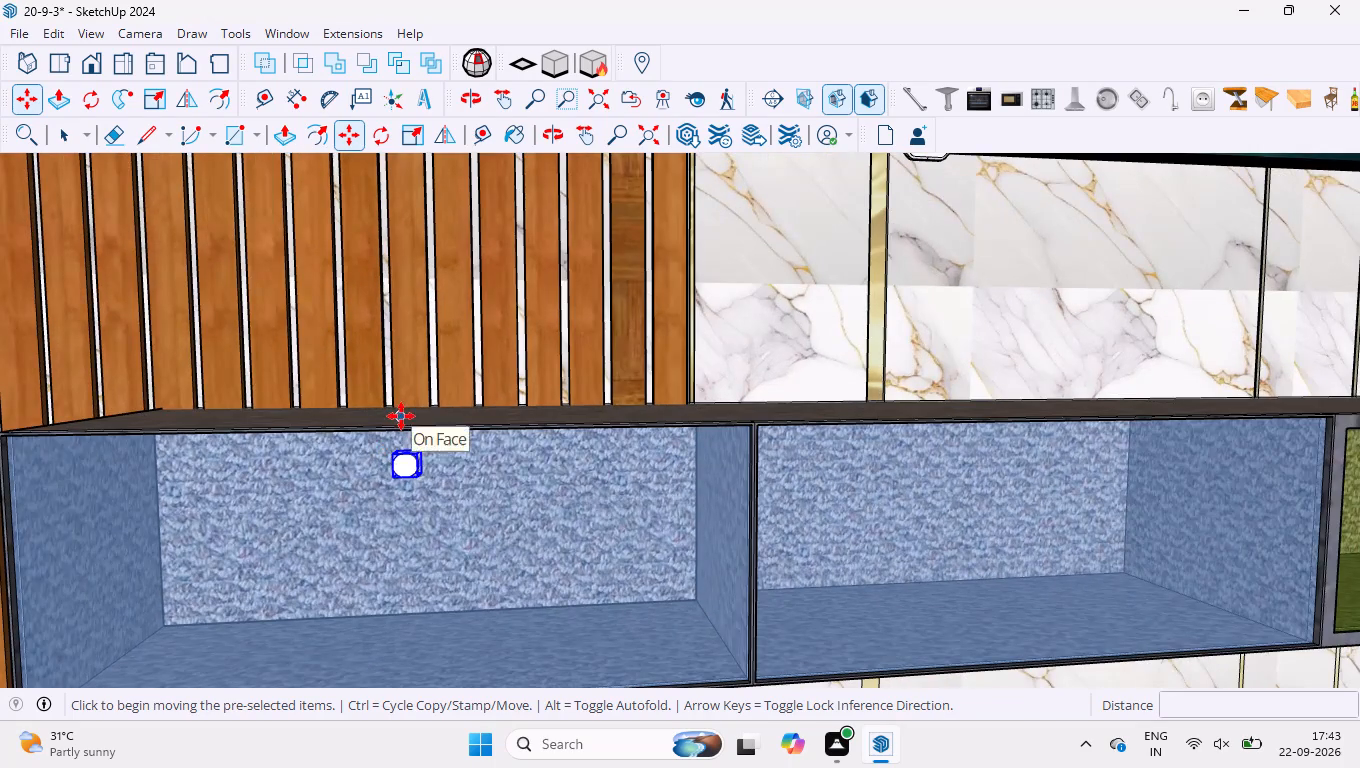
scroll(410, 438, "up", 9)
left_click(410, 466)
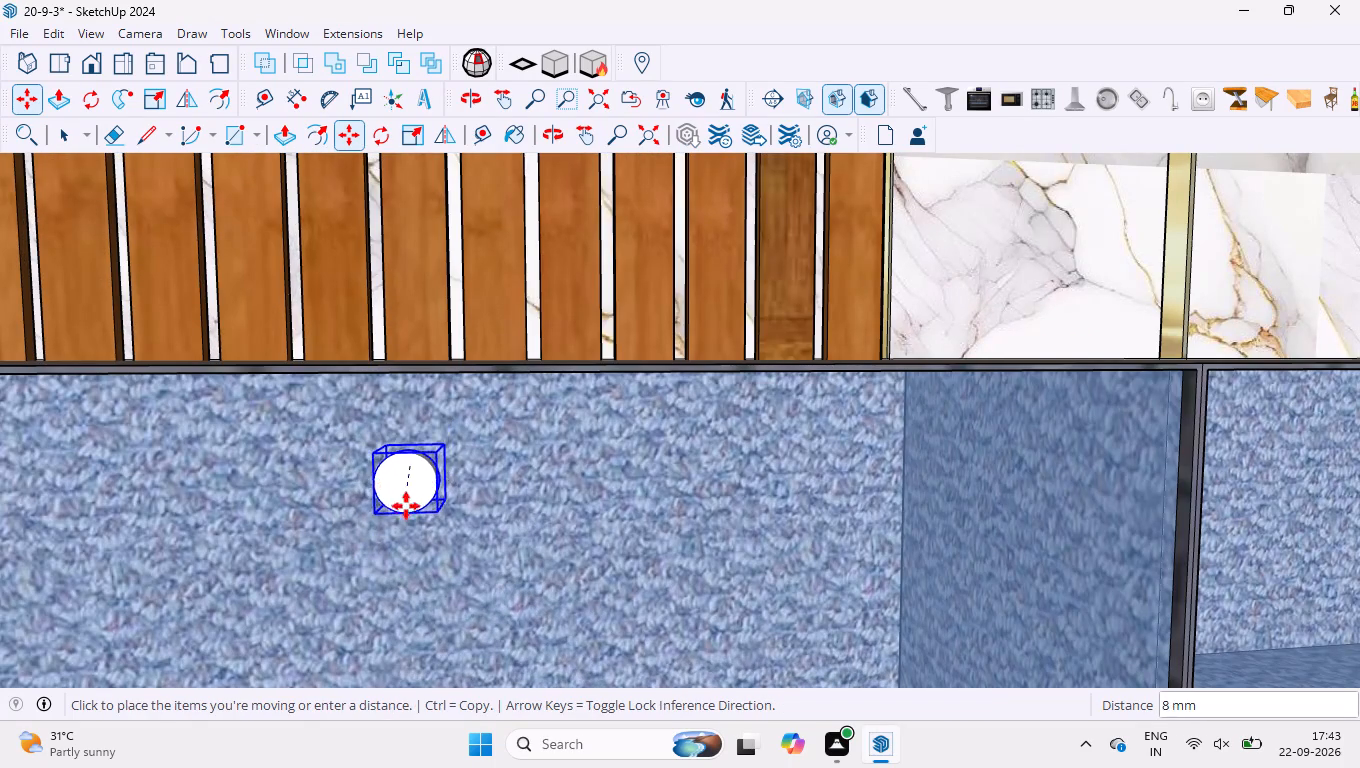
left_click(408, 567)
Copy the knob about 750 mm along the red axis onto the second console cabinet.
scroll(356, 404, "down", 4)
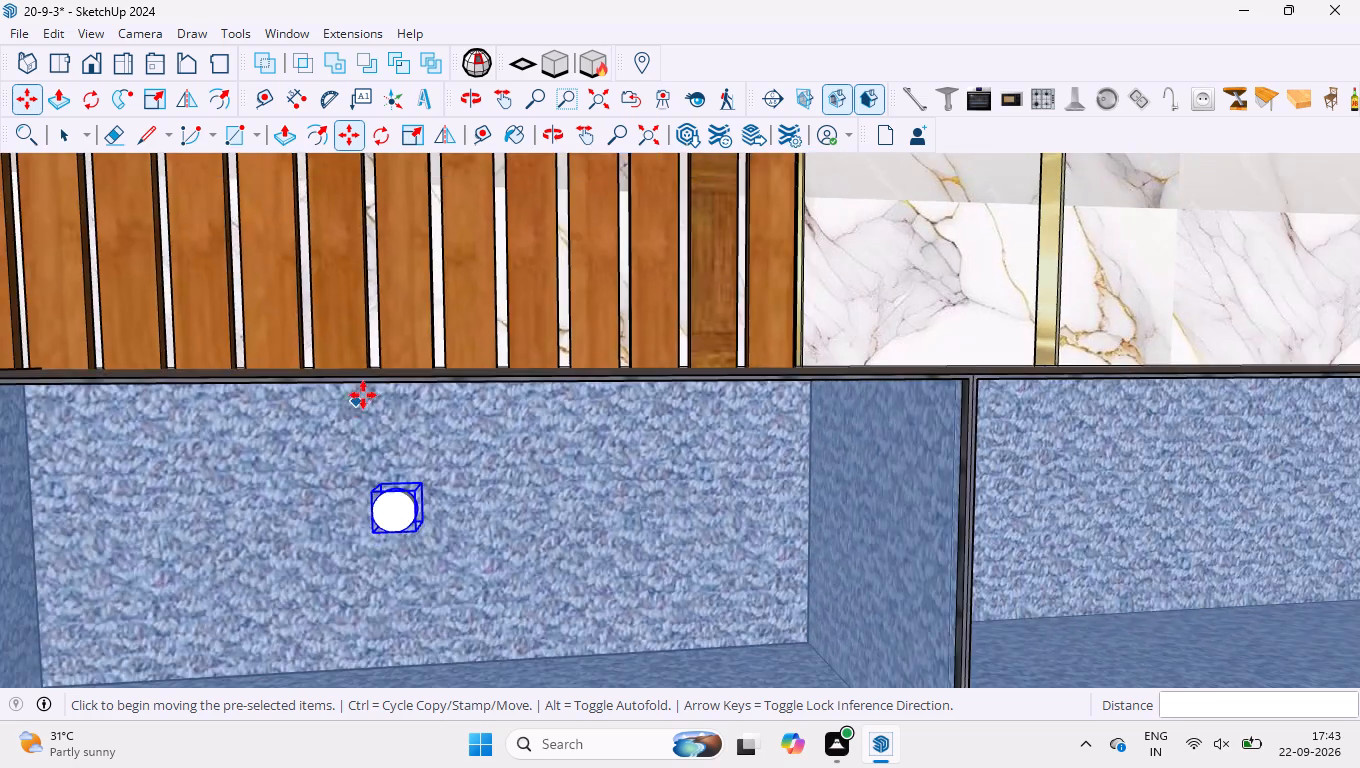
scroll(363, 395, "down", 18)
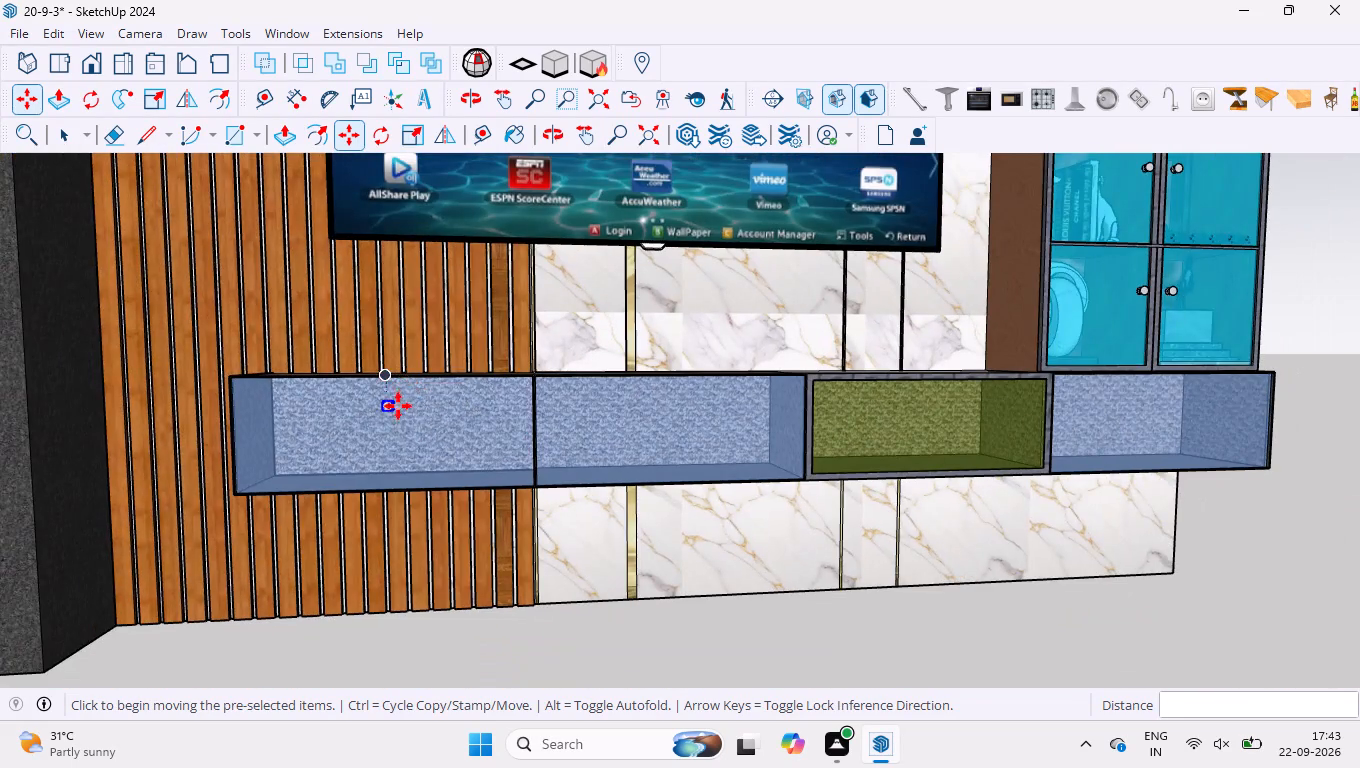
scroll(398, 406, "down", 1)
scroll(518, 415, "up", 3)
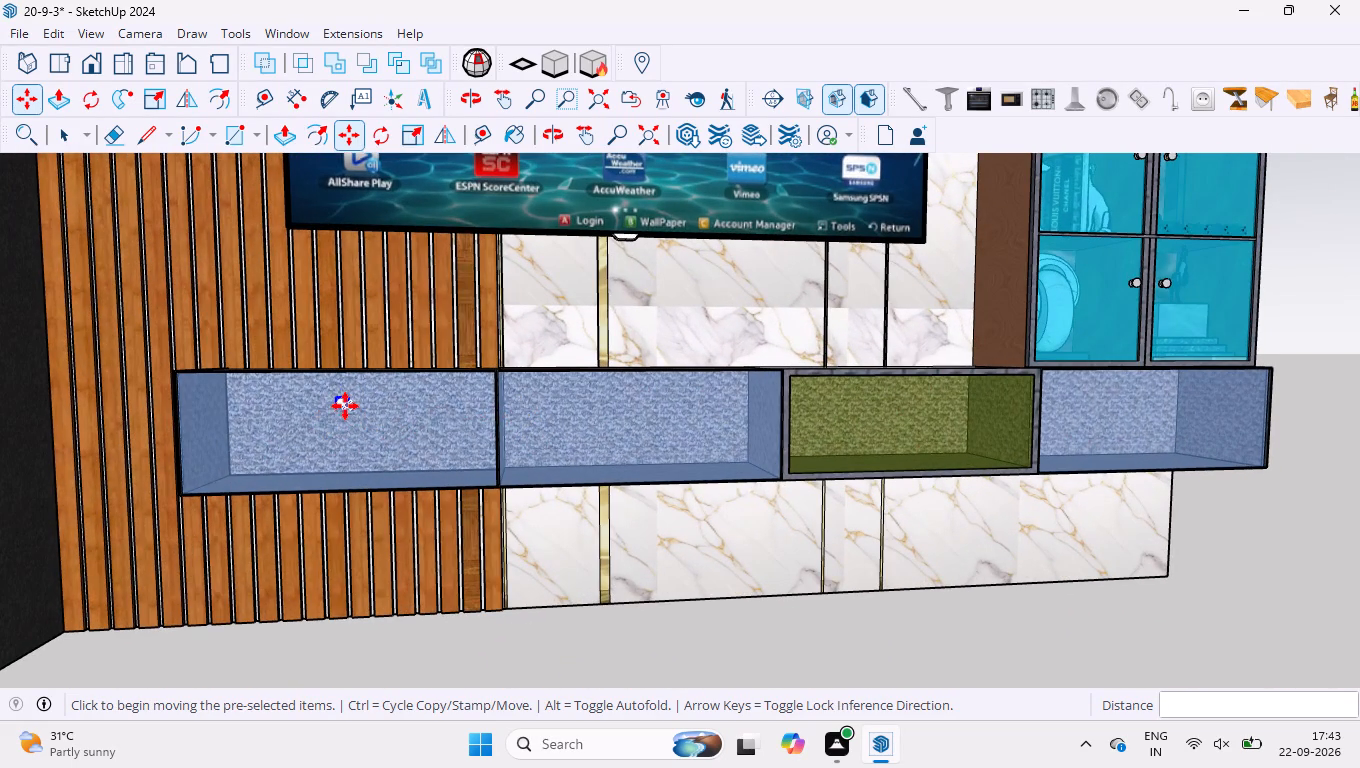
left_click(343, 402)
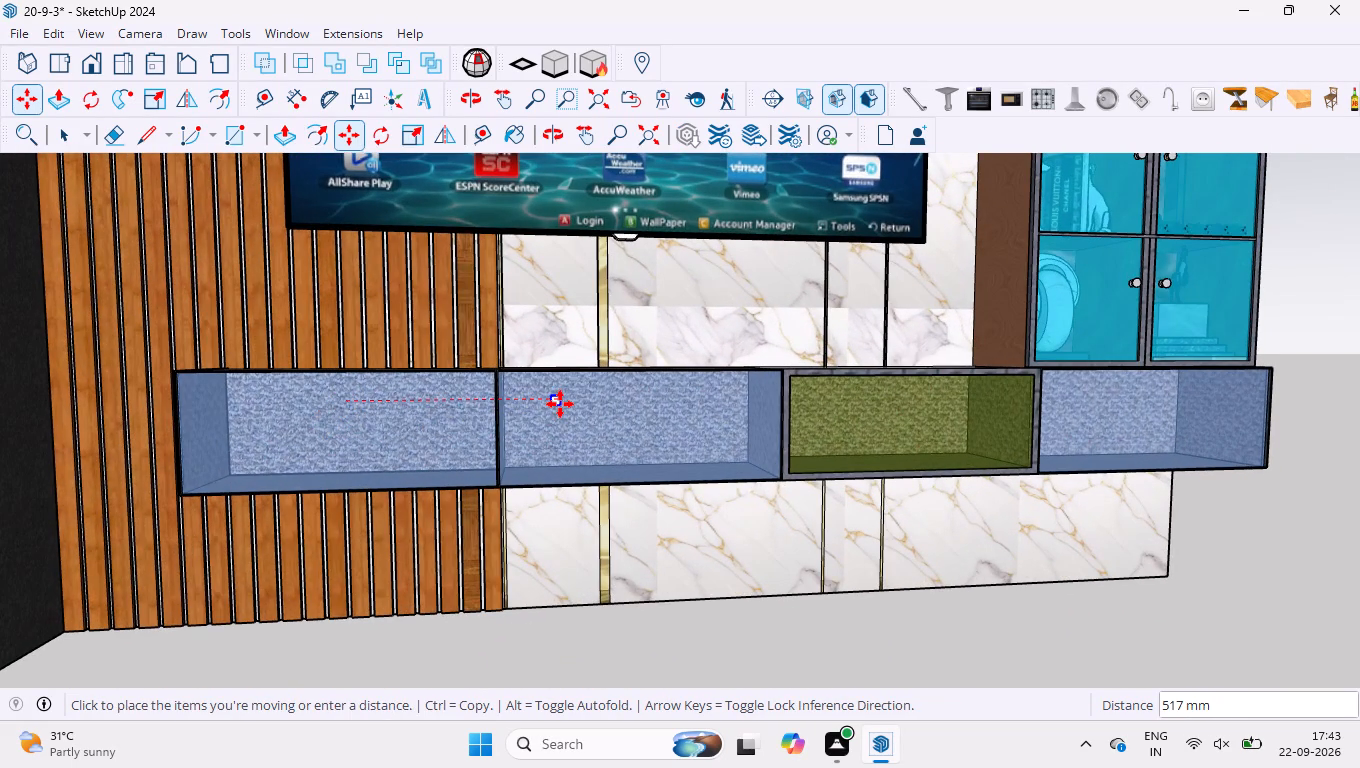
key("Right")
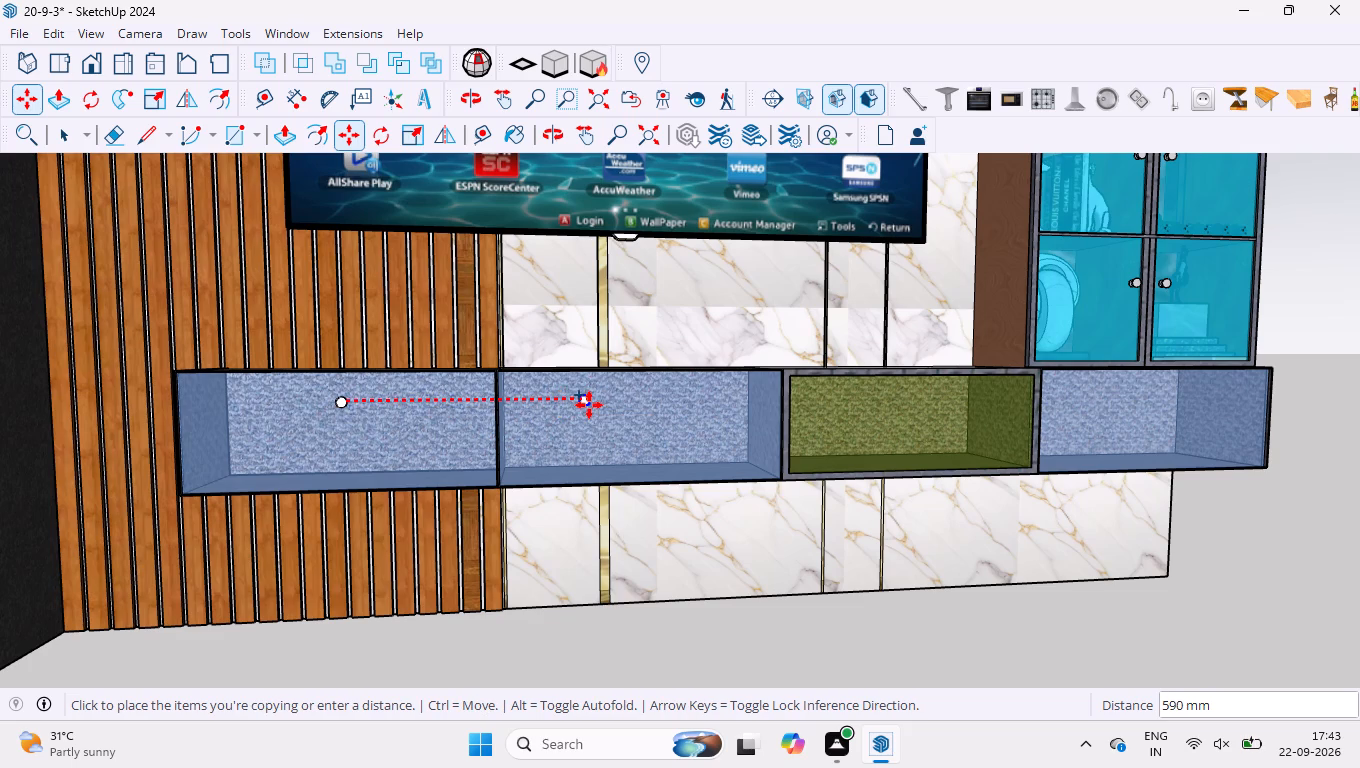
left_click(651, 403)
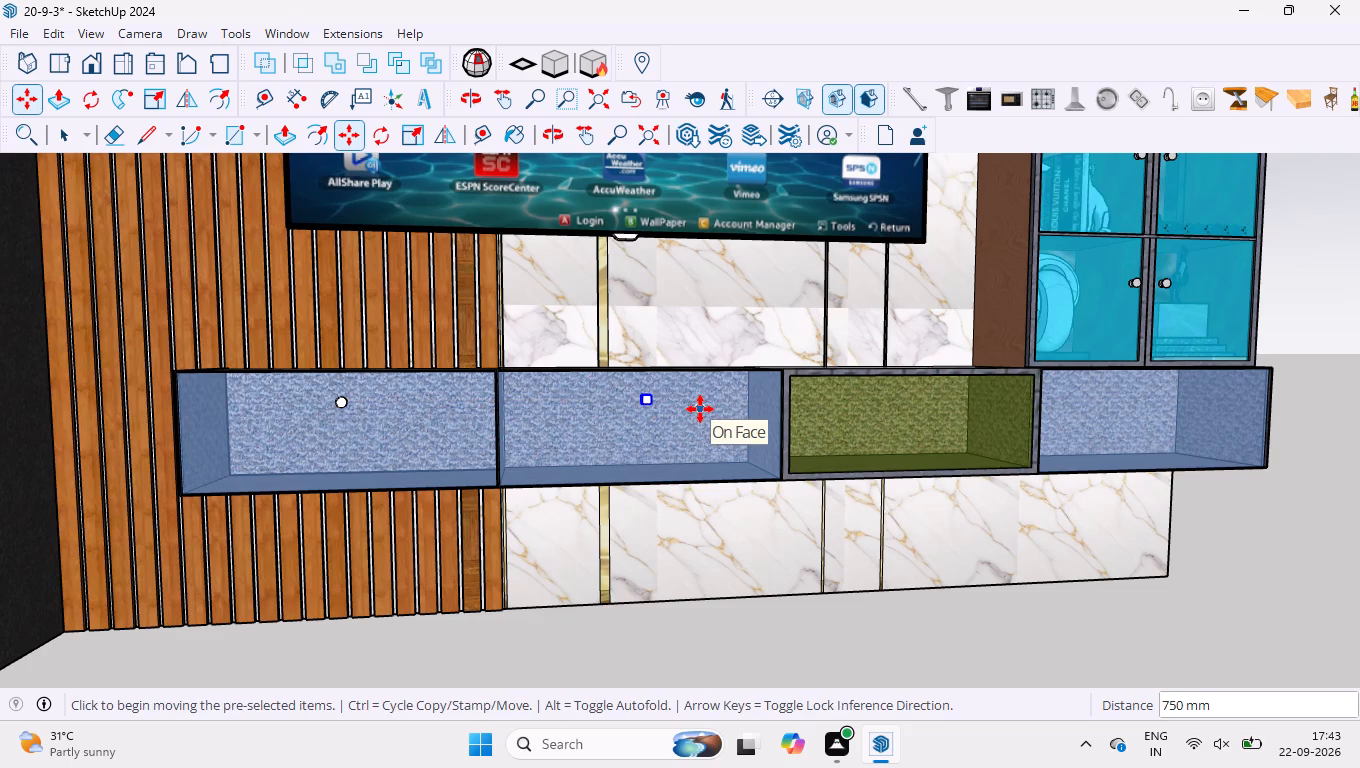
Set the knob array to three copies at the same spacing so all four console cabinets have a knob.
type("*3")
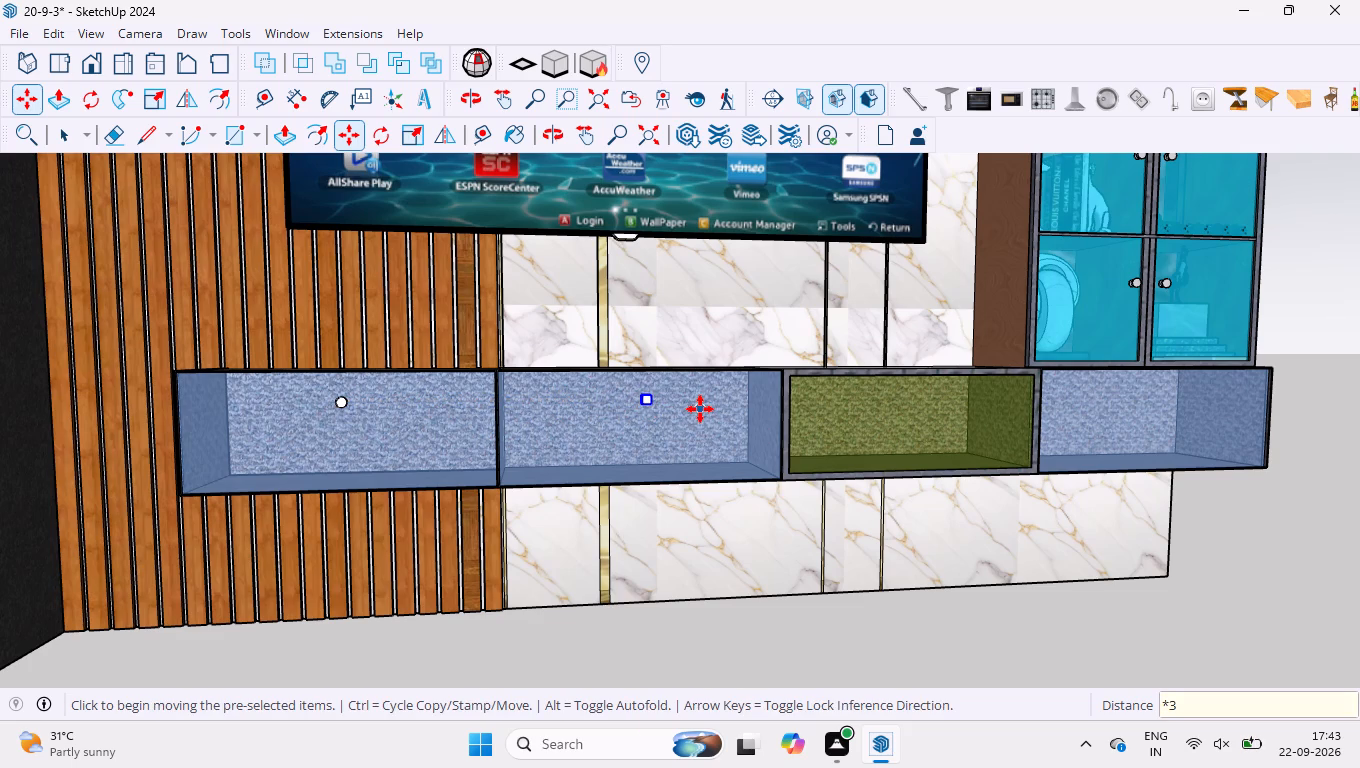
key("Return")
key("space")
left_click(628, 662)
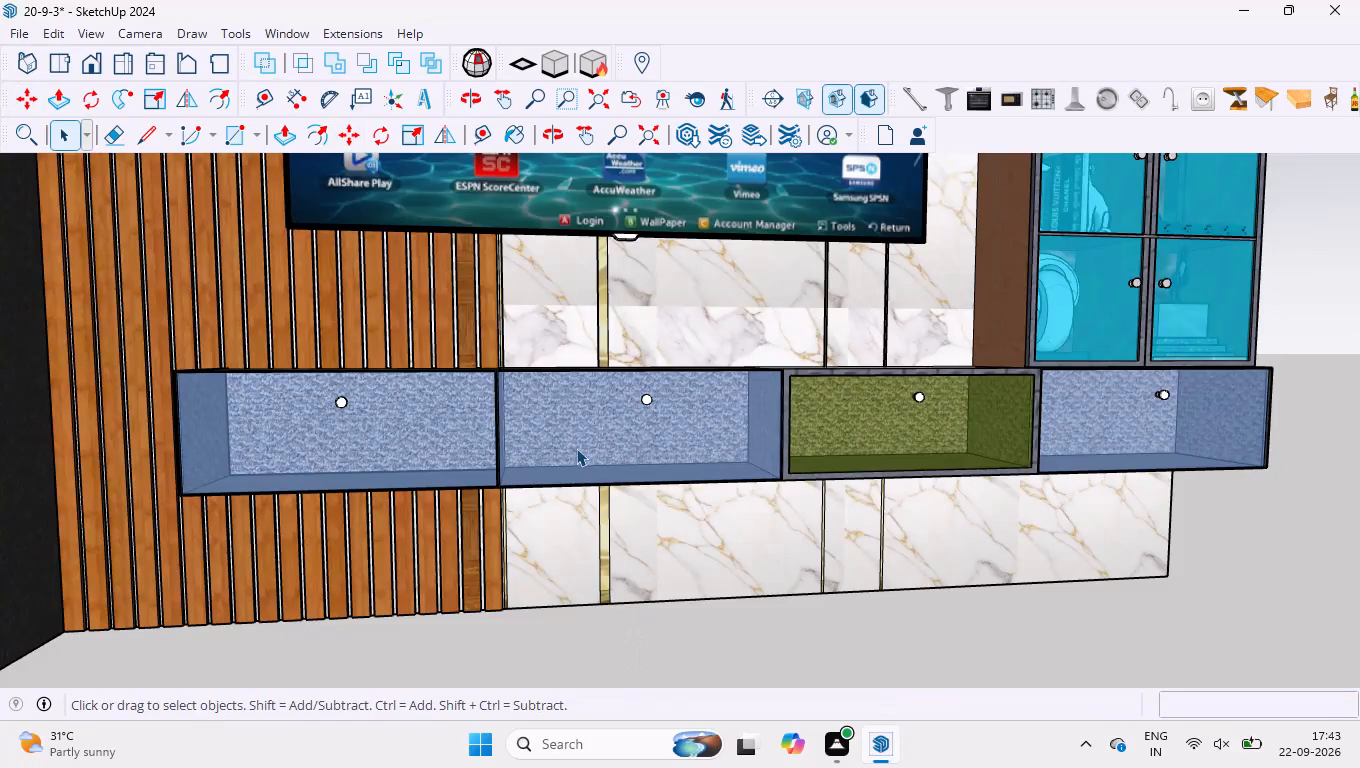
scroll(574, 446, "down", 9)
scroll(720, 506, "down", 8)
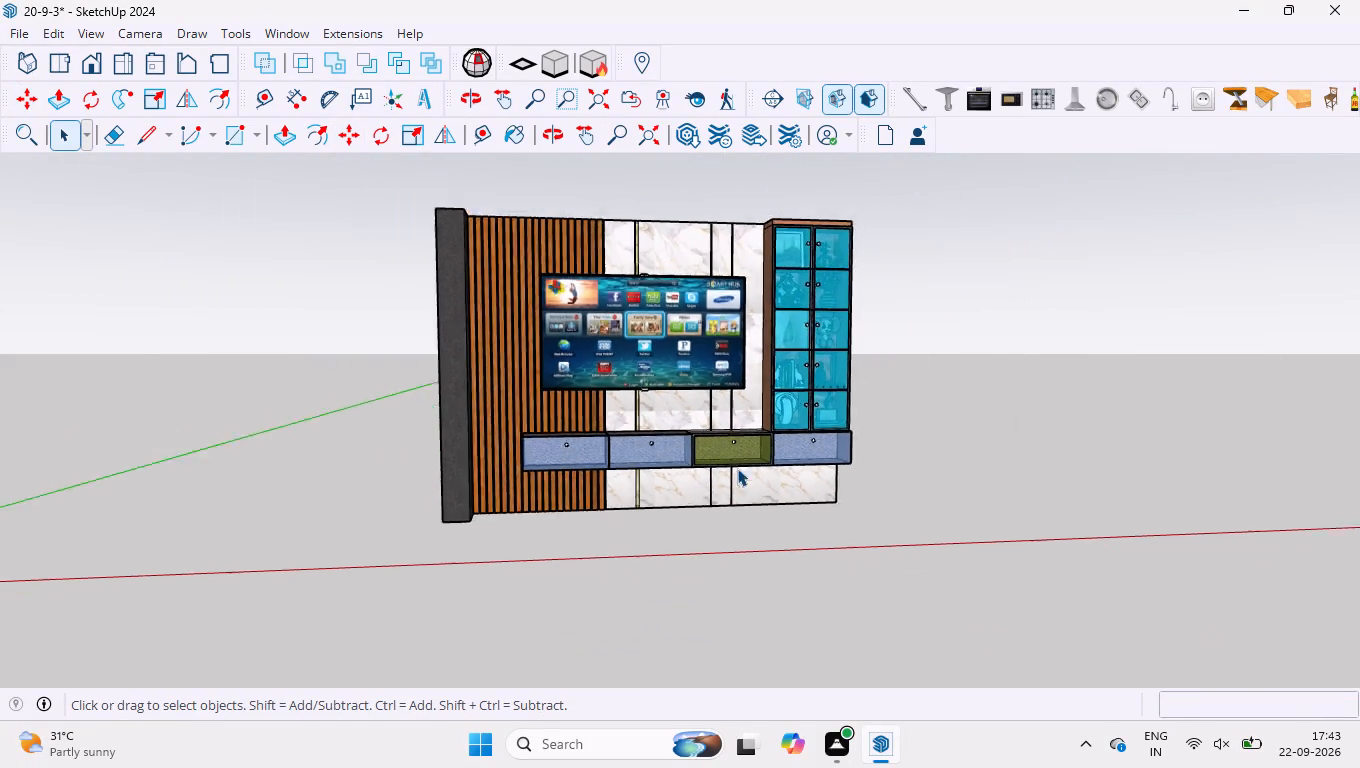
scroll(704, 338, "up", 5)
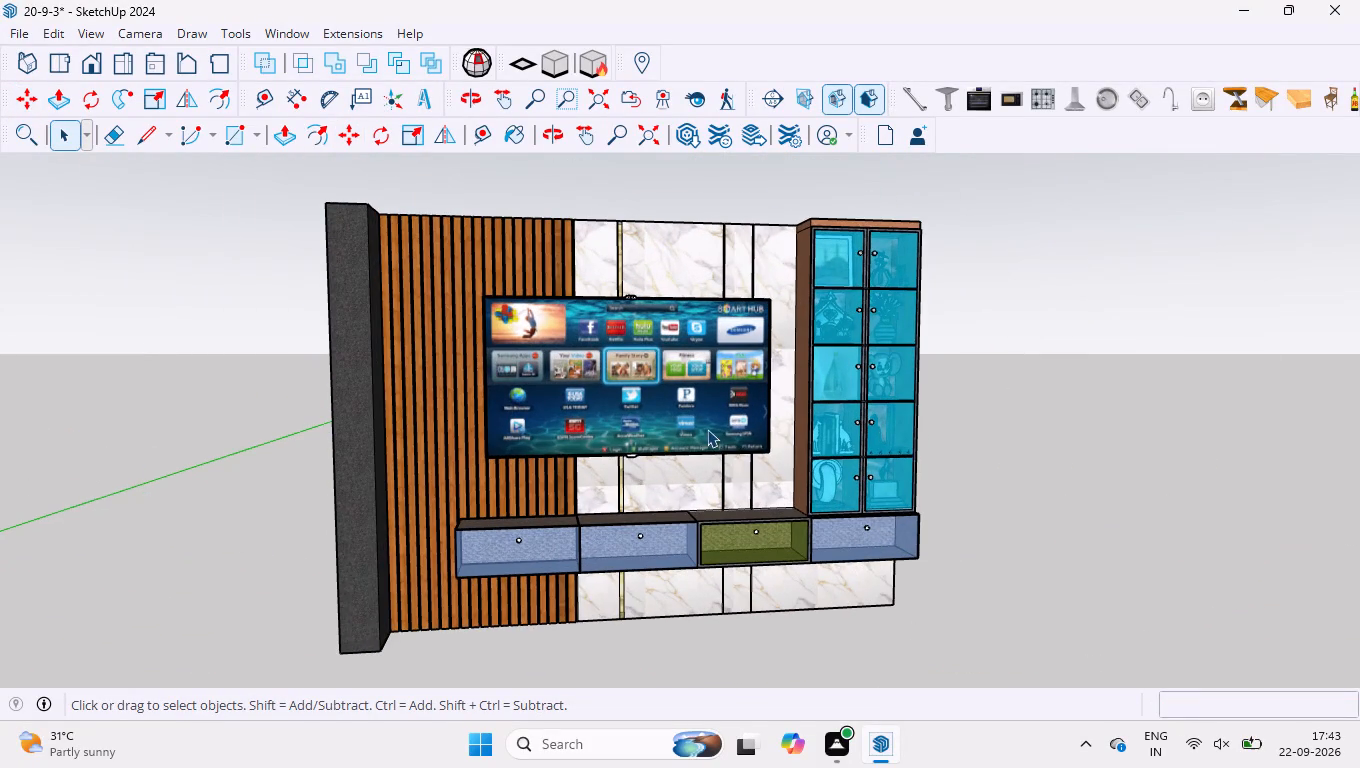
Examine the whole TV wall unit from the front and from above, including the knobs on the console and display cabinets.
scroll(706, 428, "down", 1)
scroll(693, 458, "up", 1)
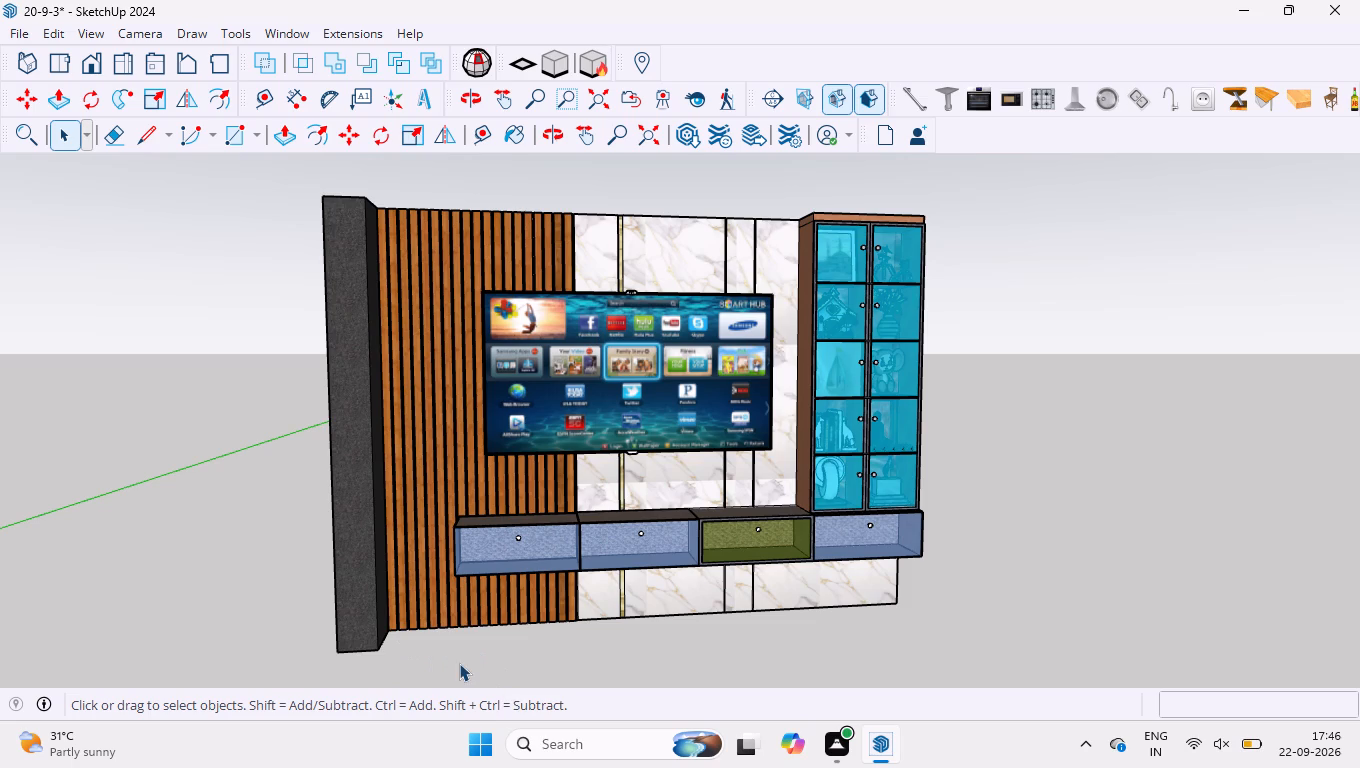
scroll(459, 663, "down", 2)
scroll(455, 489, "up", 3)
scroll(530, 208, "up", 3)
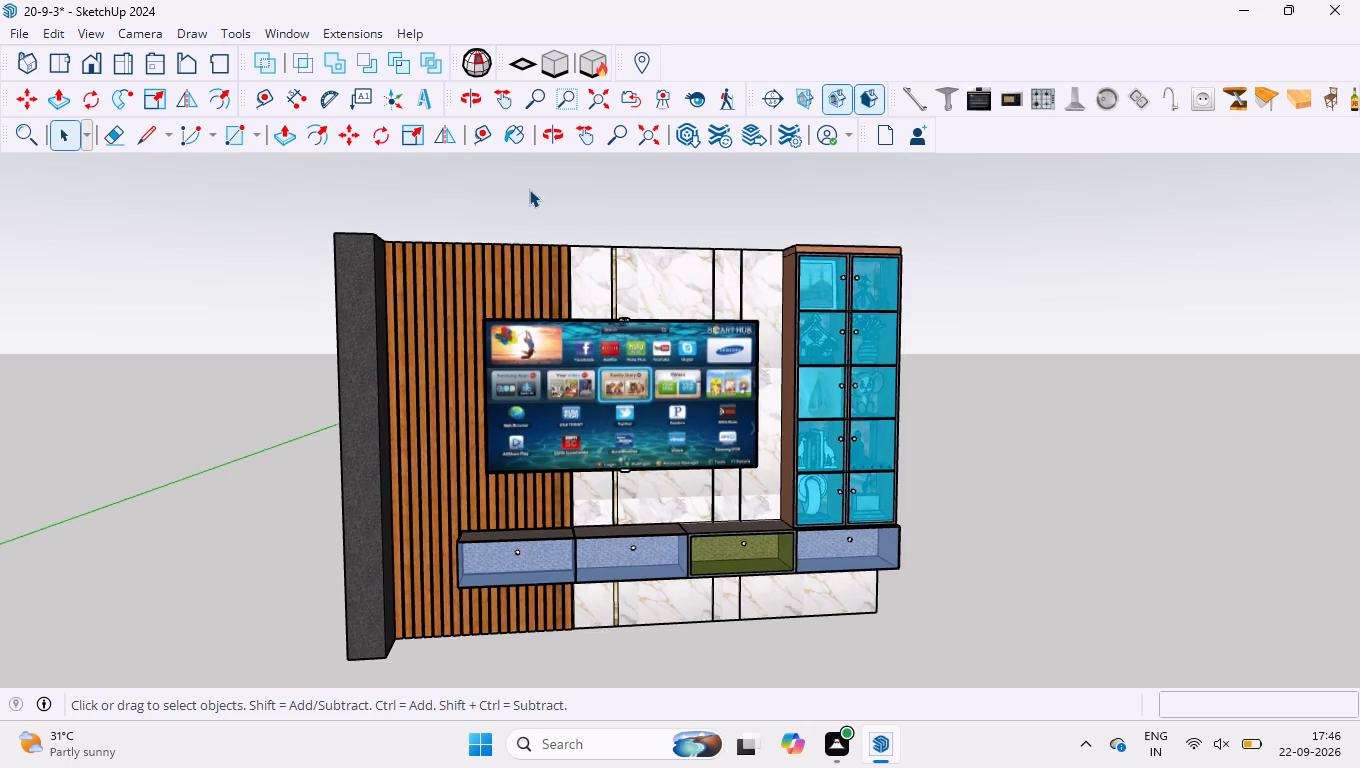
scroll(529, 189, "up", 6)
middle_click_drag(534, 264, 531, 557)
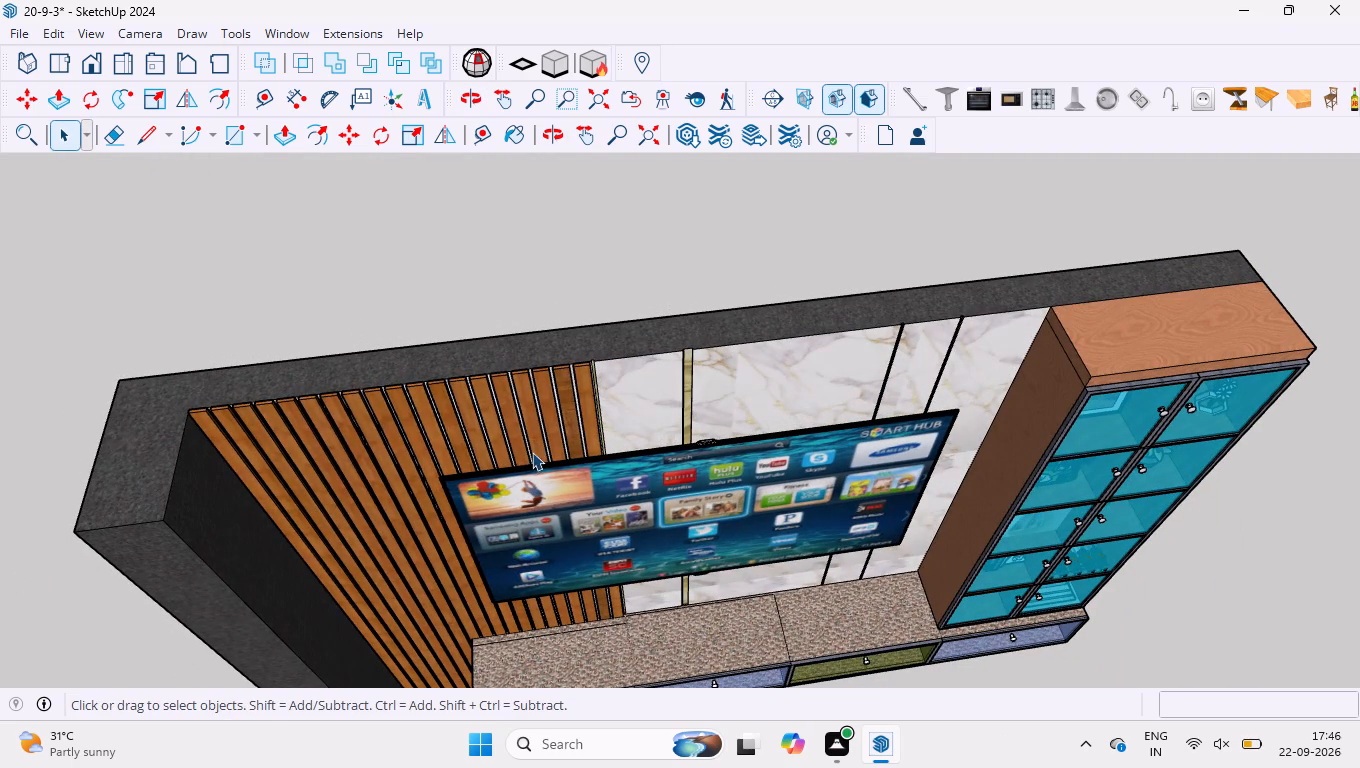
scroll(532, 452, "up", 4)
scroll(480, 311, "down", 16)
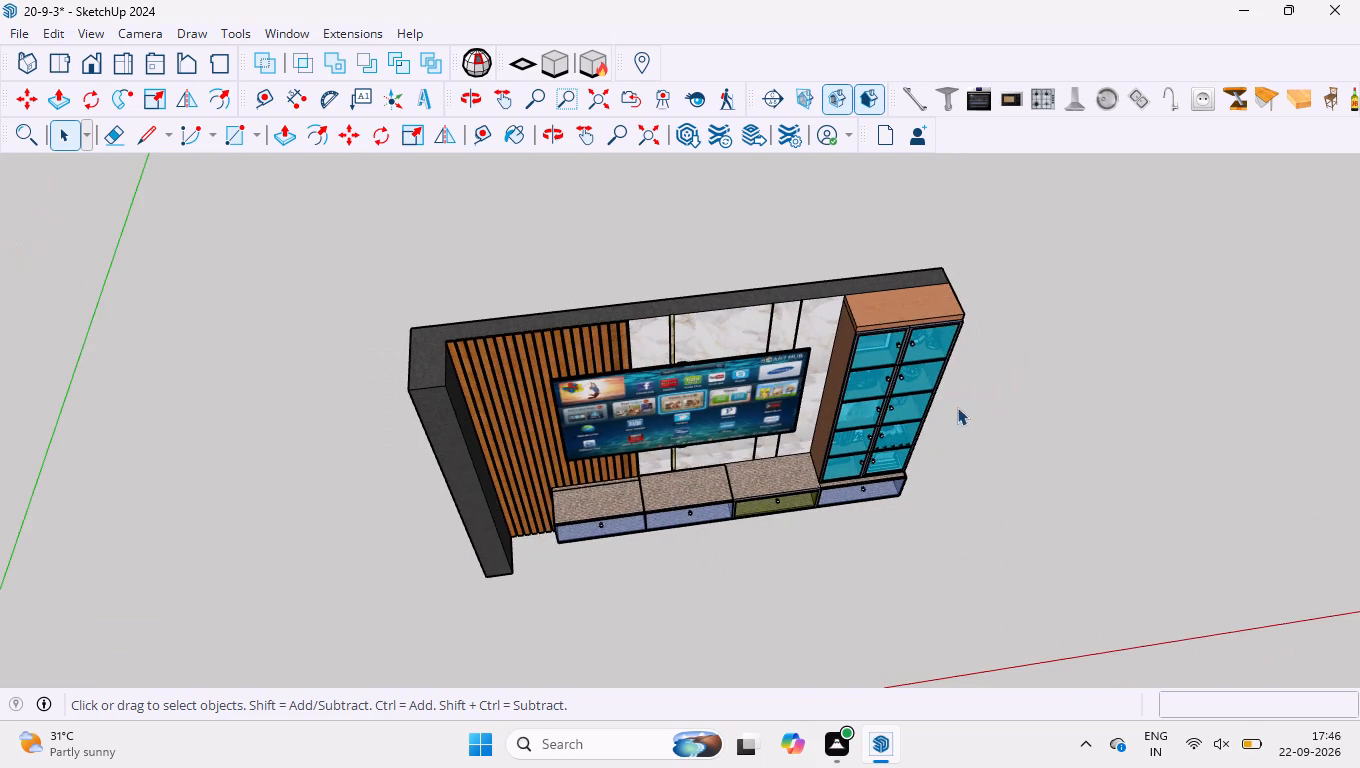
scroll(967, 416, "down", 5)
middle_click_drag(997, 449, 962, 288)
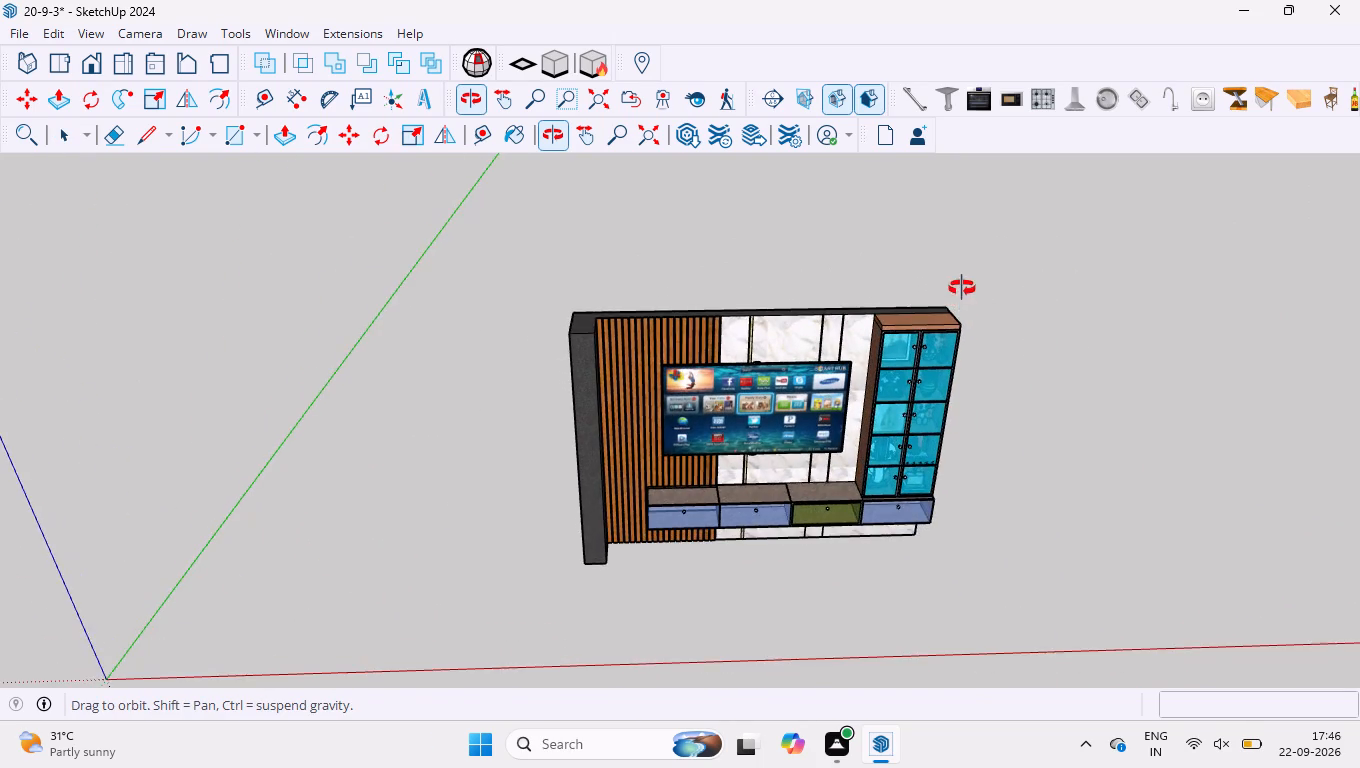
middle_click_drag(962, 288, 964, 266)
scroll(800, 507, "up", 6)
scroll(816, 486, "down", 3)
middle_click_drag(830, 470, 830, 467)
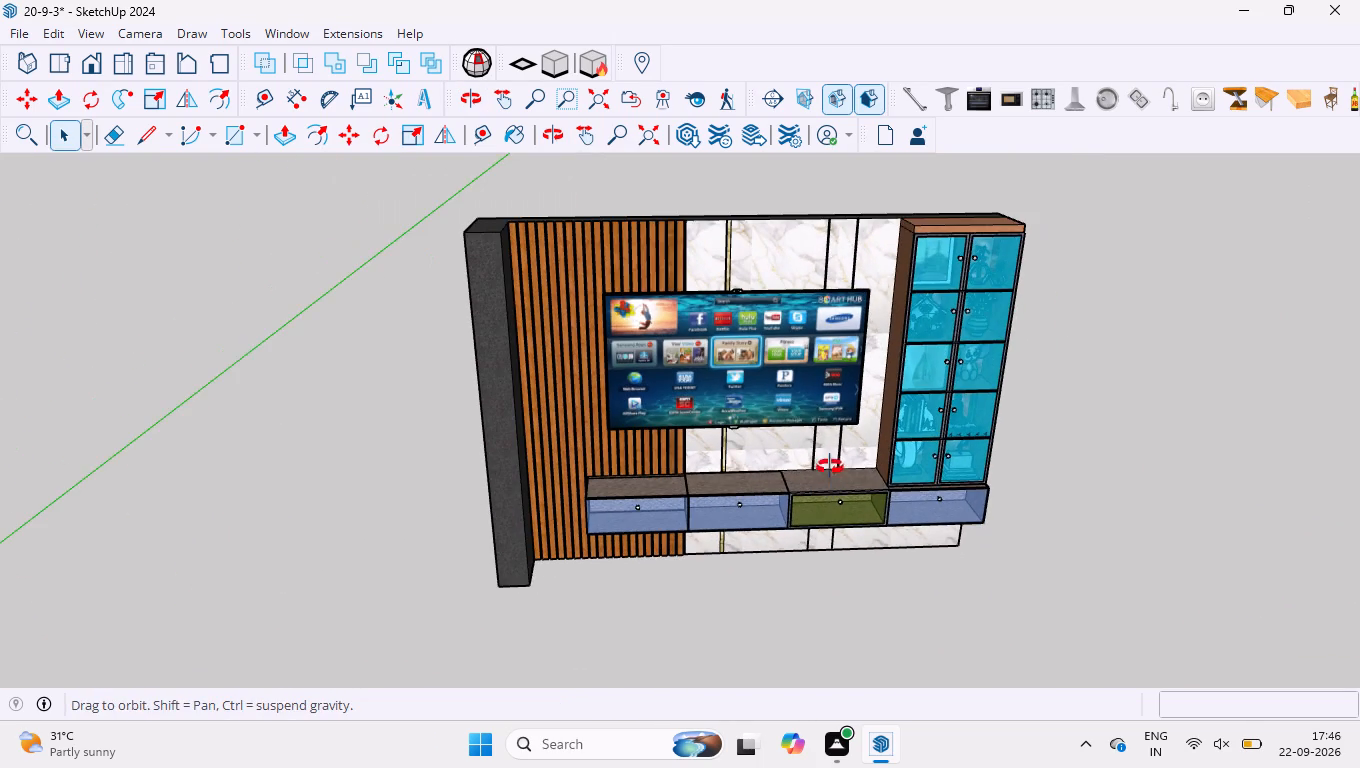
middle_click_drag(830, 467, 828, 449)
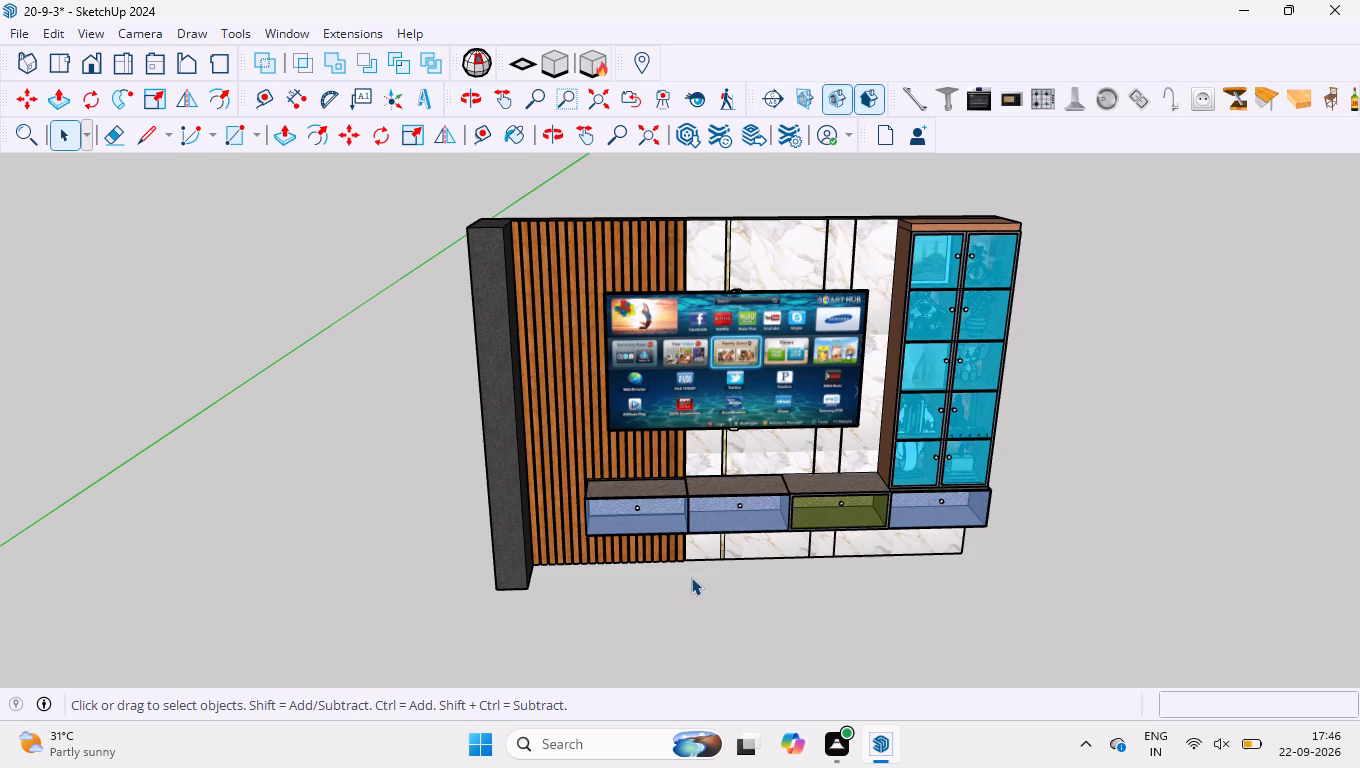
Inspect the lower edge of the TV and the marble panel joints and gold strip beneath it.
scroll(754, 472, "up", 9)
scroll(740, 429, "up", 14)
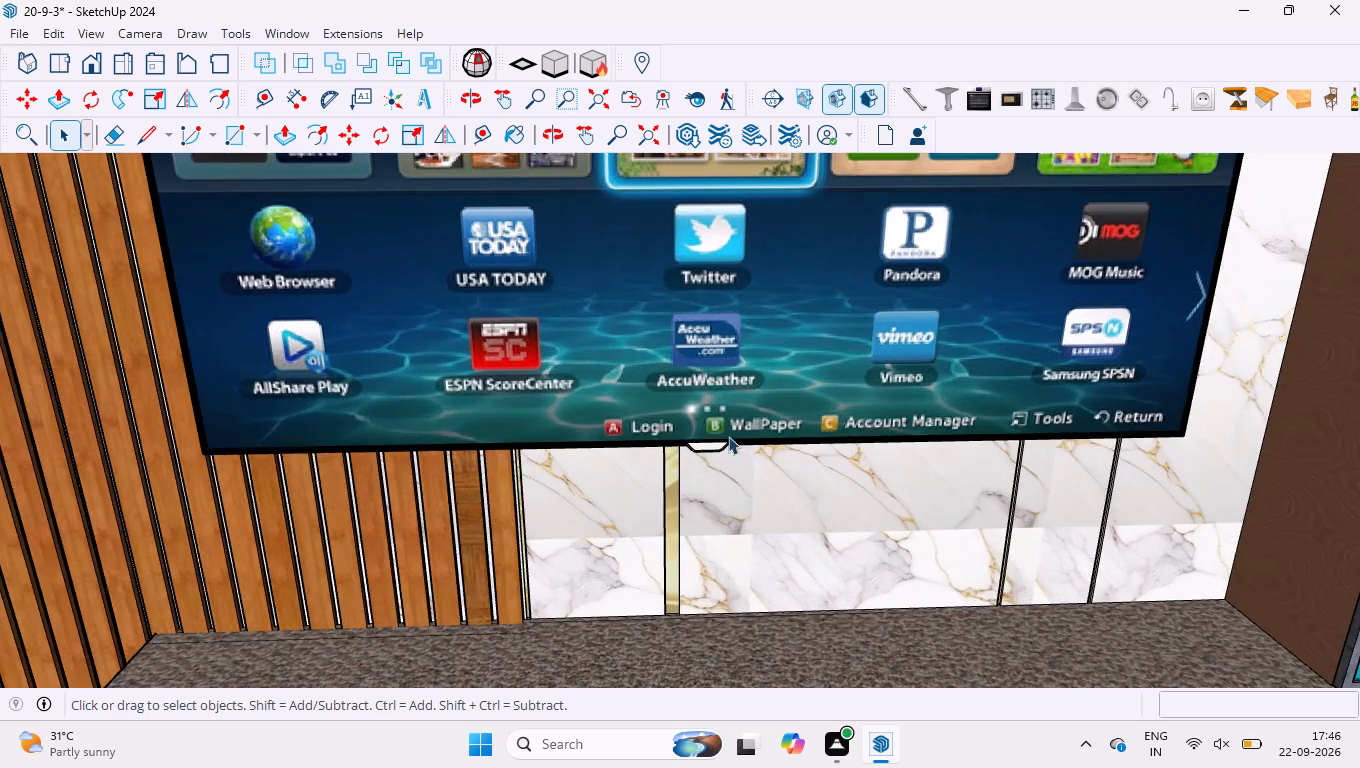
scroll(693, 493, "up", 5)
middle_click_drag(697, 474, 693, 244)
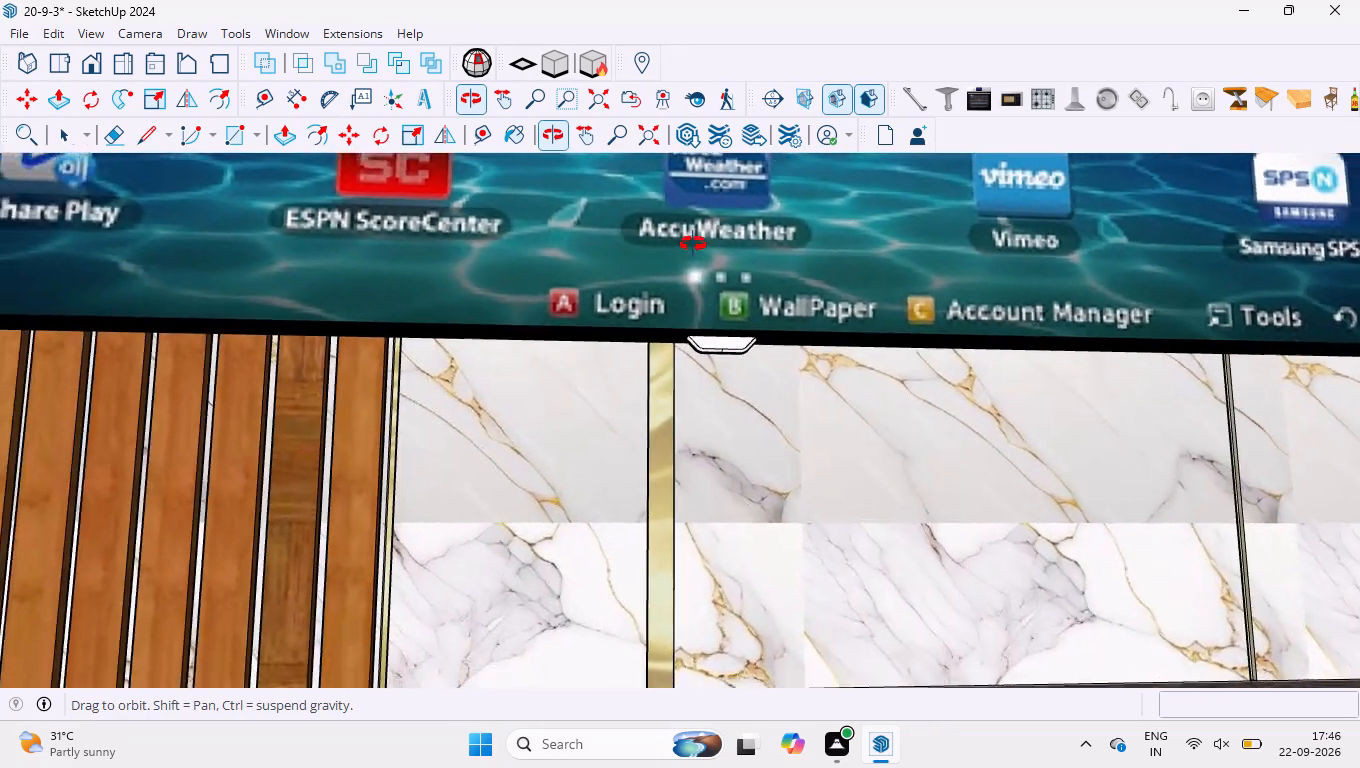
middle_click_drag(693, 244, 579, 428)
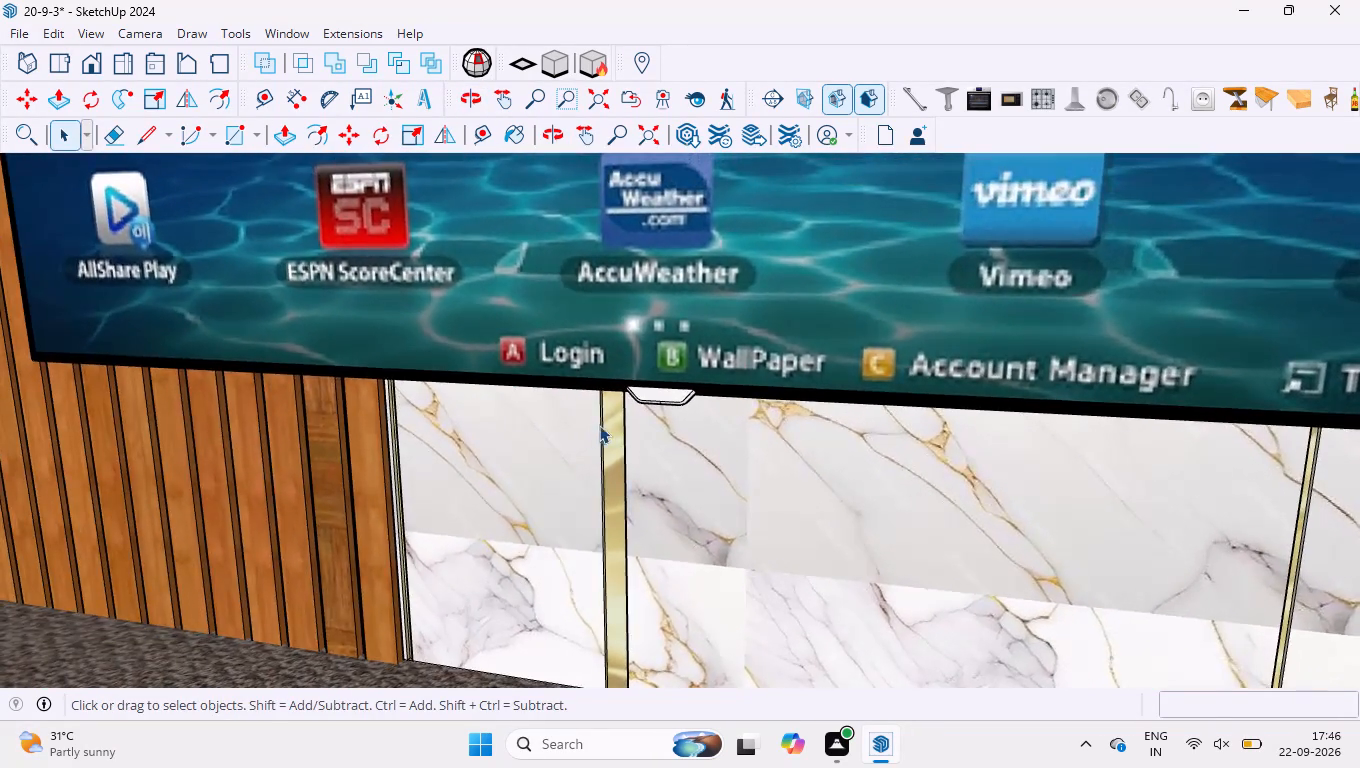
scroll(601, 426, "down", 15)
middle_click_drag(590, 448, 669, 454)
scroll(647, 436, "down", 5)
scroll(575, 337, "down", 2)
scroll(504, 366, "up", 3)
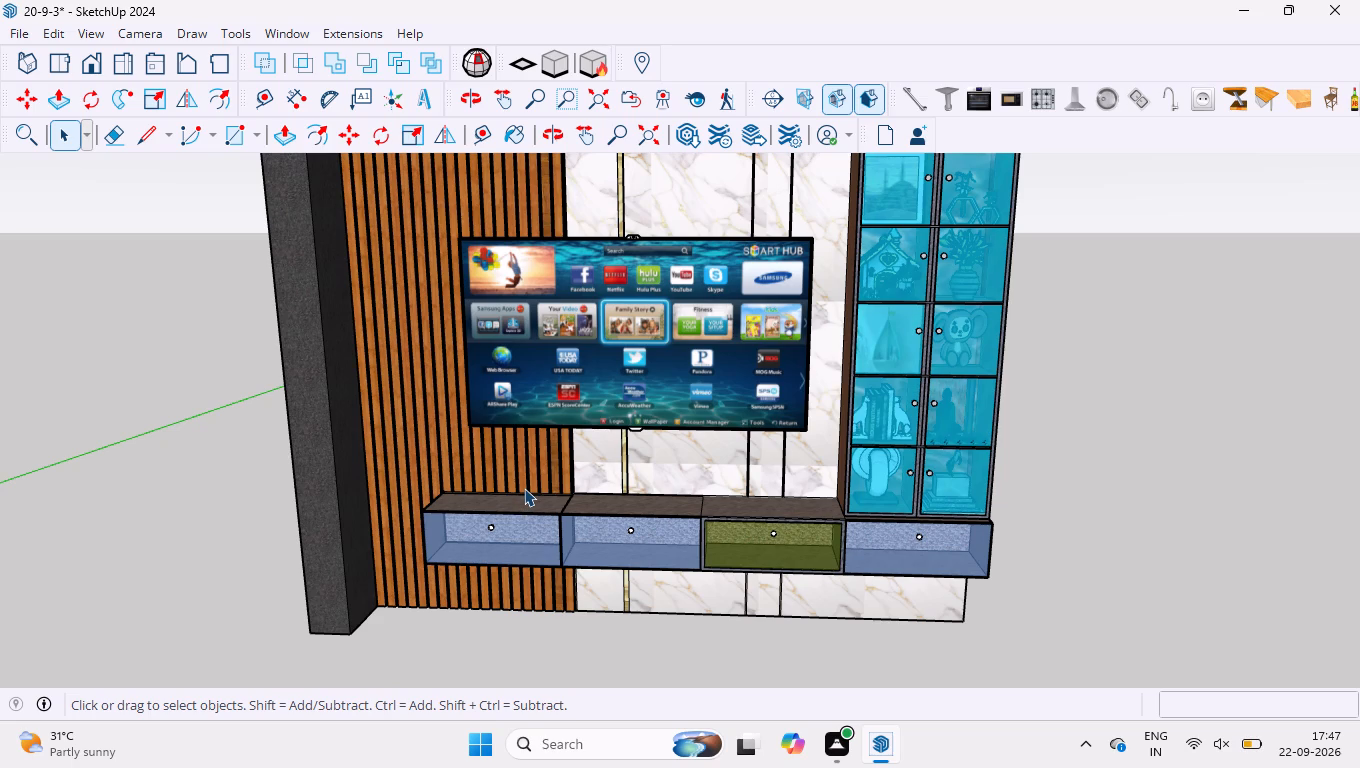
scroll(549, 550, "down", 3)
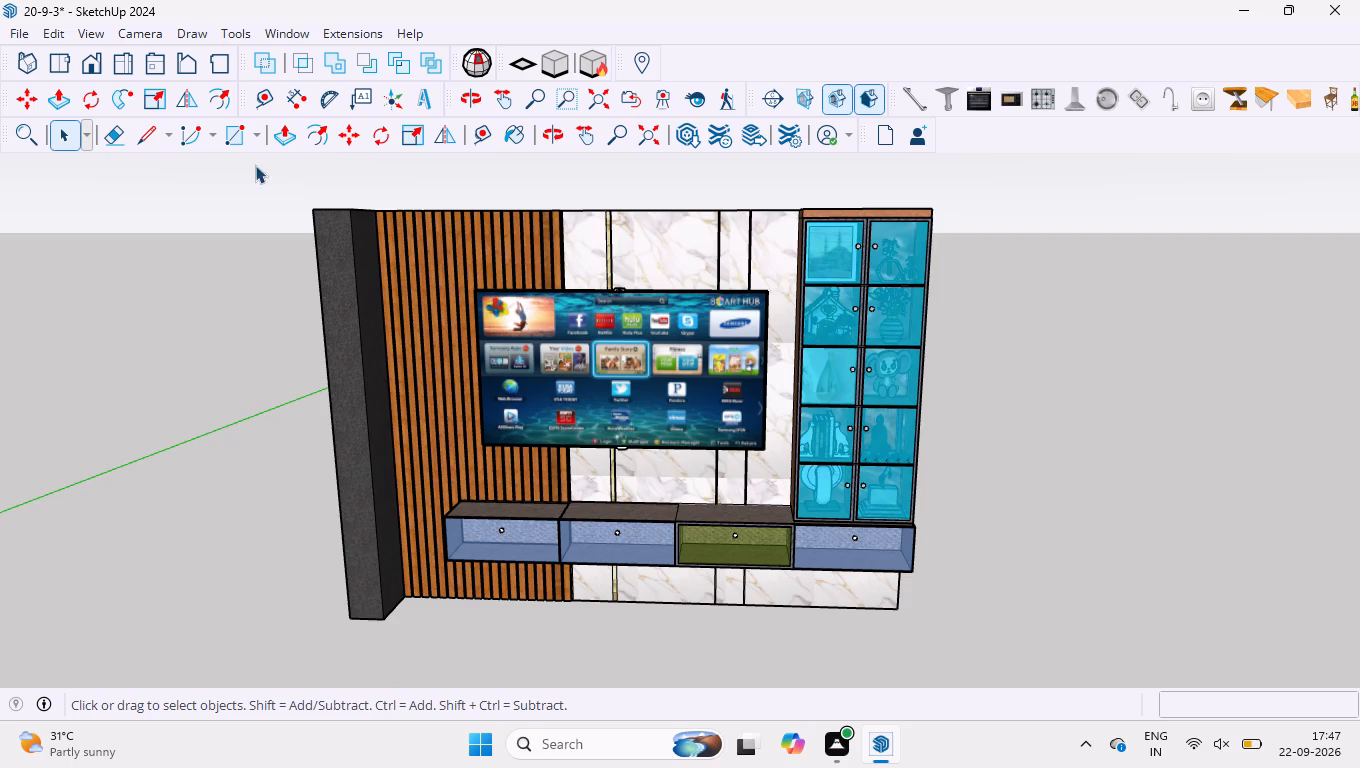
Inspect the wall unit from above and examine the wooden slats and their gaps beside the dark side wall.
middle_click_drag(382, 174, 459, 570)
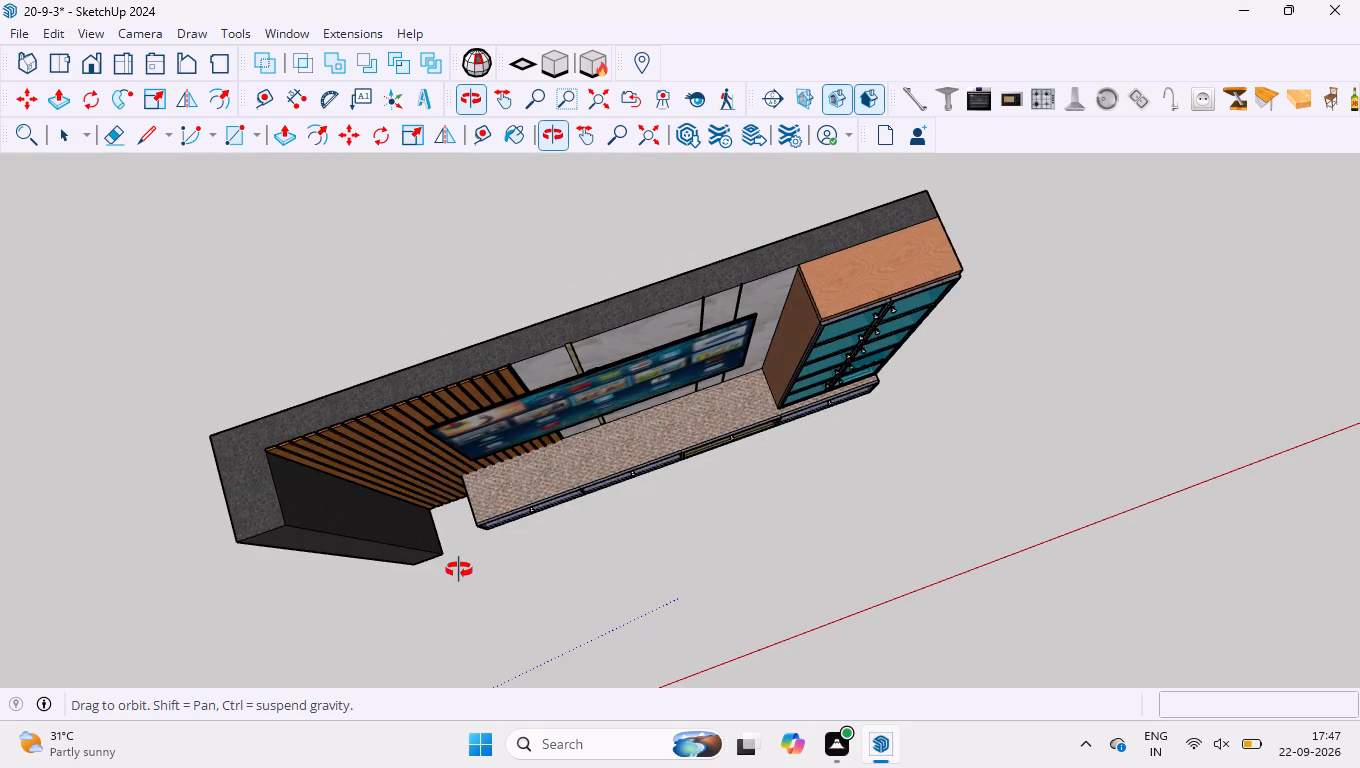
middle_click_drag(459, 570, 388, 298)
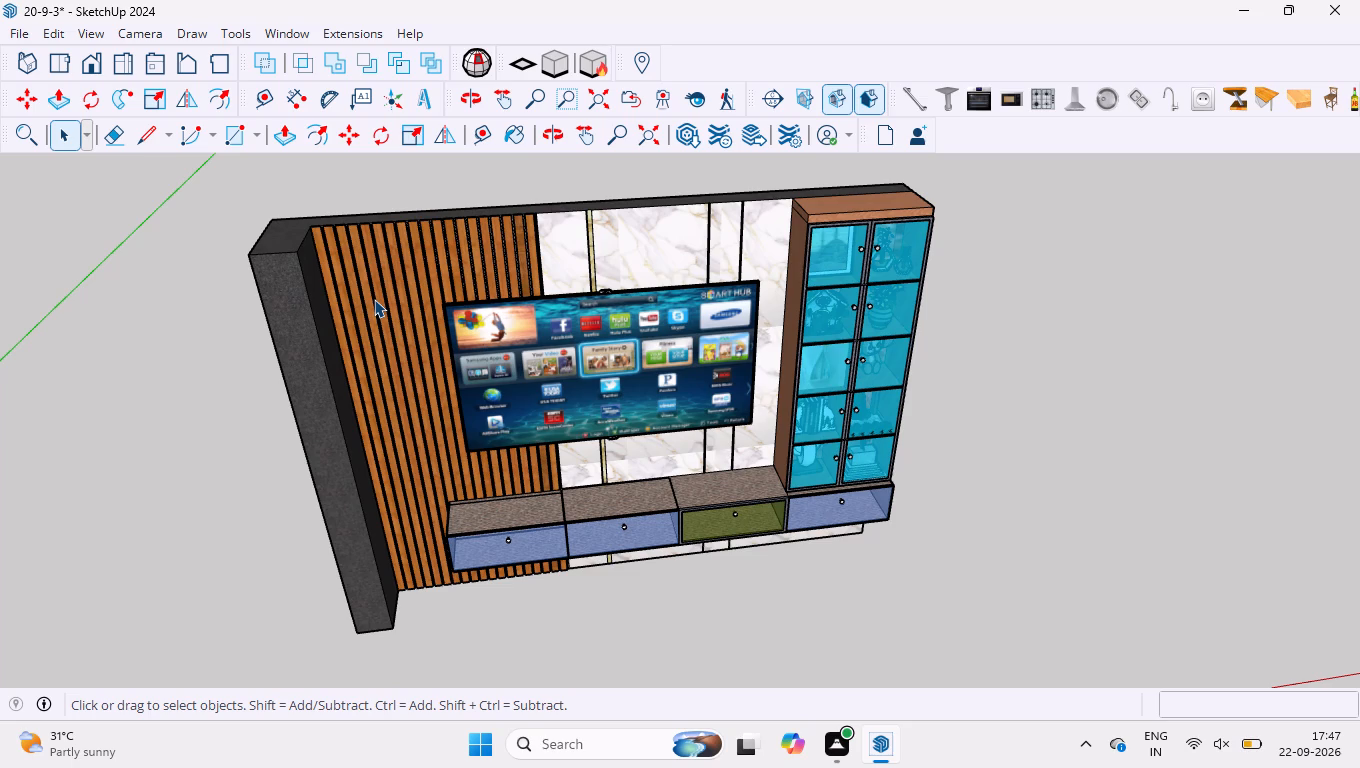
scroll(251, 313, "up", 1)
scroll(496, 267, "up", 5)
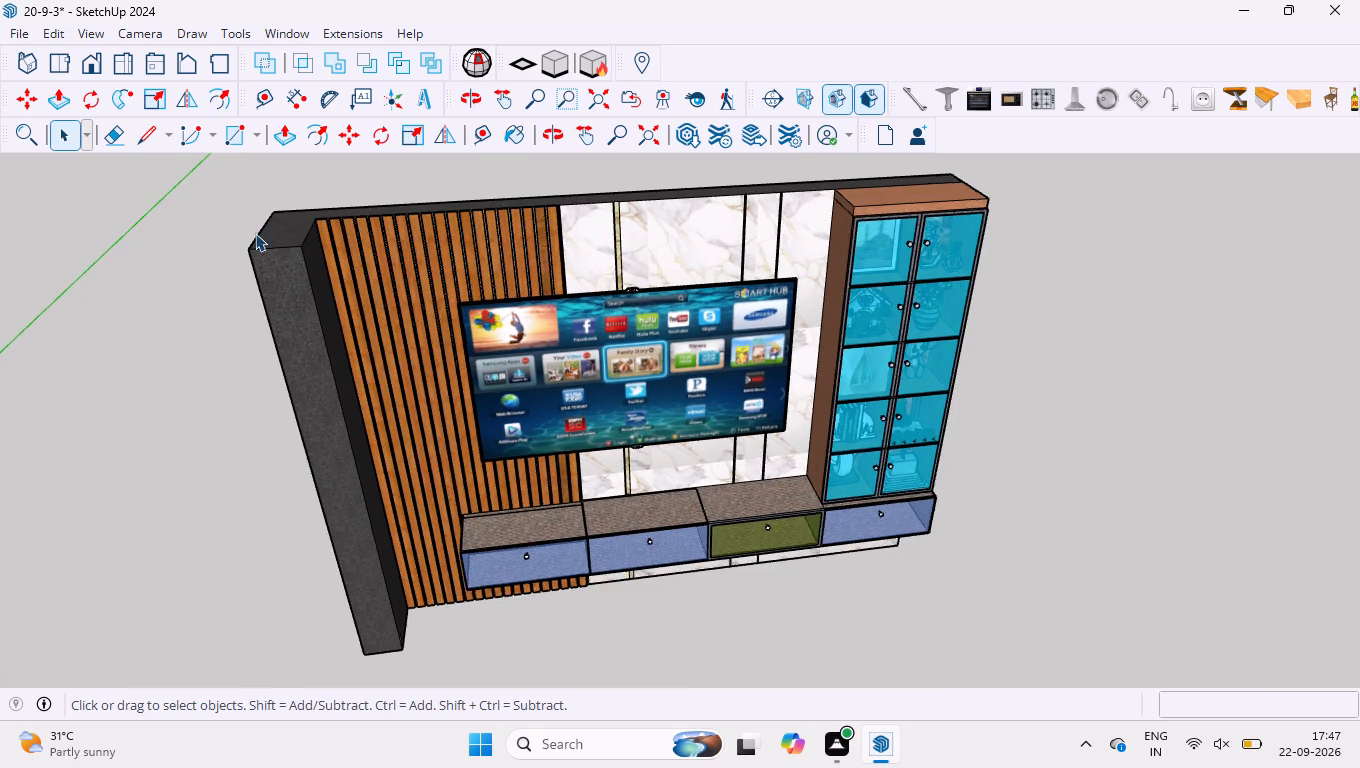
scroll(312, 224, "up", 18)
scroll(302, 269, "up", 6)
middle_click_drag(263, 307, 174, 349)
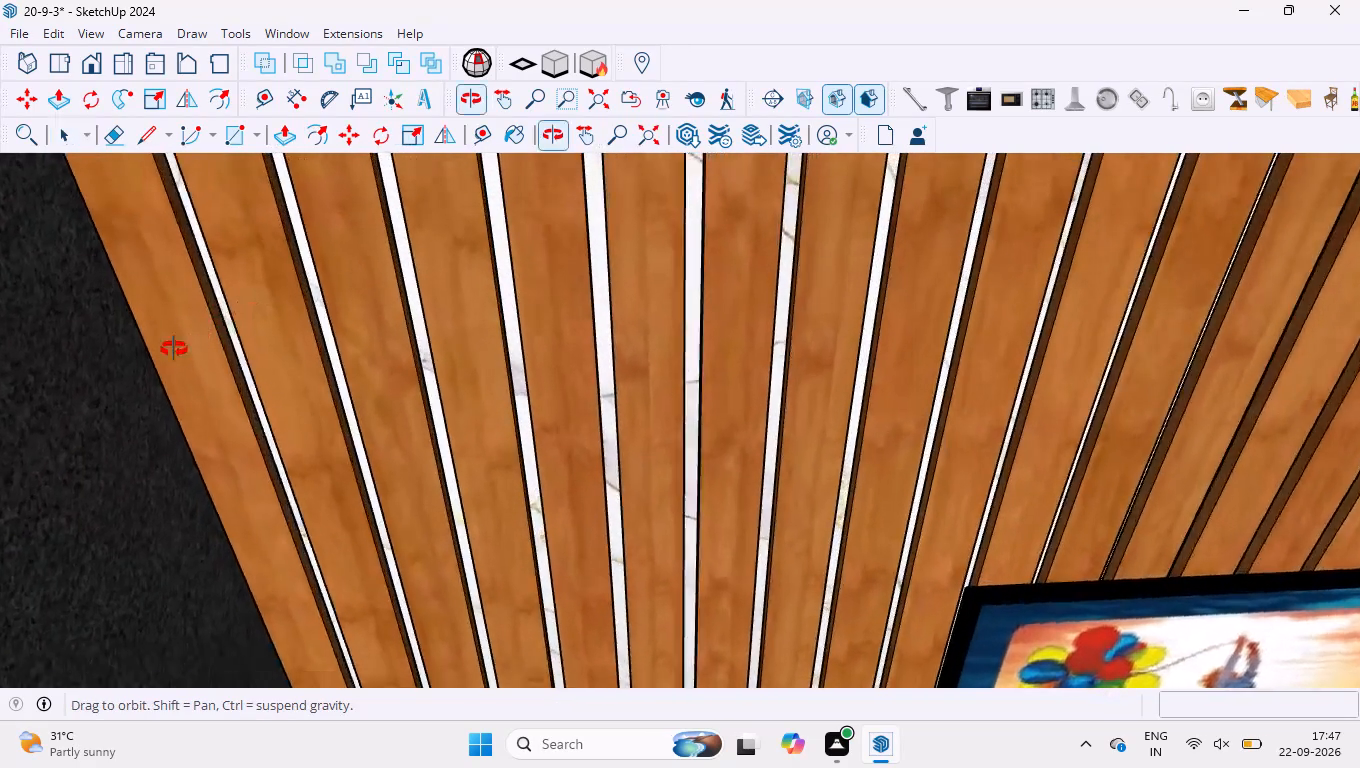
middle_click_drag(174, 349, 530, 317)
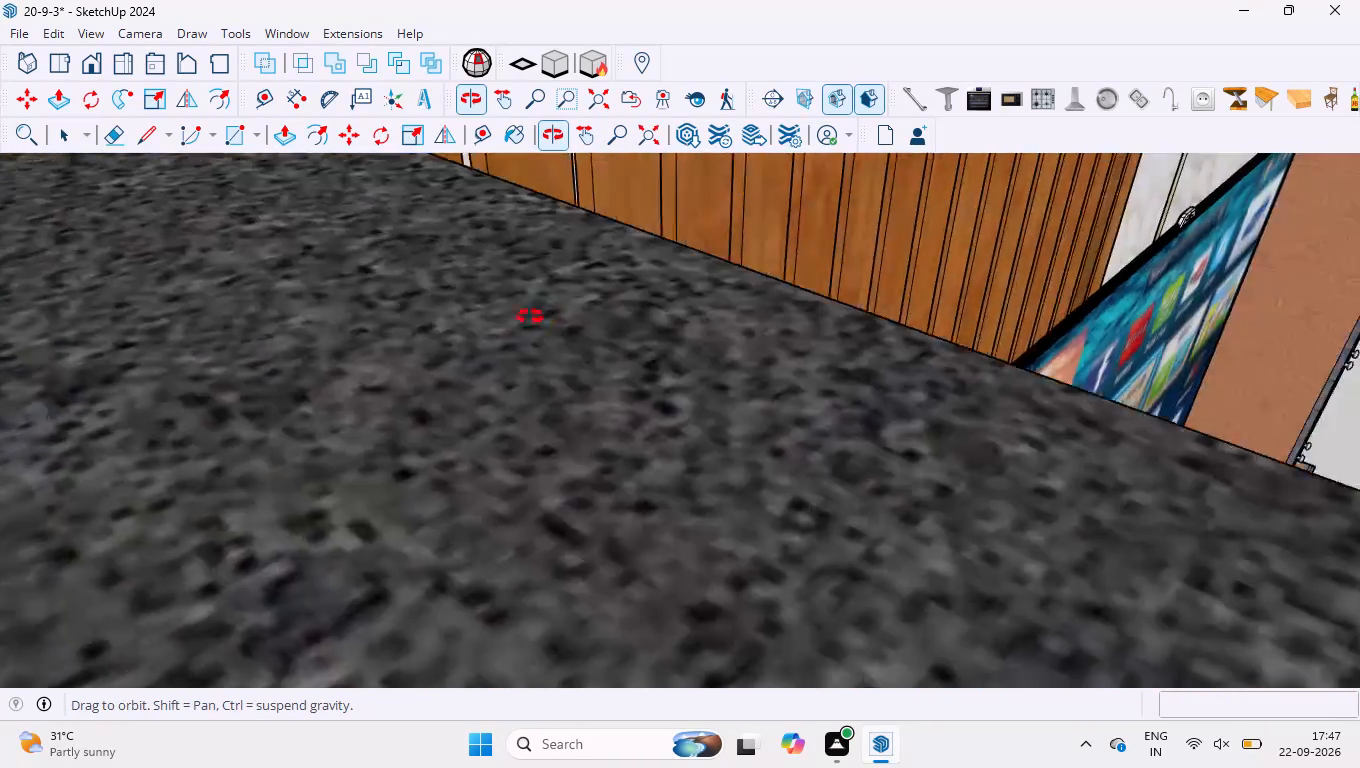
middle_click_drag(530, 317, 333, 320)
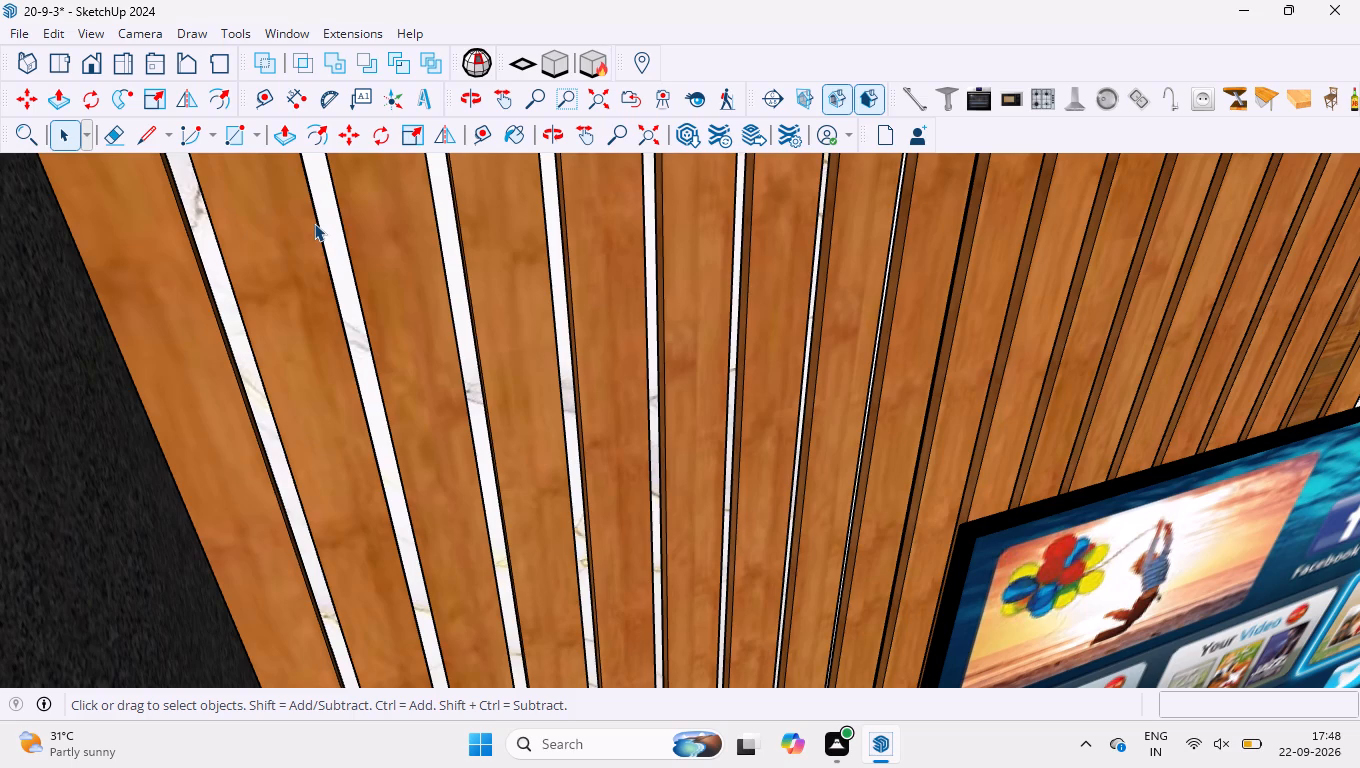
scroll(382, 479, "down", 3)
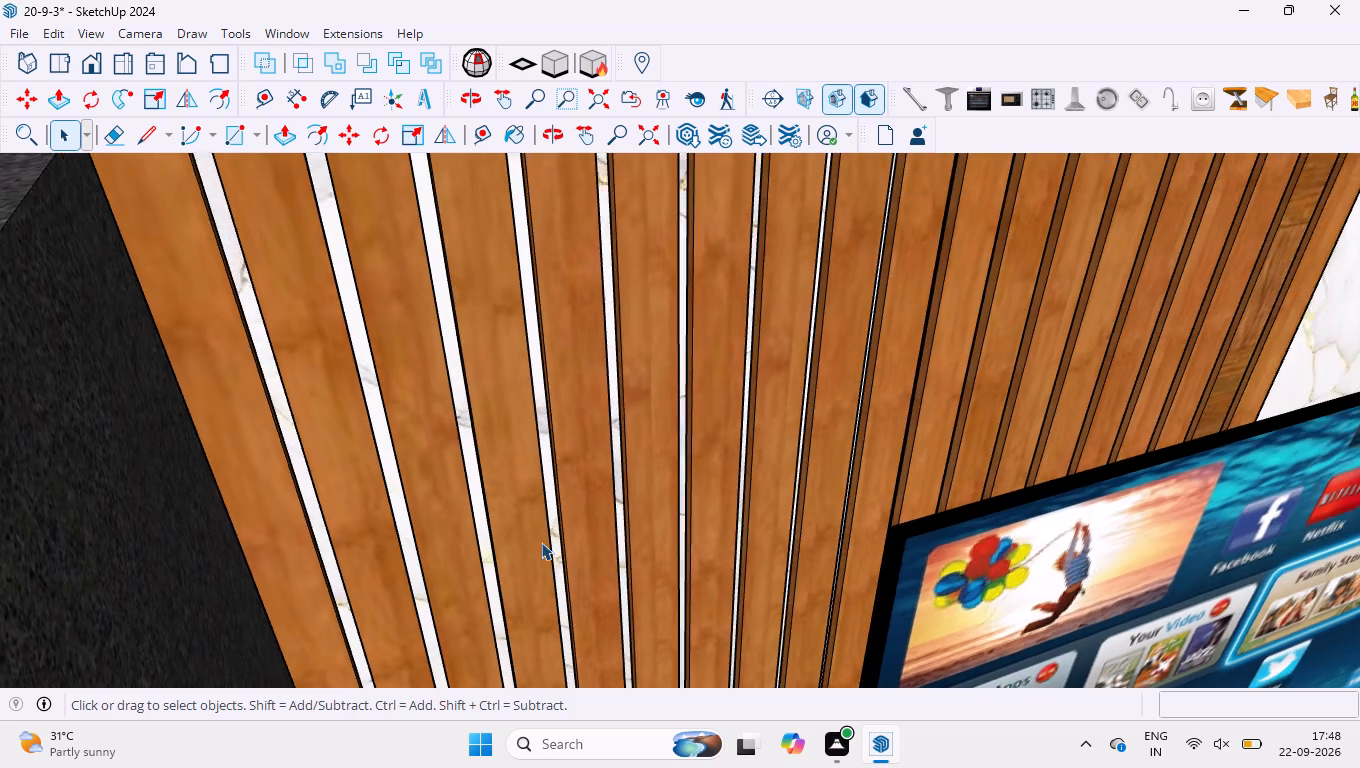
scroll(541, 542, "down", 18)
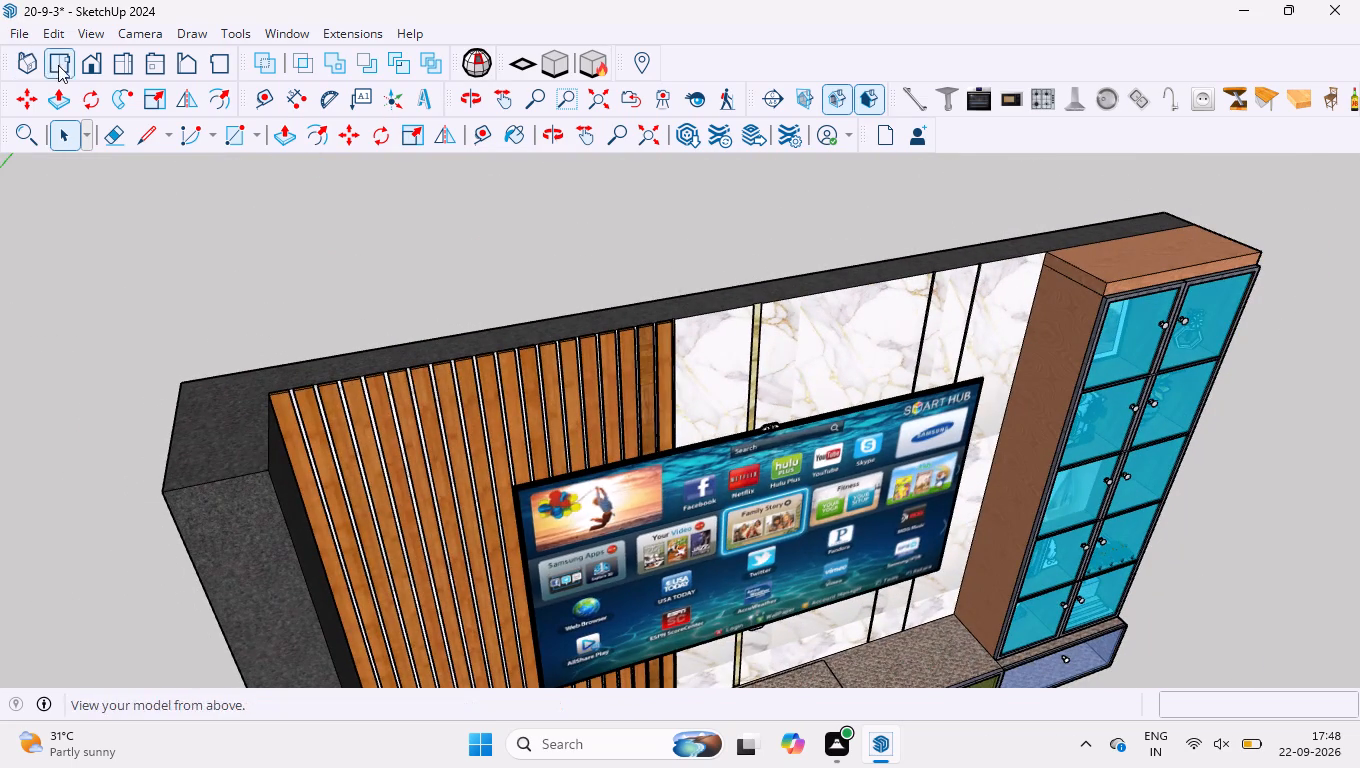
Switch to the standard front view and frame the complete TV wall unit.
left_click(81, 66)
scroll(393, 306, "down", 8)
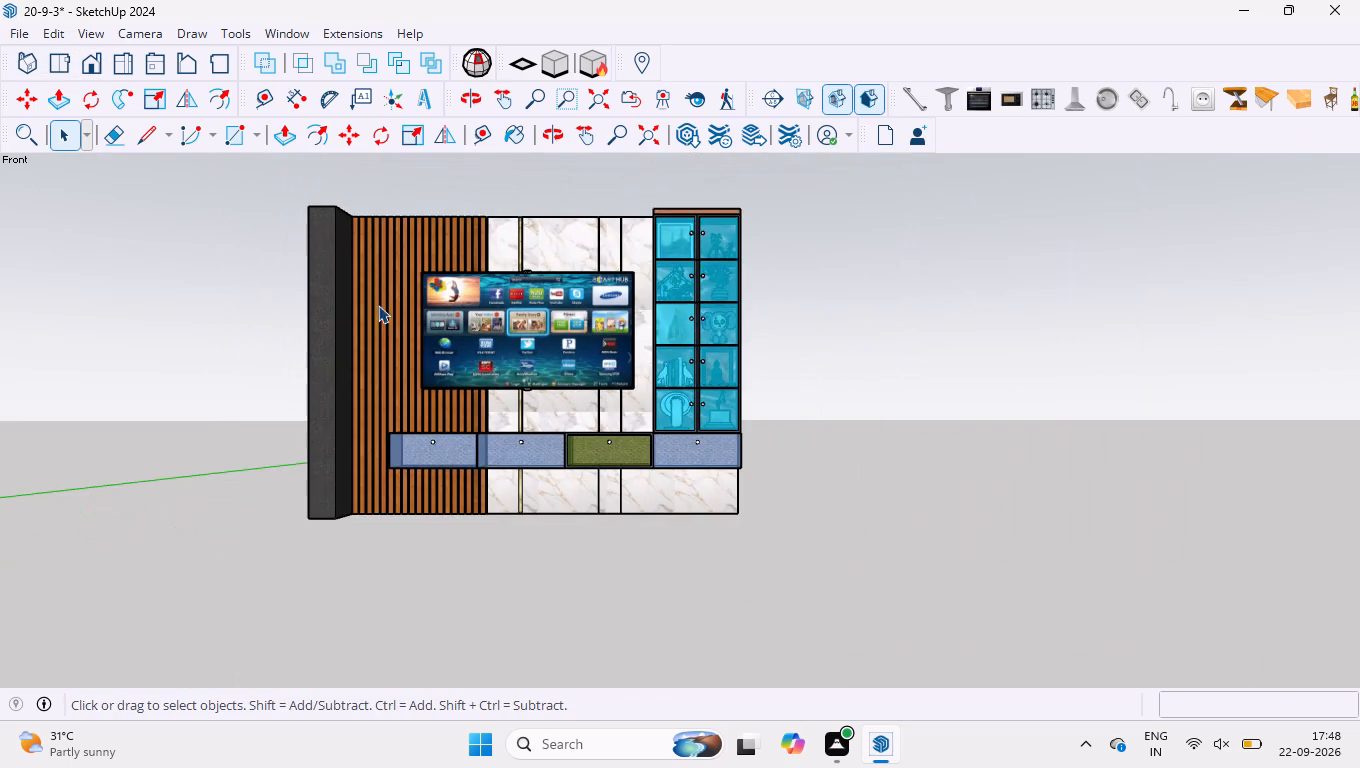
scroll(477, 372, "up", 2)
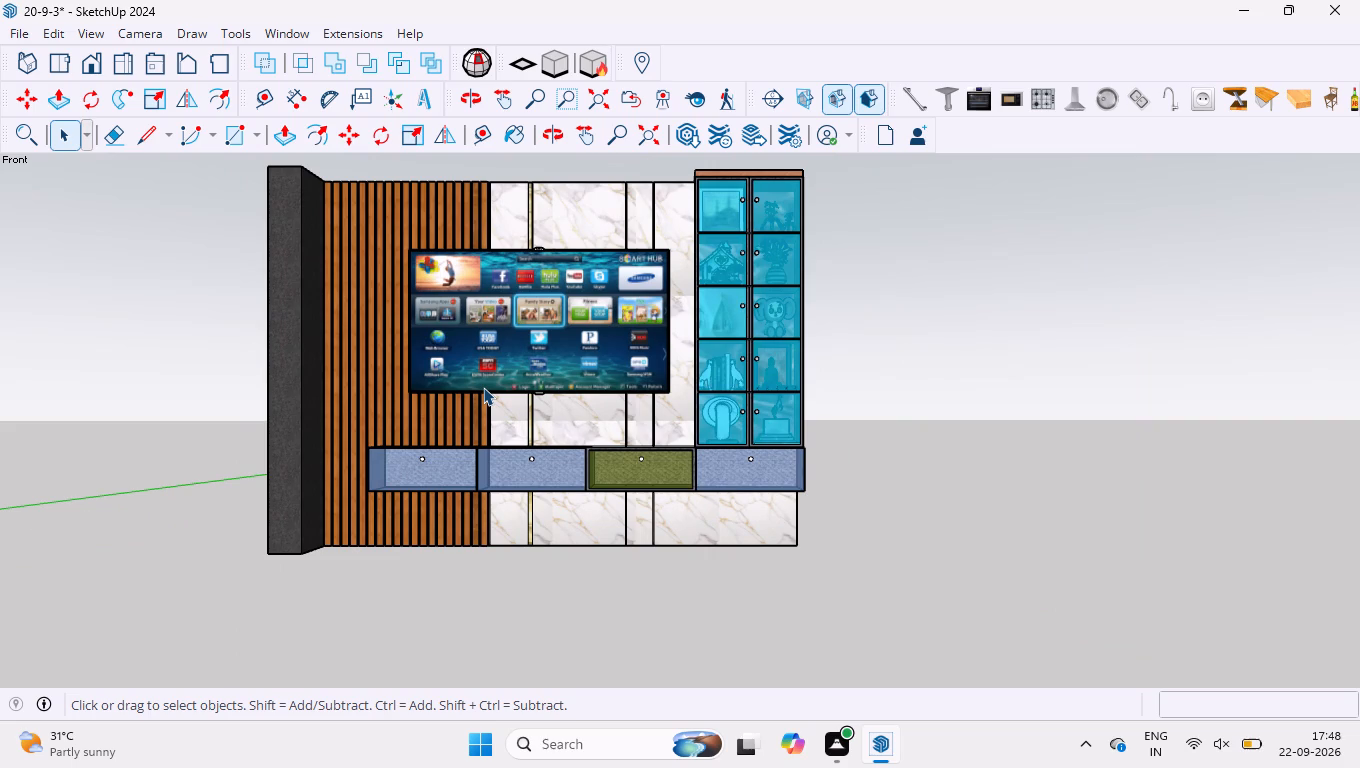
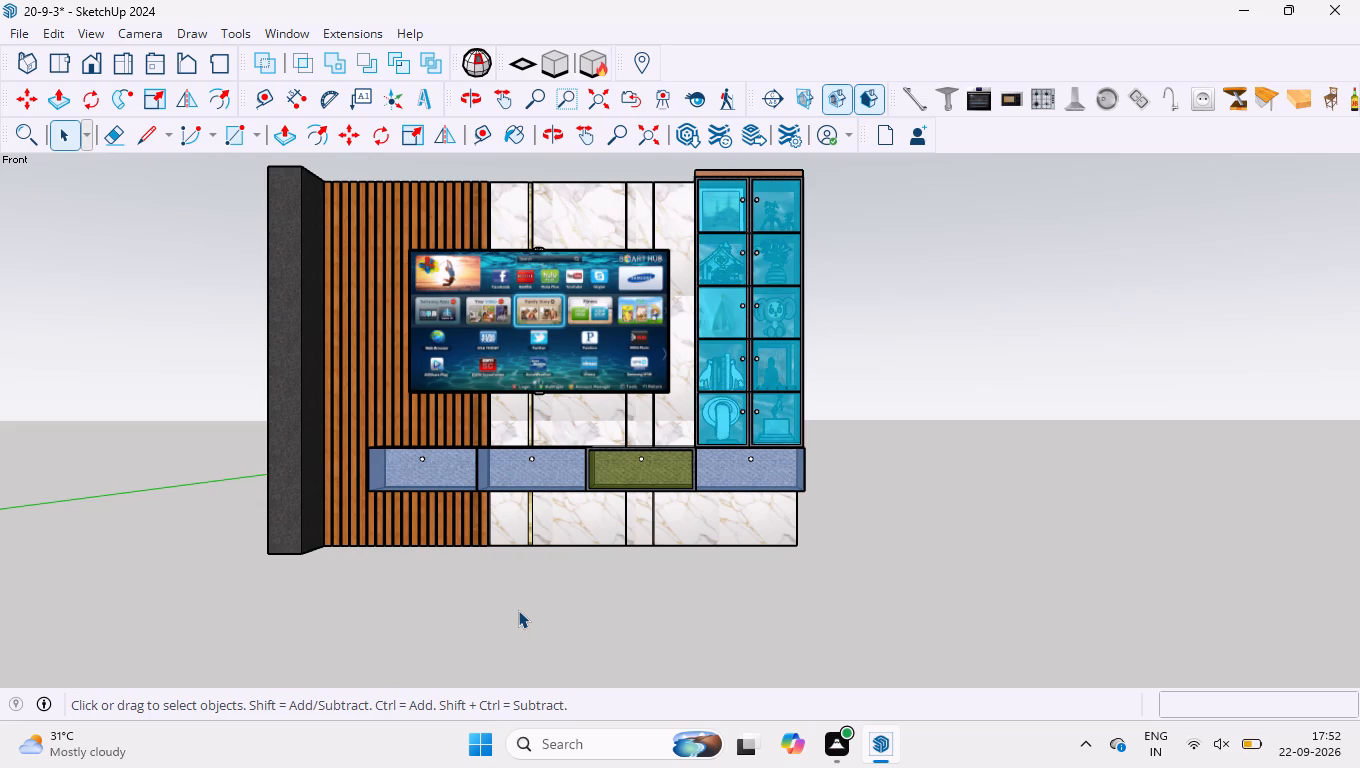
Hide the outer glass face of the display cabinet's top-left door, in front of the mosque picture.
left_click(514, 615)
scroll(847, 328, "down", 3)
scroll(739, 162, "up", 8)
scroll(780, 236, "up", 6)
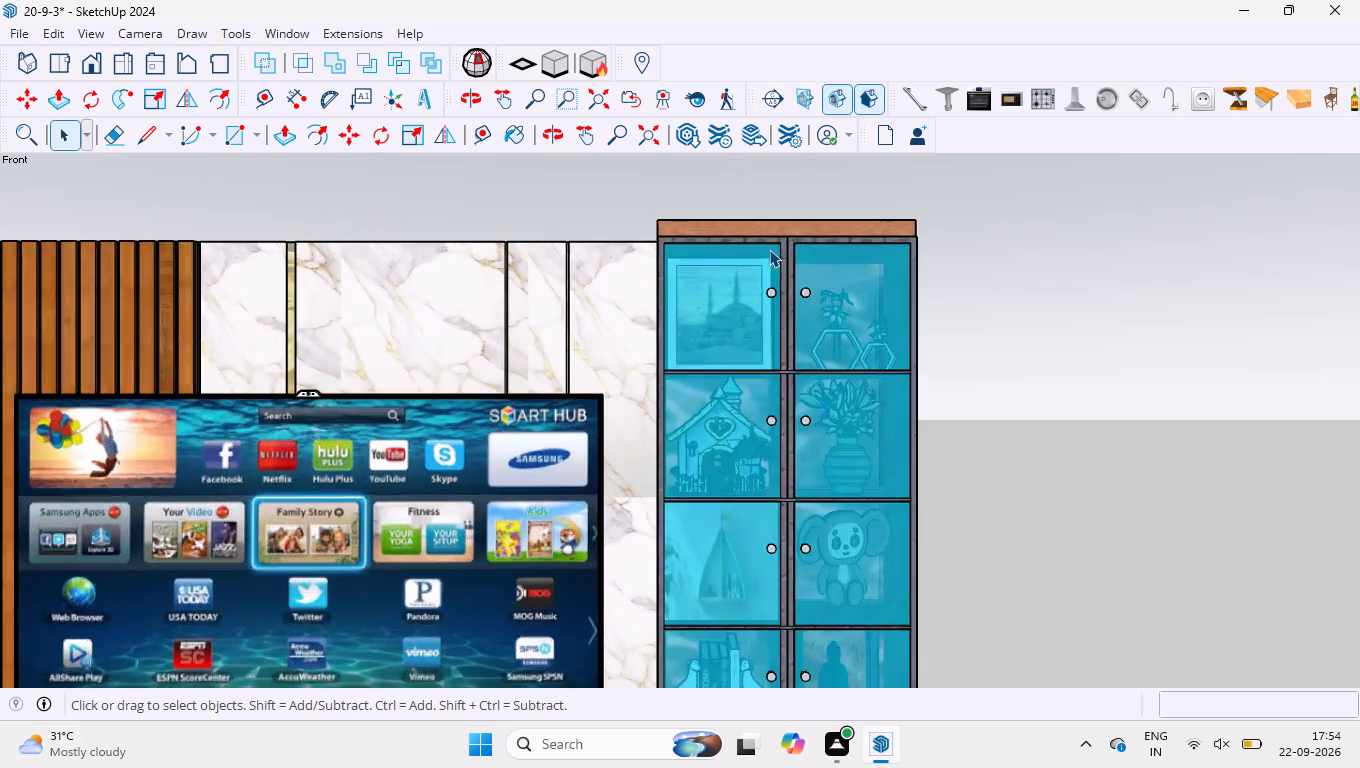
scroll(769, 249, "up", 8)
scroll(712, 318, "up", 4)
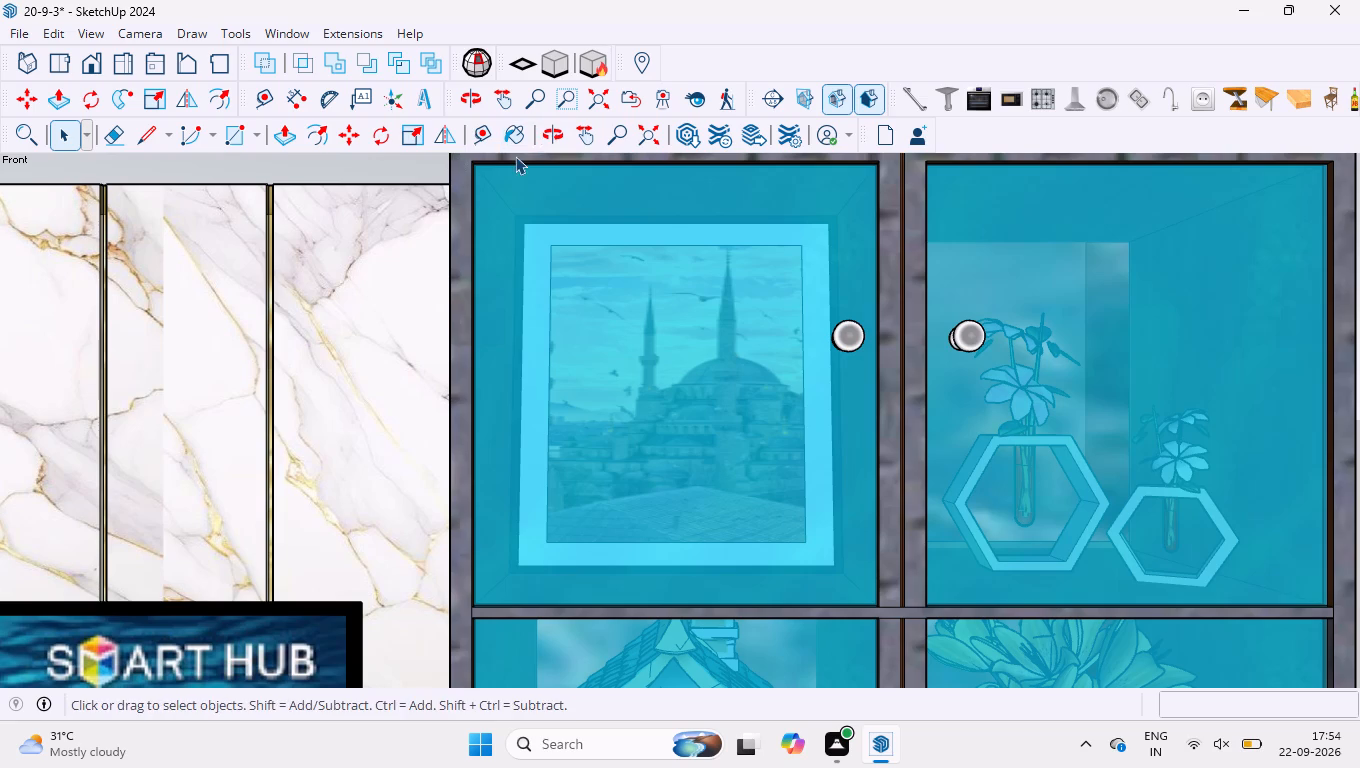
left_click(696, 415)
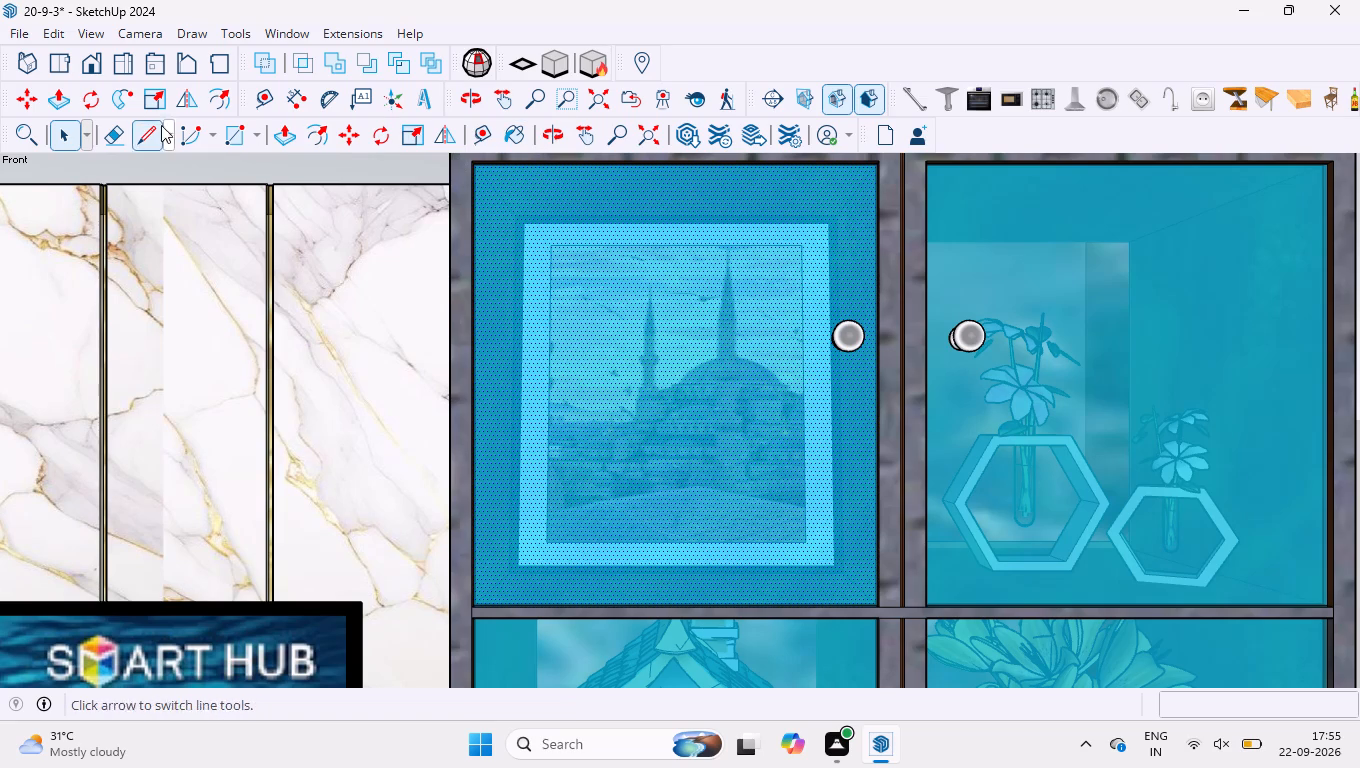
left_click(61, 35)
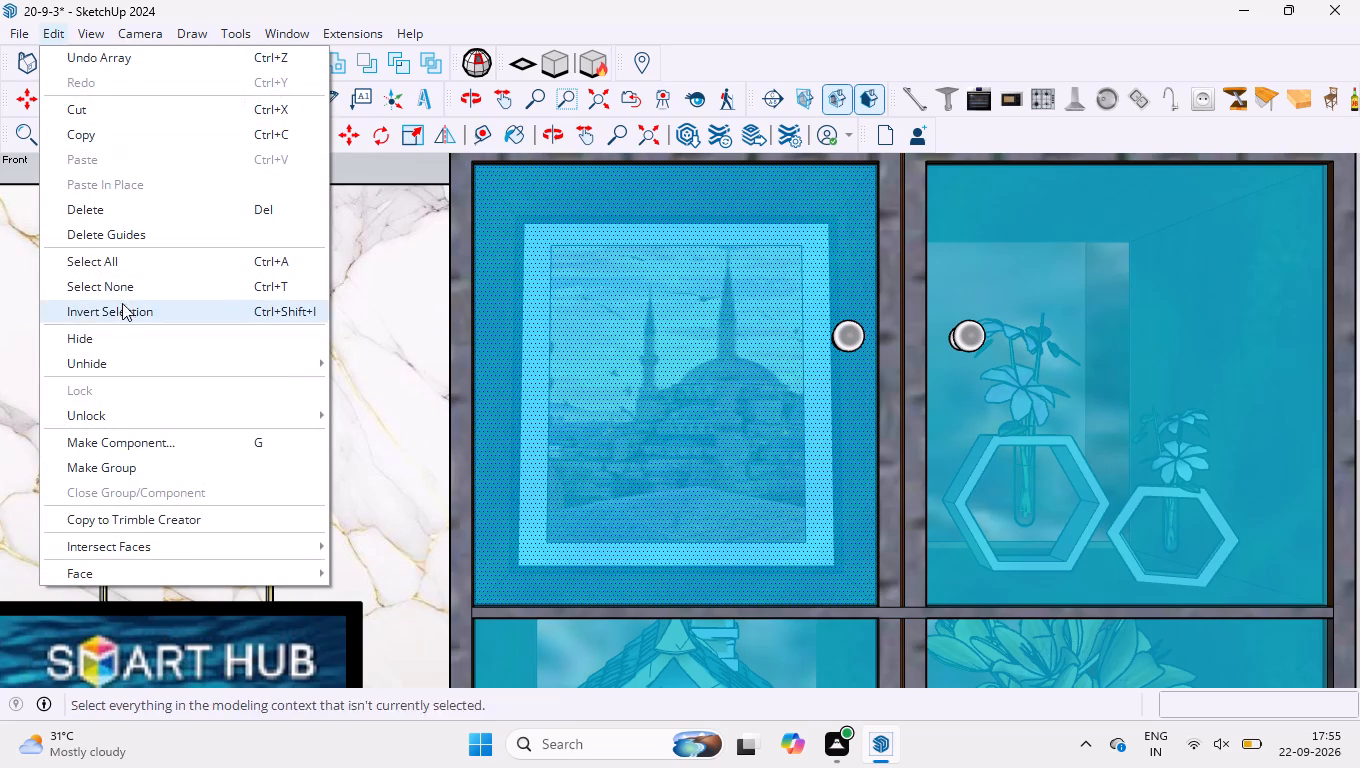
left_click(119, 334)
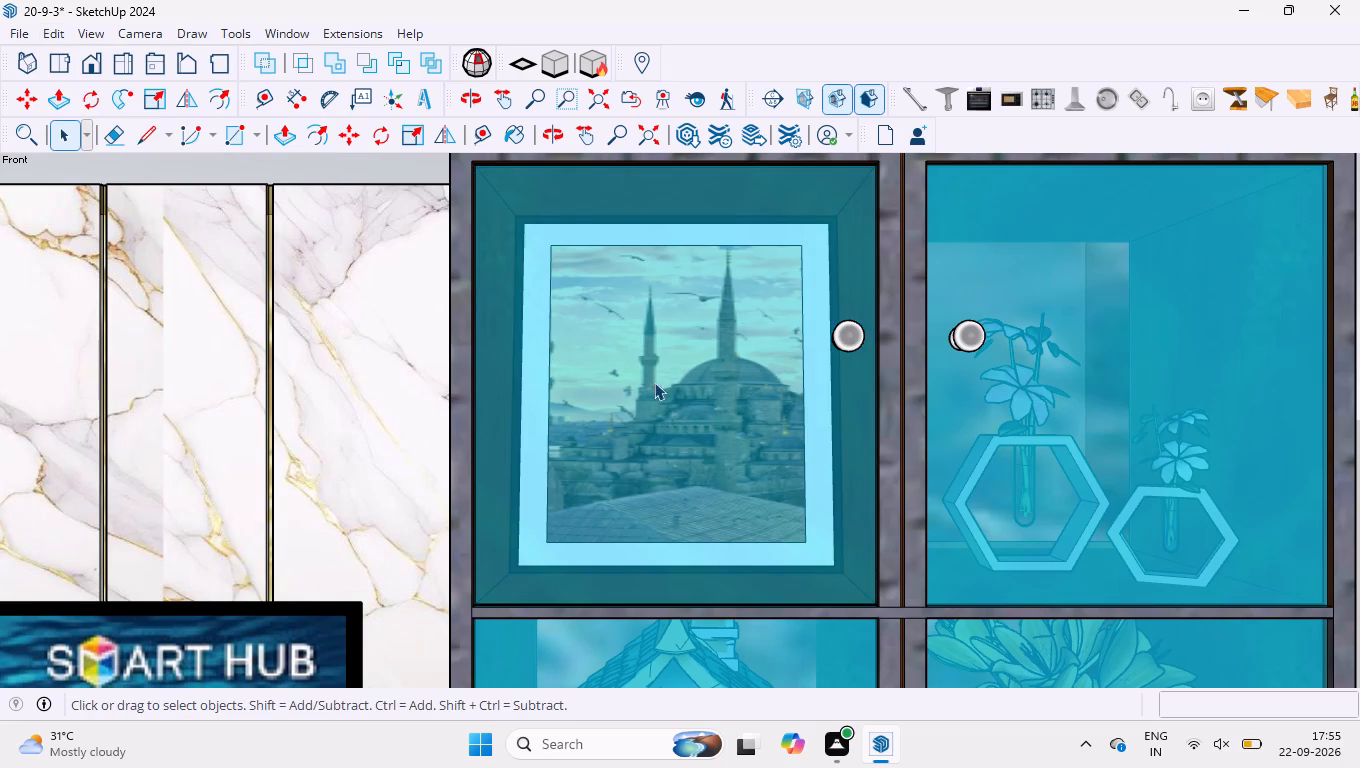
Paint the inner glass face of the top-left display compartment with Translucent Glass Blue from Glass and Mirrors.
left_click(518, 134)
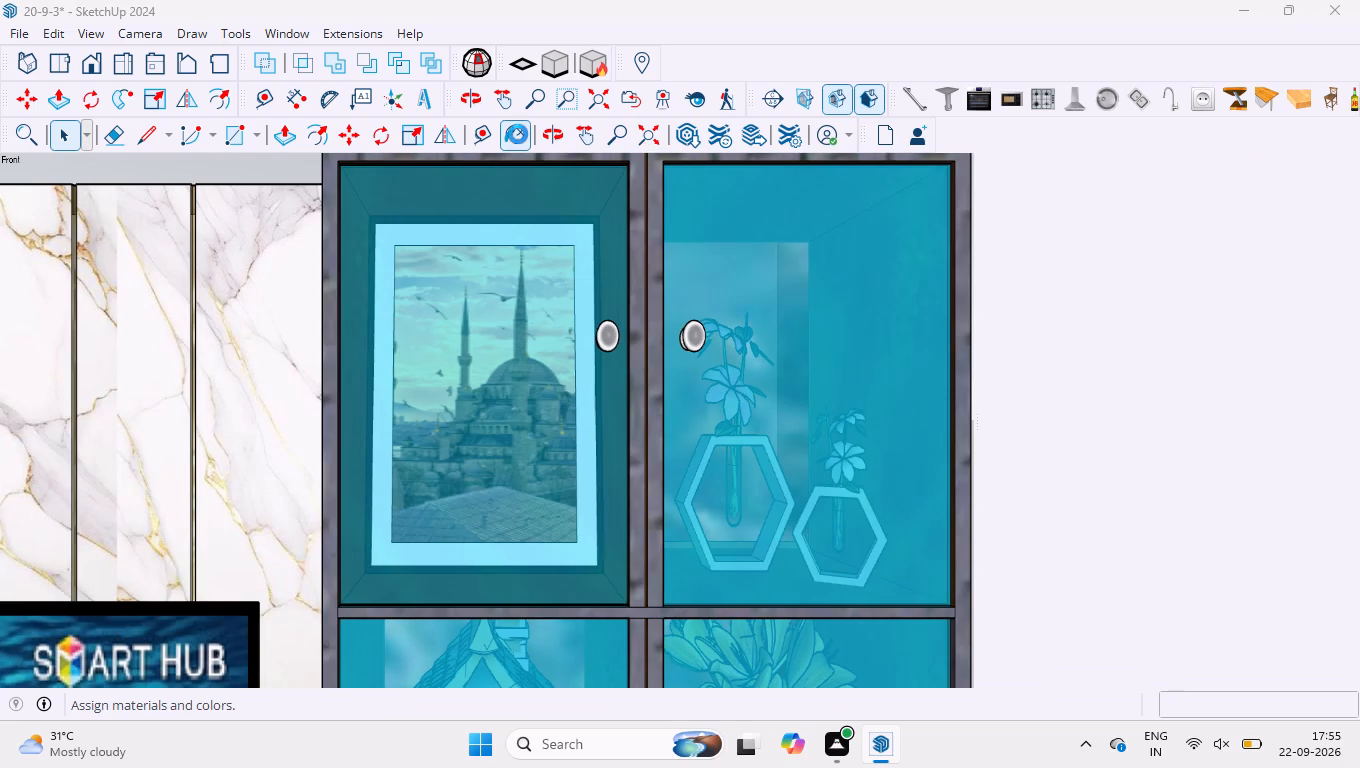
scroll(1080, 249, "up", 4)
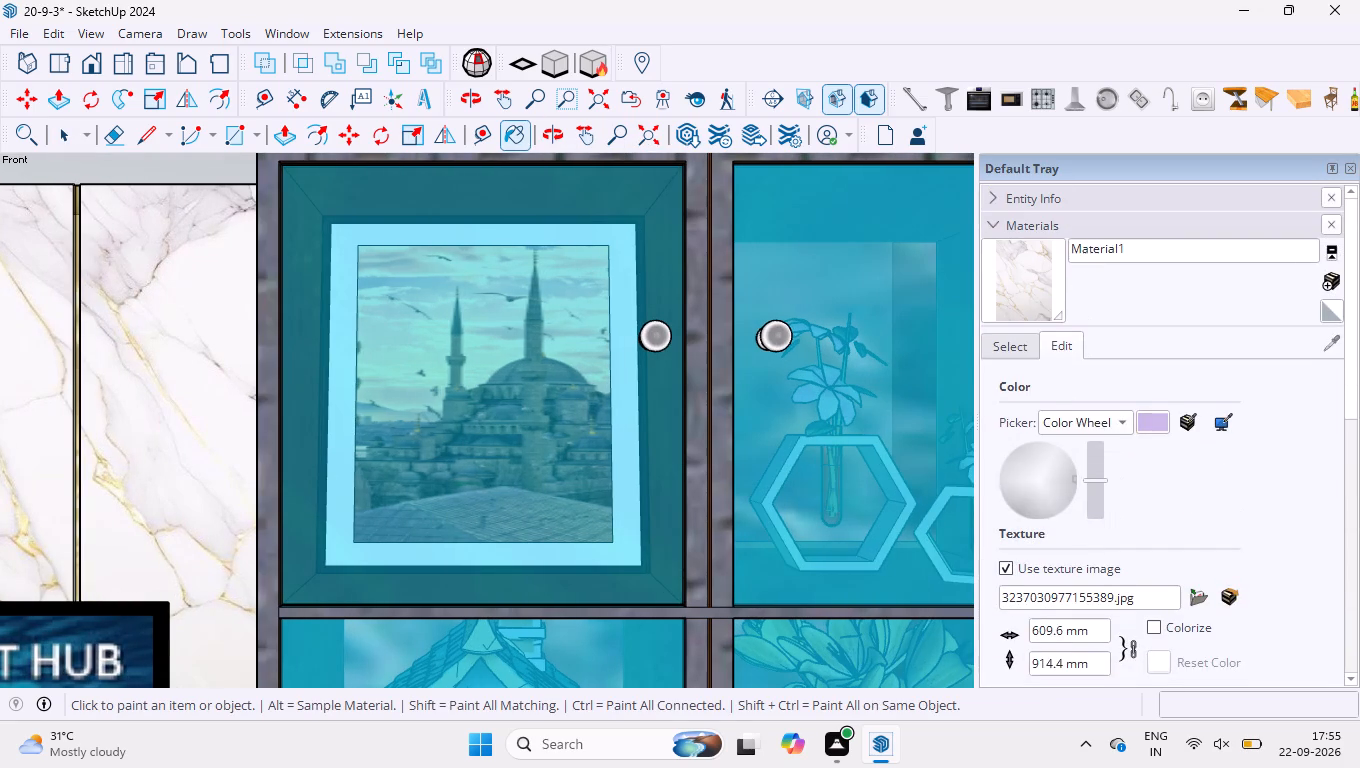
scroll(1102, 267, "up", 4)
left_click(1015, 347)
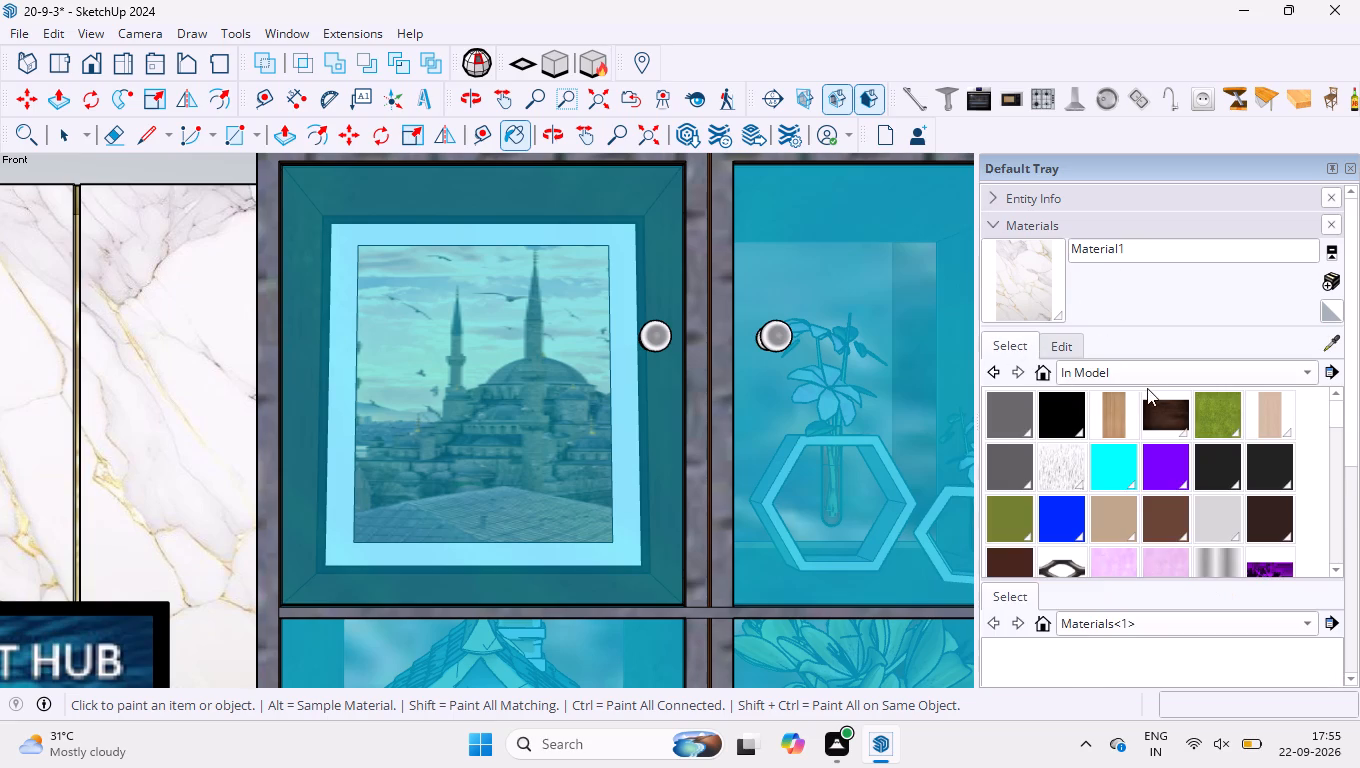
left_click(1146, 375)
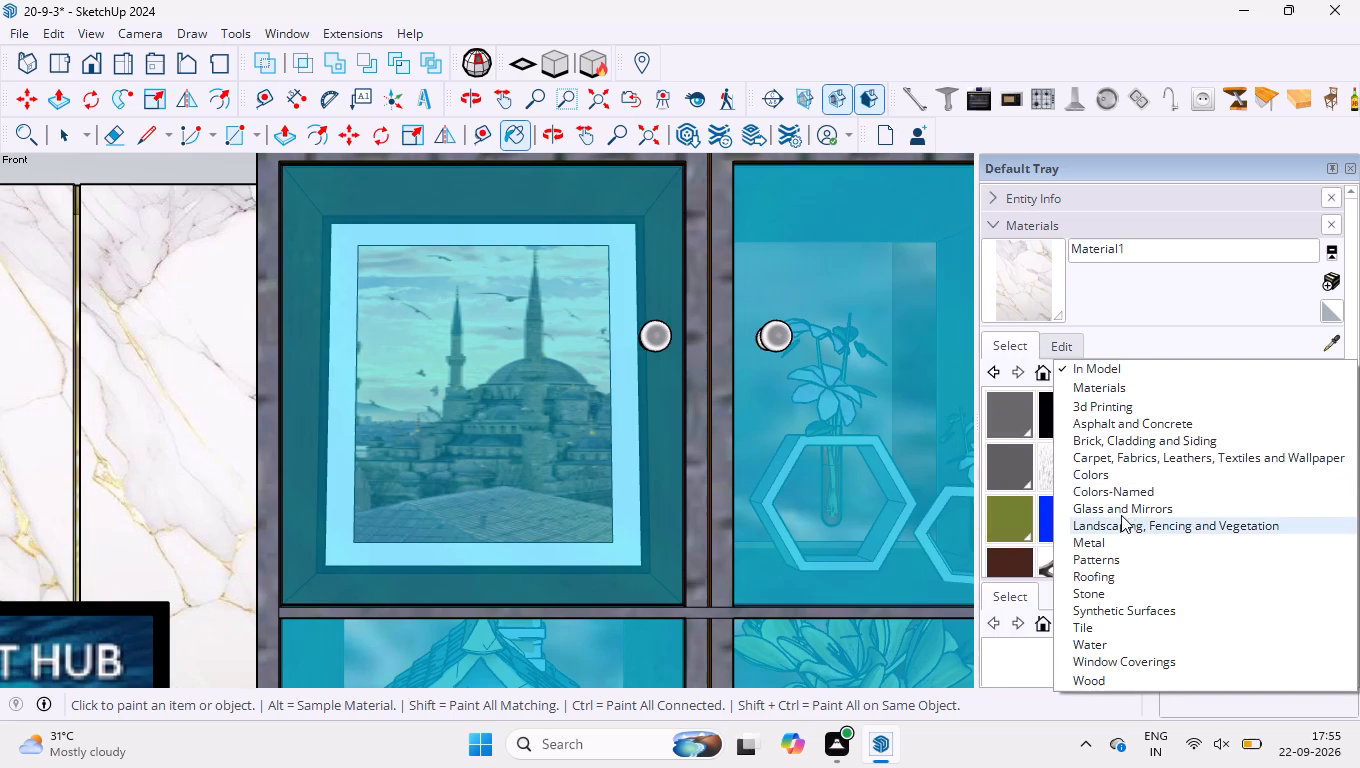
left_click(1121, 511)
left_click(1165, 421)
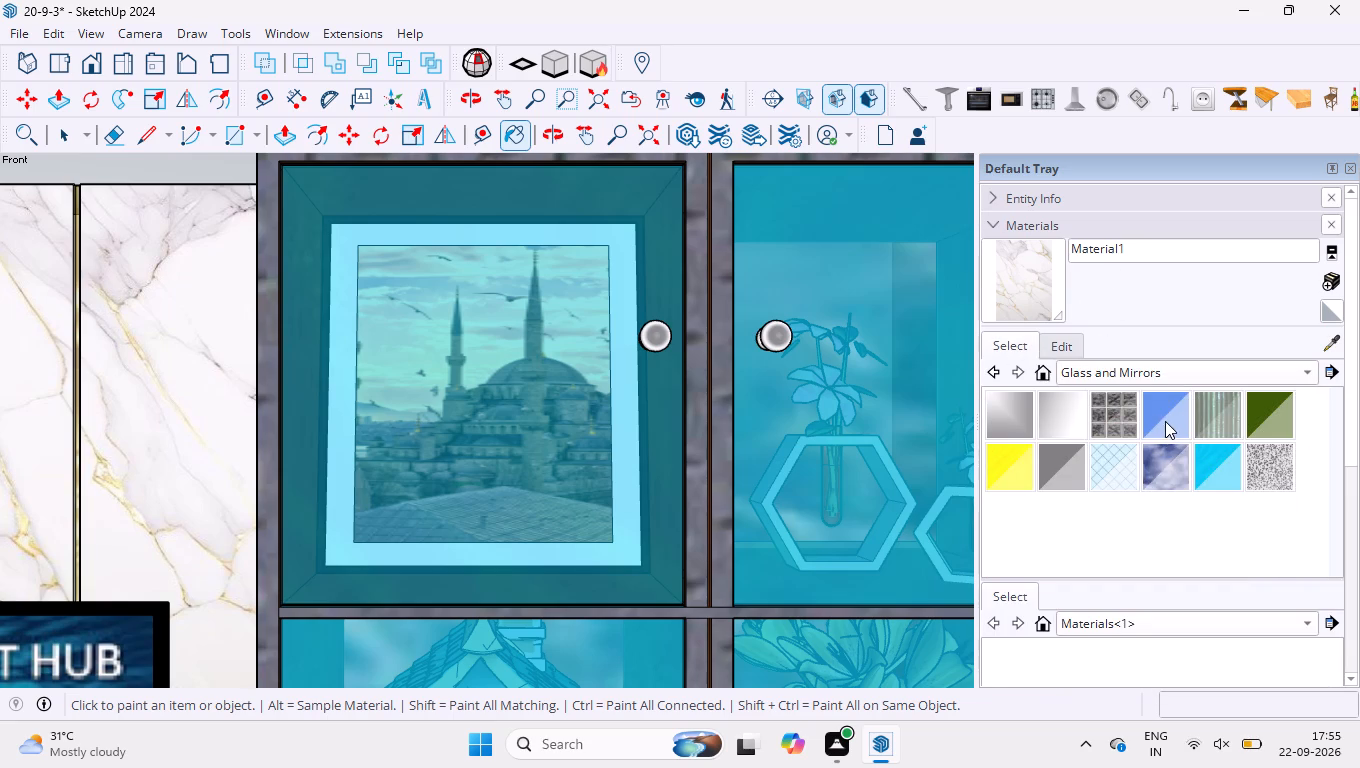
left_click(568, 459)
scroll(573, 460, "down", 4)
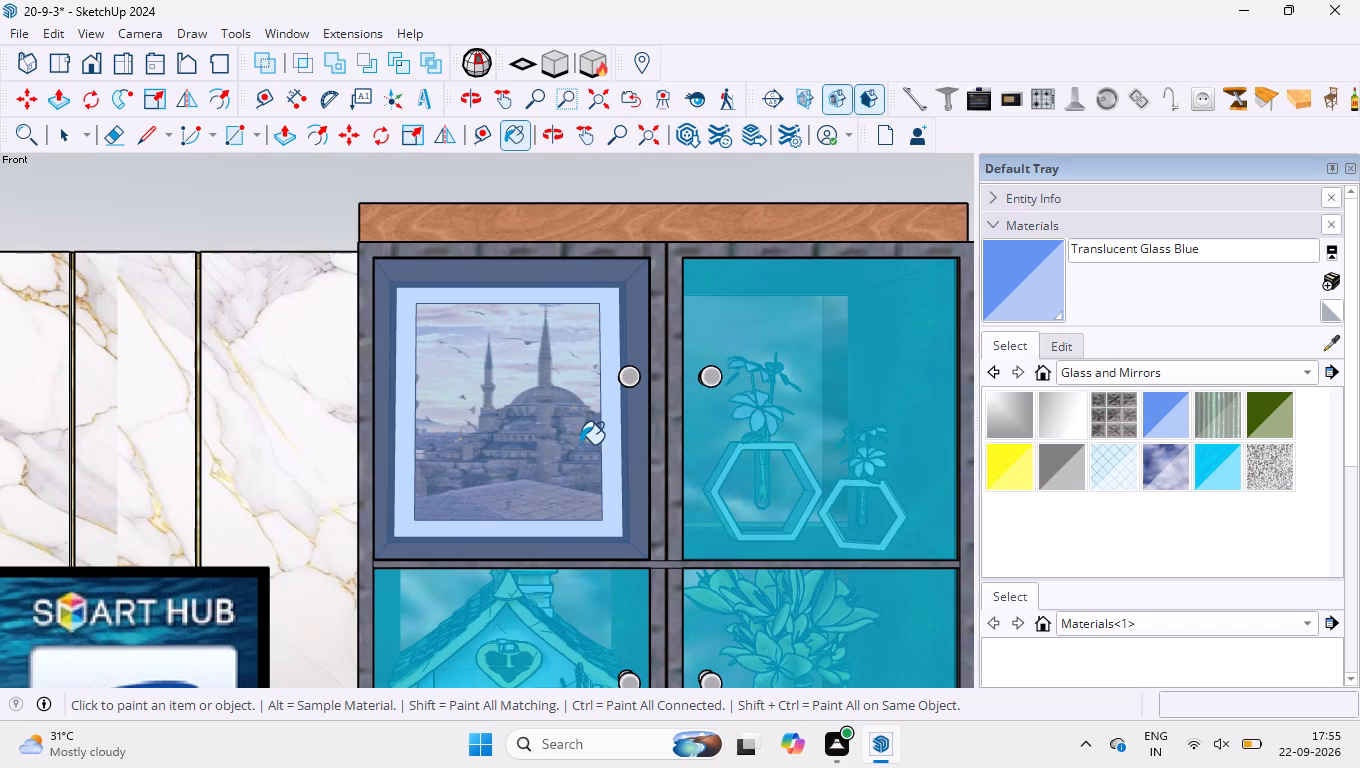
Unhide all hidden geometry to restore the top-left door's outer glass.
key("space")
left_click(53, 38)
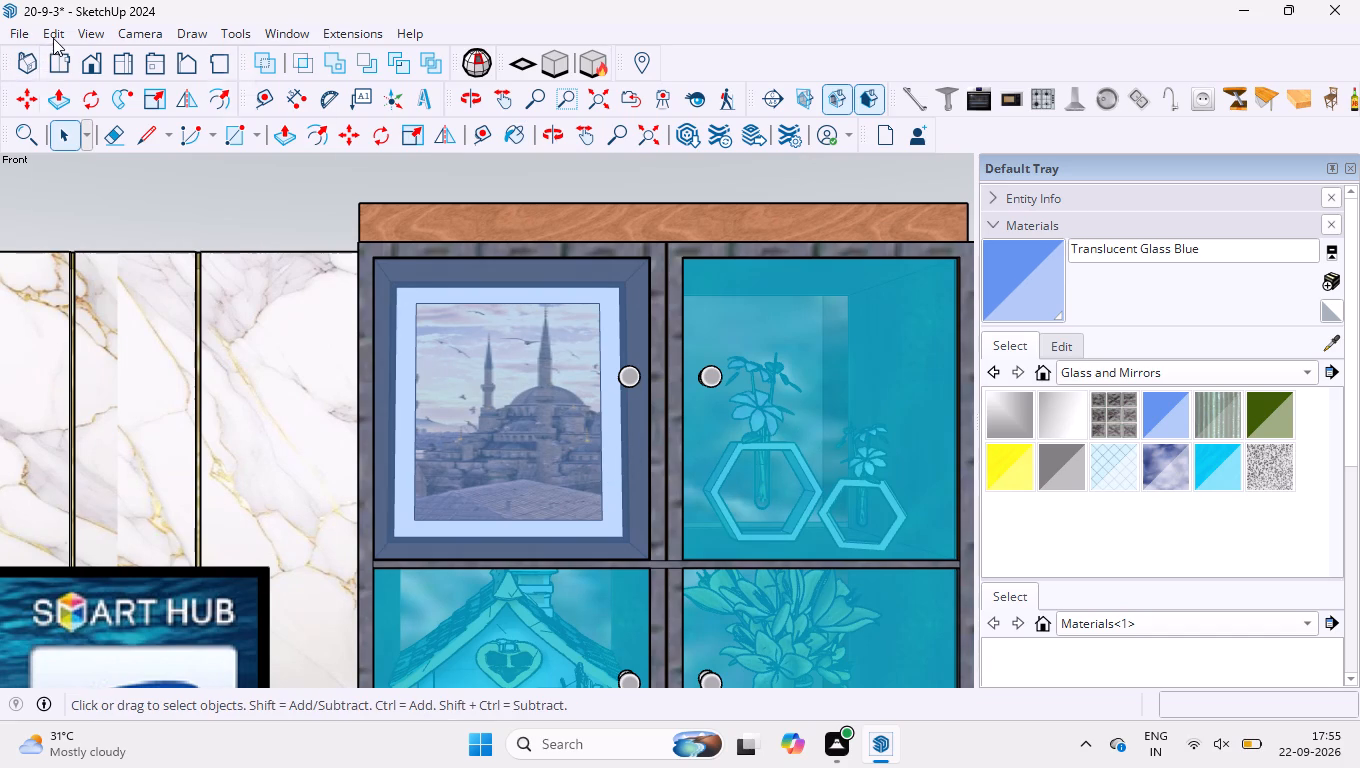
left_click(125, 362)
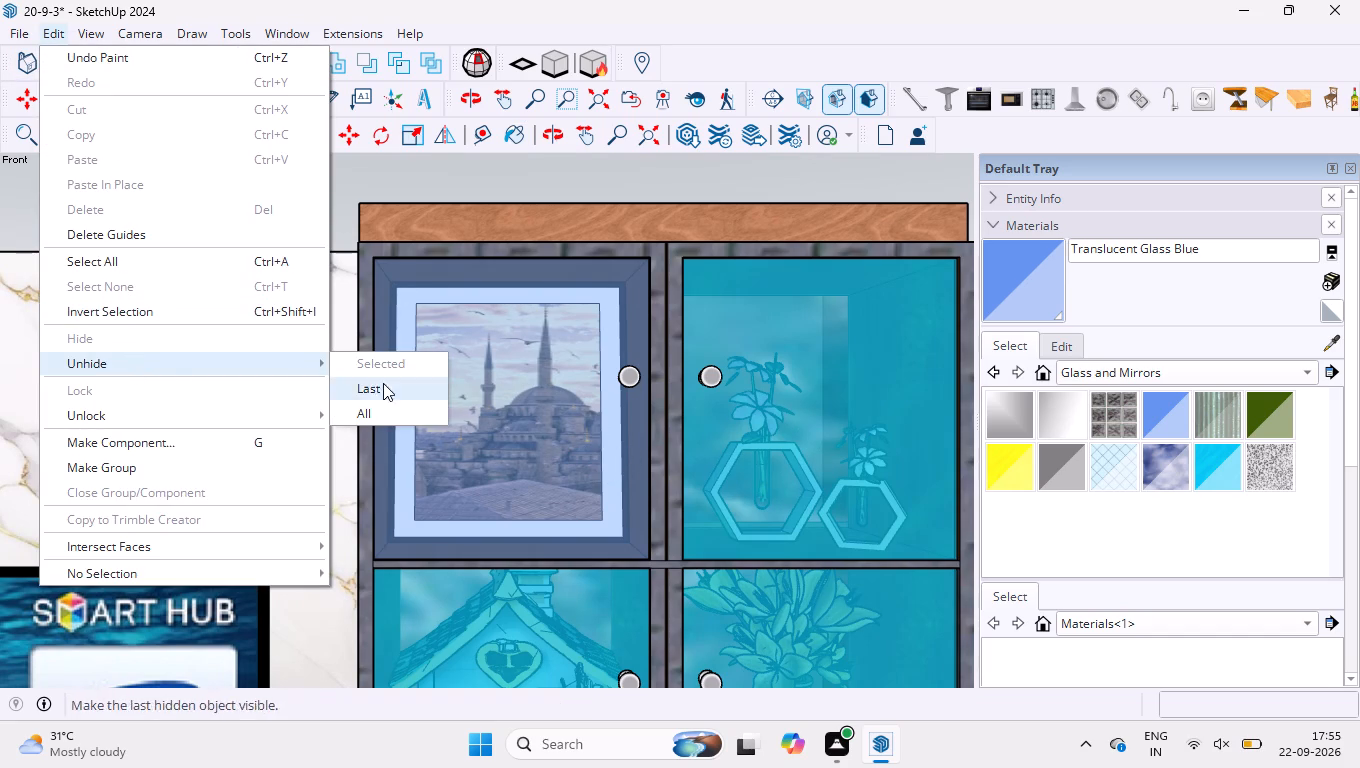
left_click(380, 413)
Paint the outer glass faces of the display cabinet's two top doors with Translucent Glass Blue.
left_click(1155, 405)
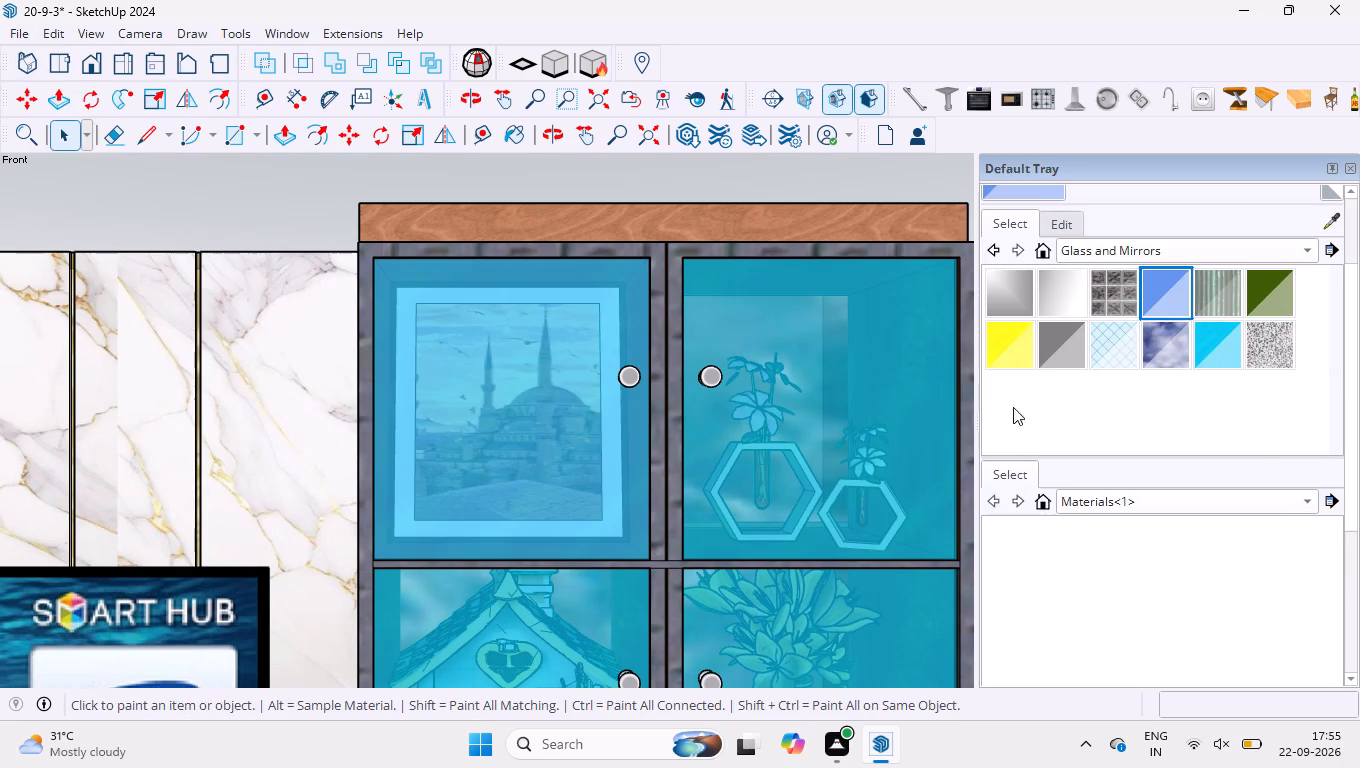
left_click(550, 440)
scroll(573, 223, "down", 5)
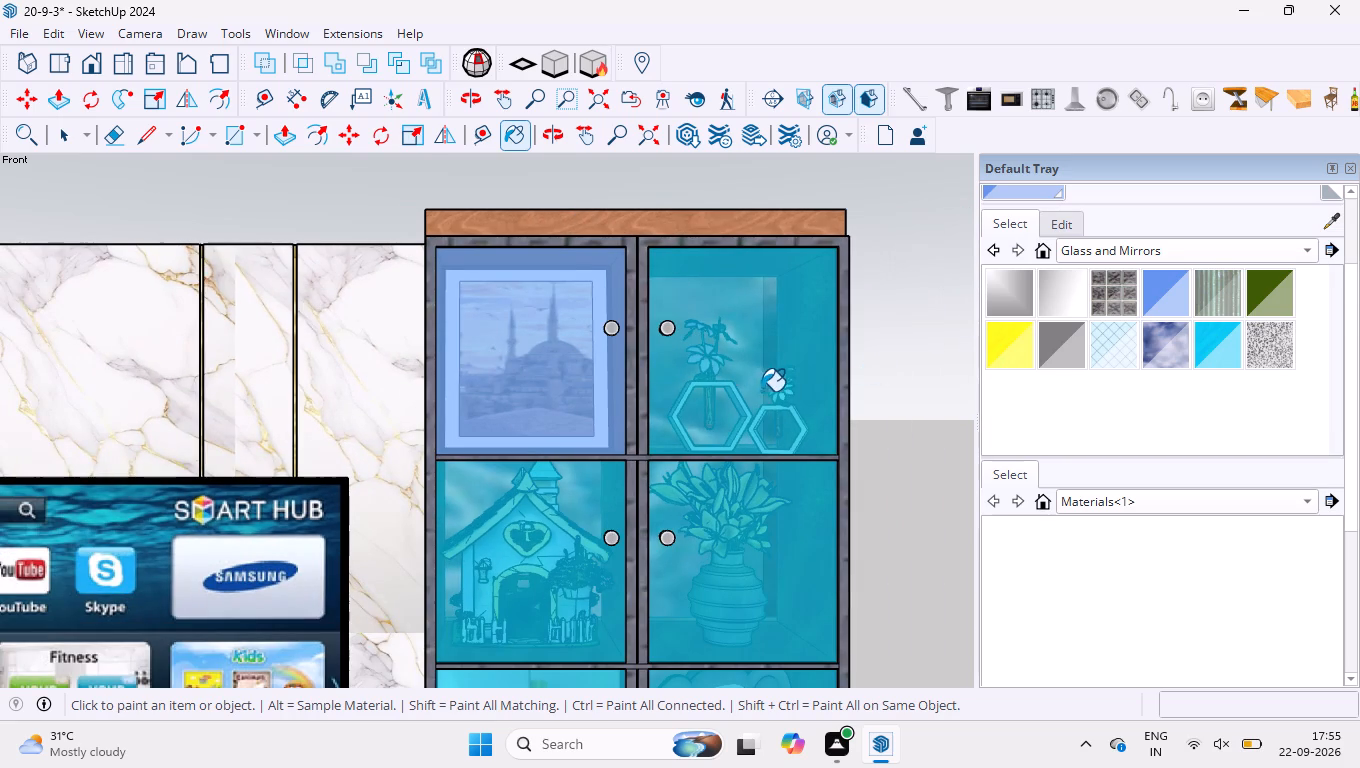
scroll(740, 350, "up", 3)
scroll(630, 329, "up", 4)
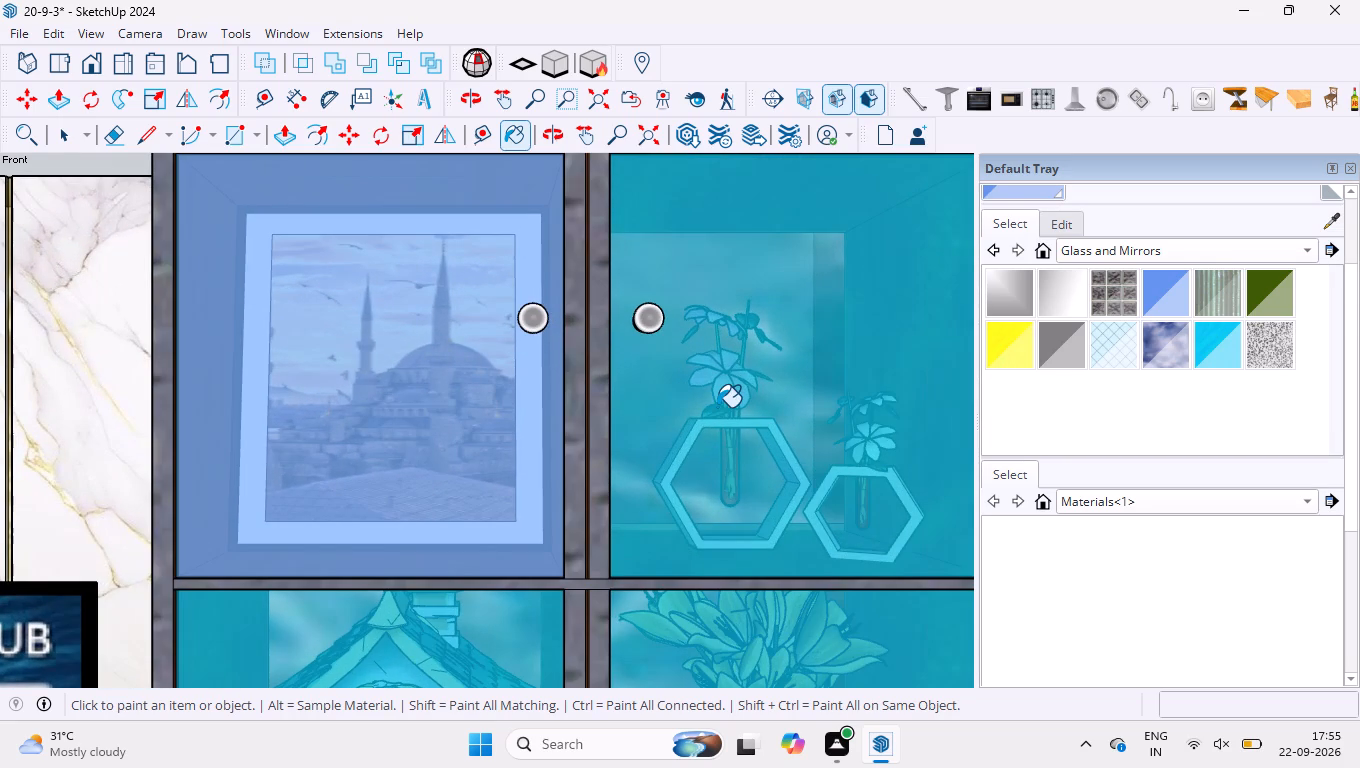
left_click(717, 407)
Hide the outer glass faces of the top-right door and the eight doors below in the display cabinet.
key("space")
scroll(692, 332, "down", 4)
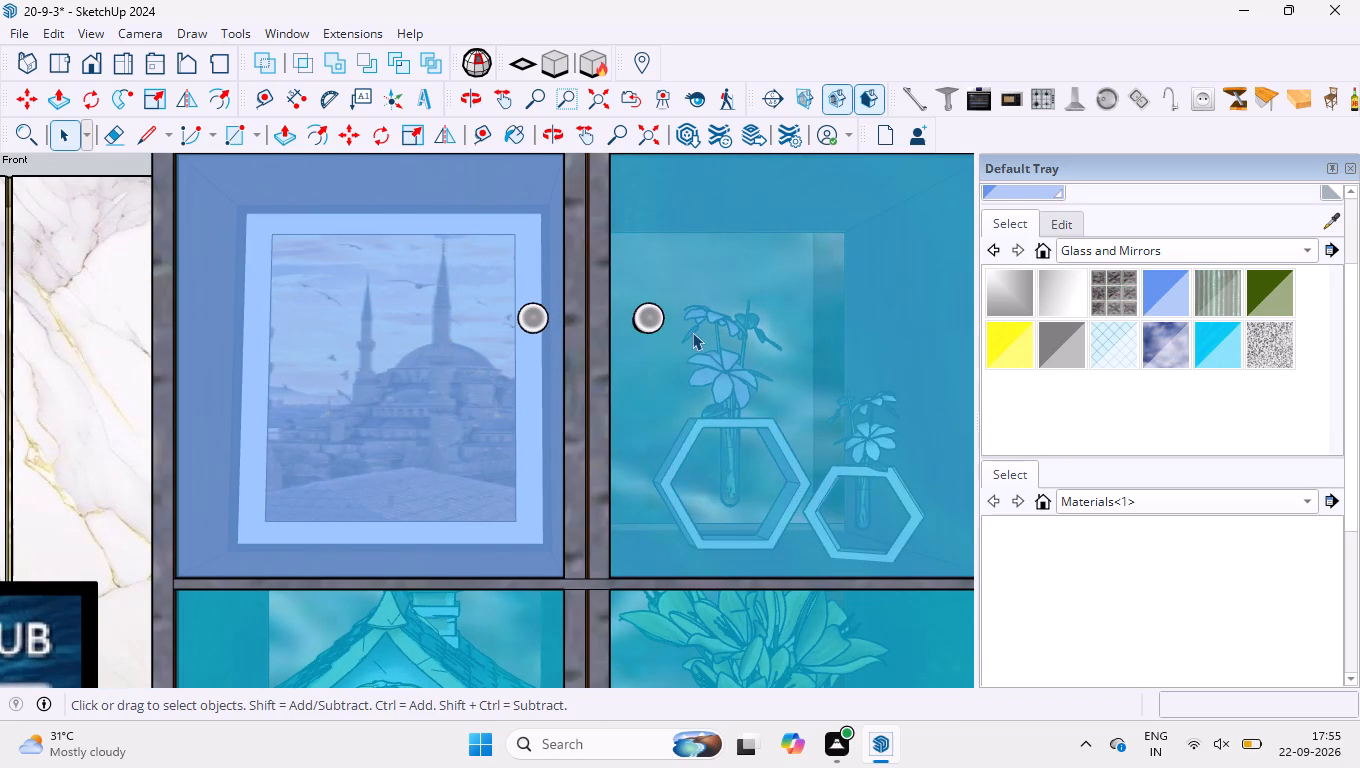
scroll(710, 295, "down", 5)
left_click(766, 324)
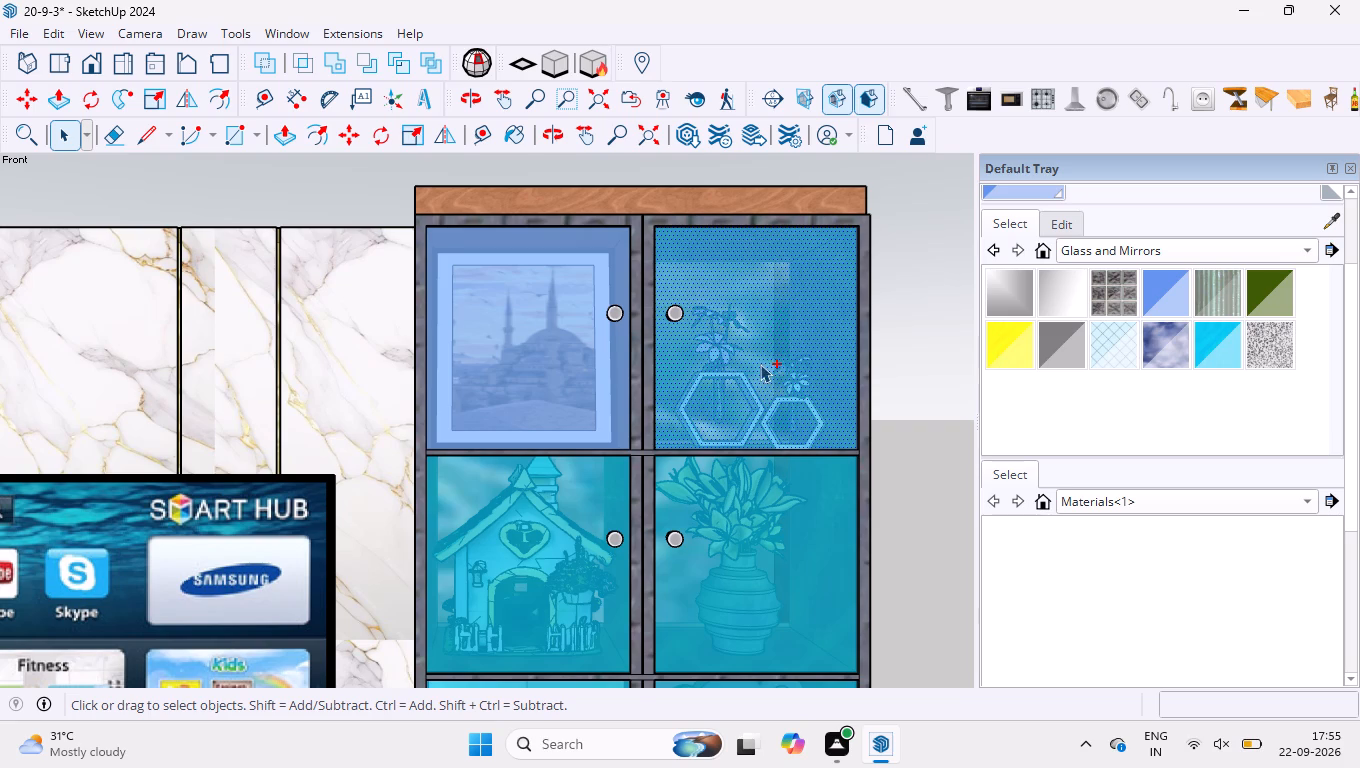
left_click(767, 490, "ctrl")
left_click(476, 553, "ctrl")
scroll(550, 338, "down", 12, "ctrl")
scroll(560, 556, "up", 4)
left_click(556, 499, "ctrl")
left_click(696, 478, "ctrl")
left_click(631, 596, "ctrl")
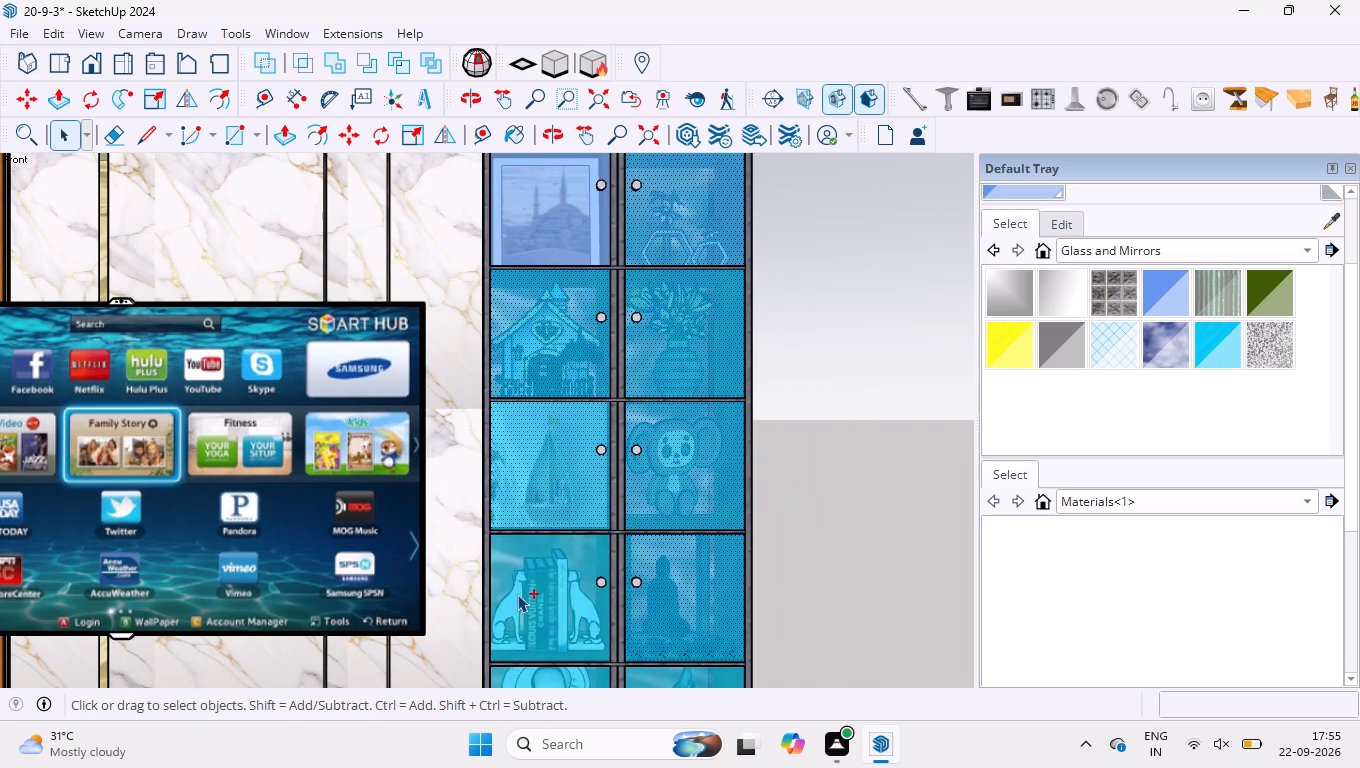
left_click(517, 594, "ctrl")
scroll(665, 331, "down", 4)
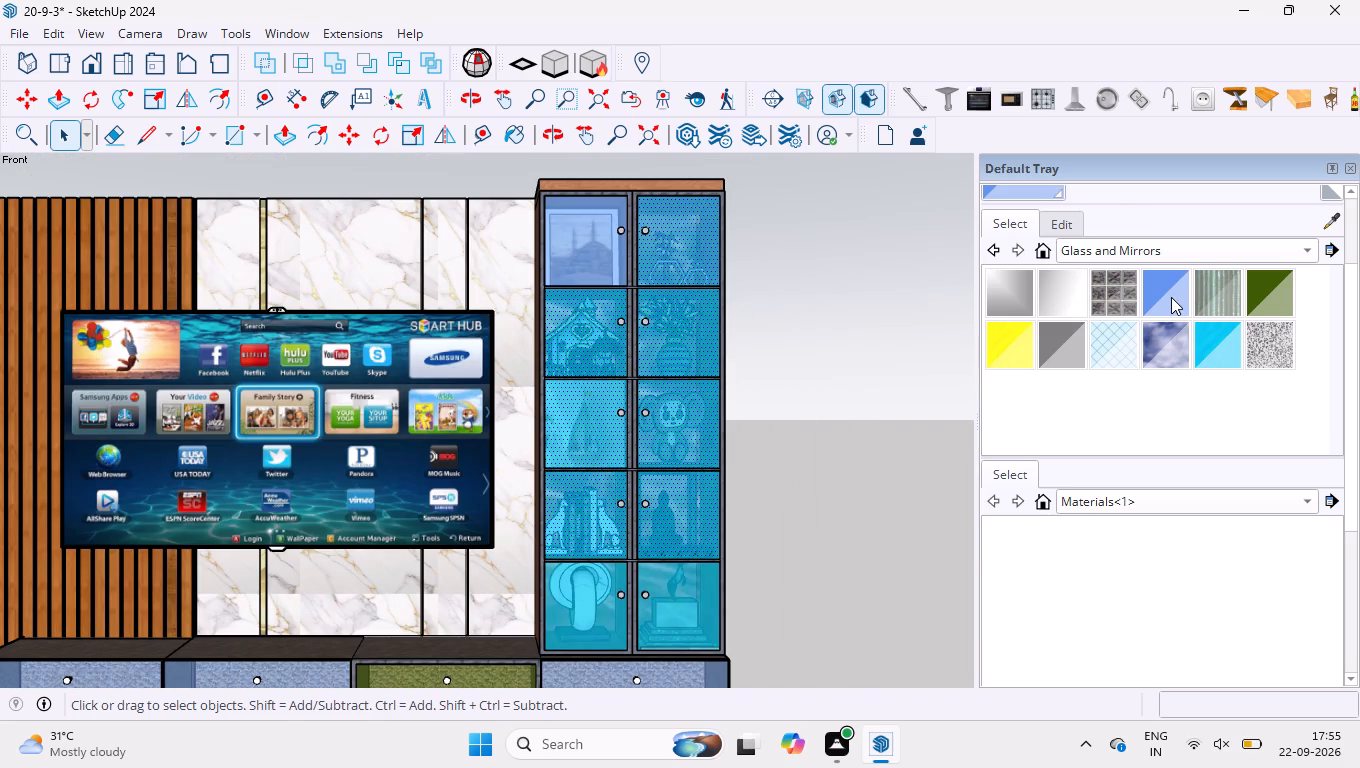
scroll(599, 616, "up", 3)
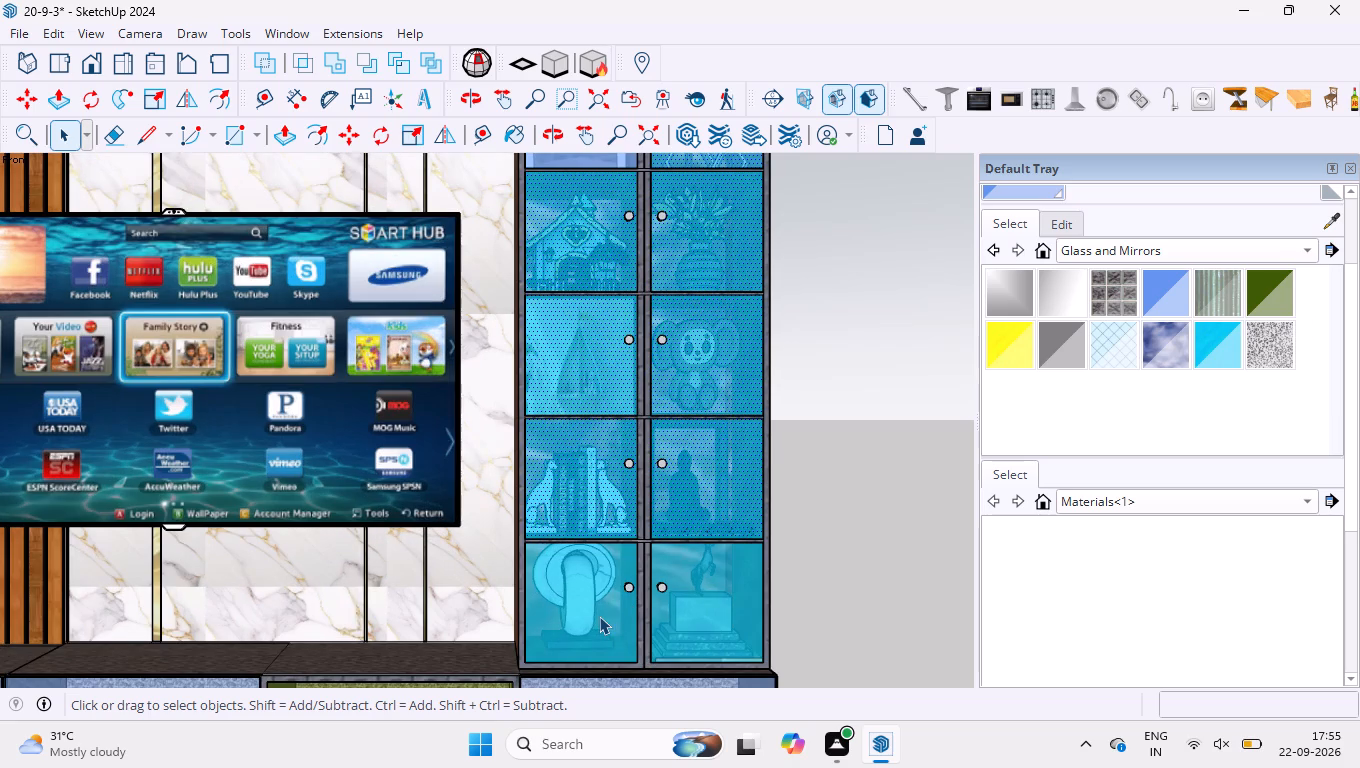
left_click(597, 613, "ctrl")
left_click(705, 602, "ctrl")
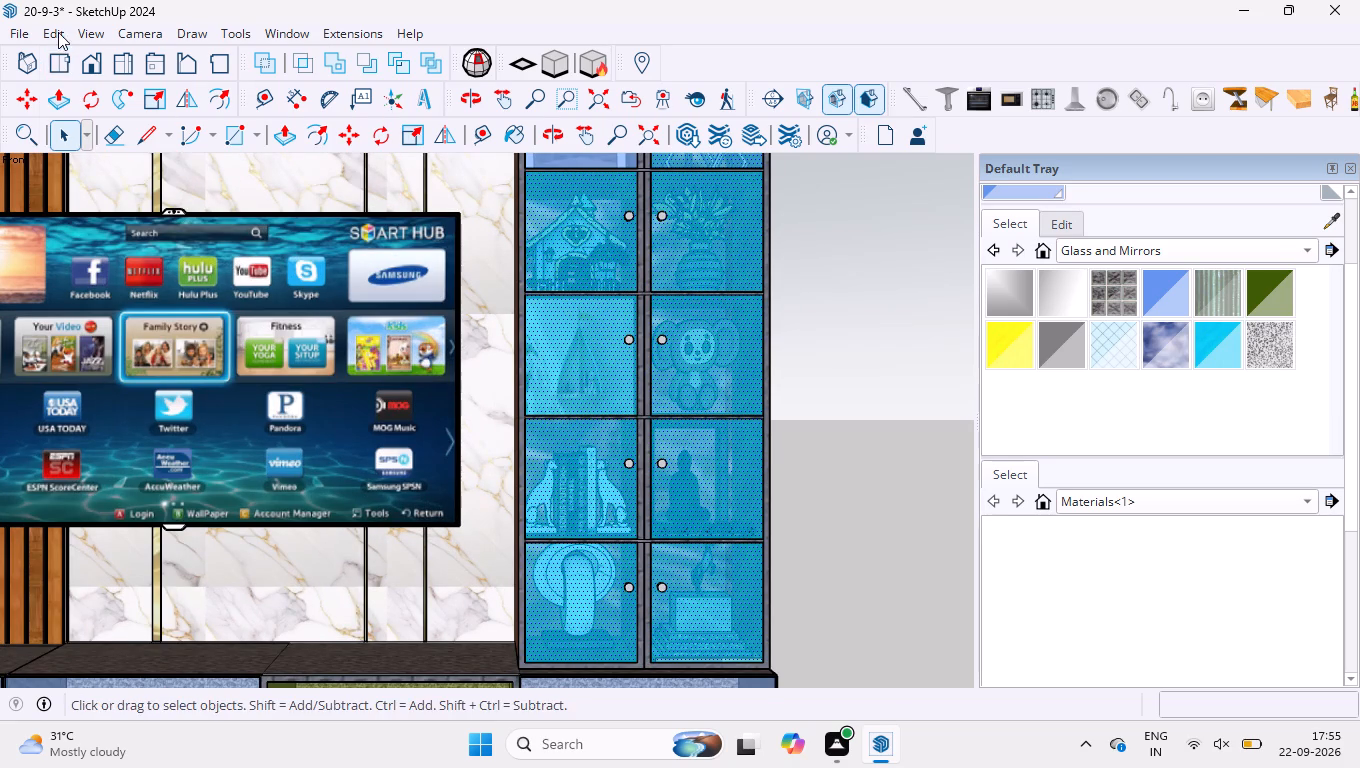
left_click(58, 31)
left_click(102, 344)
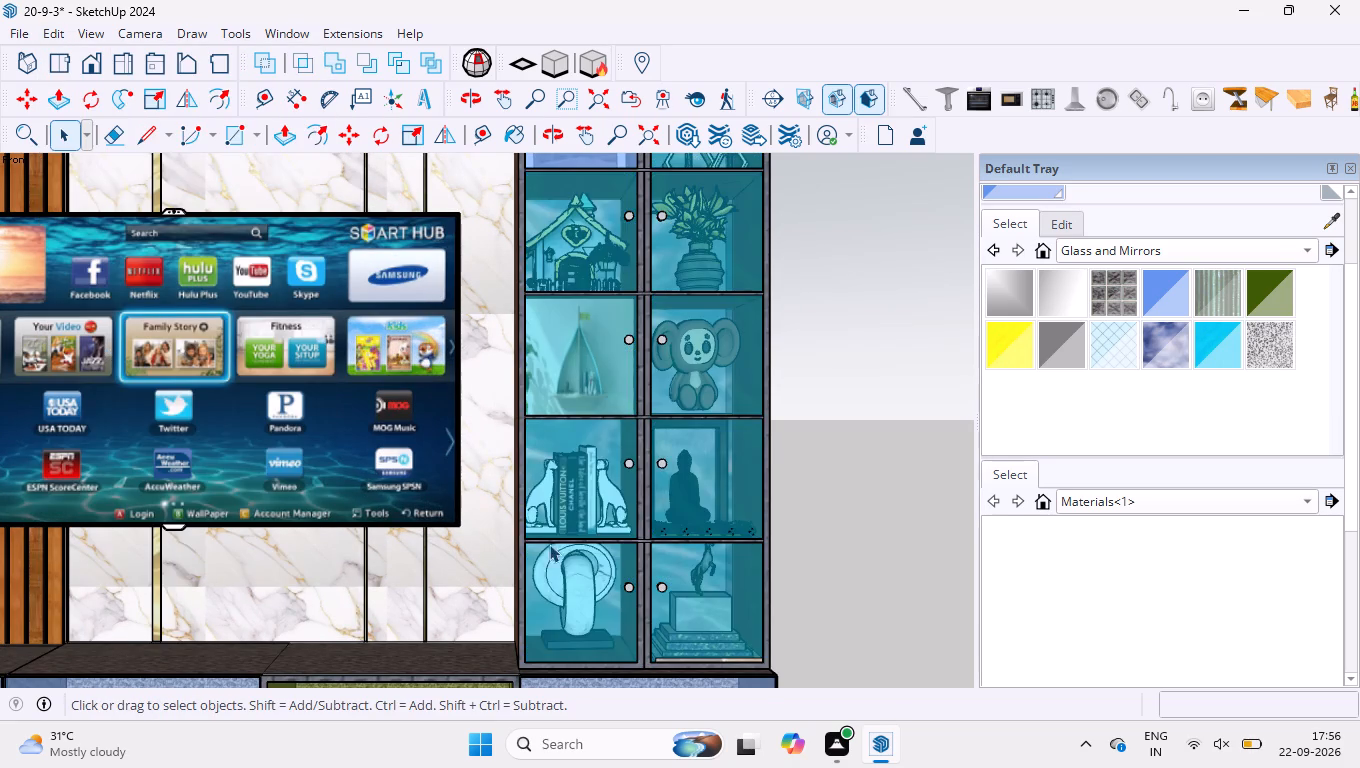
Paint the nine exposed inner glass faces of the display cabinet with Translucent Glass Blue.
scroll(558, 546, "down", 3)
left_click(1173, 291)
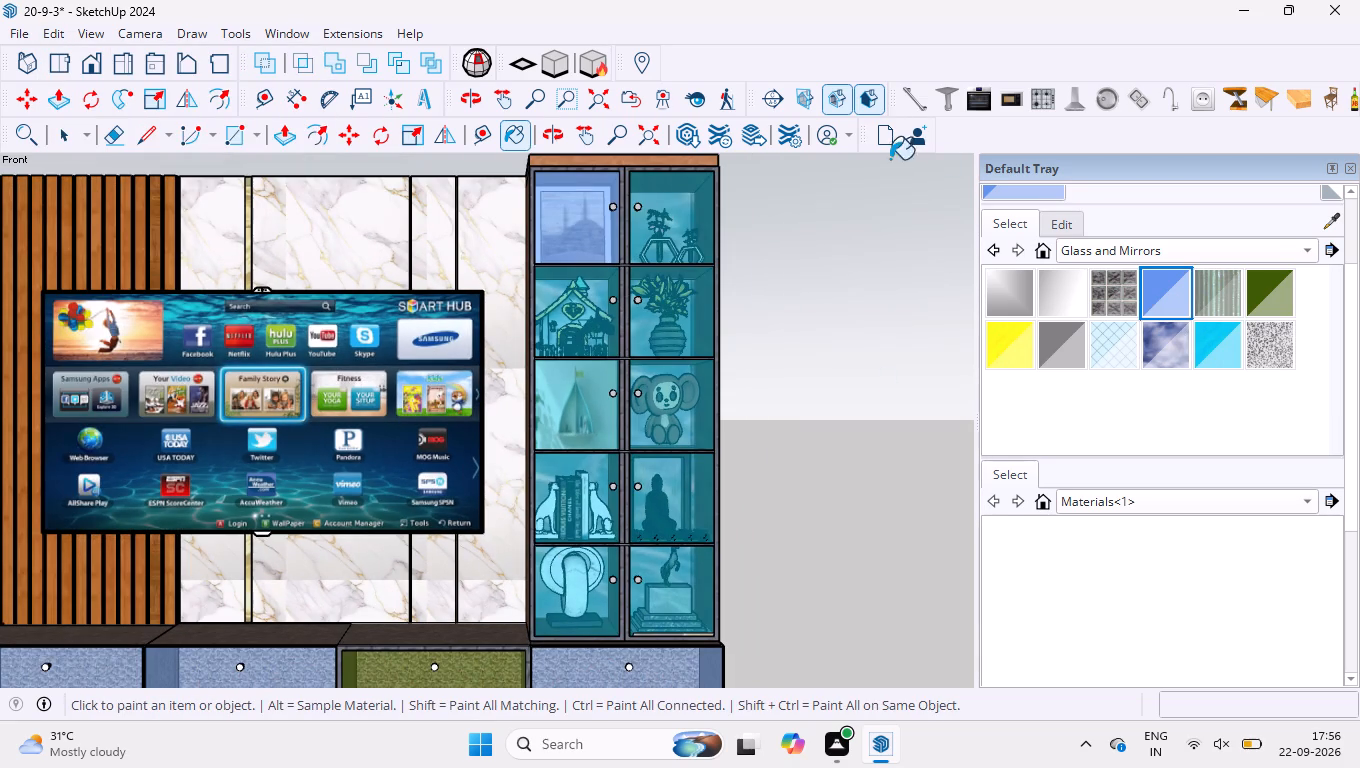
left_click(684, 239)
left_click(677, 323)
left_click(564, 336)
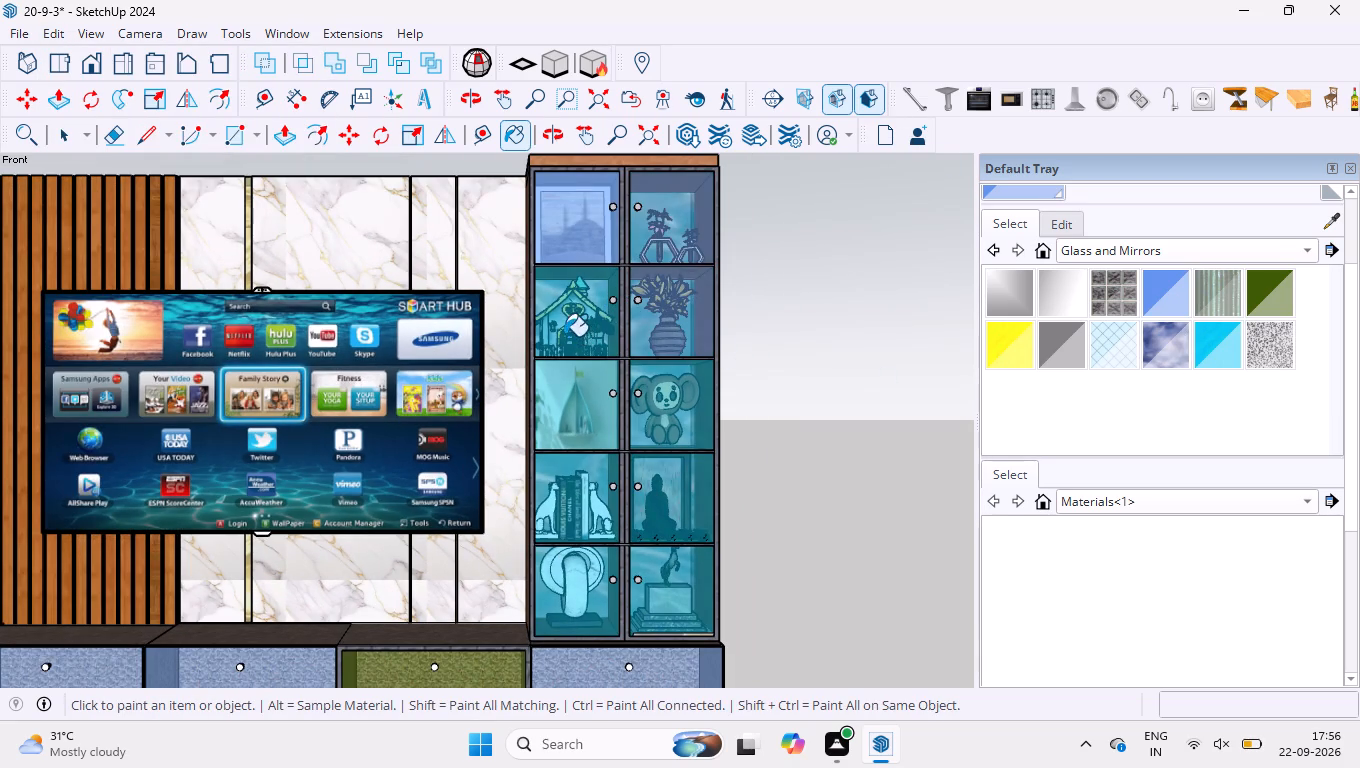
left_click(563, 403)
left_click(666, 409)
left_click(672, 511)
left_click(581, 526)
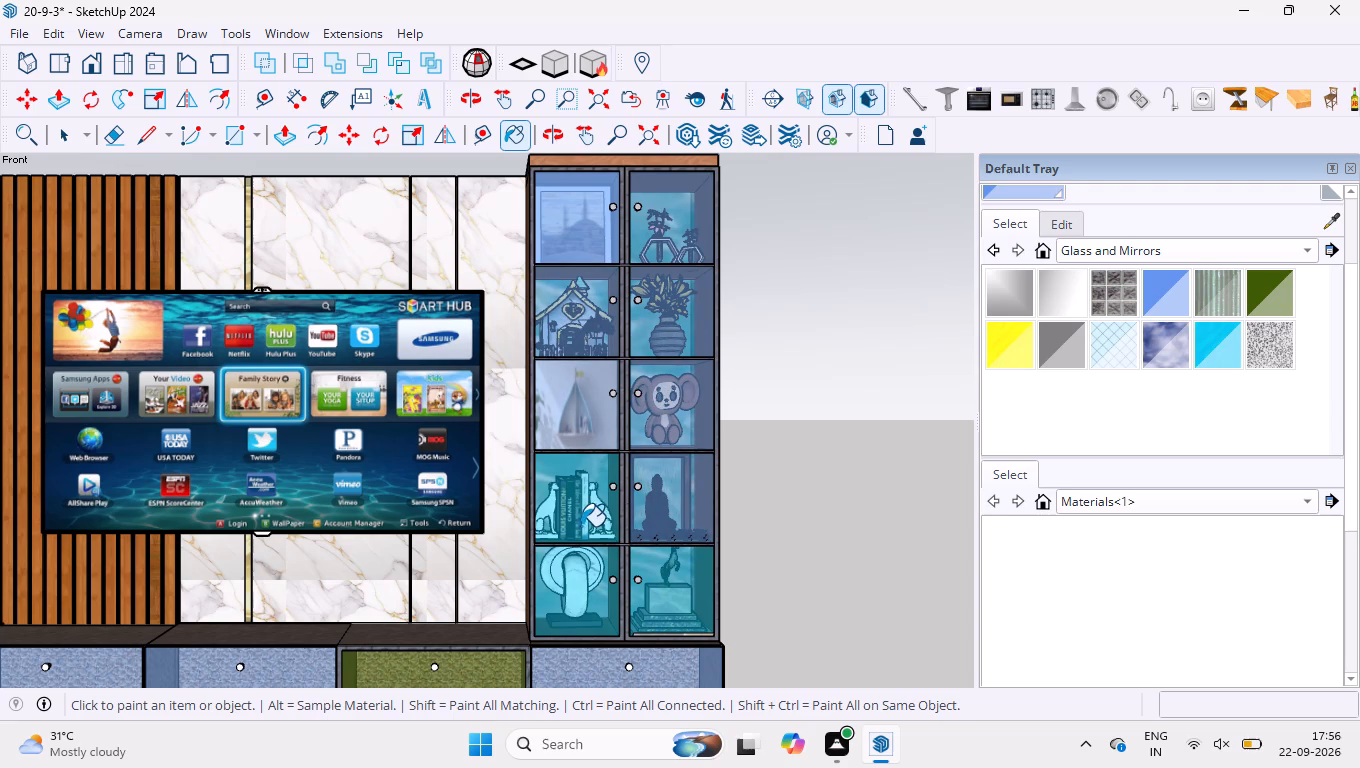
left_click(560, 584)
left_click(666, 583)
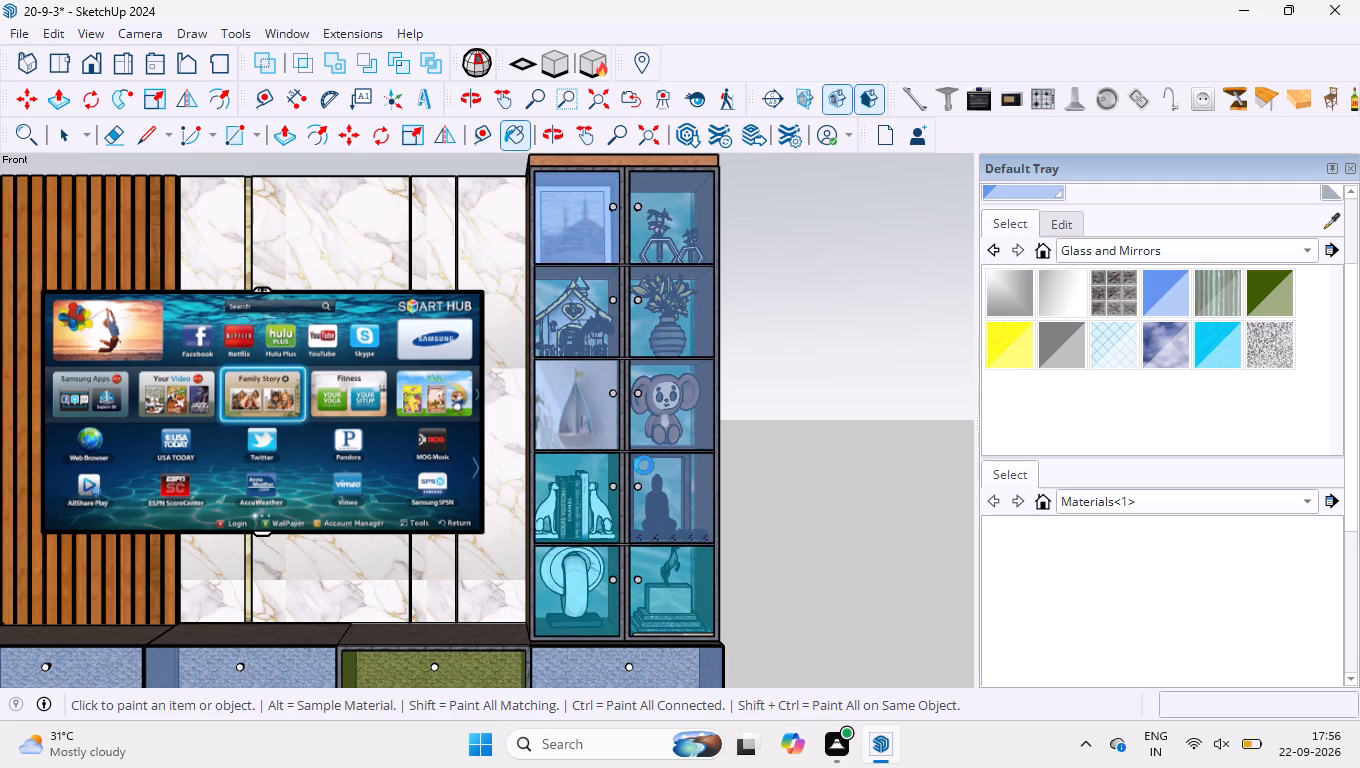
left_click(582, 509)
left_click(573, 593)
left_click(674, 603)
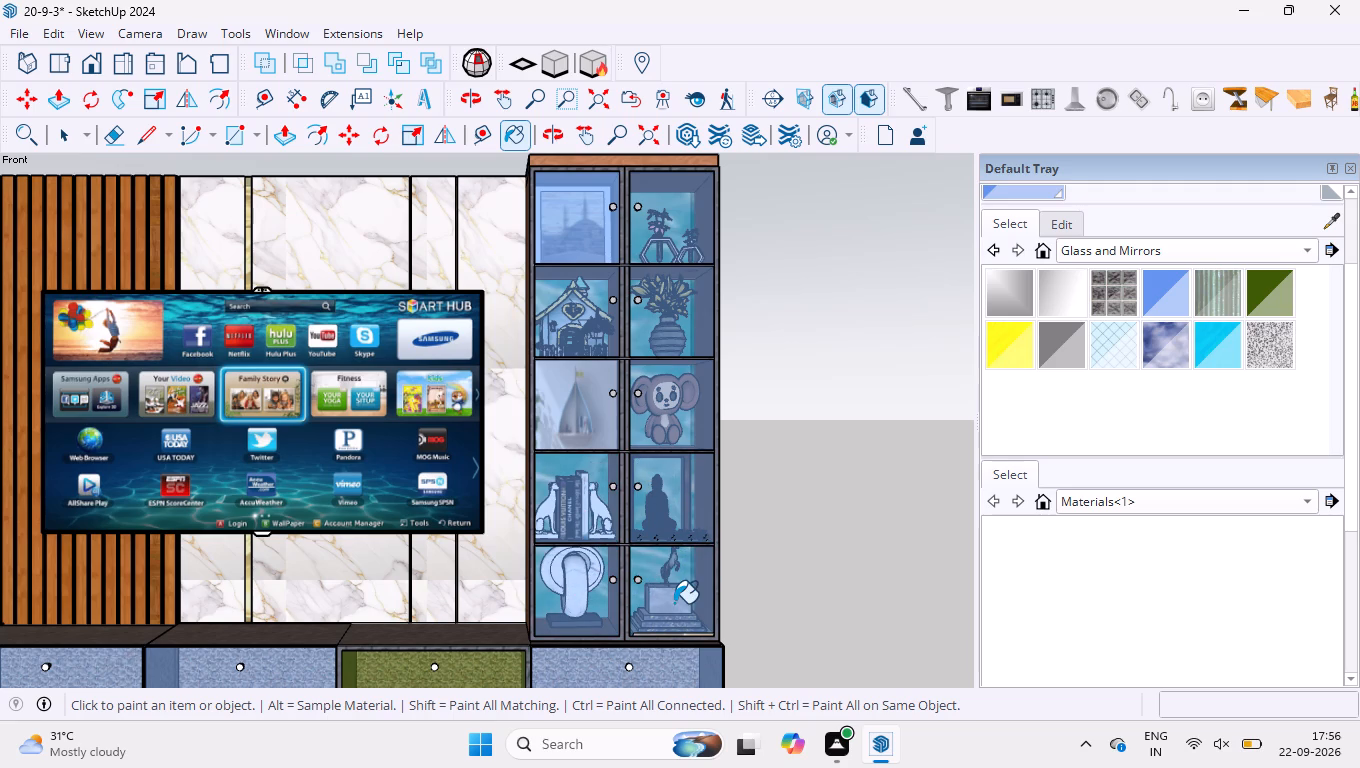
Sample the top-left door's glass material and apply it to the glass of the top-right compartment with the flower vases.
scroll(661, 304, "down", 4)
middle_click_drag(648, 268, 655, 342)
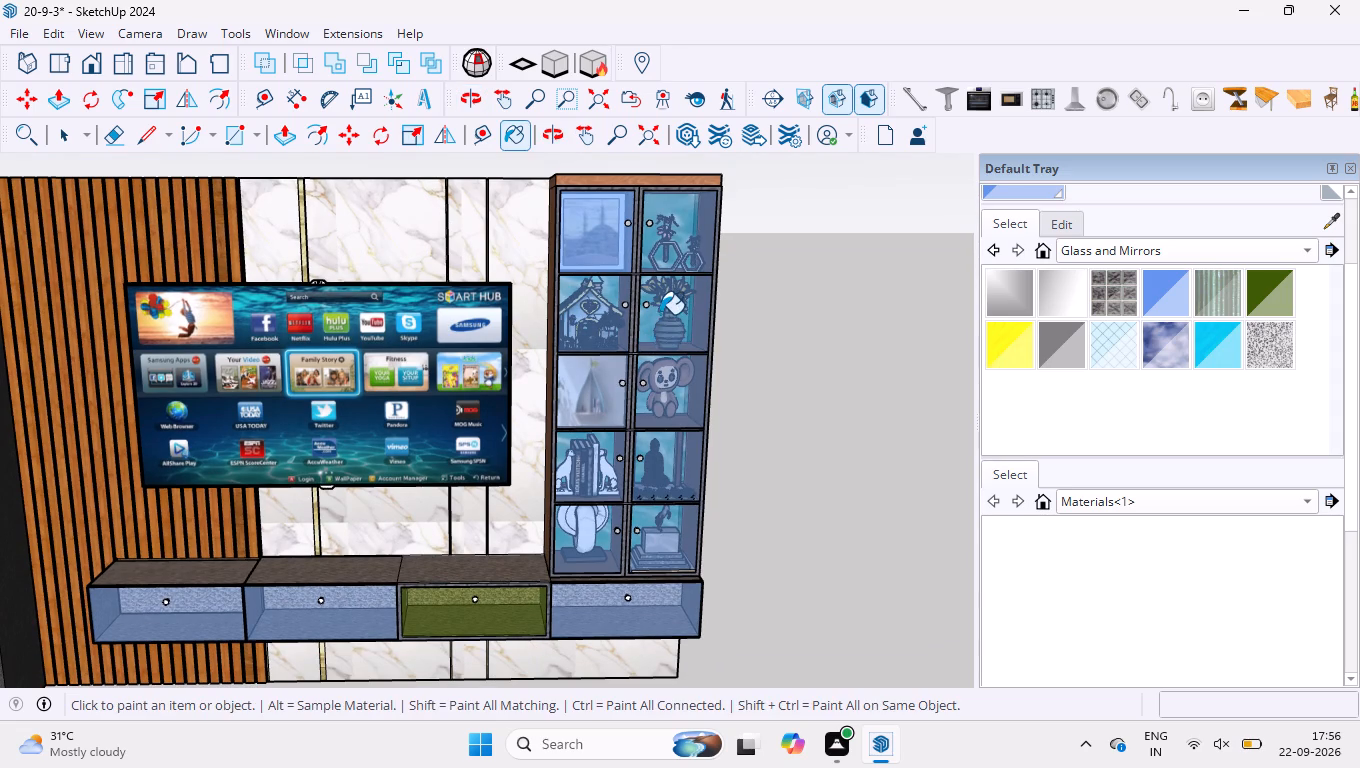
scroll(659, 186, "up", 18)
key("space")
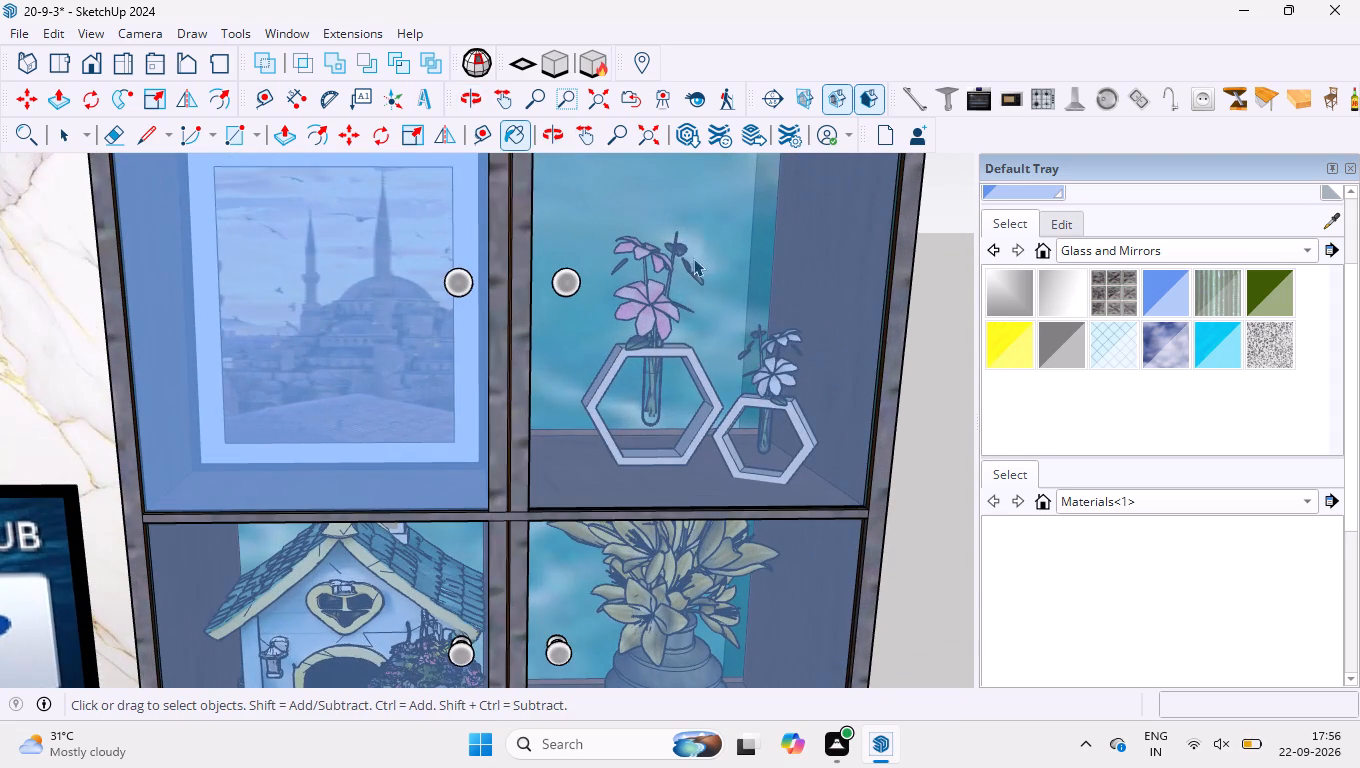
left_click(1335, 217)
left_click(381, 352)
left_click(595, 319)
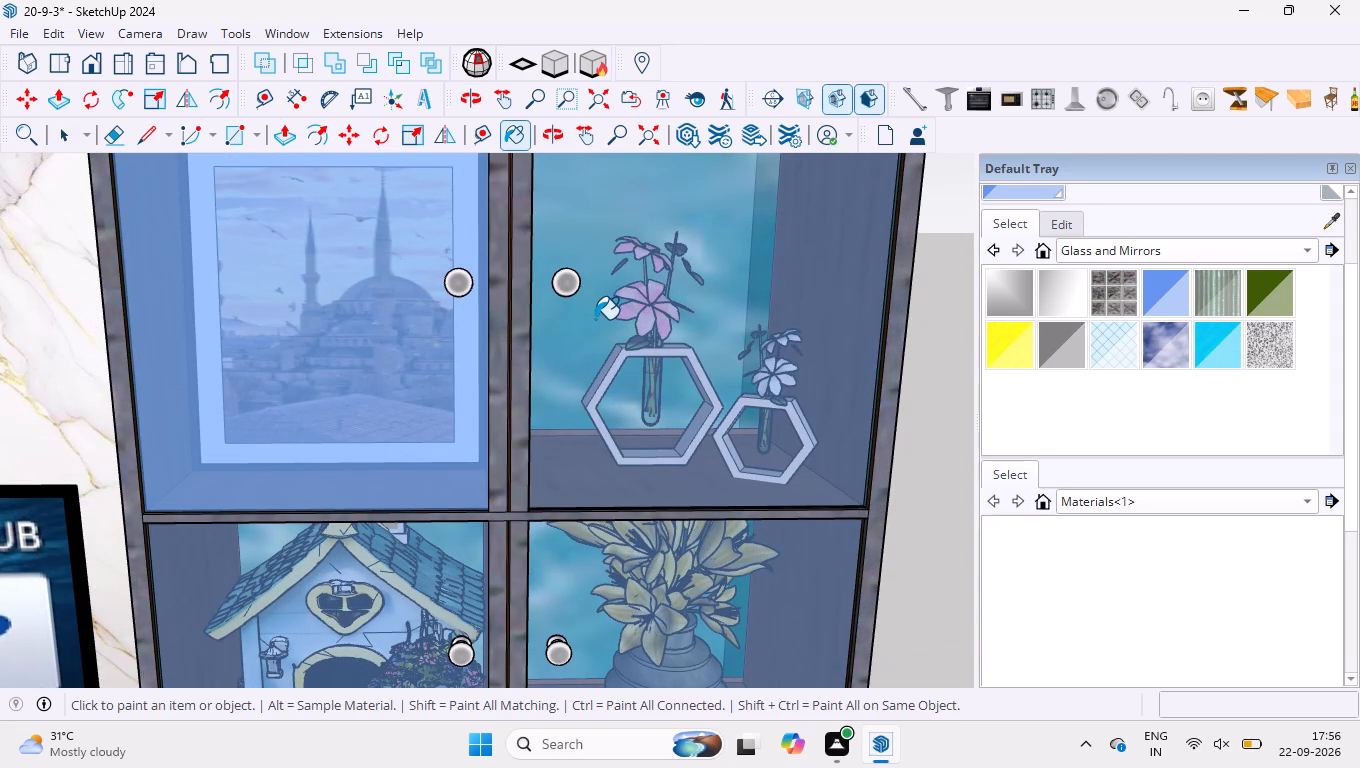
Unhide all hidden geometry to restore the outer glass of the display cabinet doors.
scroll(595, 320, "down", 3)
scroll(611, 410, "down", 4)
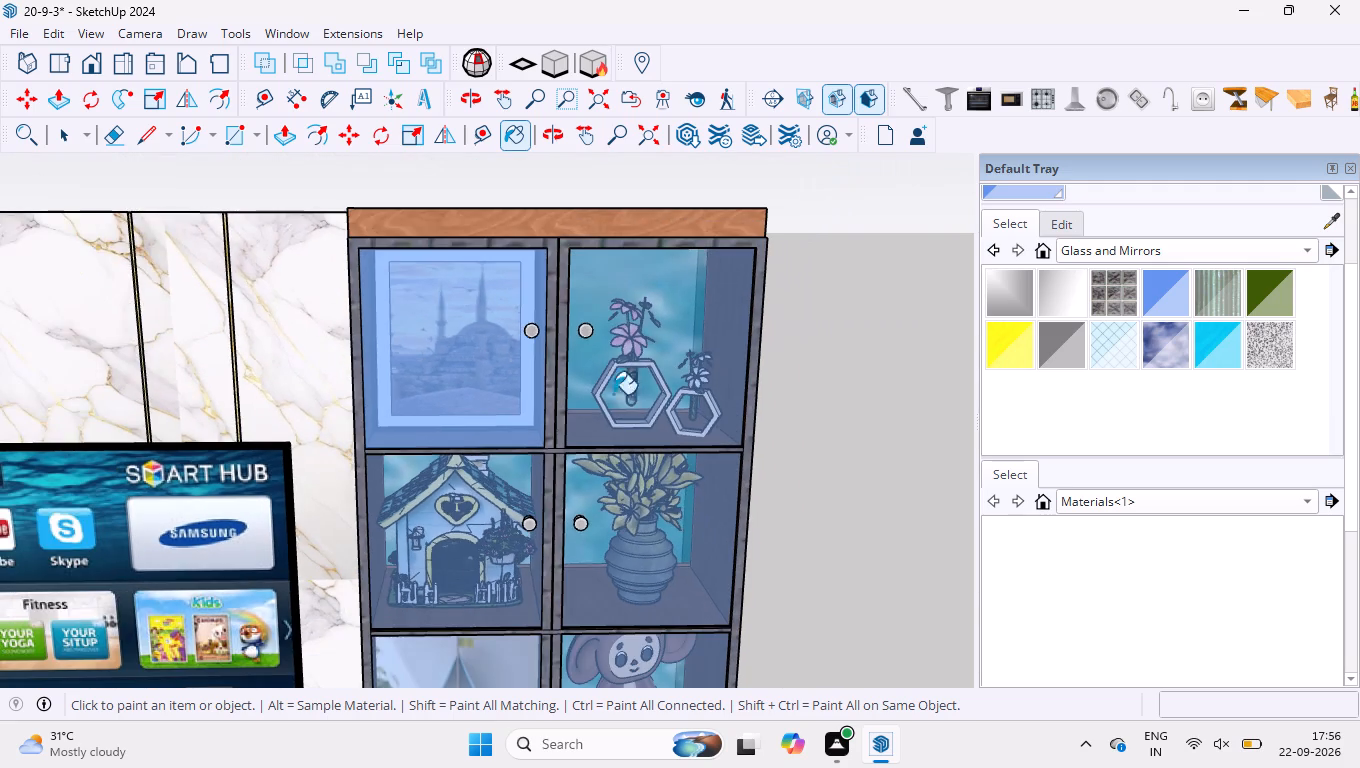
scroll(583, 318, "down", 8)
key("space")
left_click(738, 395)
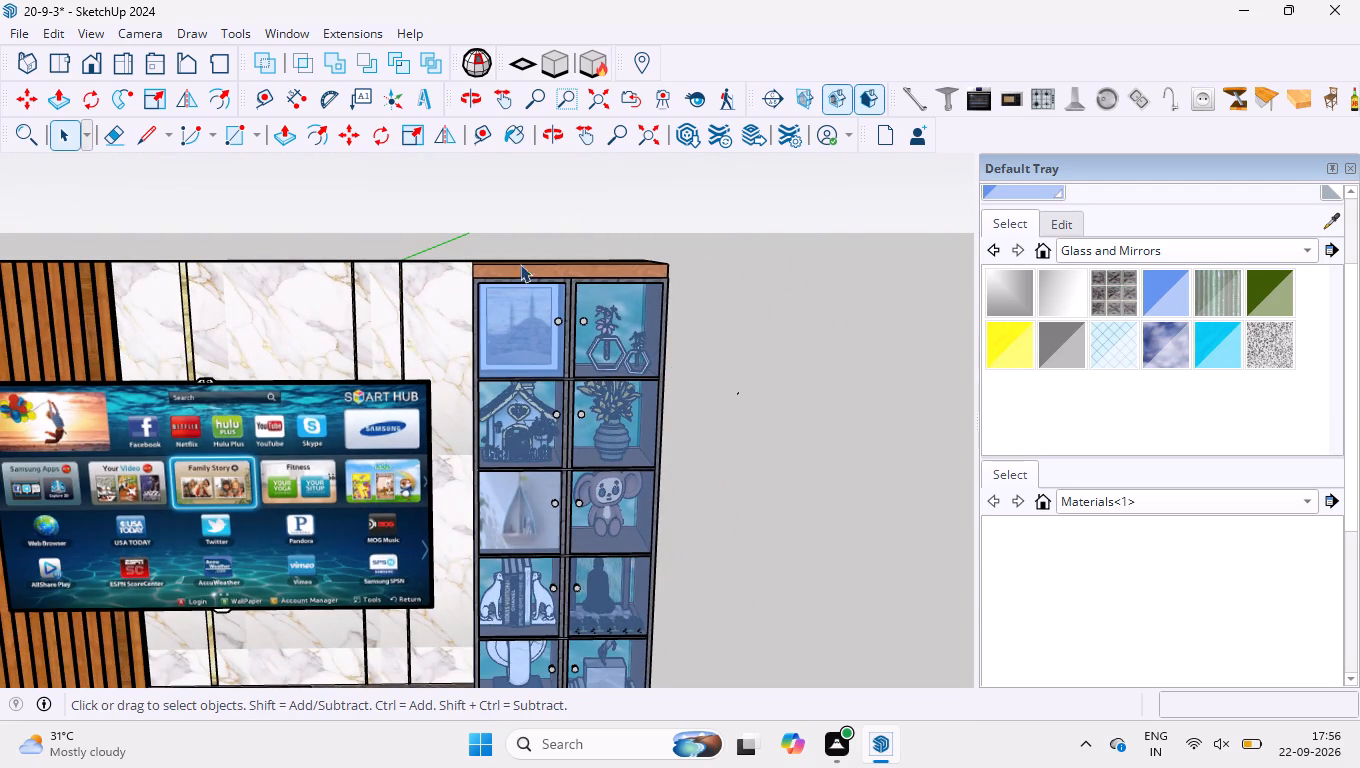
left_click(51, 30)
left_click(115, 356)
left_click(410, 416)
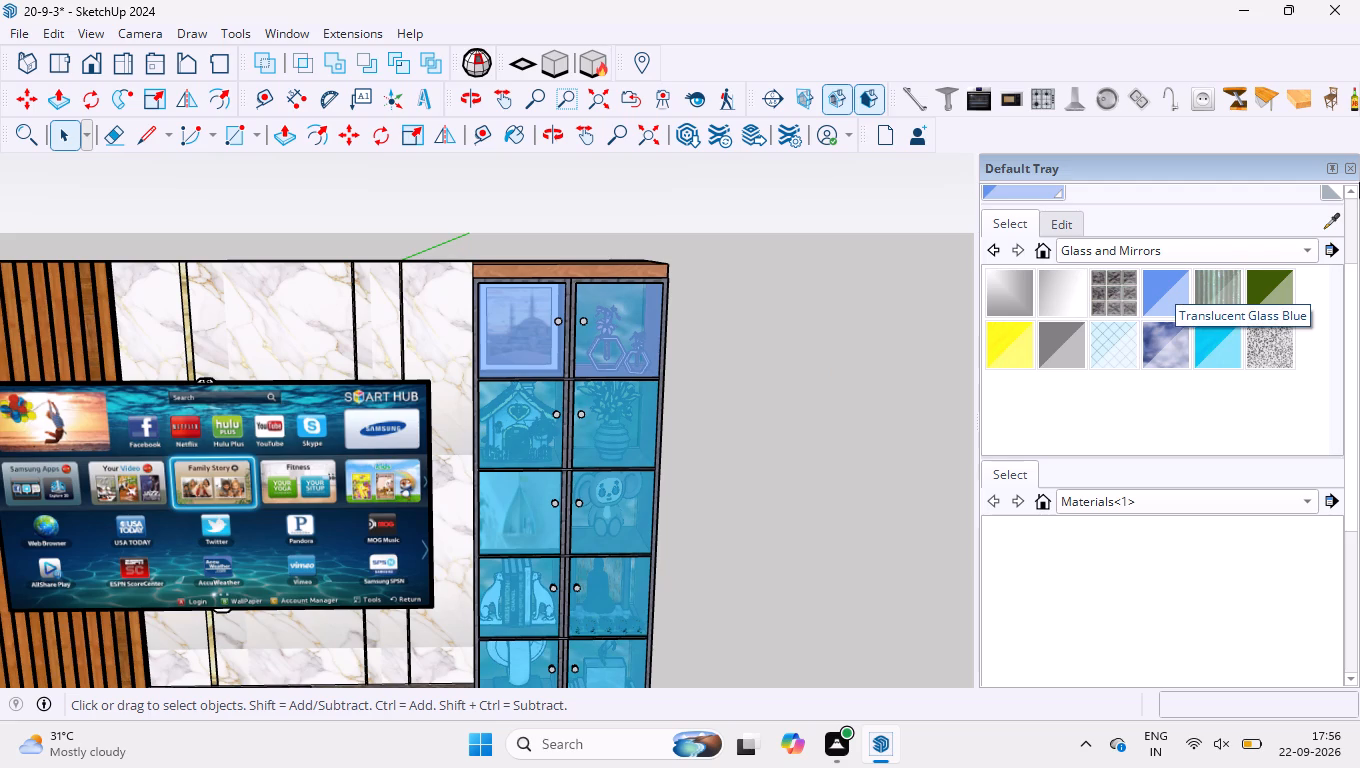
Sample the top-left door's glass material and apply it to the outer glass of the other nine display cabinet doors.
left_click(1328, 224)
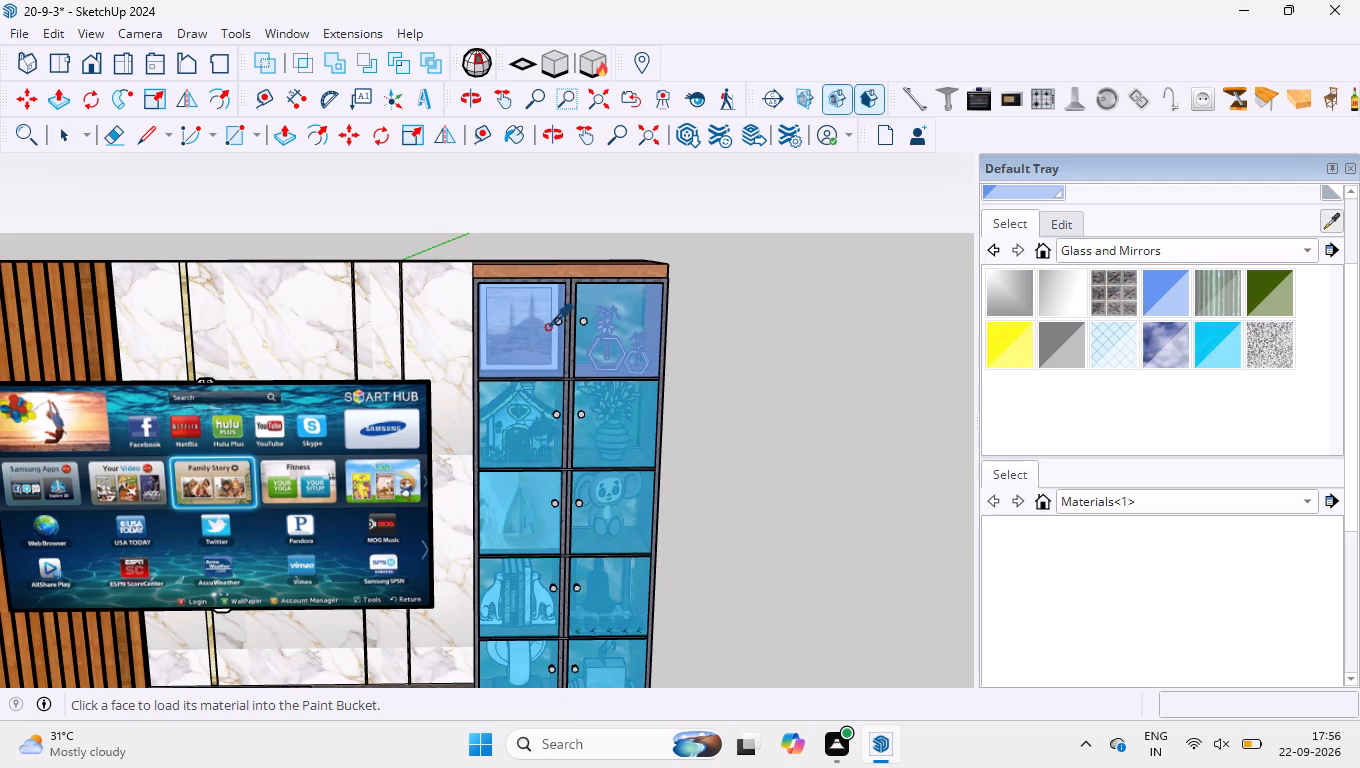
left_click(547, 327)
left_click(606, 322)
left_click(603, 420)
left_click(540, 435)
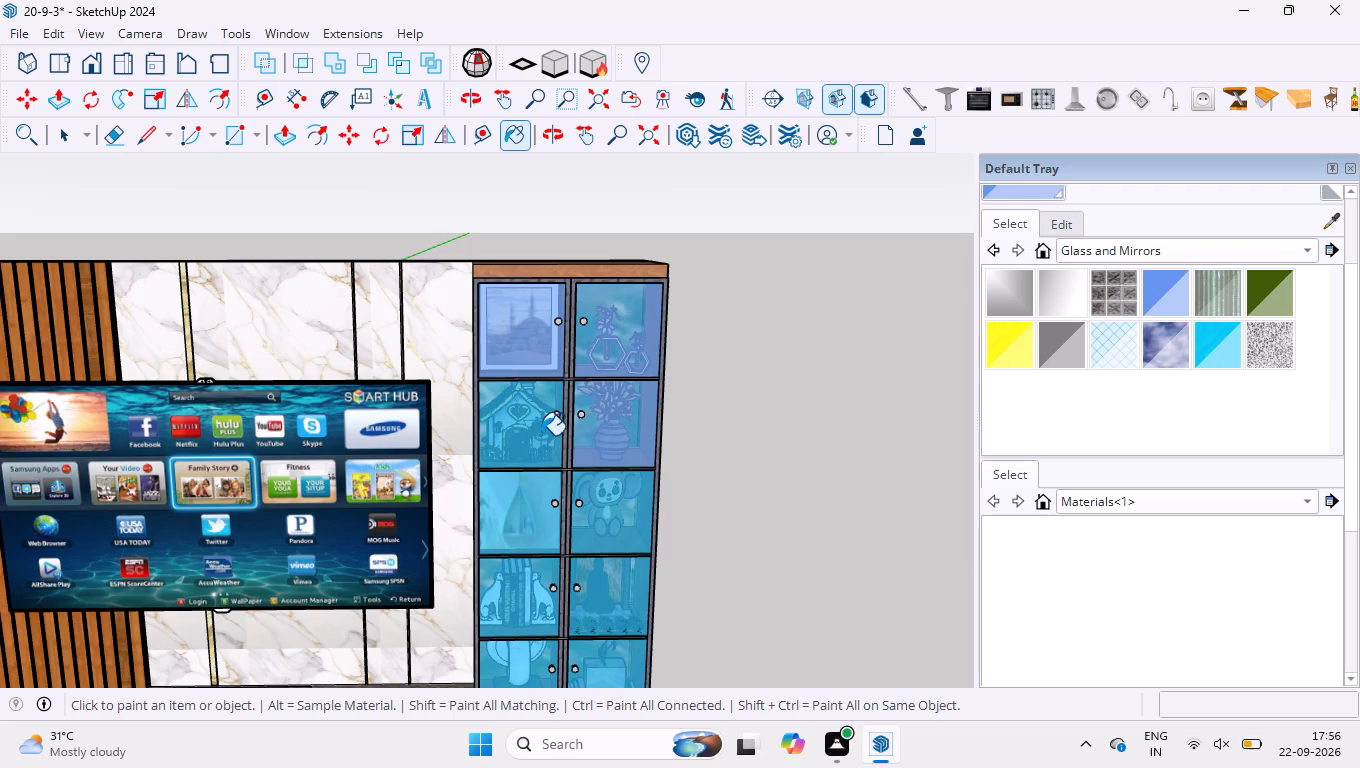
scroll(570, 285, "down", 4)
scroll(573, 583, "up", 3)
left_click(590, 573)
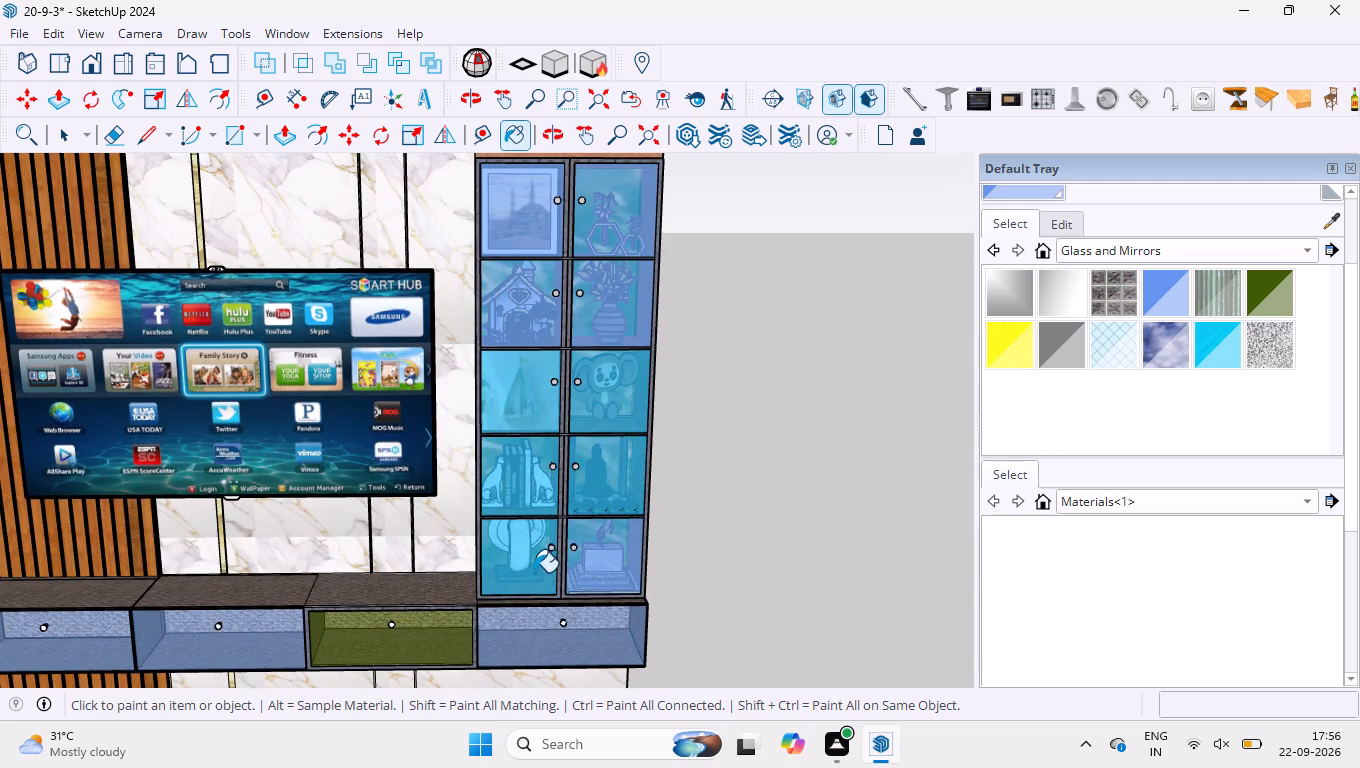
left_click(534, 572)
left_click(512, 485)
left_click(603, 485)
left_click(609, 410)
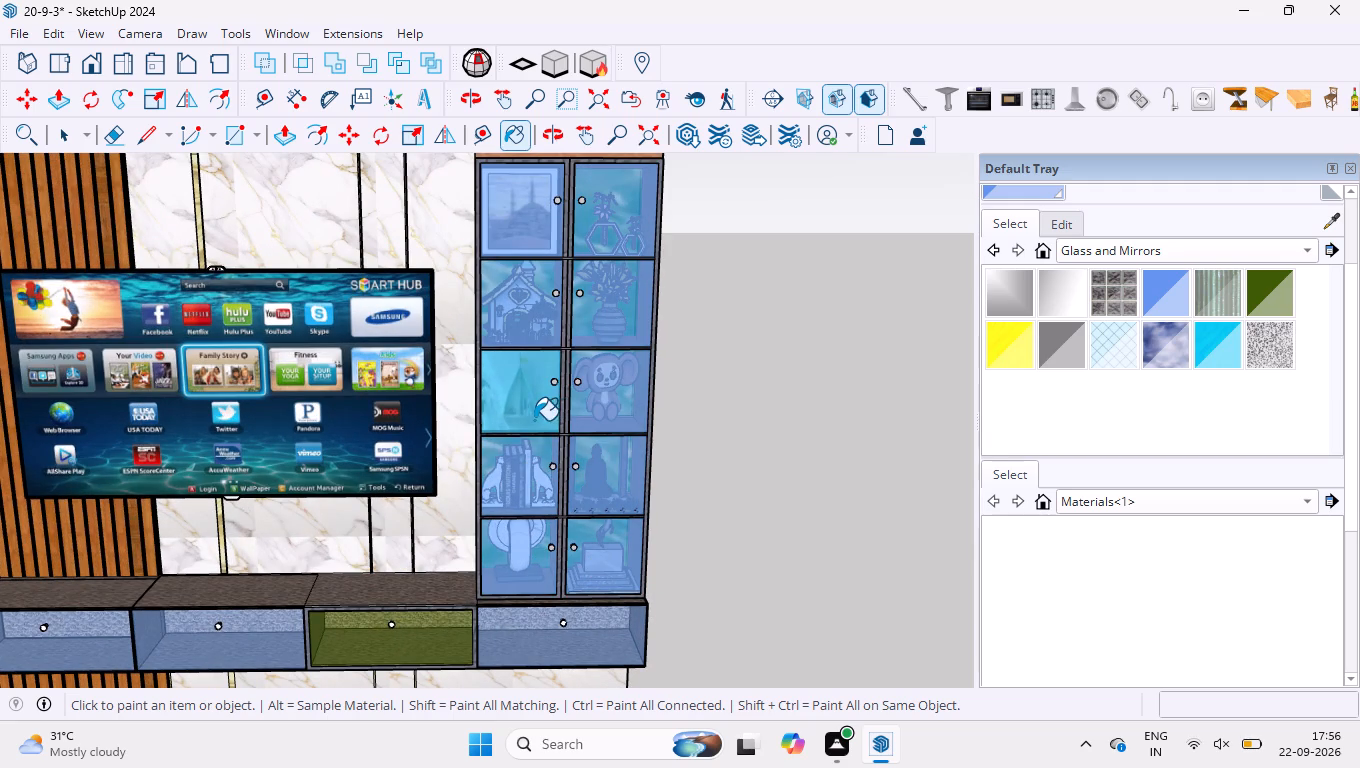
left_click(530, 418)
key("space")
left_click(699, 390)
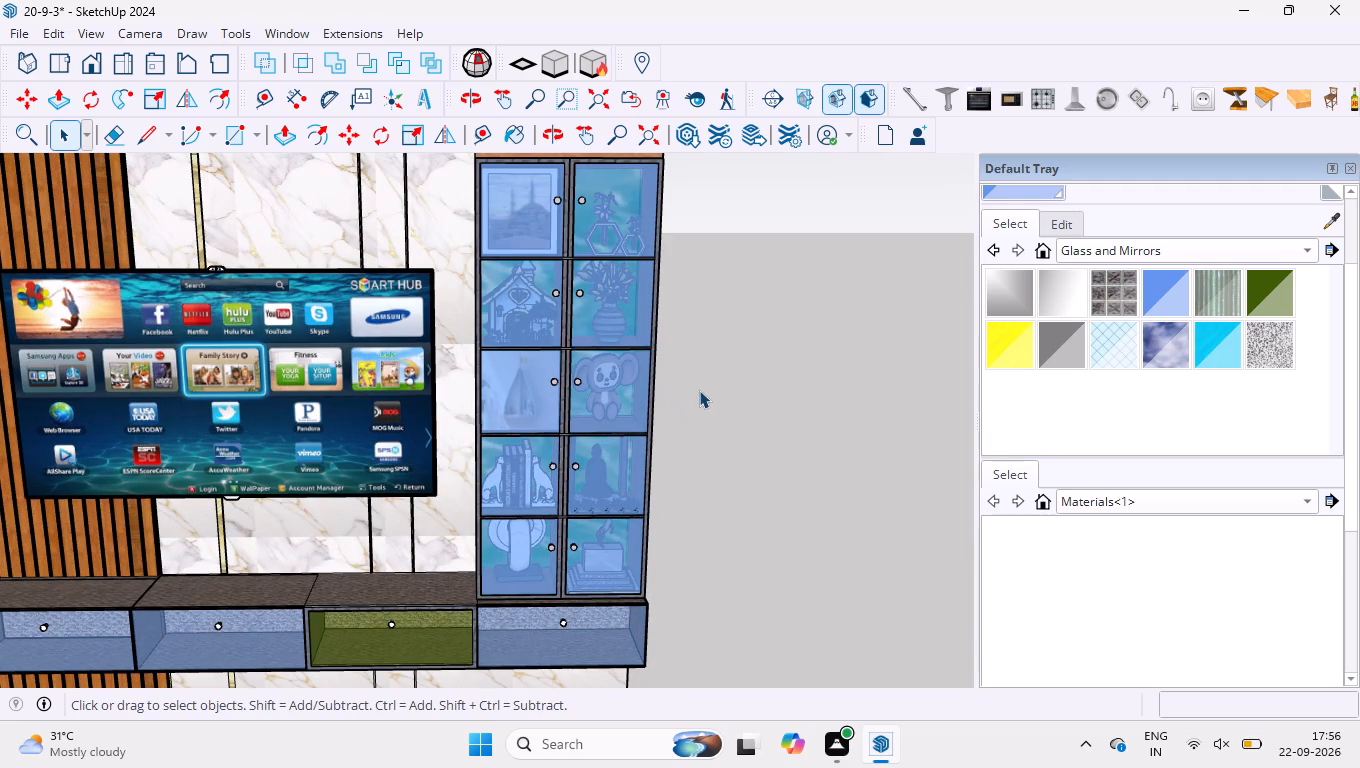
Close the Default Tray to clear the modelling area around the whole TV wall unit.
scroll(720, 409, "down", 4)
left_click(1345, 172)
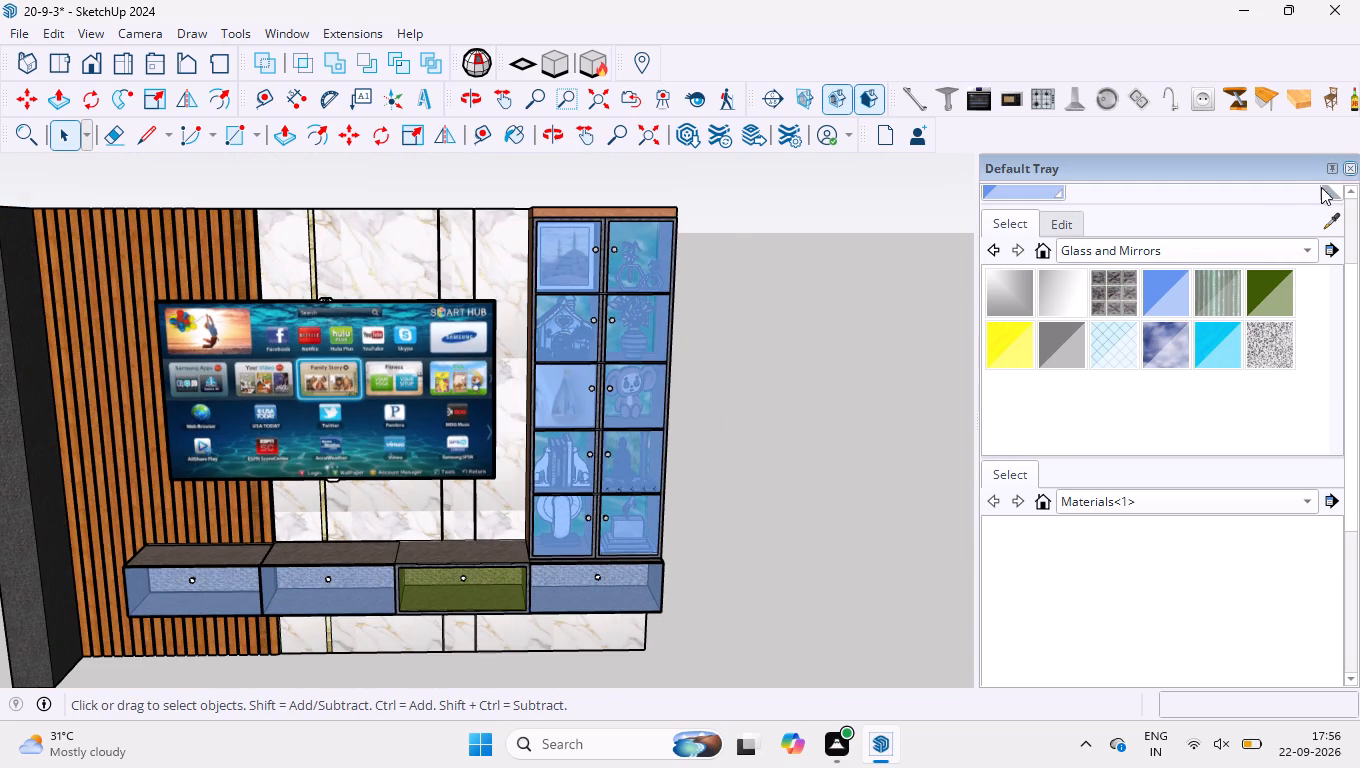
scroll(990, 363, "down", 2)
scroll(587, 527, "up", 1)
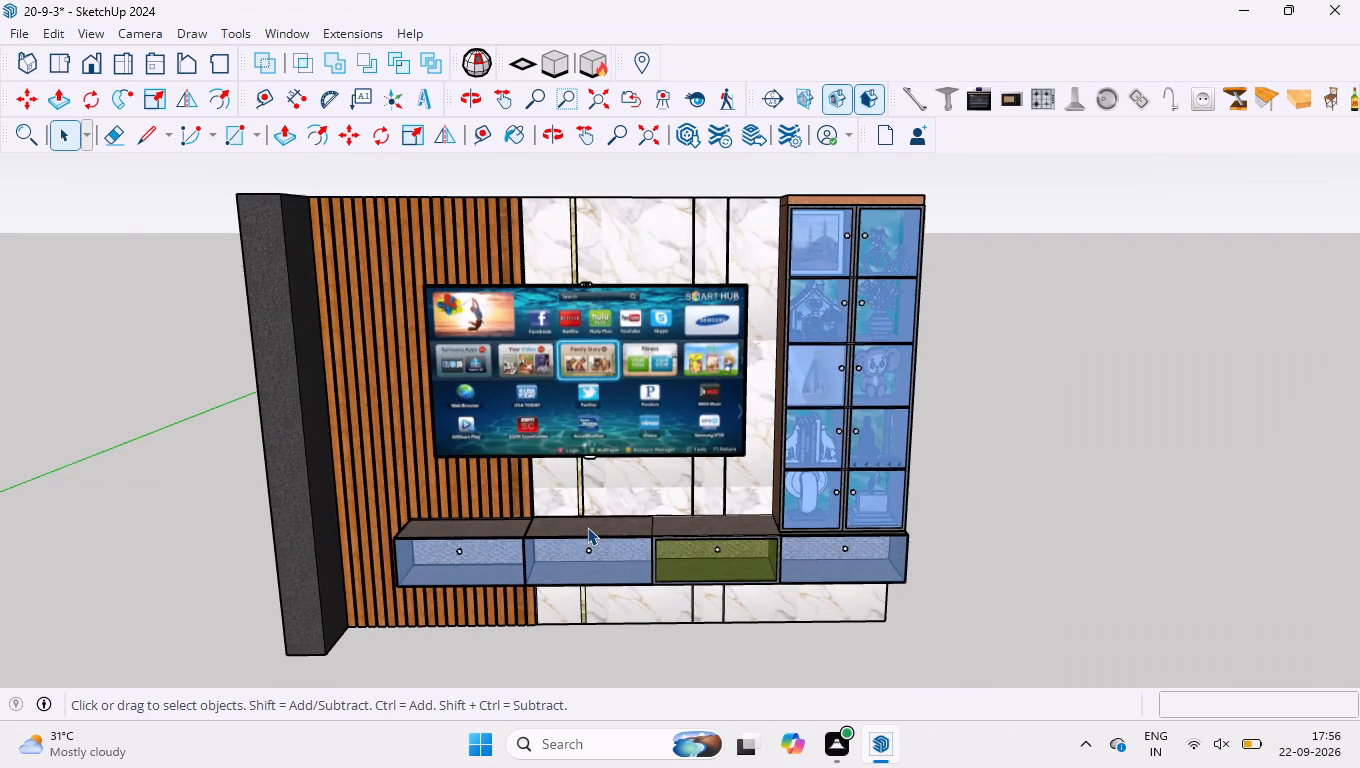
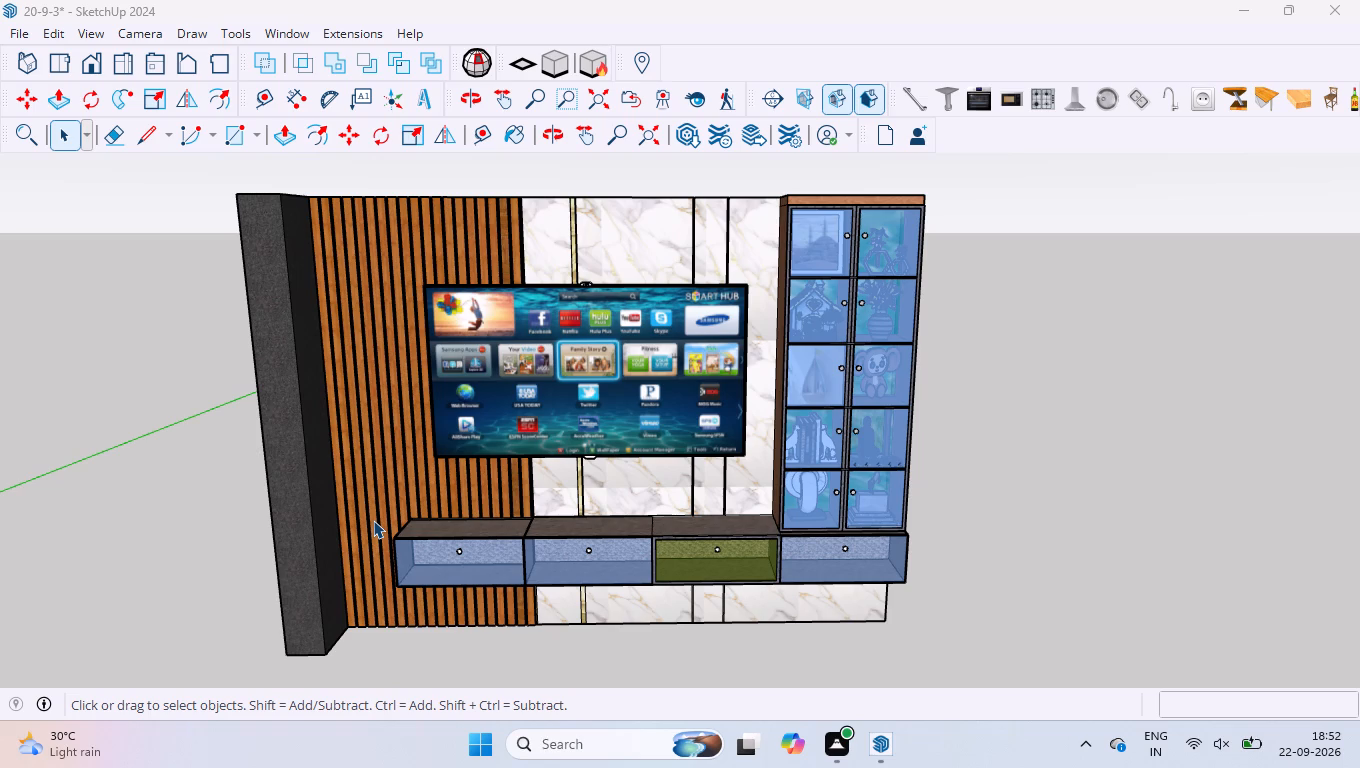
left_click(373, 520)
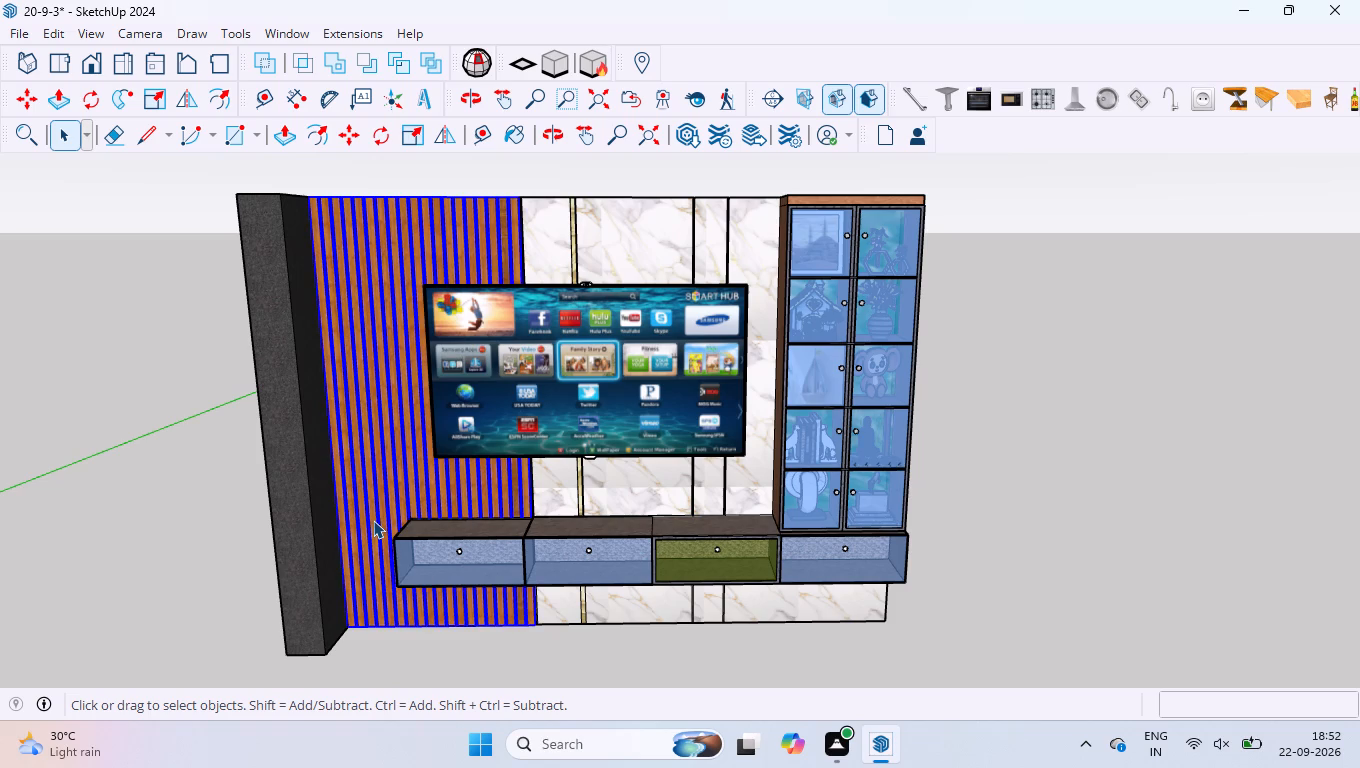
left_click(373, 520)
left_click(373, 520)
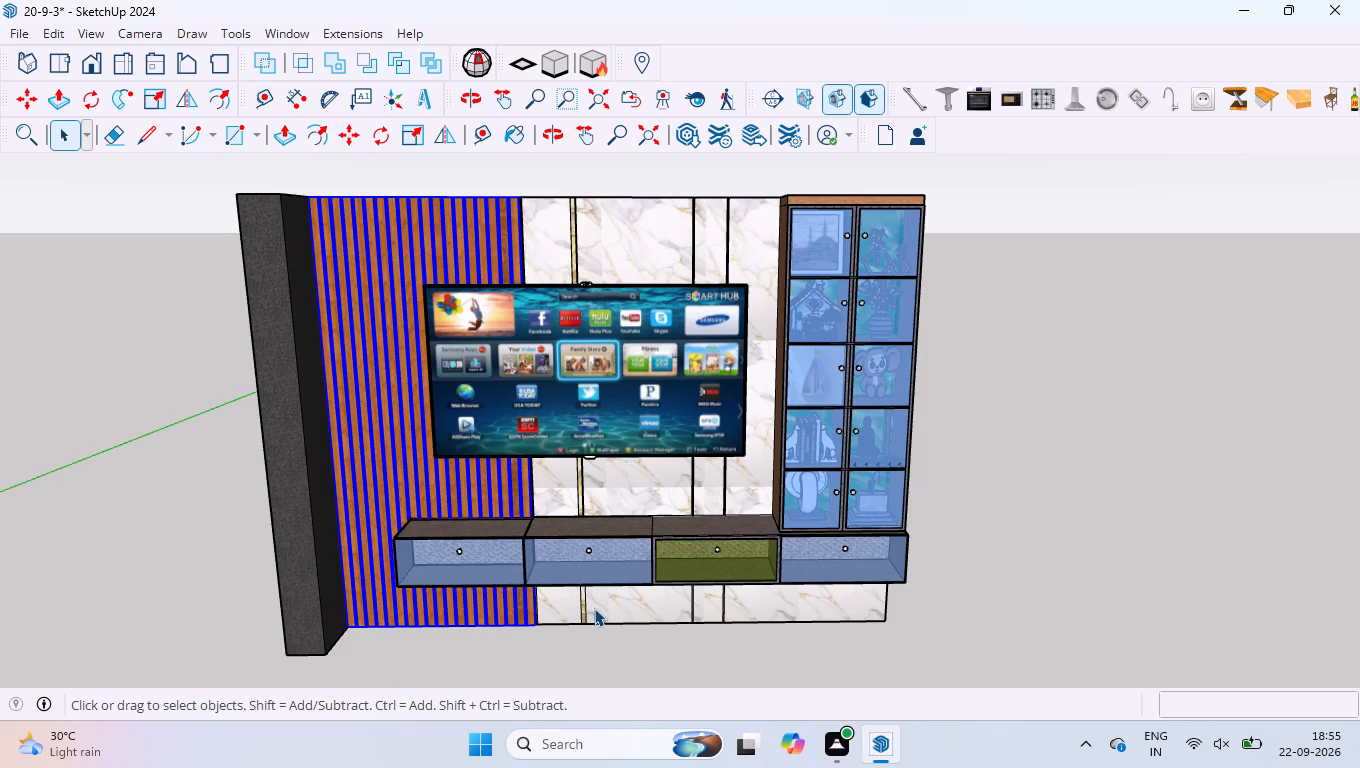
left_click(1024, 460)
Examine the round knob on the display cabinet's top-left door up close and from an angle.
scroll(596, 410, "down", 3)
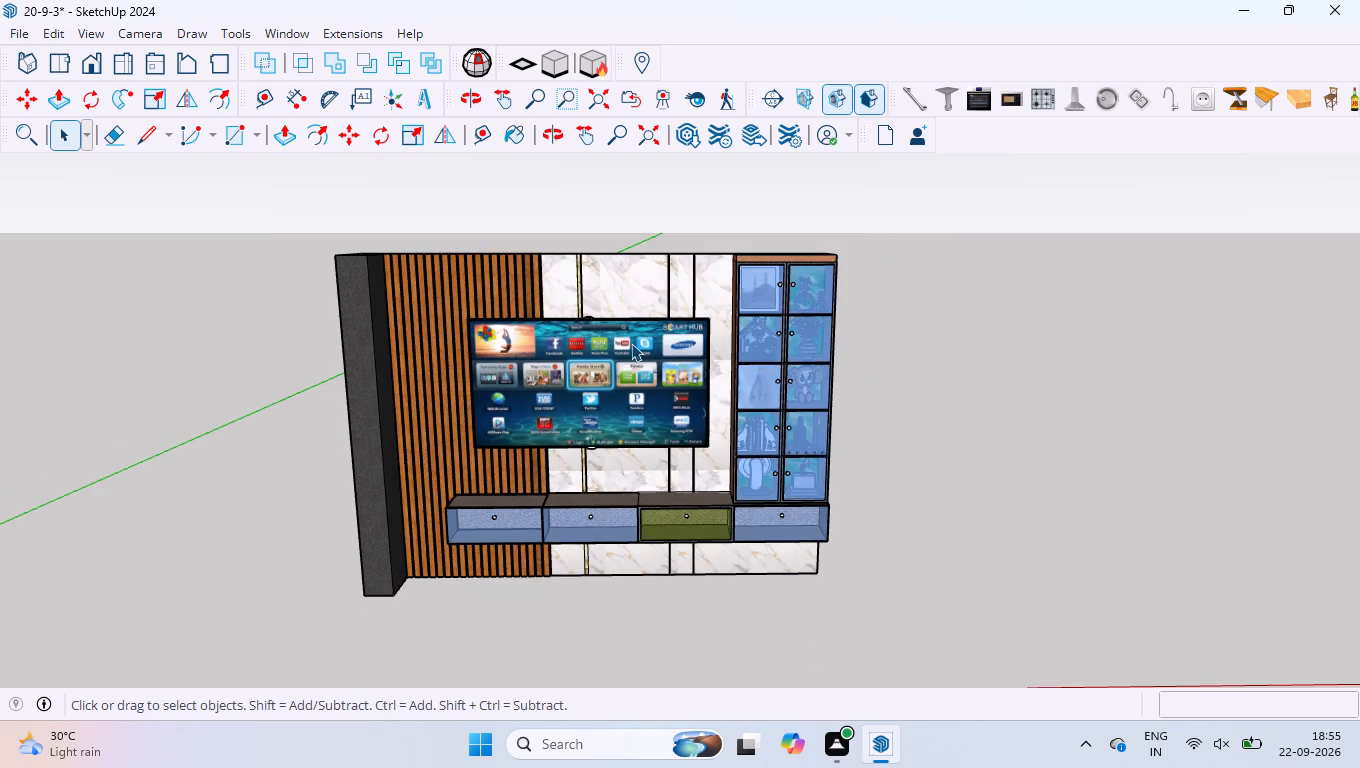
scroll(642, 327, "up", 4)
scroll(911, 252, "up", 7)
scroll(791, 249, "up", 9)
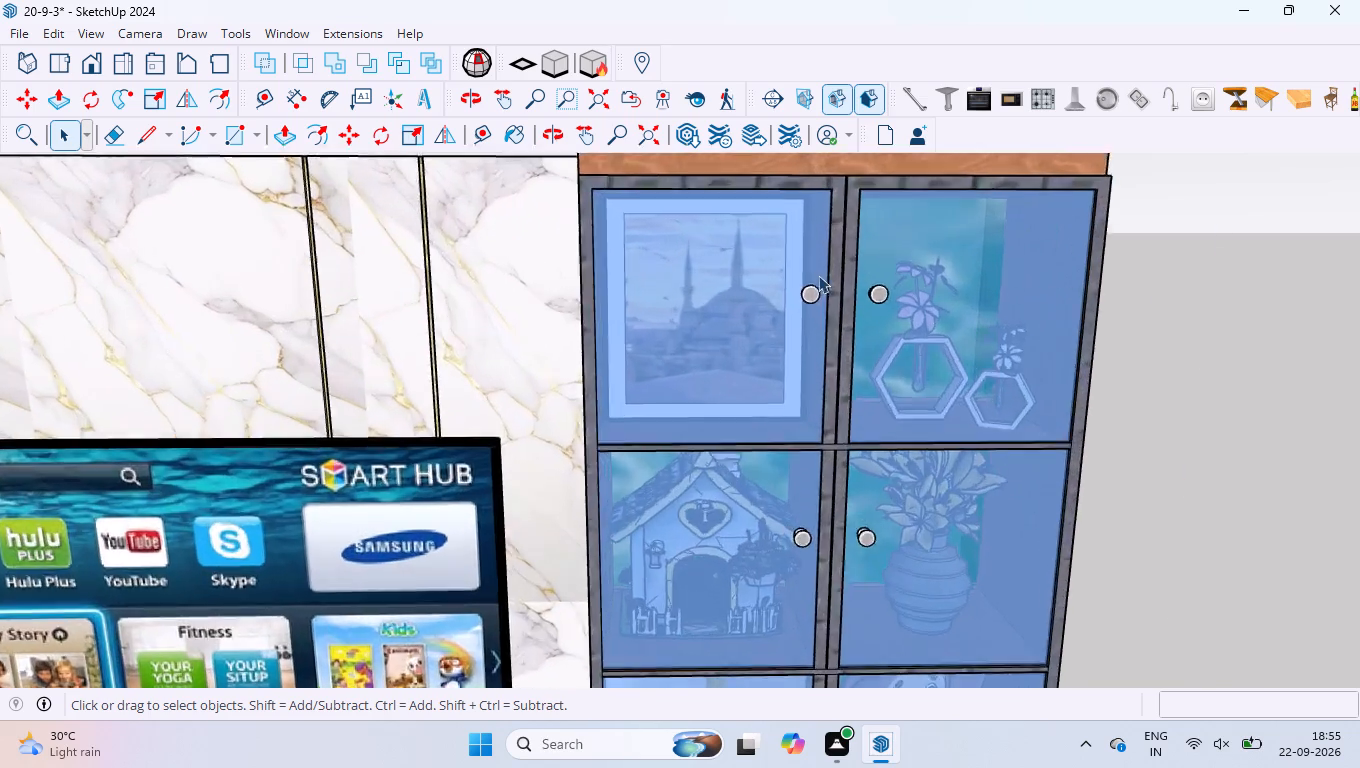
scroll(818, 275, "up", 18)
left_click(813, 353)
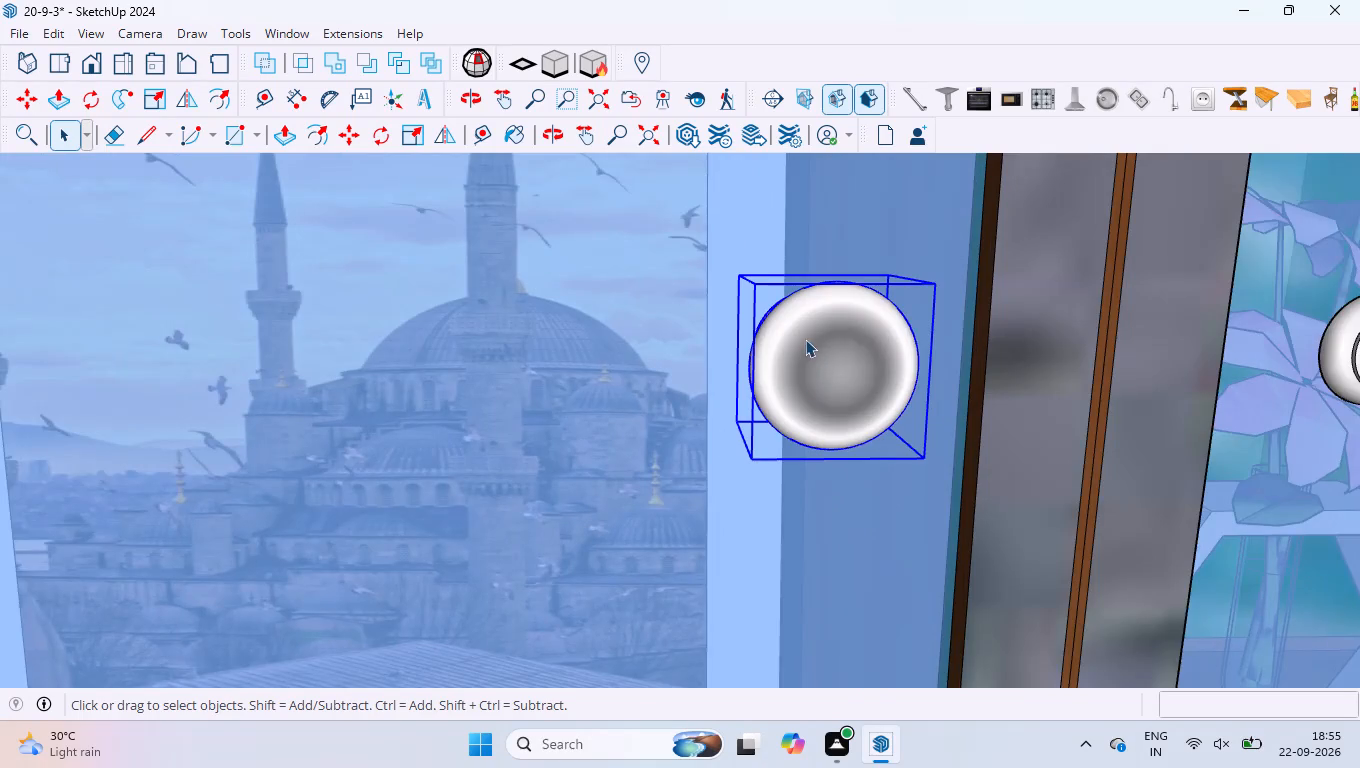
scroll(804, 337, "up", 2)
scroll(683, 261, "down", 17)
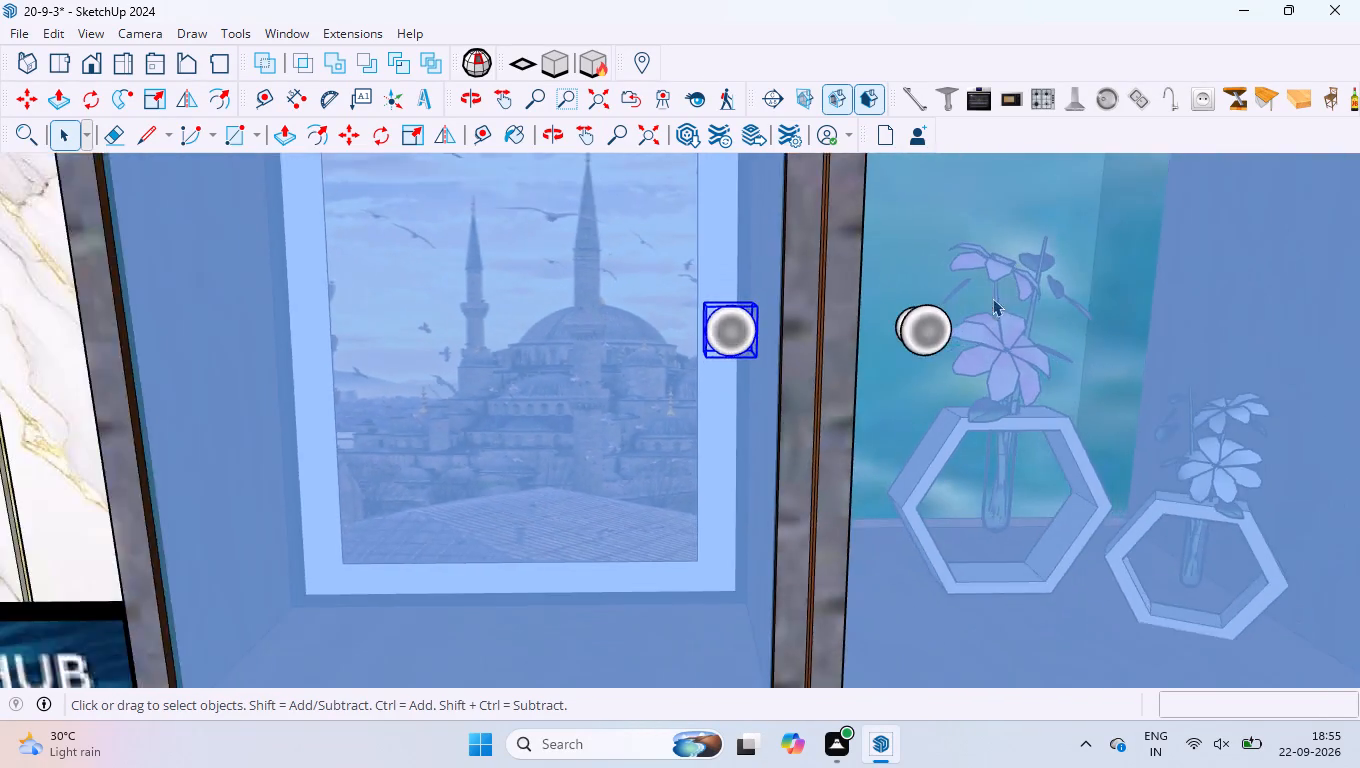
scroll(992, 298, "down", 10)
left_click(1326, 344)
scroll(895, 288, "up", 9)
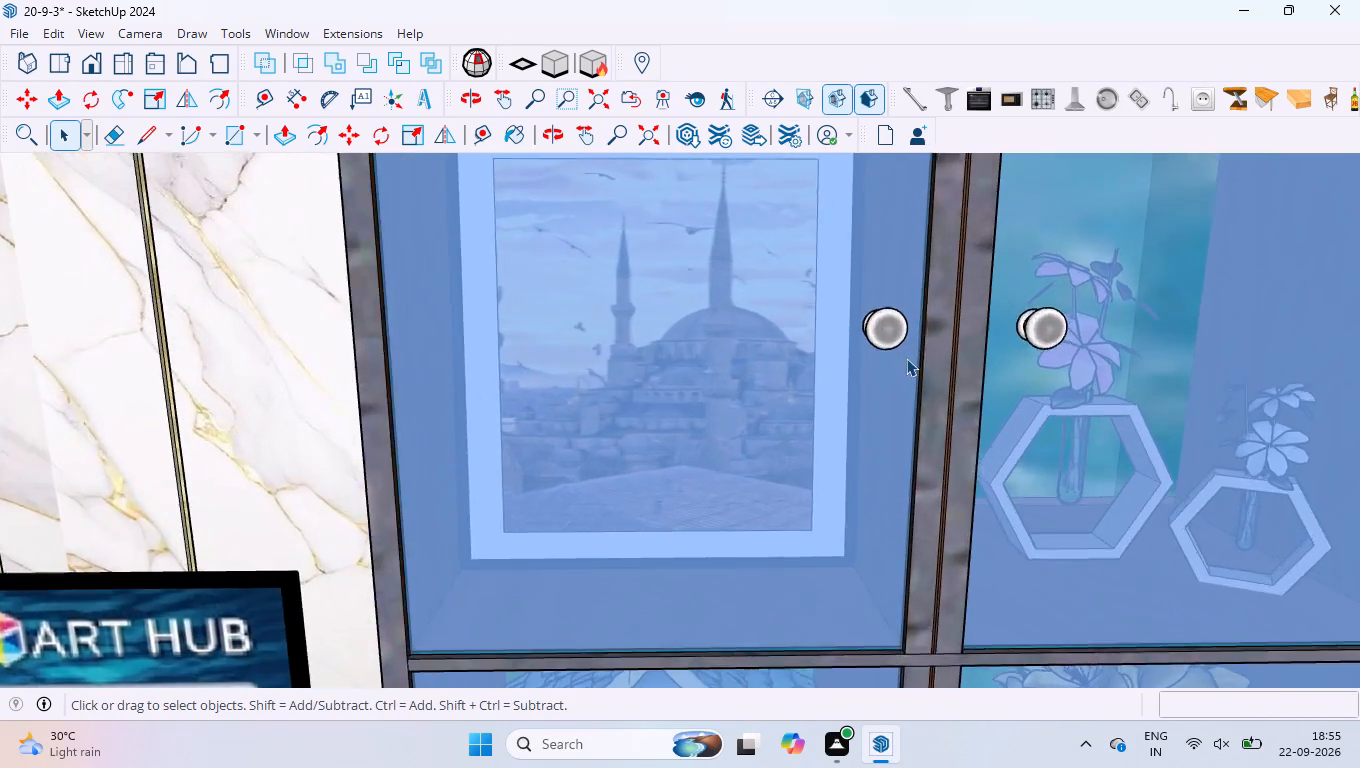
scroll(864, 272, "up", 11)
middle_click_drag(842, 320, 932, 497)
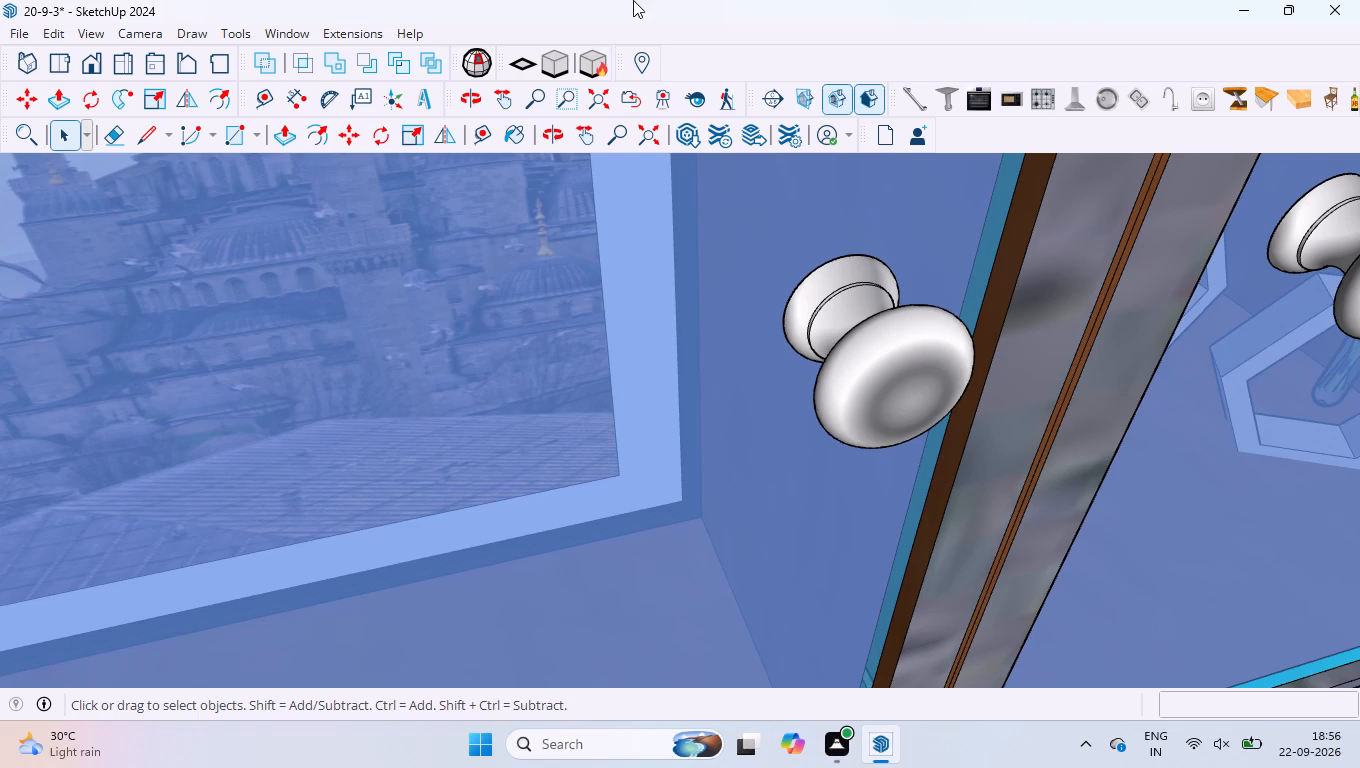
scroll(662, 299, "down", 1)
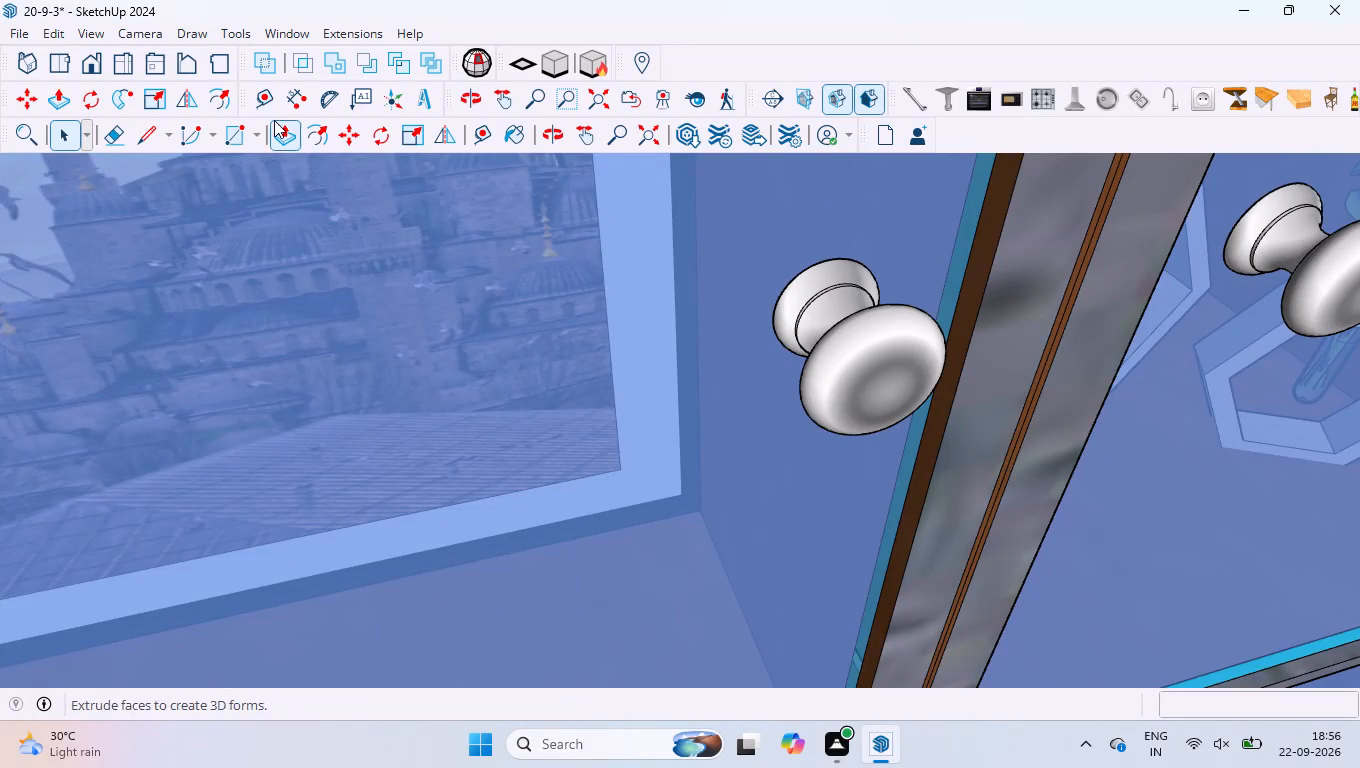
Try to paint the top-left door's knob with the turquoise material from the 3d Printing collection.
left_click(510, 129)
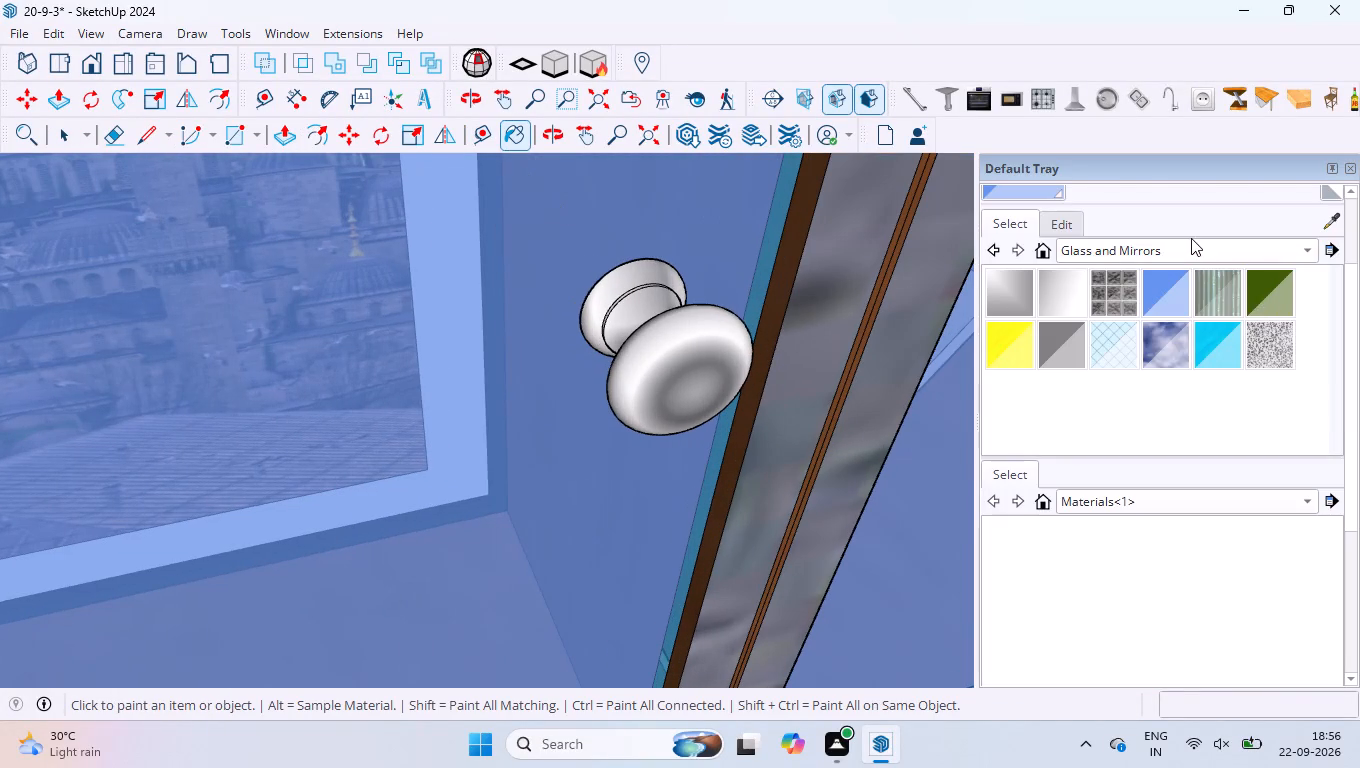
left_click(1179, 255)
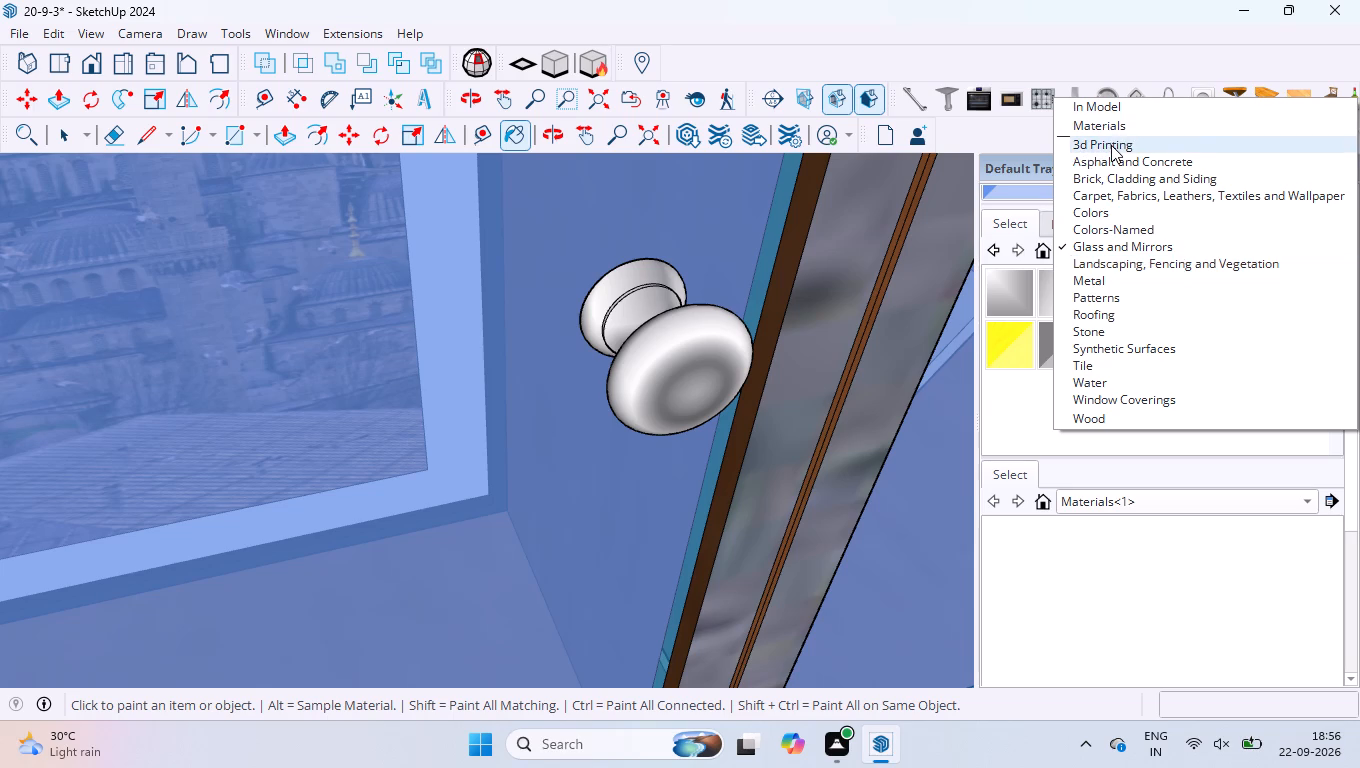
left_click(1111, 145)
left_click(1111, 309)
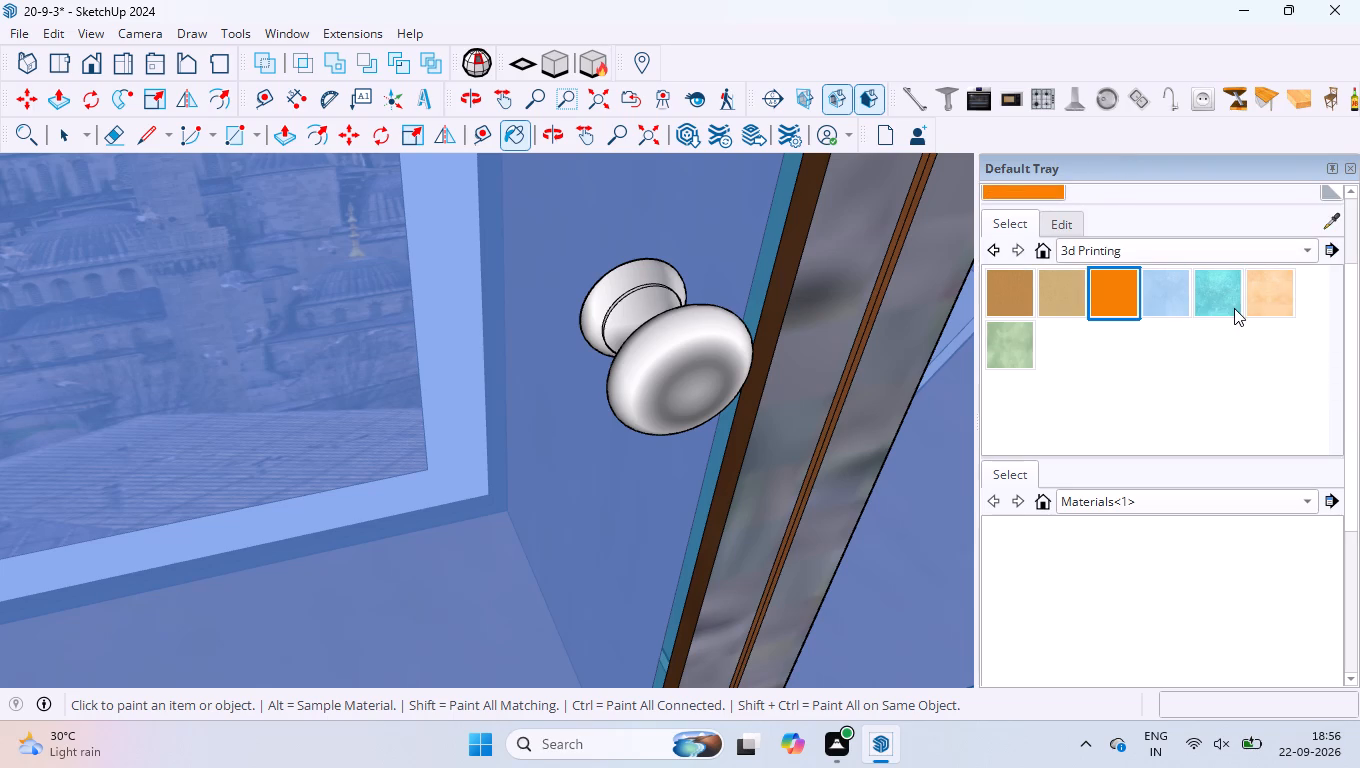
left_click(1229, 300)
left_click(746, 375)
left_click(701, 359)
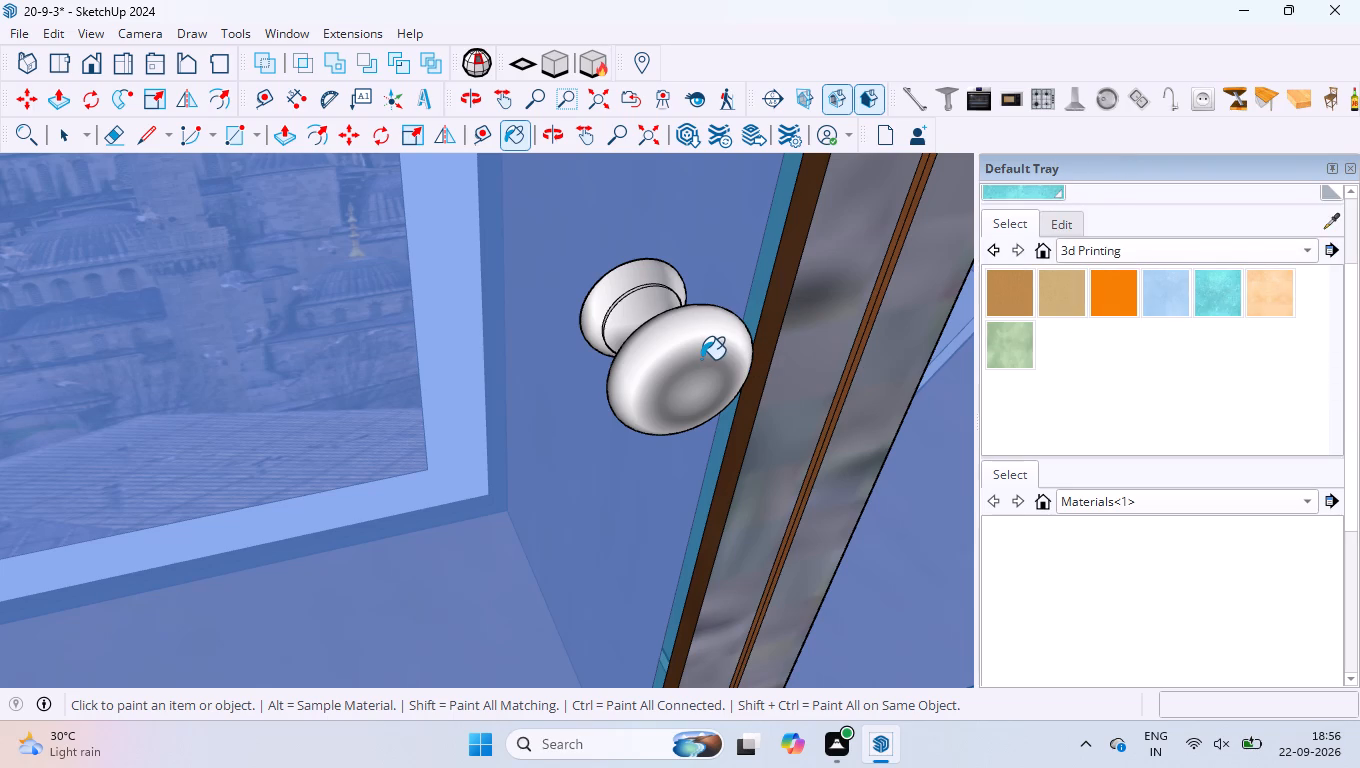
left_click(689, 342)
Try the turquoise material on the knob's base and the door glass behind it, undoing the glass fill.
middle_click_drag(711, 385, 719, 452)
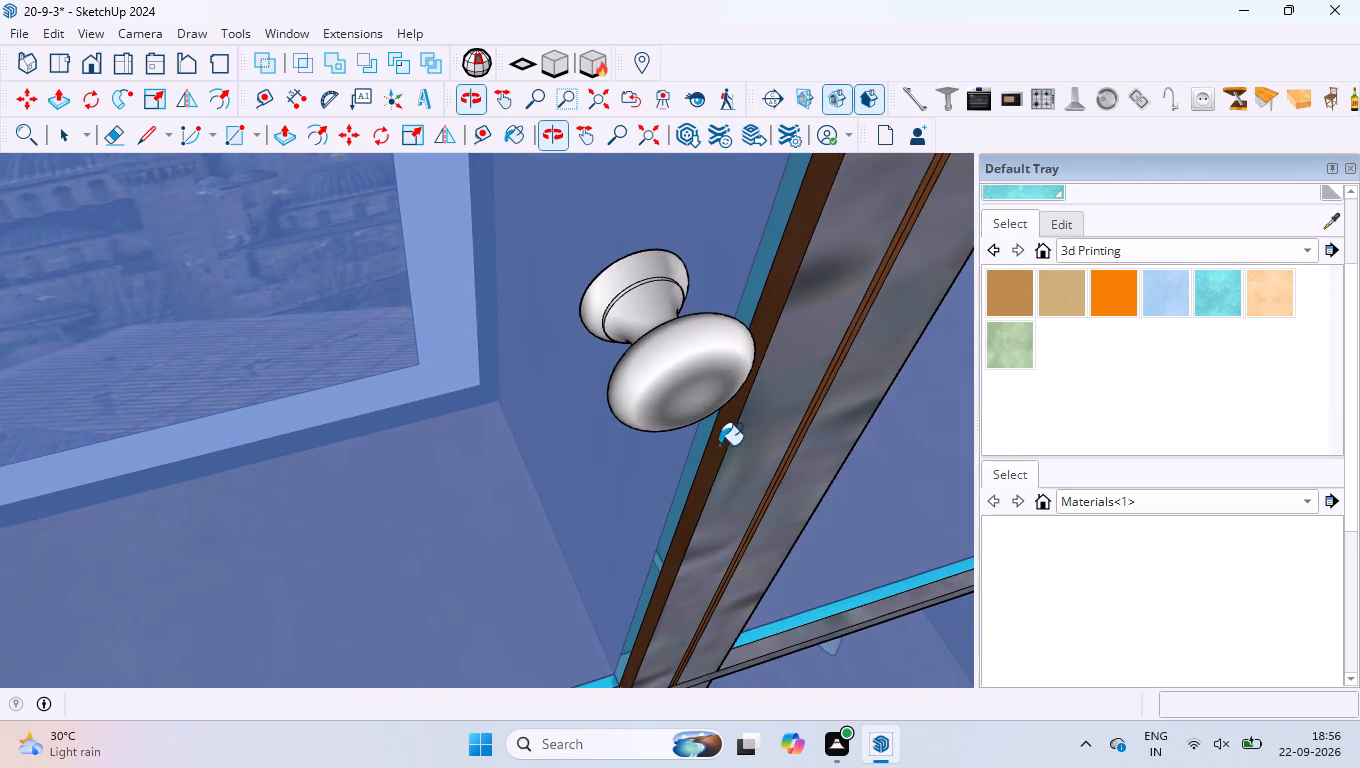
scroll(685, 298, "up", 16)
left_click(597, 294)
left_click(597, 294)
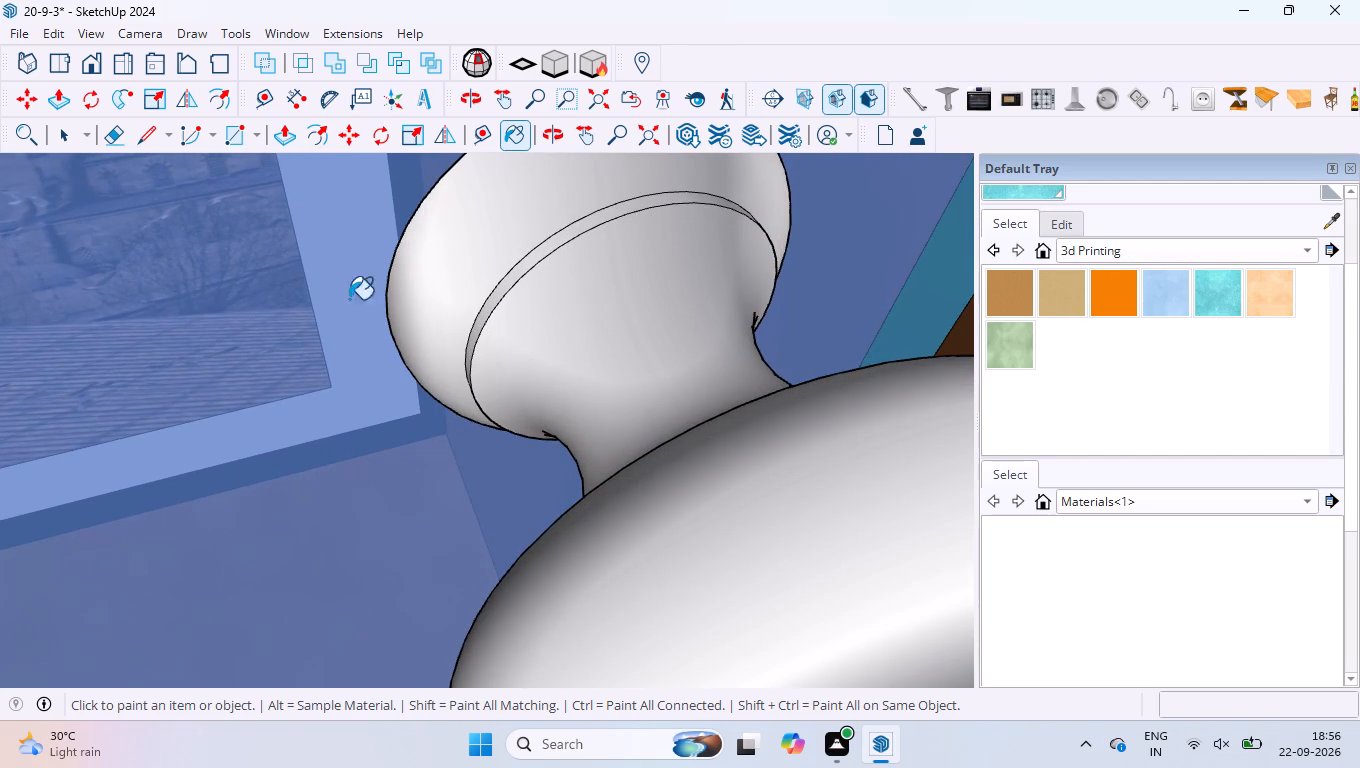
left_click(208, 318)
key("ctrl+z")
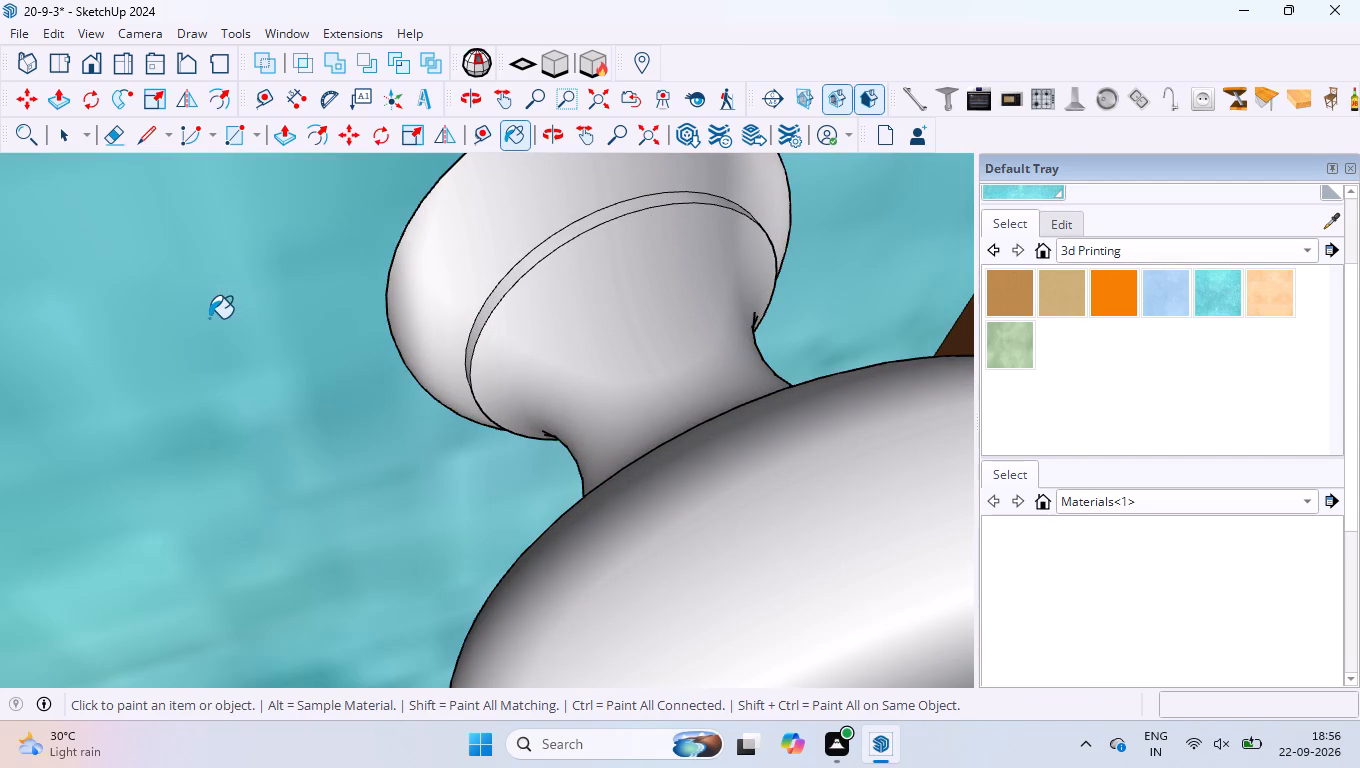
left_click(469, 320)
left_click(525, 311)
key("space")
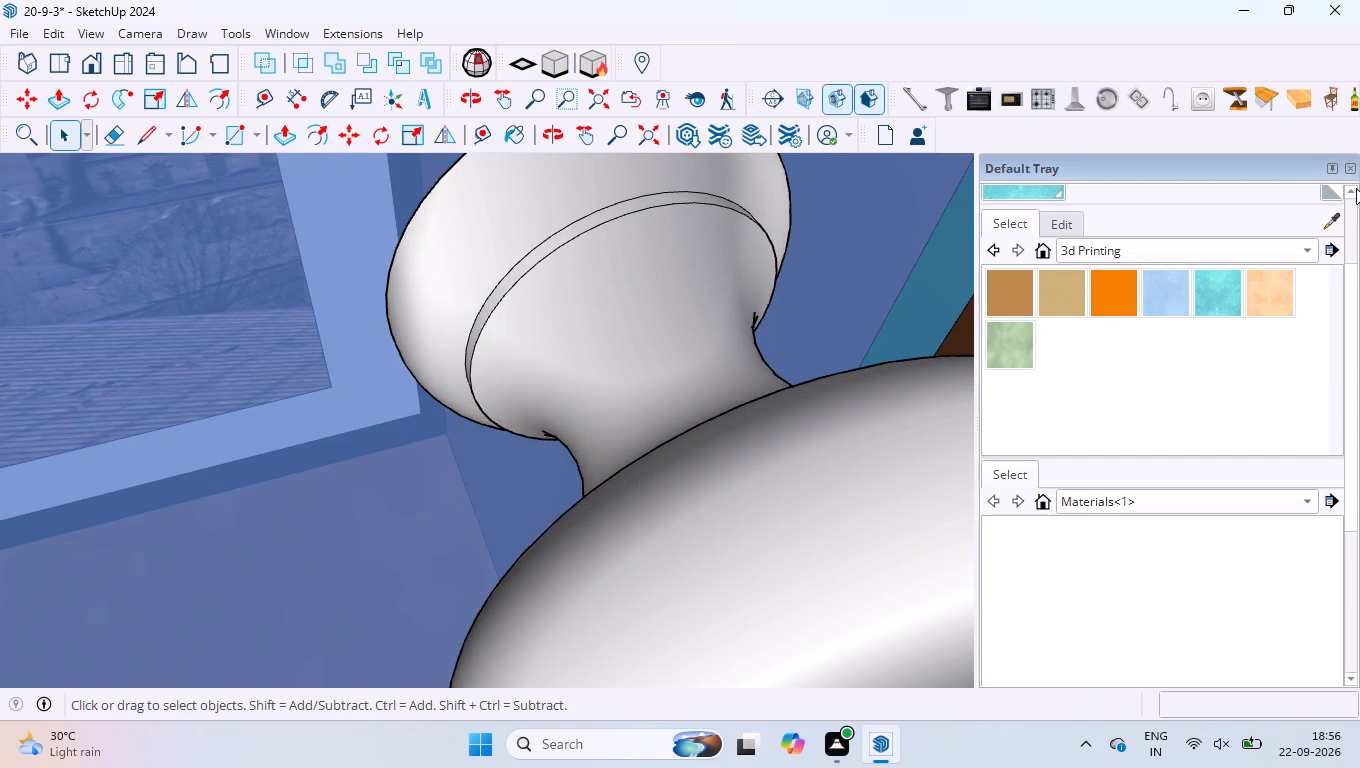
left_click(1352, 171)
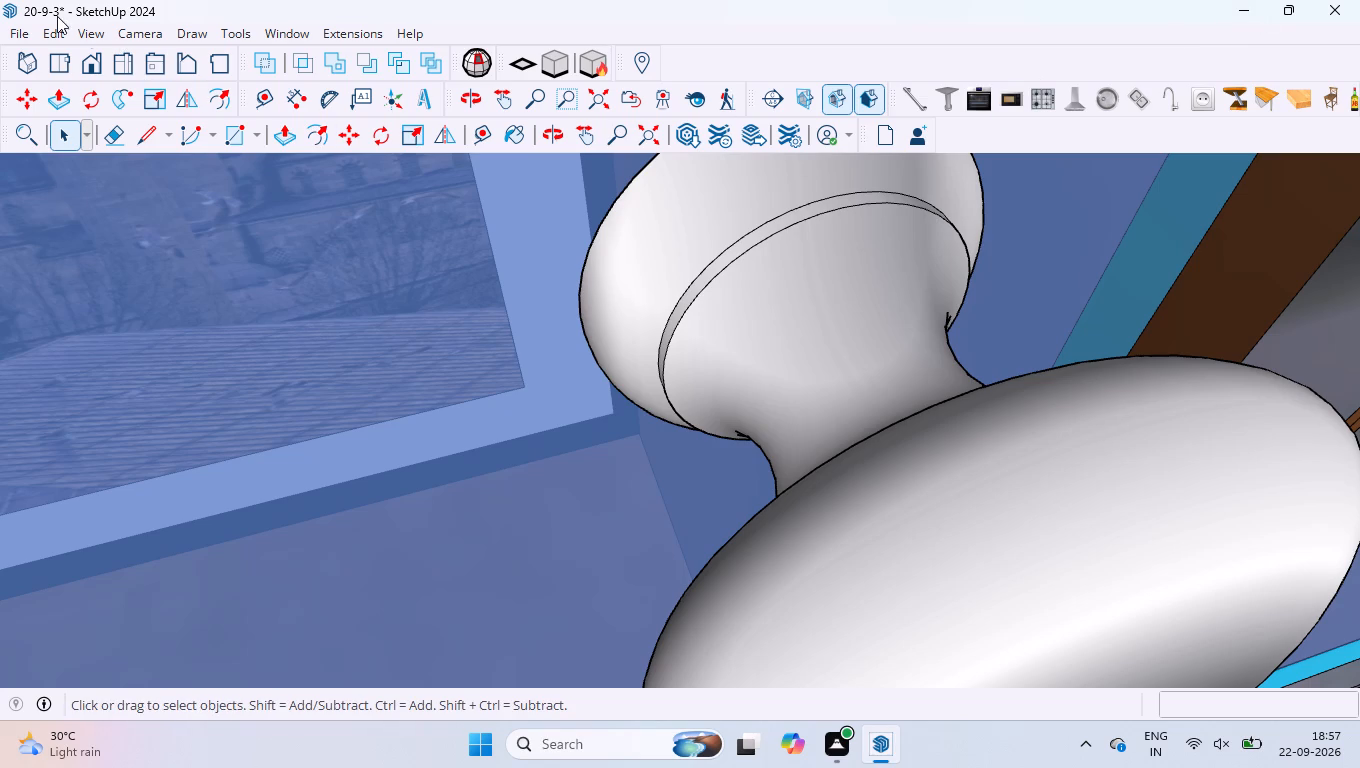
Switch to the Front view and frame the whole TV wall unit.
left_click(94, 69)
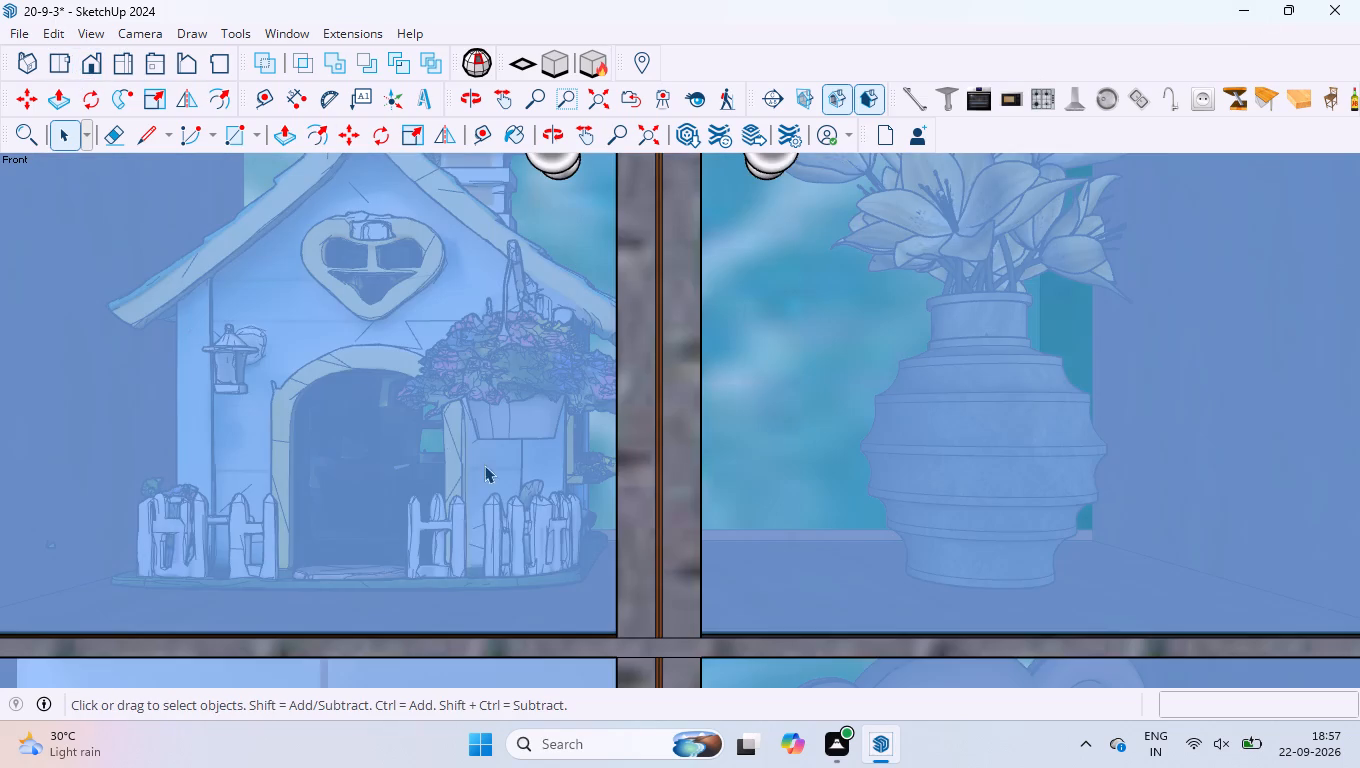
scroll(509, 523, "down", 15)
scroll(609, 468, "down", 11)
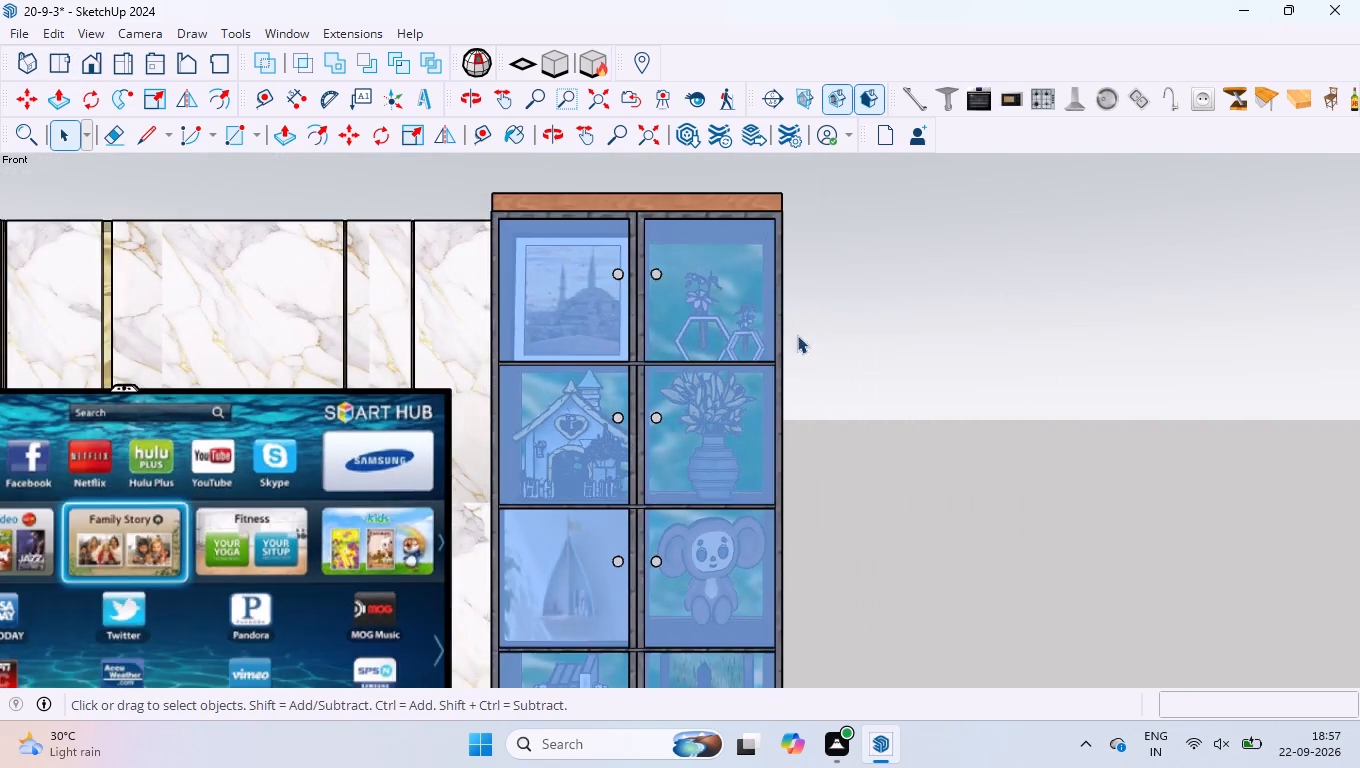
scroll(802, 366, "down", 14)
scroll(686, 660, "up", 4)
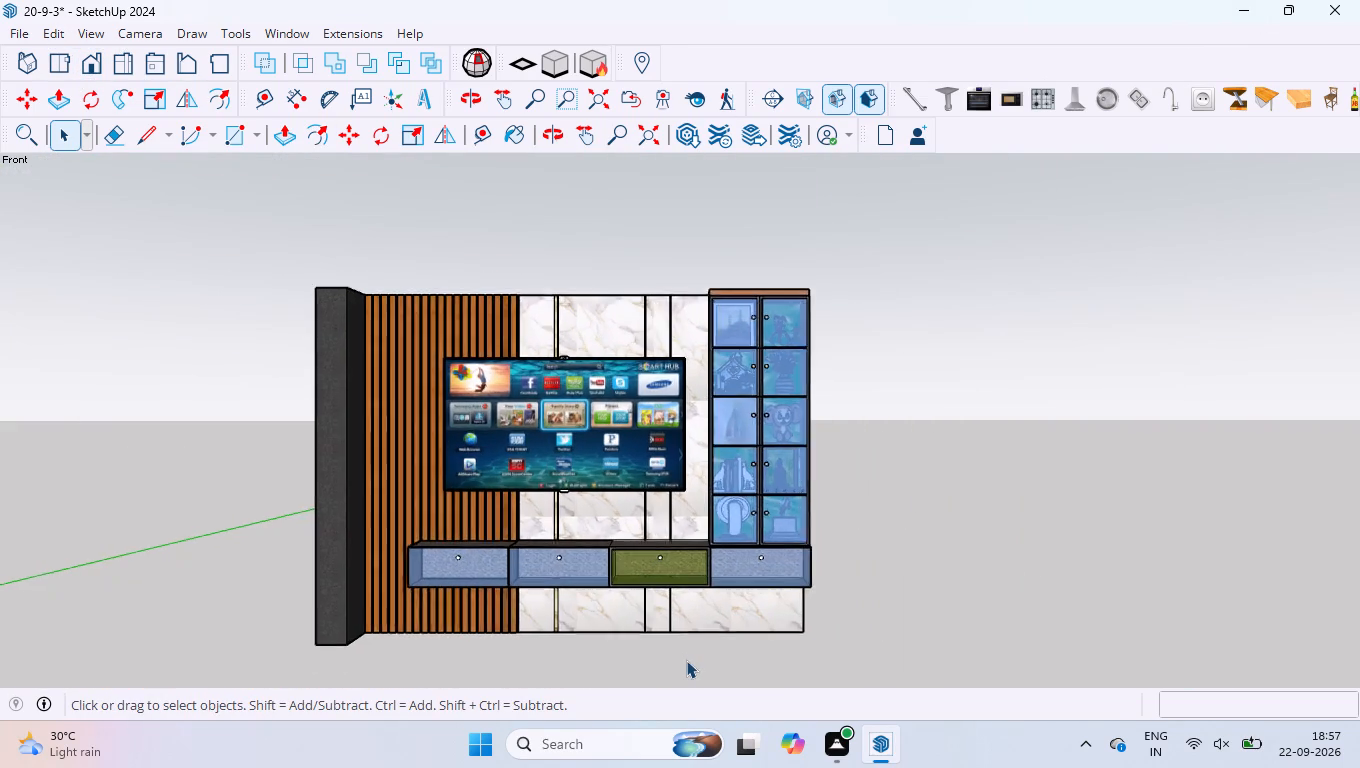
scroll(705, 625, "down", 2)
scroll(481, 520, "up", 1)
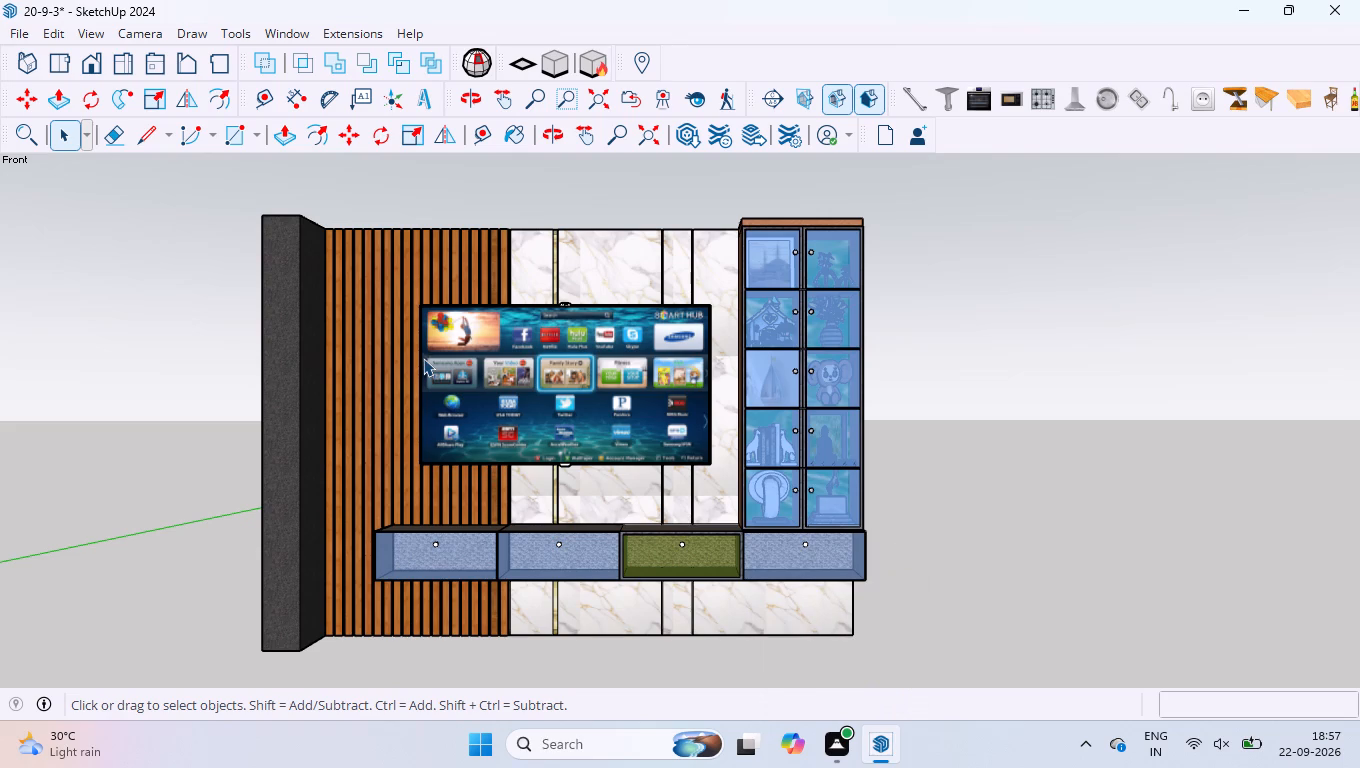
scroll(276, 268, "down", 12)
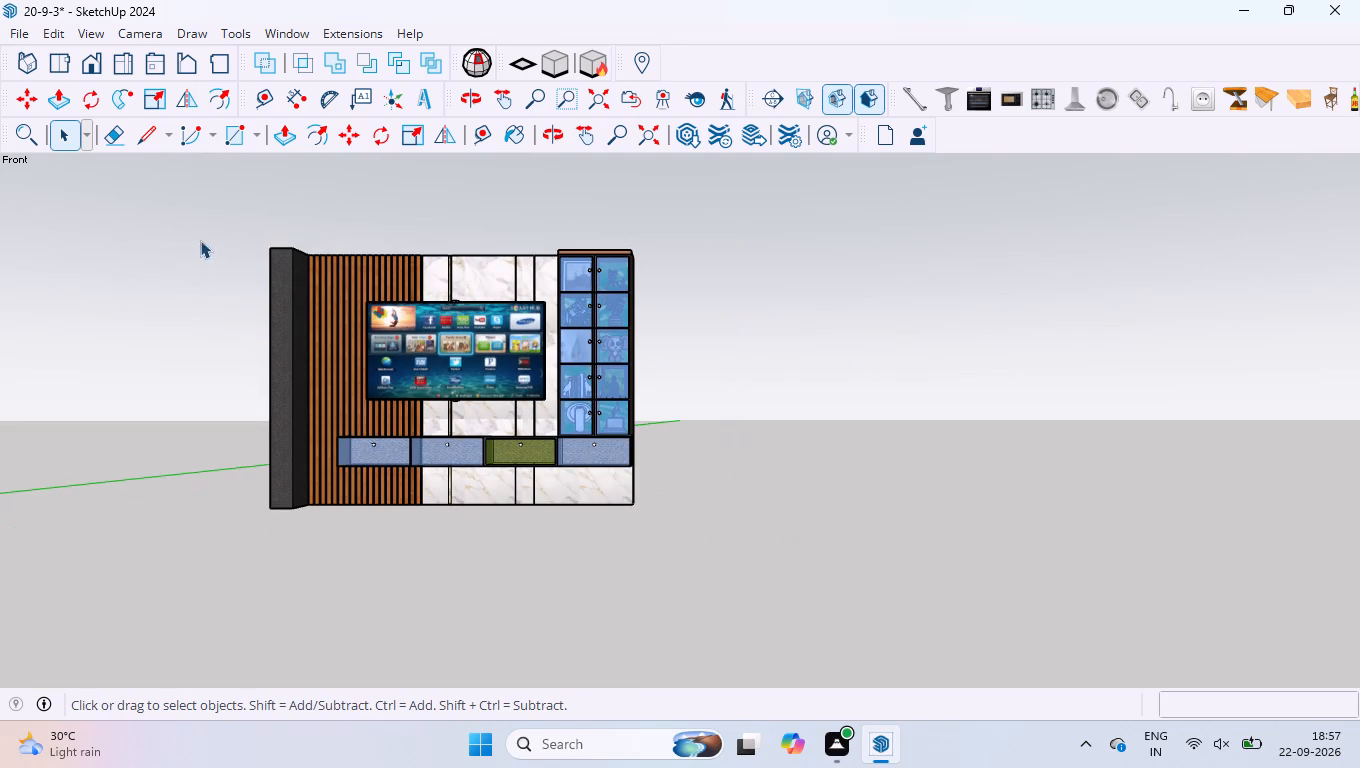
Save the 20-9-3 model.
left_click_drag(139, 195, 563, 470)
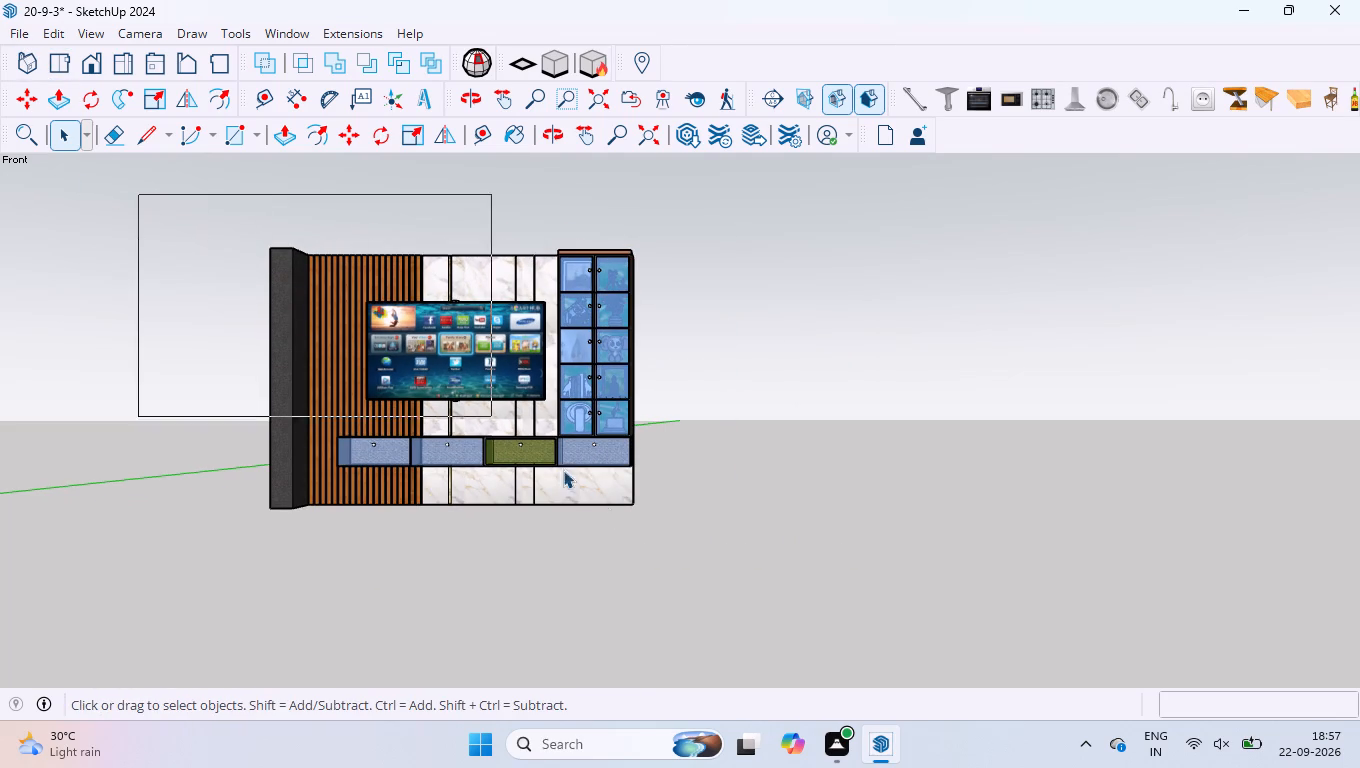
left_click_drag(563, 470, 721, 603)
left_click(676, 514)
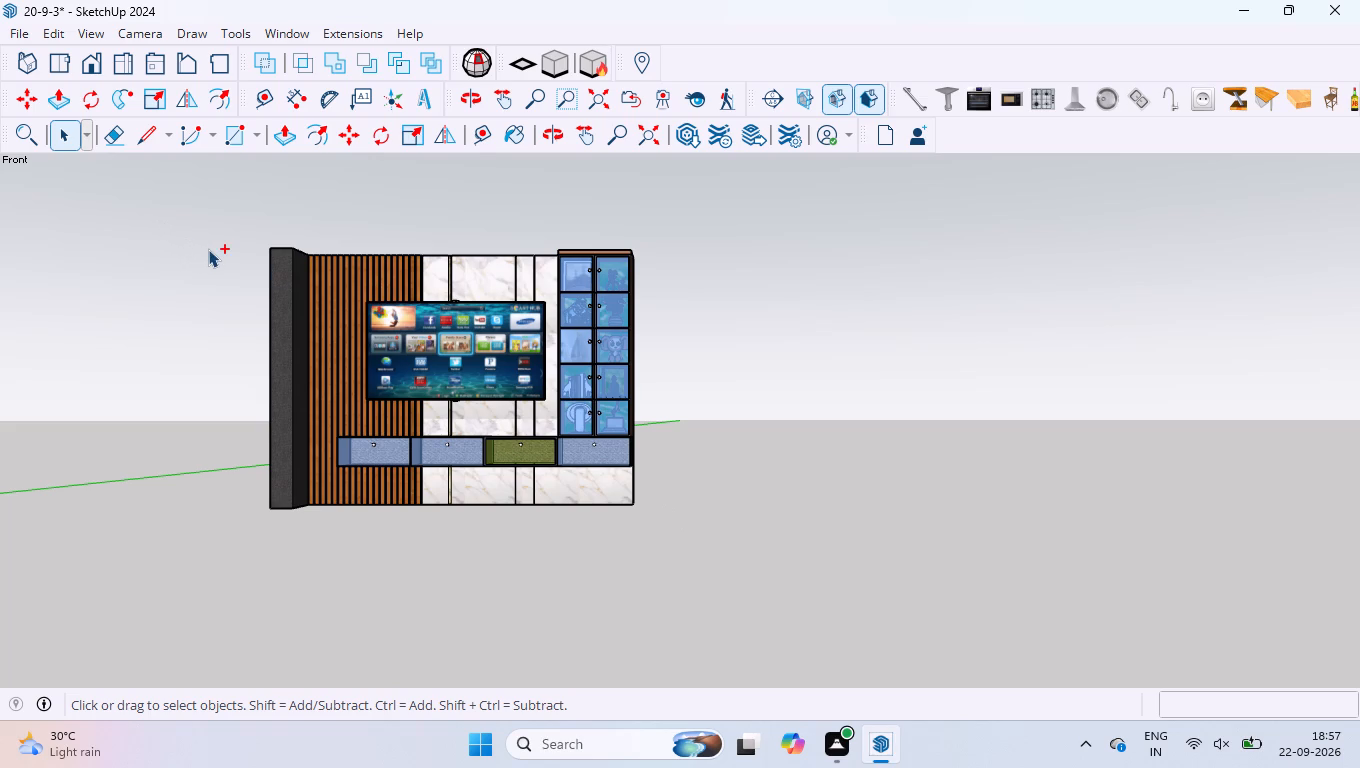
key("ctrl+s")
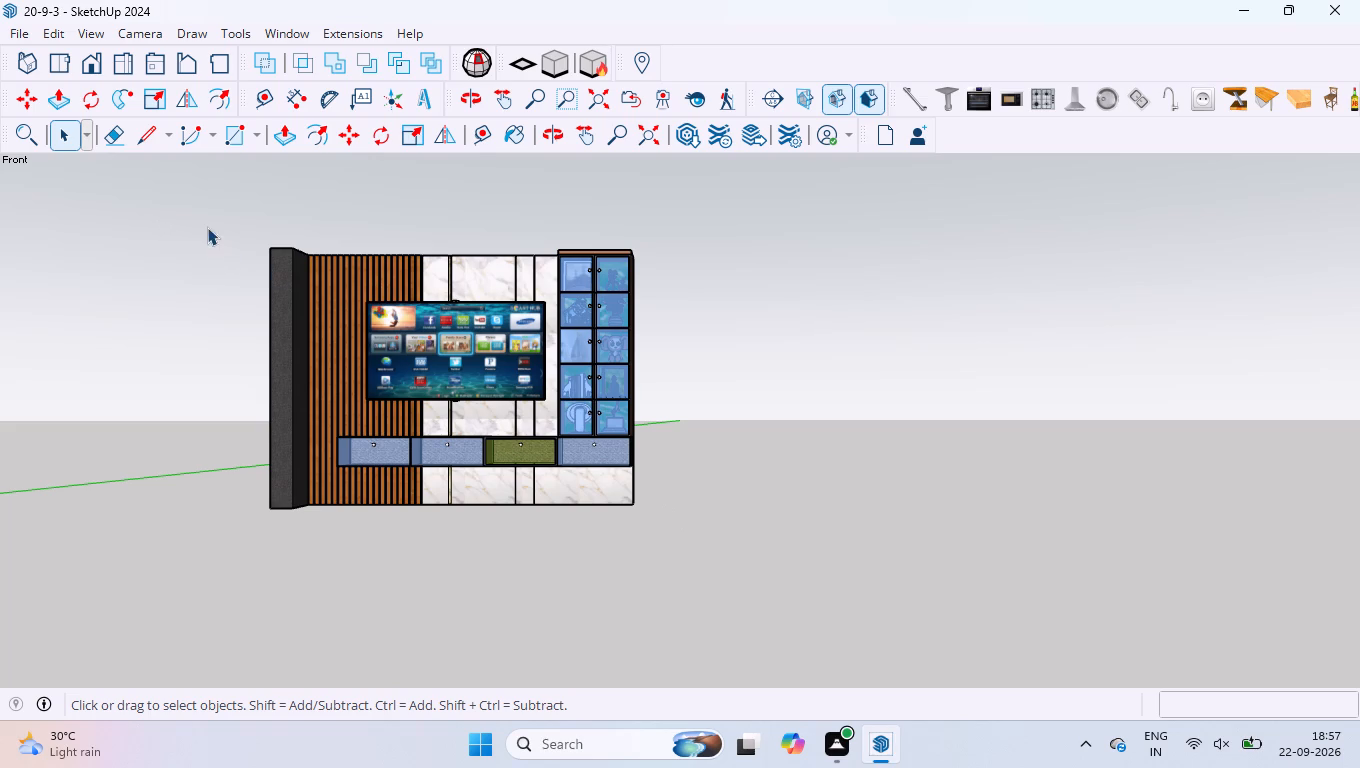
Reopen the saved model 20-9-3.skp from the recent files.
left_click_drag(202, 211, 773, 592)
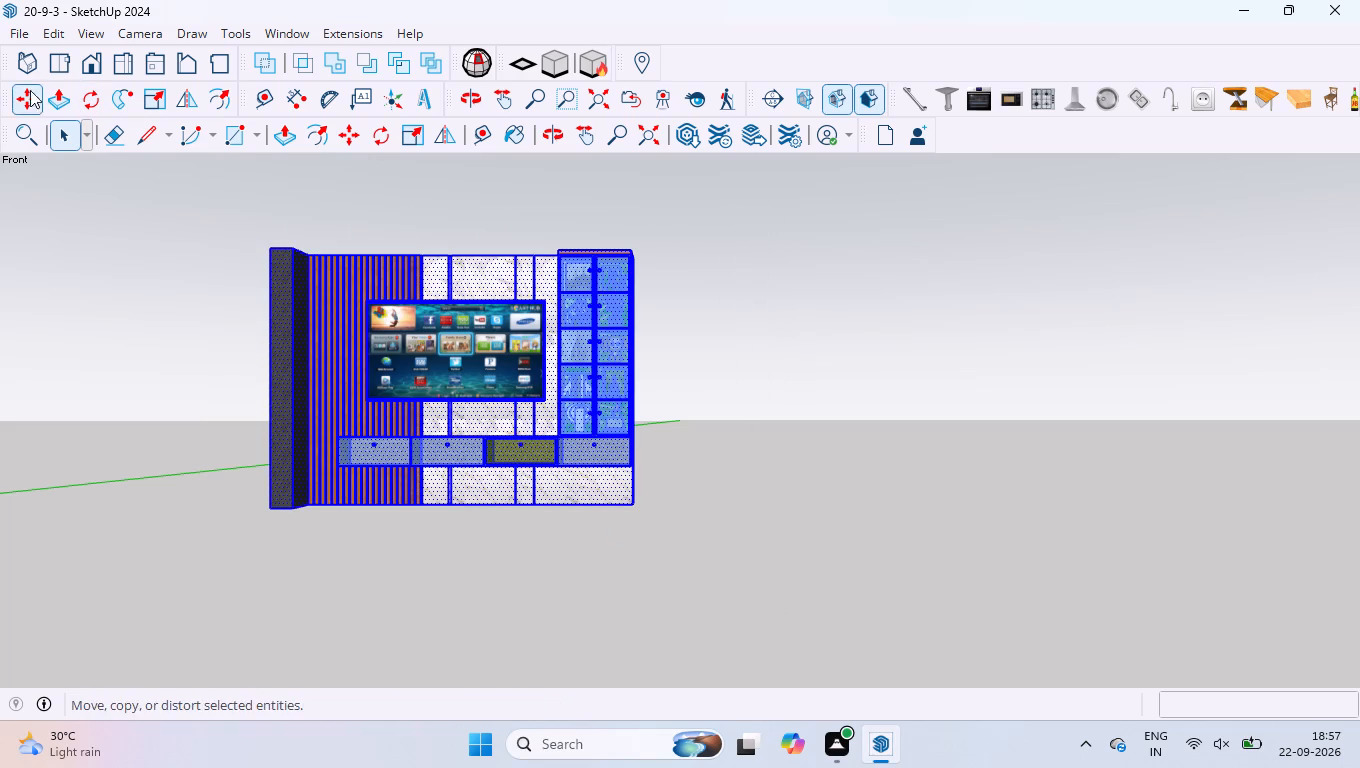
left_click(8, 35)
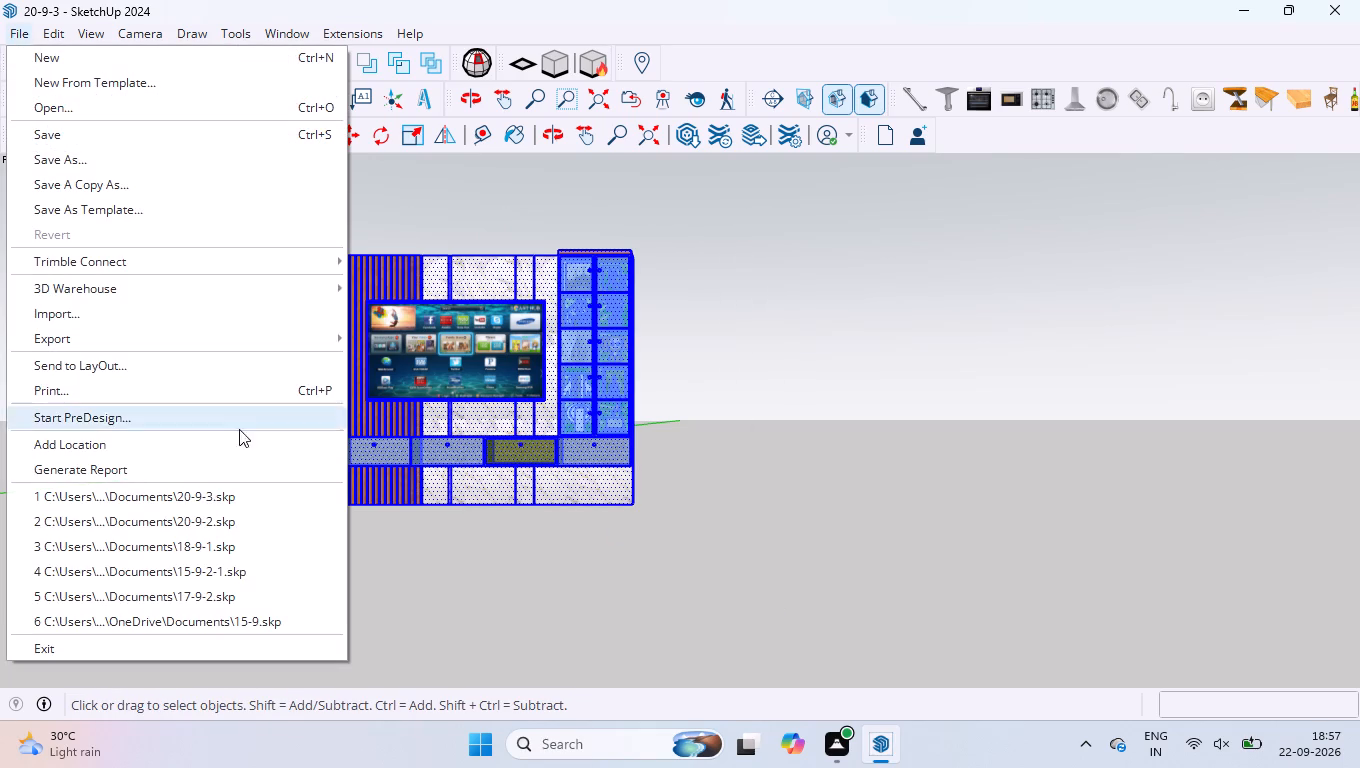
left_click(252, 500)
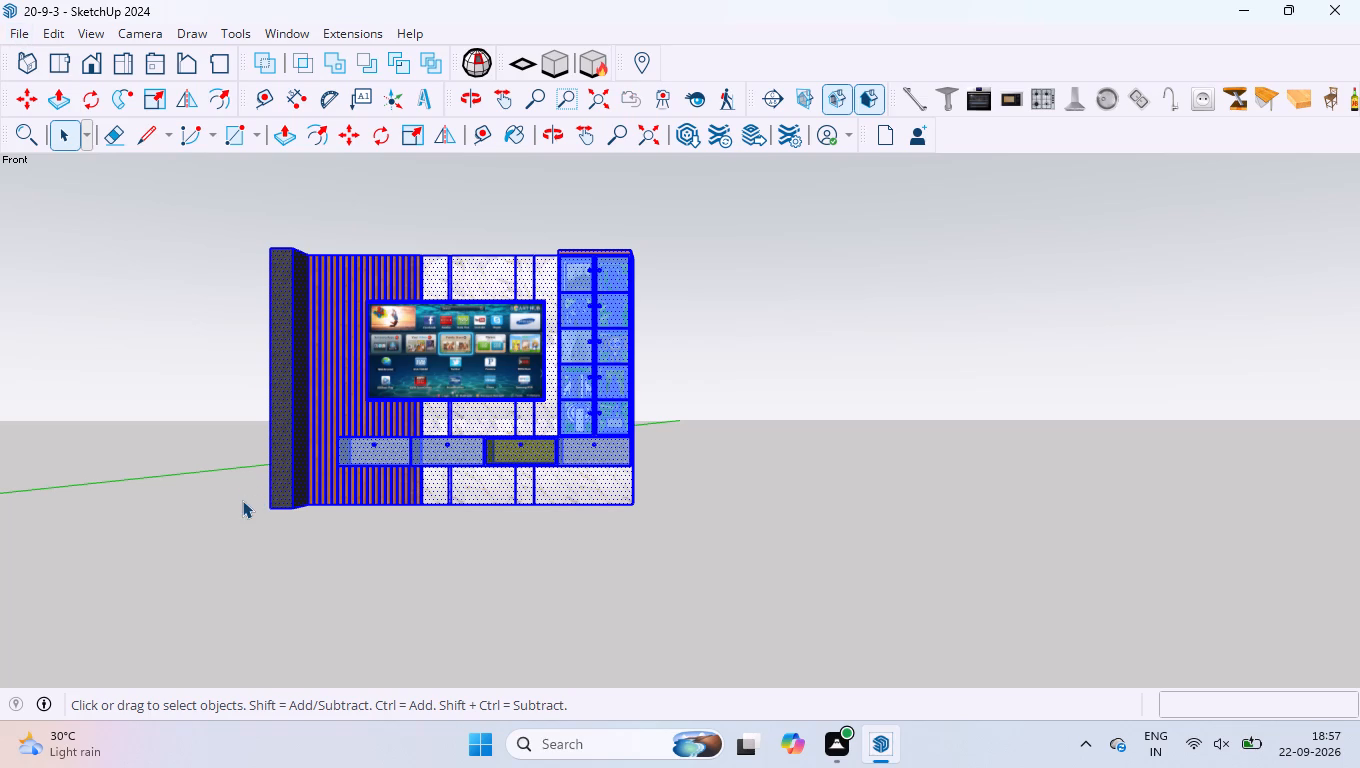
scroll(582, 446, "down", 6)
scroll(647, 375, "down", 4)
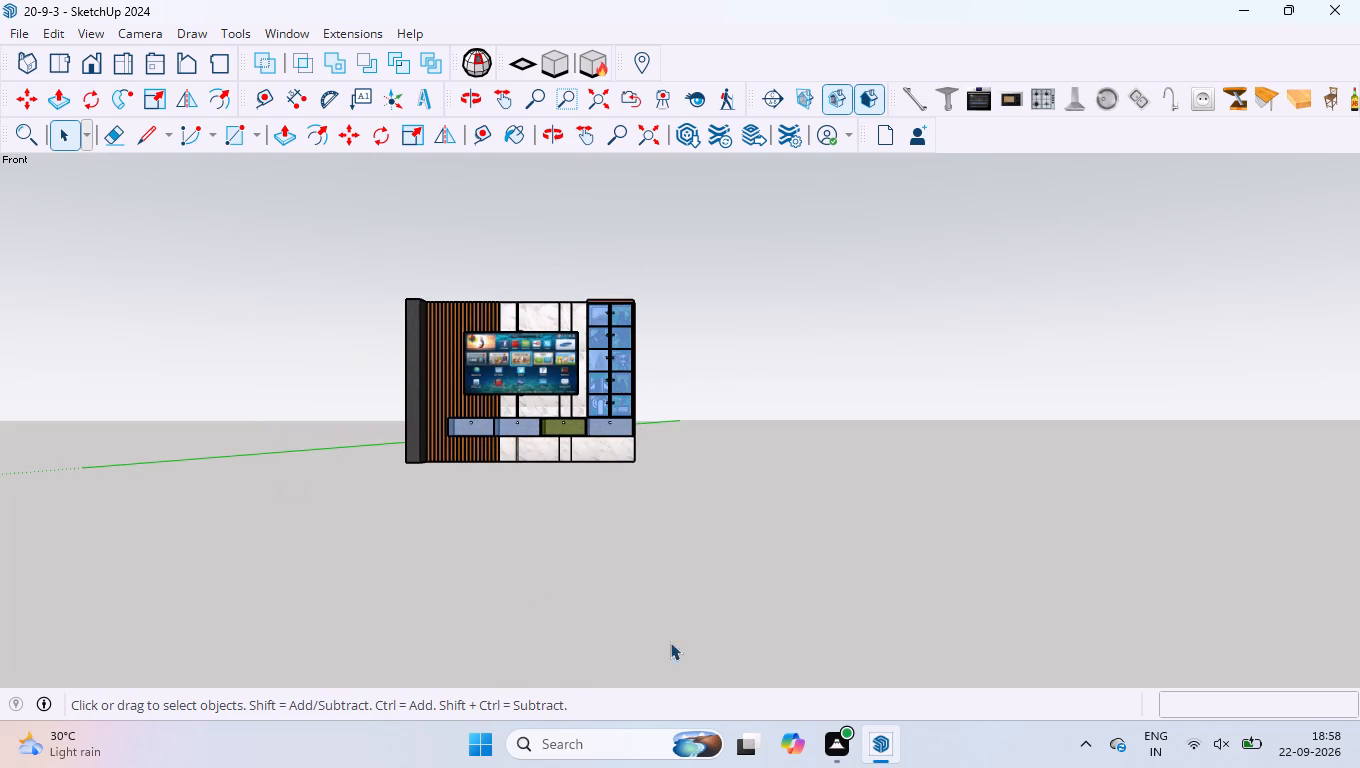
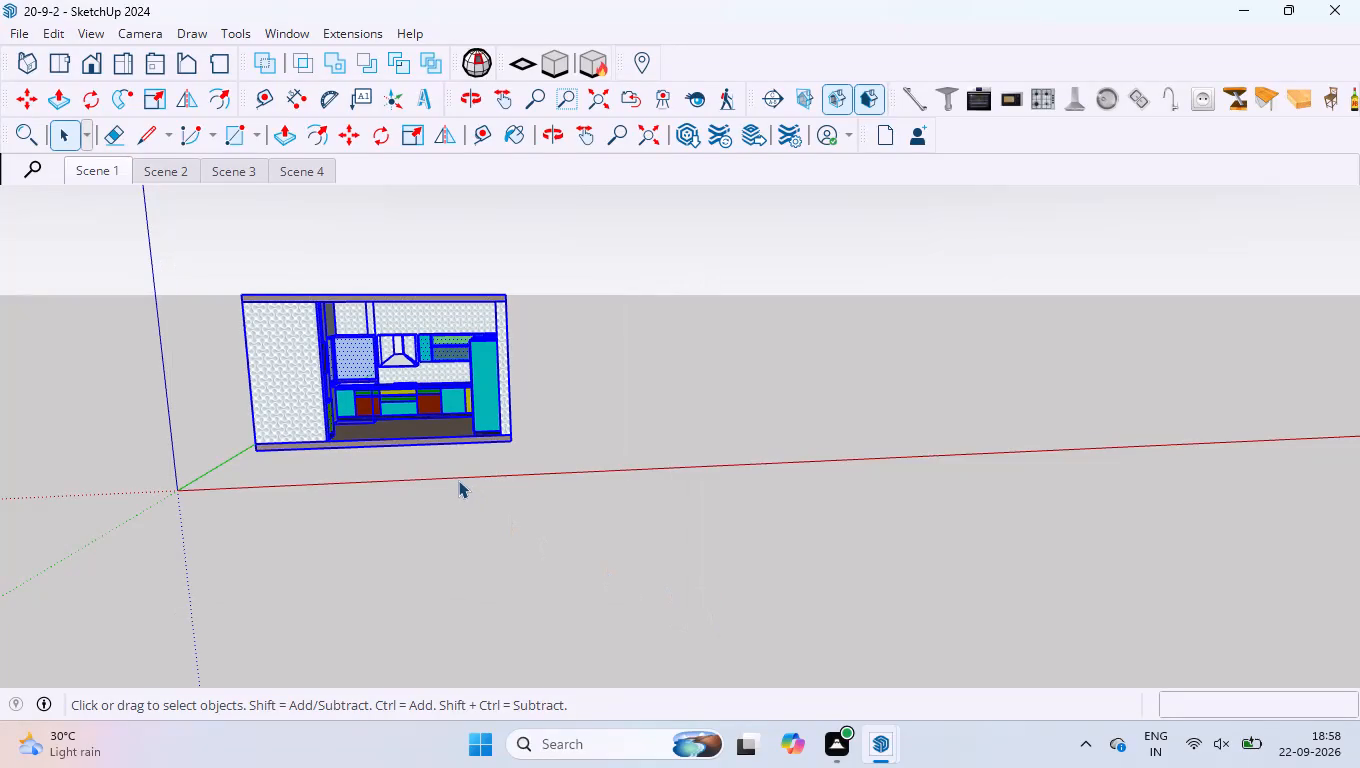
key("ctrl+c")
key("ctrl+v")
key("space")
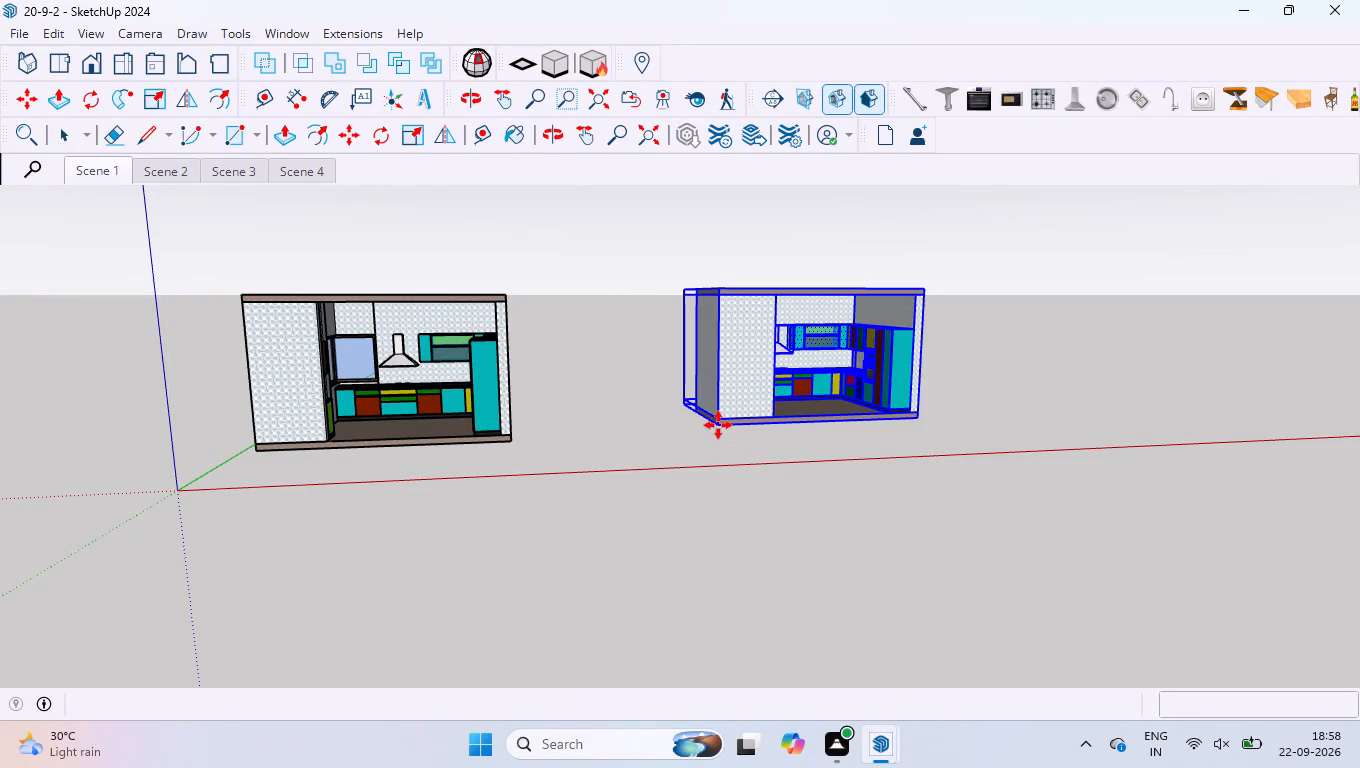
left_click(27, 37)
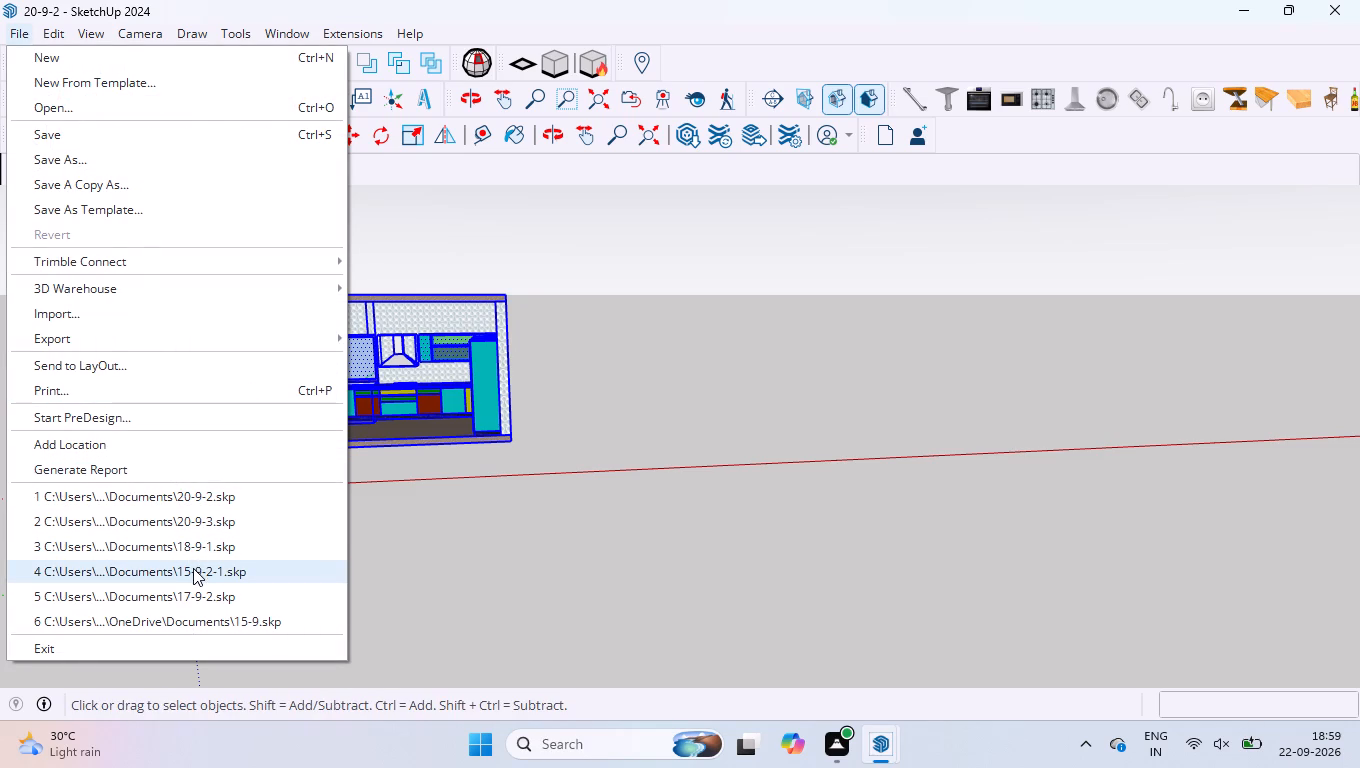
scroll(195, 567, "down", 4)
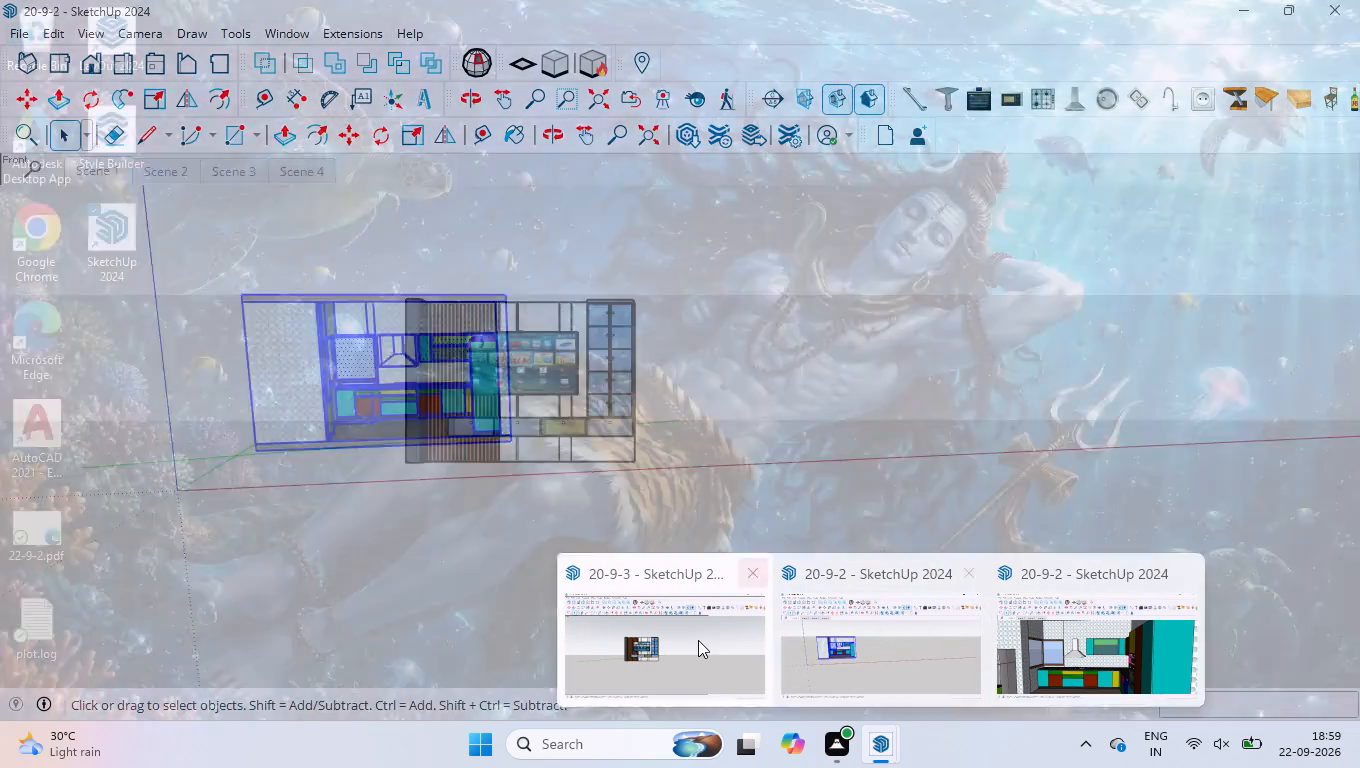
Switch to the open 20-9-3 model window and view the whole TV wall unit.
left_click(691, 640)
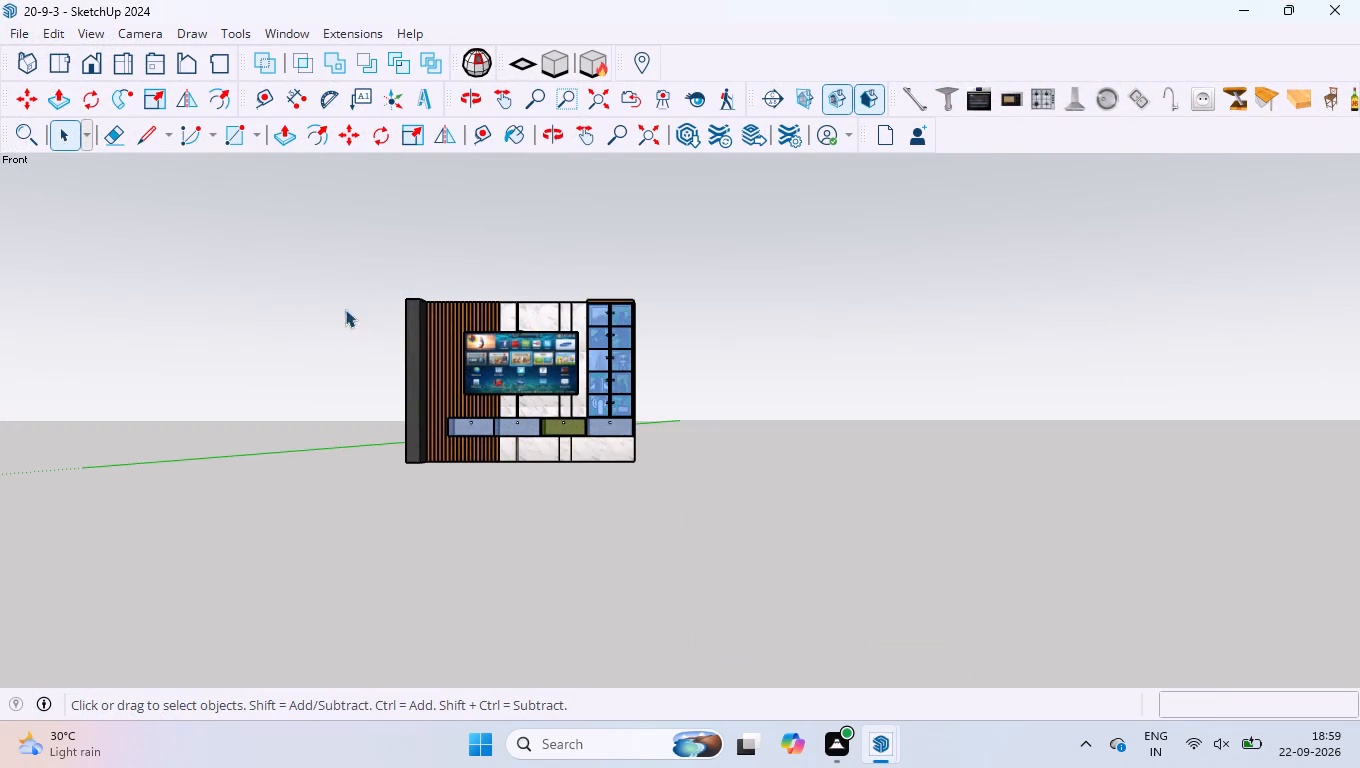
scroll(300, 360, "down", 2)
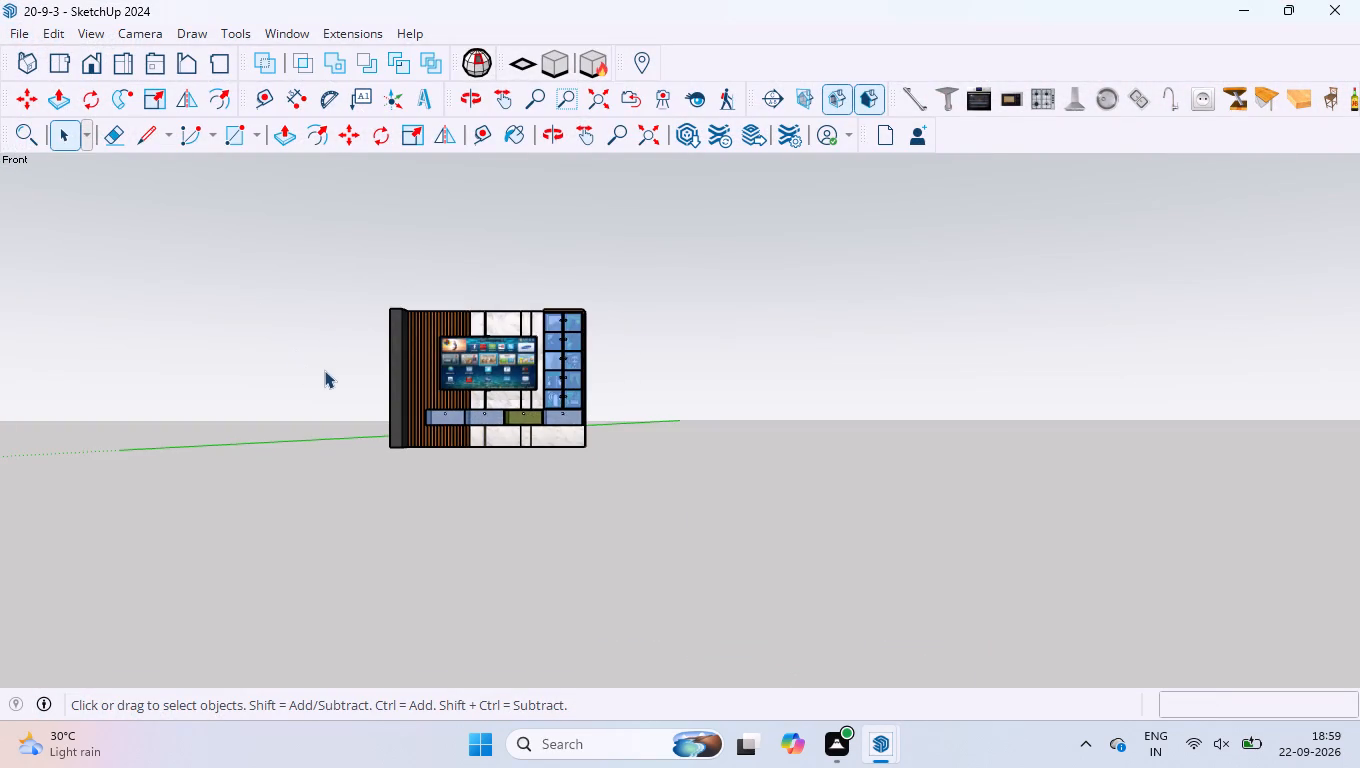
scroll(397, 360, "up", 3)
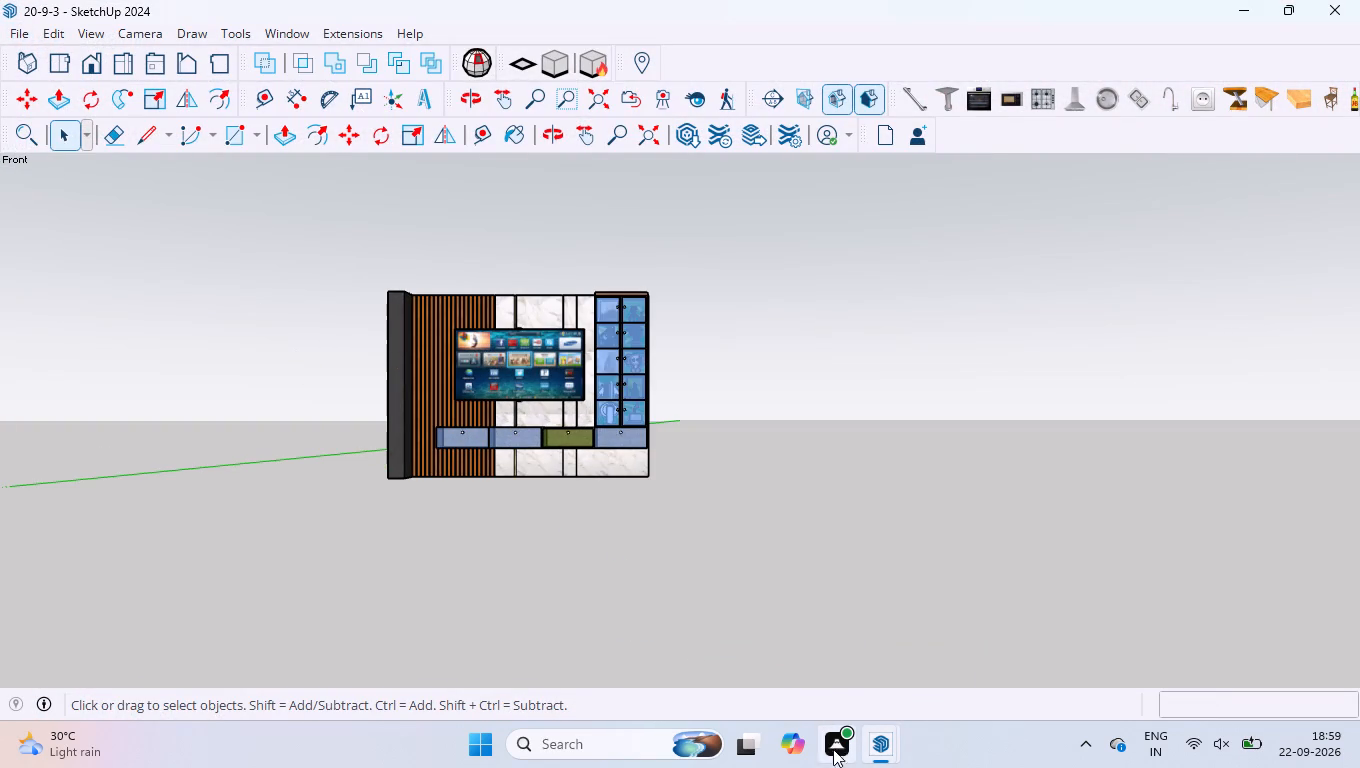
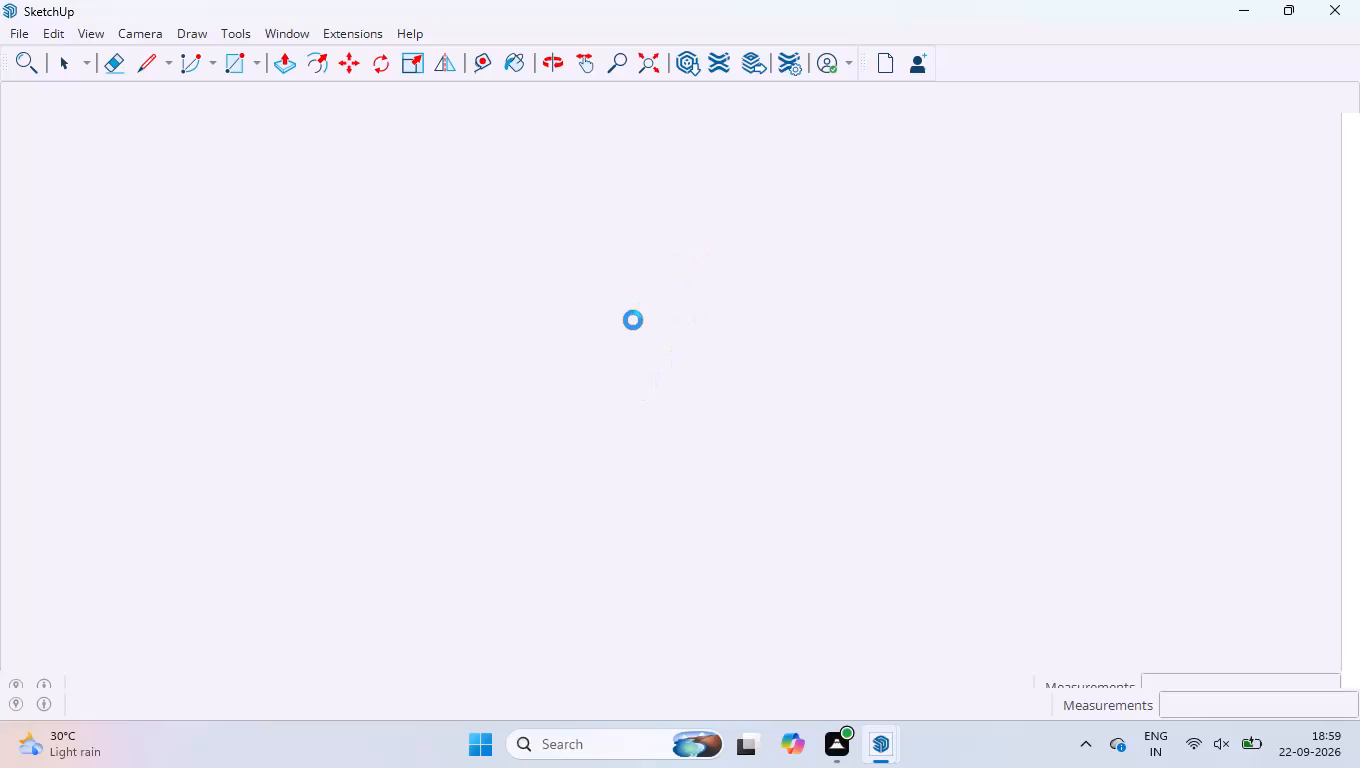
Paste the copied kitchen room model into 20-9-3, beside the TV wall unit near the red axis.
scroll(634, 323, "down", 3)
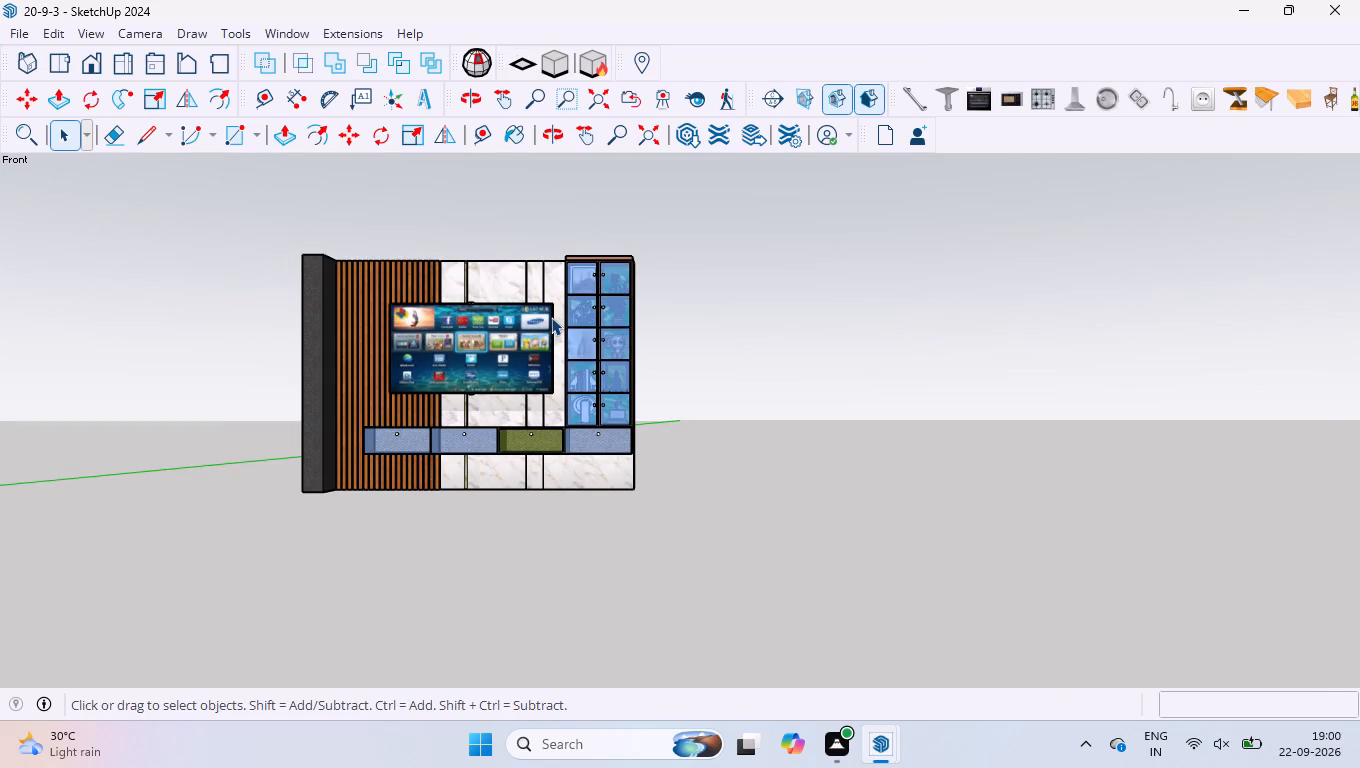
scroll(867, 188, "down", 8)
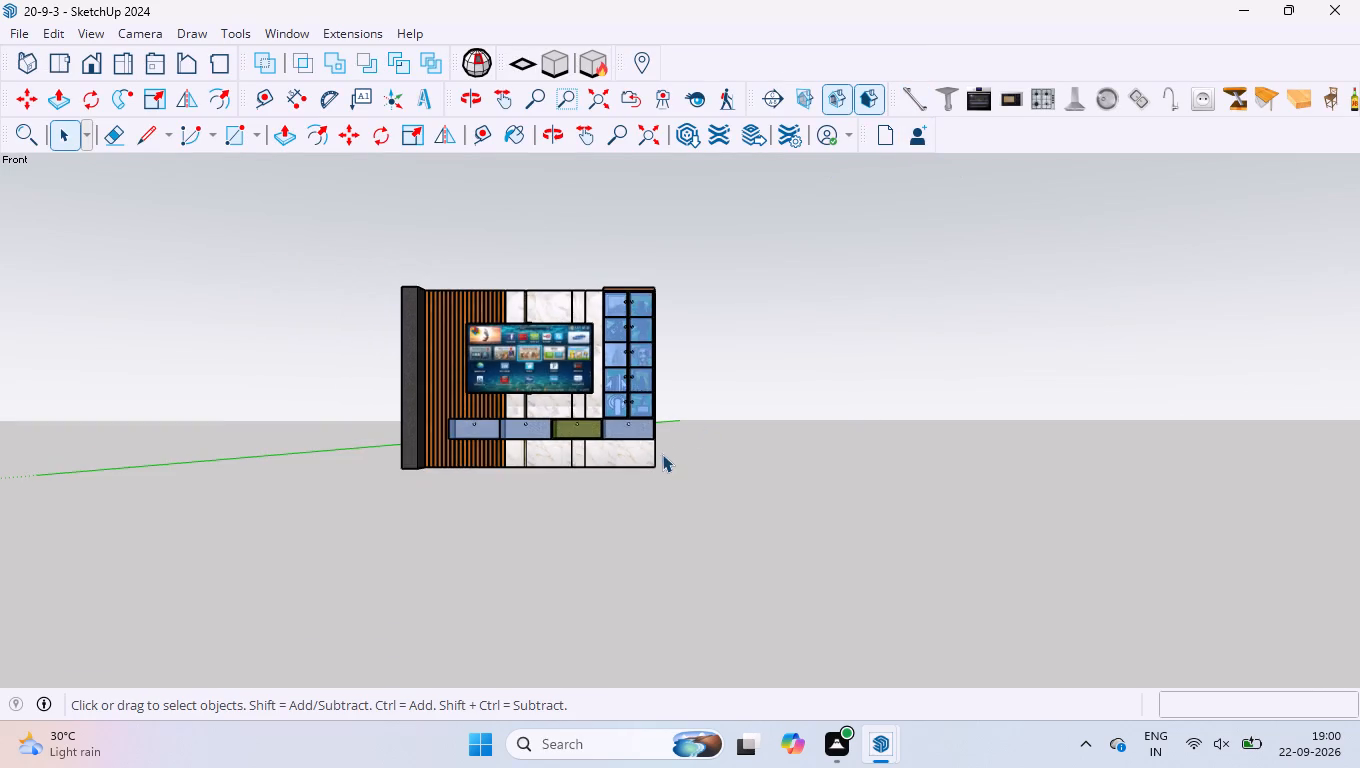
scroll(732, 349, "up", 3)
key("ctrl+v")
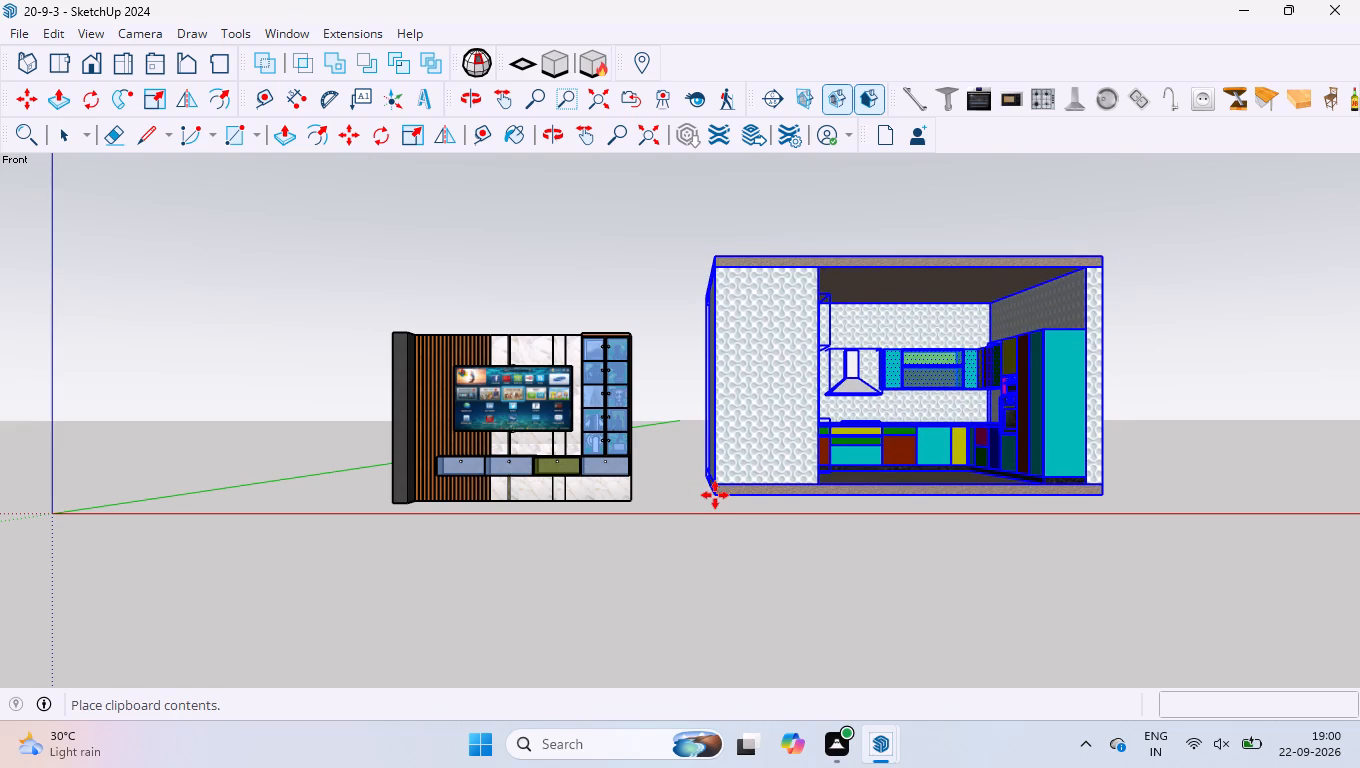
left_click(714, 499)
key("space")
left_click(727, 575)
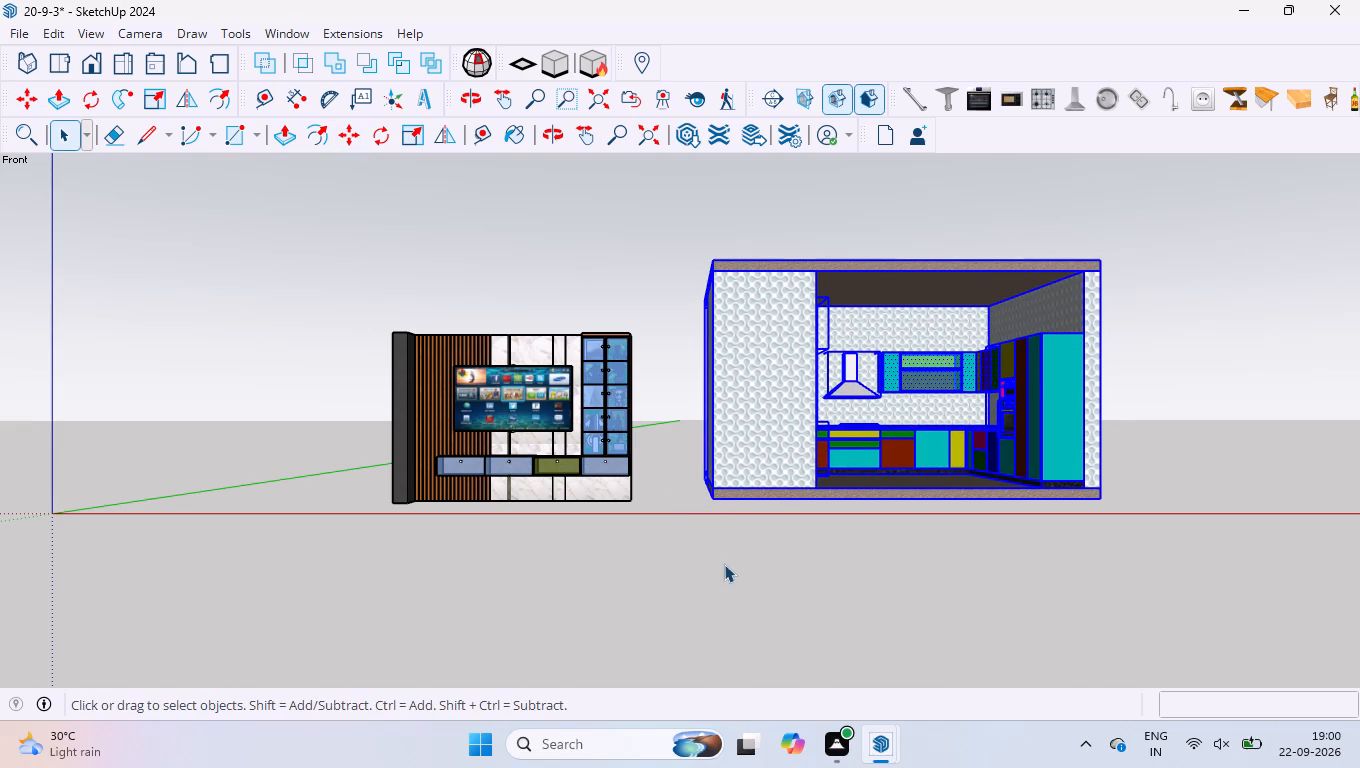
scroll(701, 535, "down", 9)
scroll(767, 478, "up", 3)
scroll(681, 481, "up", 2)
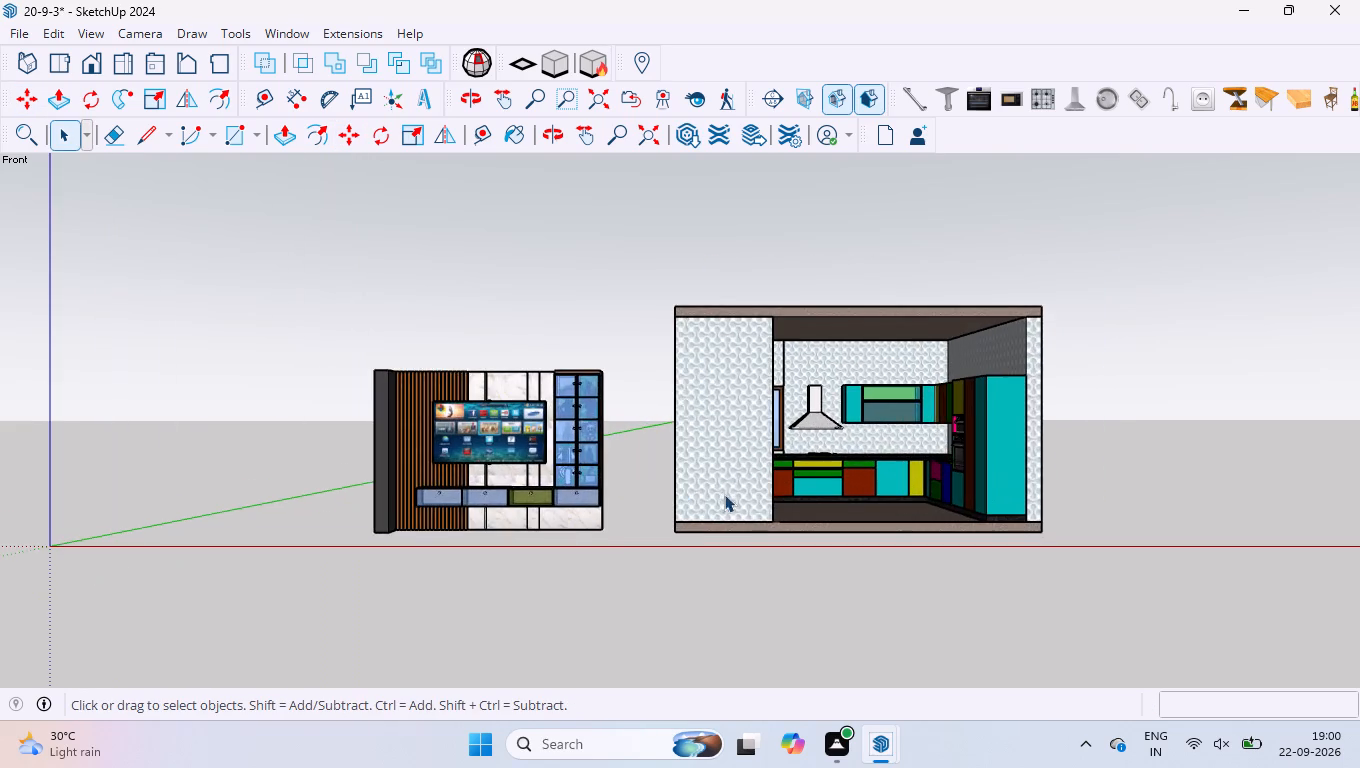
scroll(700, 463, "down", 4)
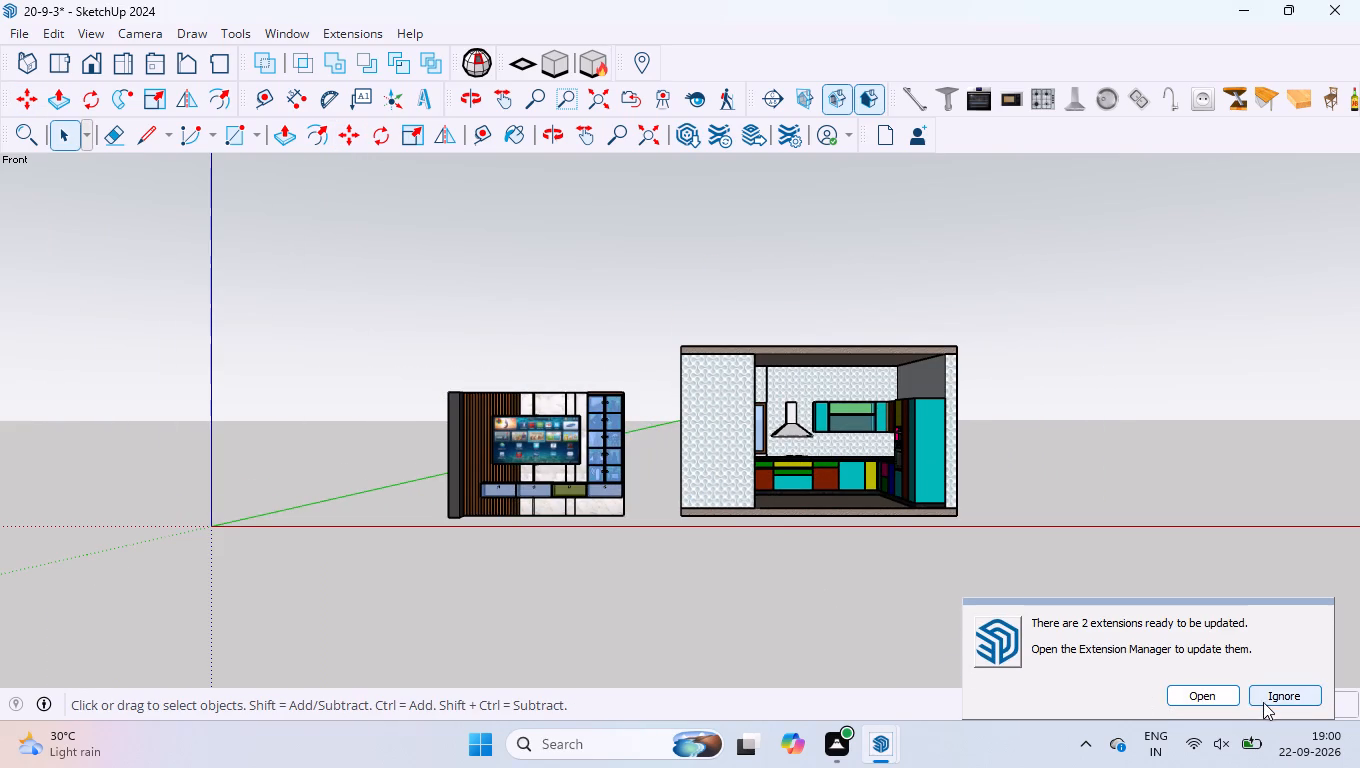
Ignore the extension update notification.
left_click(1263, 702)
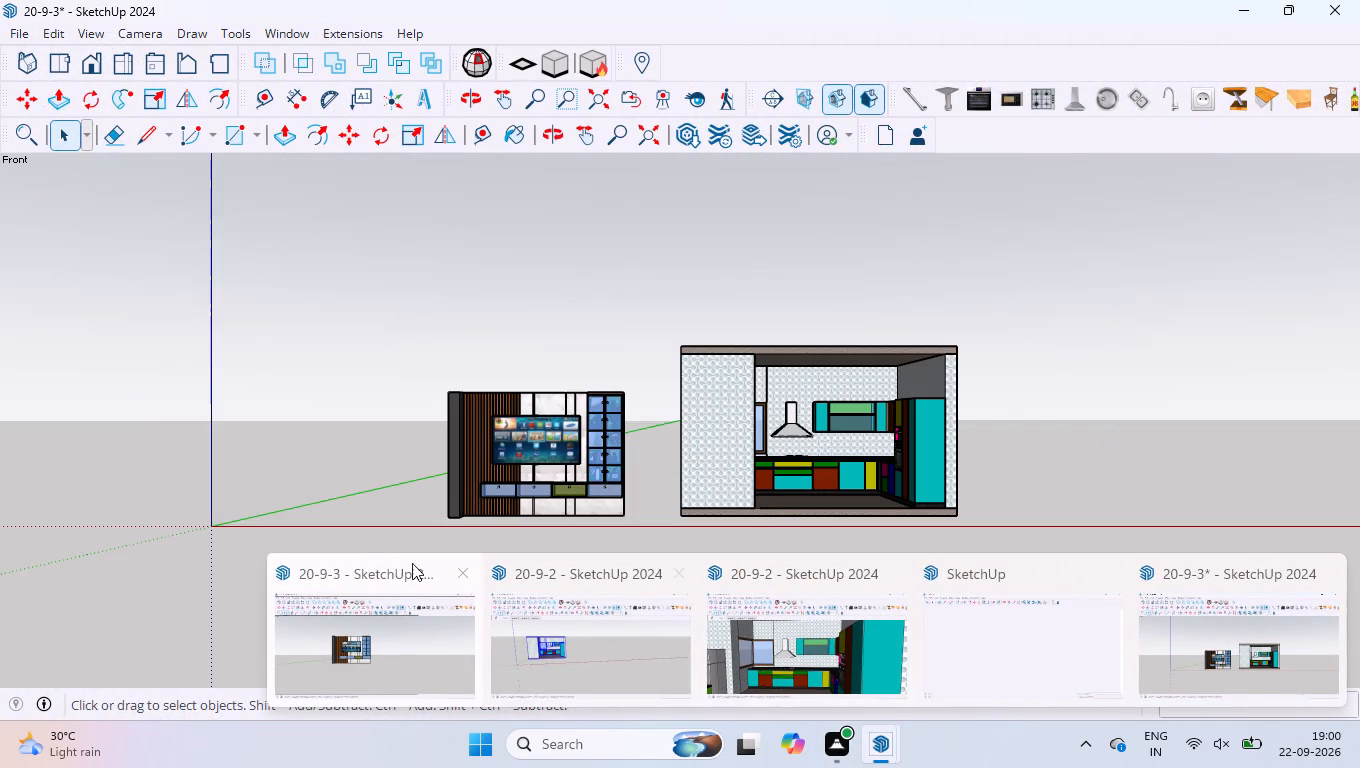
Close the duplicate 20-9-3 window, both 20-9-2 windows and the blank read-only prompt window, keeping the edited 20-9-3 model open.
left_click(464, 575)
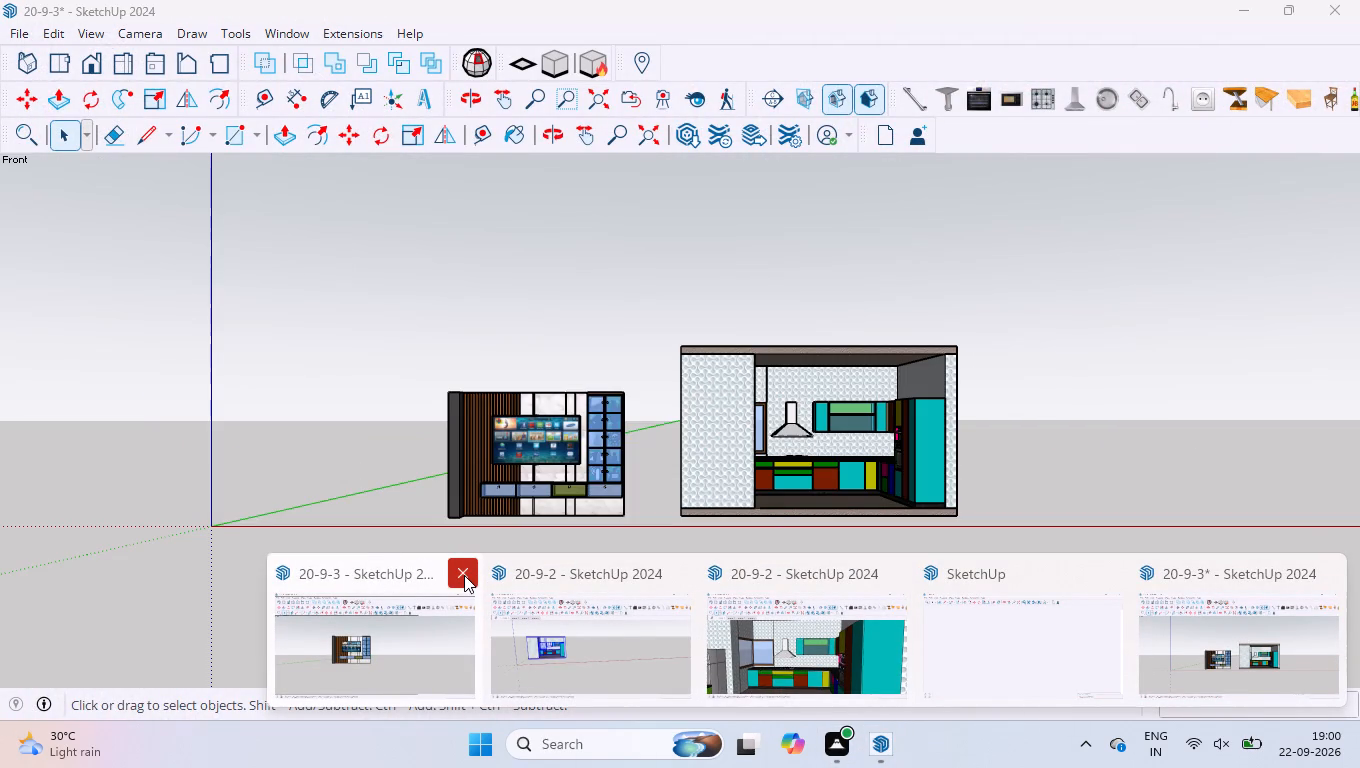
left_click(466, 569)
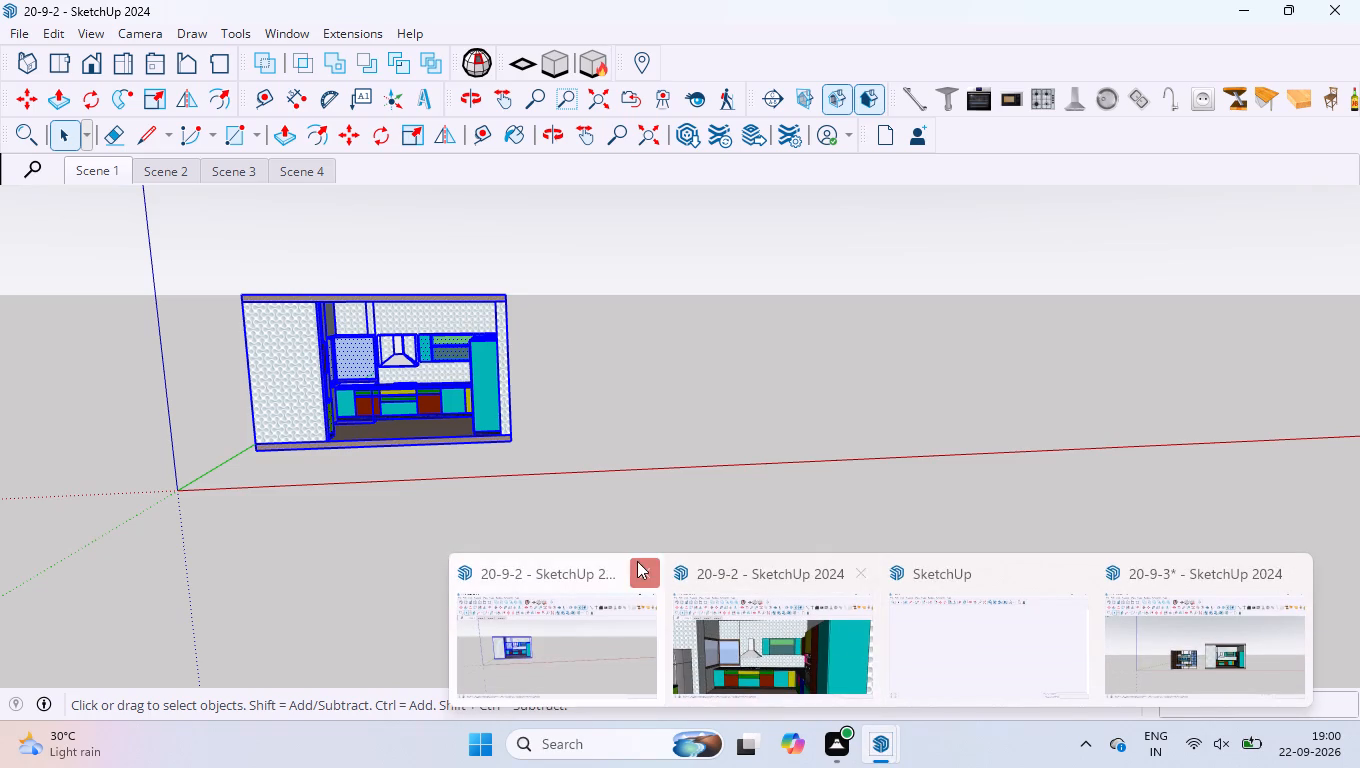
left_click(642, 563)
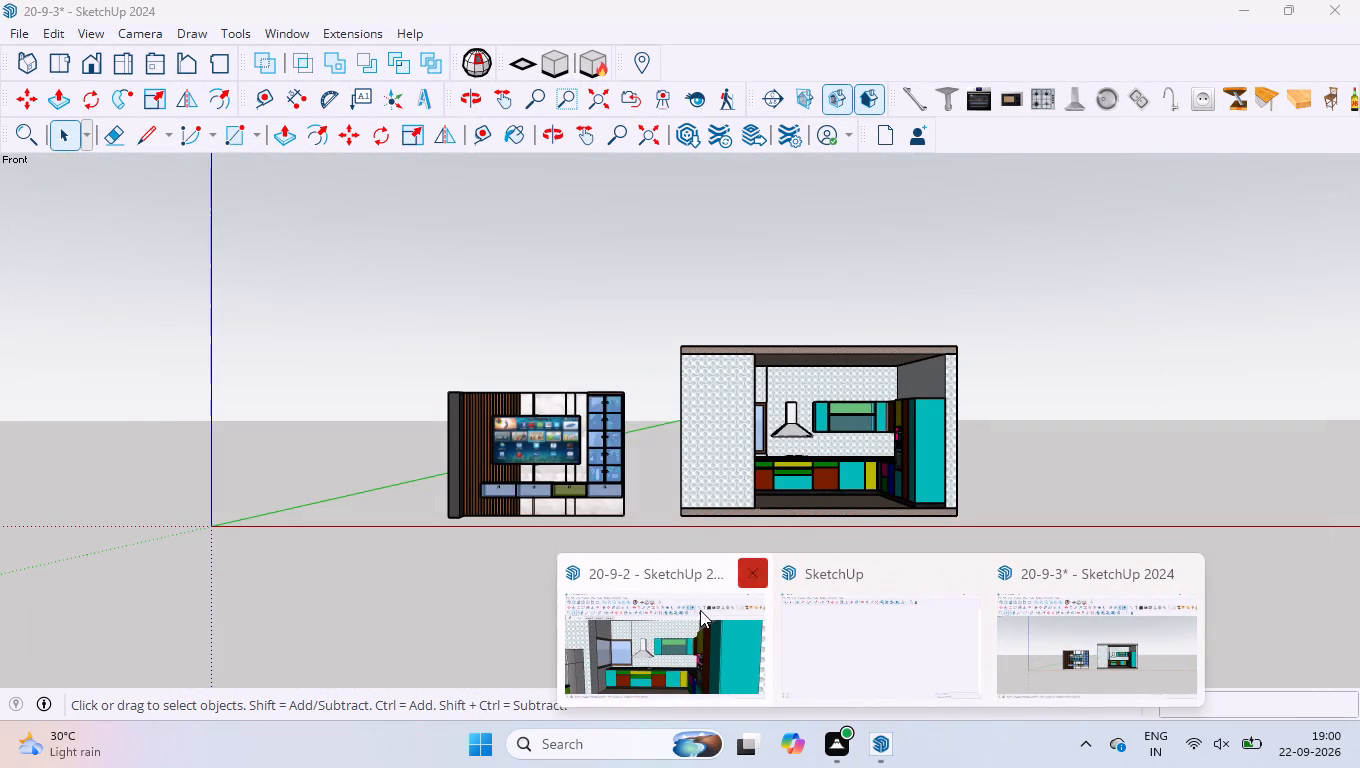
left_click(757, 573)
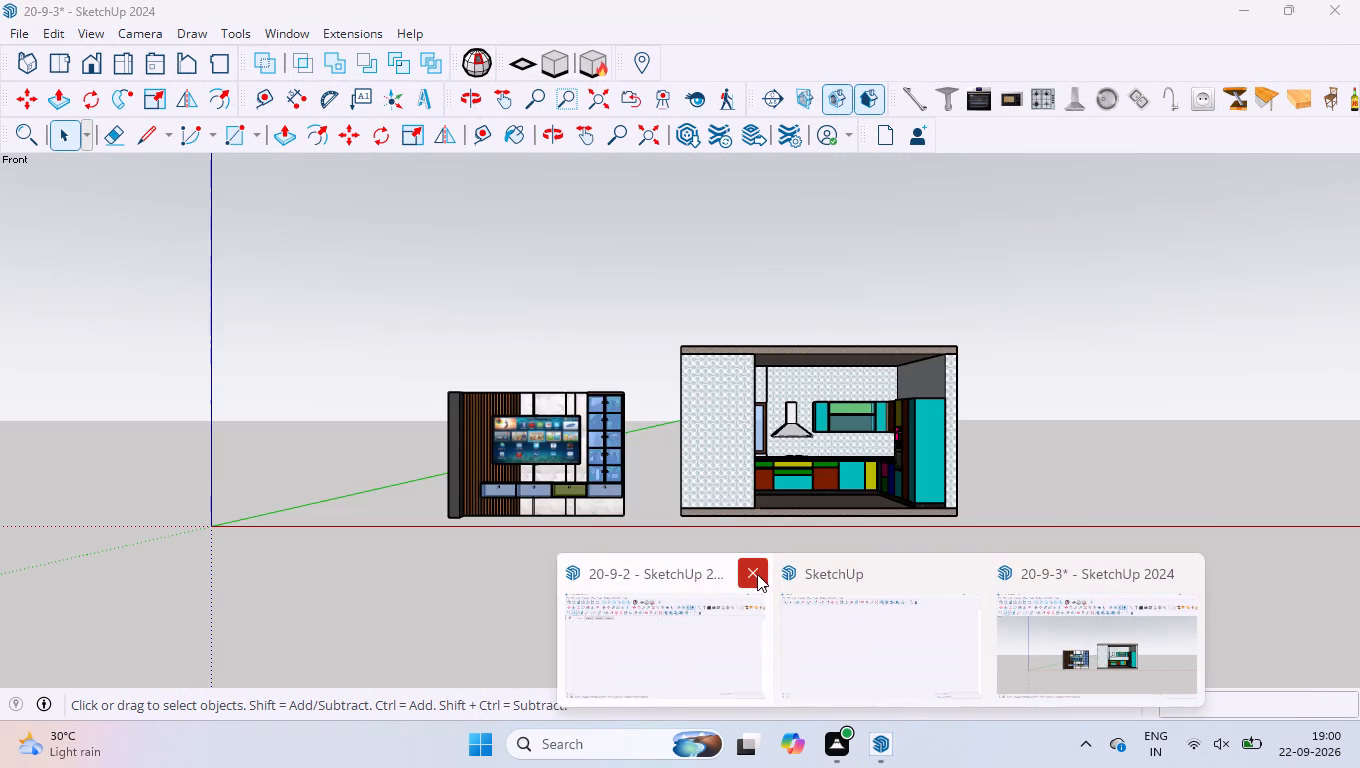
left_click(859, 572)
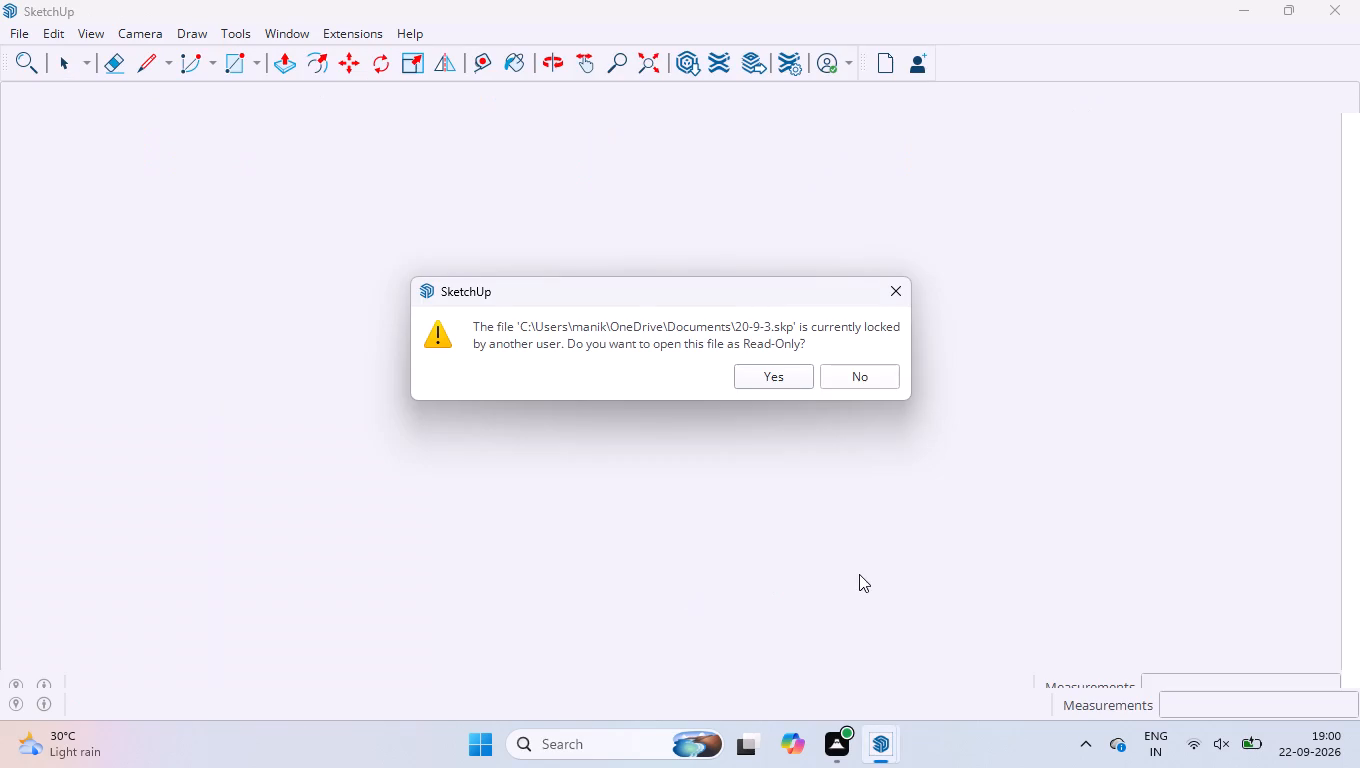
left_click(898, 295)
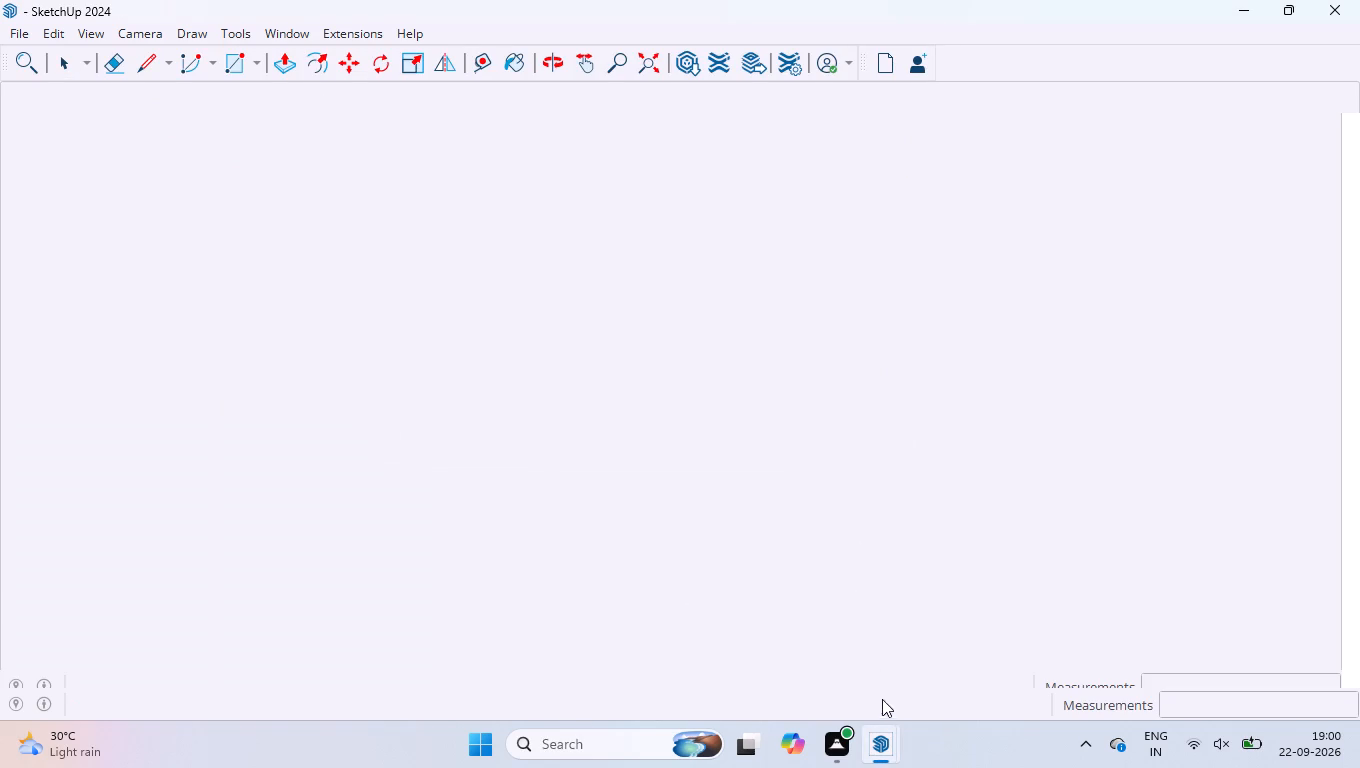
left_click(856, 573)
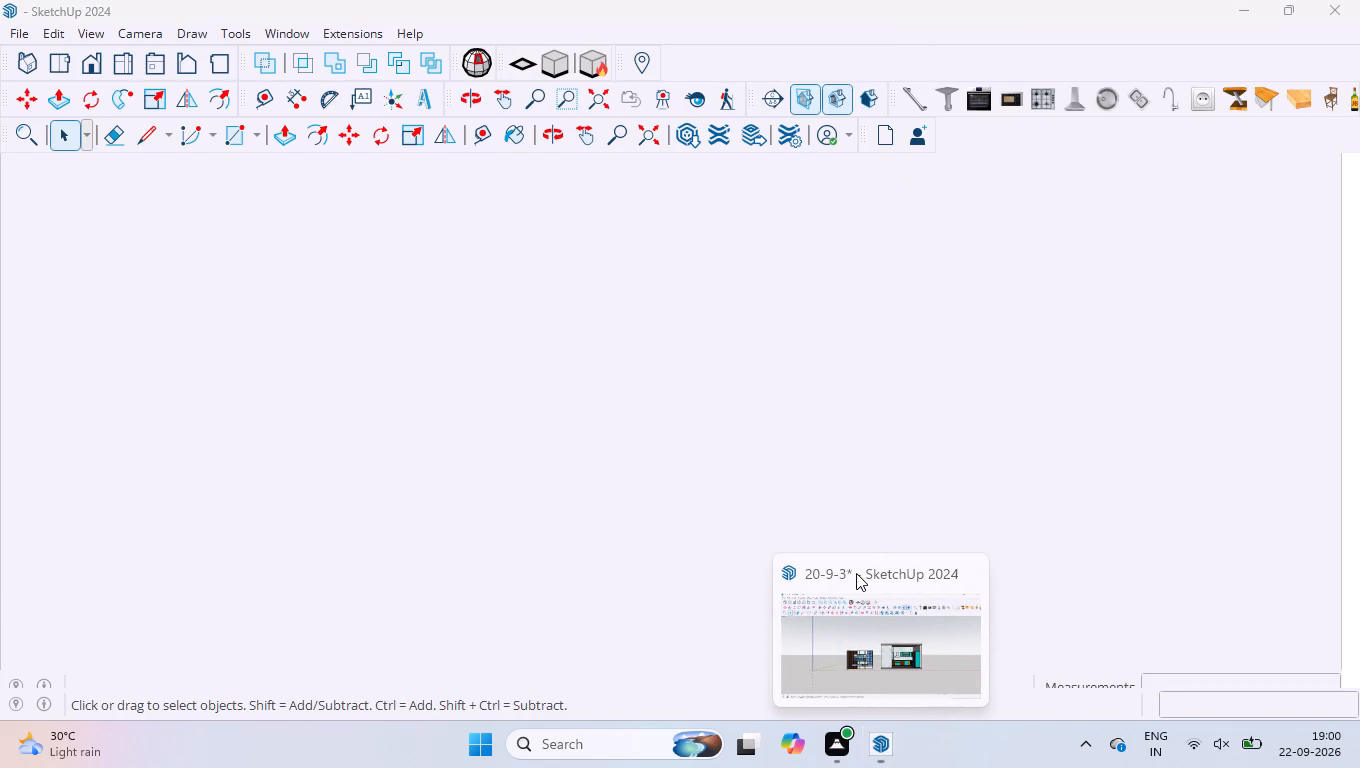
left_click(606, 335)
Examine the TV wall unit and the pasted kitchen side by side, including the display cabinet up close.
scroll(717, 375, "down", 4)
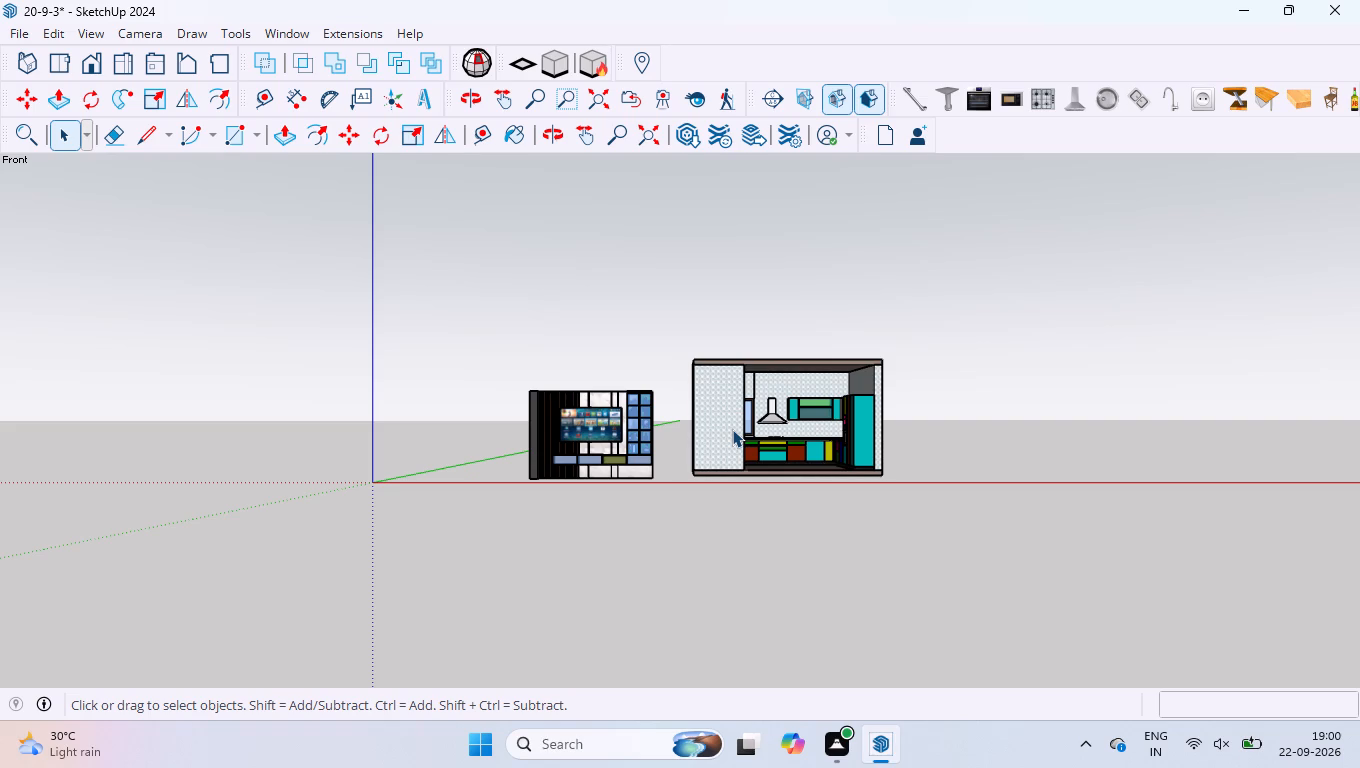
scroll(875, 423, "down", 1)
scroll(820, 379, "up", 10)
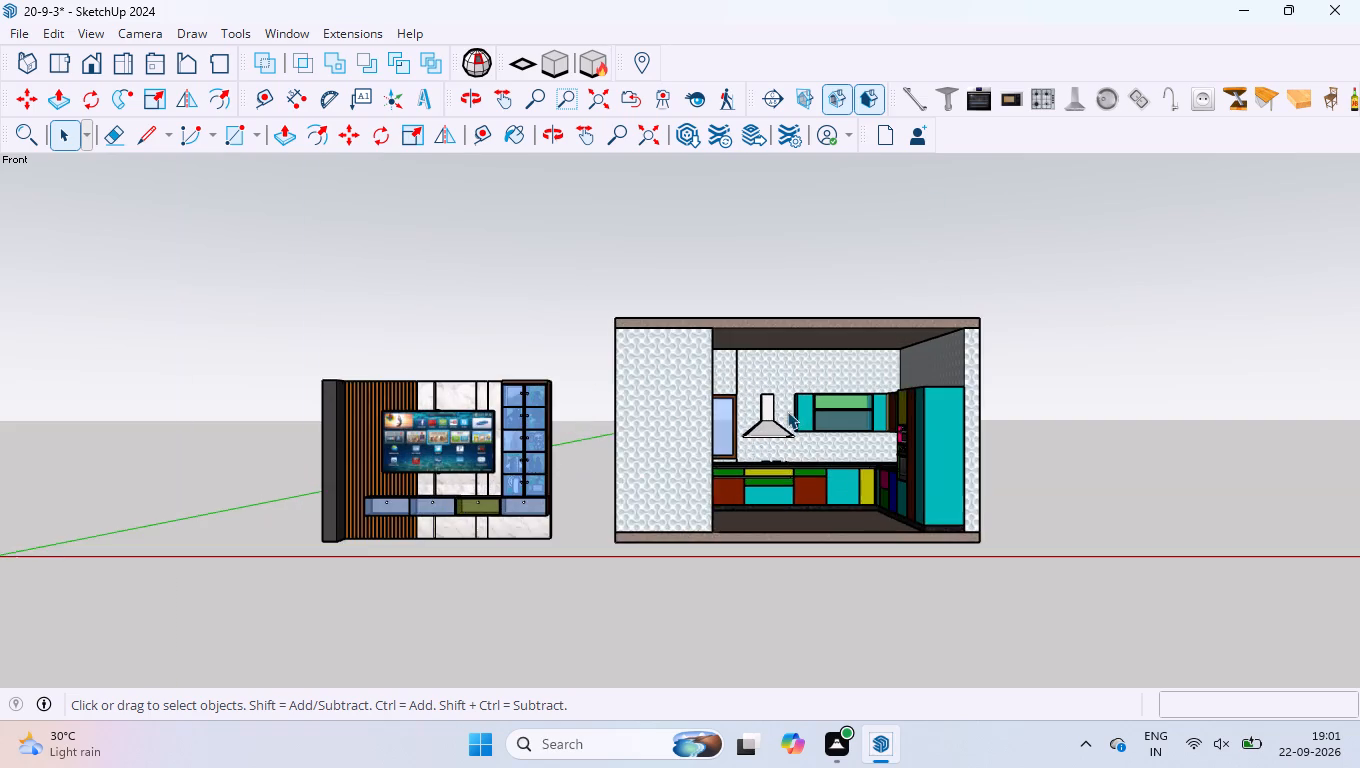
scroll(574, 426, "up", 1)
scroll(605, 423, "down", 4)
left_click(643, 429)
left_click(999, 450)
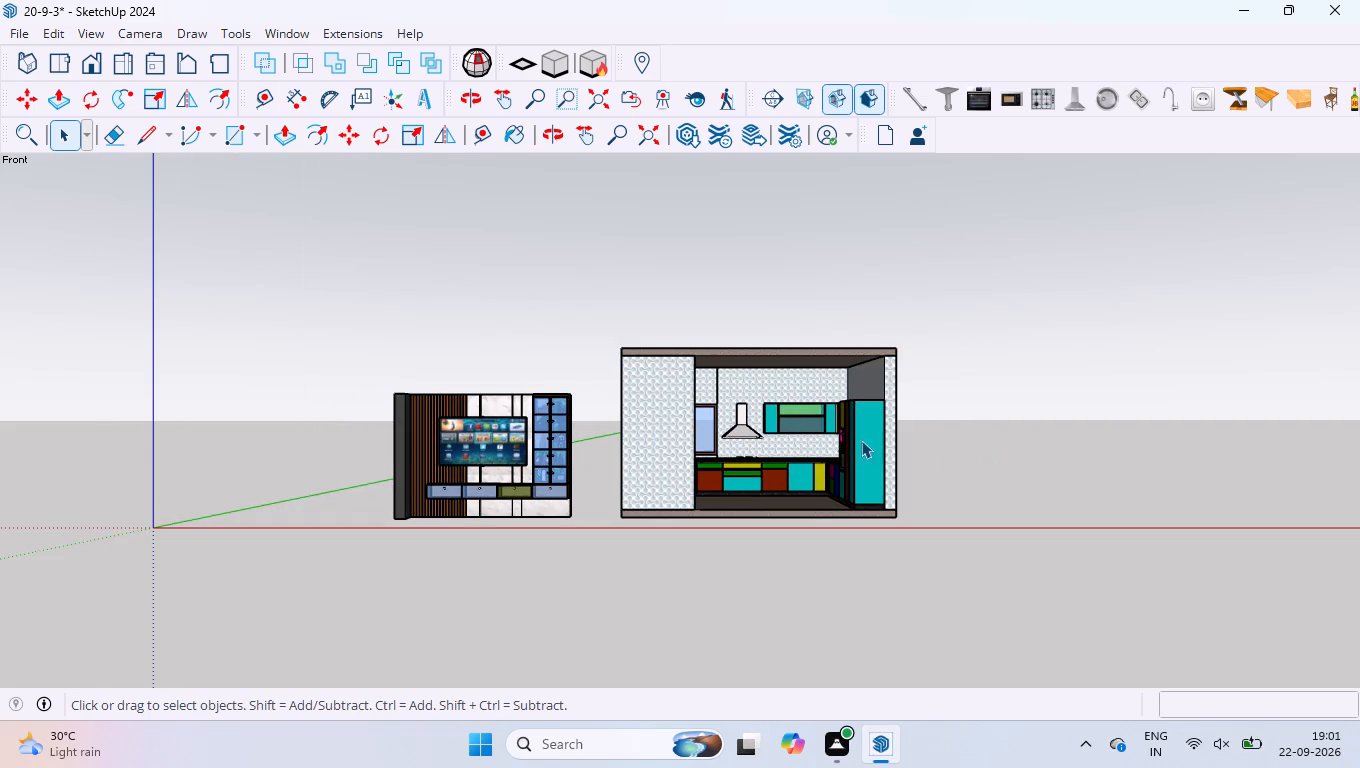
scroll(806, 408, "down", 3)
scroll(579, 418, "up", 19)
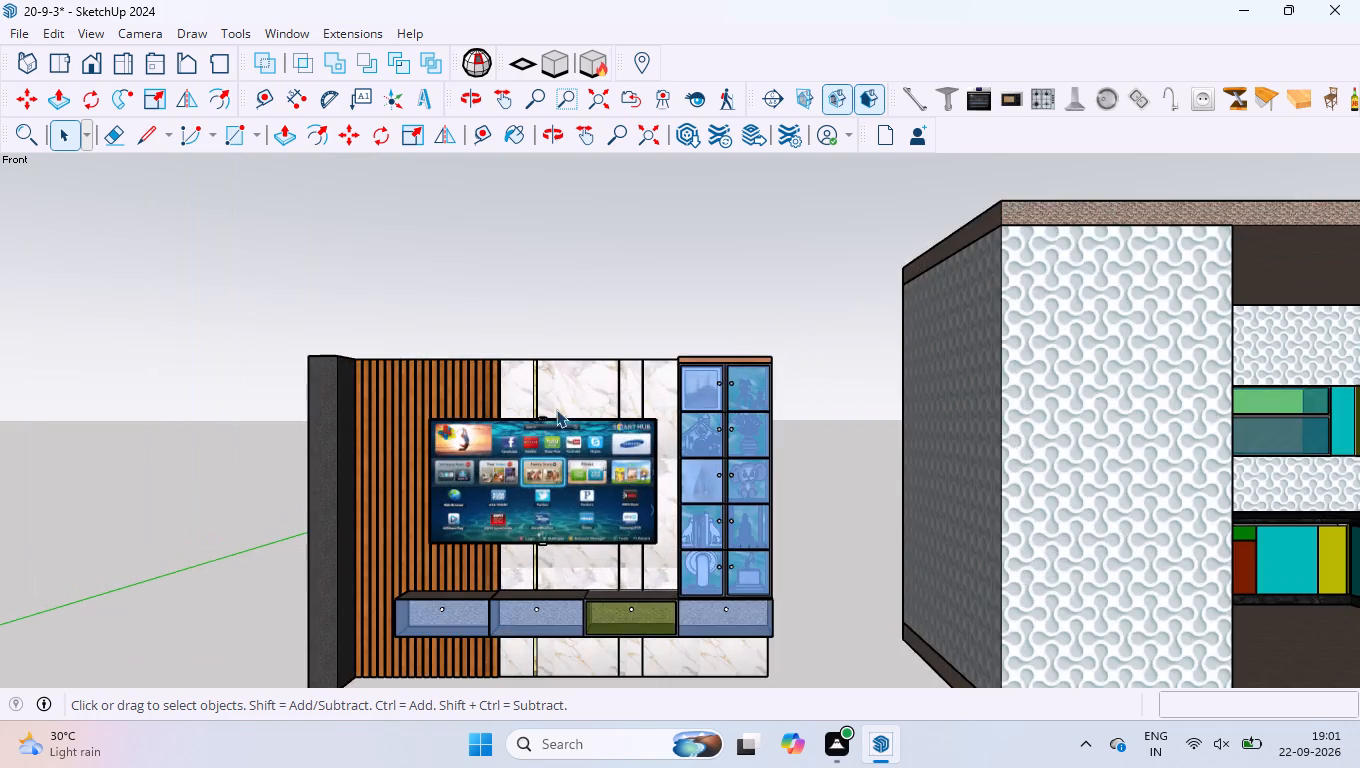
scroll(510, 479, "up", 5)
scroll(563, 362, "down", 6)
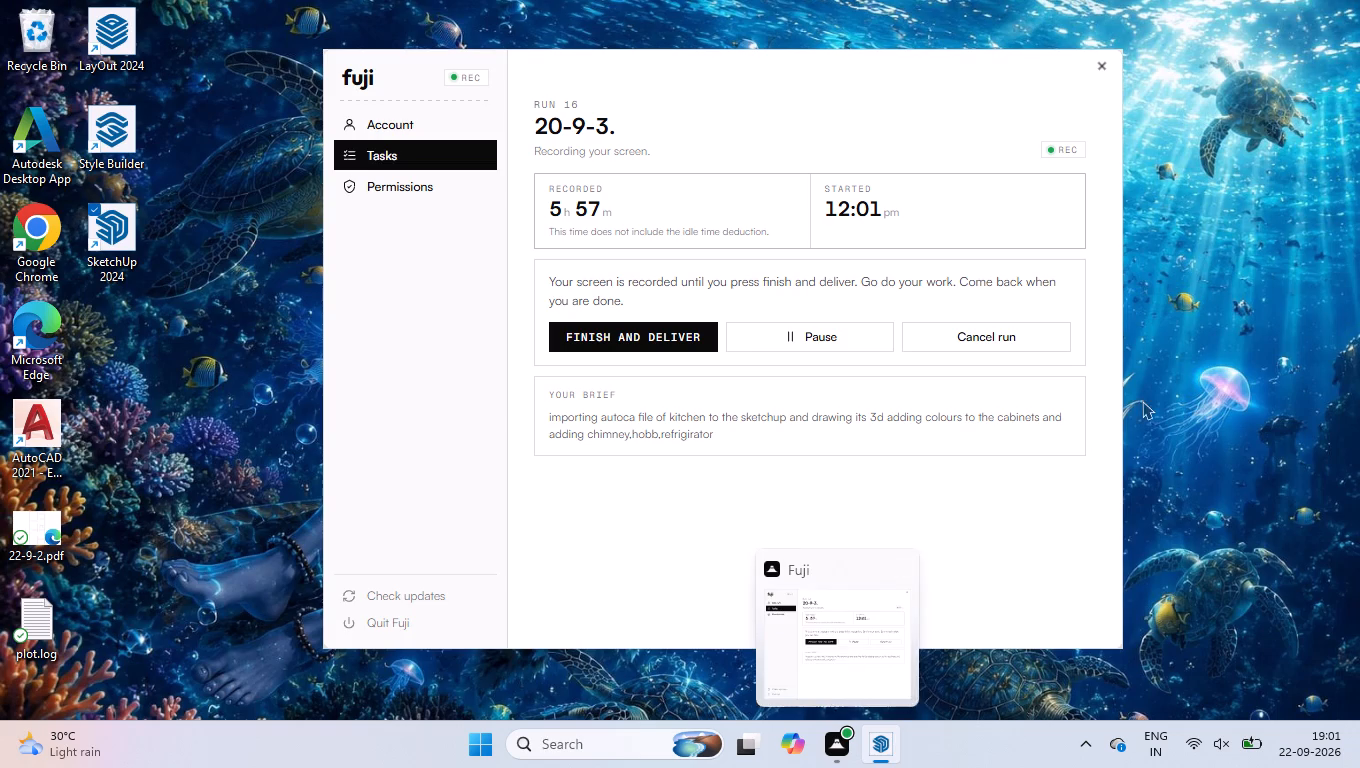
Export the combined model as the COLLADA file 20-9-3.dae in Downloads, replacing the existing file.
left_click(17, 37)
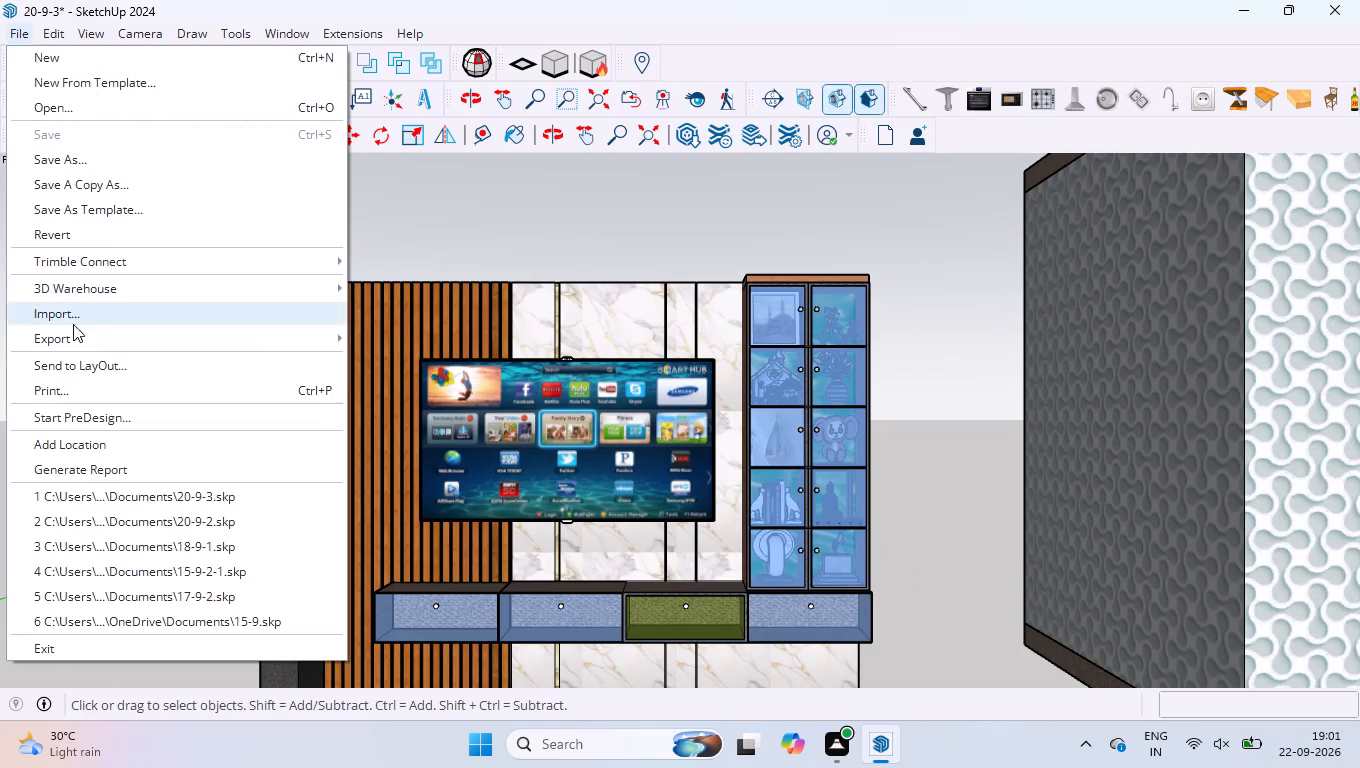
left_click(85, 335)
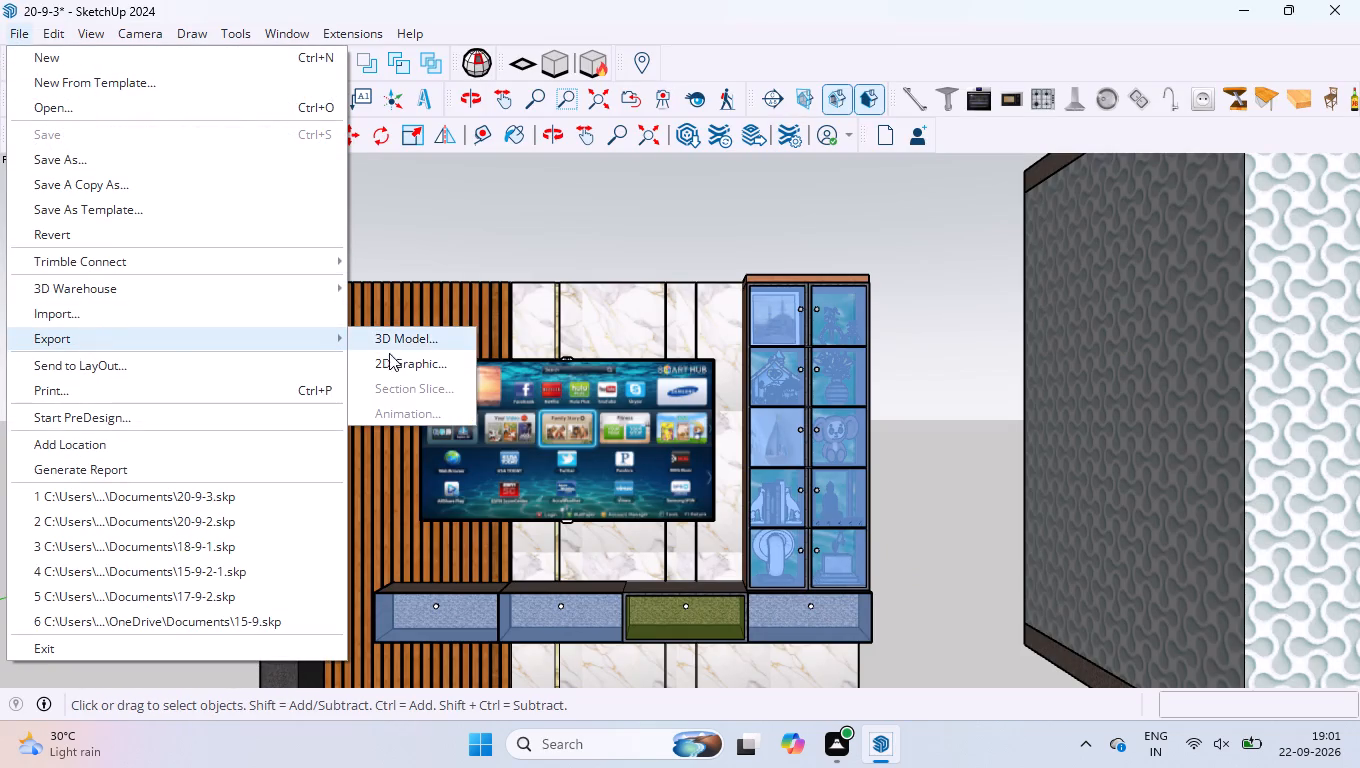
left_click(413, 334)
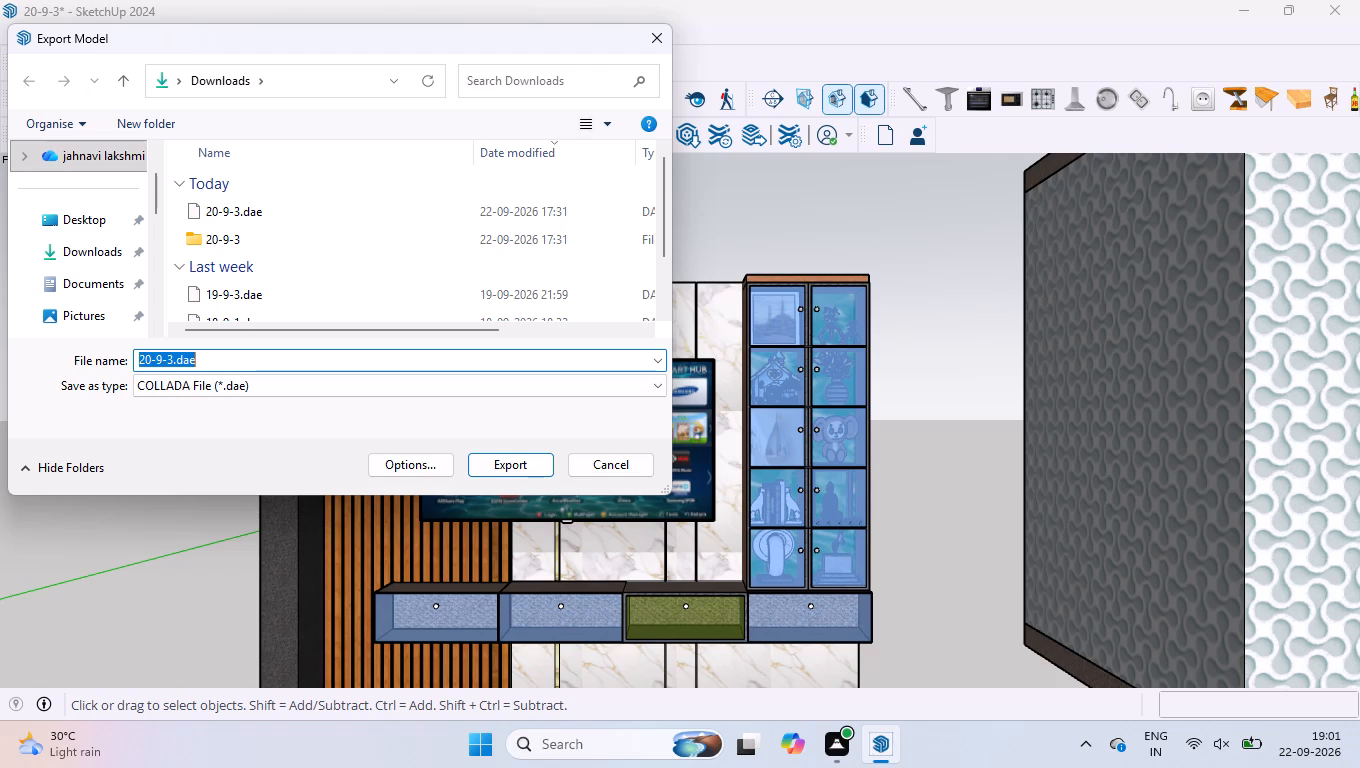
key("Return")
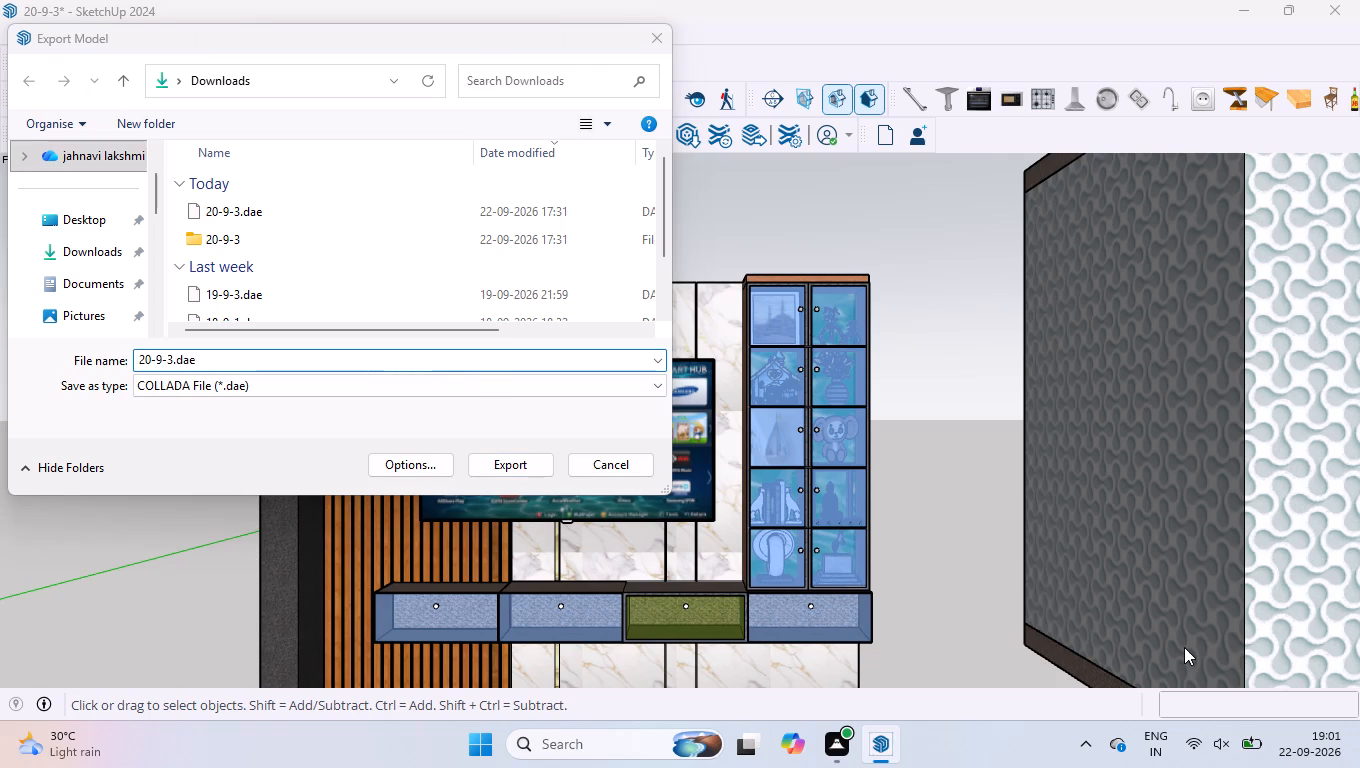
left_click(720, 366)
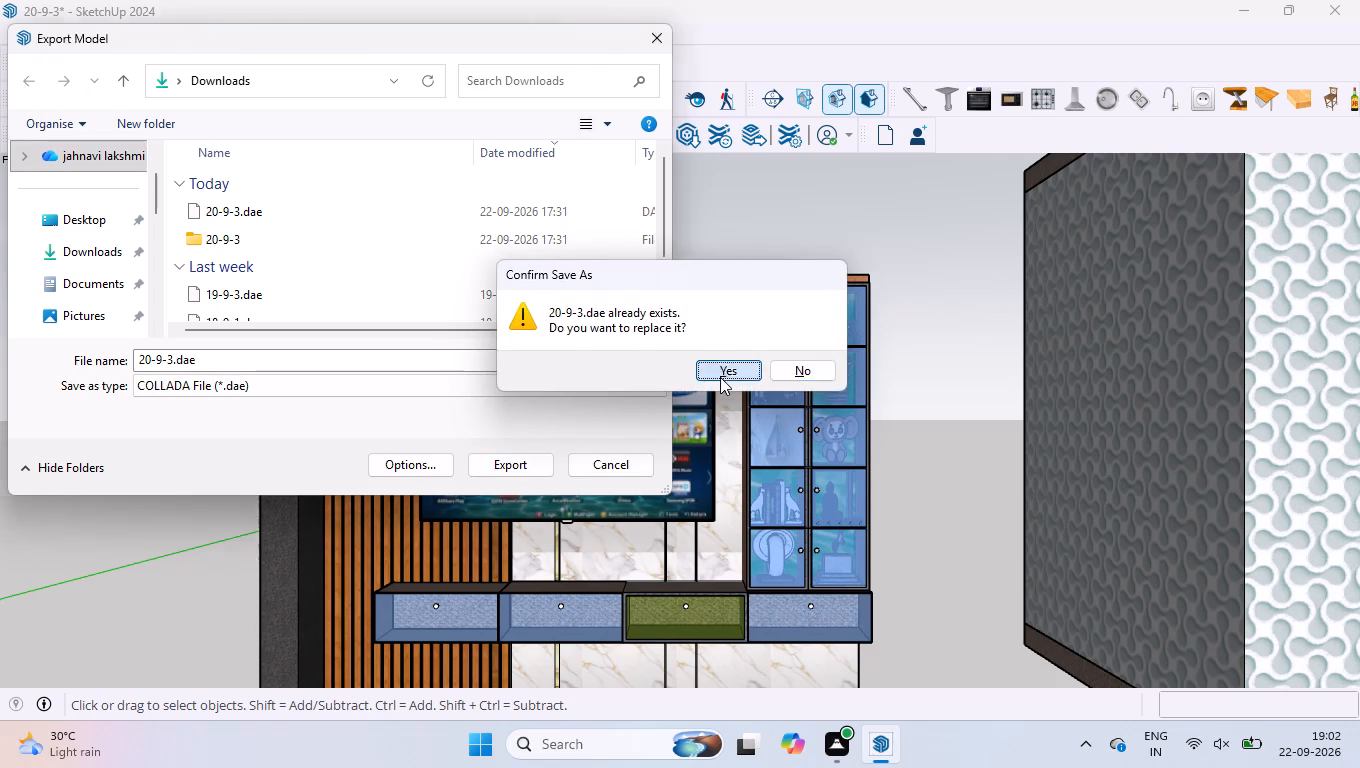
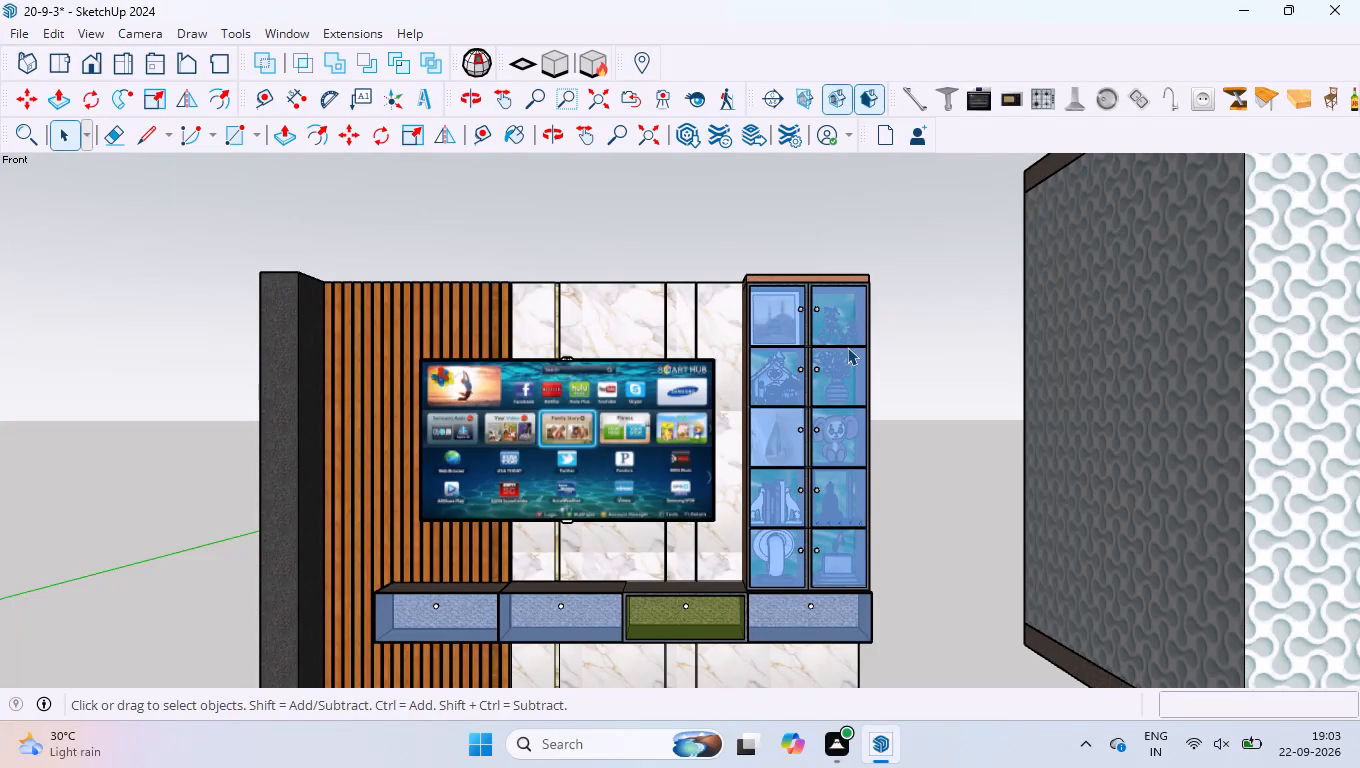
Export the current front view of the TV wall unit as the PDF 20-9-3.pdf in Downloads, replacing the existing file.
scroll(768, 462, "down", 3)
left_click(22, 30)
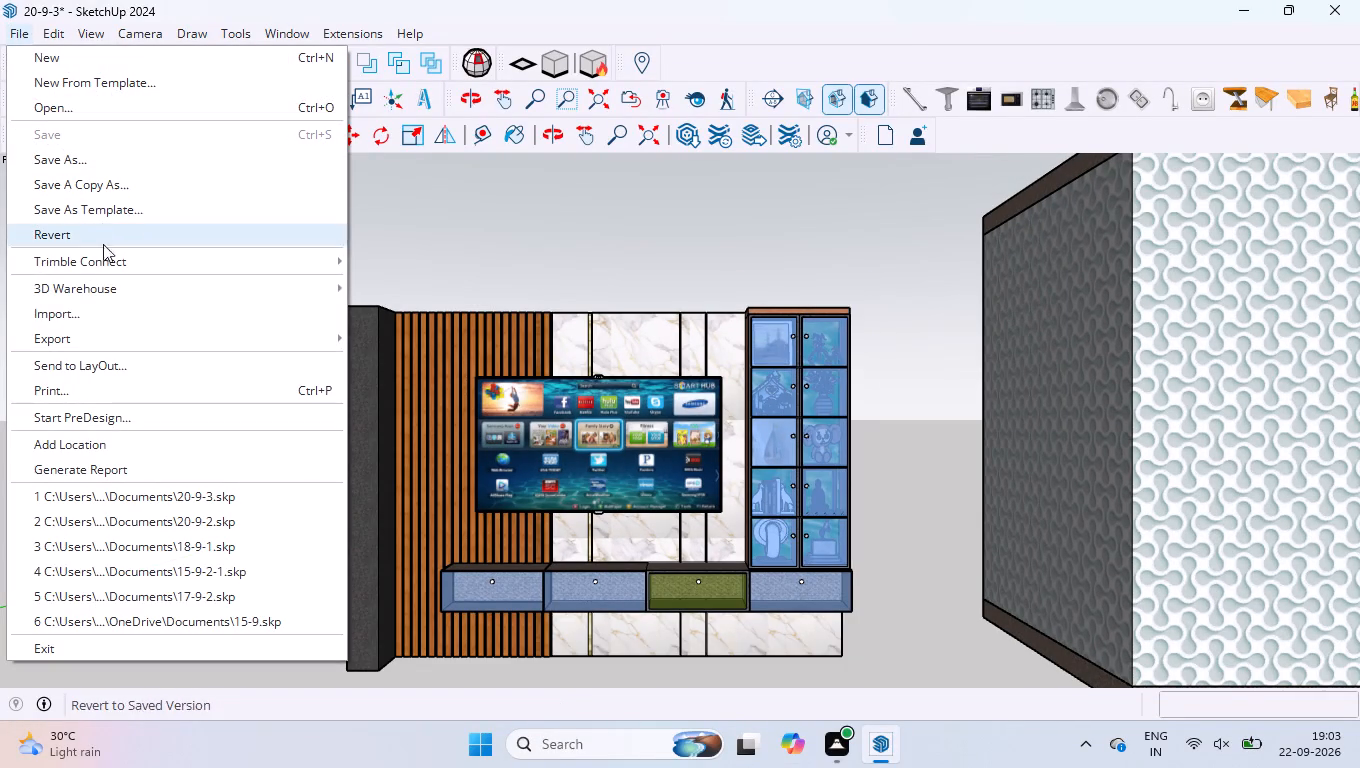
left_click(115, 332)
left_click(396, 355)
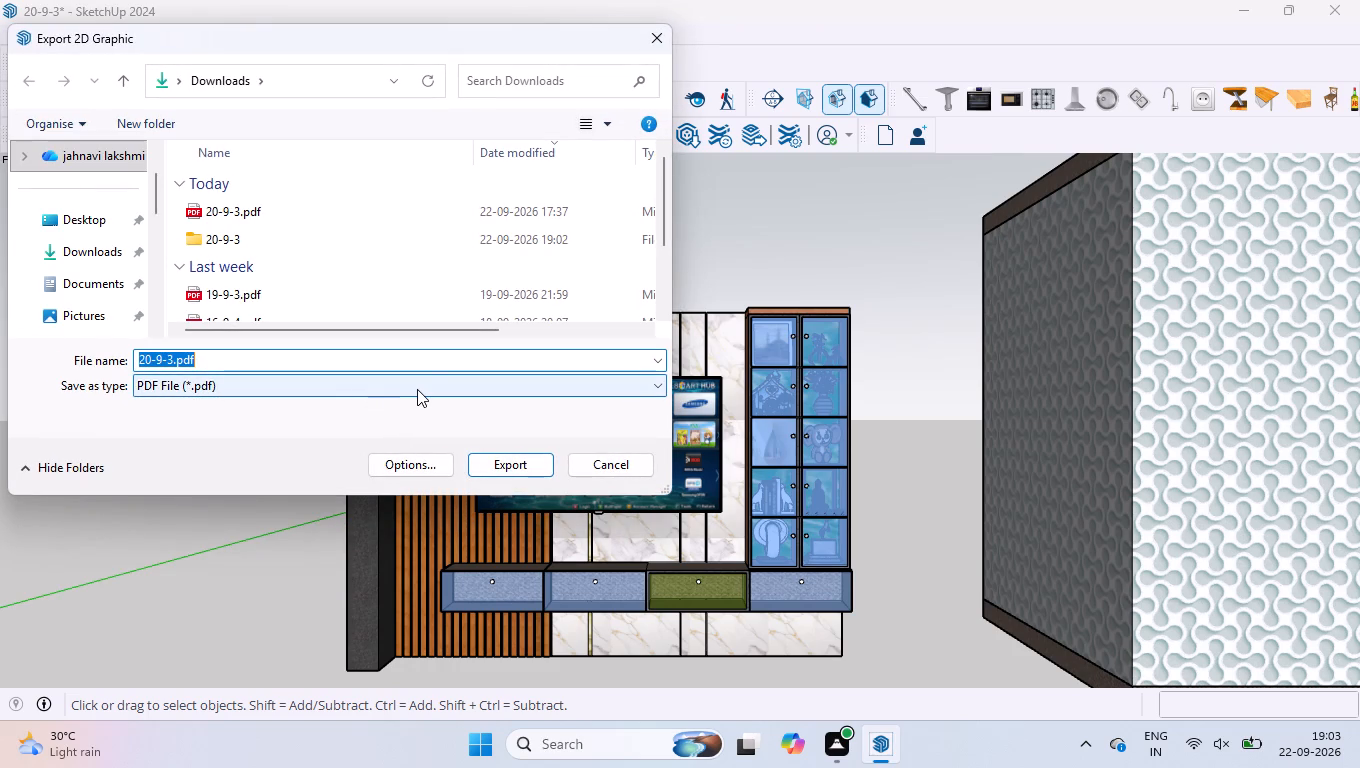
key("Return")
left_click(746, 370)
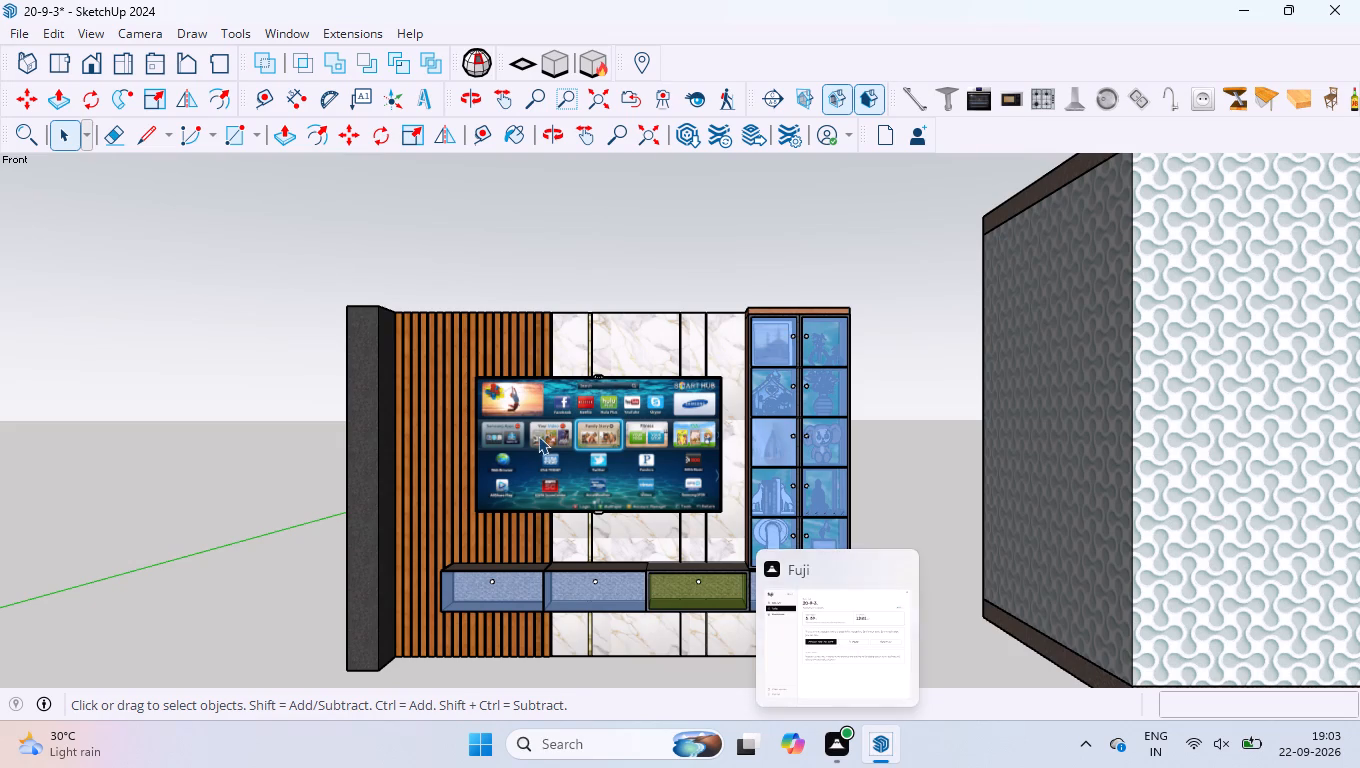
Examine the TV wall unit and the kitchen together from farther out and at a slight angle.
scroll(532, 411, "down", 8)
scroll(1214, 0, "up", 1)
scroll(419, 588, "down", 18)
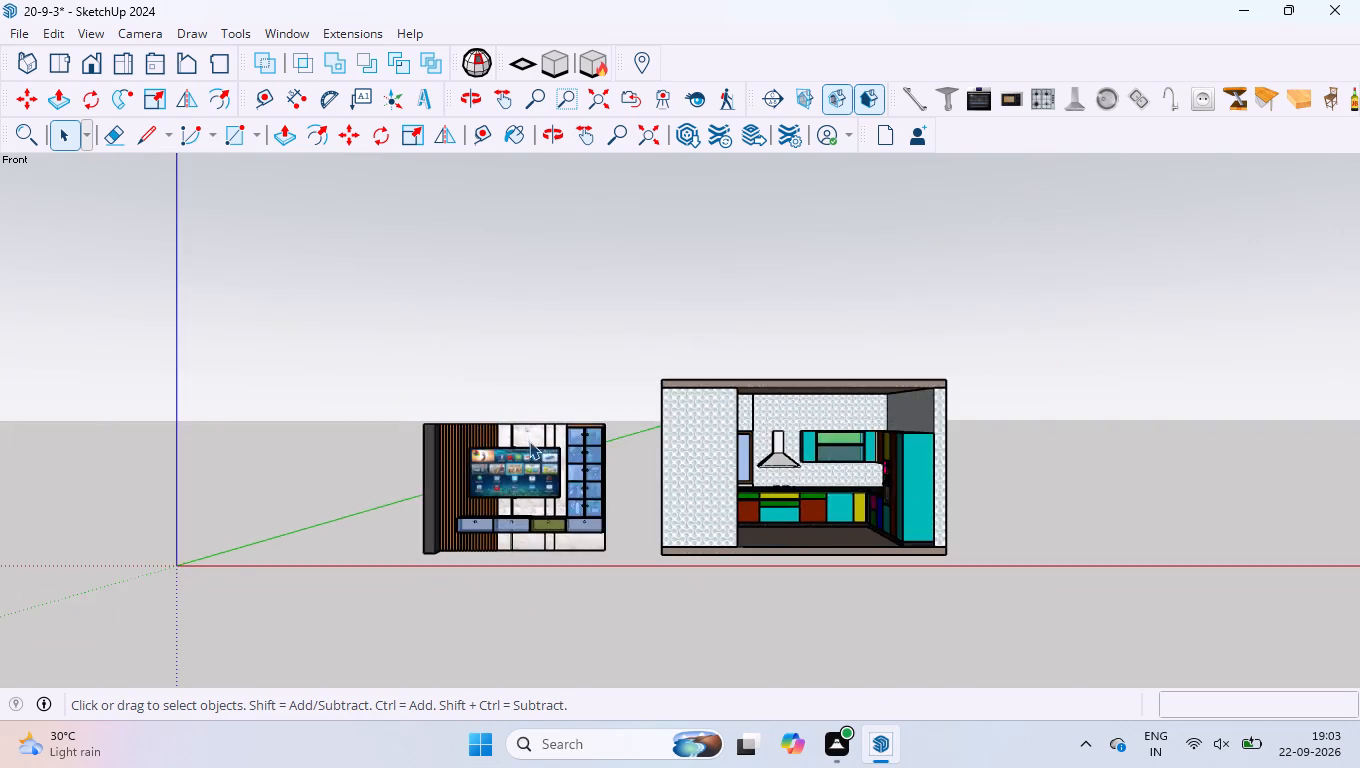
scroll(529, 441, "down", 1)
scroll(675, 561, "up", 9)
scroll(744, 425, "up", 4)
scroll(731, 422, "down", 7)
middle_click_drag(841, 398, 810, 443)
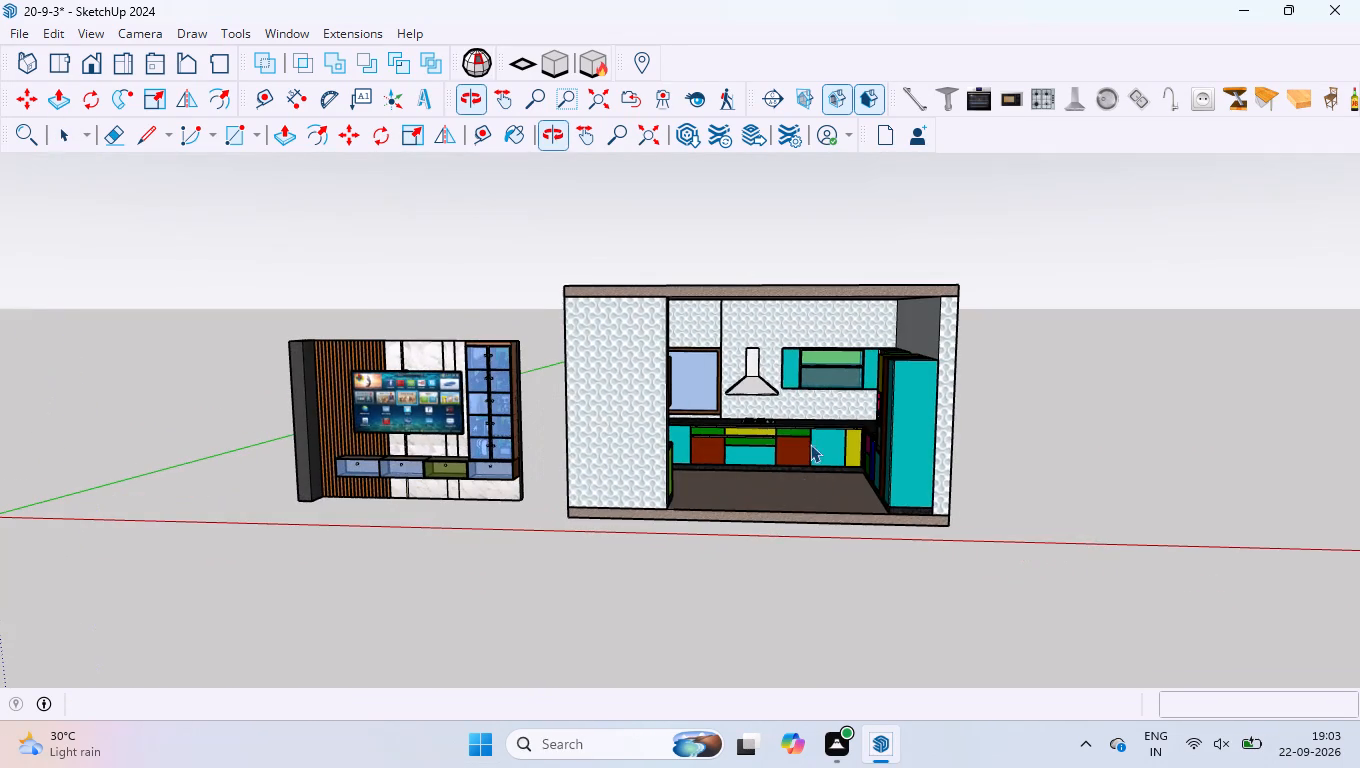
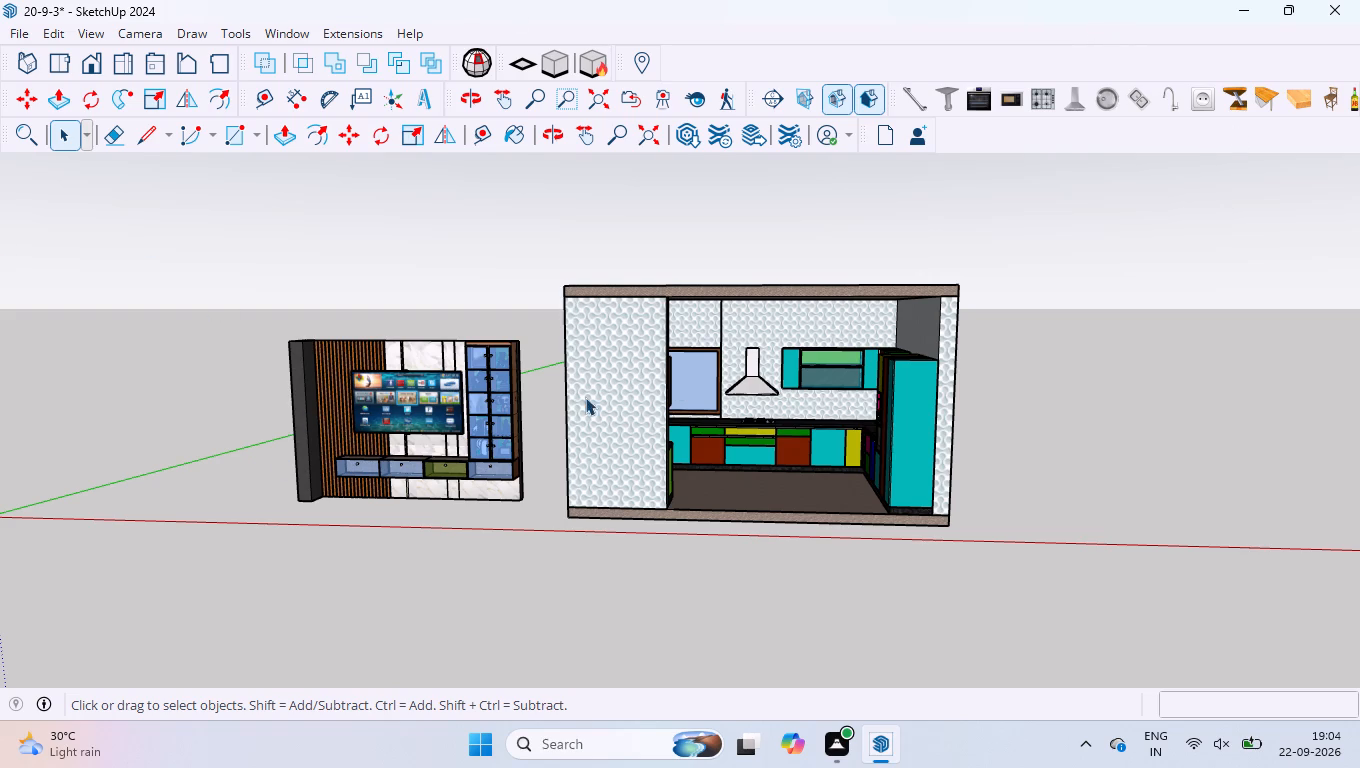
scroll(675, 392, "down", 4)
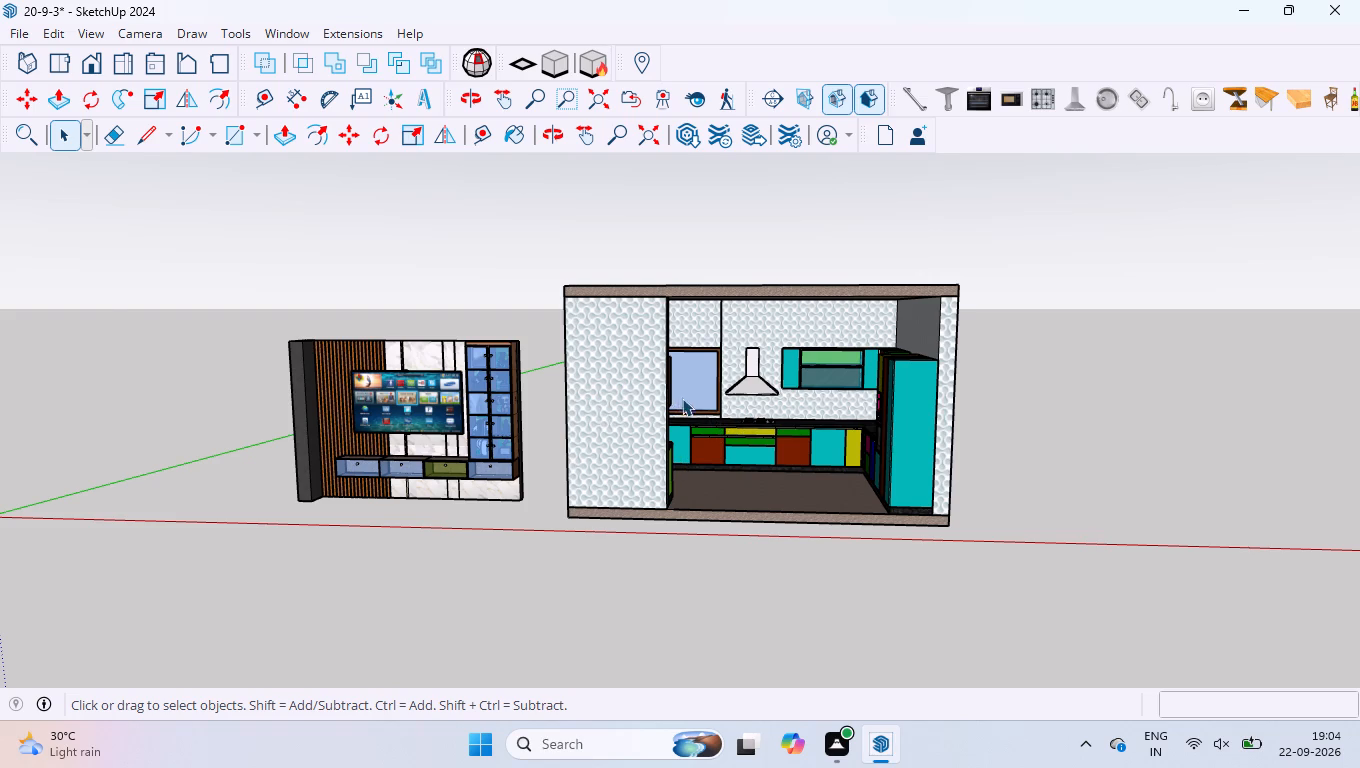